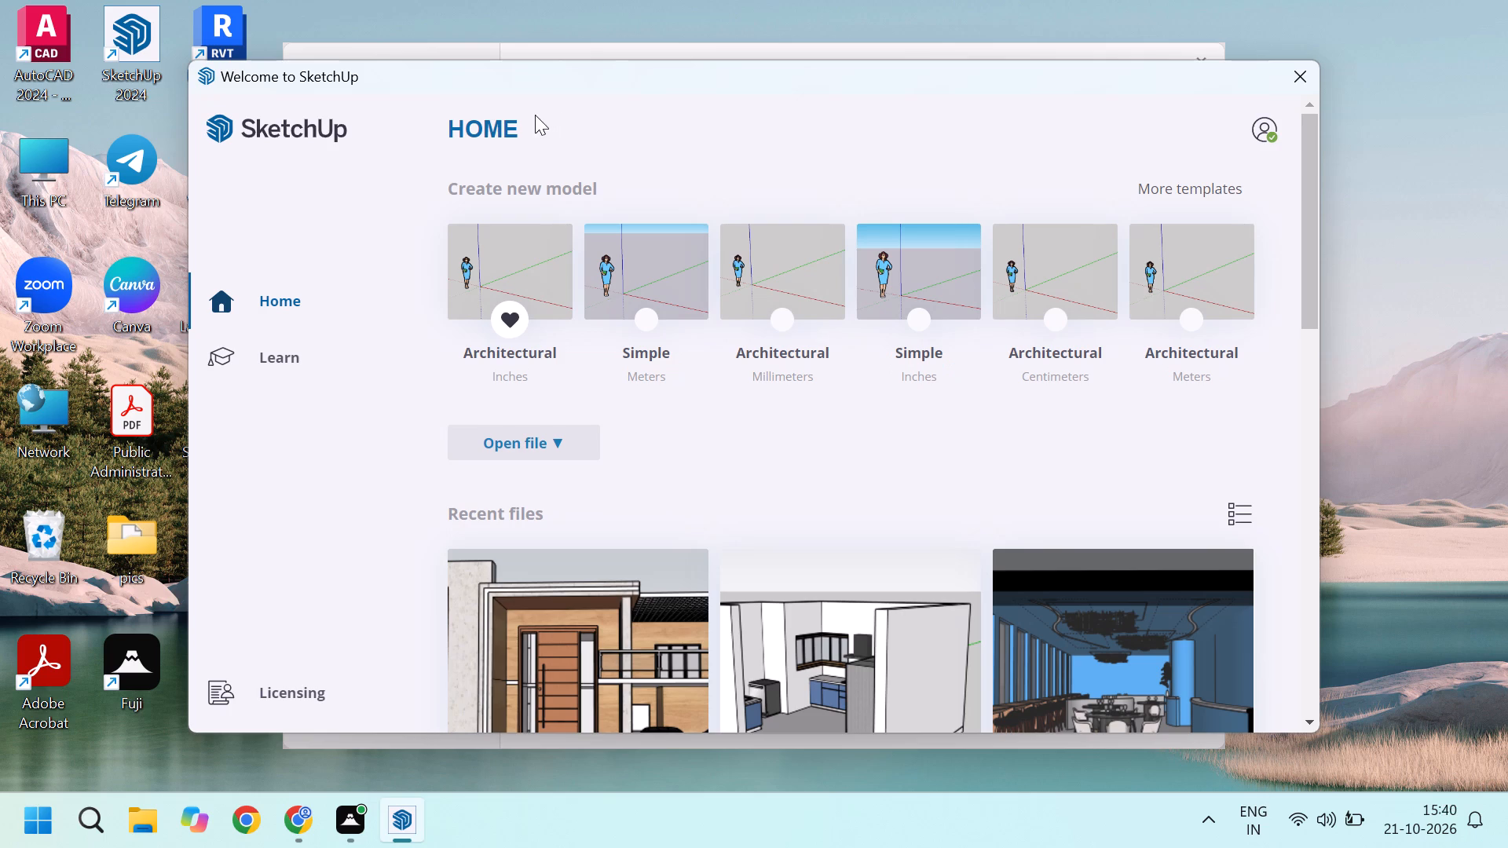
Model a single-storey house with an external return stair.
Create a new model from the Architectural Inches template and dismiss the offer to open the other file.
left_click(557, 286)
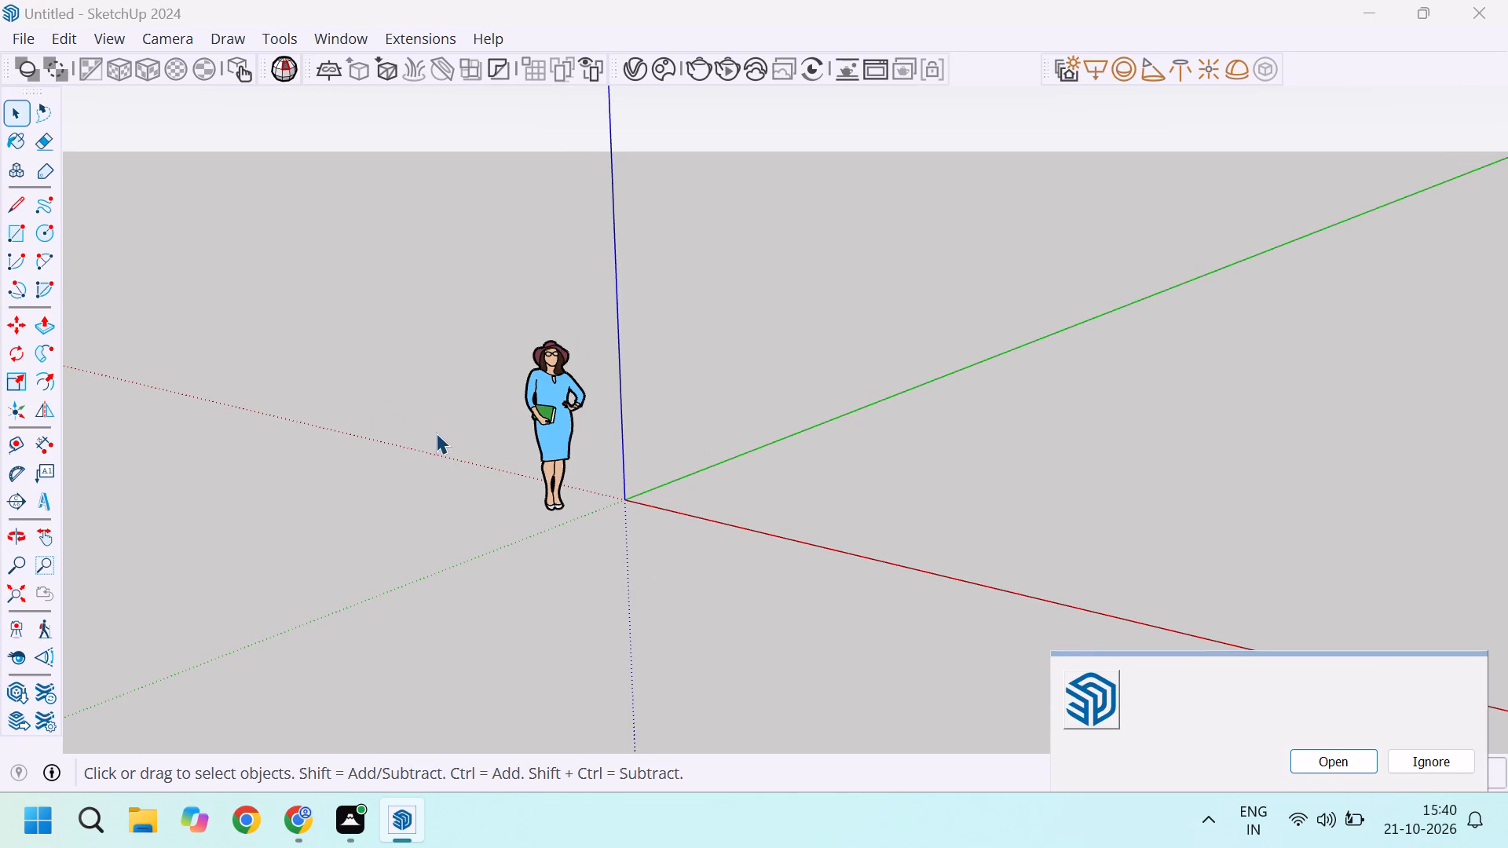
left_click(1423, 762)
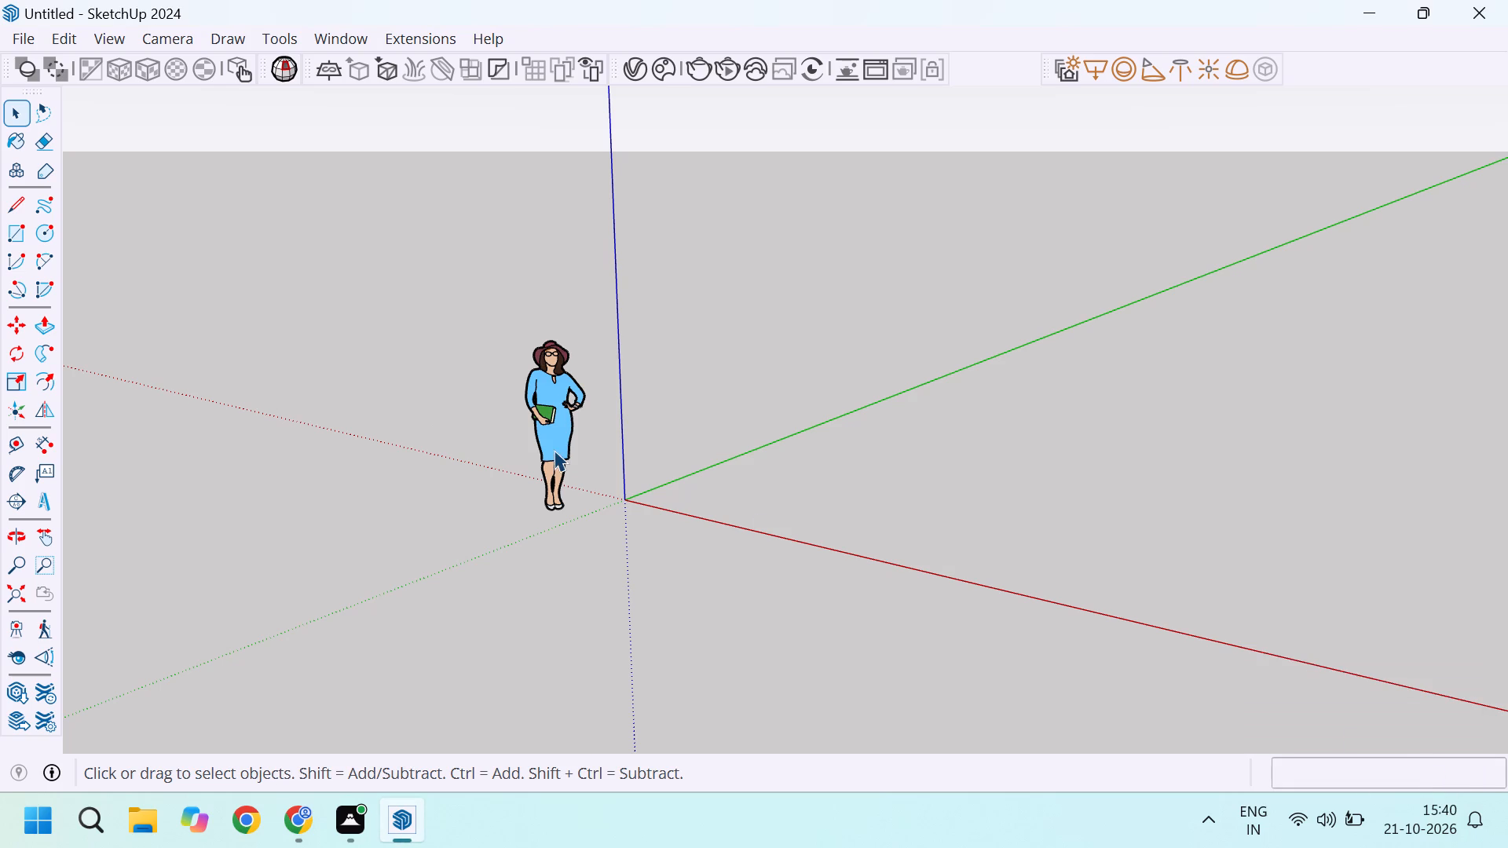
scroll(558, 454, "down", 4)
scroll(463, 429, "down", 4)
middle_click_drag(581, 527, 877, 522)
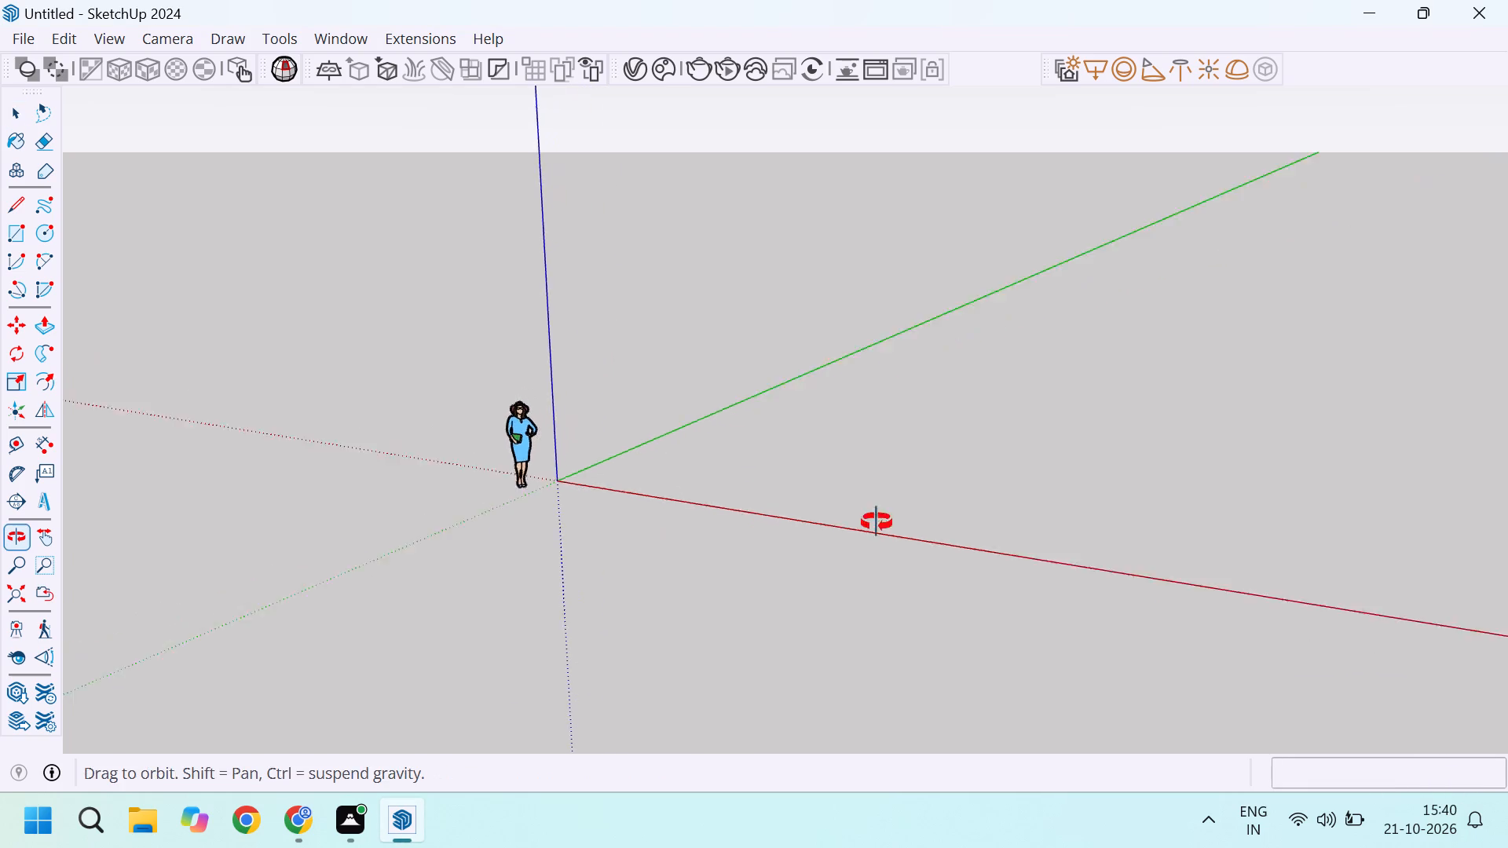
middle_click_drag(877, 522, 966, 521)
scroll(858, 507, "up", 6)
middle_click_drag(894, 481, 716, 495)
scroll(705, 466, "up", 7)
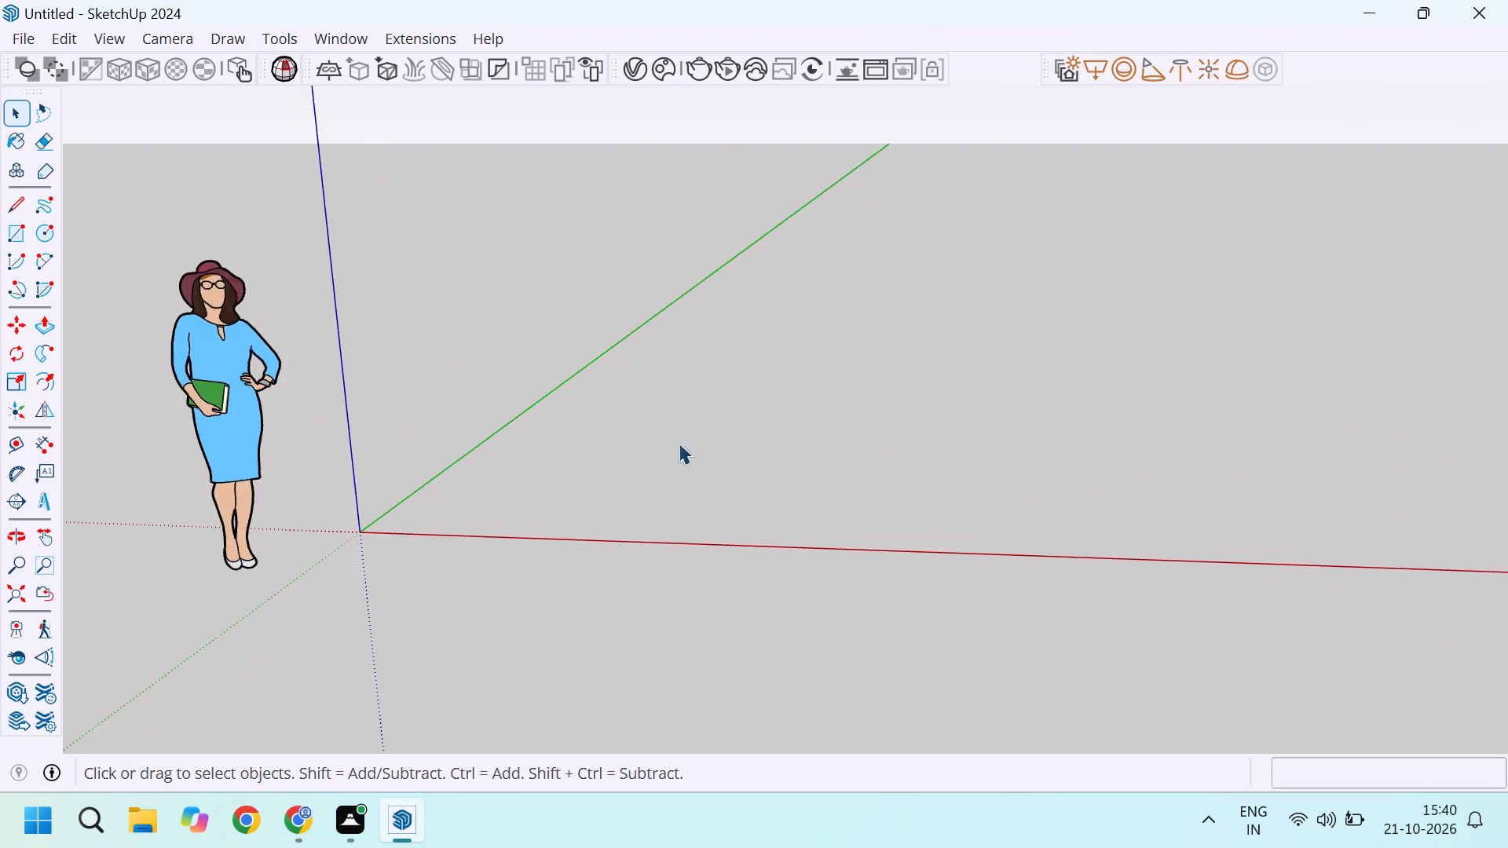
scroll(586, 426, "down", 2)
Check the measurement units in the Model Info settings.
left_click(416, 36)
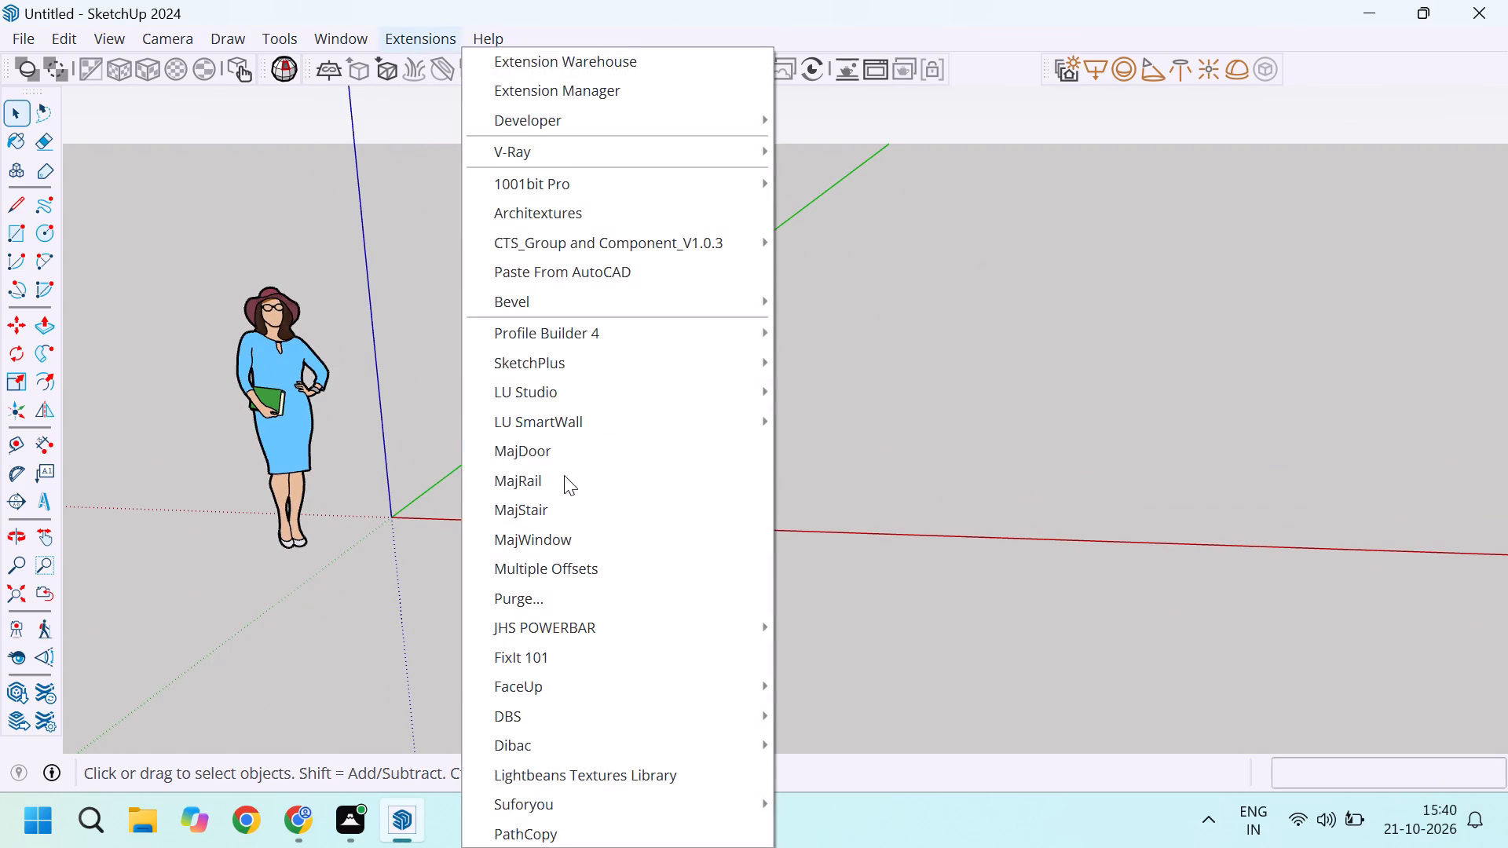
left_click(407, 166)
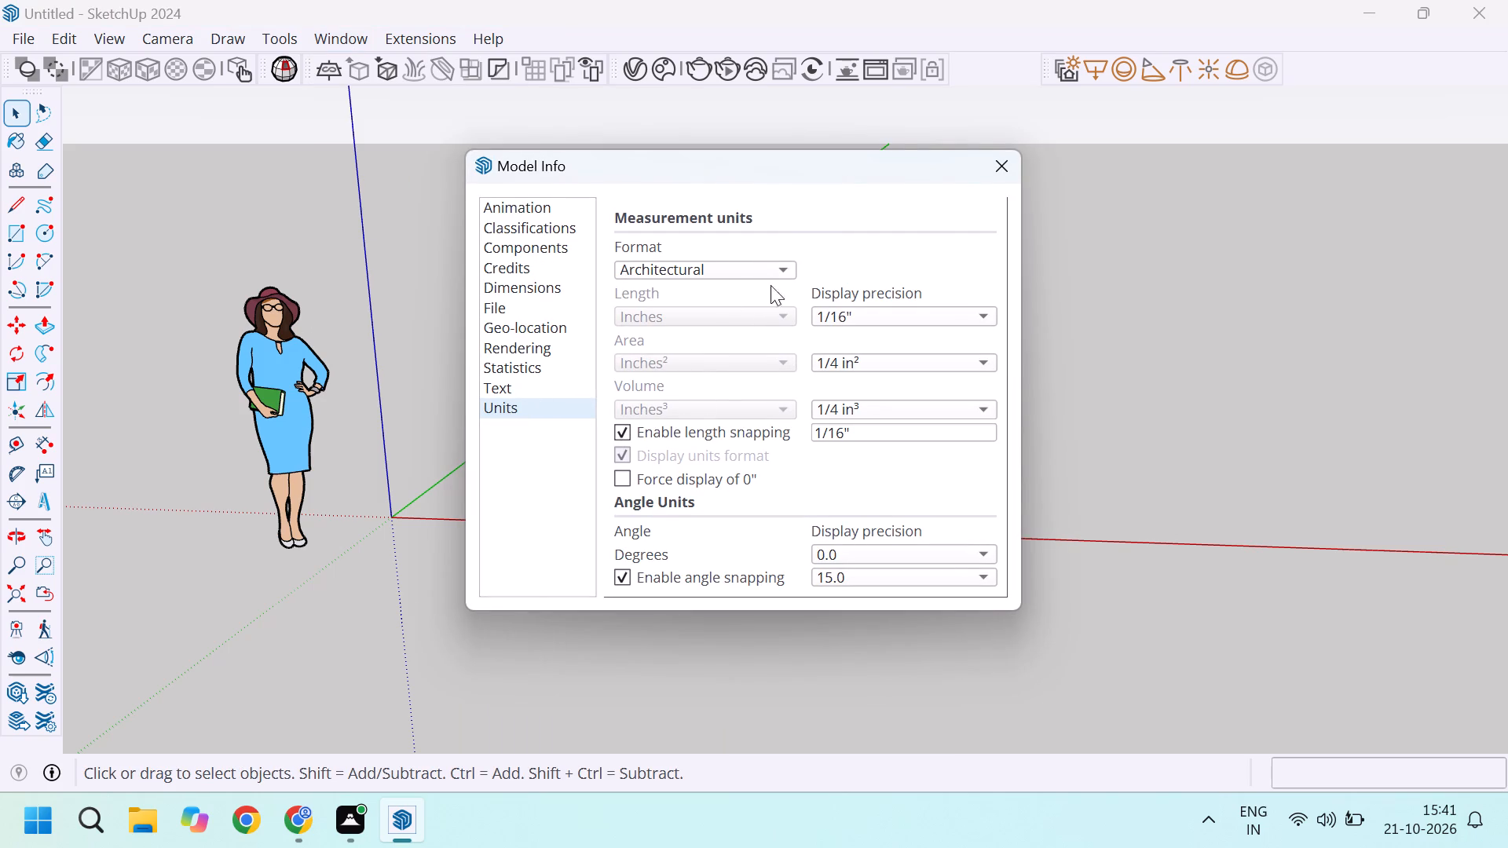
left_click(996, 171)
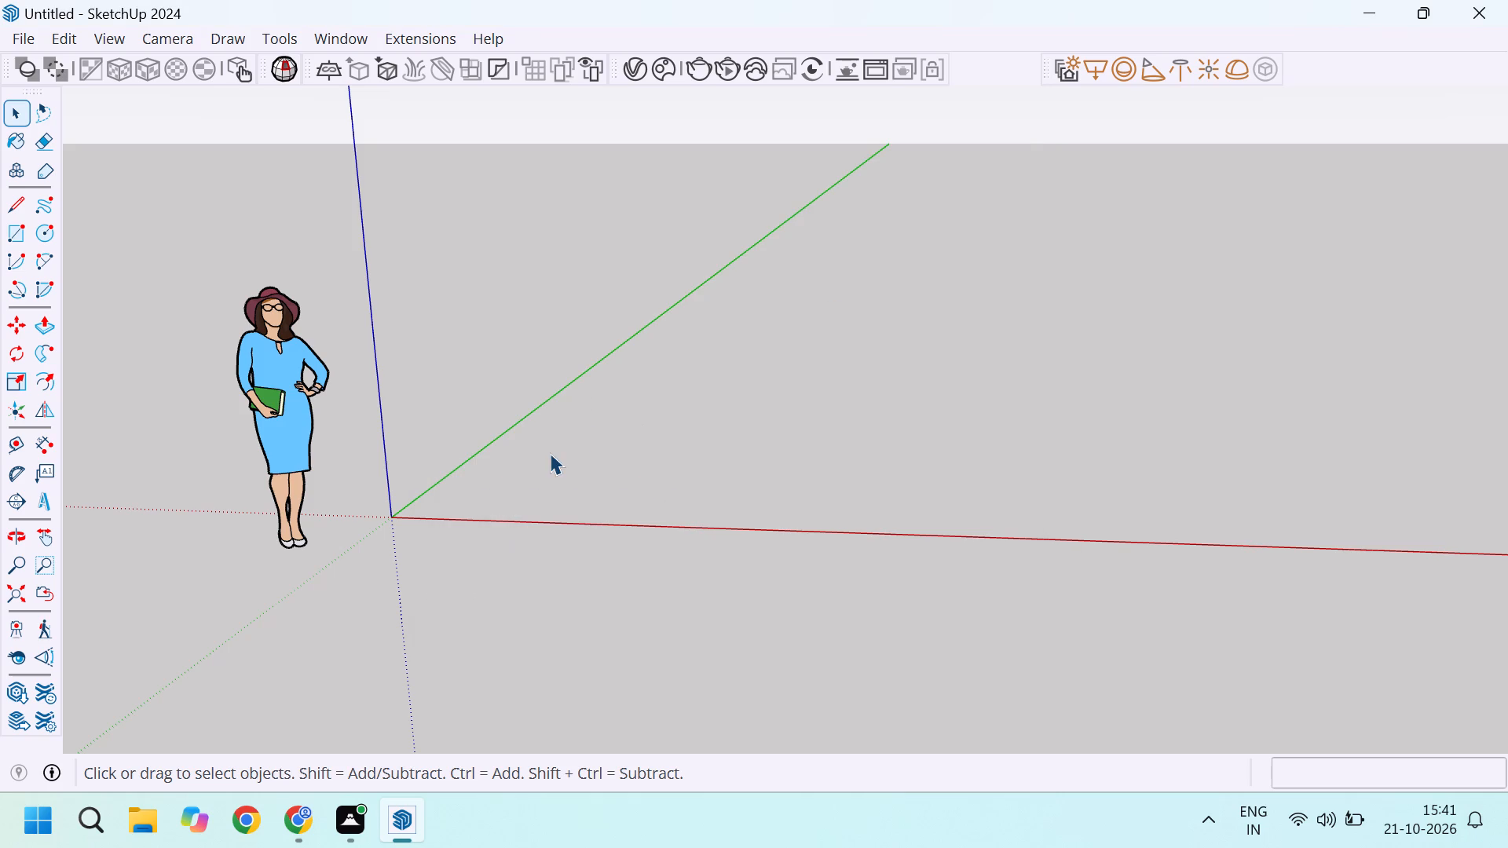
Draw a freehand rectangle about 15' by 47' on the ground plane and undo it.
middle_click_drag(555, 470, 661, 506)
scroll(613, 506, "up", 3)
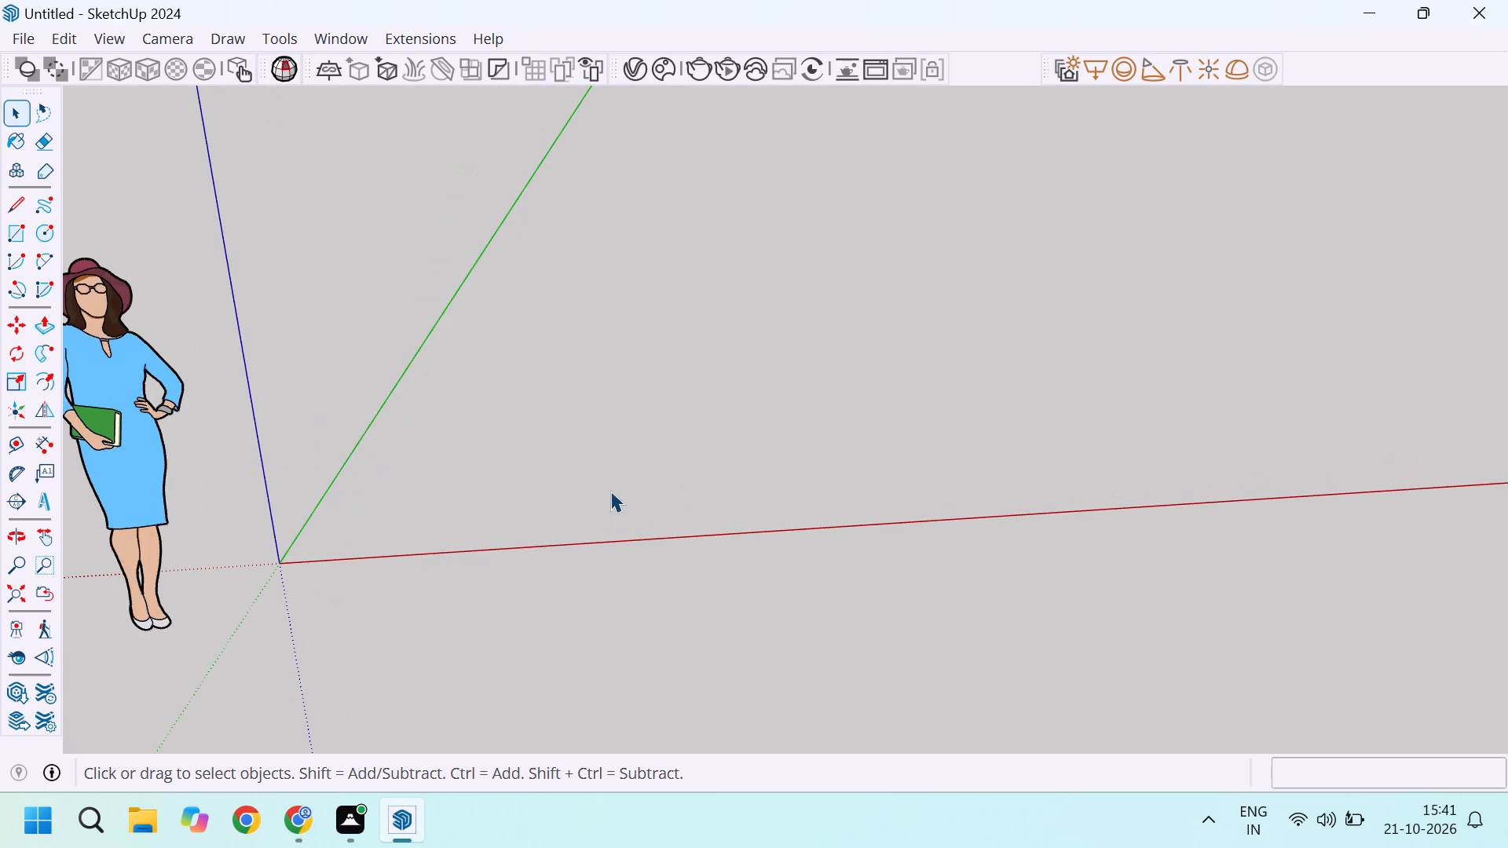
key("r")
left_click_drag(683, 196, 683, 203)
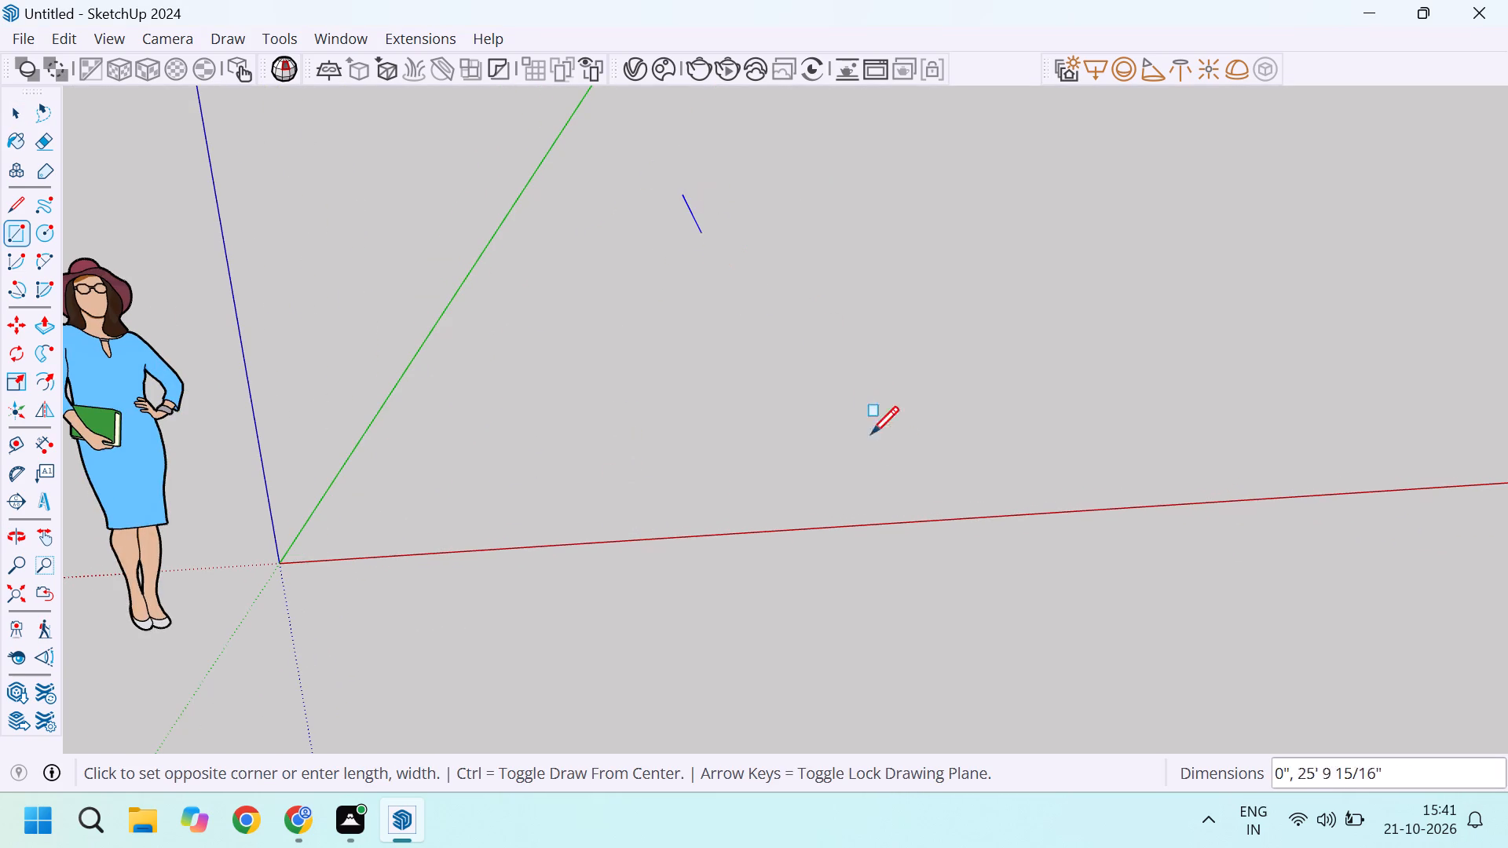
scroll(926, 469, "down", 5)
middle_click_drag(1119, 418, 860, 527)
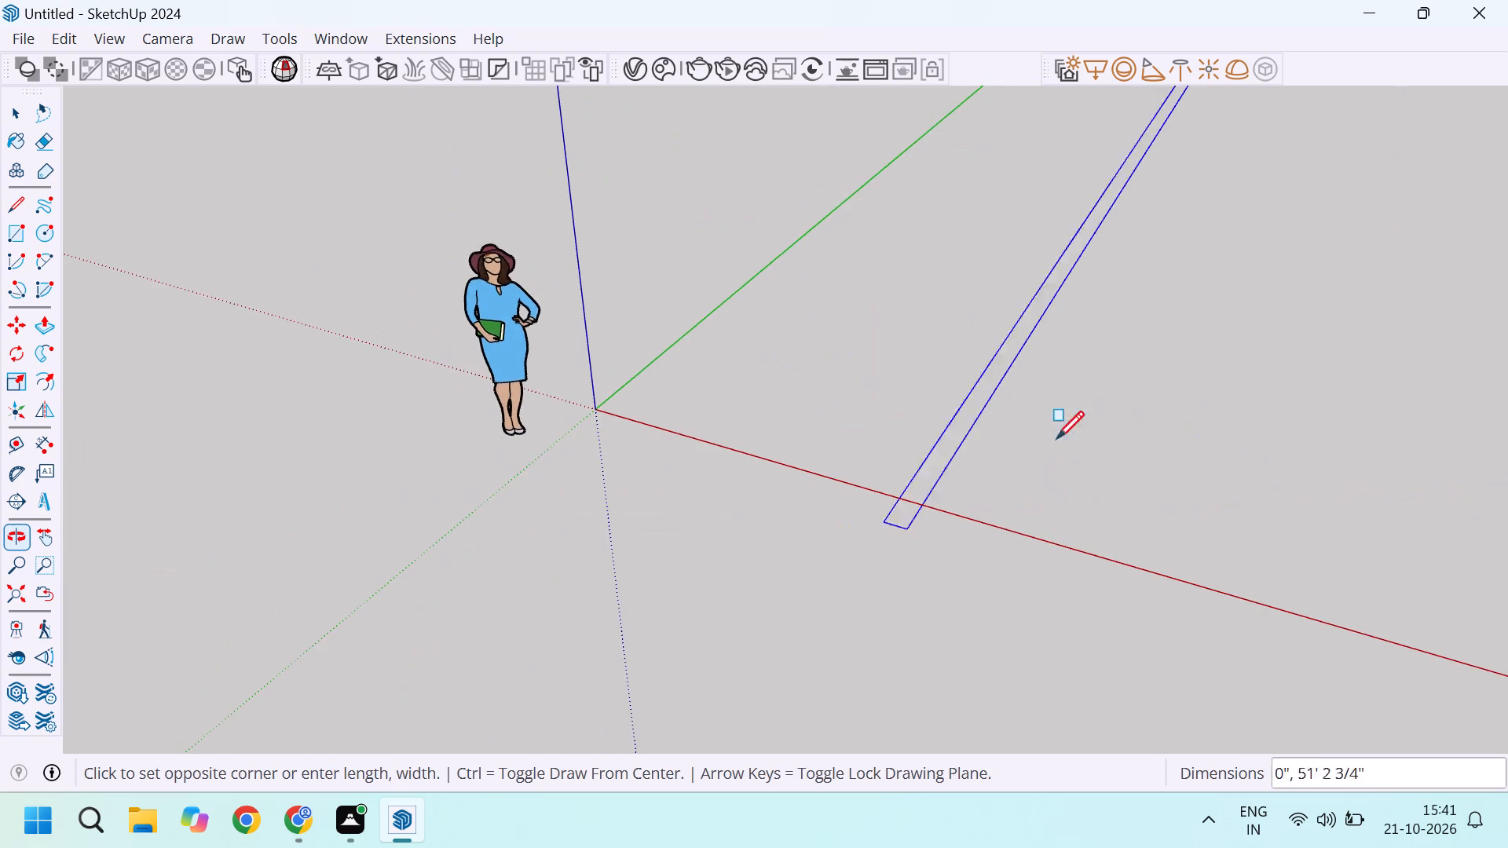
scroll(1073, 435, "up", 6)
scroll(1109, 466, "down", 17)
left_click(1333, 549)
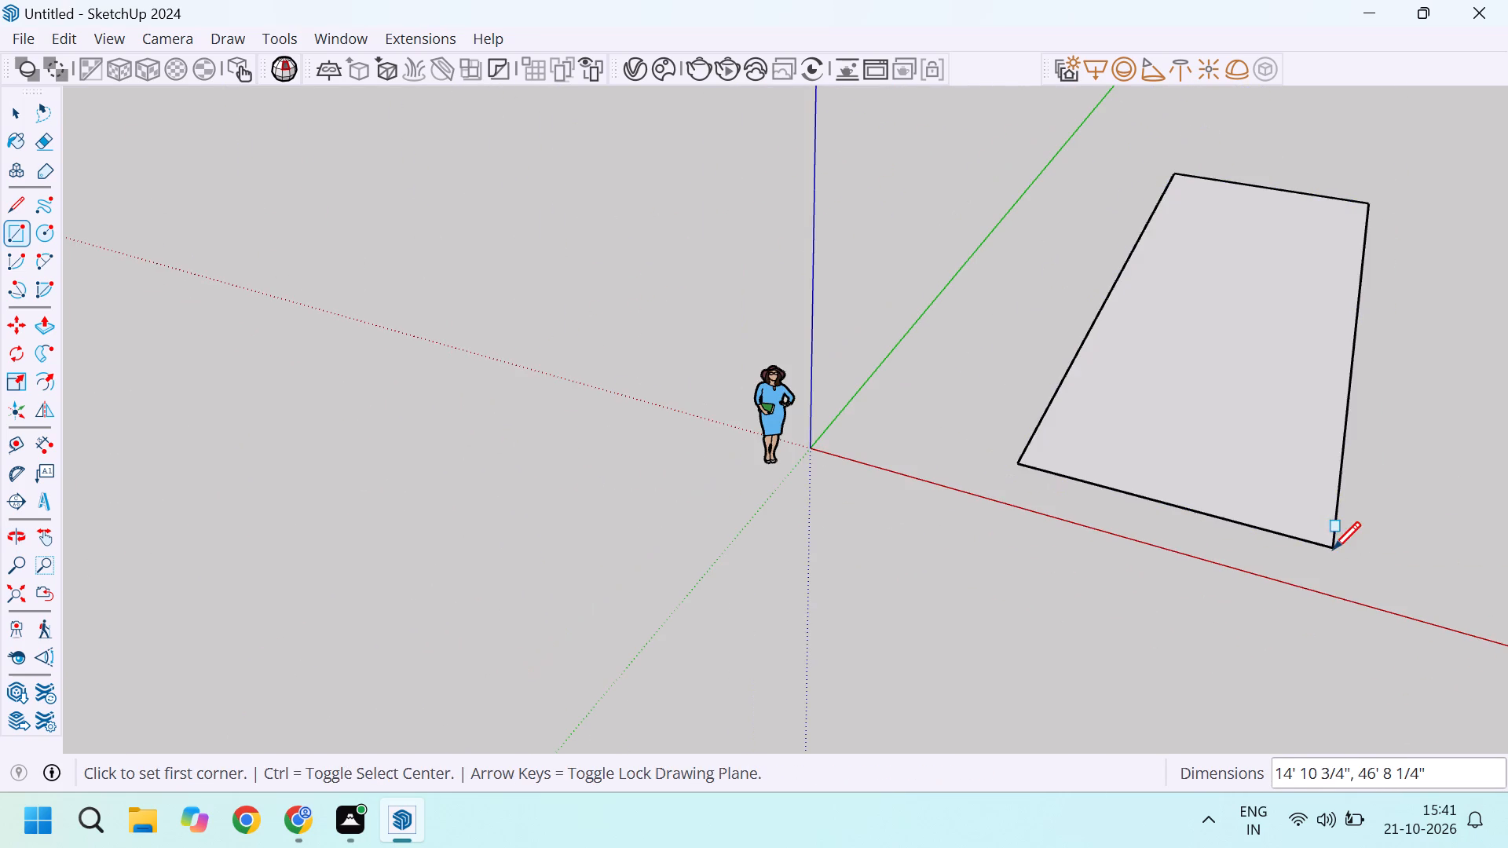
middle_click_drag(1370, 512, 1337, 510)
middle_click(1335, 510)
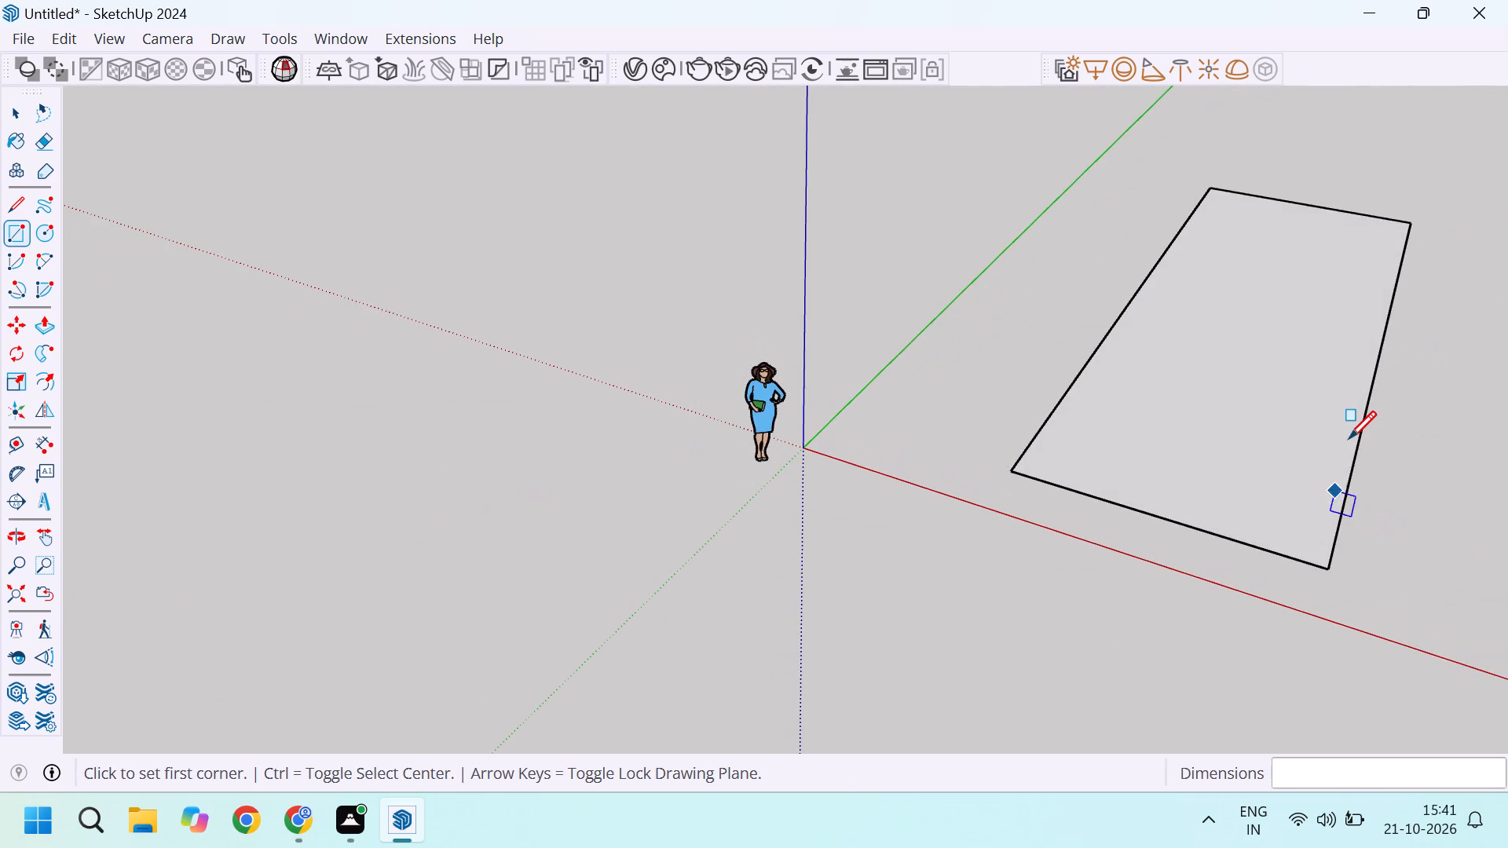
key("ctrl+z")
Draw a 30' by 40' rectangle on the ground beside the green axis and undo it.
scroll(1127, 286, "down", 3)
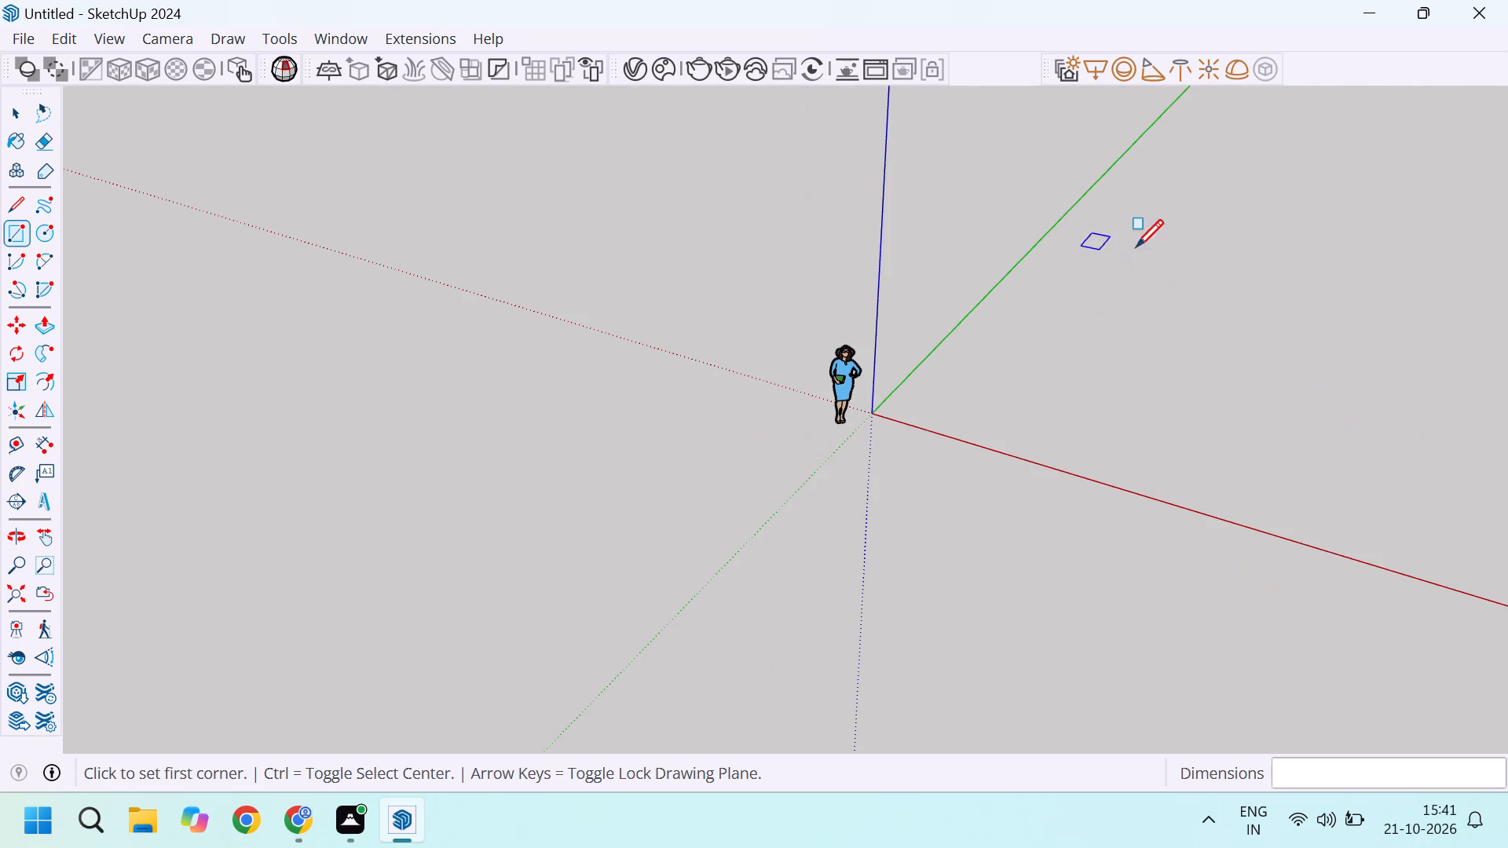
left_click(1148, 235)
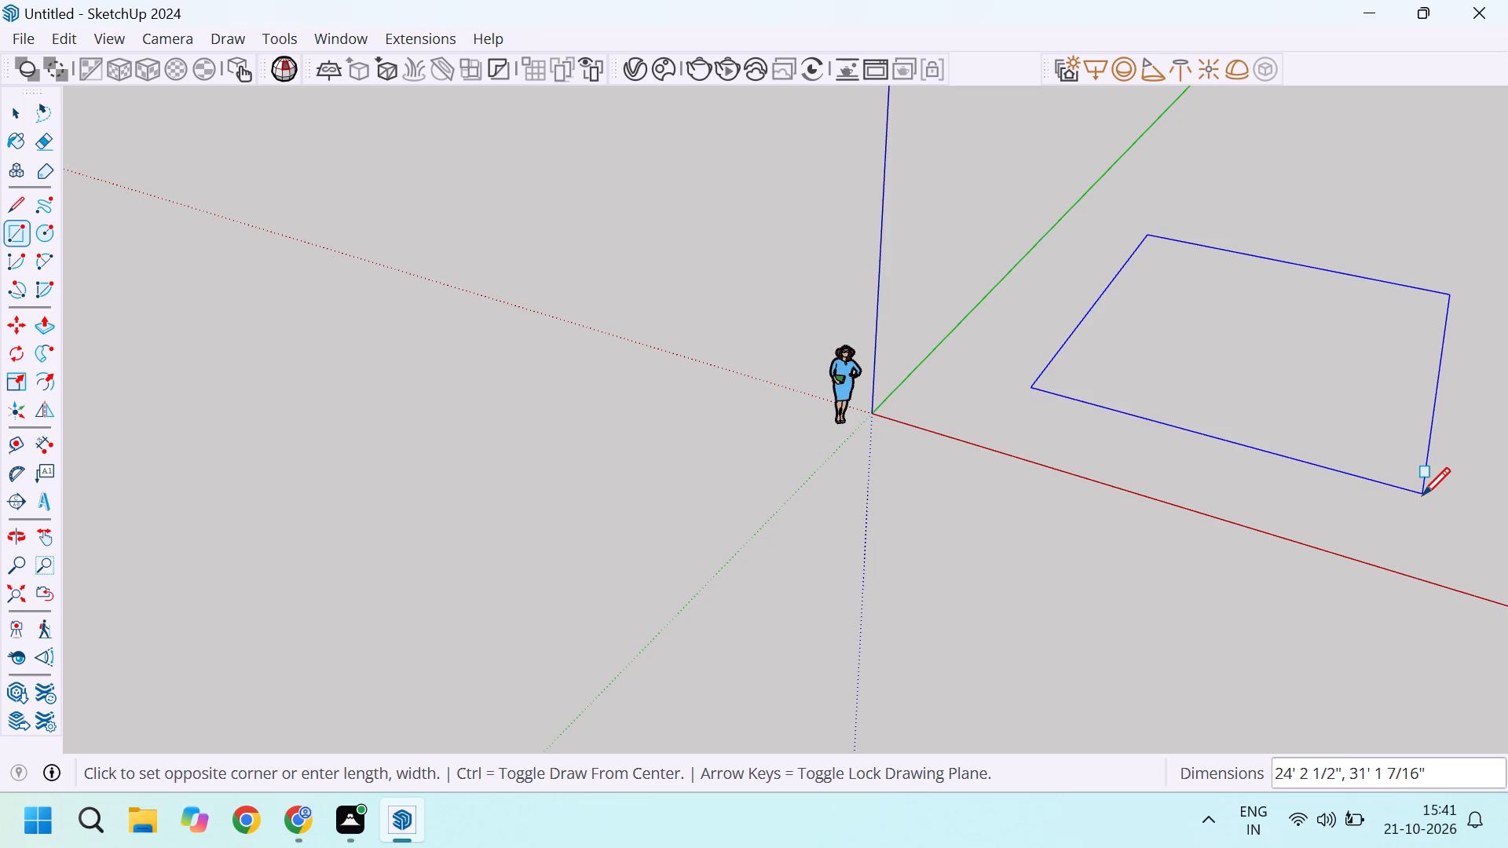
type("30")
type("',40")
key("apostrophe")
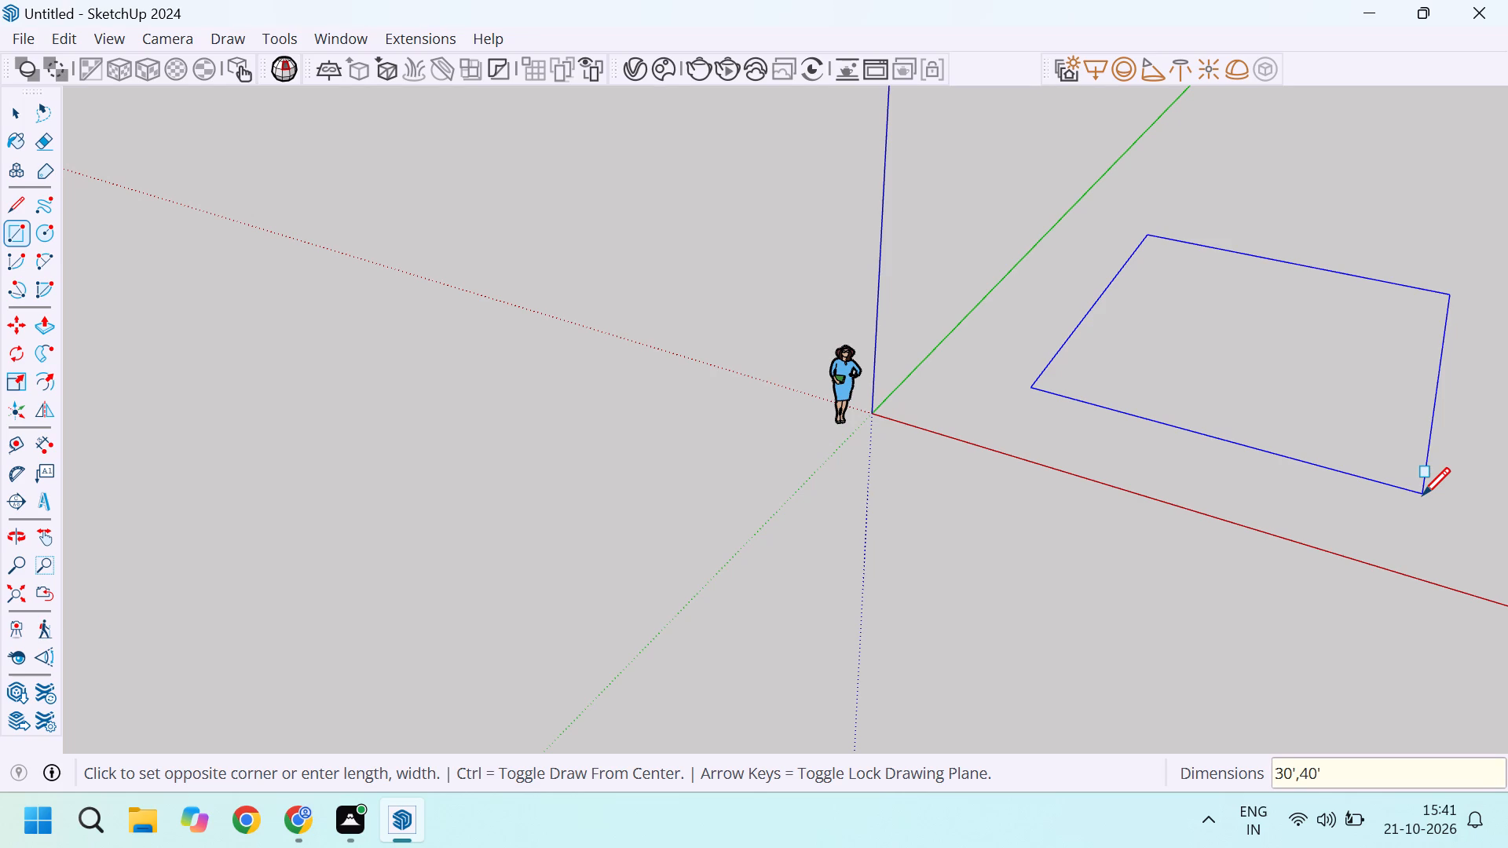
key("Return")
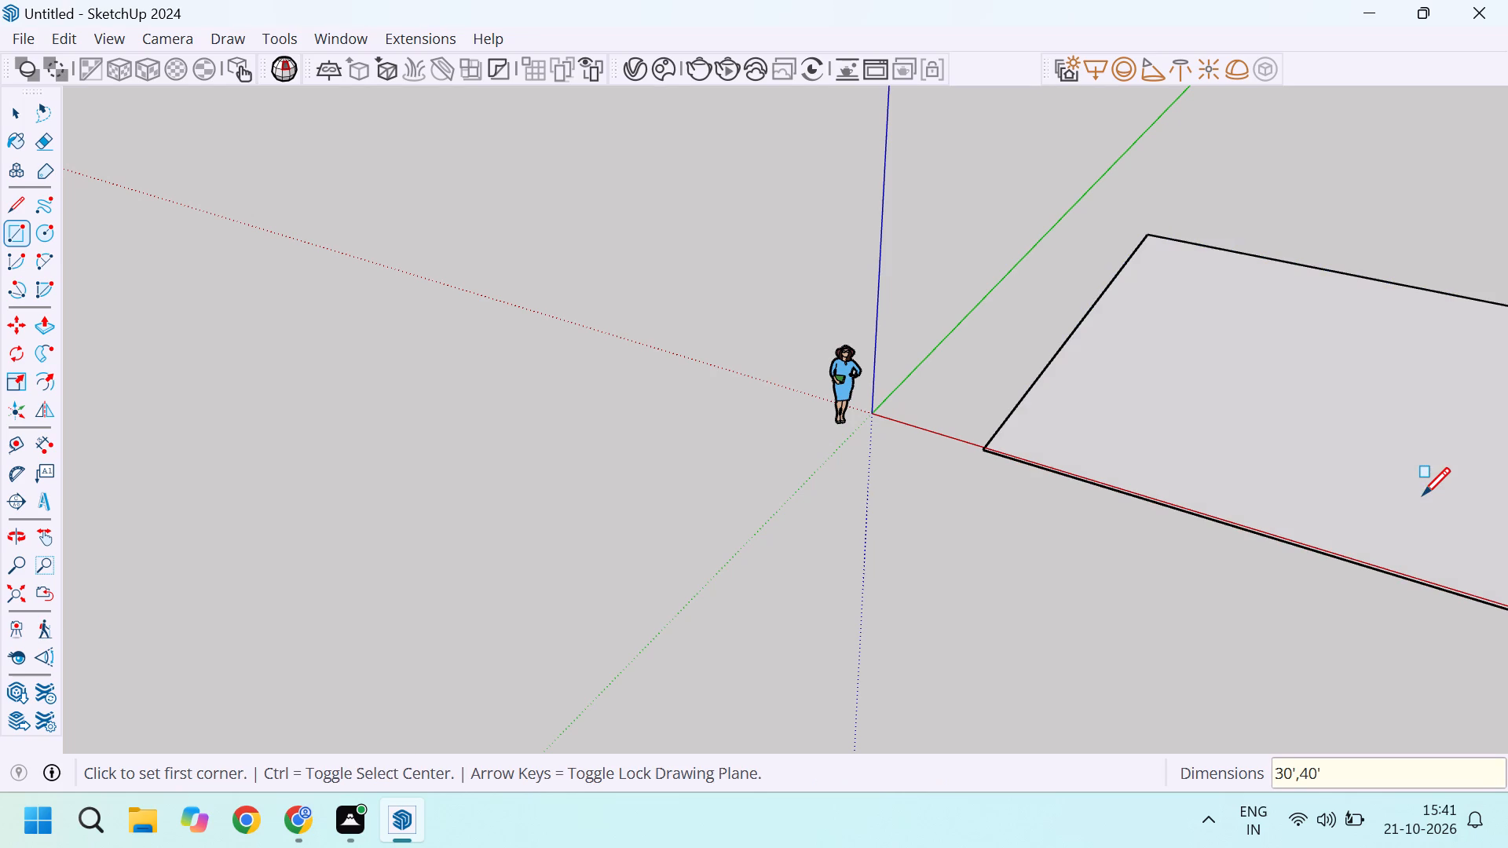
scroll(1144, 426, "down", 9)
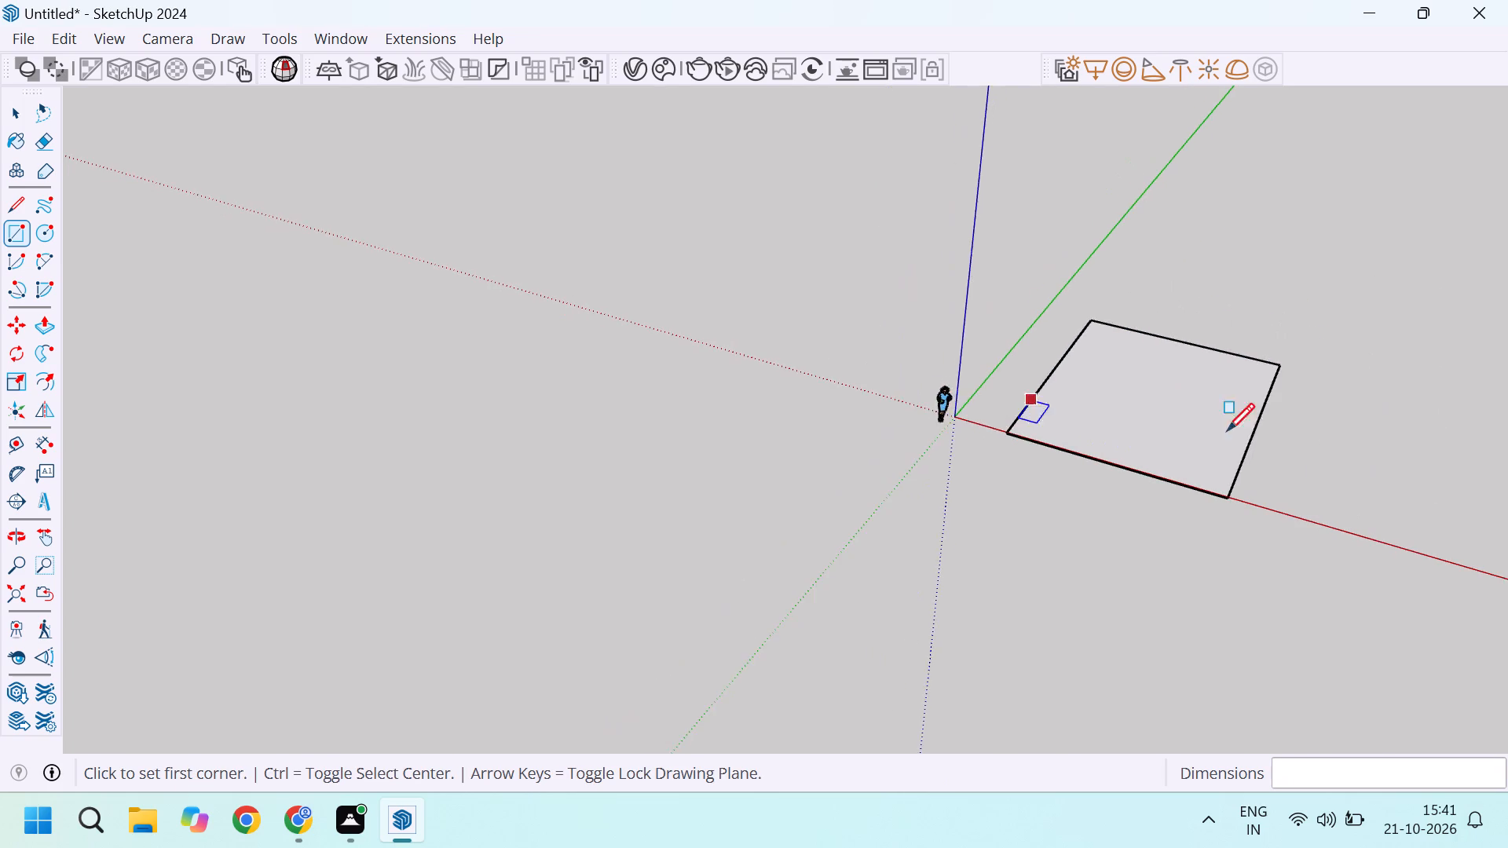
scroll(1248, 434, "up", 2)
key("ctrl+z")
Draw a 30' by 40' rectangle on the ground plane between the green and red axes.
scroll(1231, 420, "down", 2)
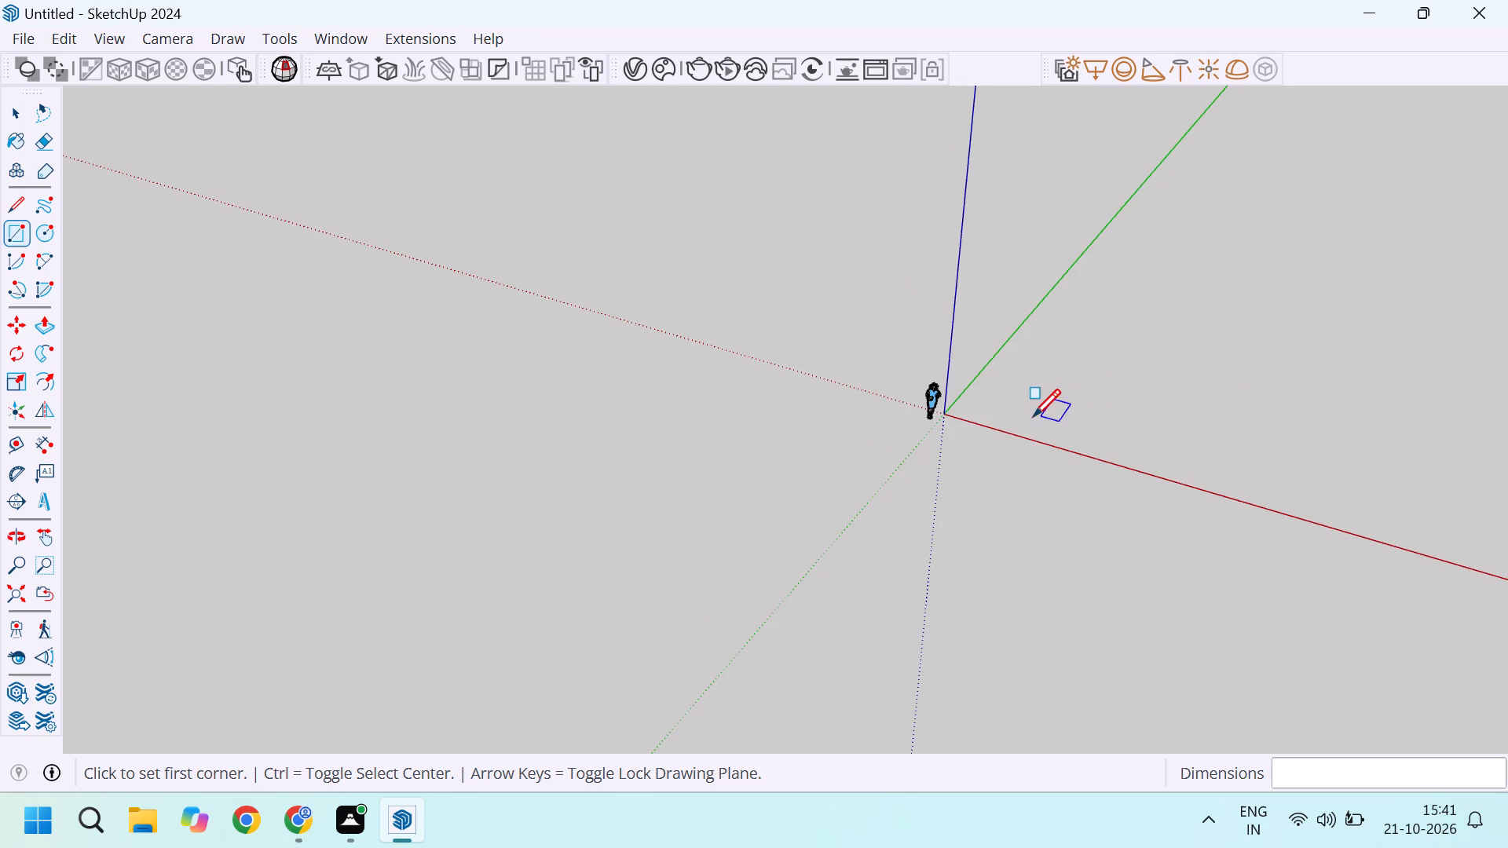
left_click(1033, 416)
type("30',40'")
key("Return")
scroll(1210, 460, "up", 8)
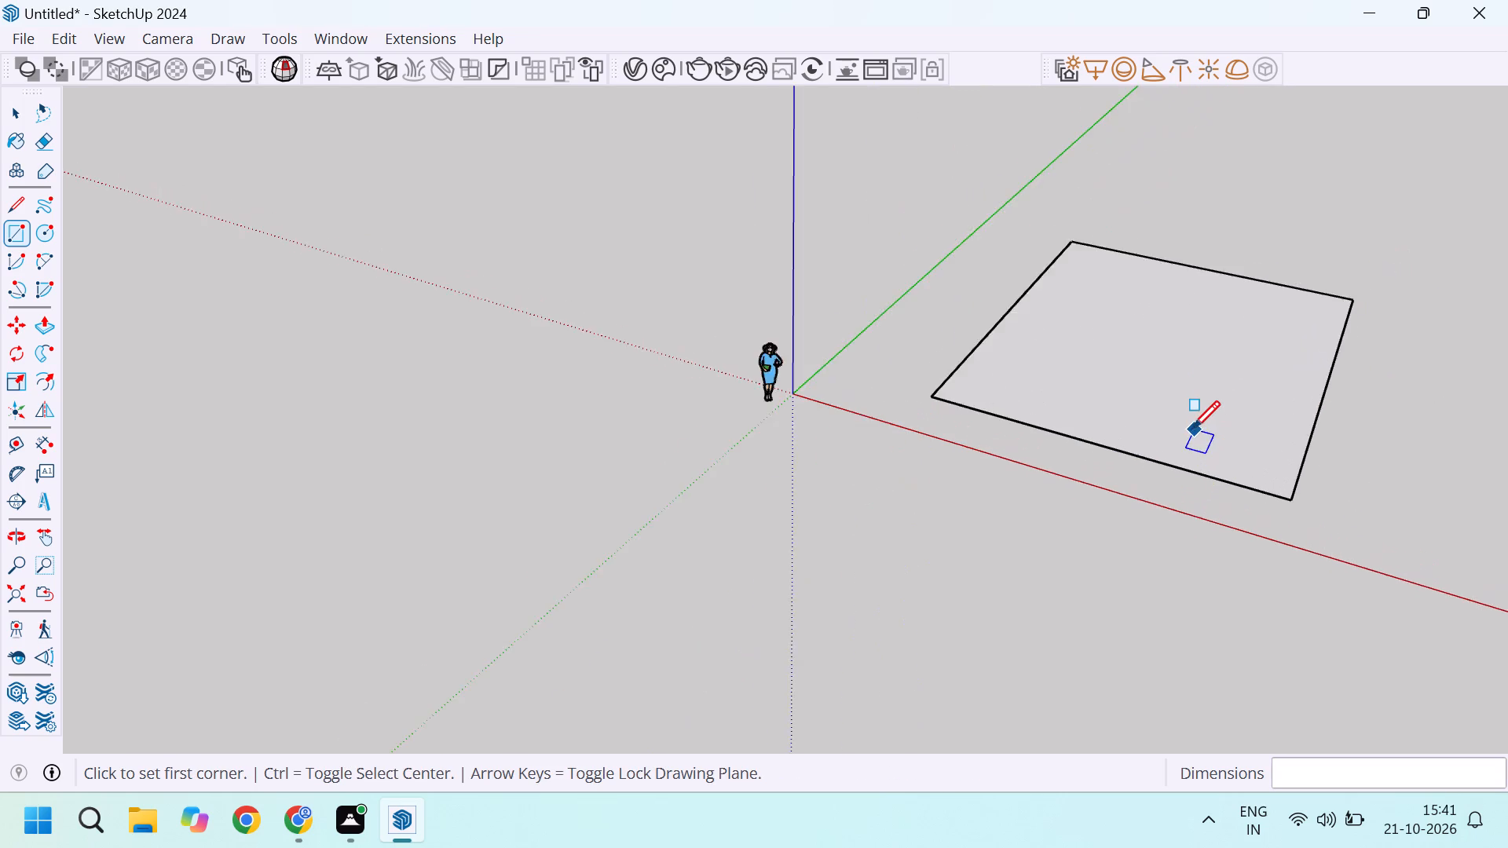
Measure the rectangle's far side along the green axis from corner to corner with the Line tool.
scroll(1192, 428, "up", 4)
key("l")
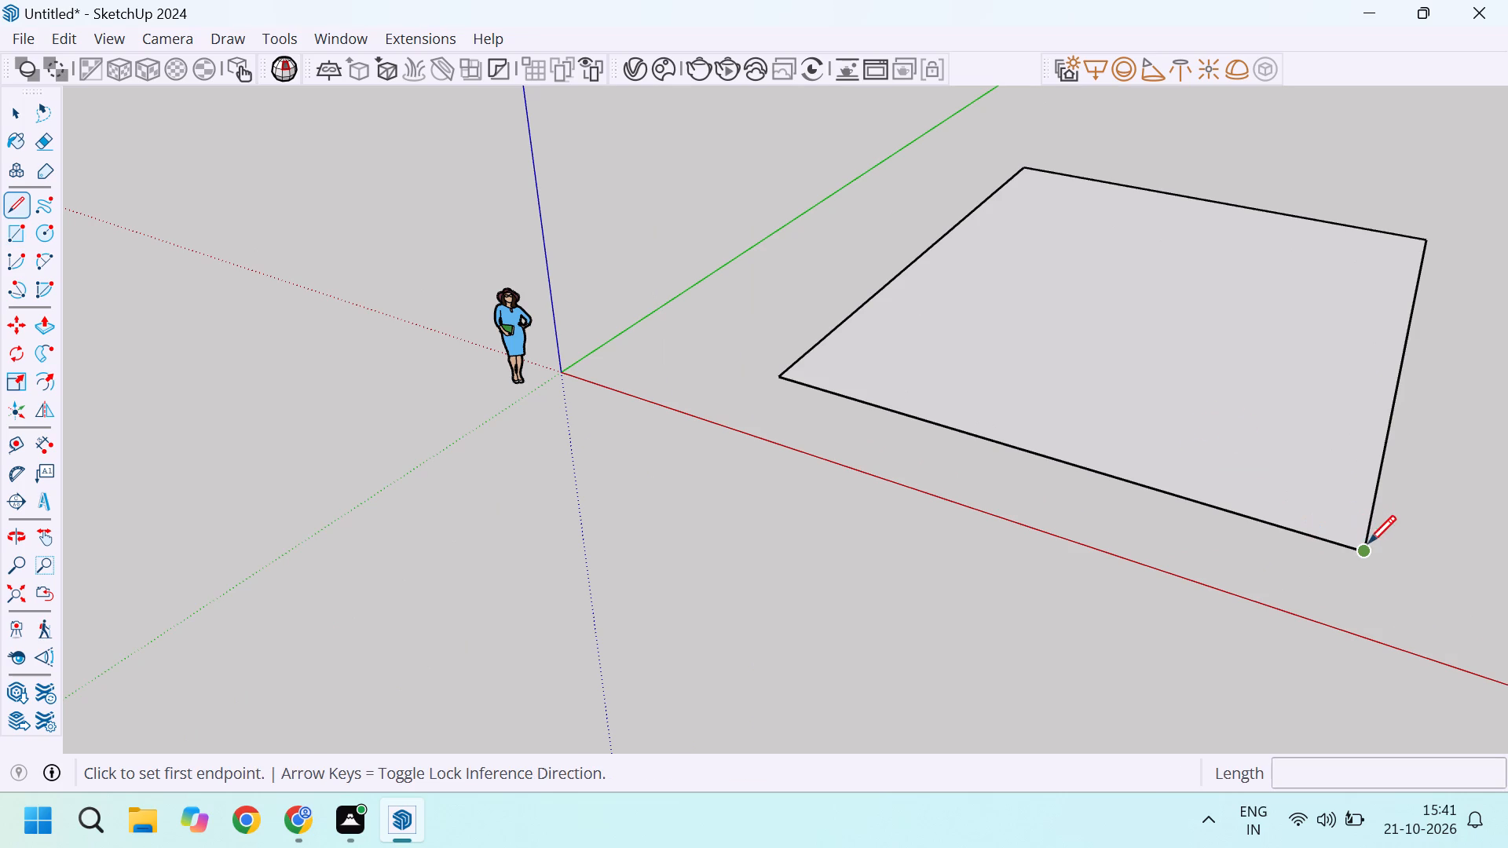
left_click_drag(1373, 545, 1370, 525)
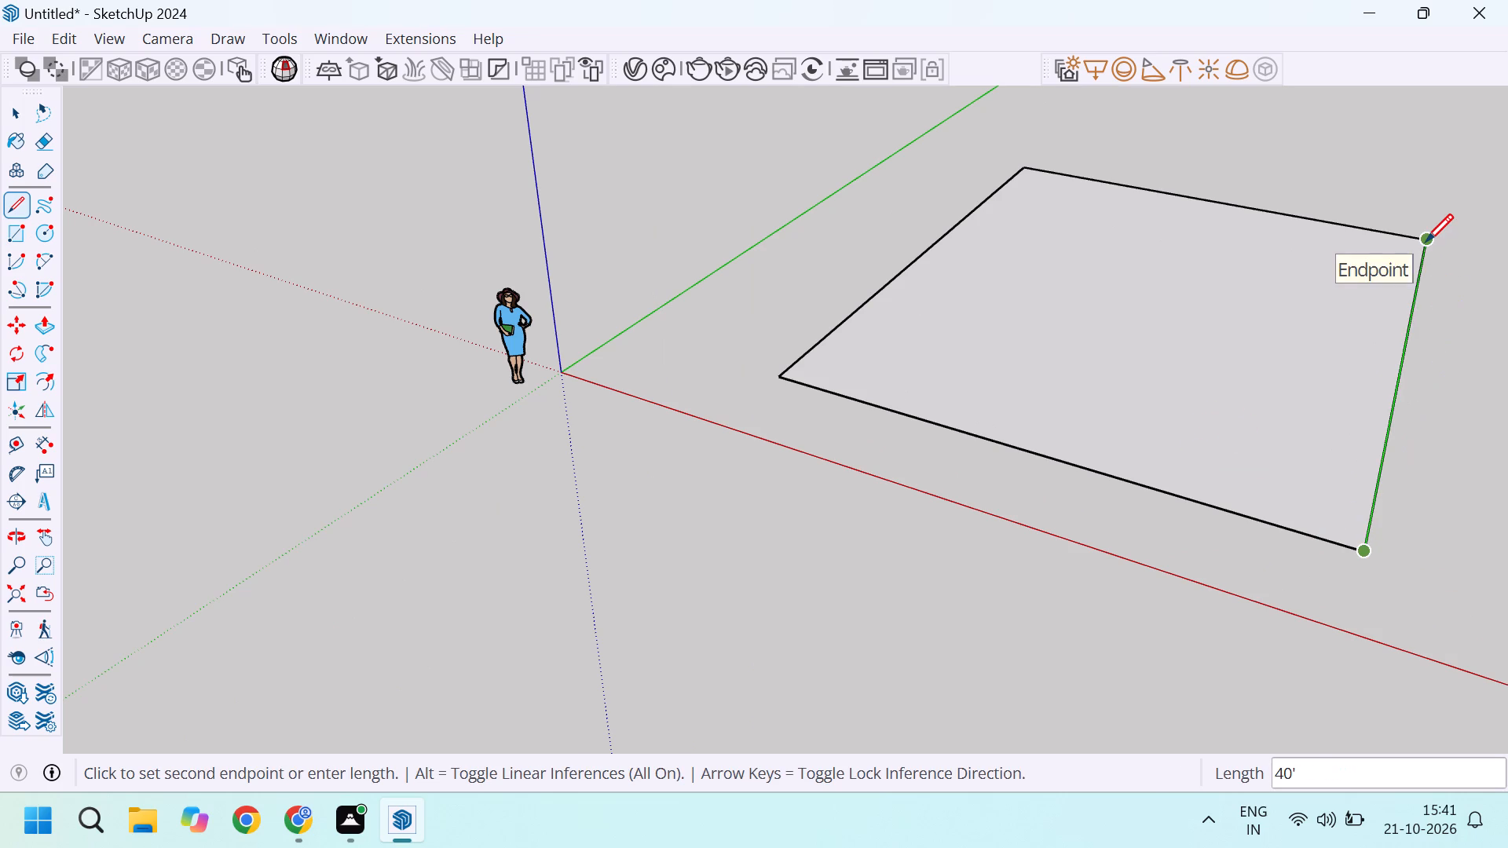
key("Escape")
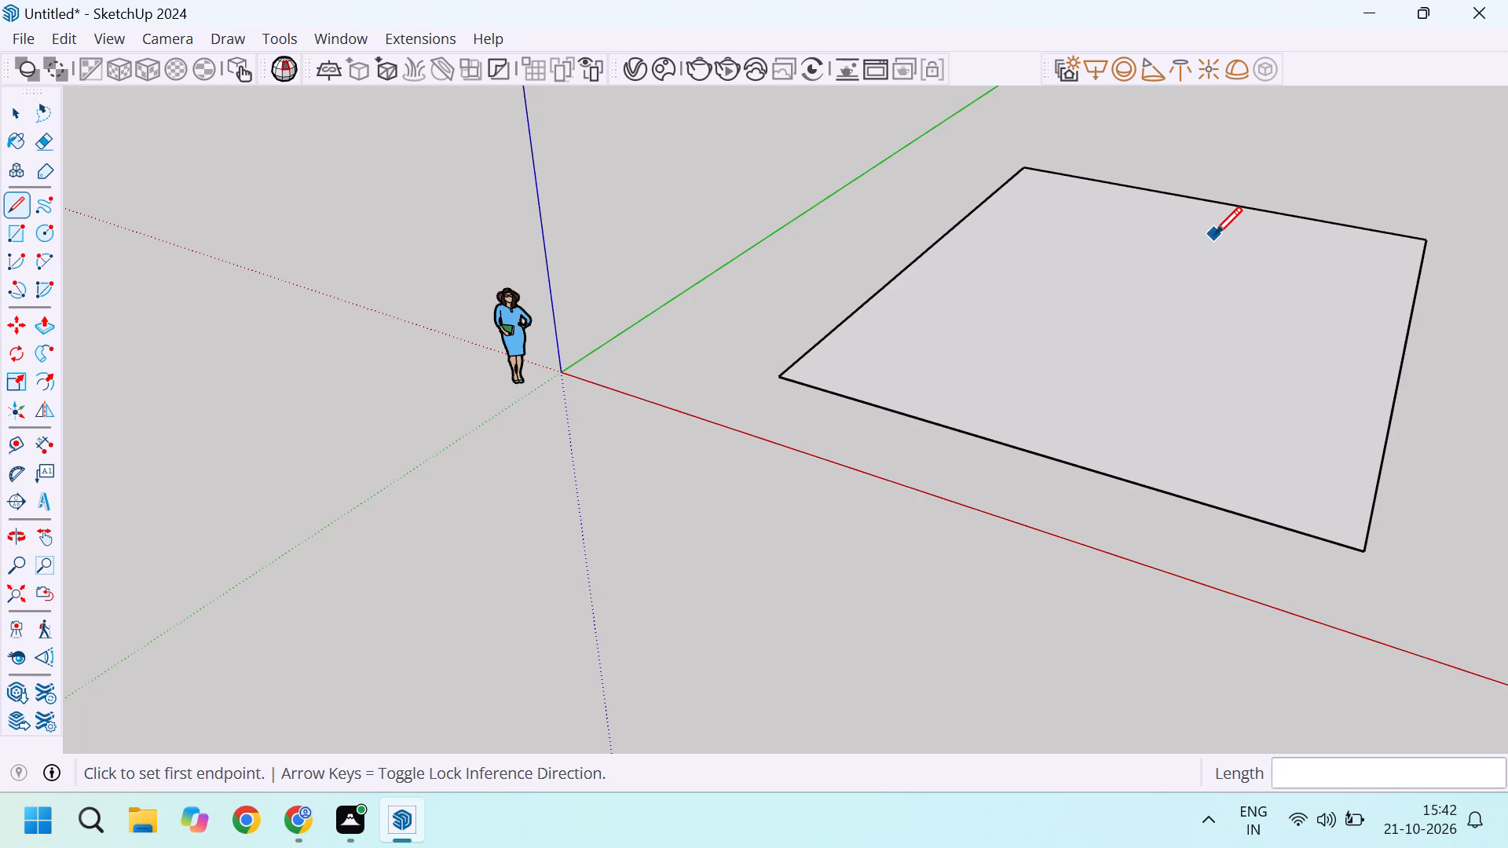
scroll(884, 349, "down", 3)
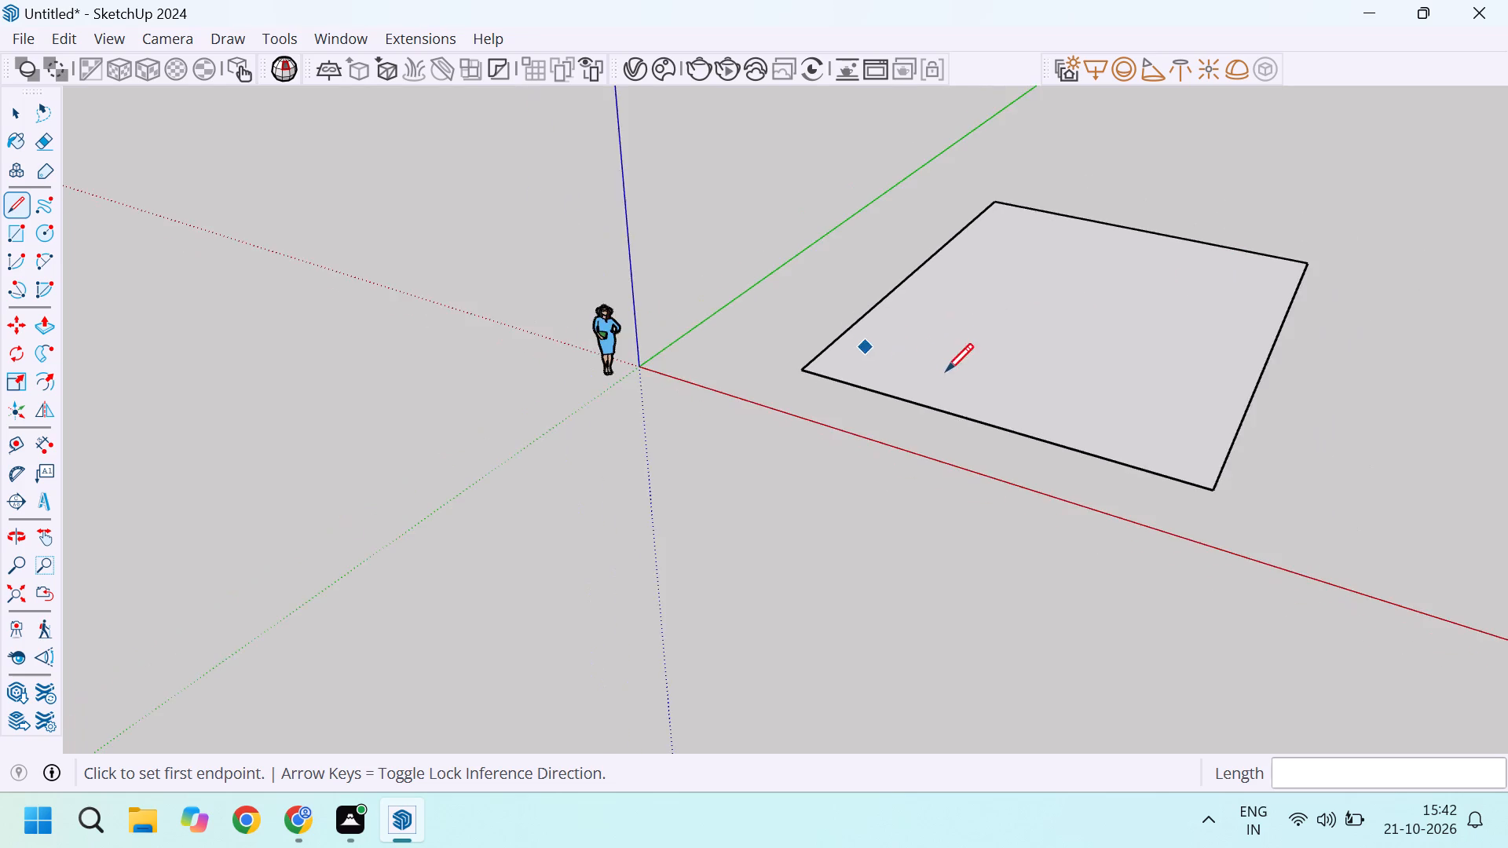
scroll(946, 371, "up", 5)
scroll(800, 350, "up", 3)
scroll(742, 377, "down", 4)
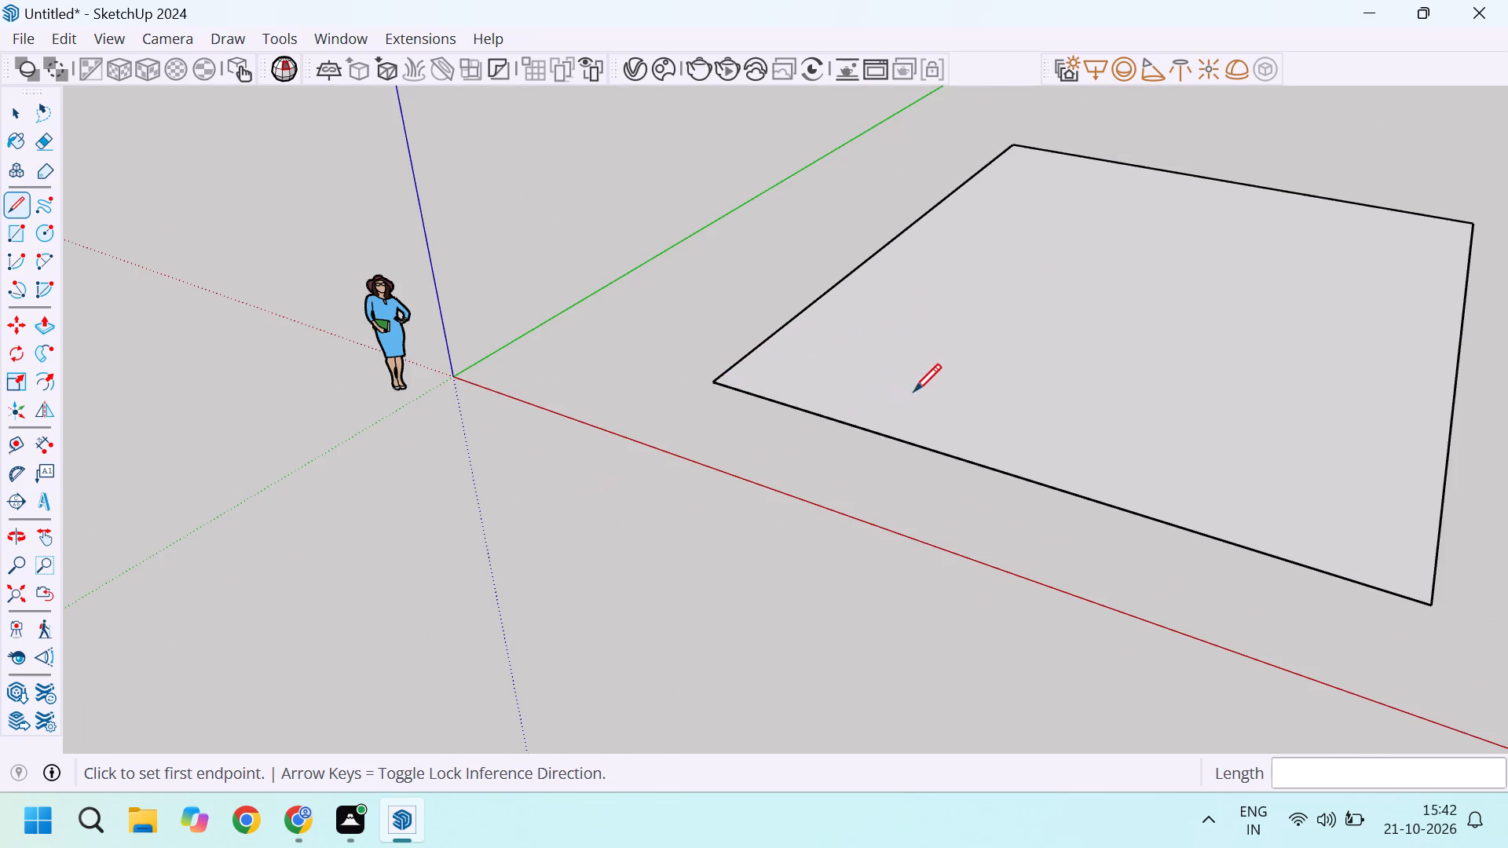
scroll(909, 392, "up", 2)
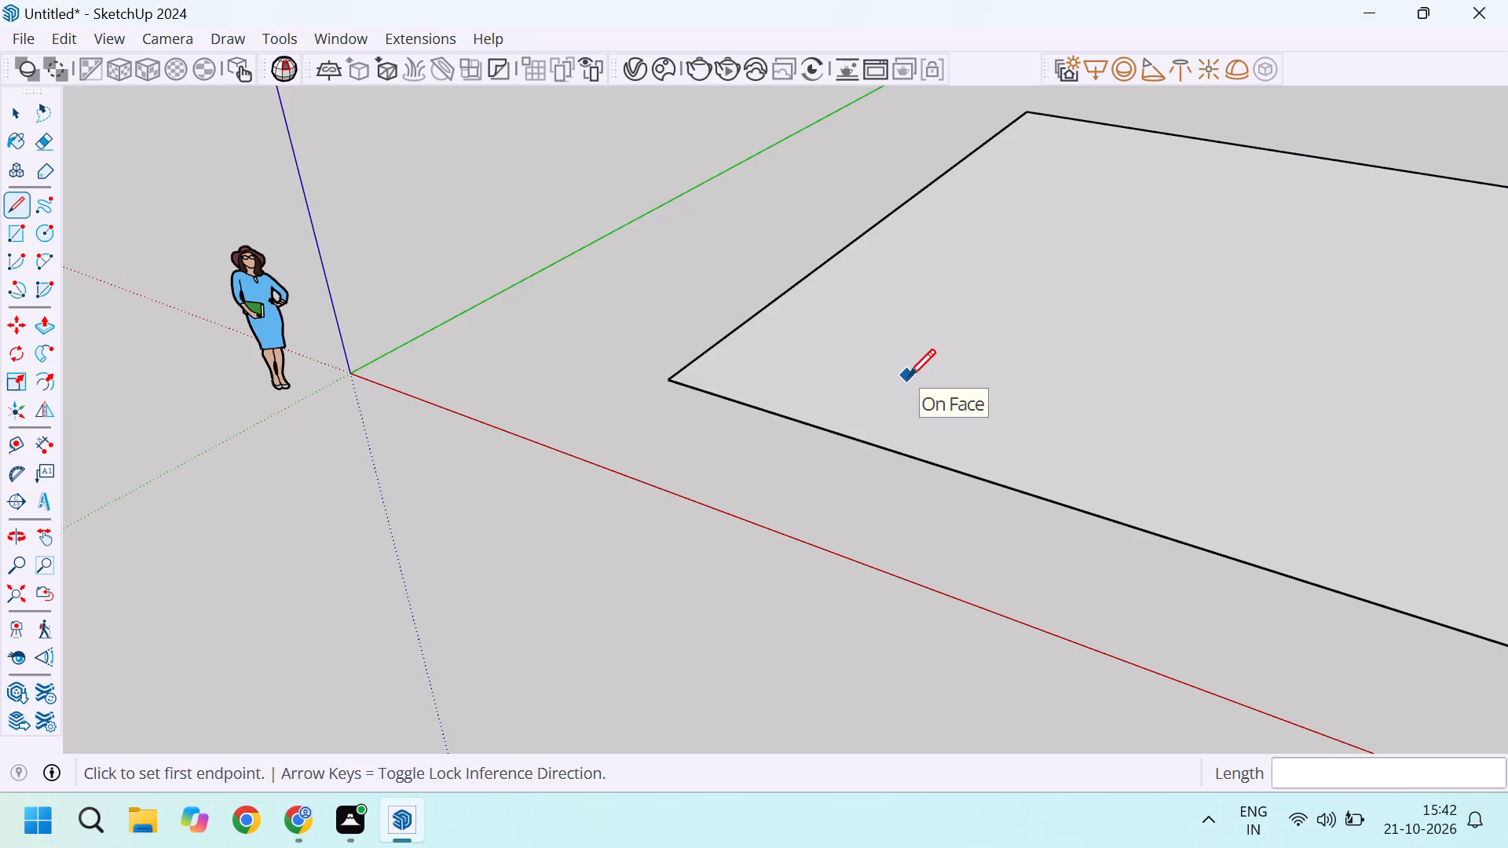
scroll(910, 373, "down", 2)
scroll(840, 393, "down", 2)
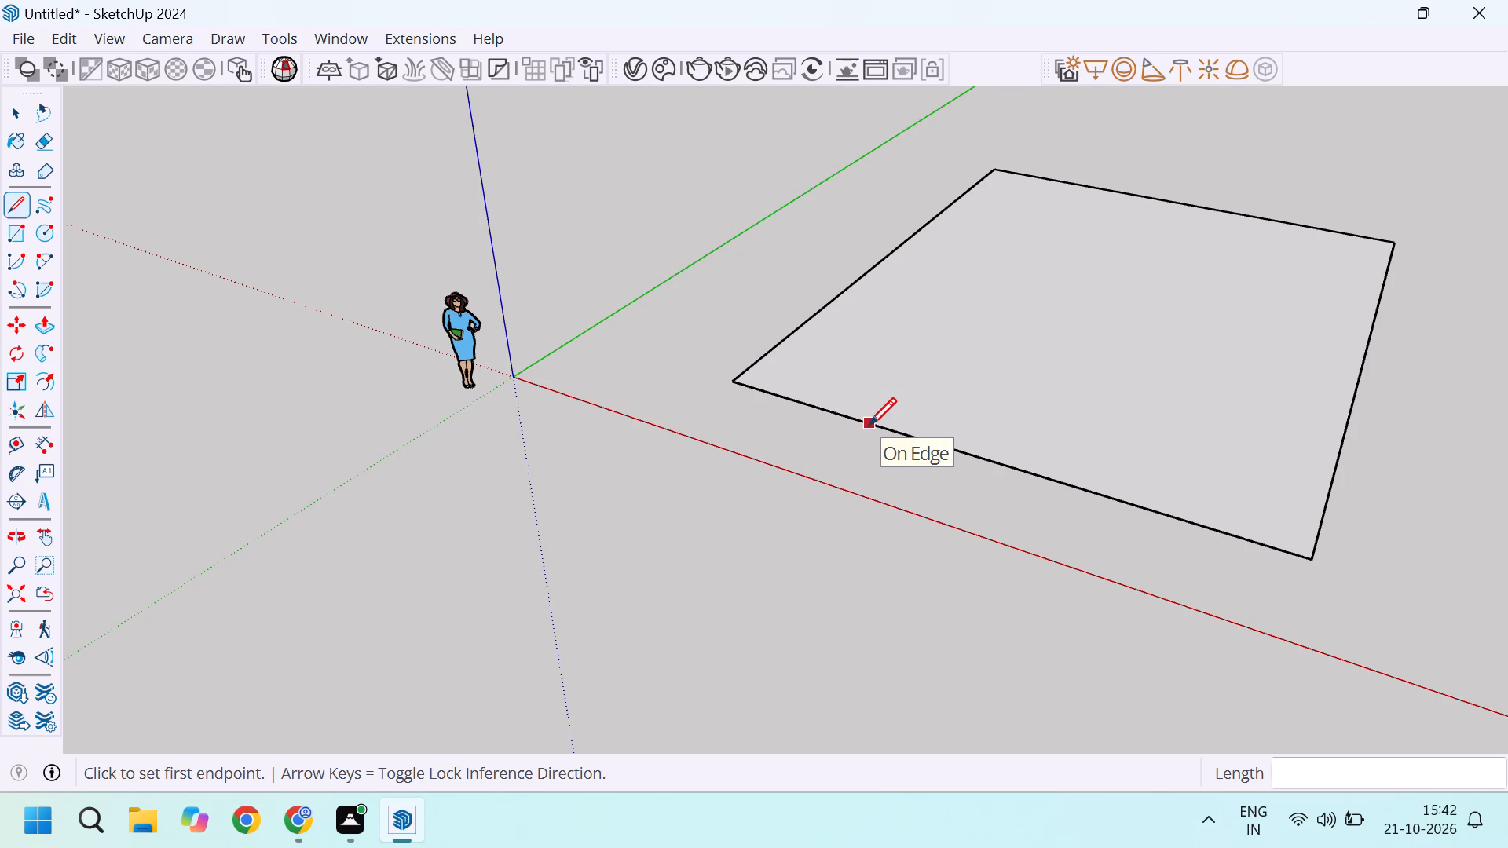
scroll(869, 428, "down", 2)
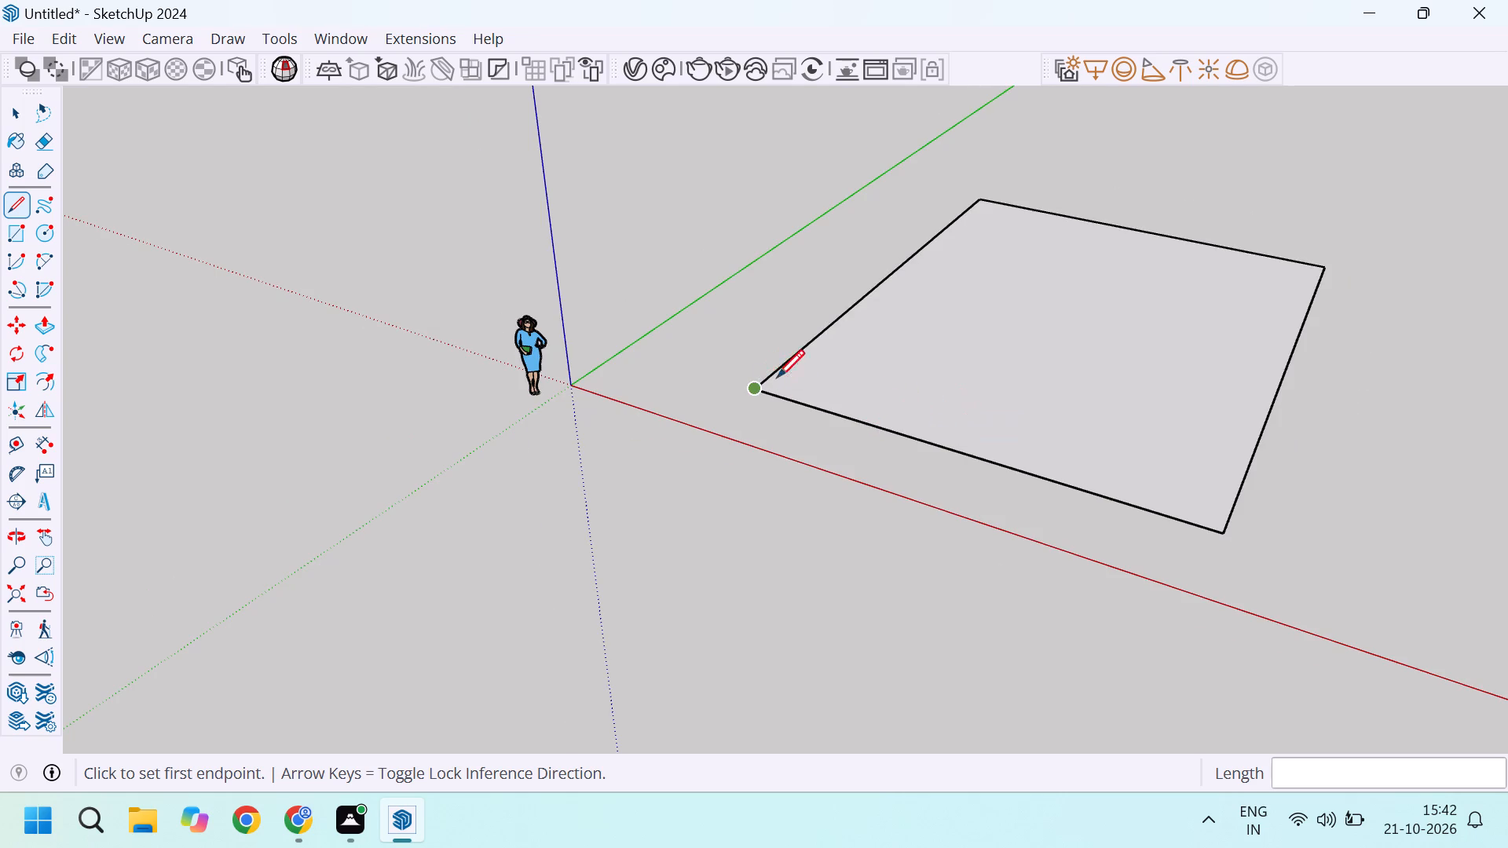
Place a guide line across the rectangle, offset 15' inward from the edge nearest the red axis.
middle_click_drag(777, 377, 917, 377)
scroll(917, 377, "up", 6)
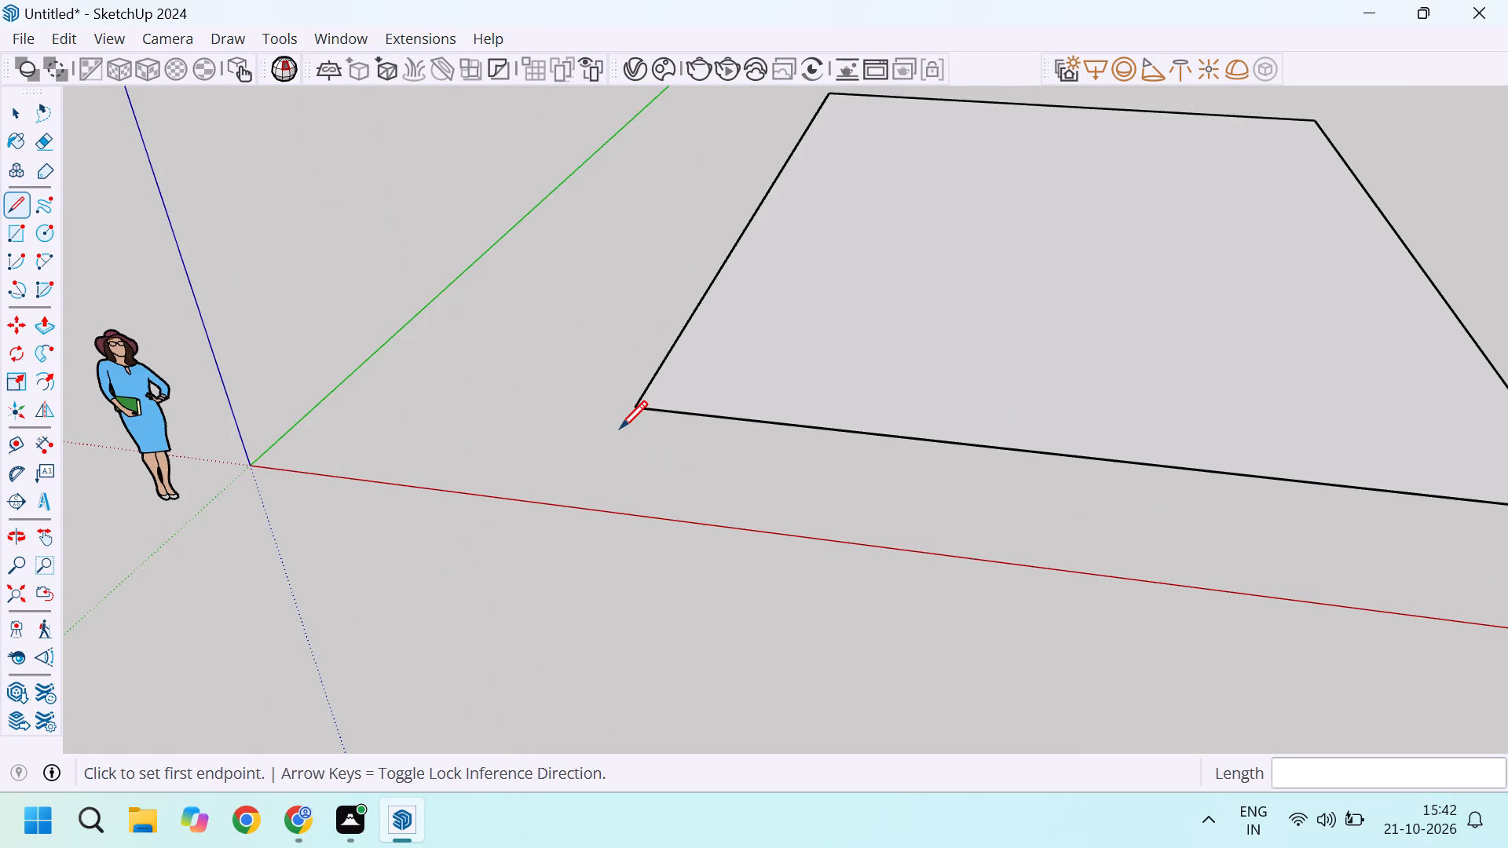
scroll(619, 428, "down", 3)
scroll(1052, 461, "down", 1)
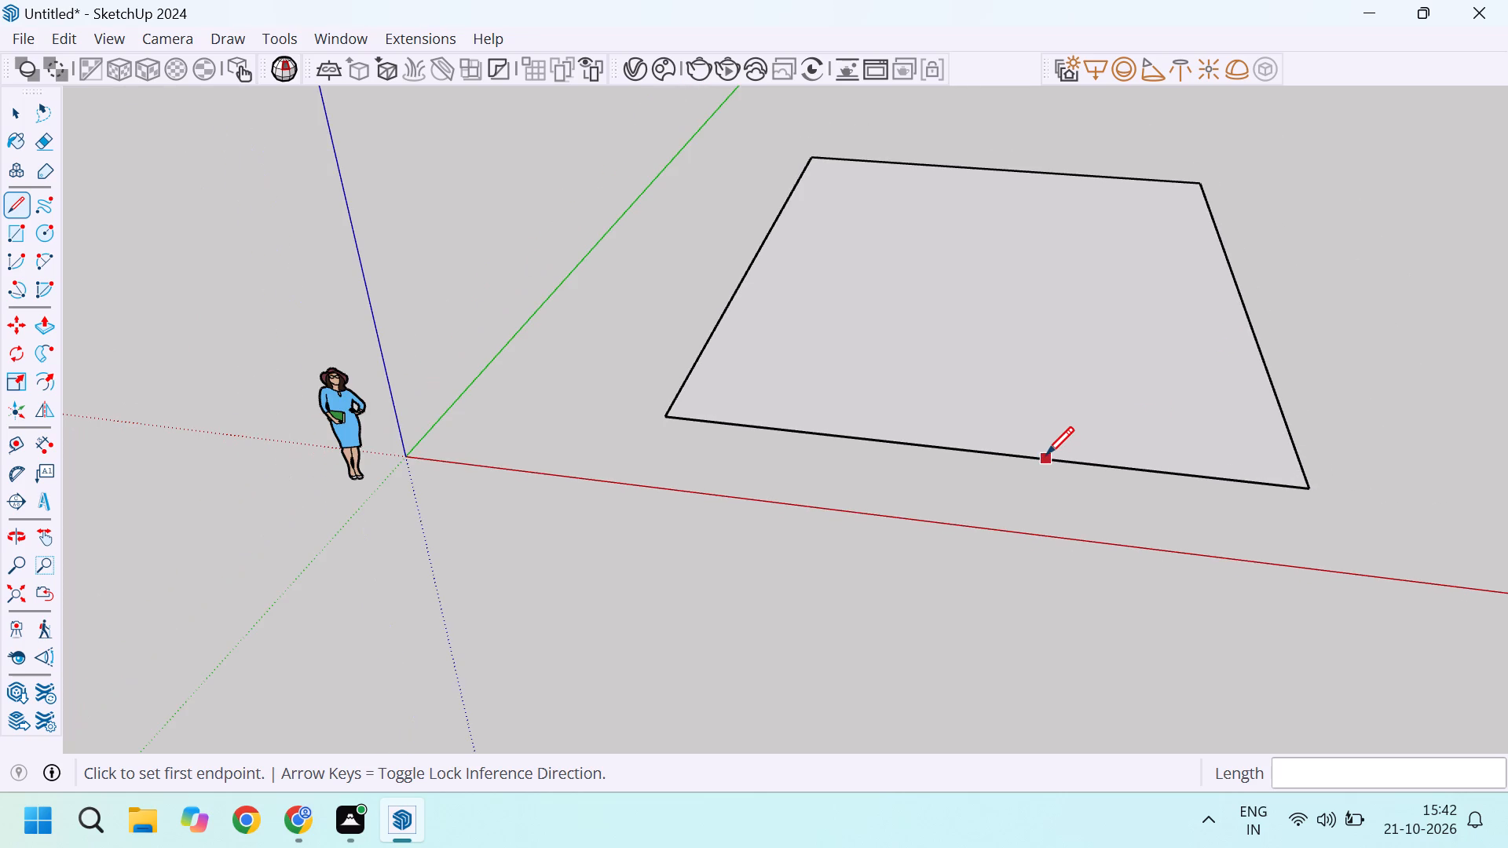
key("space")
key("t")
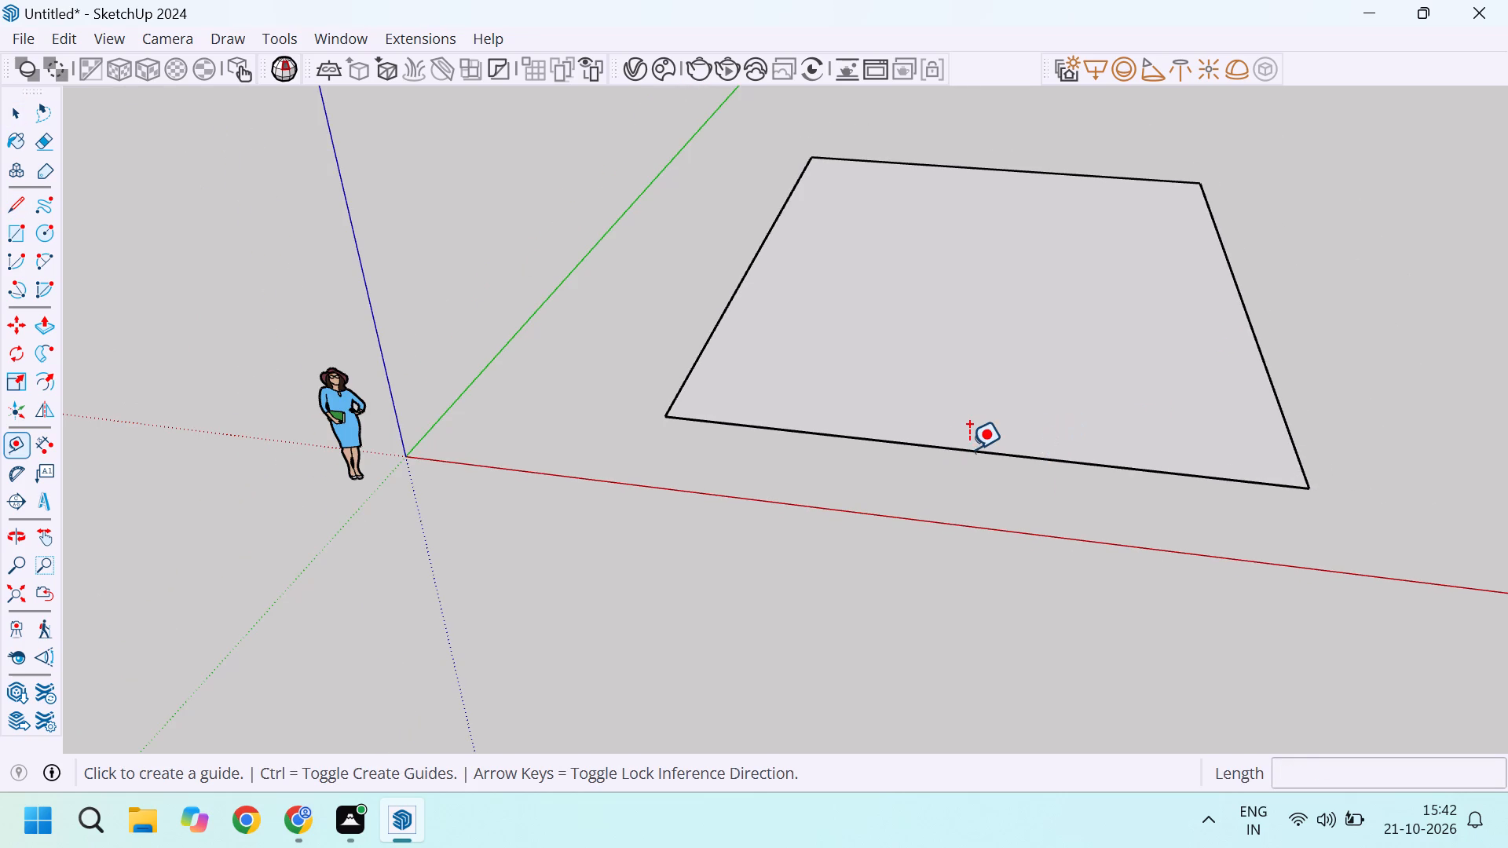
left_click(969, 449)
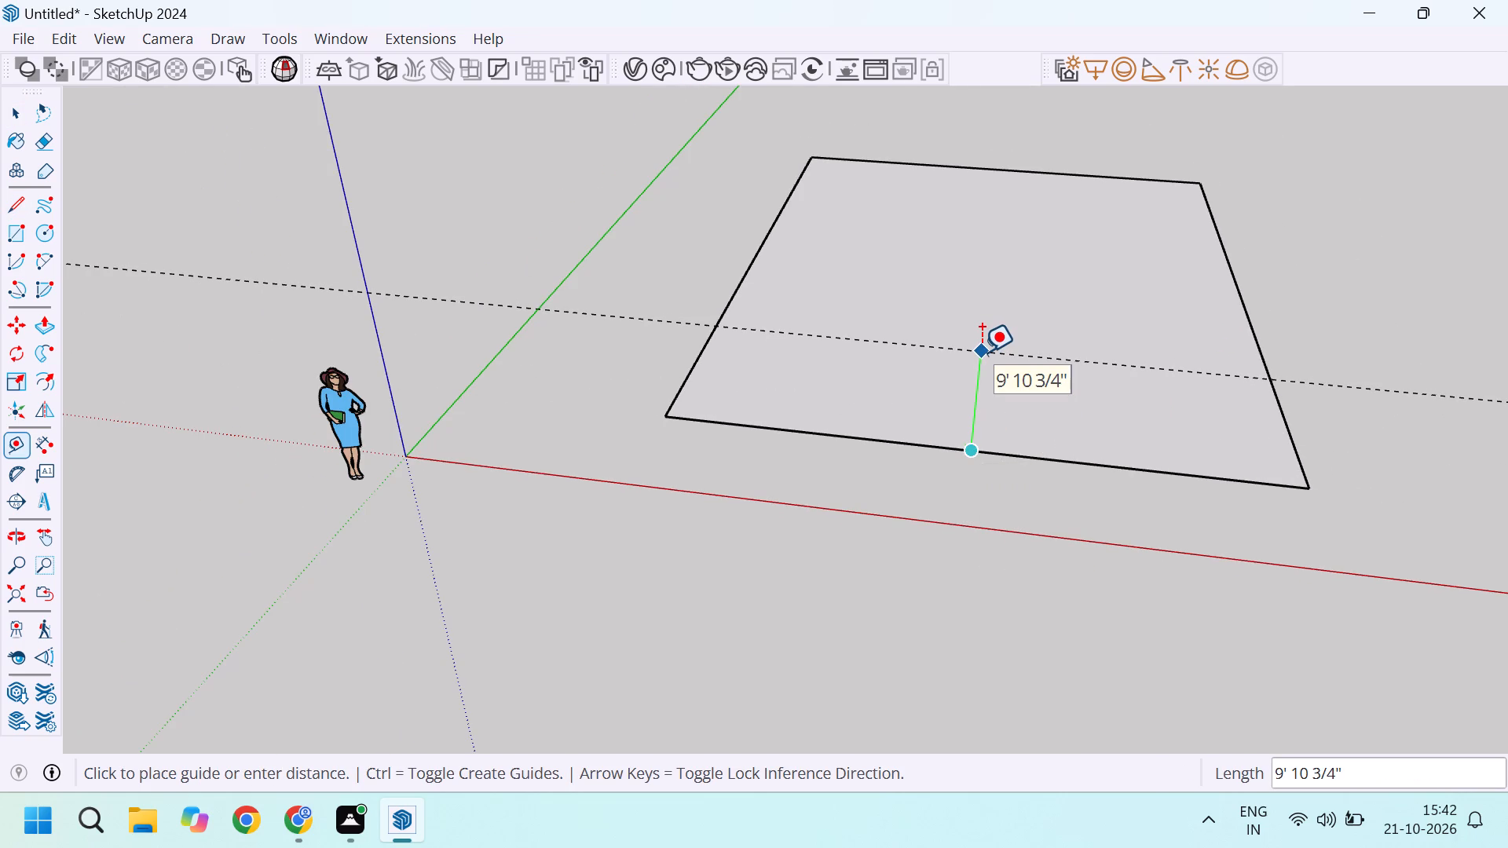
type("15'")
key("Return")
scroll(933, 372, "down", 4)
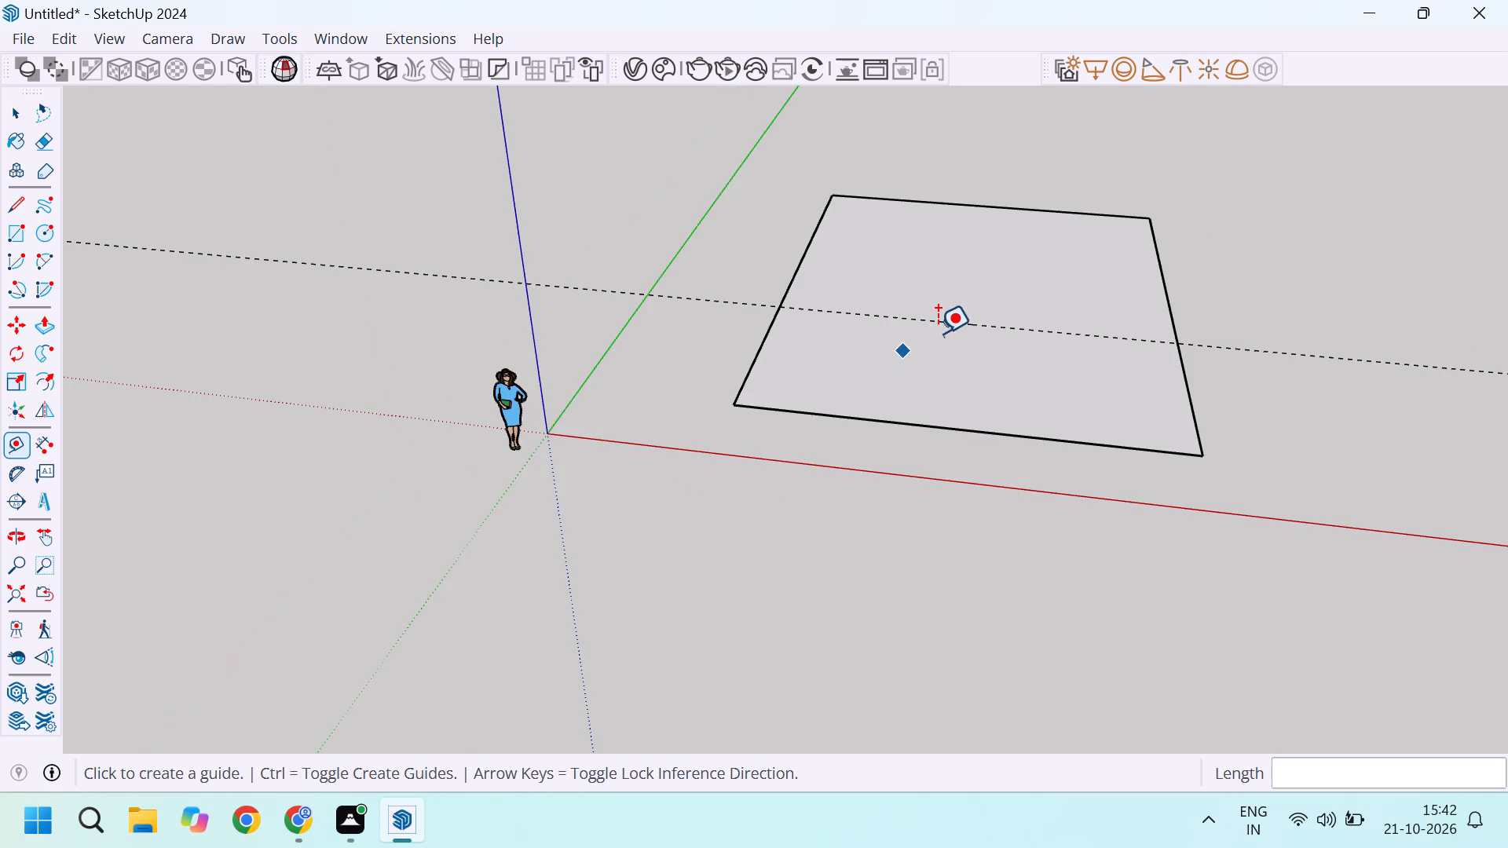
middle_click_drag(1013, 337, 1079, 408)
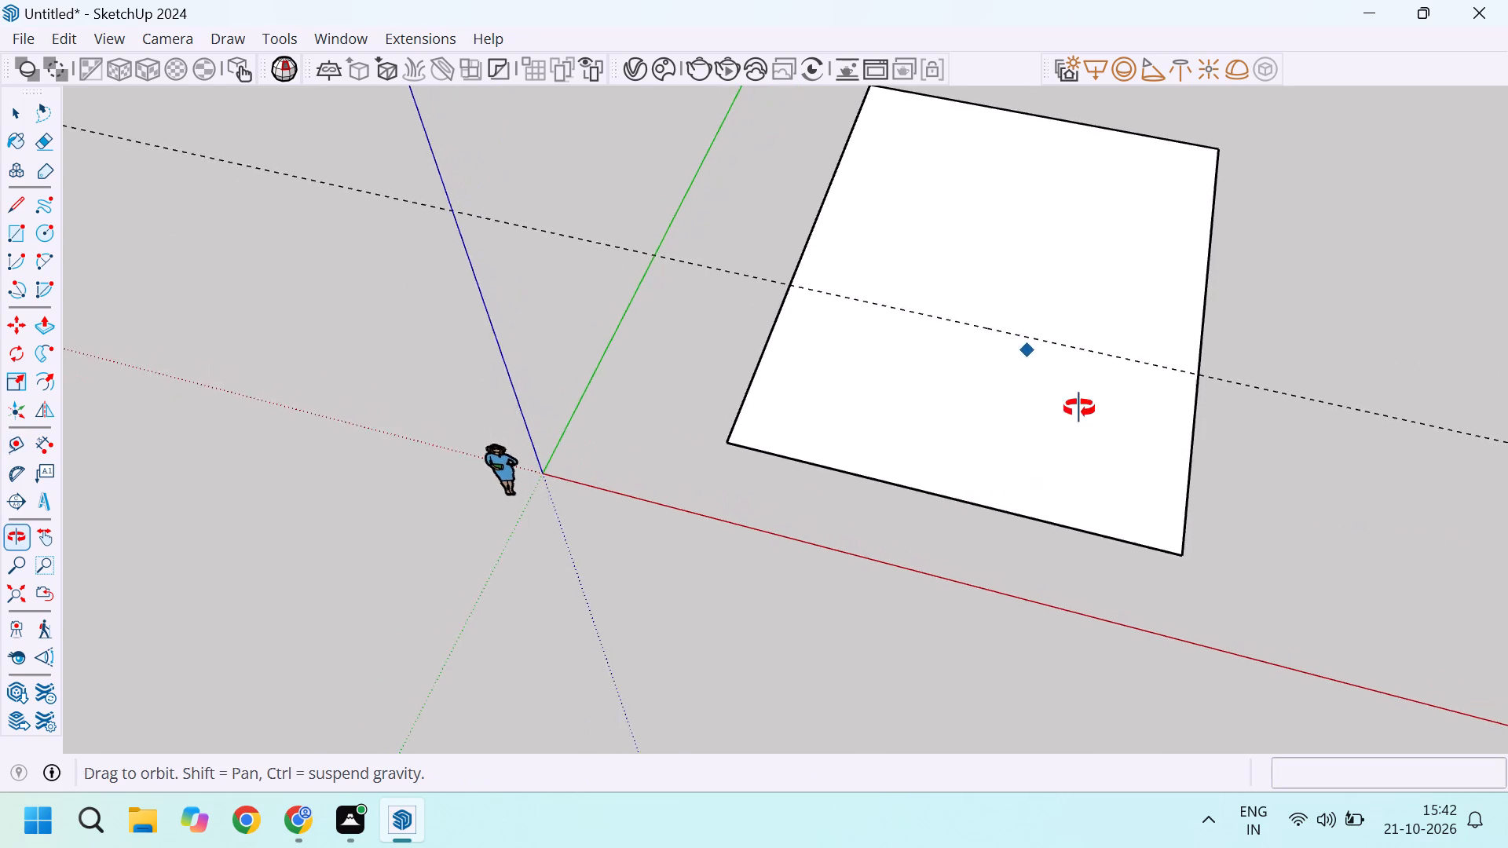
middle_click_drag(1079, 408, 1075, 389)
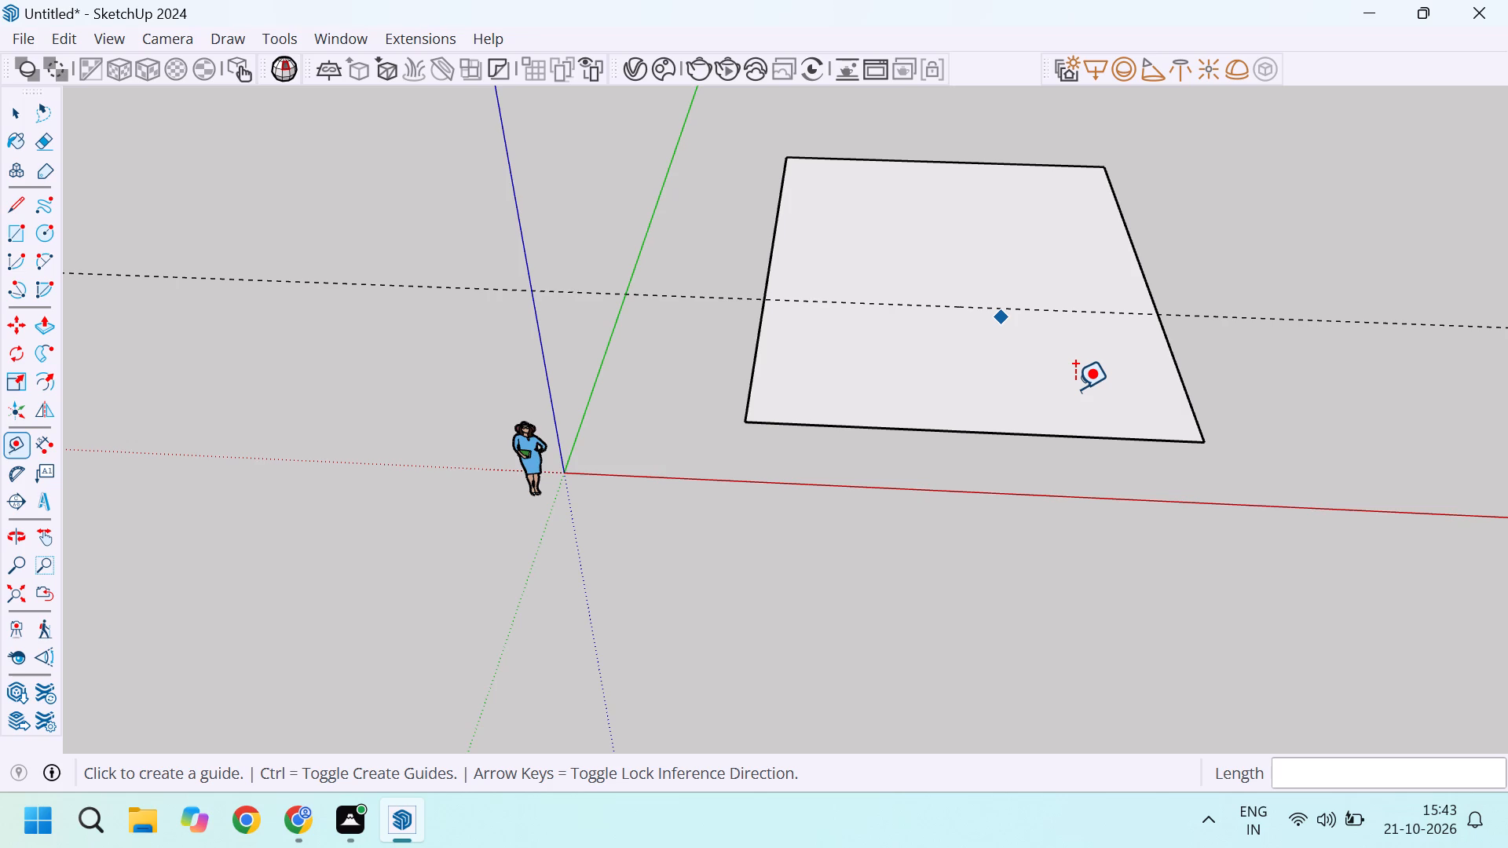
Measure the distance from the guide line back to the rectangle's edge nearest the red axis.
left_click(913, 305)
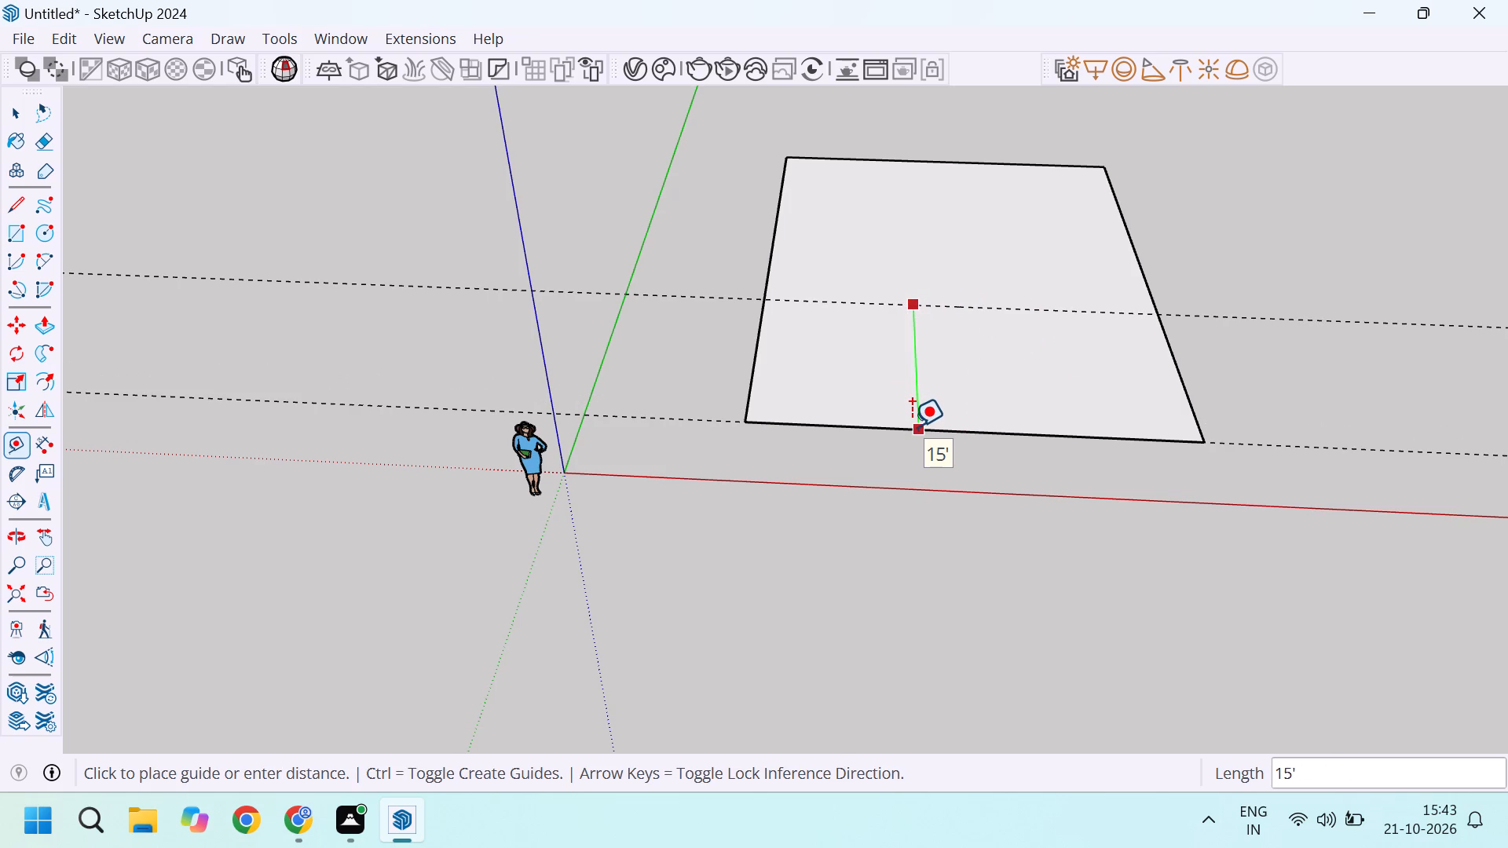
key("Escape")
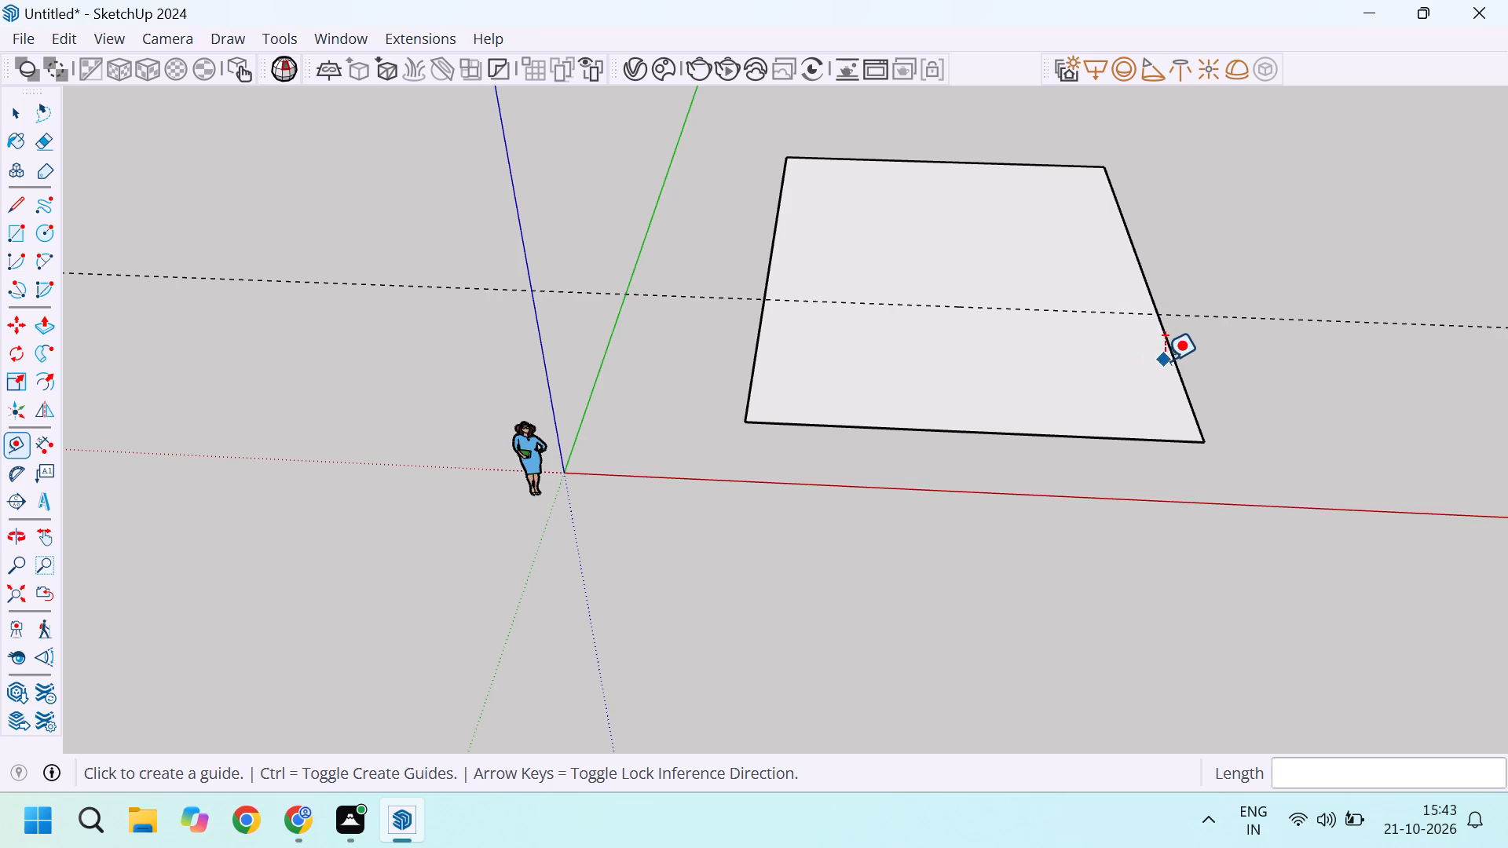
Place a guide line across the rectangle, offset 10' inward from the side edge farthest from the green axis.
left_click_drag(1169, 360, 1161, 365)
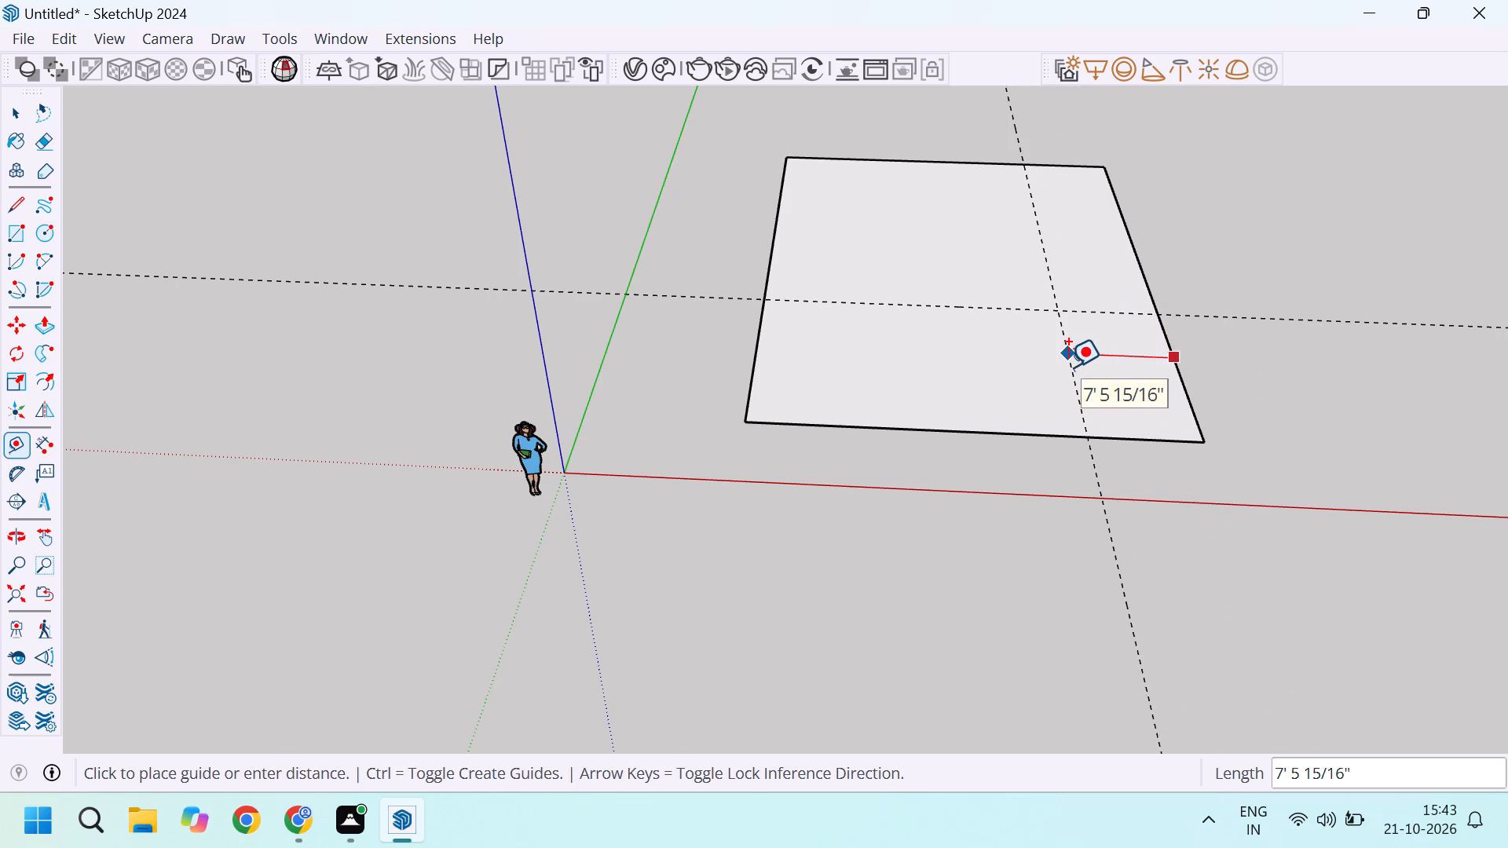
type("10")
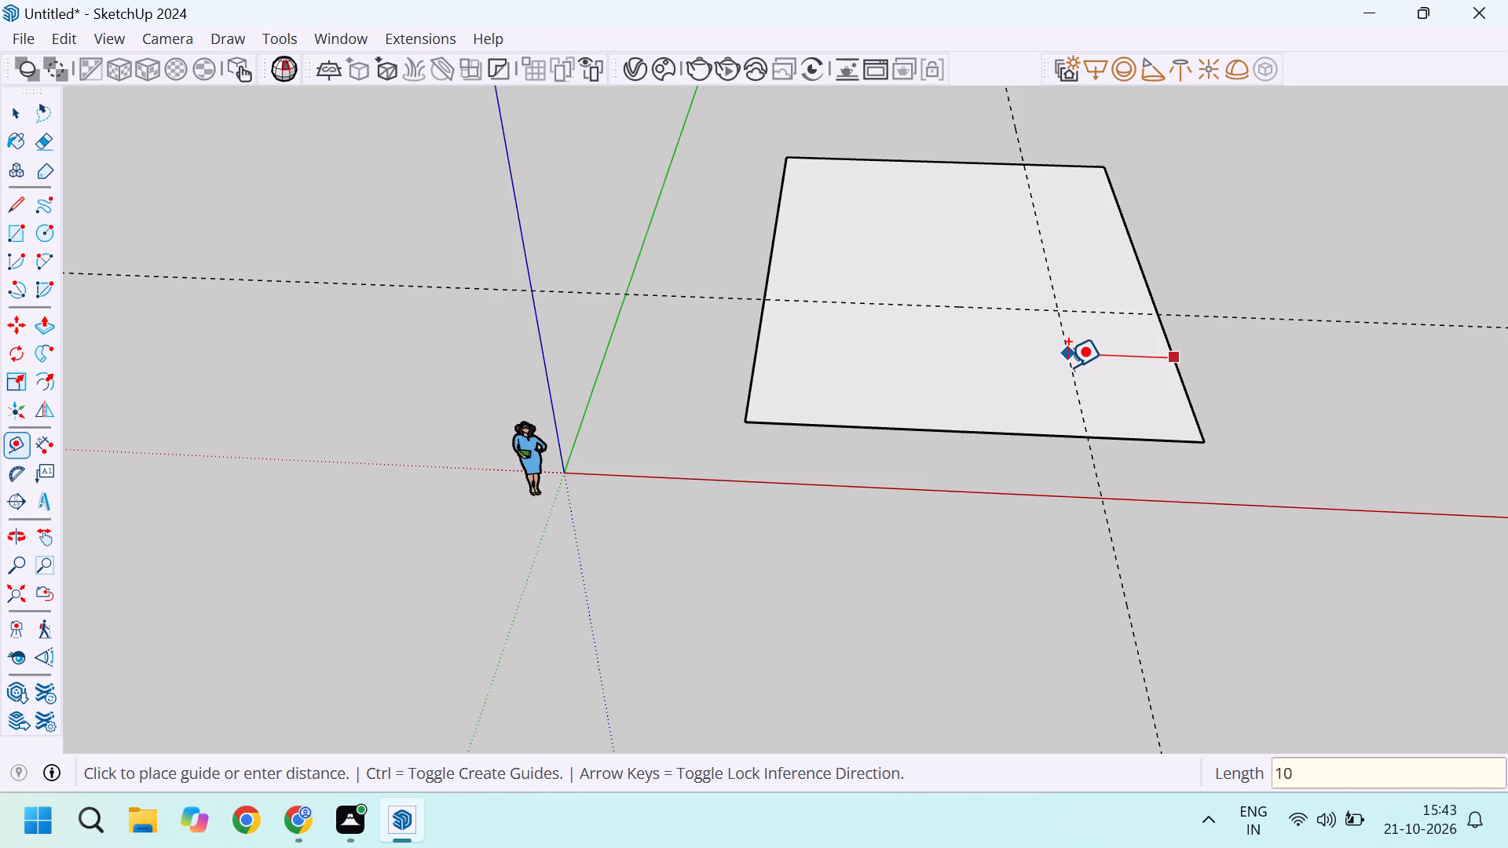
key("apostrophe")
key("Return")
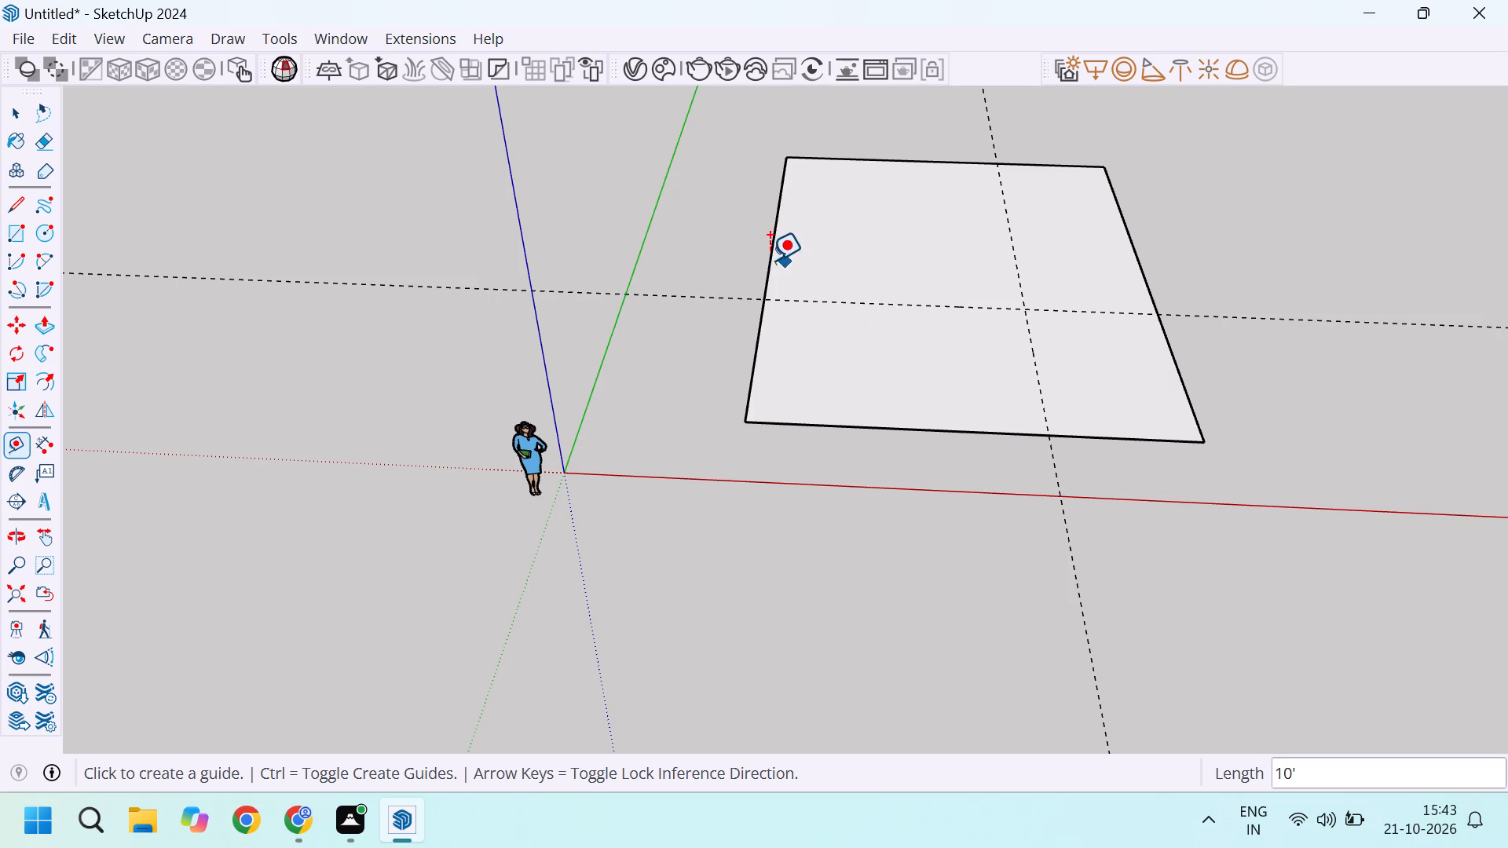
Examine the rectangle and its two crossing guide lines from different angles and distances.
scroll(767, 254, "up", 4)
middle_click_drag(957, 323, 869, 323)
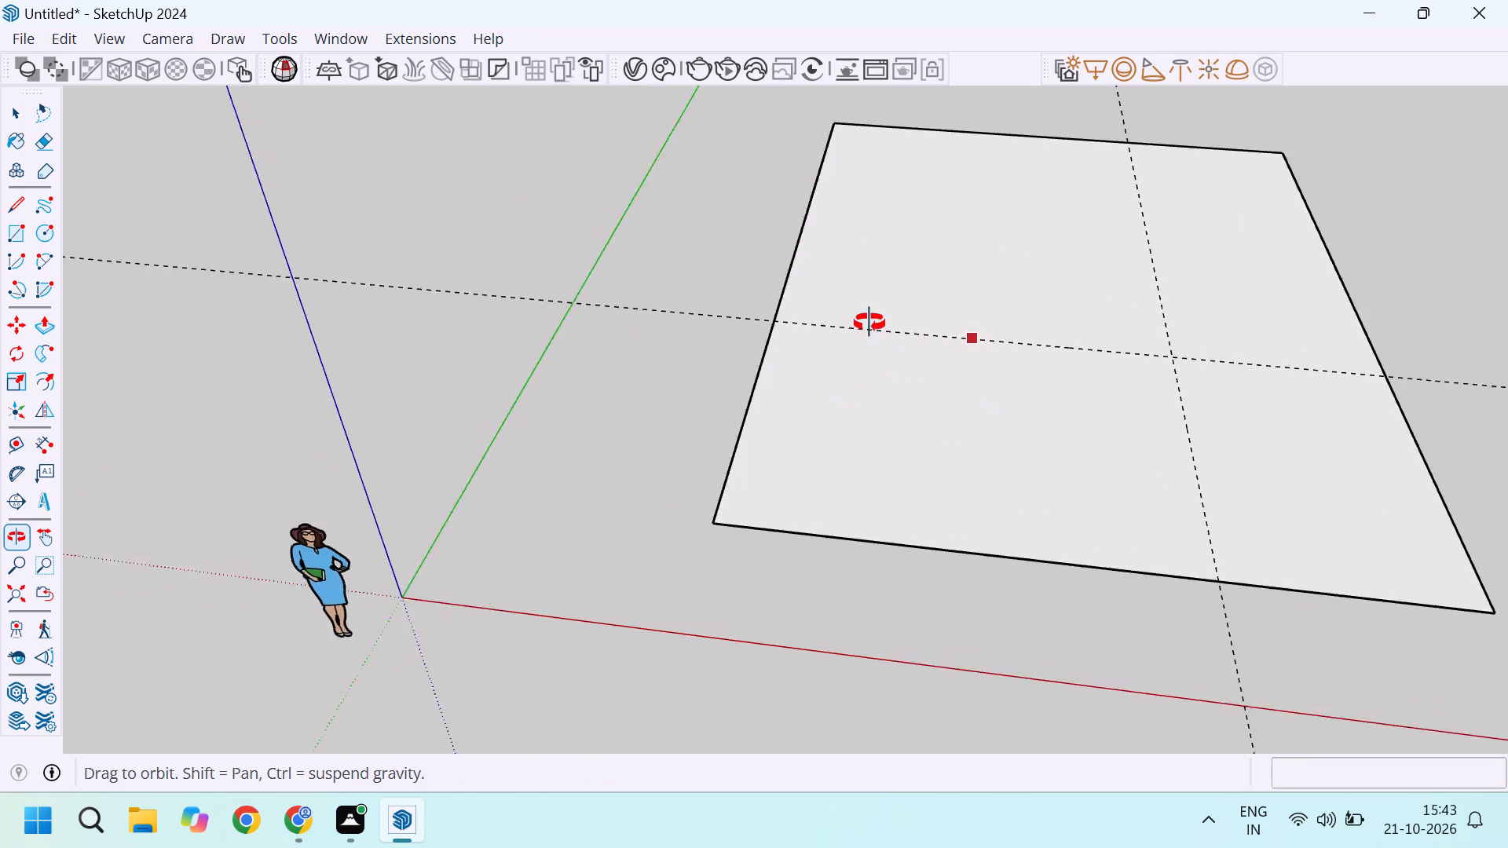
middle_click_drag(869, 323, 893, 277)
scroll(947, 331, "up", 3)
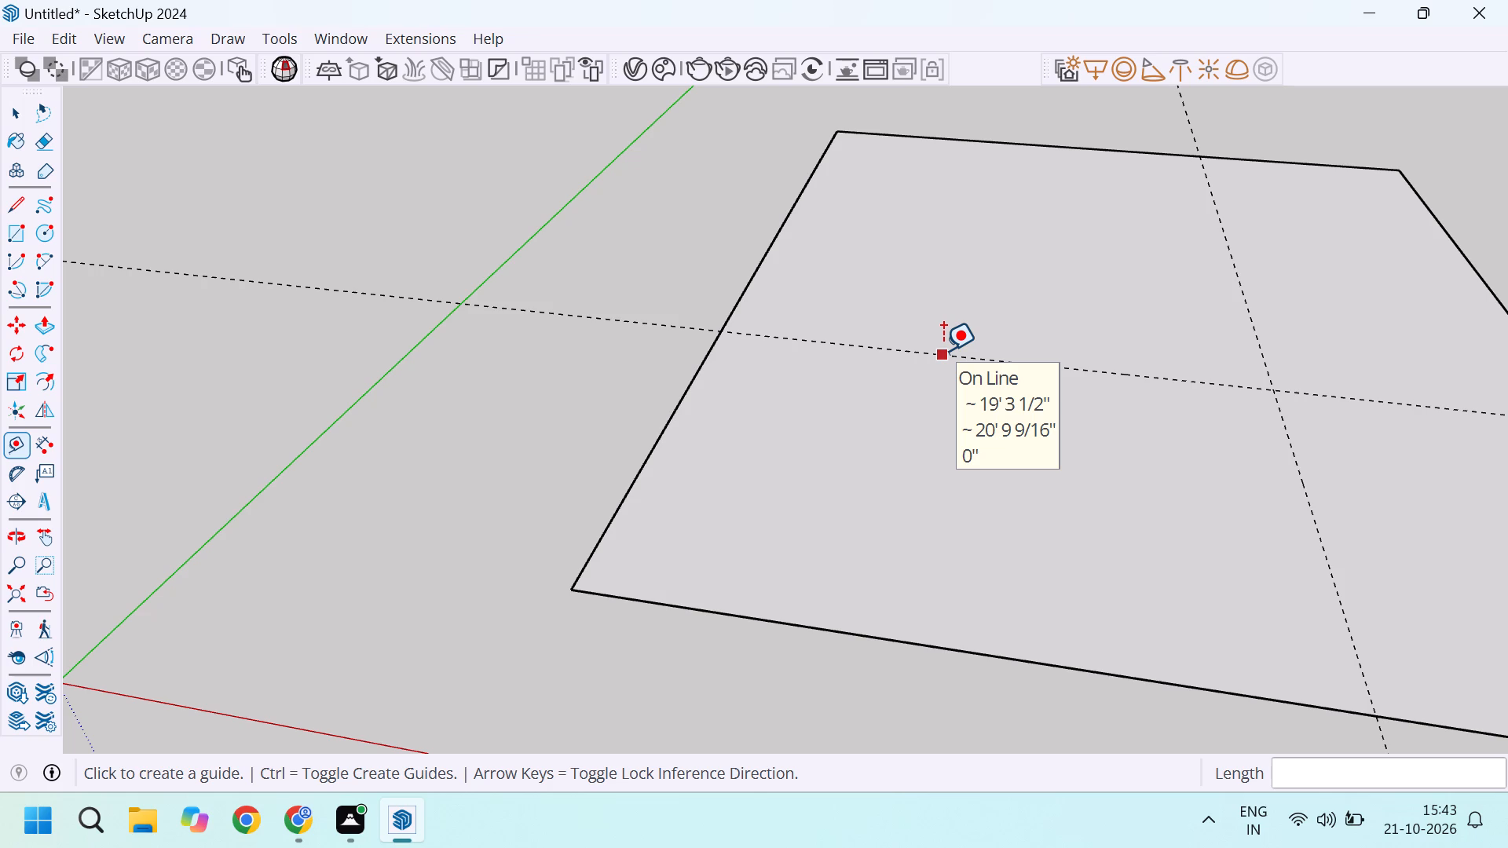
scroll(856, 298, "down", 4)
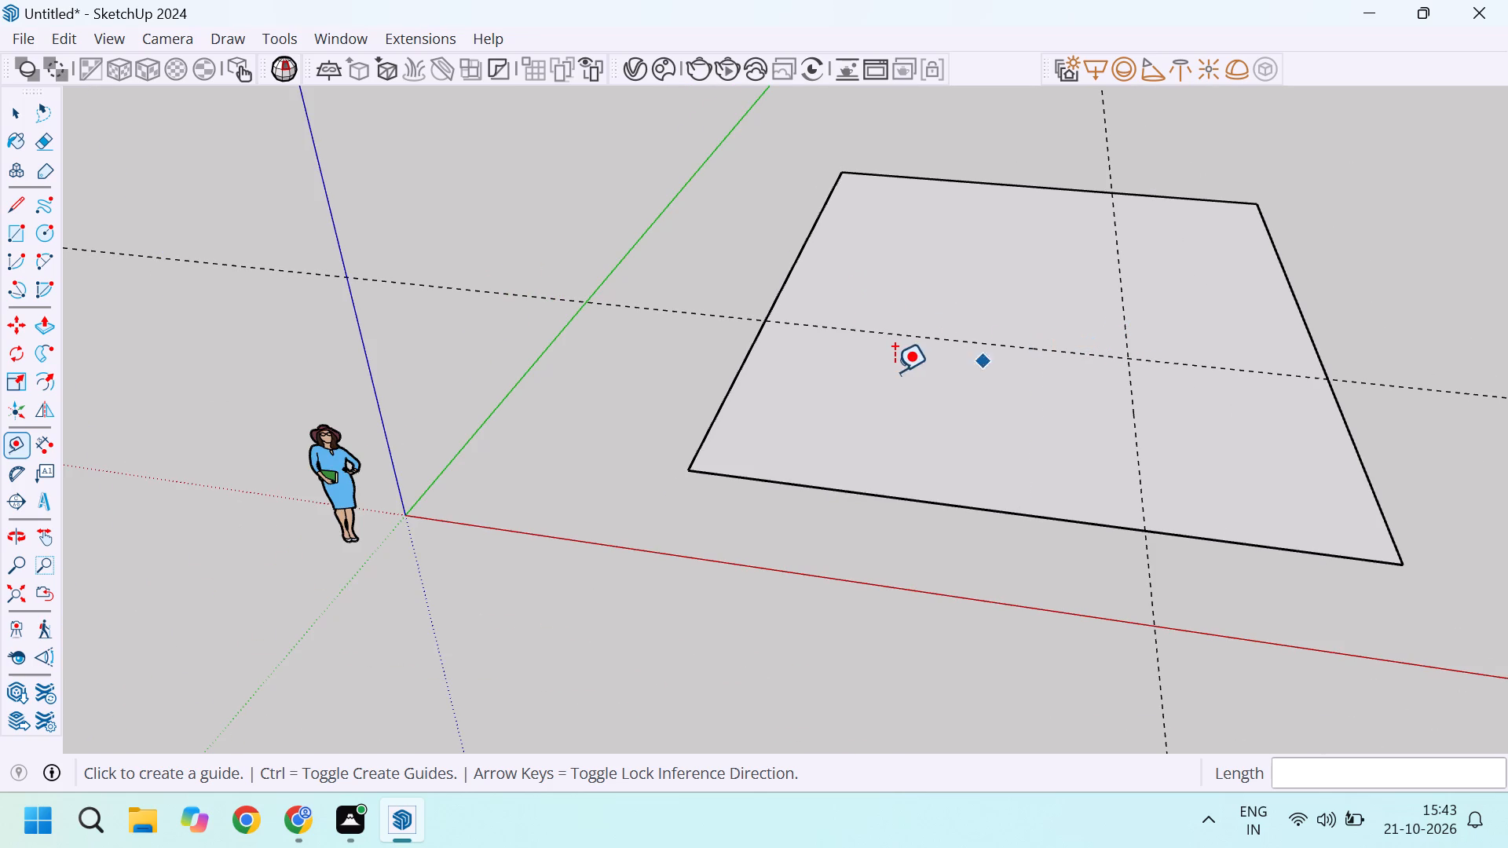
scroll(928, 372, "down", 2)
scroll(1188, 371, "up", 3)
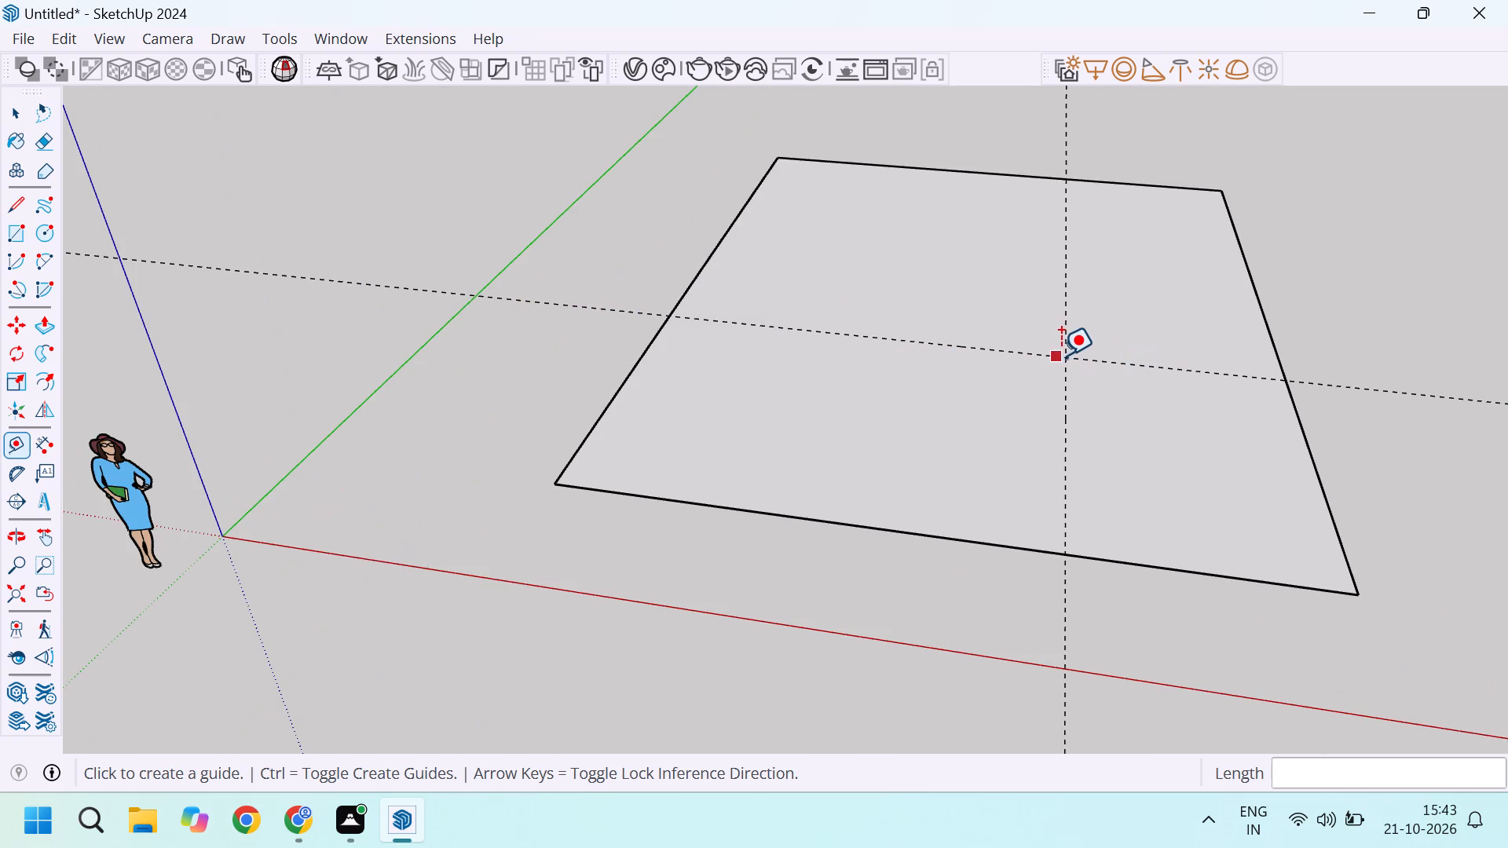
left_click(1063, 355)
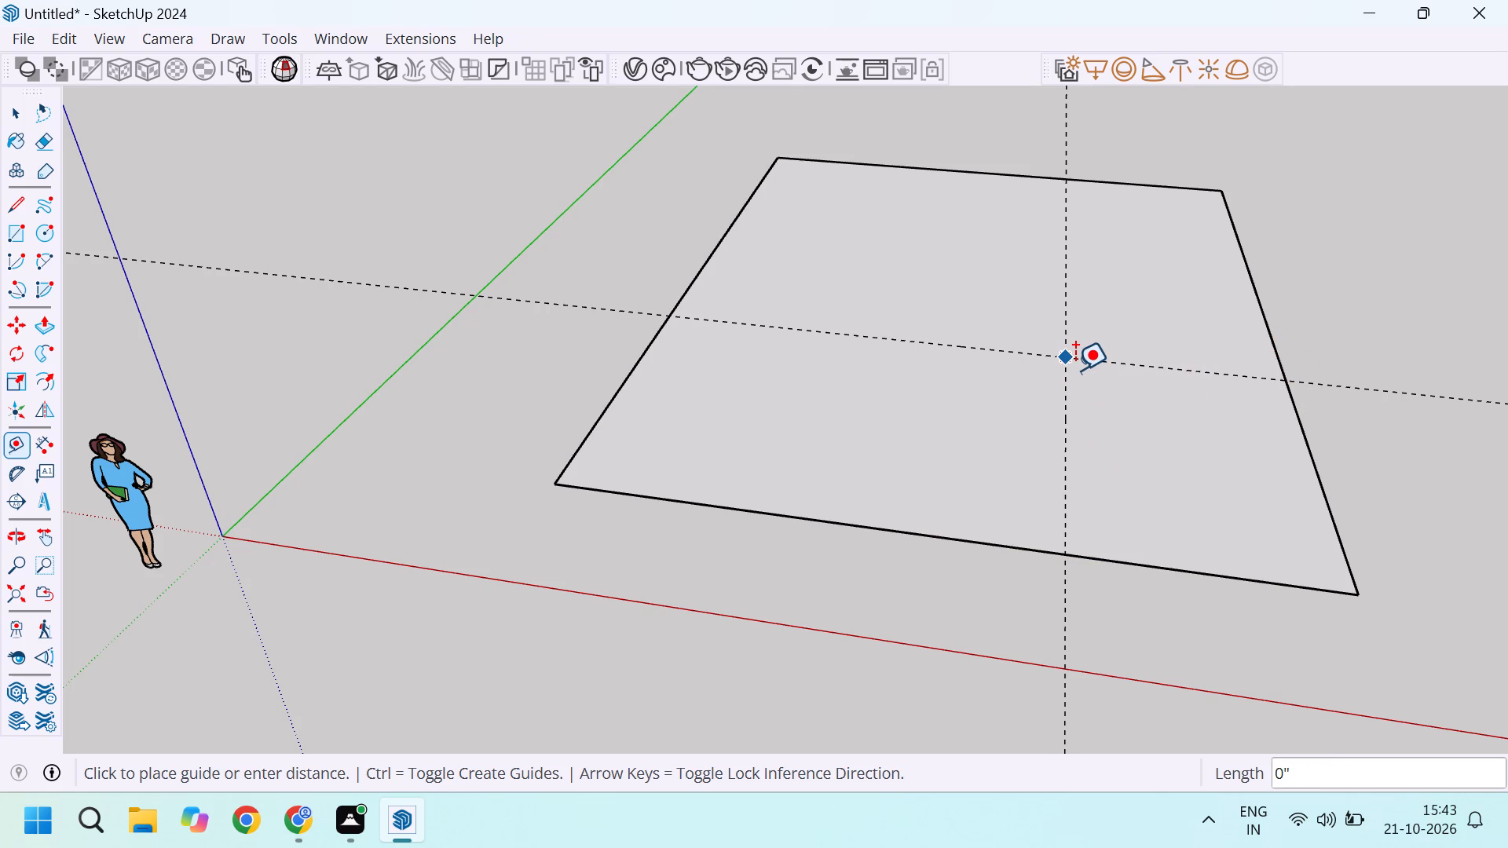
key("Escape")
scroll(740, 448, "down", 2)
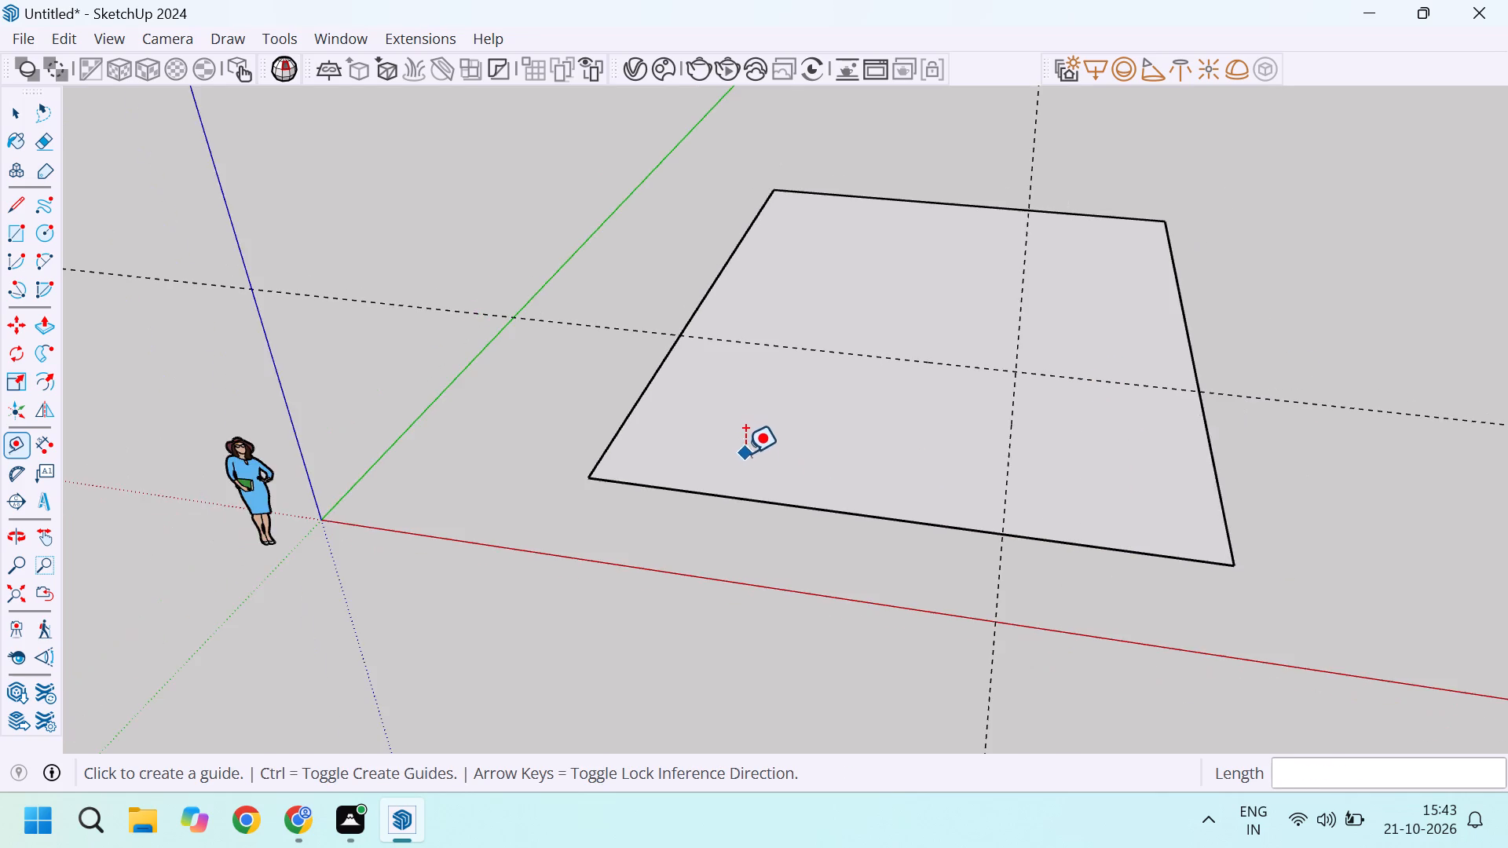
scroll(739, 454, "down", 3)
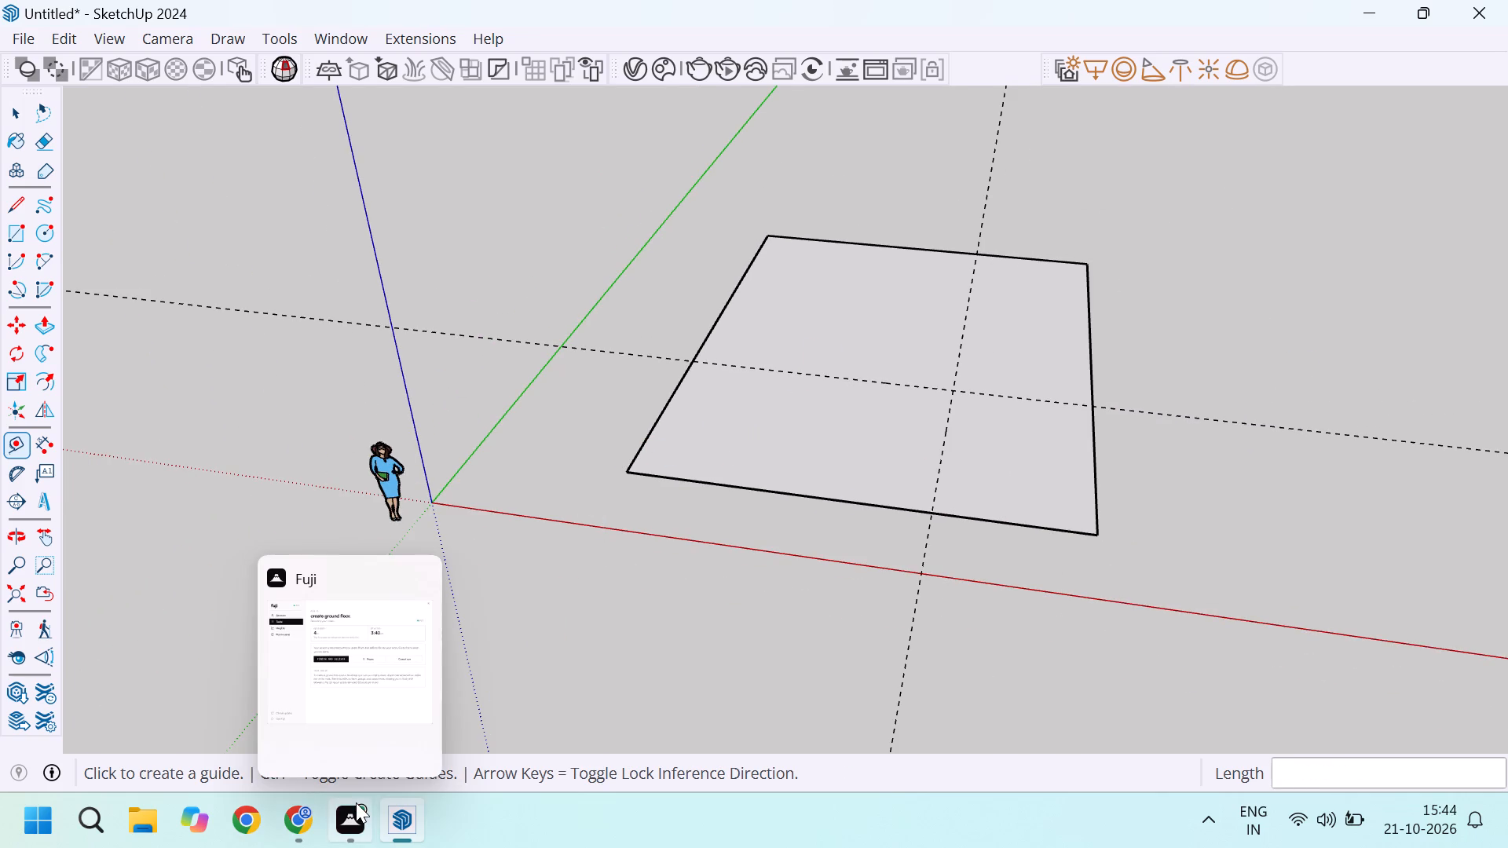
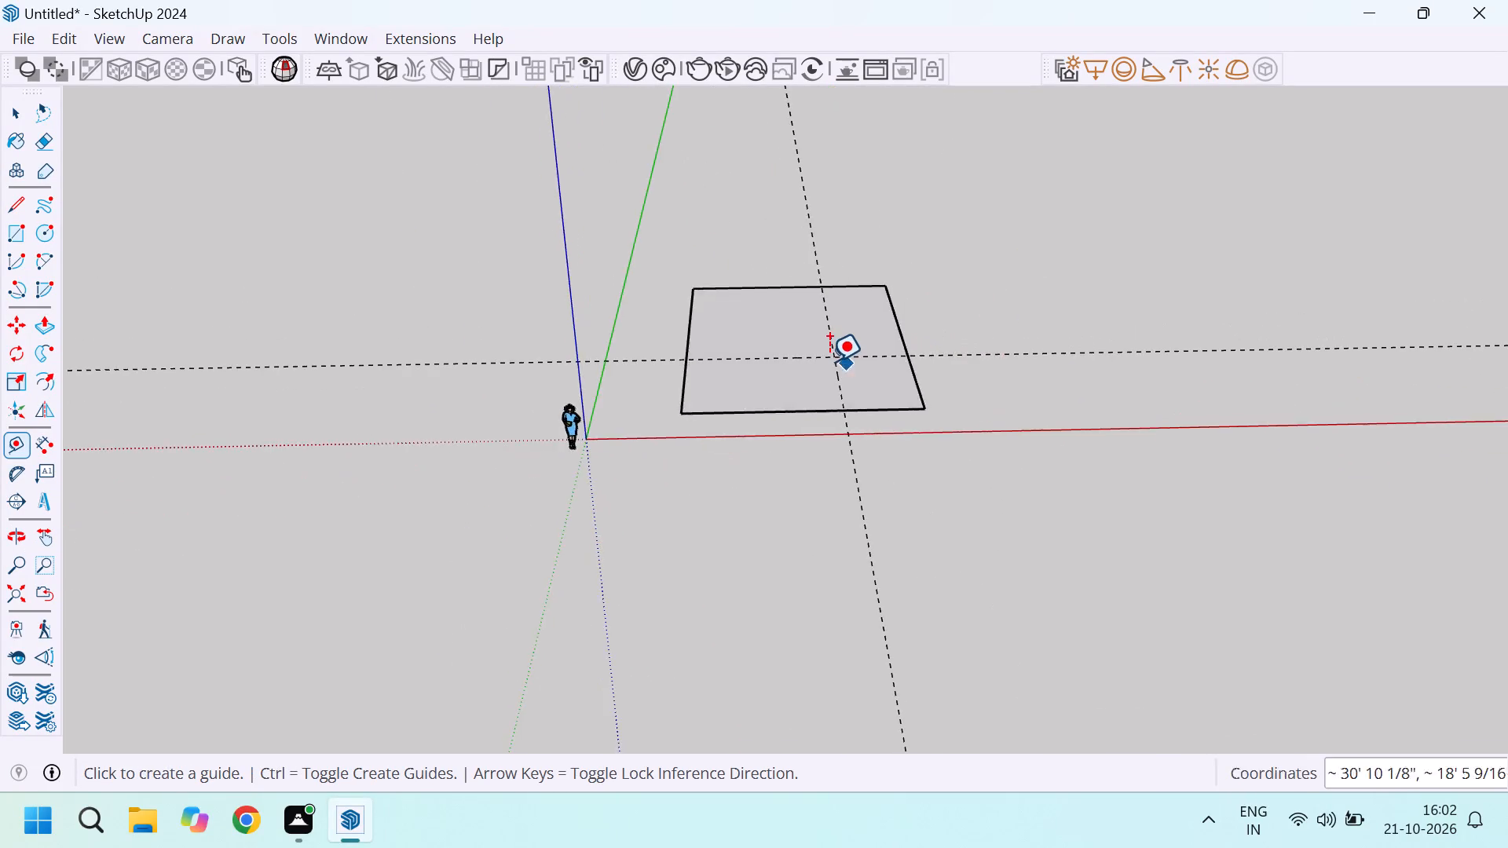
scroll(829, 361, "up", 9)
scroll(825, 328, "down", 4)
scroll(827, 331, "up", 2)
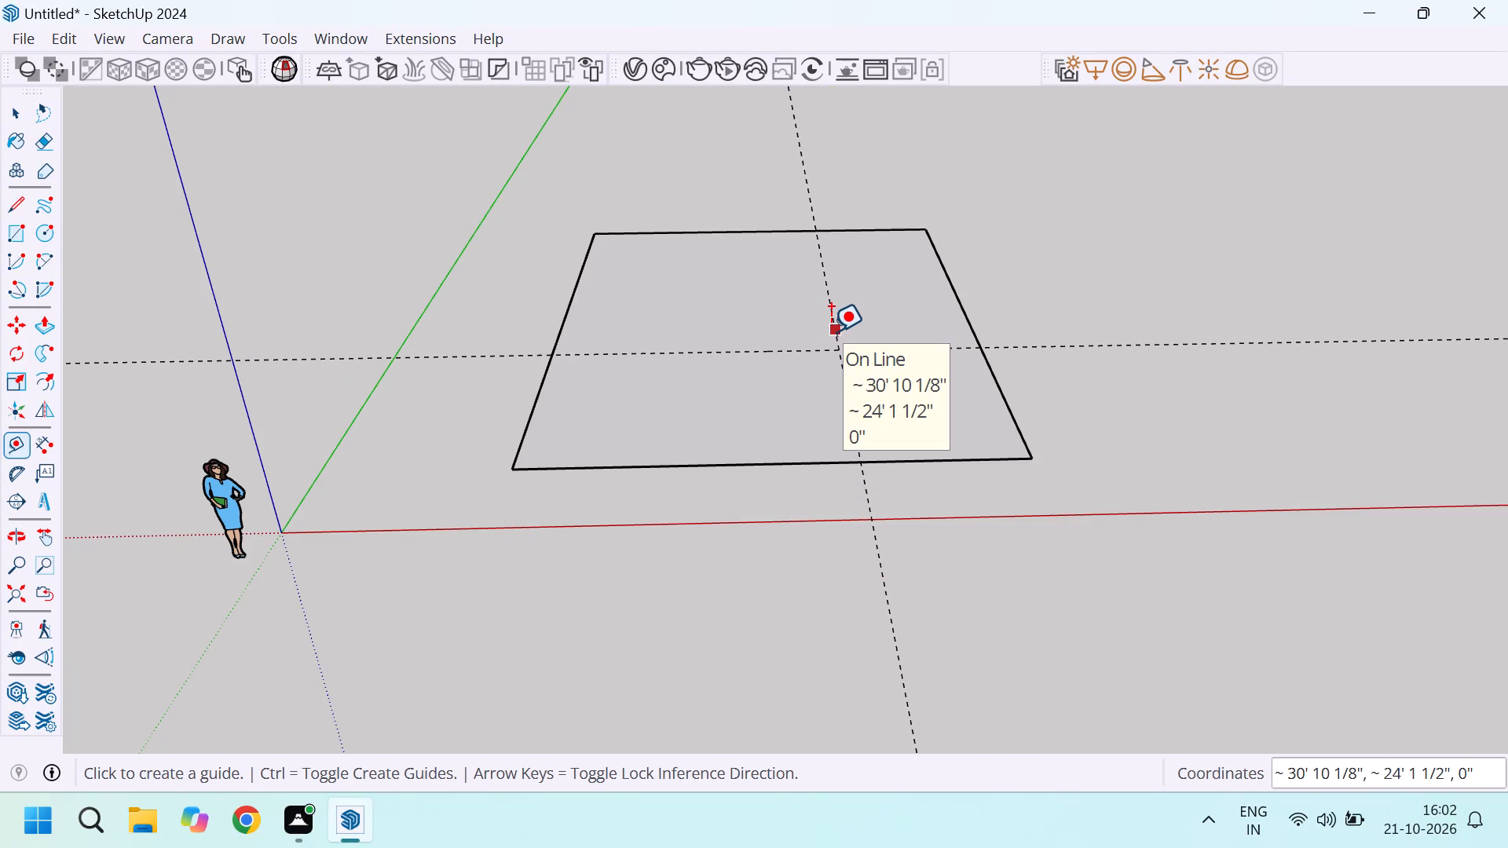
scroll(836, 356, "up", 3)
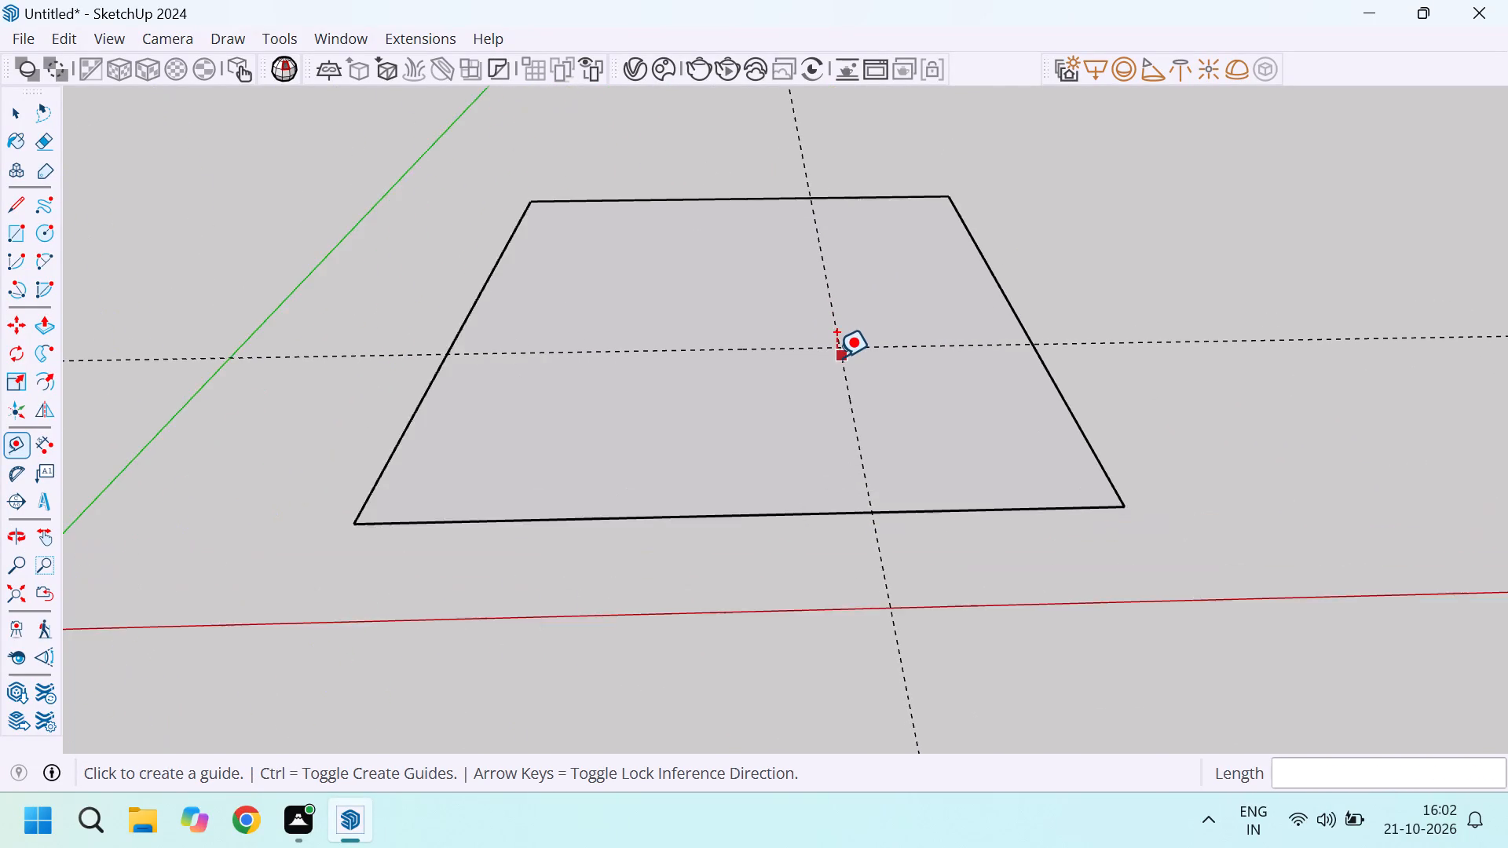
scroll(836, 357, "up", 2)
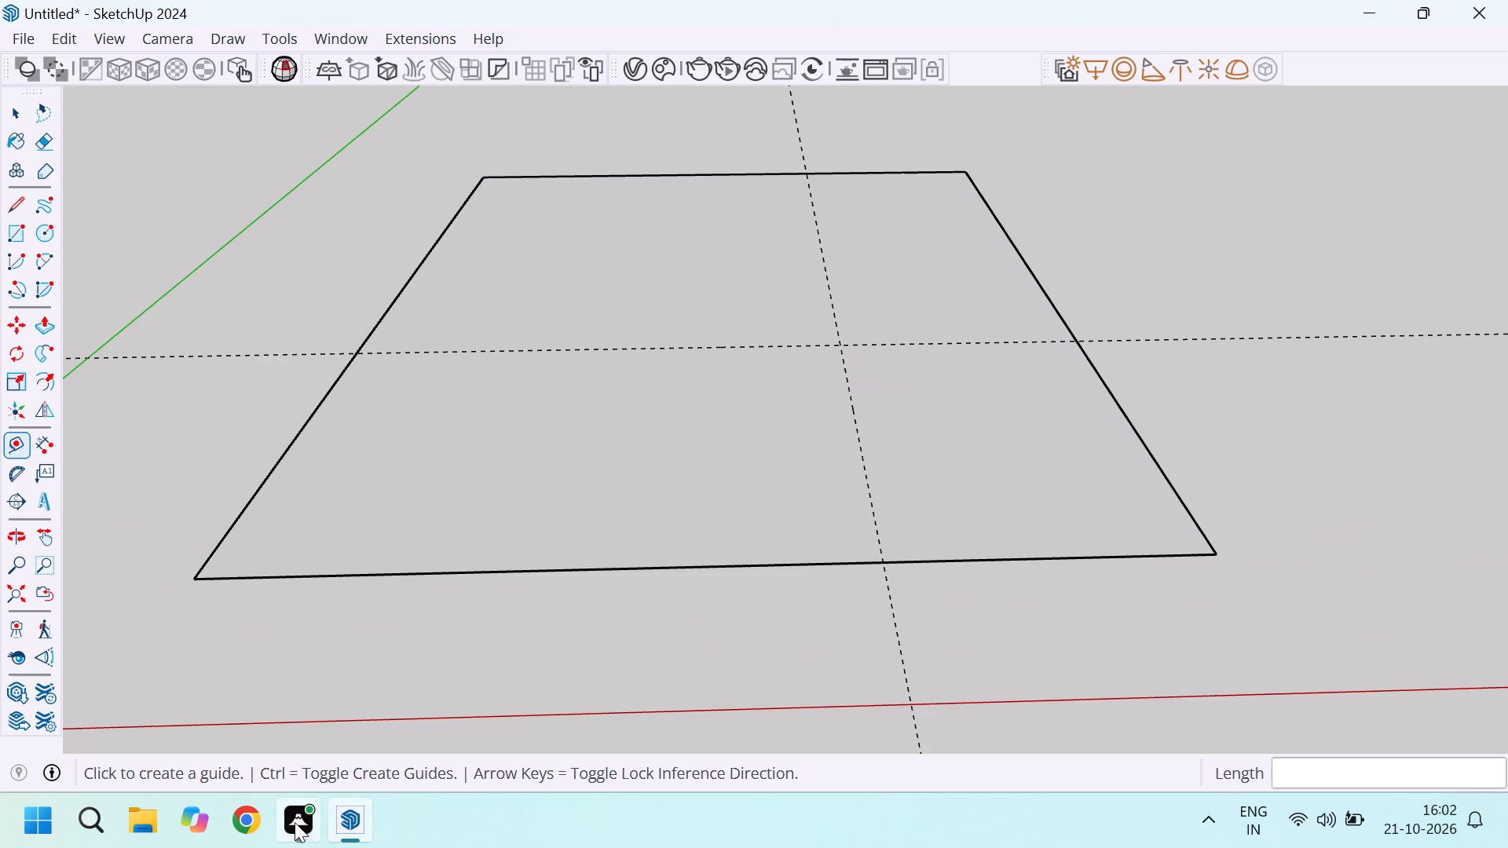
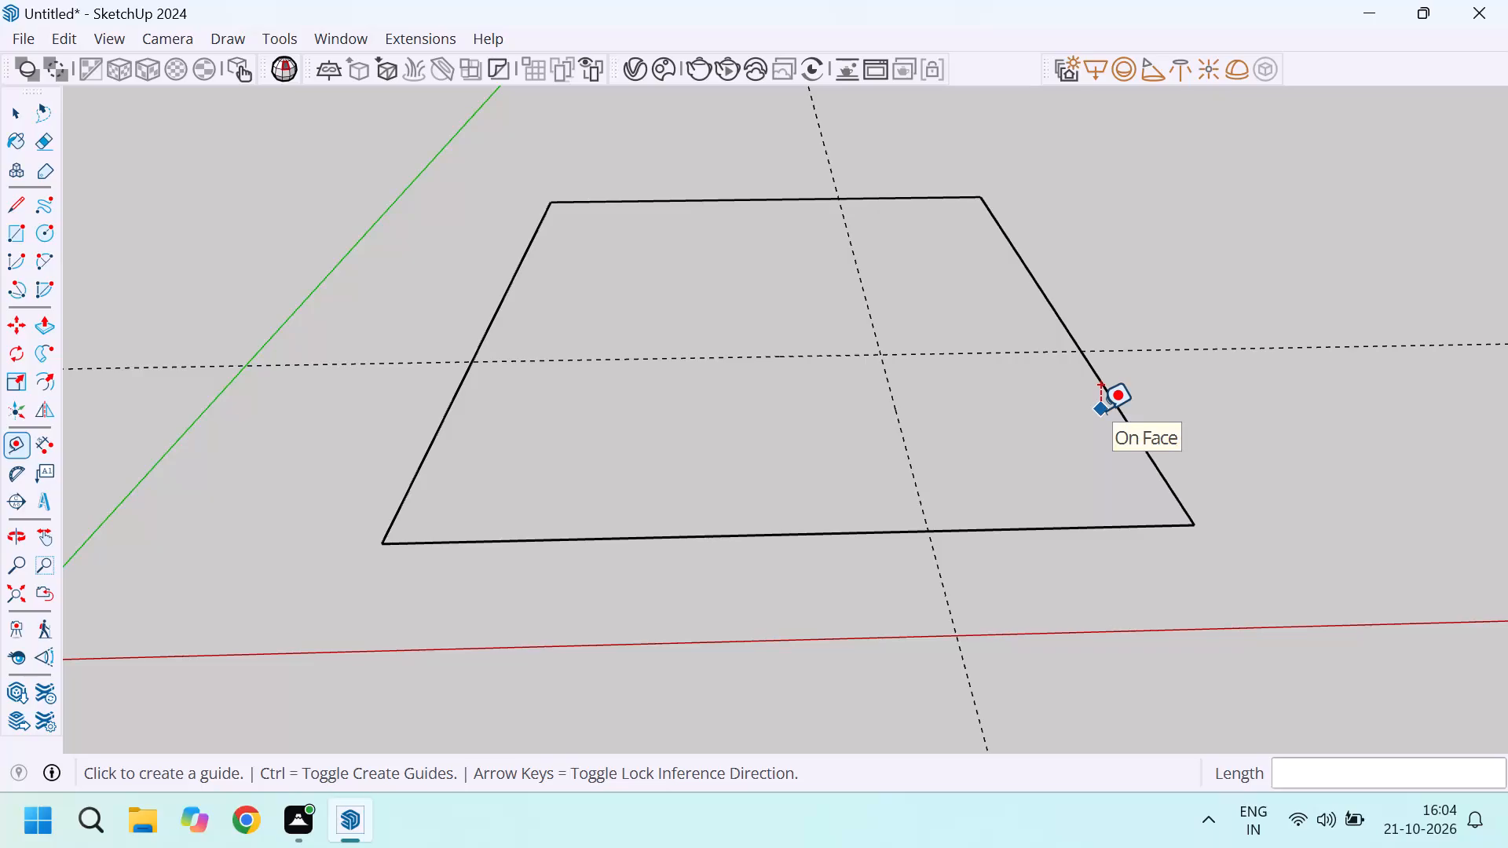
Measure the distance from the base's front-right corner to the existing front-to-back guide along the front edge.
left_click(1199, 523)
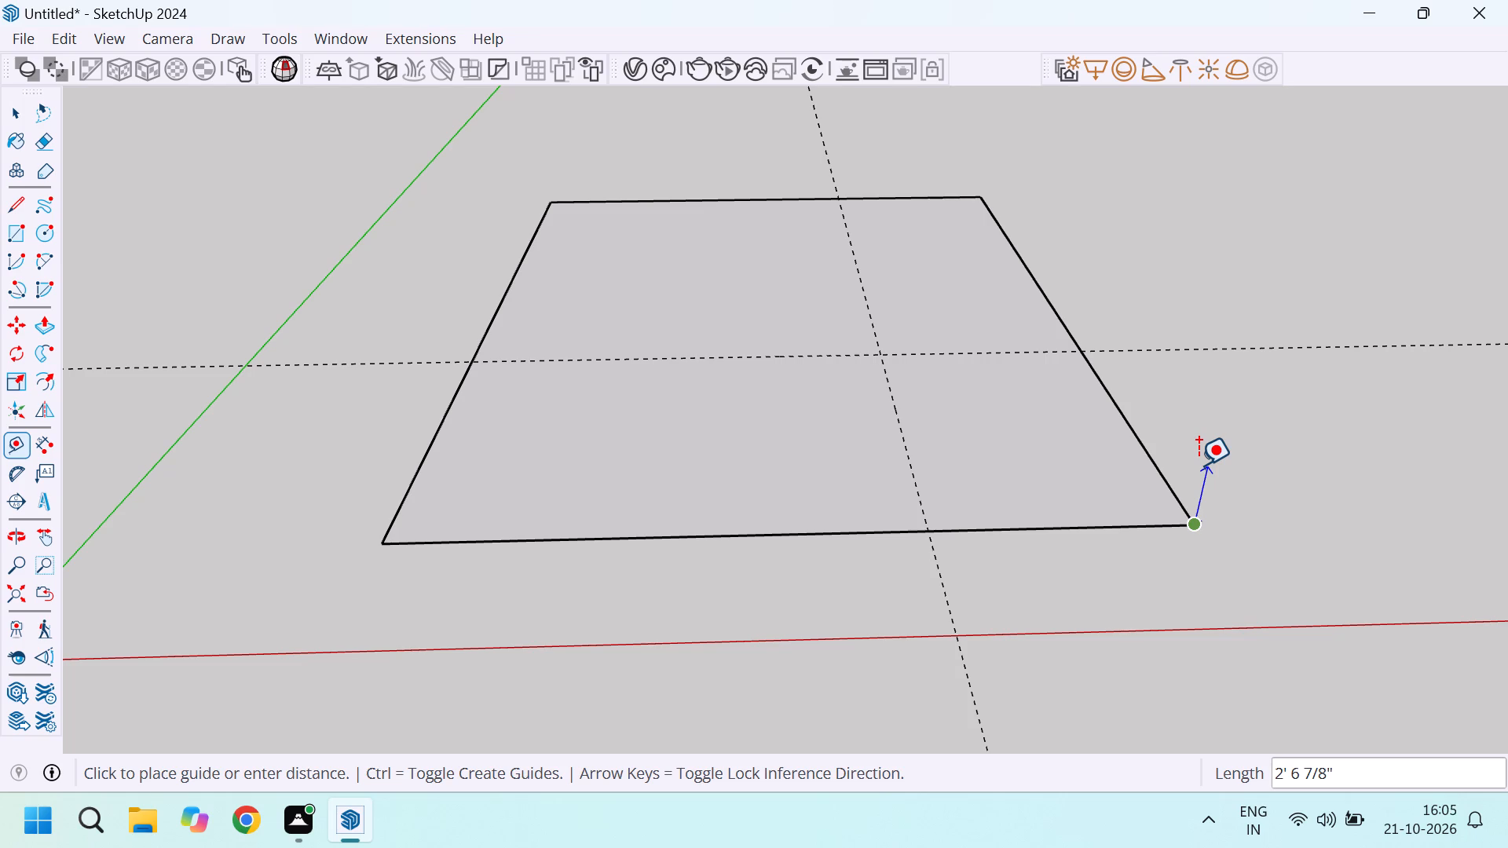
scroll(971, 371, "up", 2)
scroll(937, 385, "down", 2)
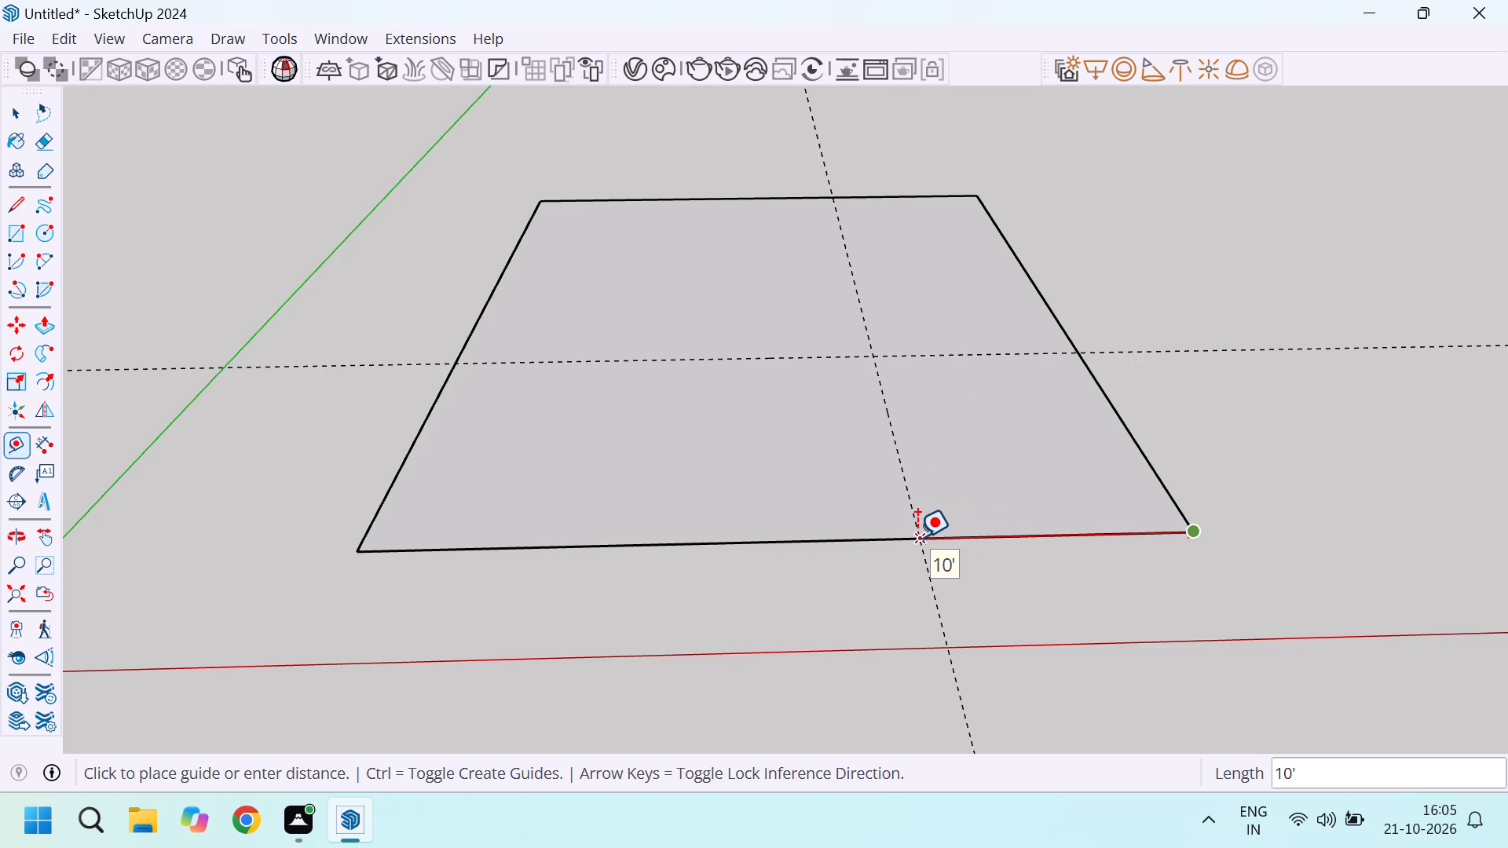
key("Escape")
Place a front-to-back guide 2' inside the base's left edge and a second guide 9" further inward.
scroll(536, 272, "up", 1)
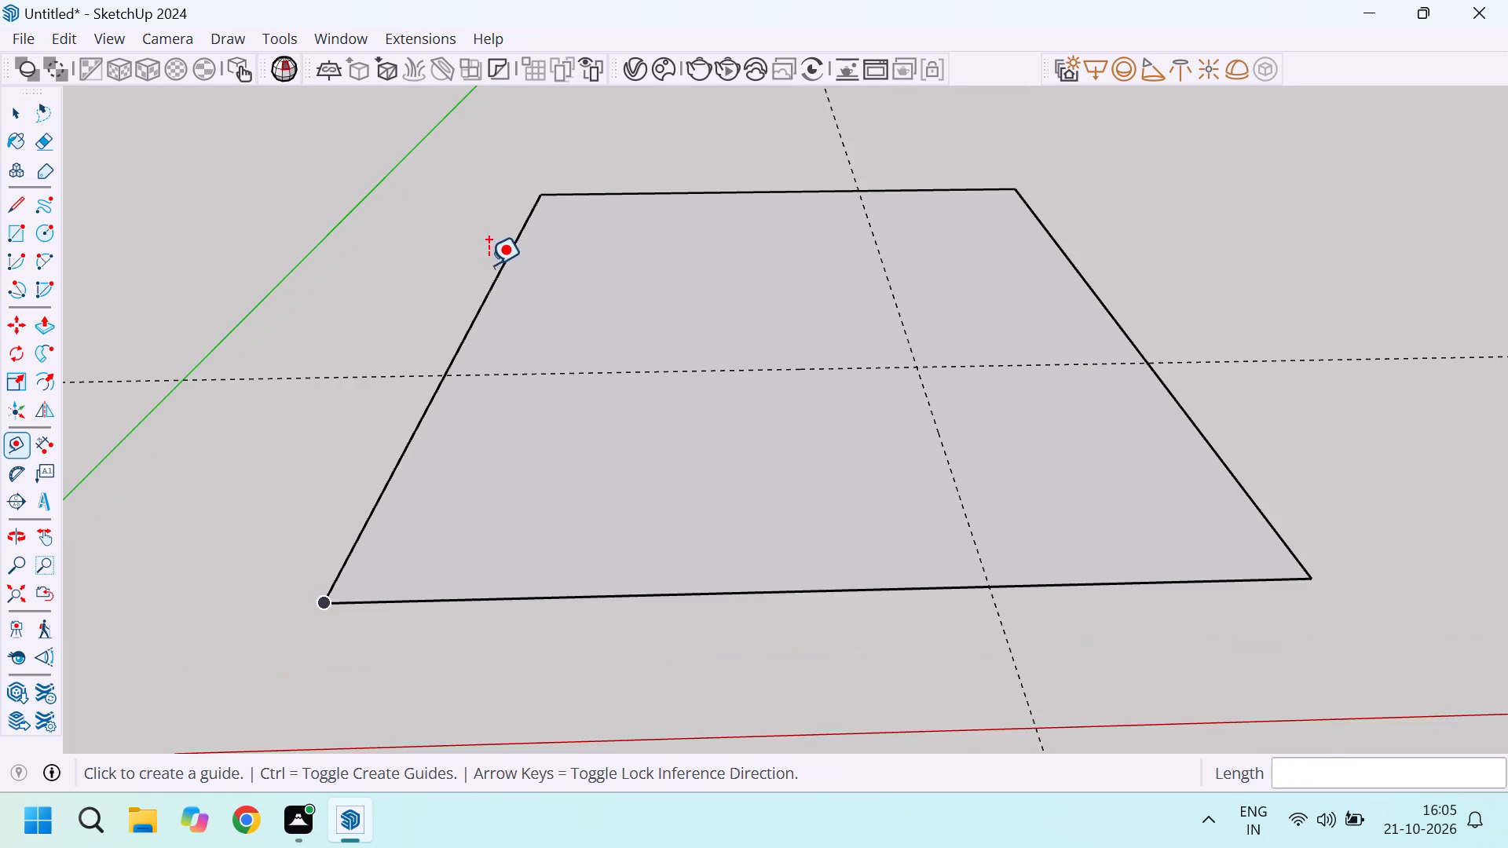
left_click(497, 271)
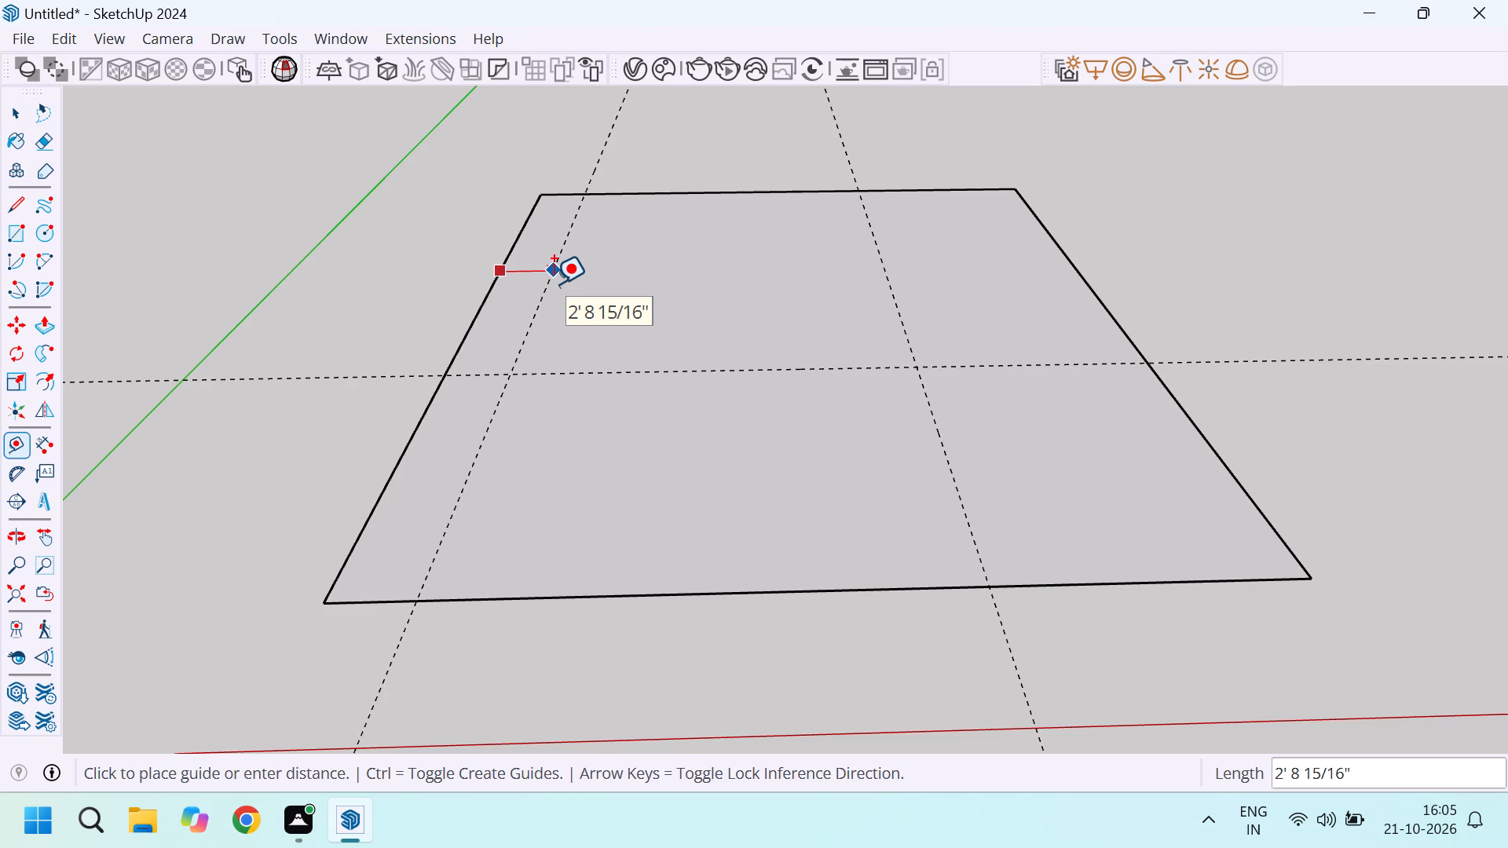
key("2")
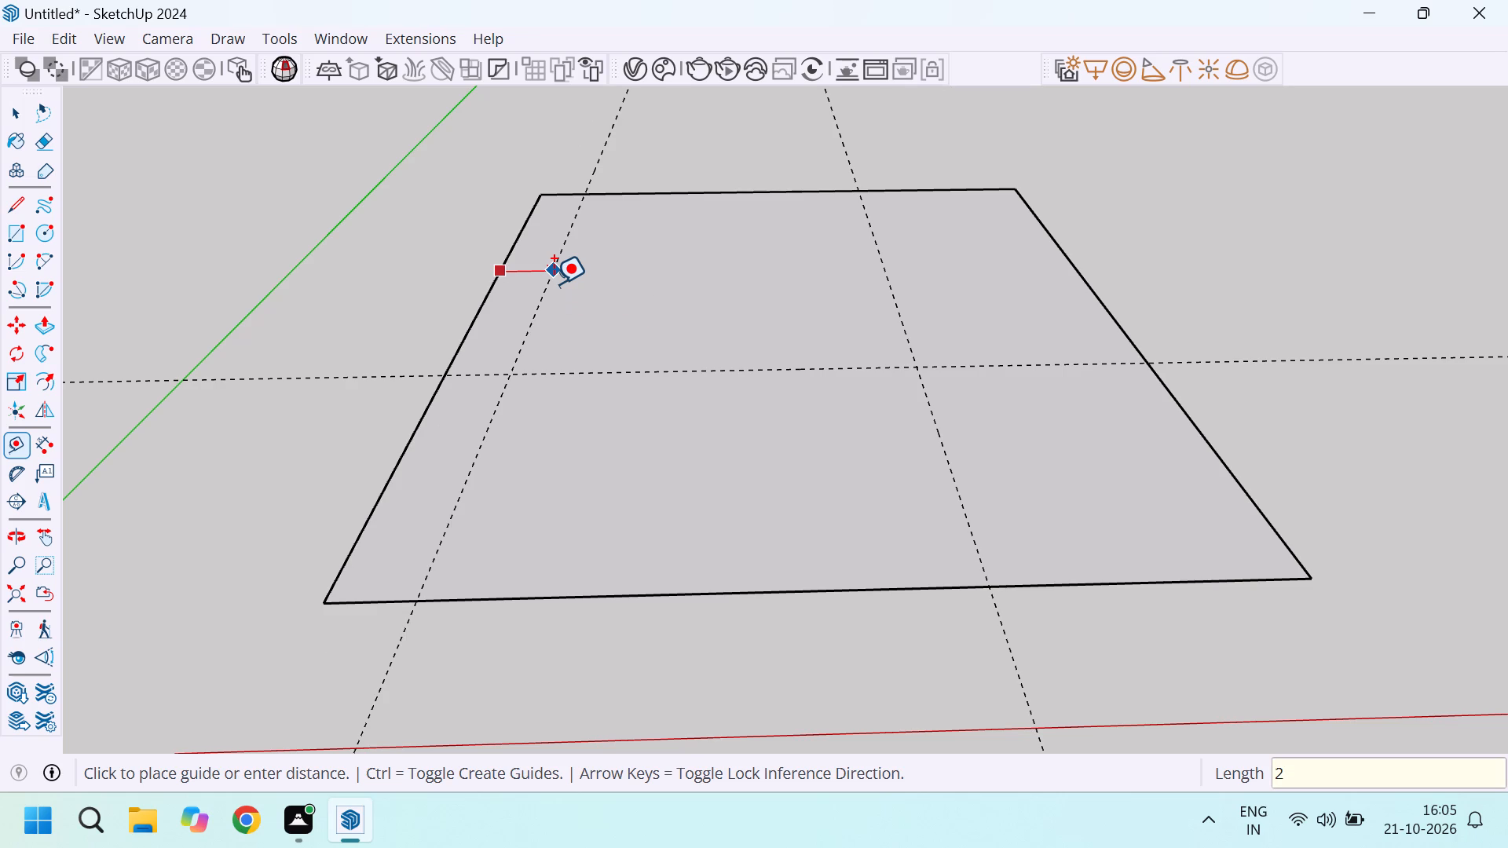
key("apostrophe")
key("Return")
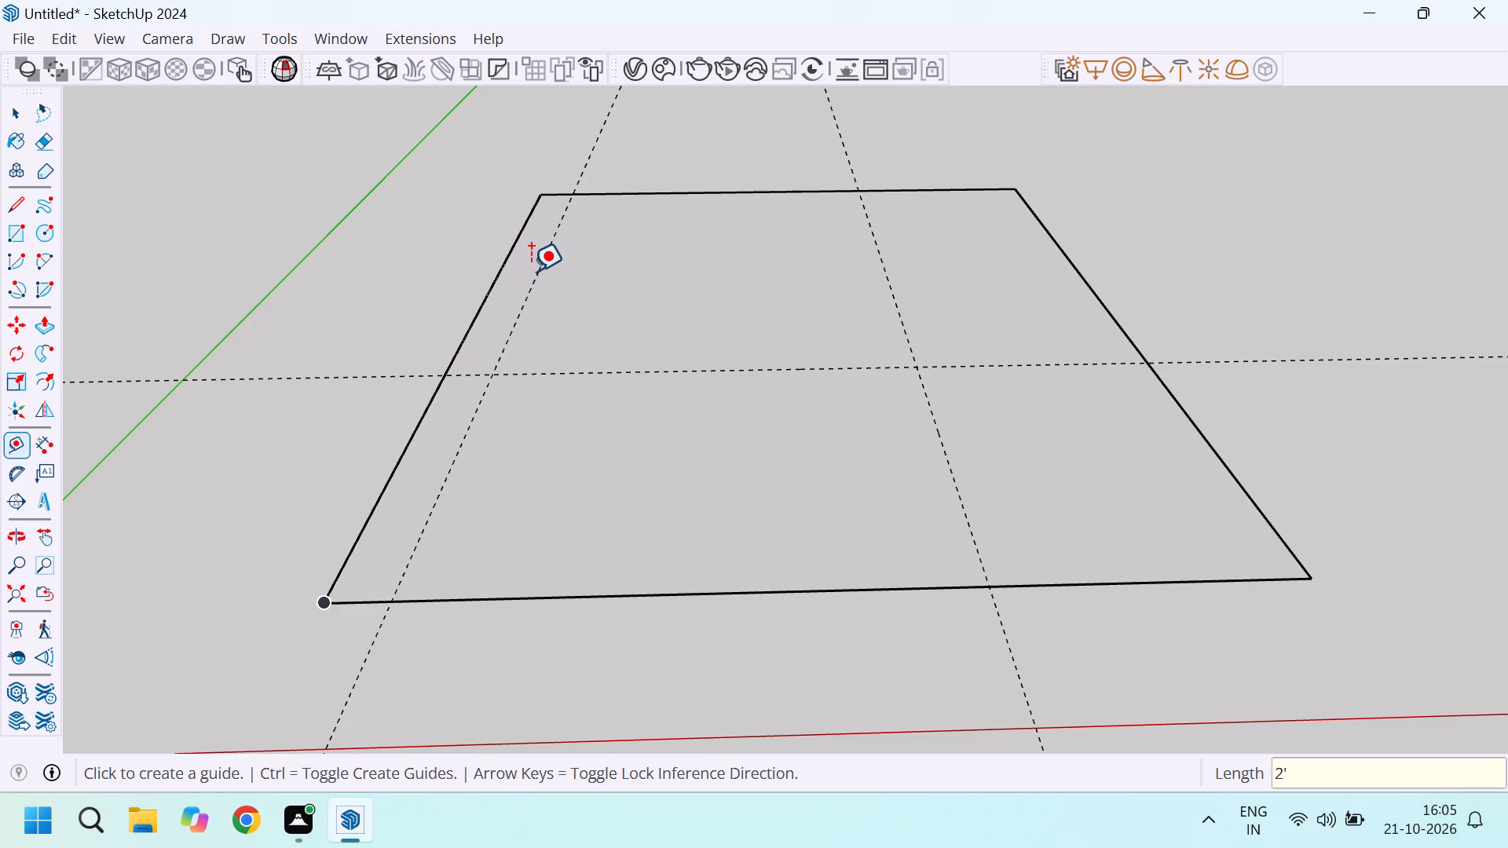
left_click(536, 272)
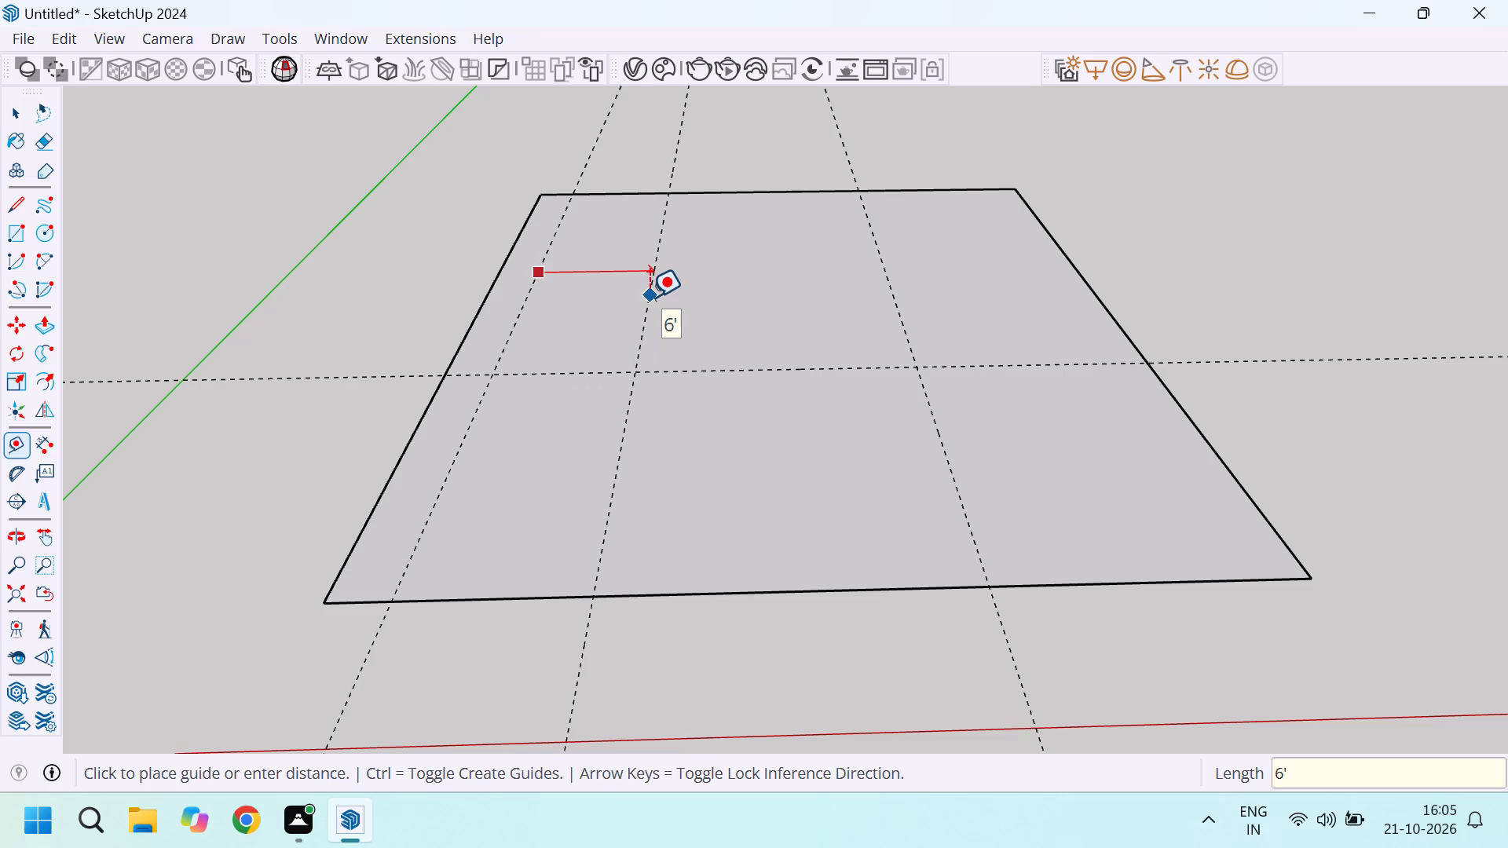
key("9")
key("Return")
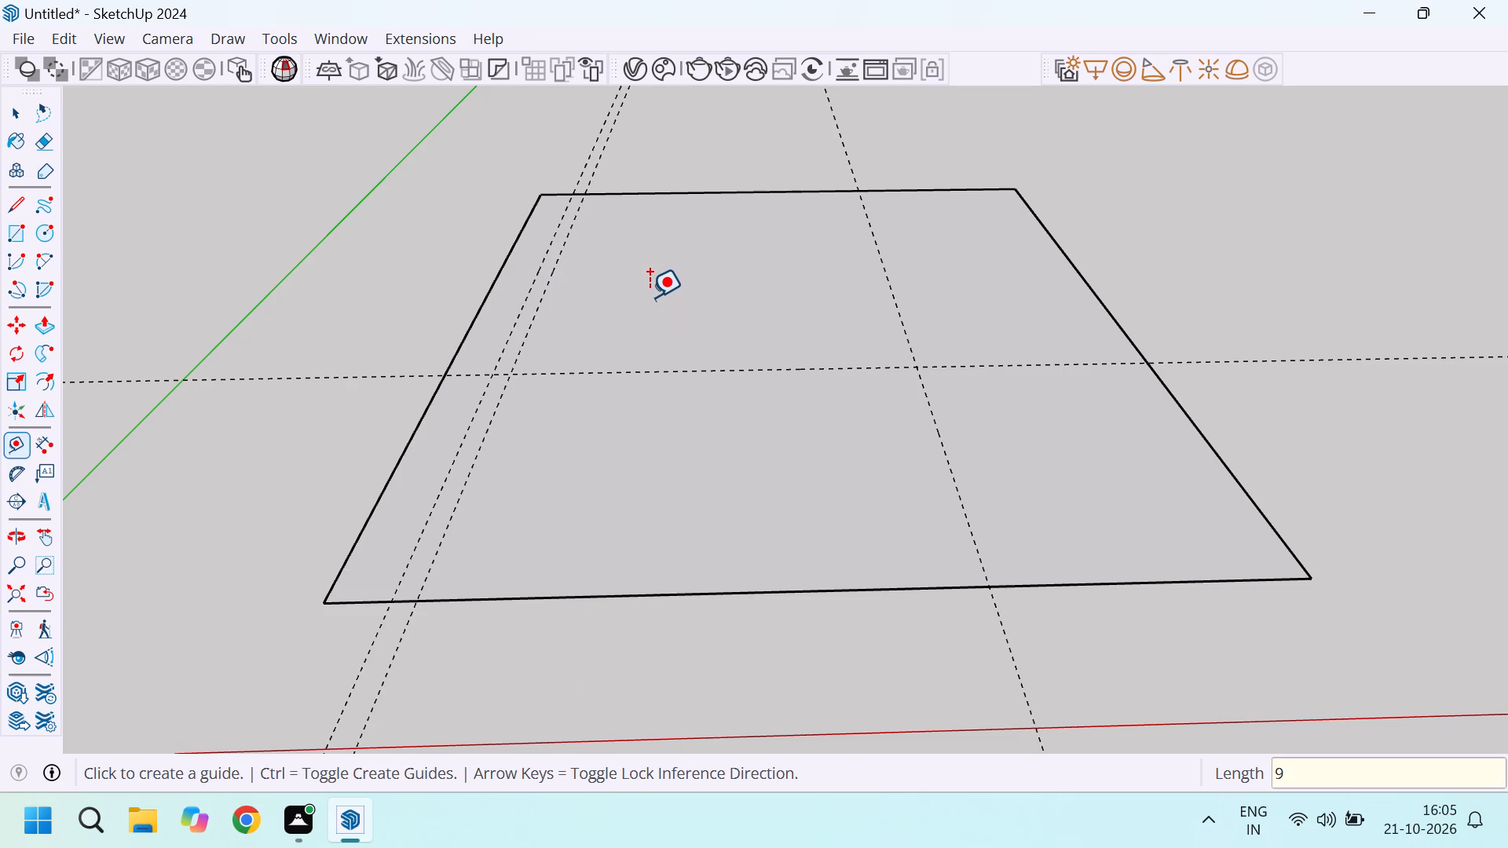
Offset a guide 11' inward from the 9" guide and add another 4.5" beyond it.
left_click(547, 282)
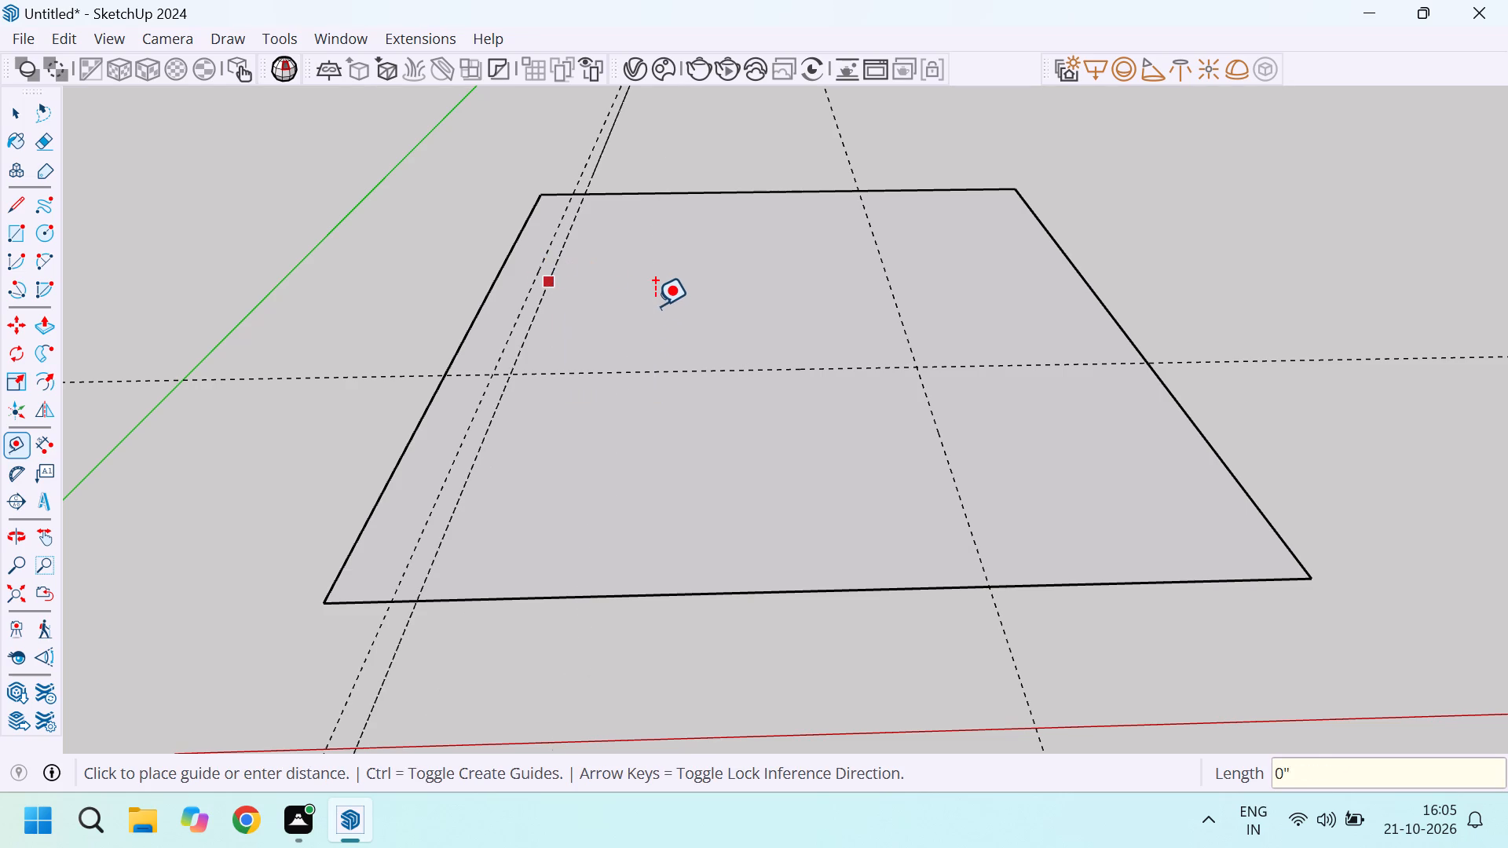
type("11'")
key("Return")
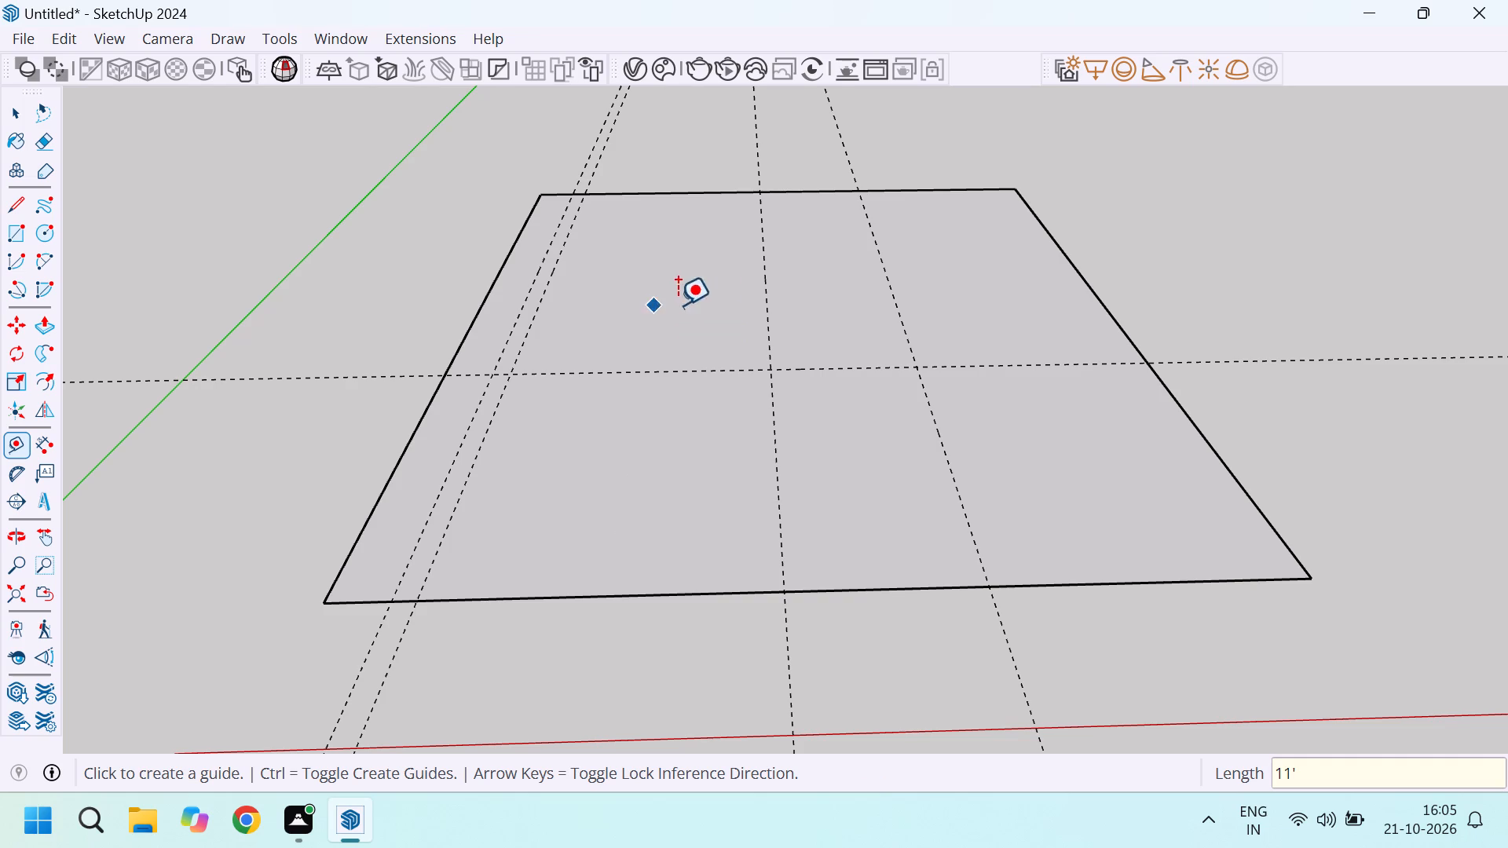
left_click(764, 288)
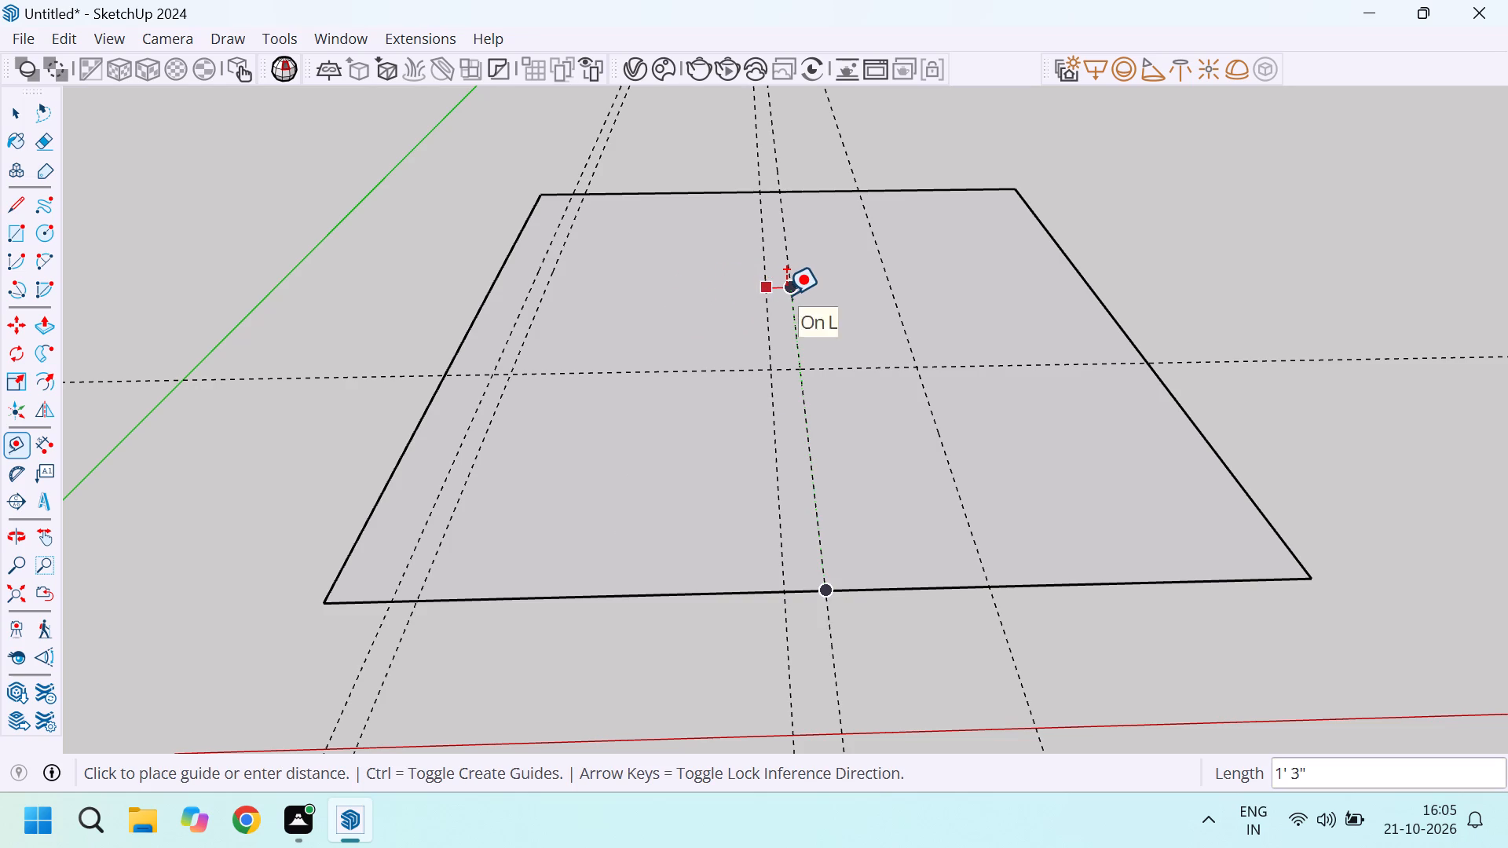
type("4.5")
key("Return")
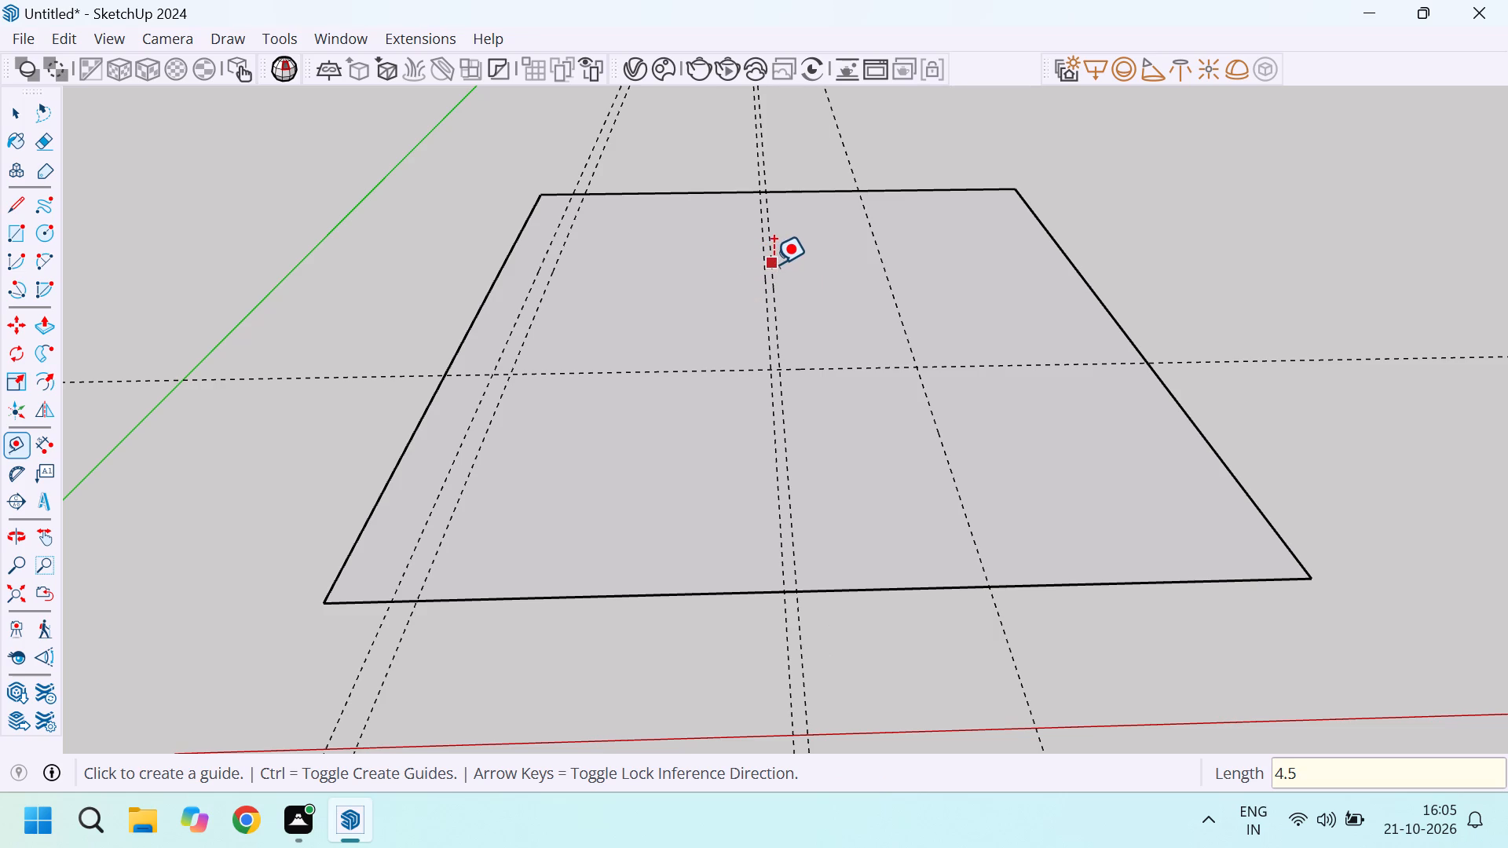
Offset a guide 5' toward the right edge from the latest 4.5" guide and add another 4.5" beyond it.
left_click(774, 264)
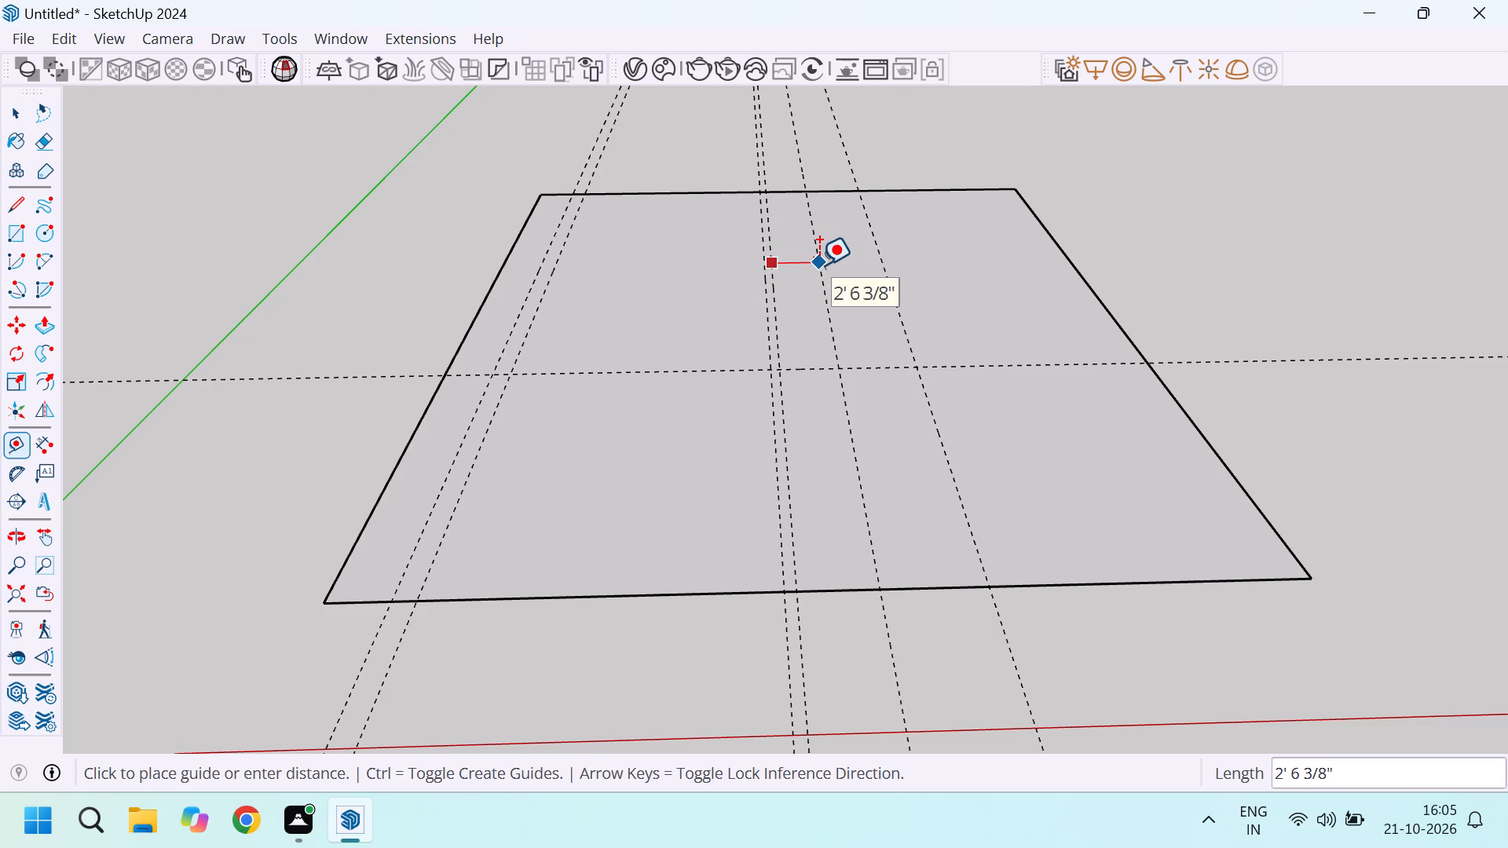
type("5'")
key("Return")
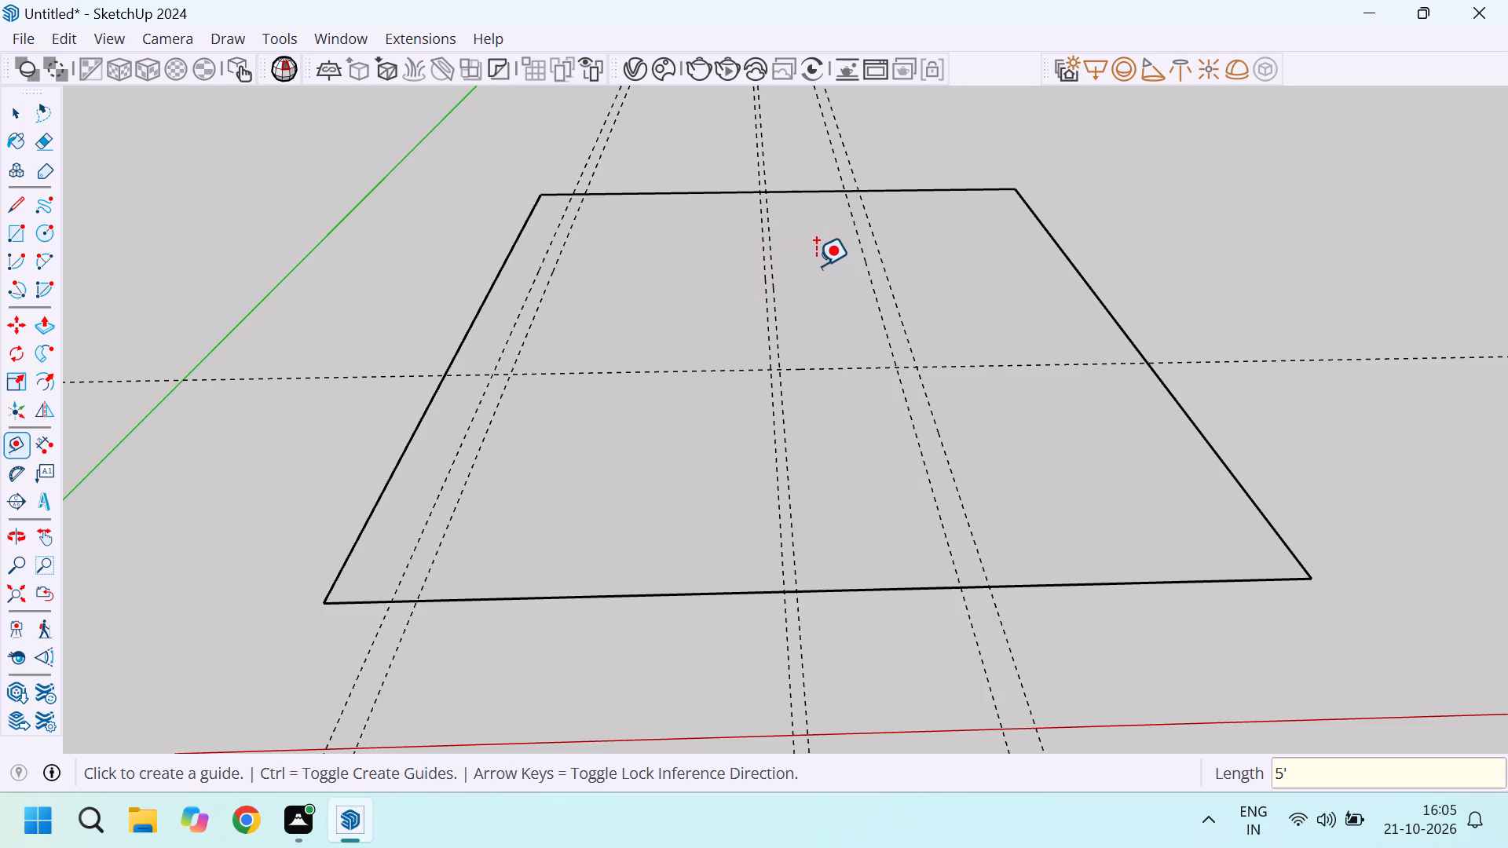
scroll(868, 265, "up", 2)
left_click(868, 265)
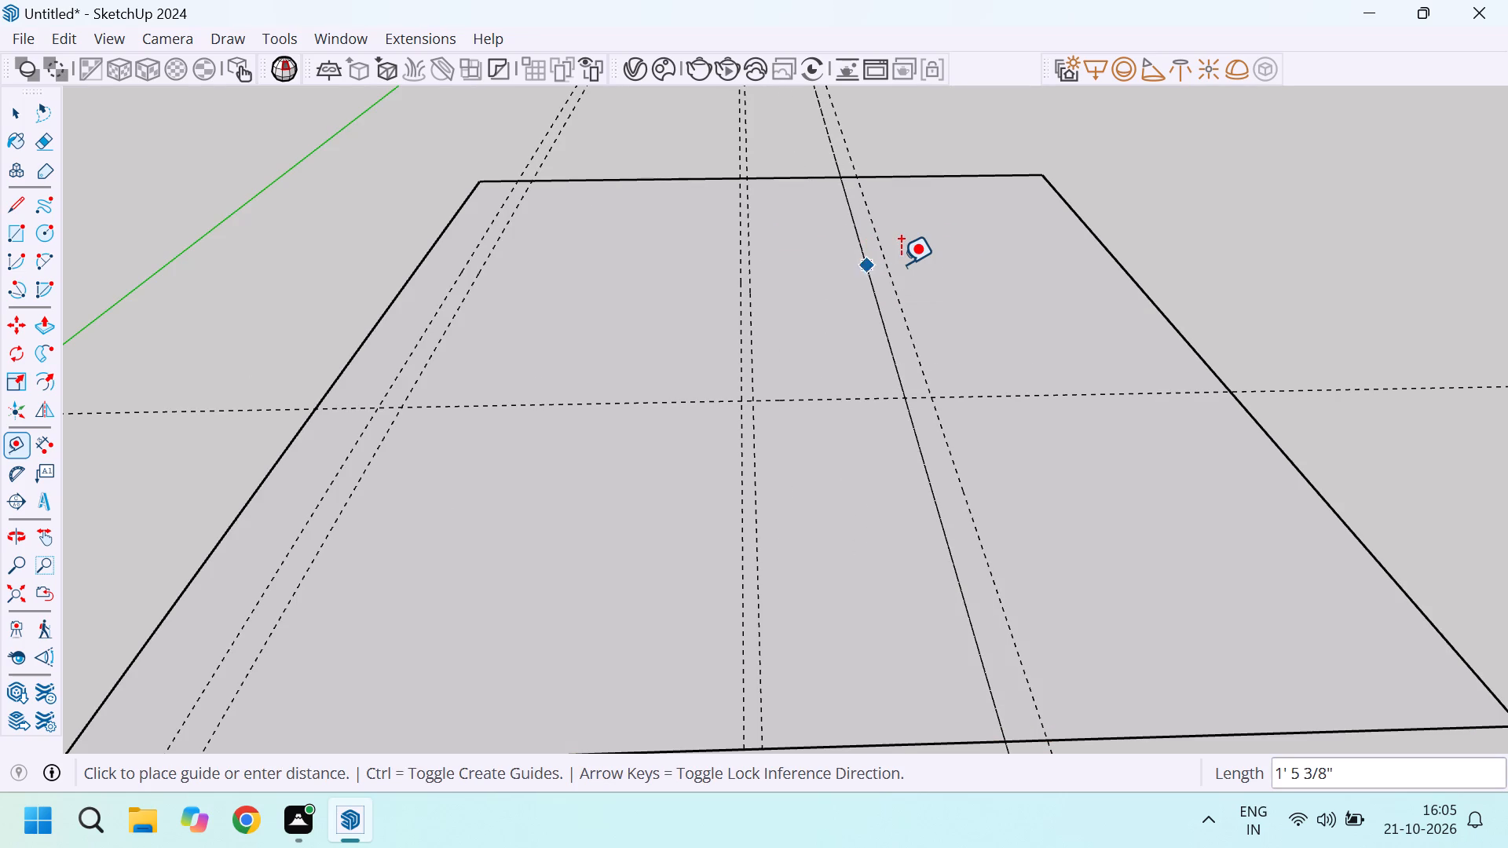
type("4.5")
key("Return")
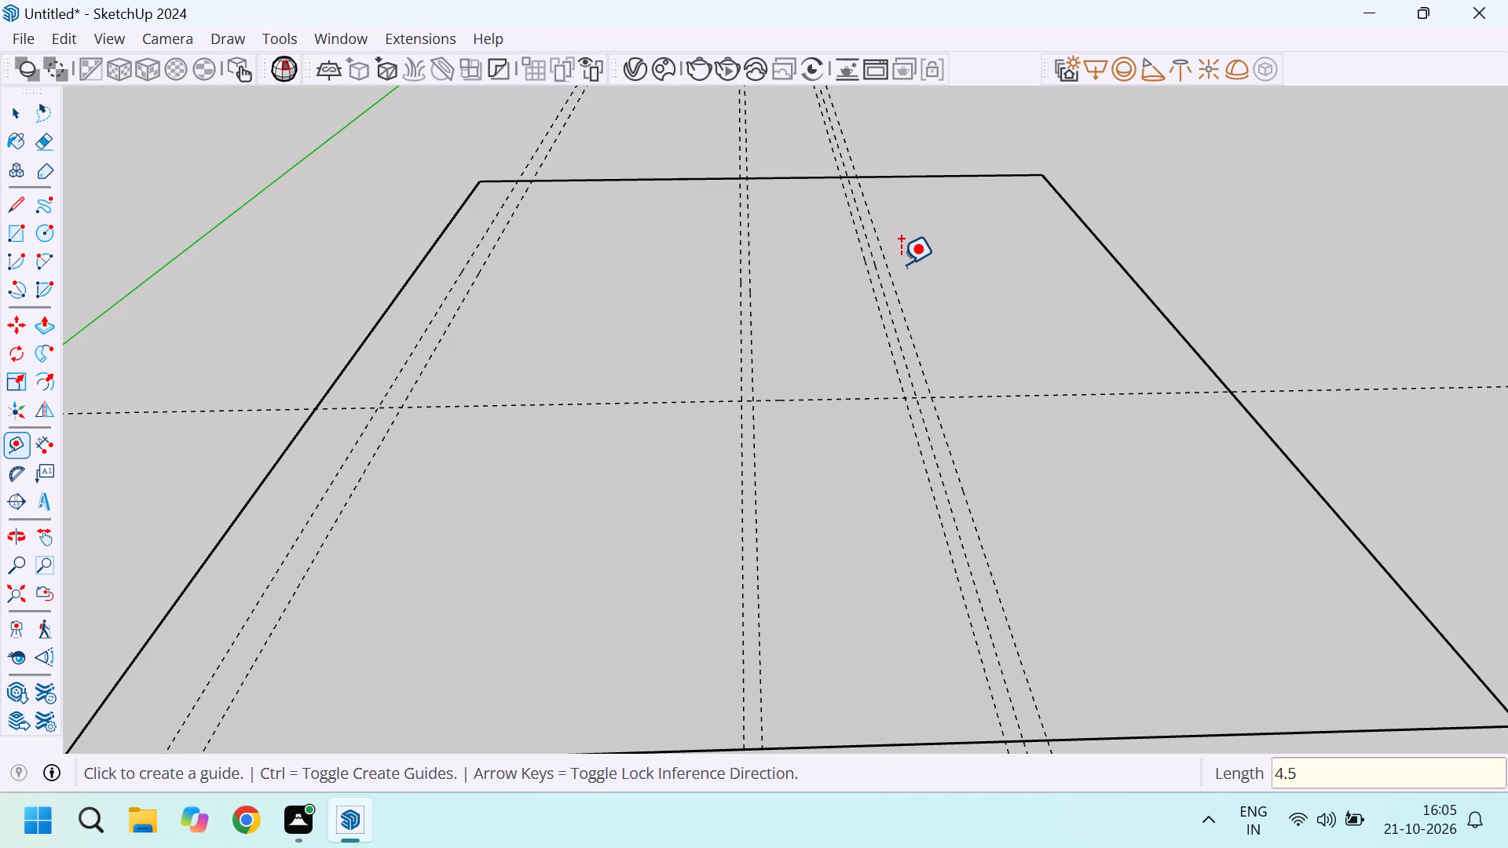
Measure the gap between the new 5' guide and the original front-to-back guide.
scroll(872, 272, "up", 4)
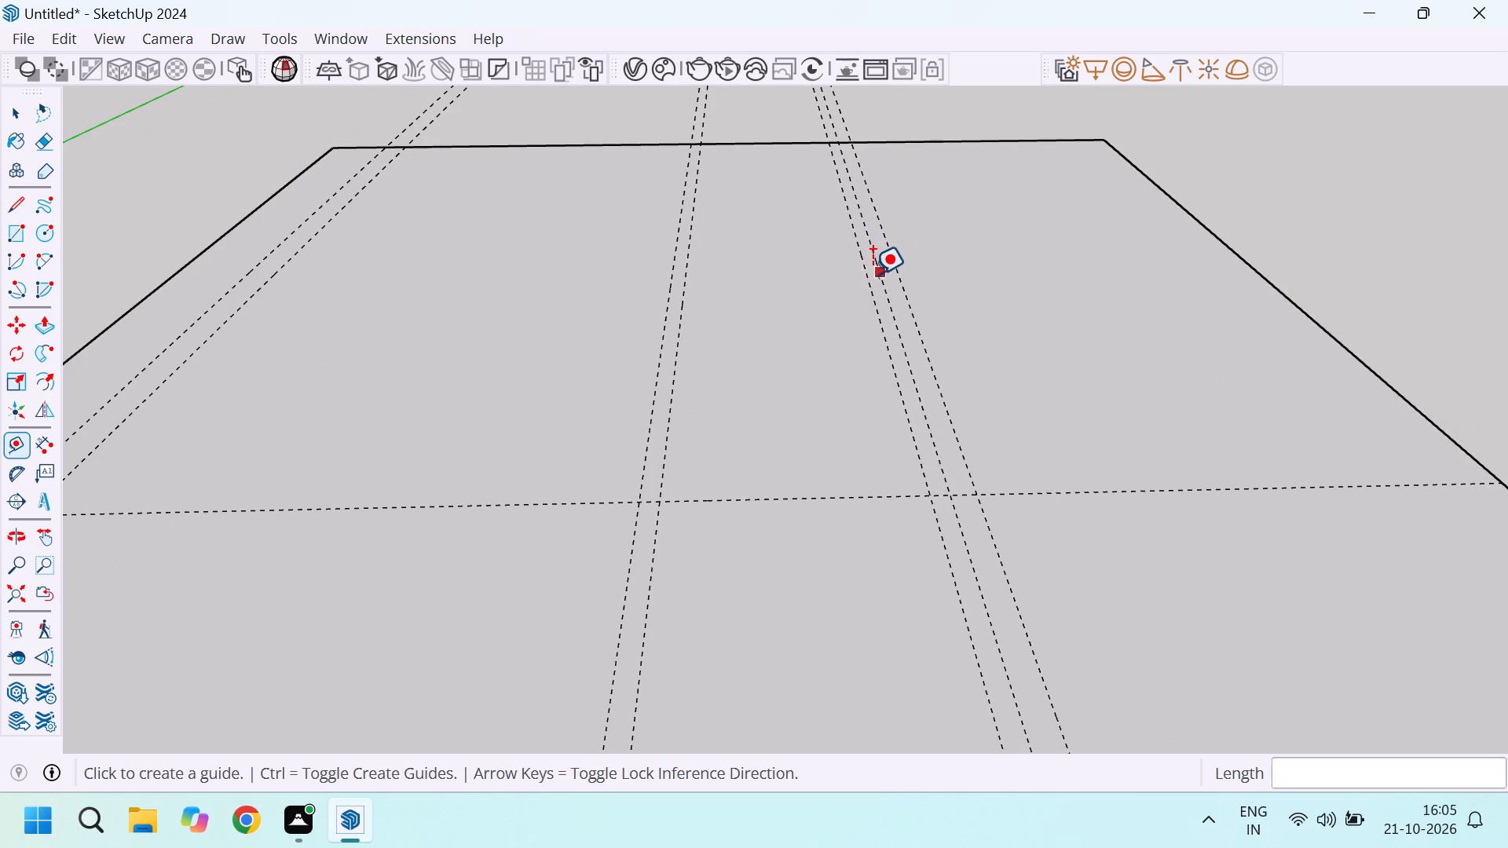
left_click(870, 274)
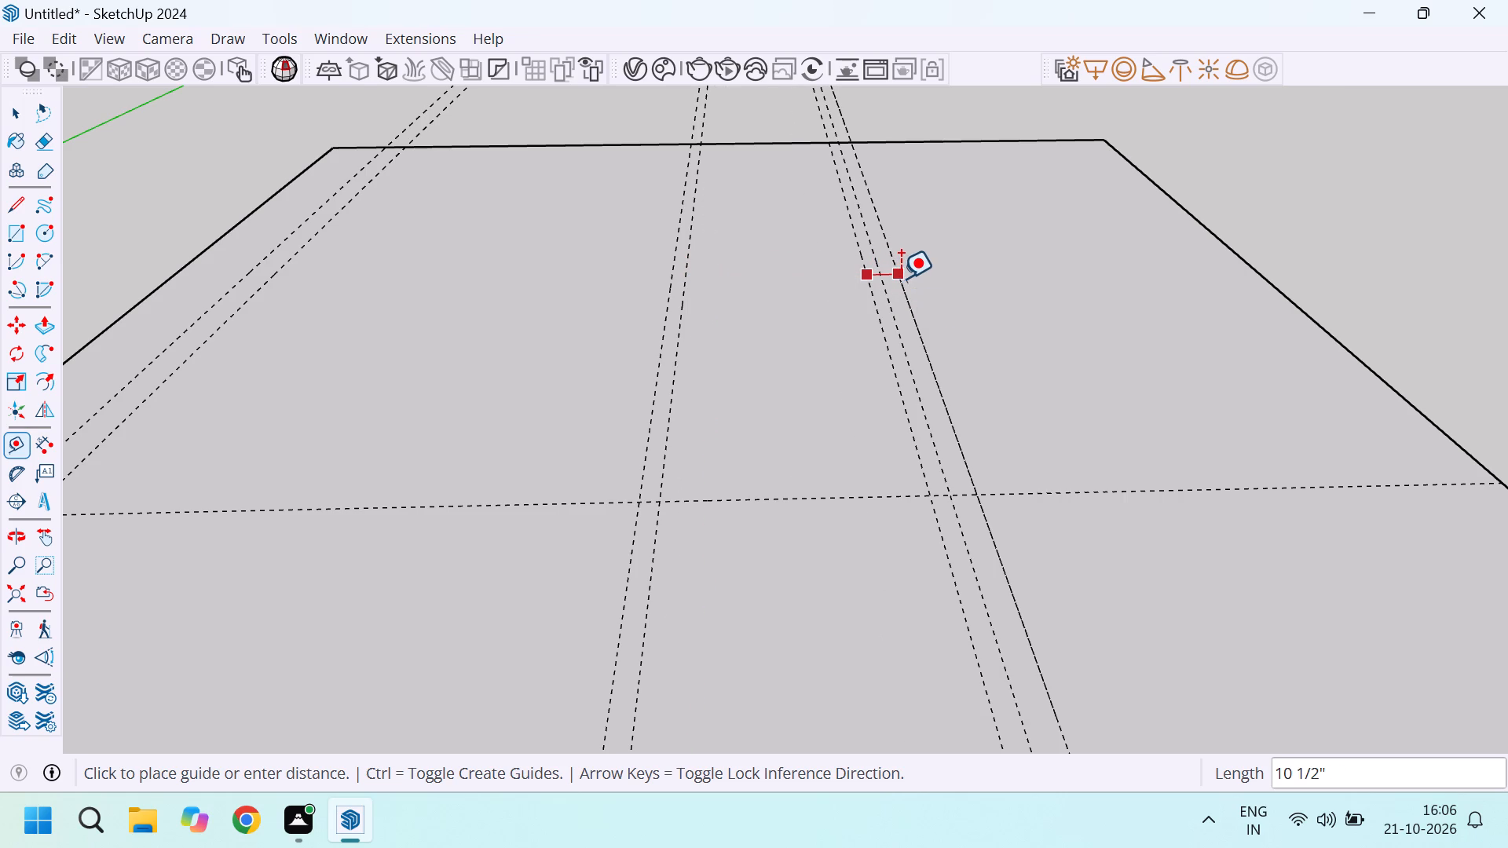
key("Escape")
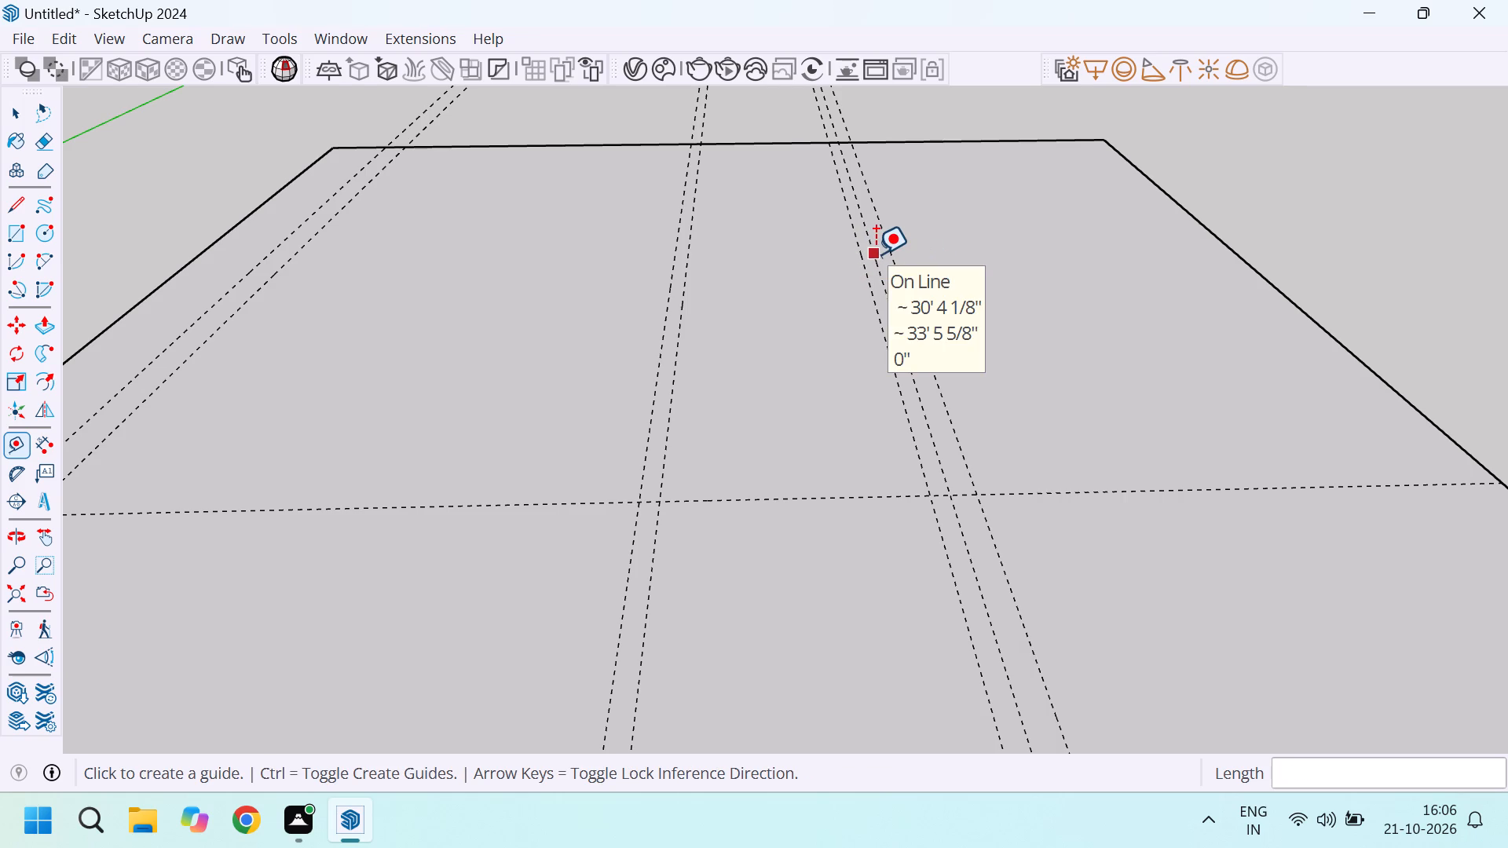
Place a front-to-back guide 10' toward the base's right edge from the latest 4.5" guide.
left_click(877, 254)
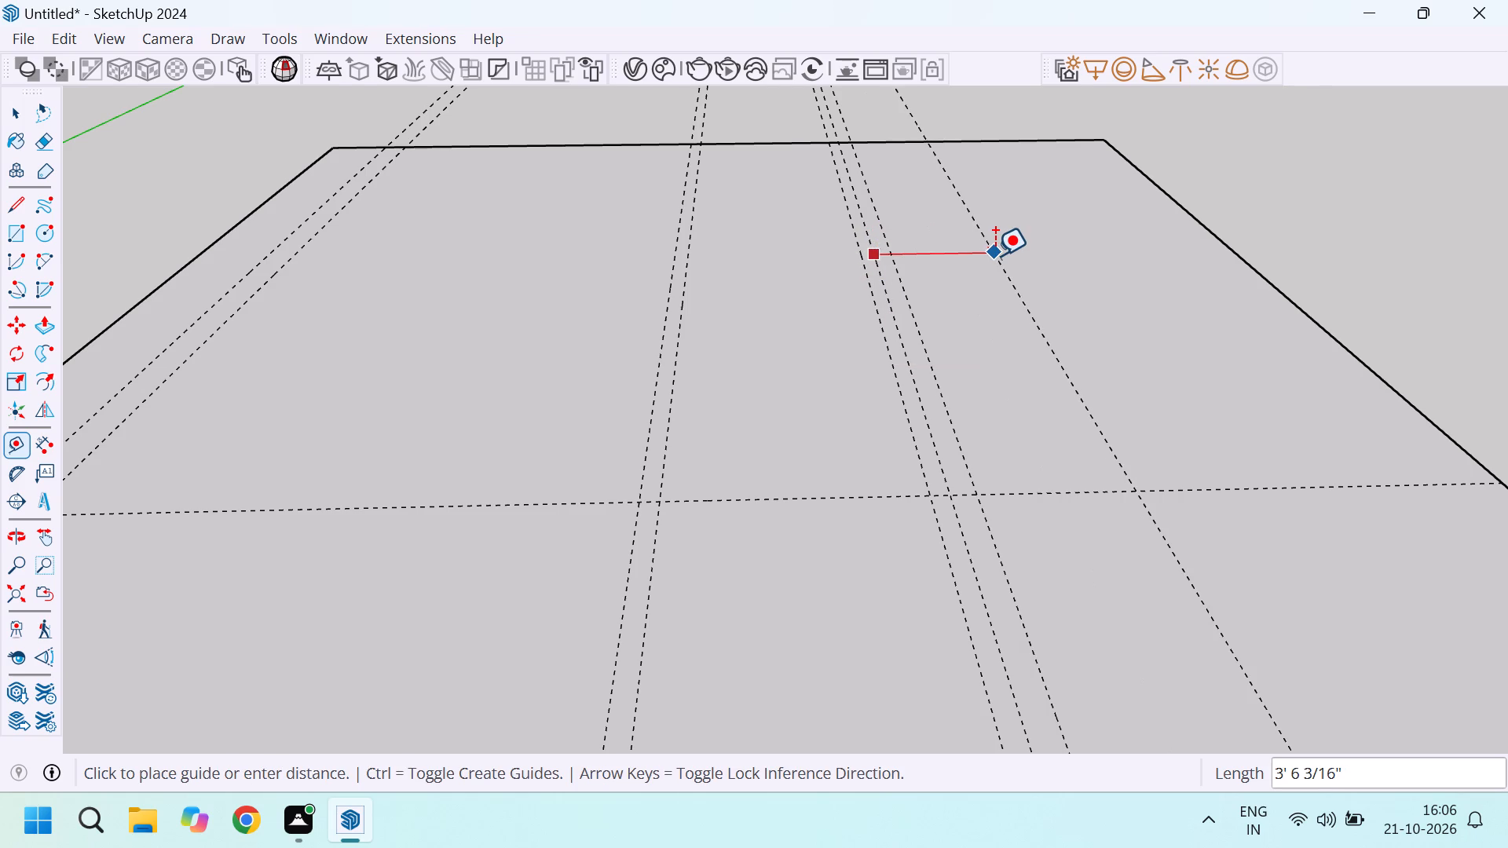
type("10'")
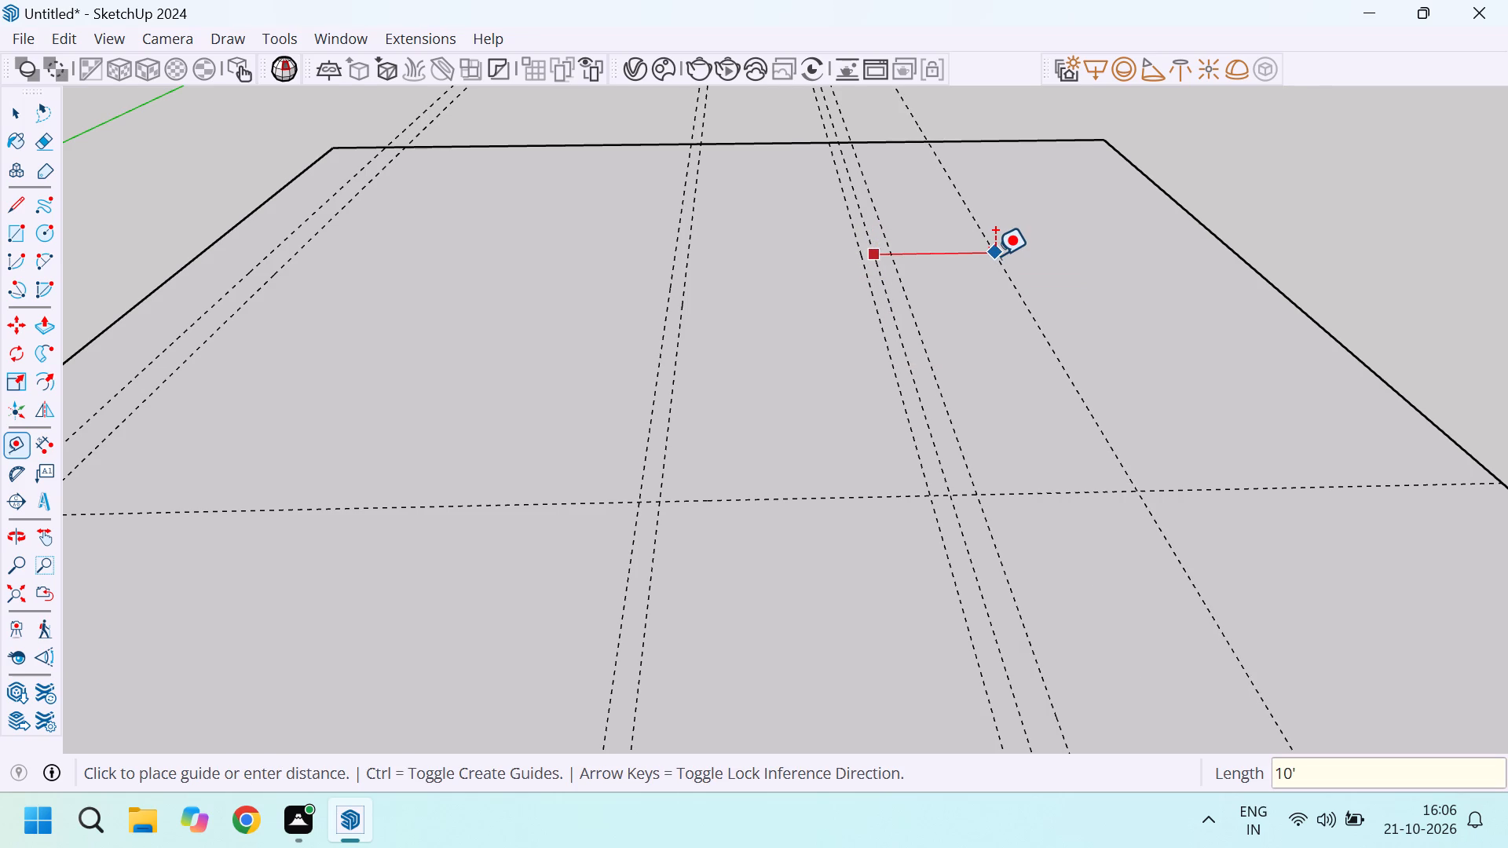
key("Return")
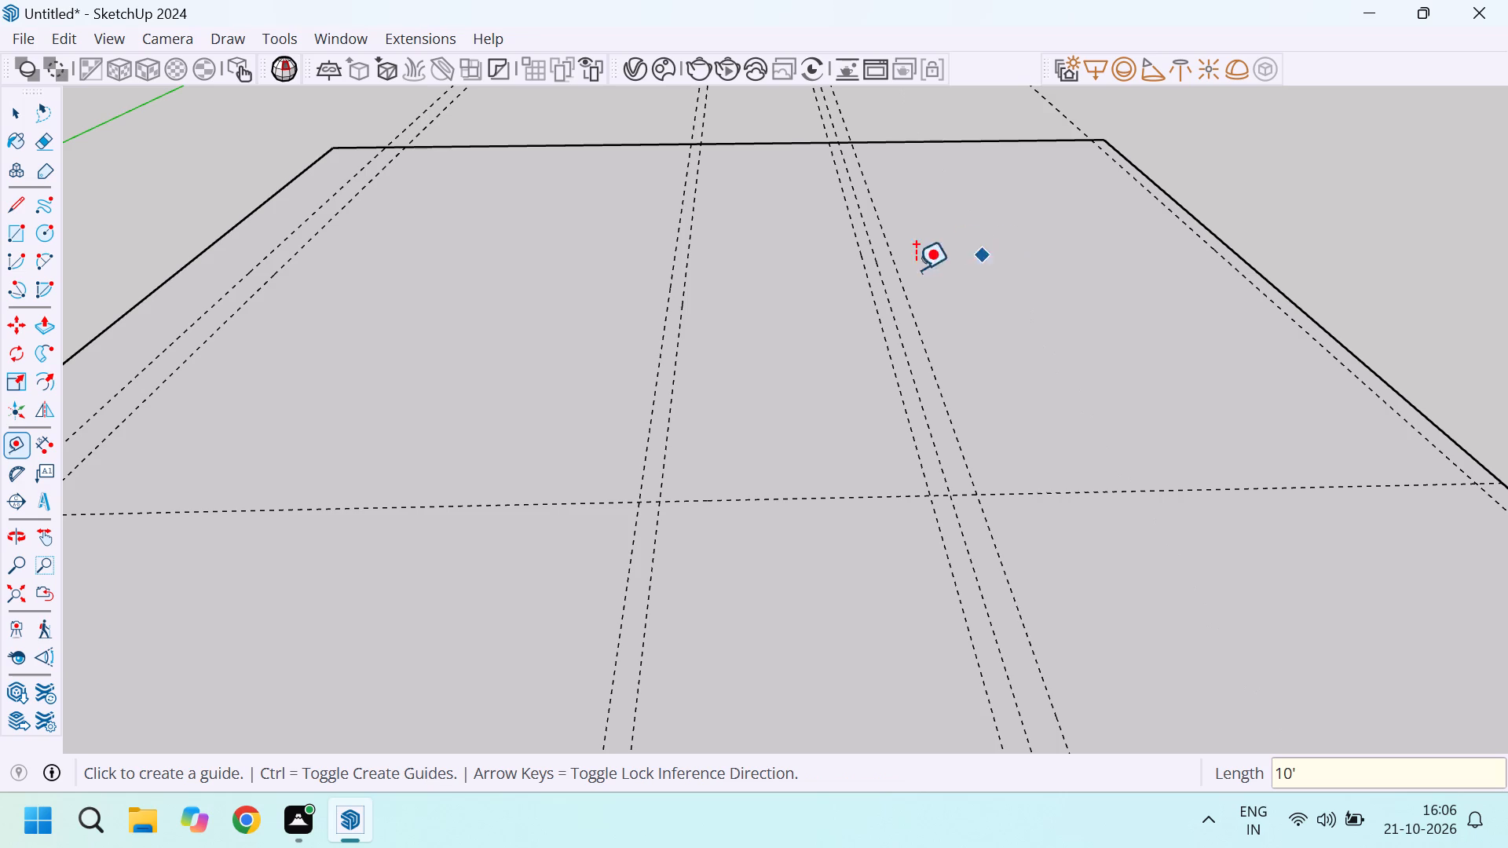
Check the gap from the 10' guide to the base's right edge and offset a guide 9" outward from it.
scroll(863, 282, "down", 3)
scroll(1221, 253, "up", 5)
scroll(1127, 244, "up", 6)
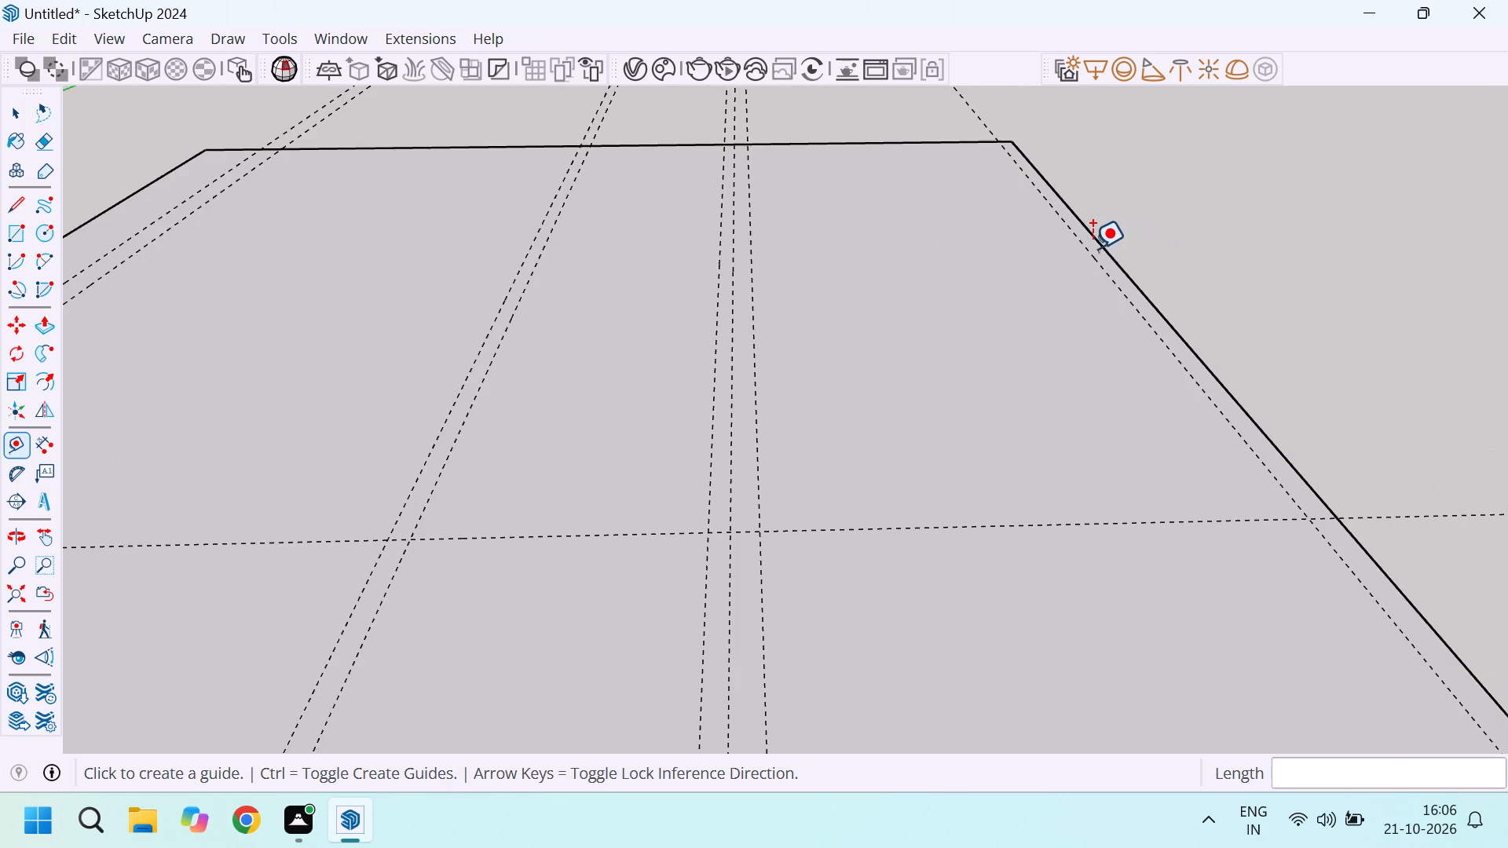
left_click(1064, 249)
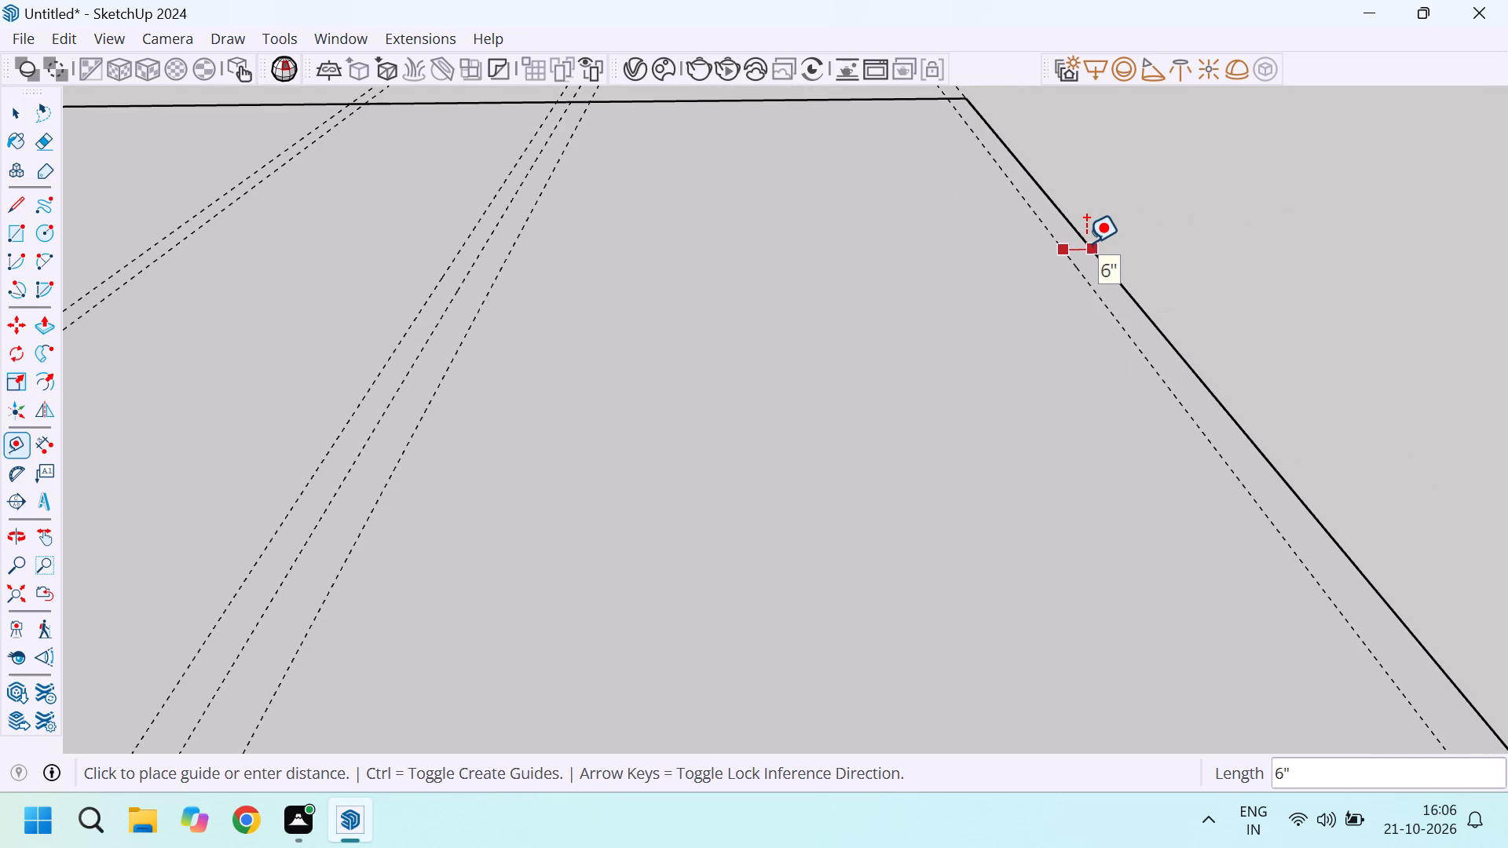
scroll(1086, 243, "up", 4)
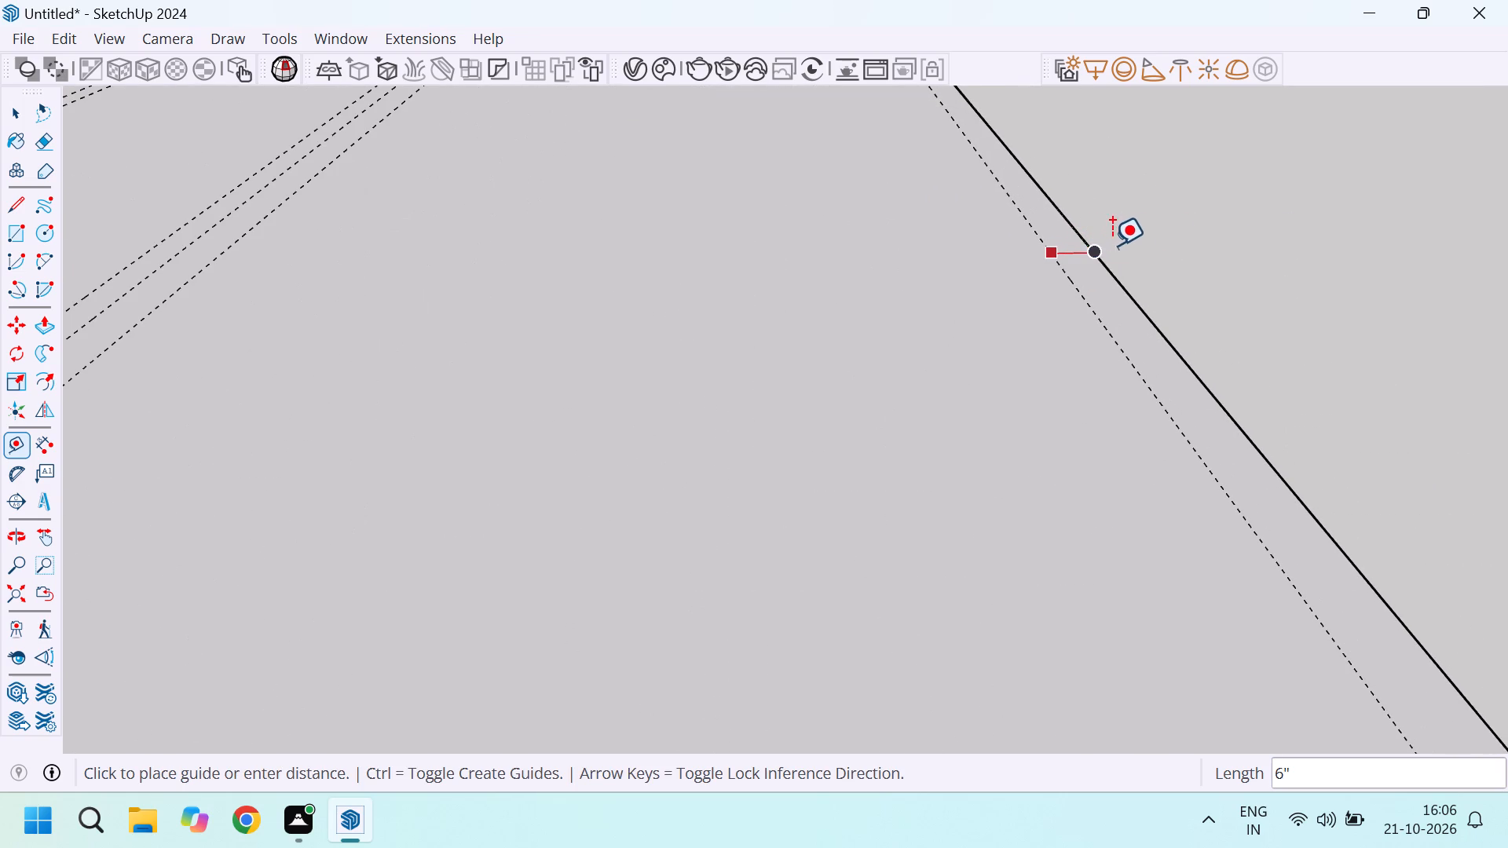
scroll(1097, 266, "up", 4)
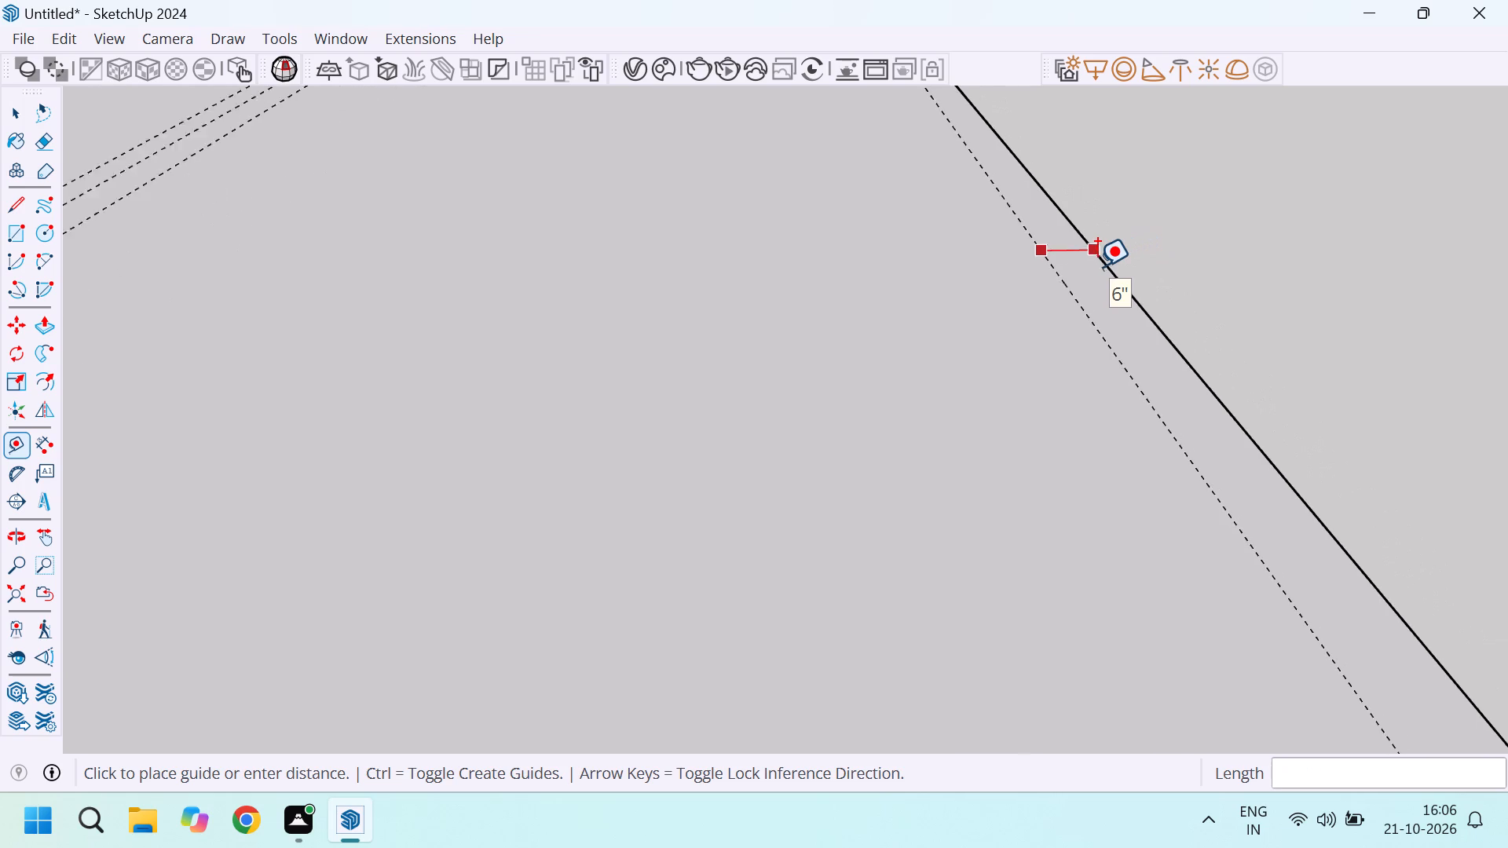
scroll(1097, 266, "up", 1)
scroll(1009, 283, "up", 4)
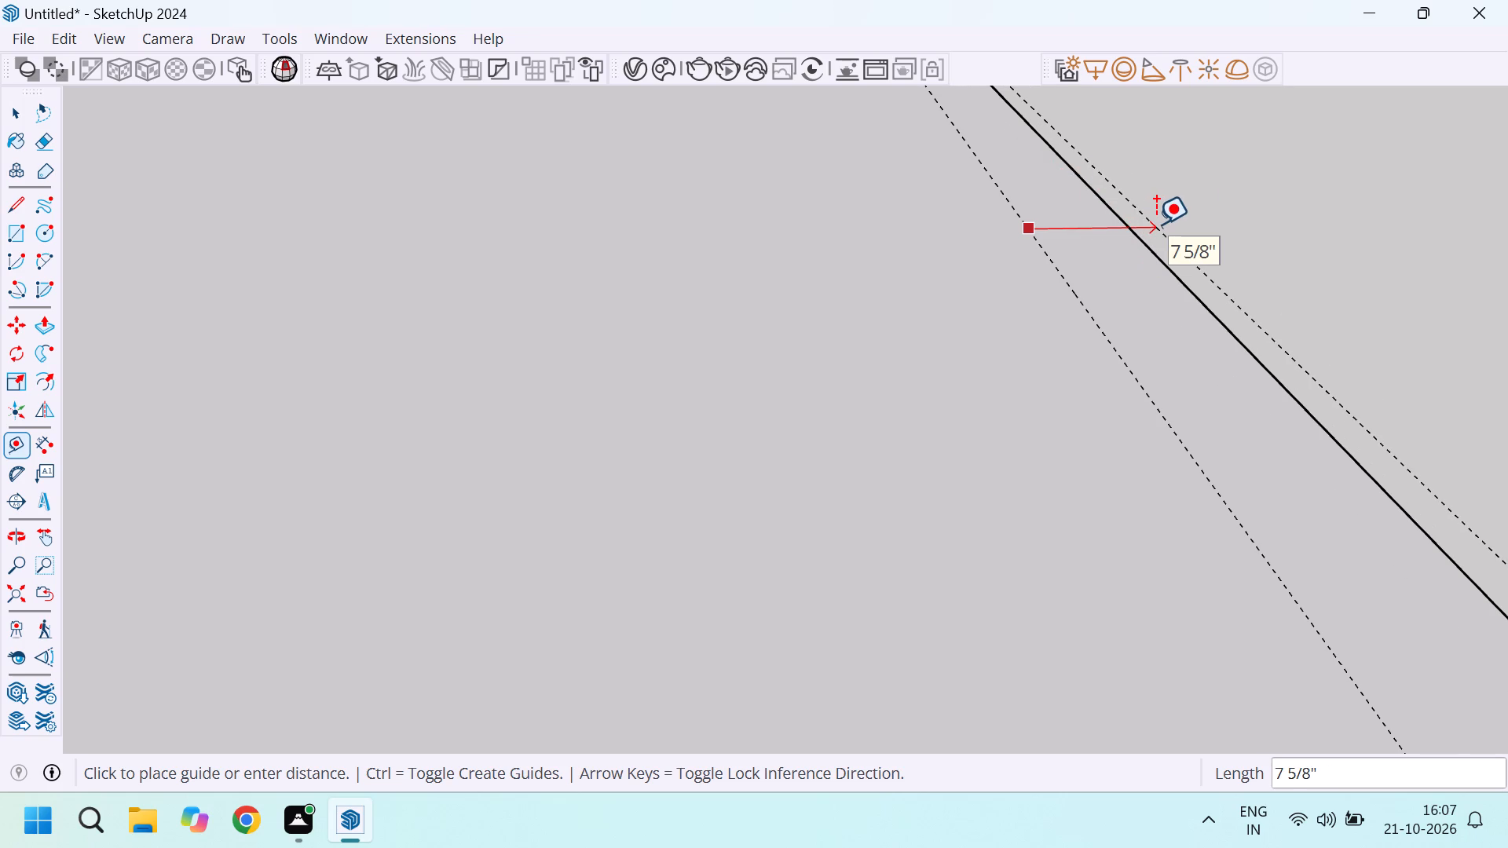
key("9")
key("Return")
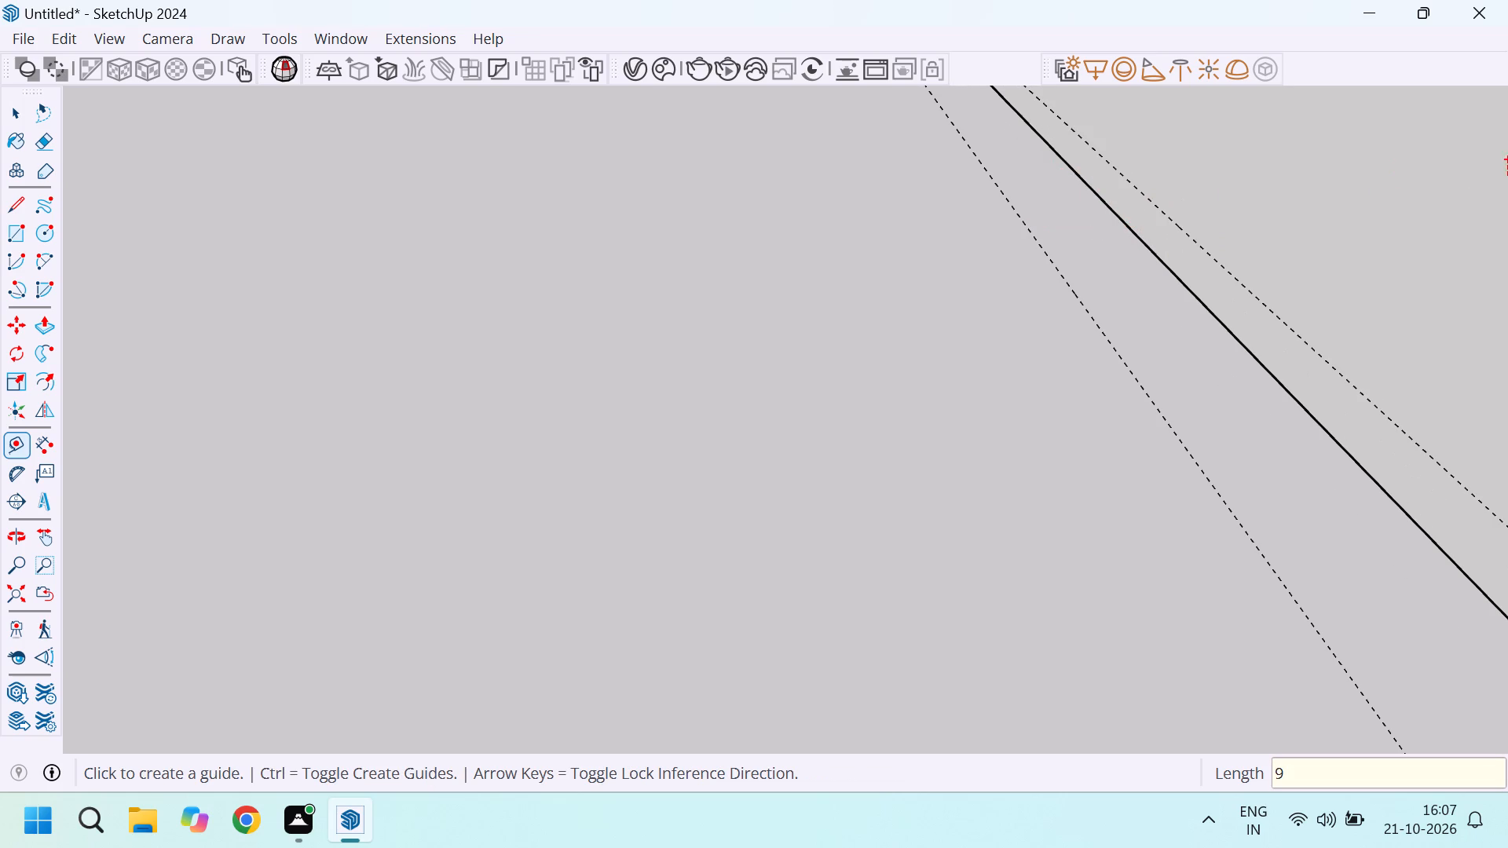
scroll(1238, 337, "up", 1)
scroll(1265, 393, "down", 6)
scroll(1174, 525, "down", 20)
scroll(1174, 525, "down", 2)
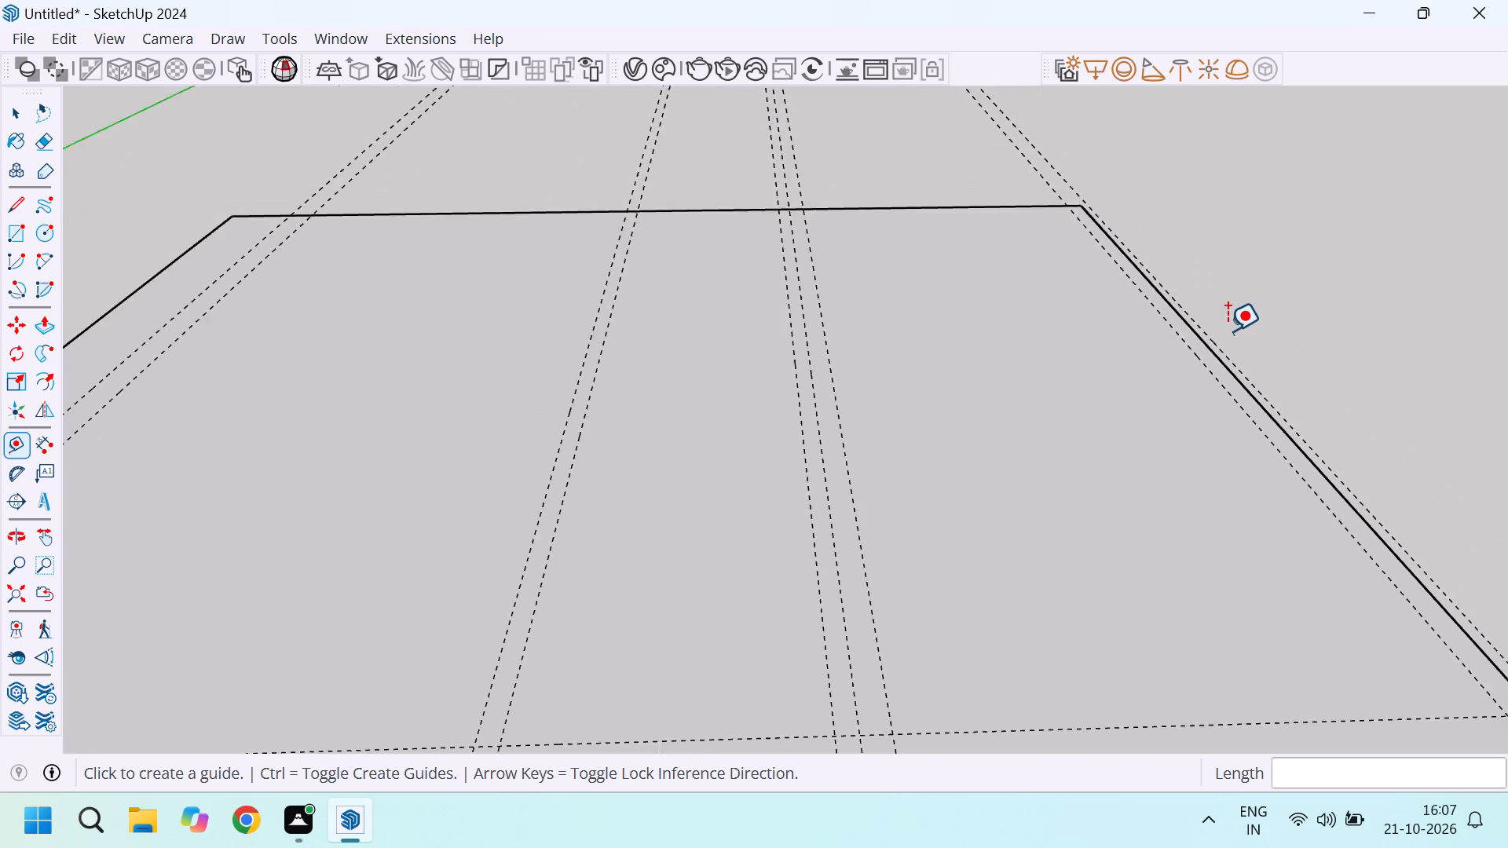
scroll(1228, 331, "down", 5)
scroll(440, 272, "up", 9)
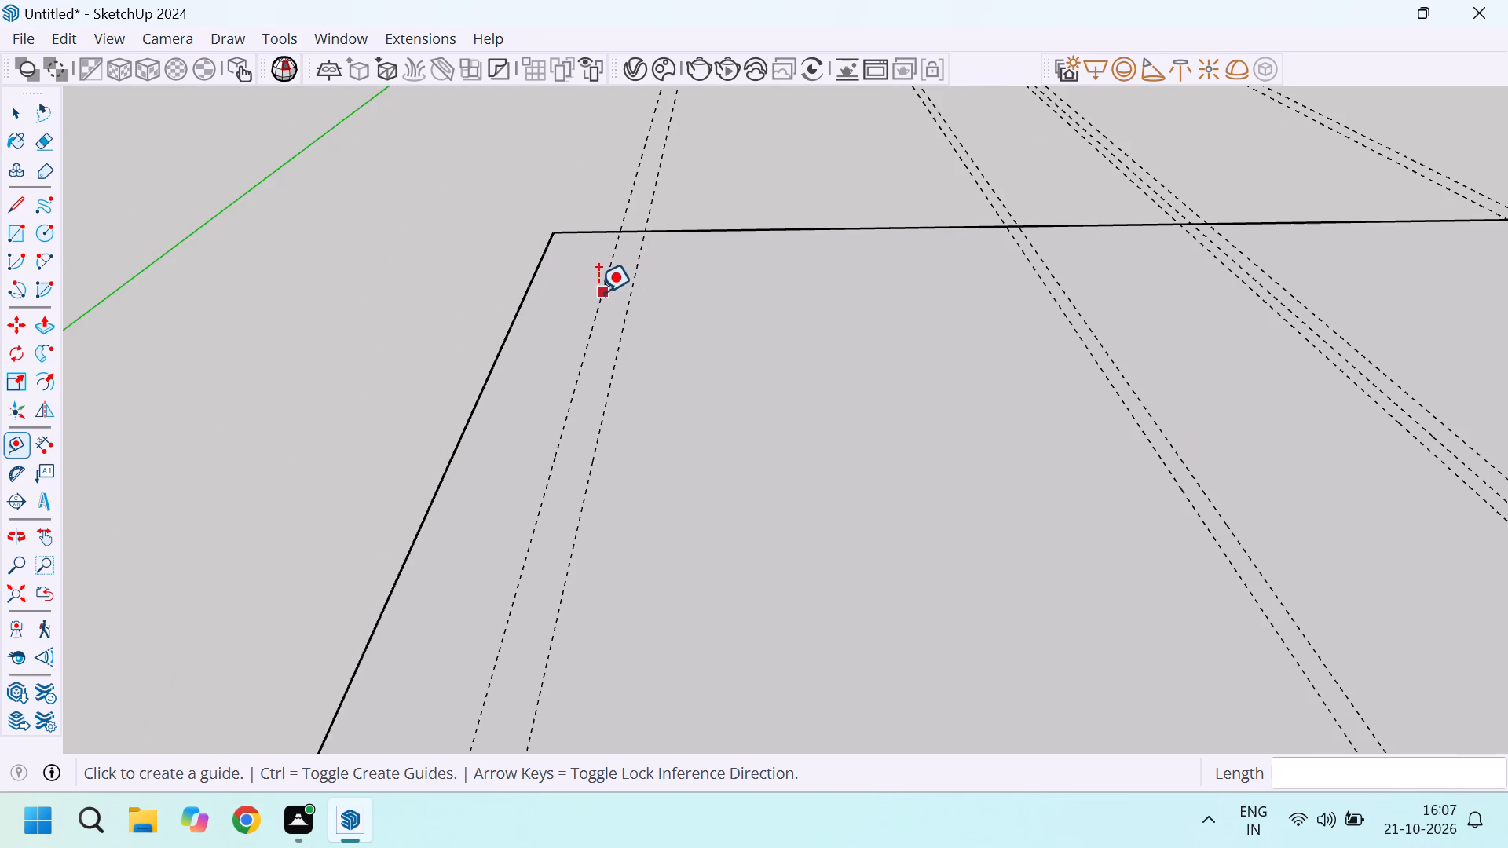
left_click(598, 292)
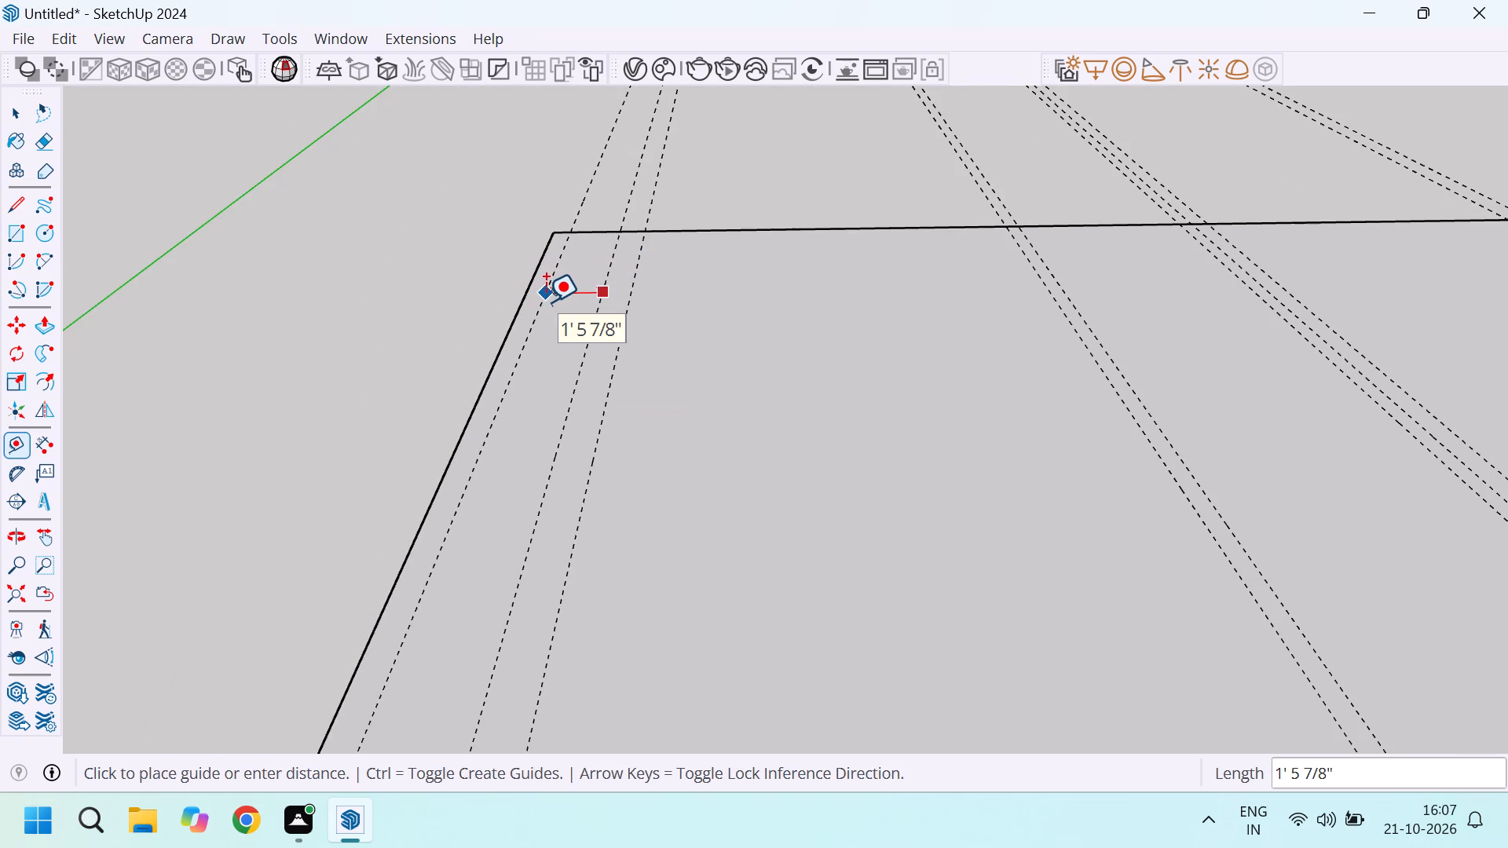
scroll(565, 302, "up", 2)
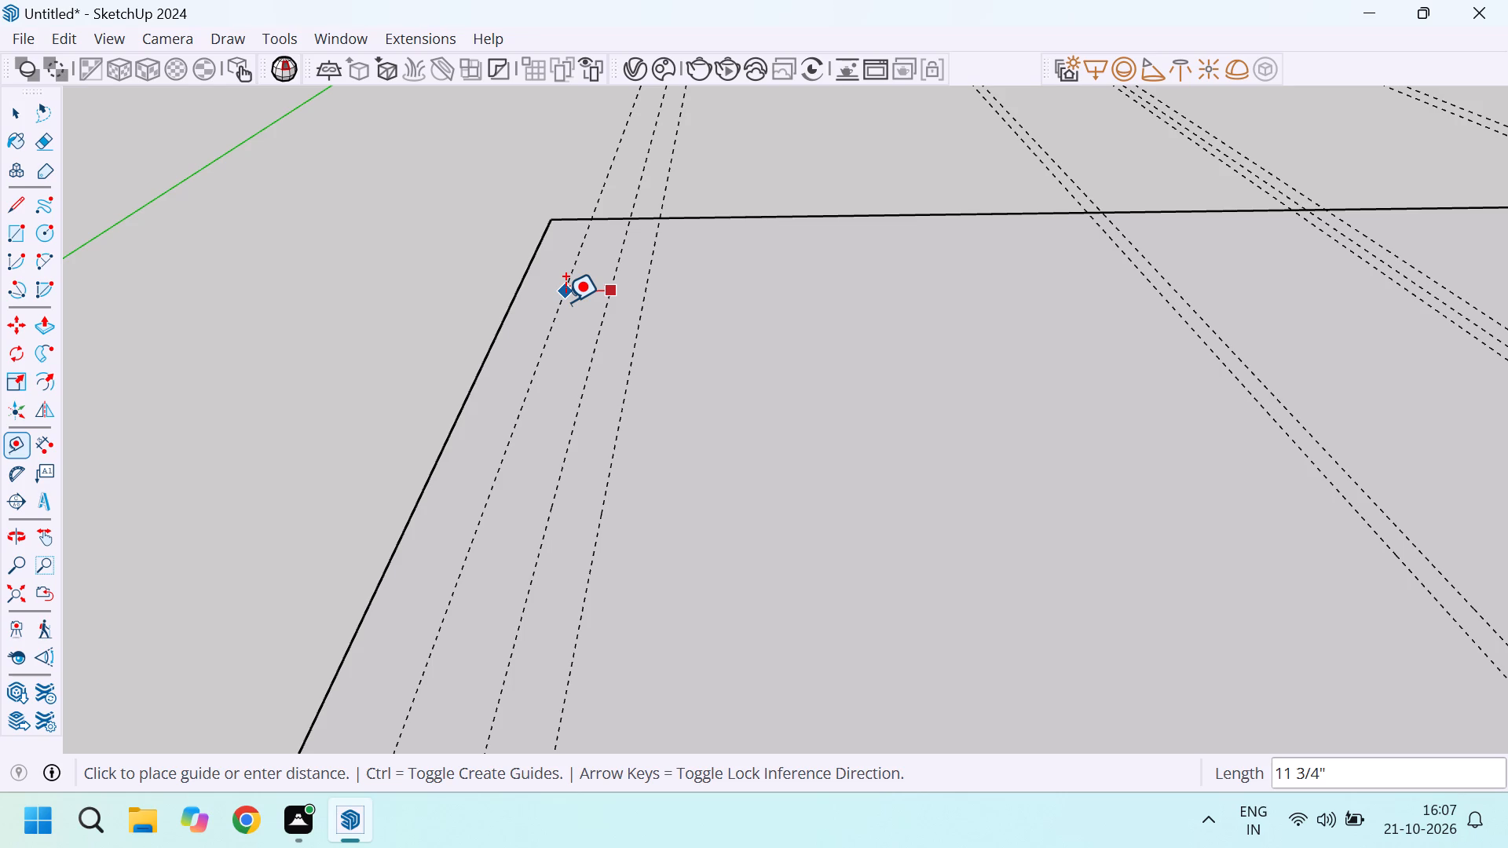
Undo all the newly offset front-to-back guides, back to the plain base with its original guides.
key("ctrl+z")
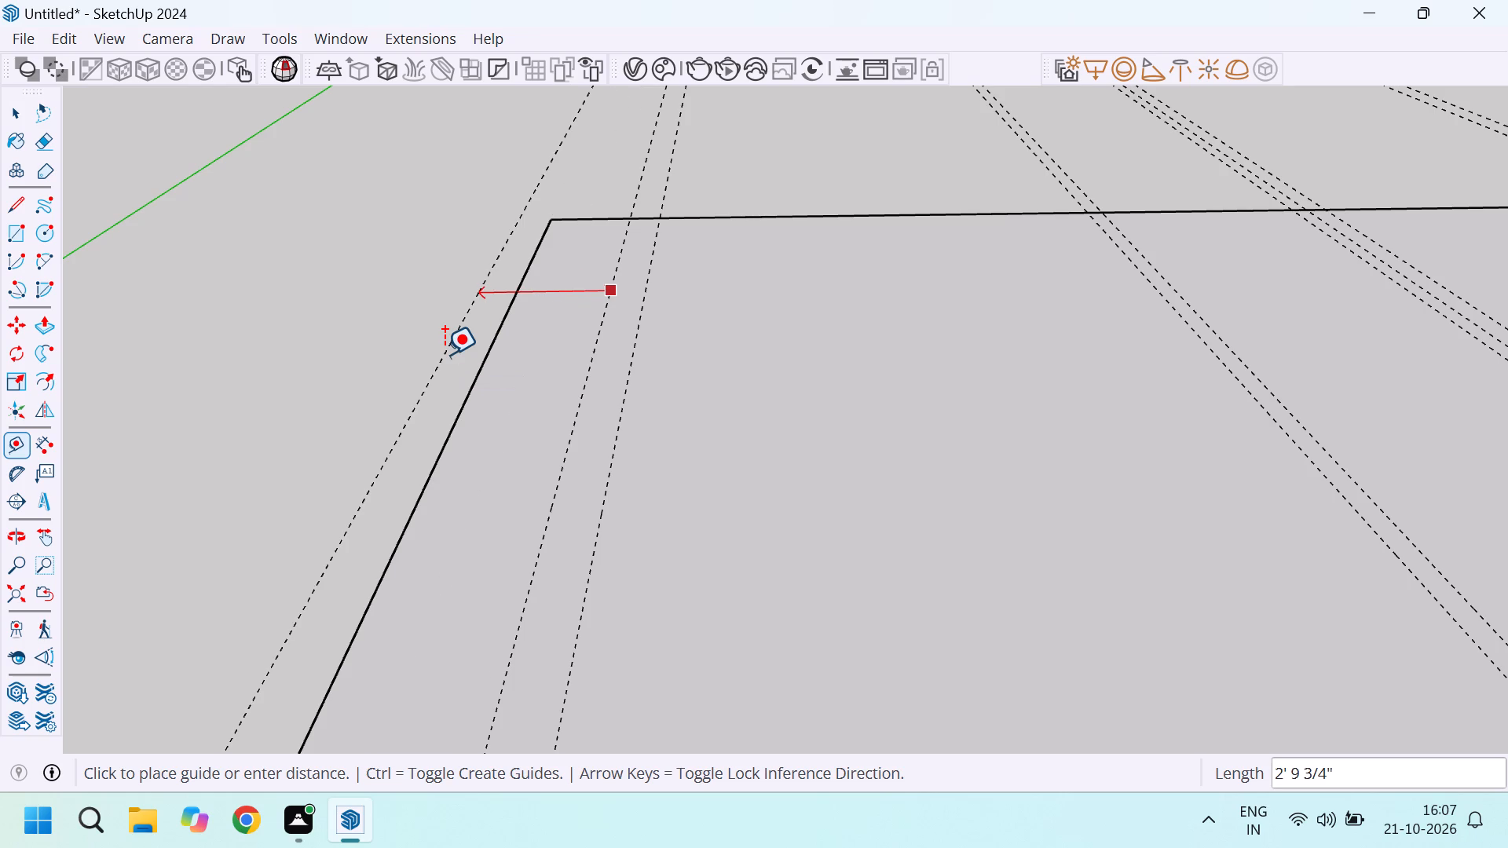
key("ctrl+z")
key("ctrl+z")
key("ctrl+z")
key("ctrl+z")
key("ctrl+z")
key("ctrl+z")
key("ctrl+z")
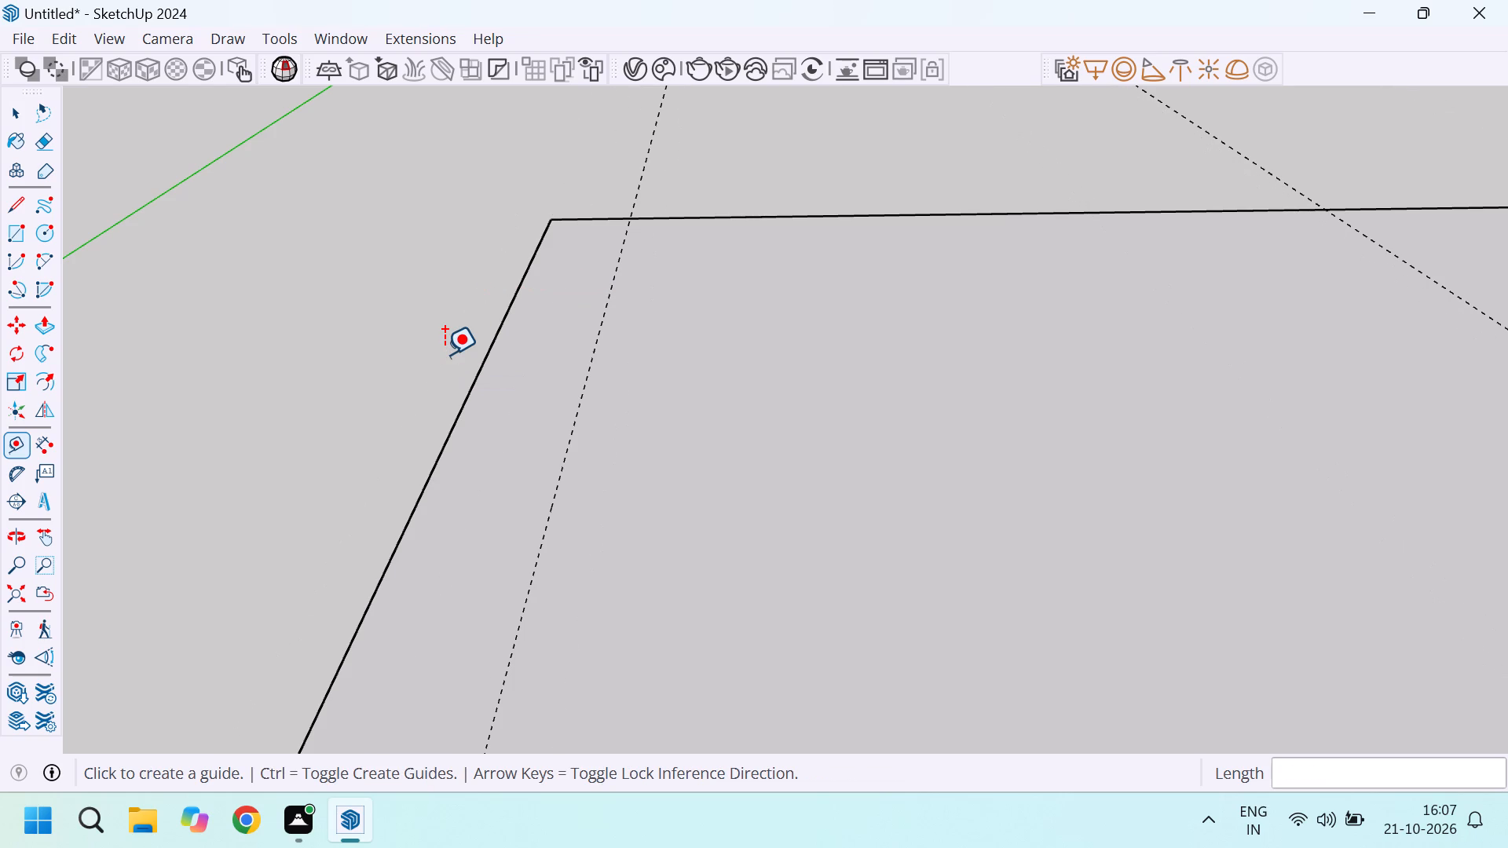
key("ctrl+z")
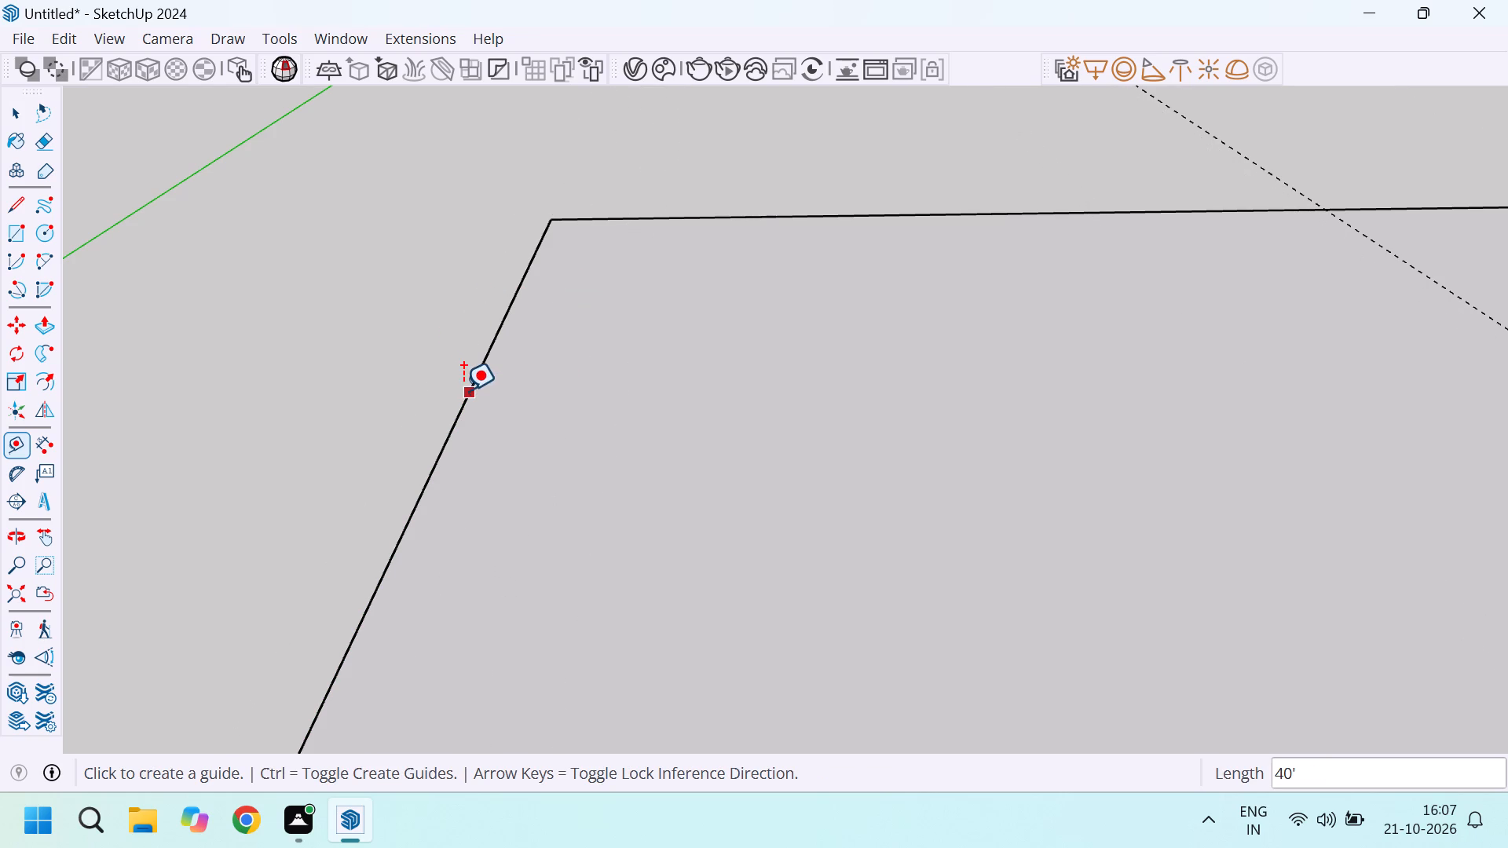
Offset a guide 10" inward from the base's left edge and a second one 9" further in.
left_click(463, 390)
type("10")
key("Return")
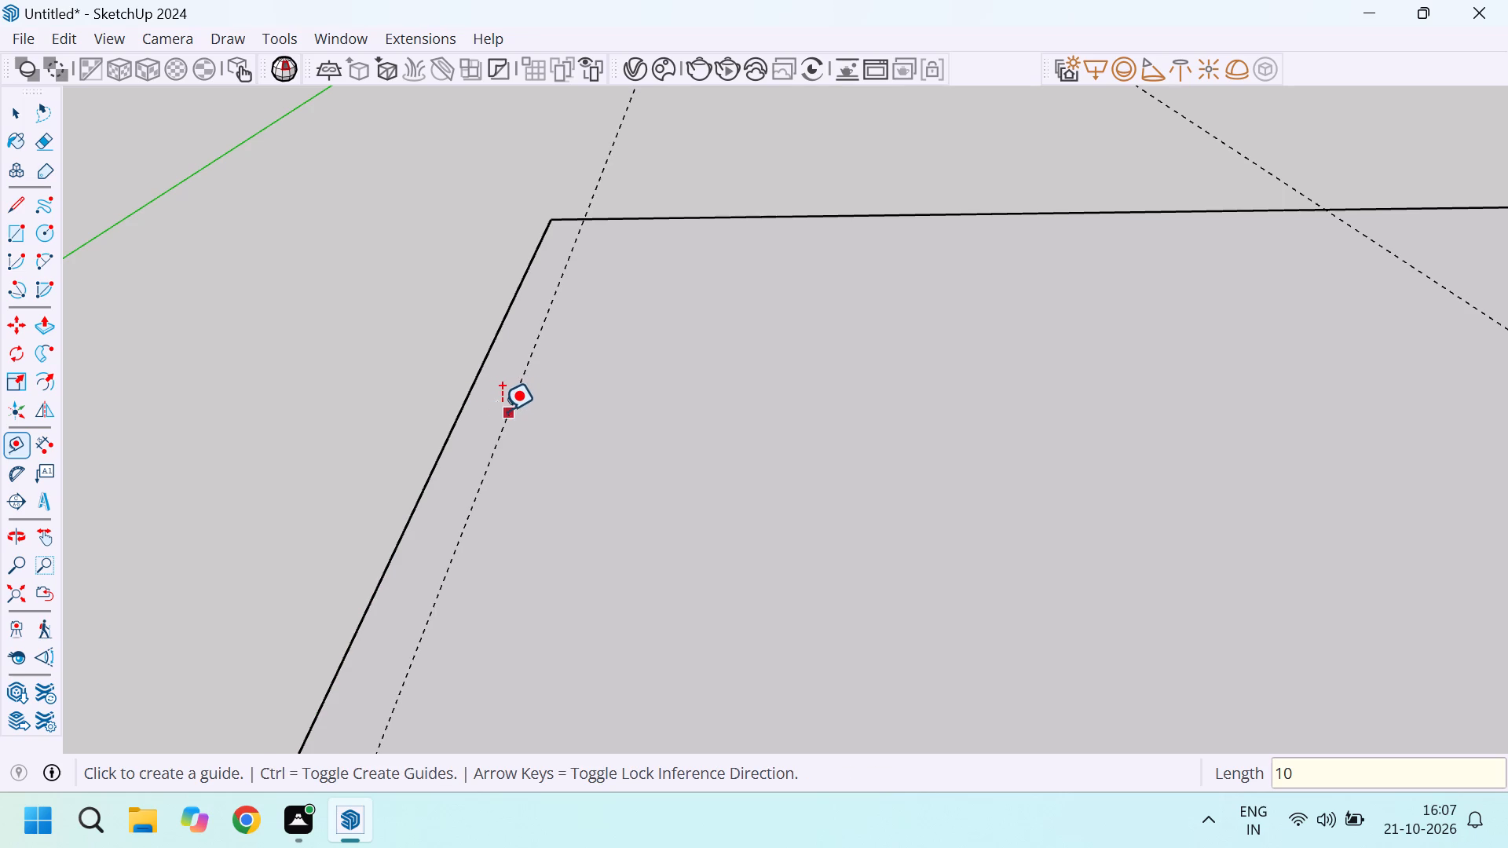
left_click(507, 416)
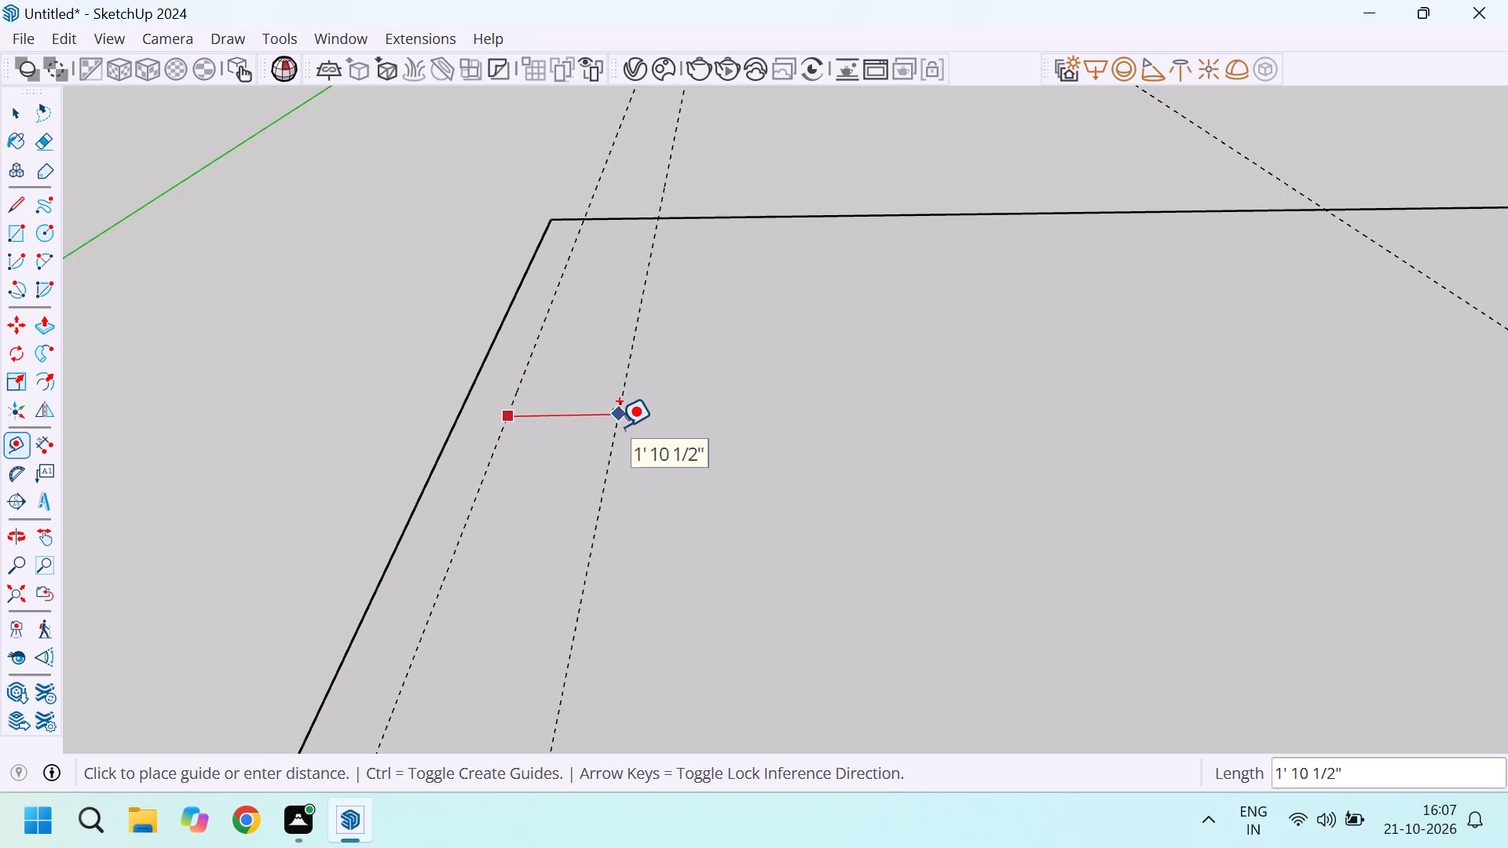
key("9")
key("Return")
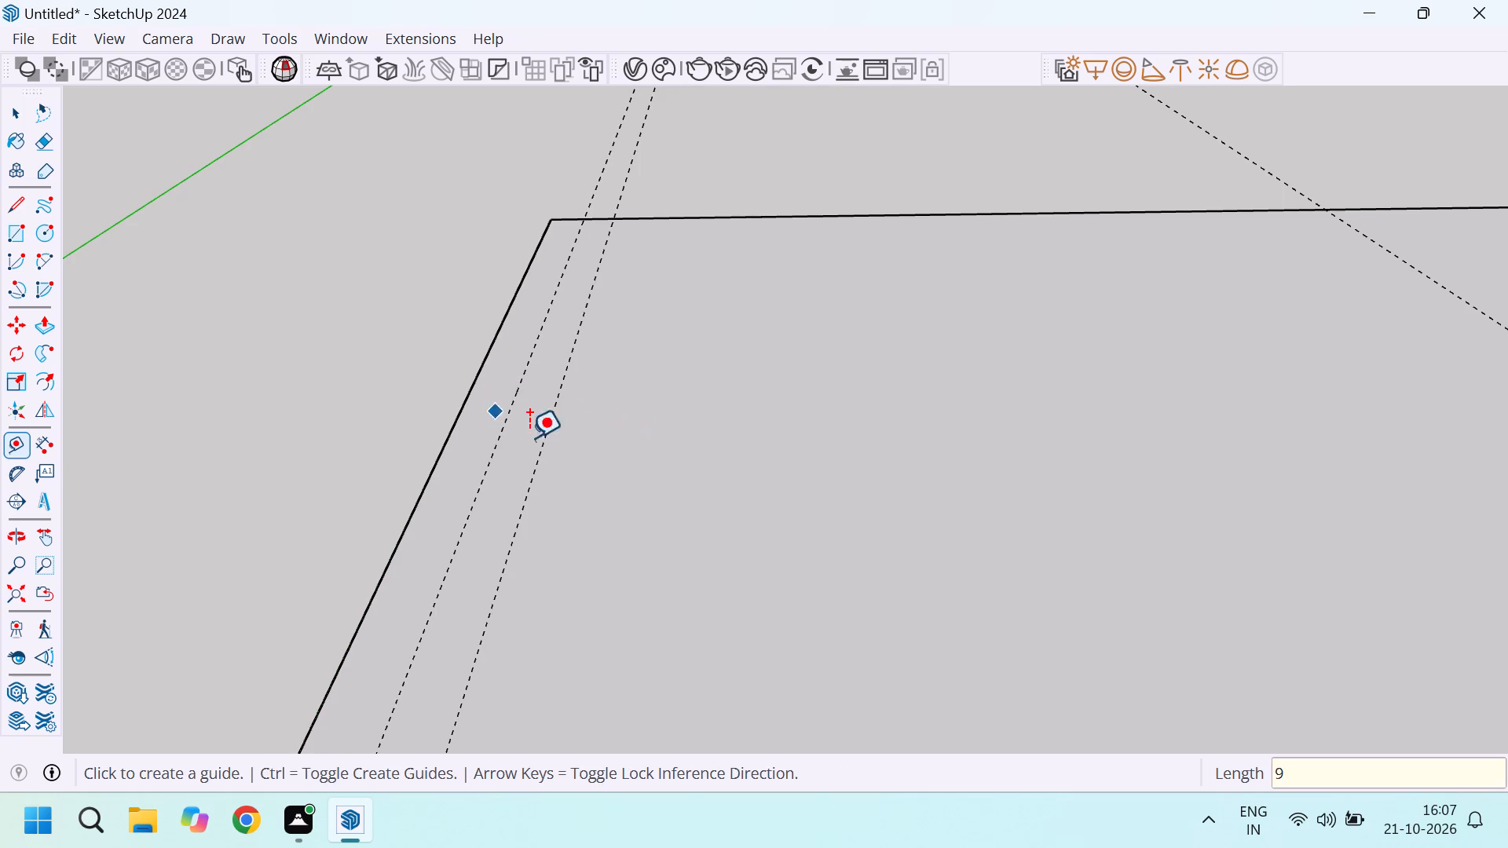
Place a front-to-back guide 11' toward the base's right edge from the 9" guide.
left_click(548, 428)
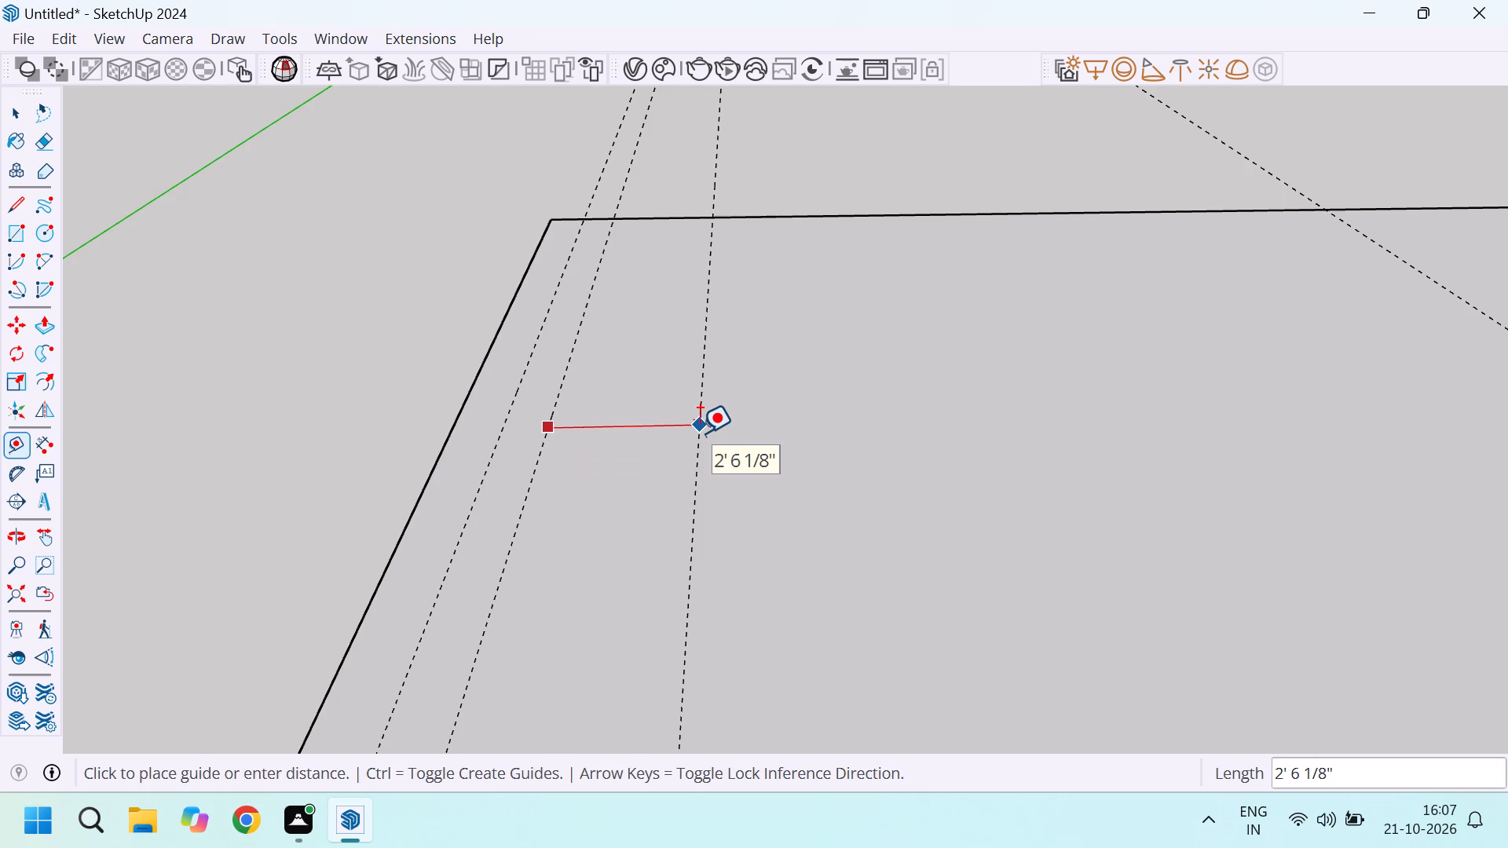
type("11'")
key("Return")
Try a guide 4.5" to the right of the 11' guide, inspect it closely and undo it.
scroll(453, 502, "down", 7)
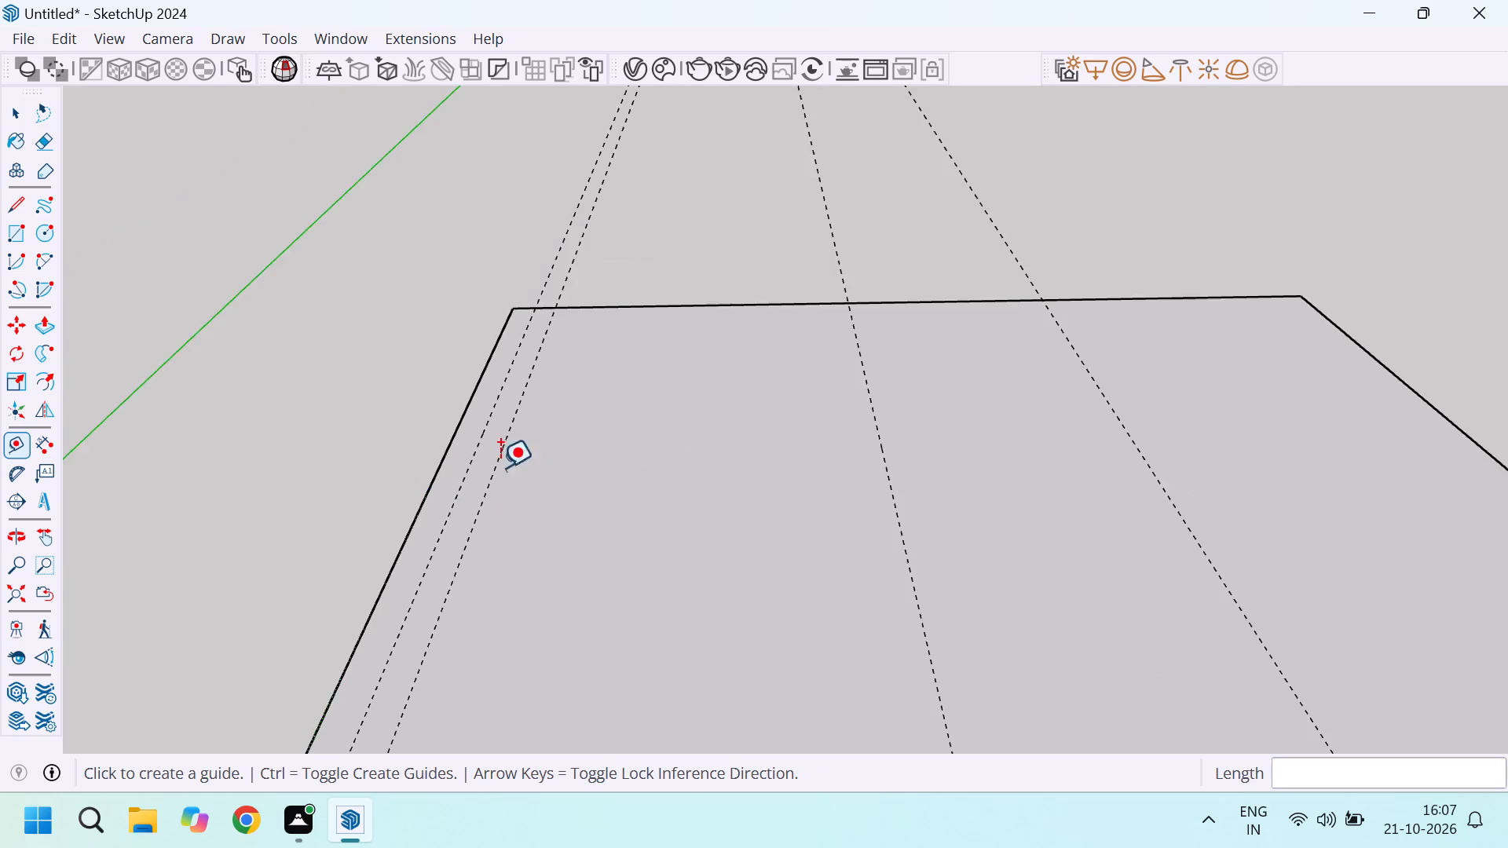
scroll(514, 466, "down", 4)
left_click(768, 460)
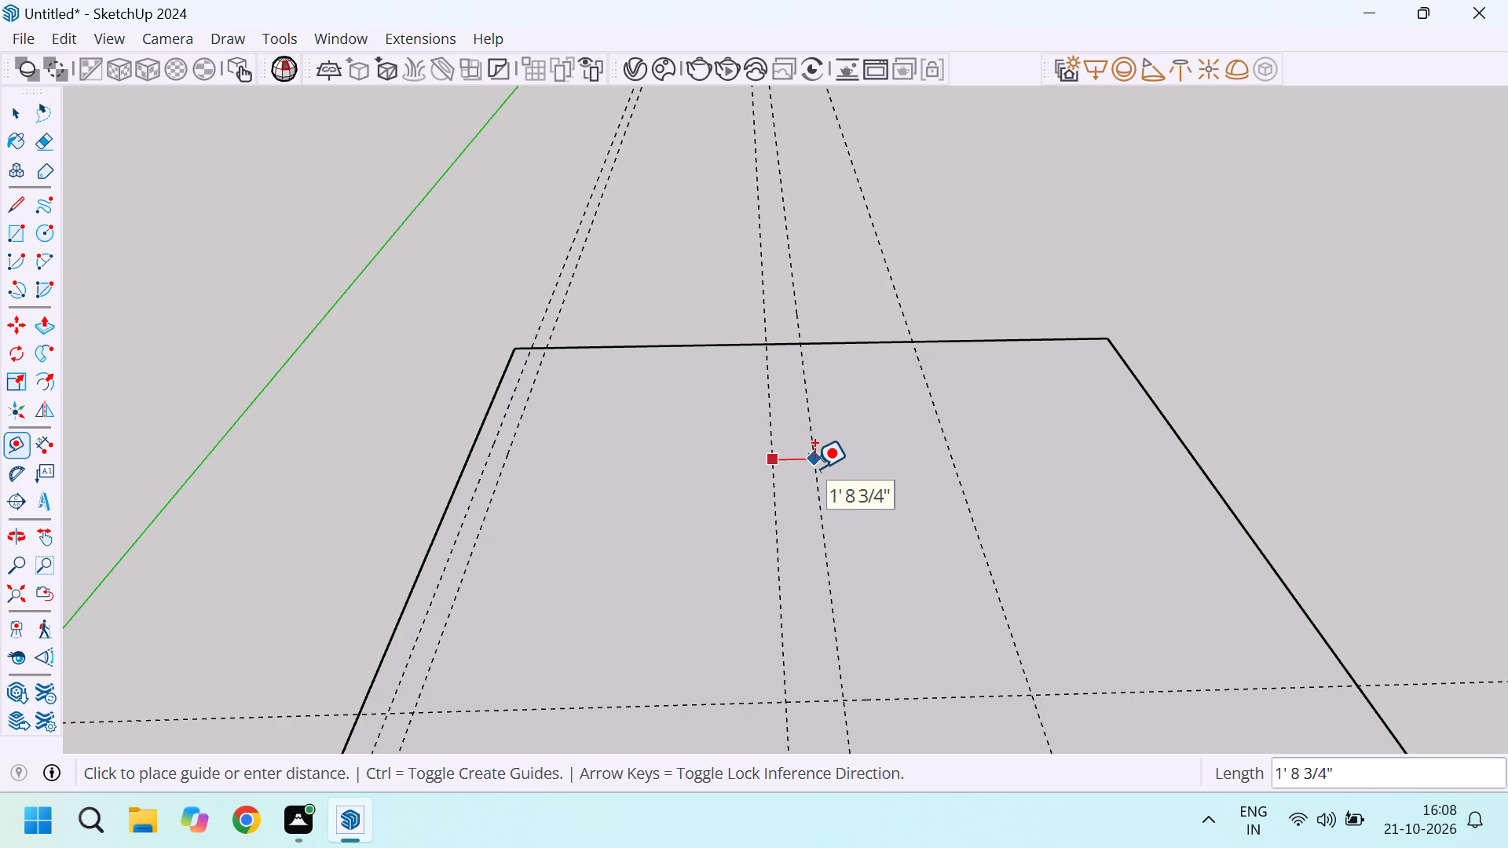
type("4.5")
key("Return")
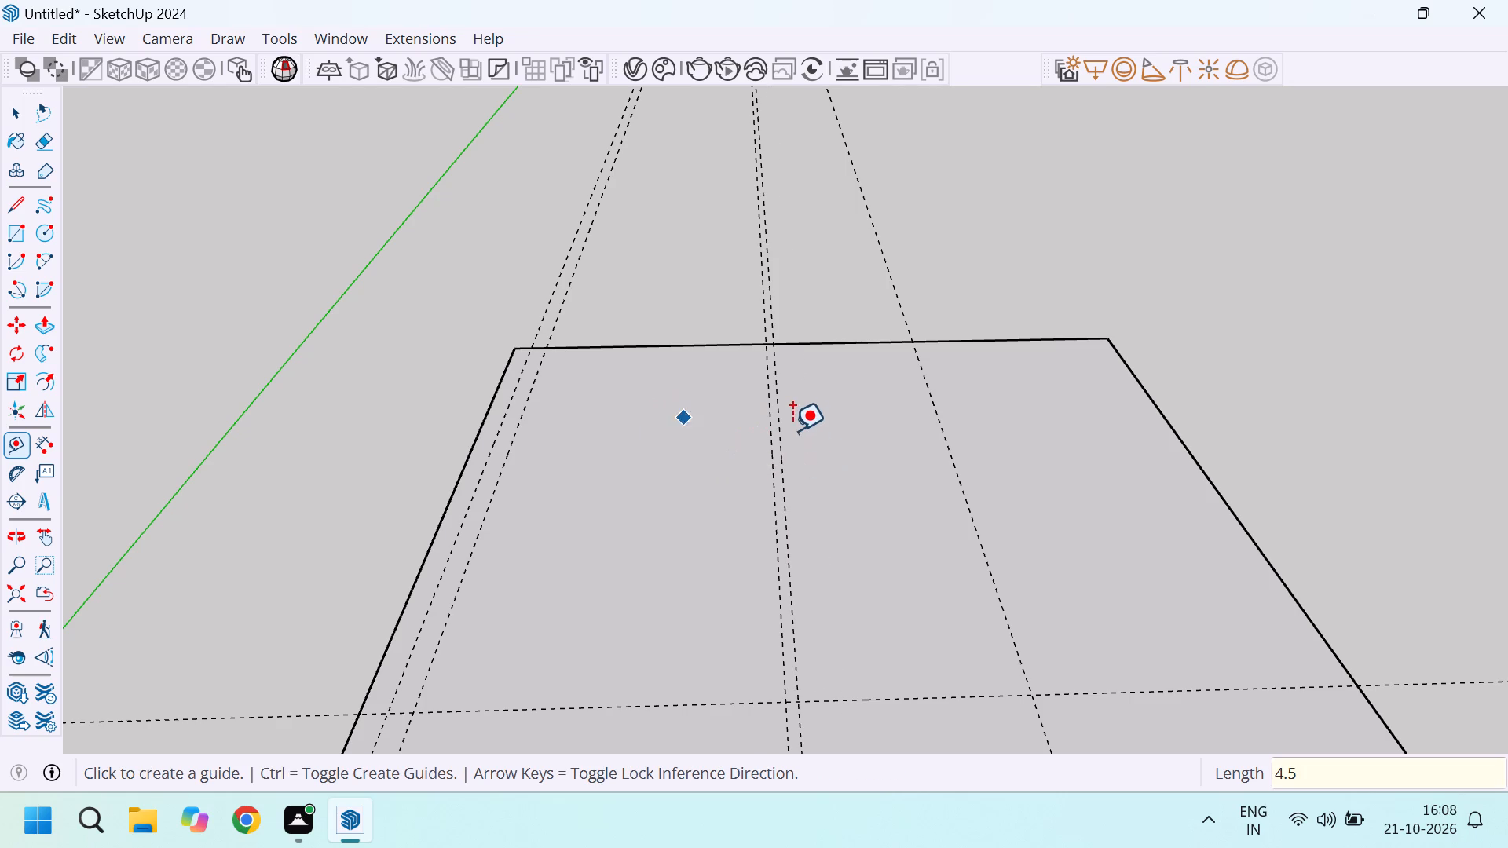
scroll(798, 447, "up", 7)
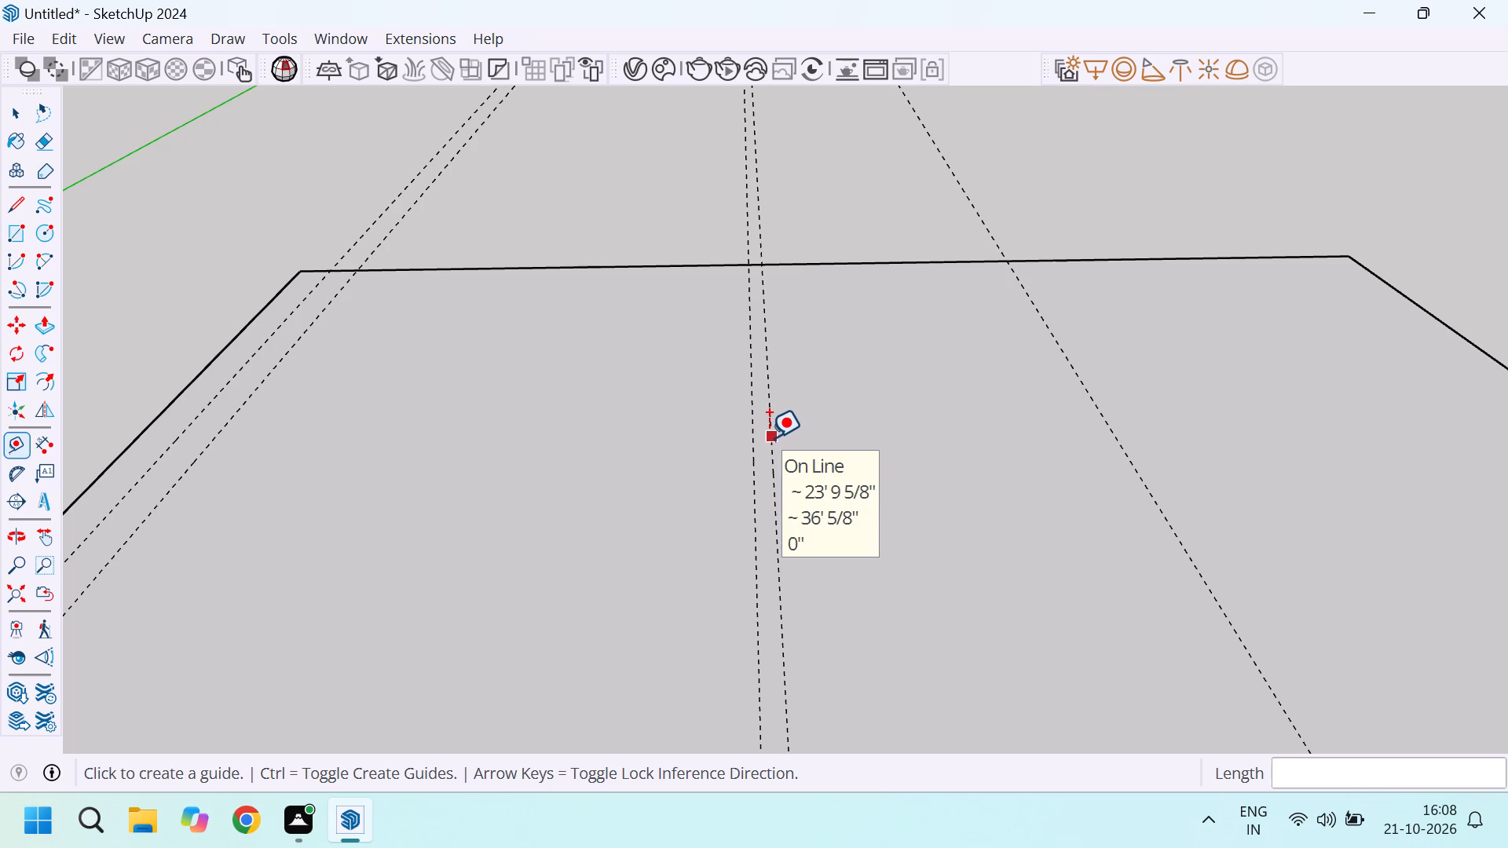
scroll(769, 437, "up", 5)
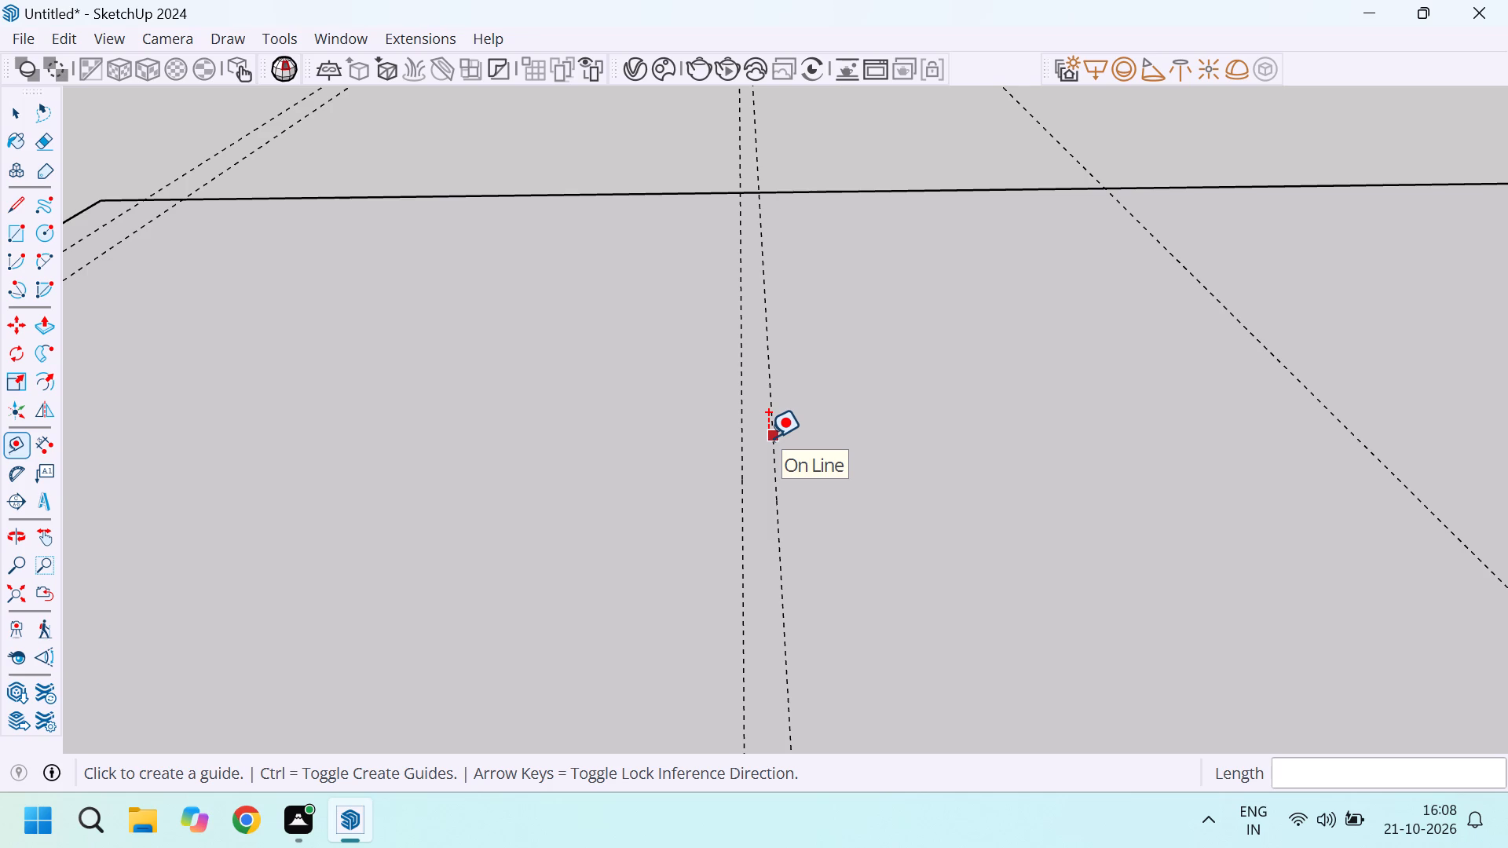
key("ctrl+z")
Offset a wall-thickness guide 5" to the right of the 11' guide.
left_click_drag(741, 413, 749, 413)
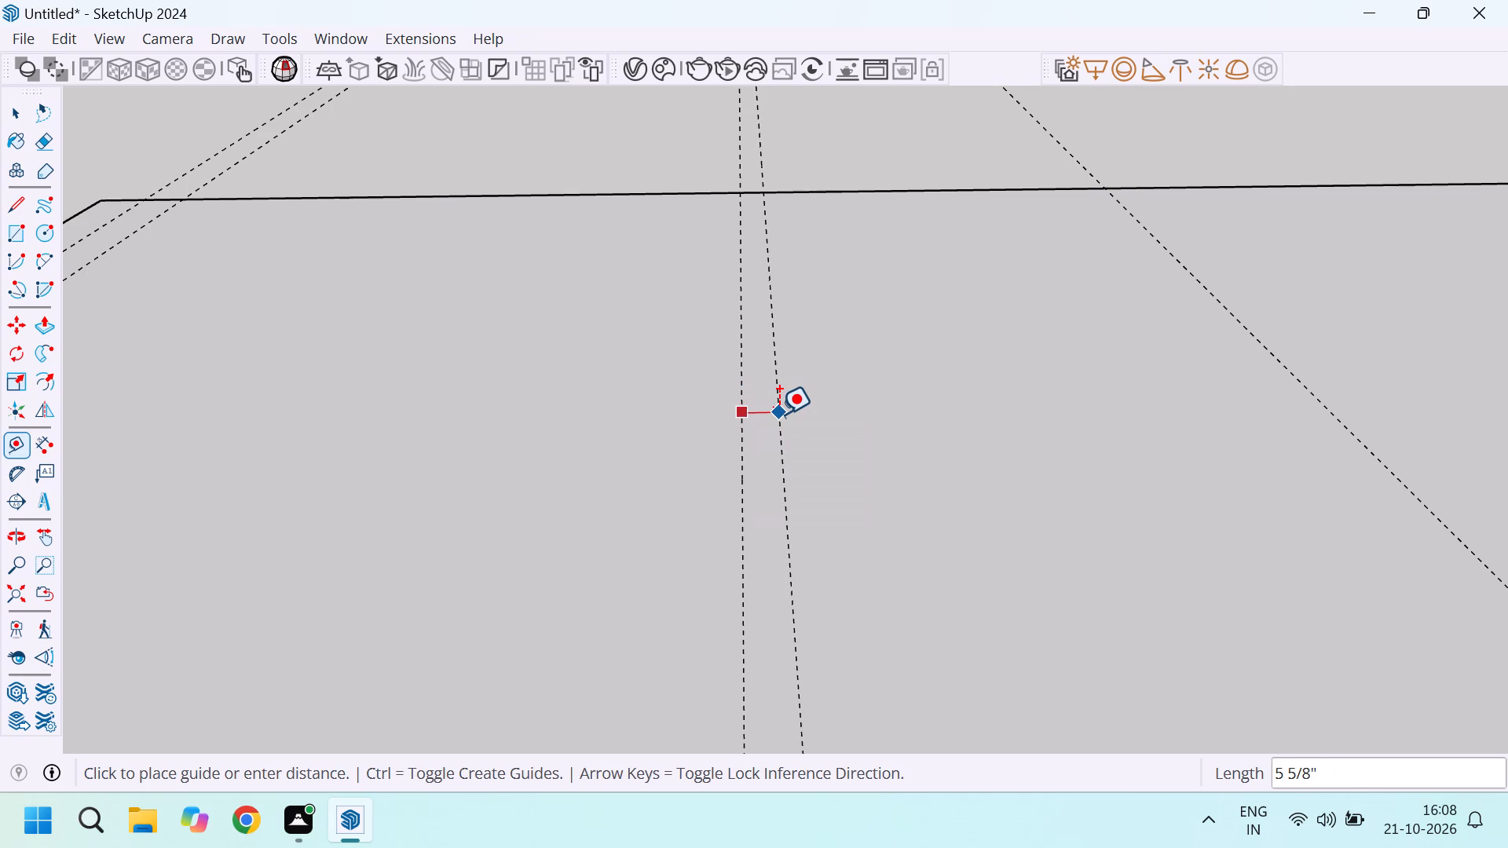
key("5")
key("Return")
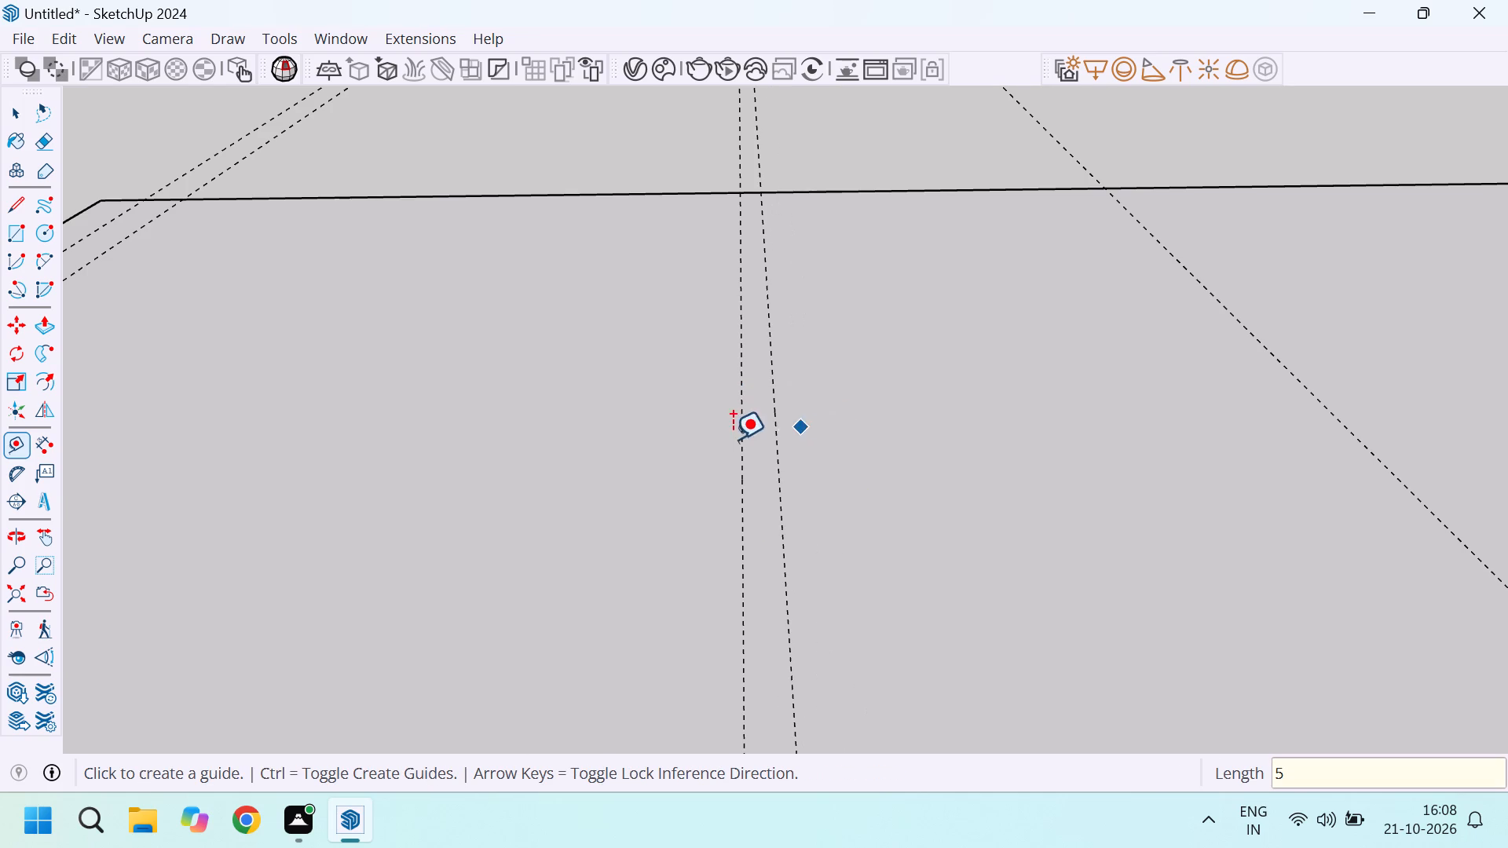
Place a front-to-back guide 5' to the right of the 5" guide and another 5" beyond it.
left_click(778, 429)
type("5'")
key("Return")
scroll(613, 424, "down", 6)
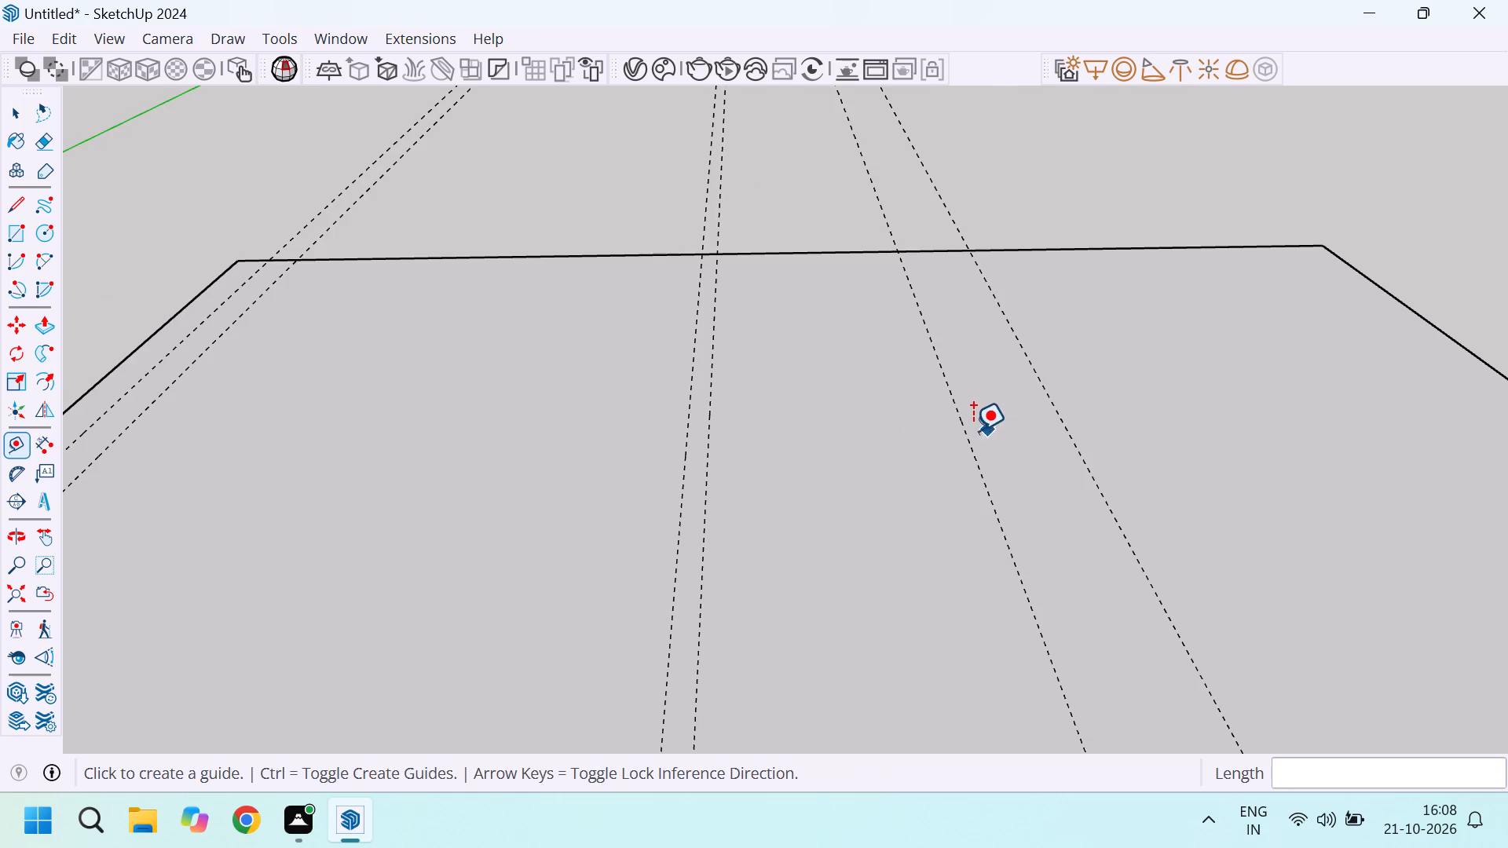
left_click(963, 428)
key("5")
key("Return")
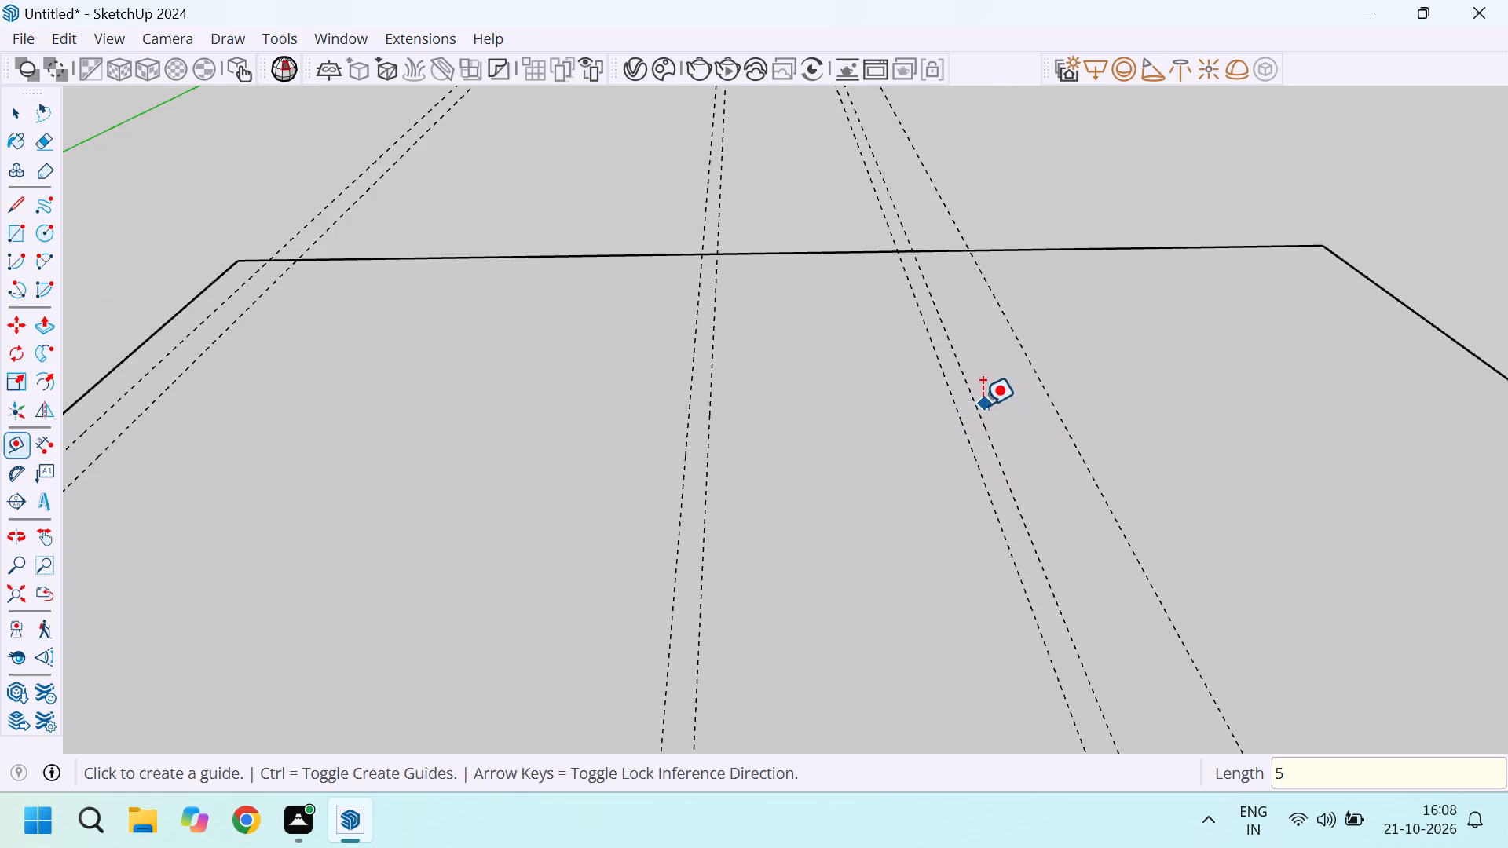
Place a guide 10' toward the base's right edge from the latest 5" guide and another 9" beyond it.
left_click(979, 410)
type("10'")
key("Return")
scroll(587, 348, "down", 6)
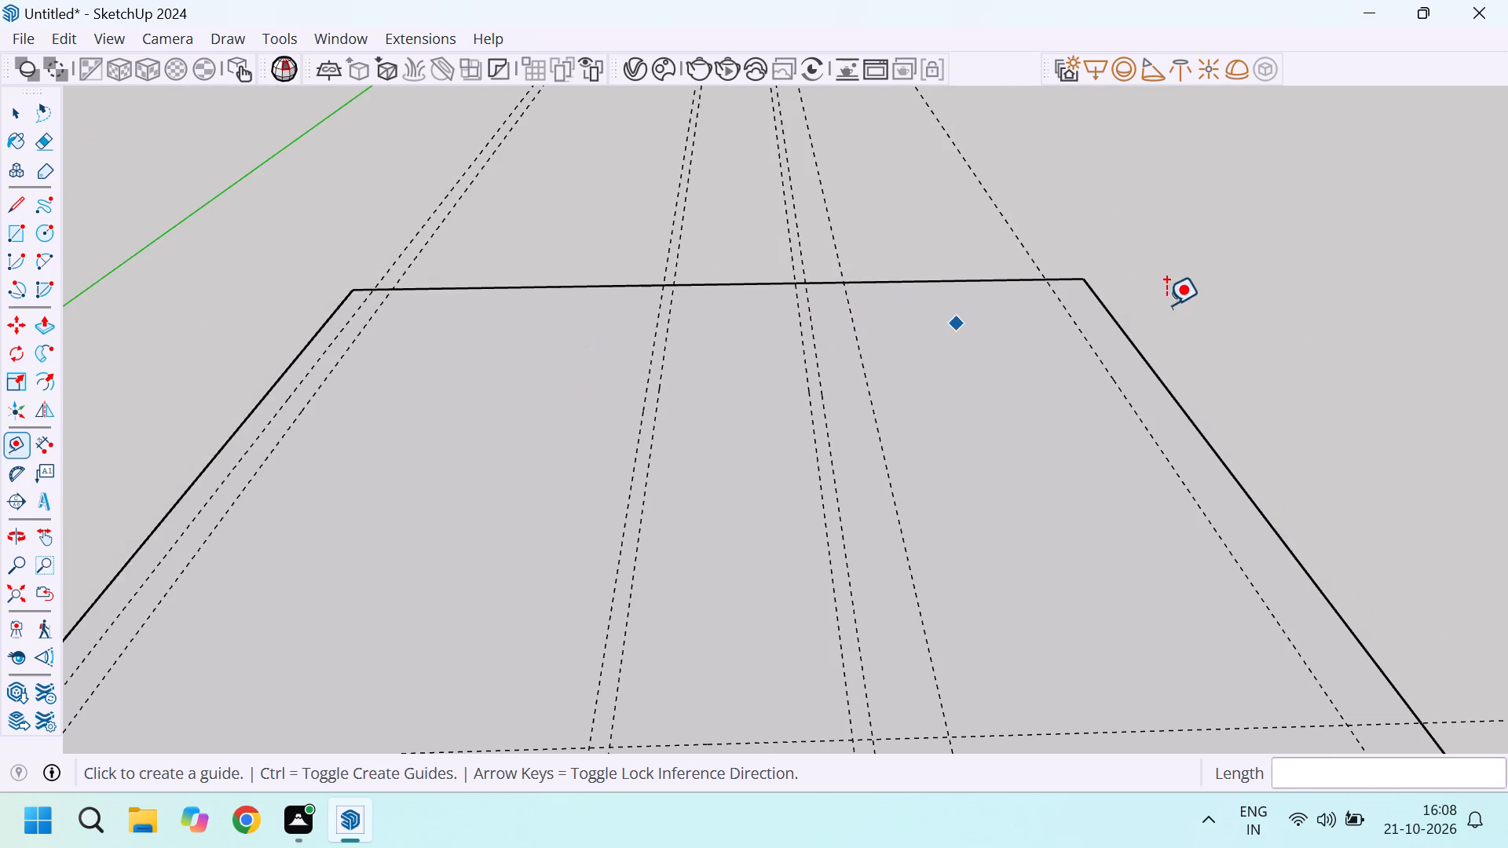
scroll(1078, 360, "up", 3)
left_click(1100, 348)
scroll(1107, 347, "up", 4)
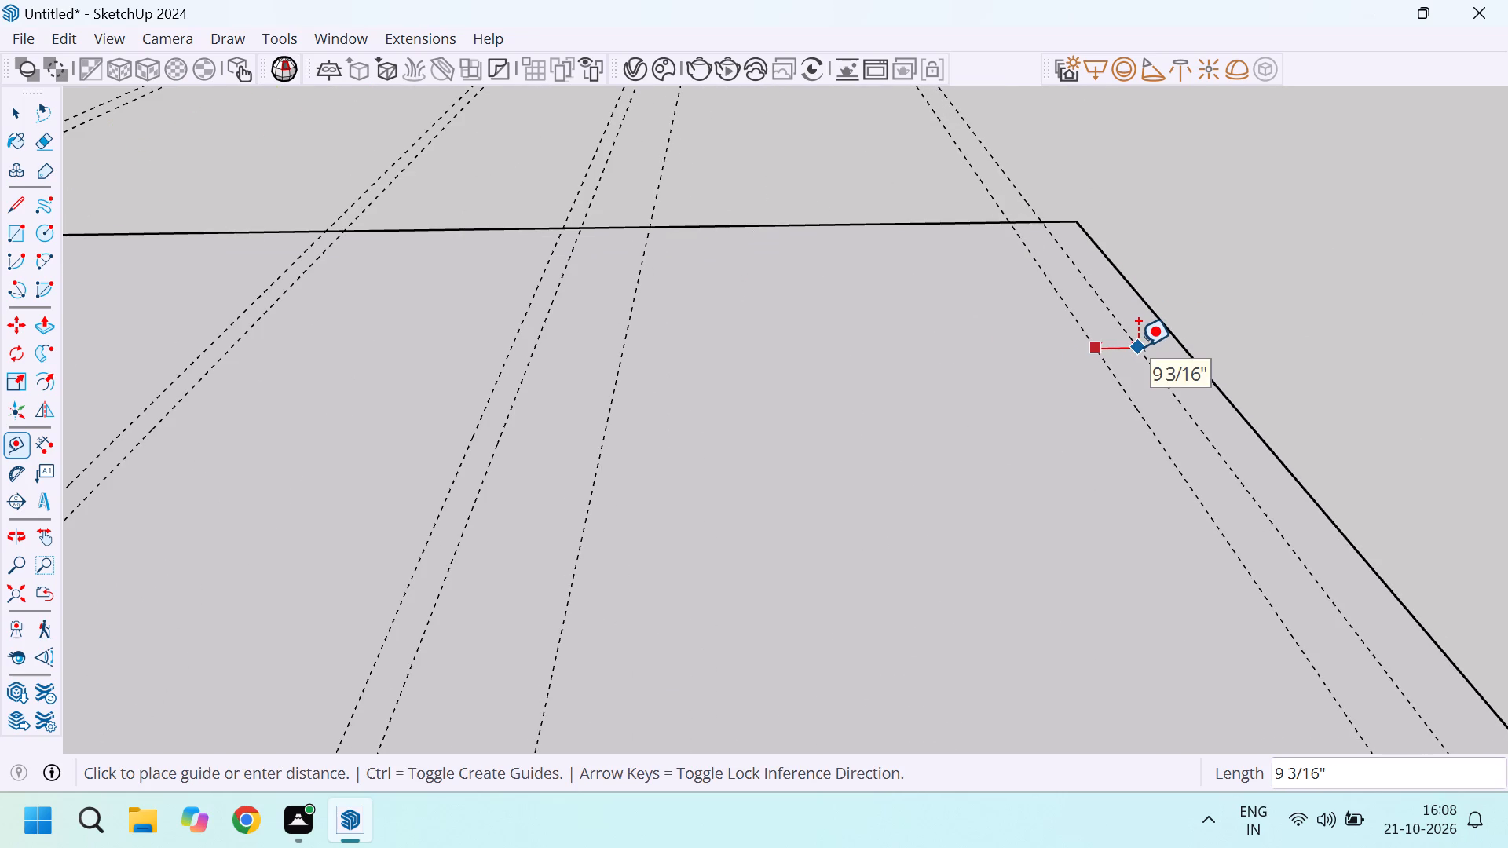
key("9")
key("Return")
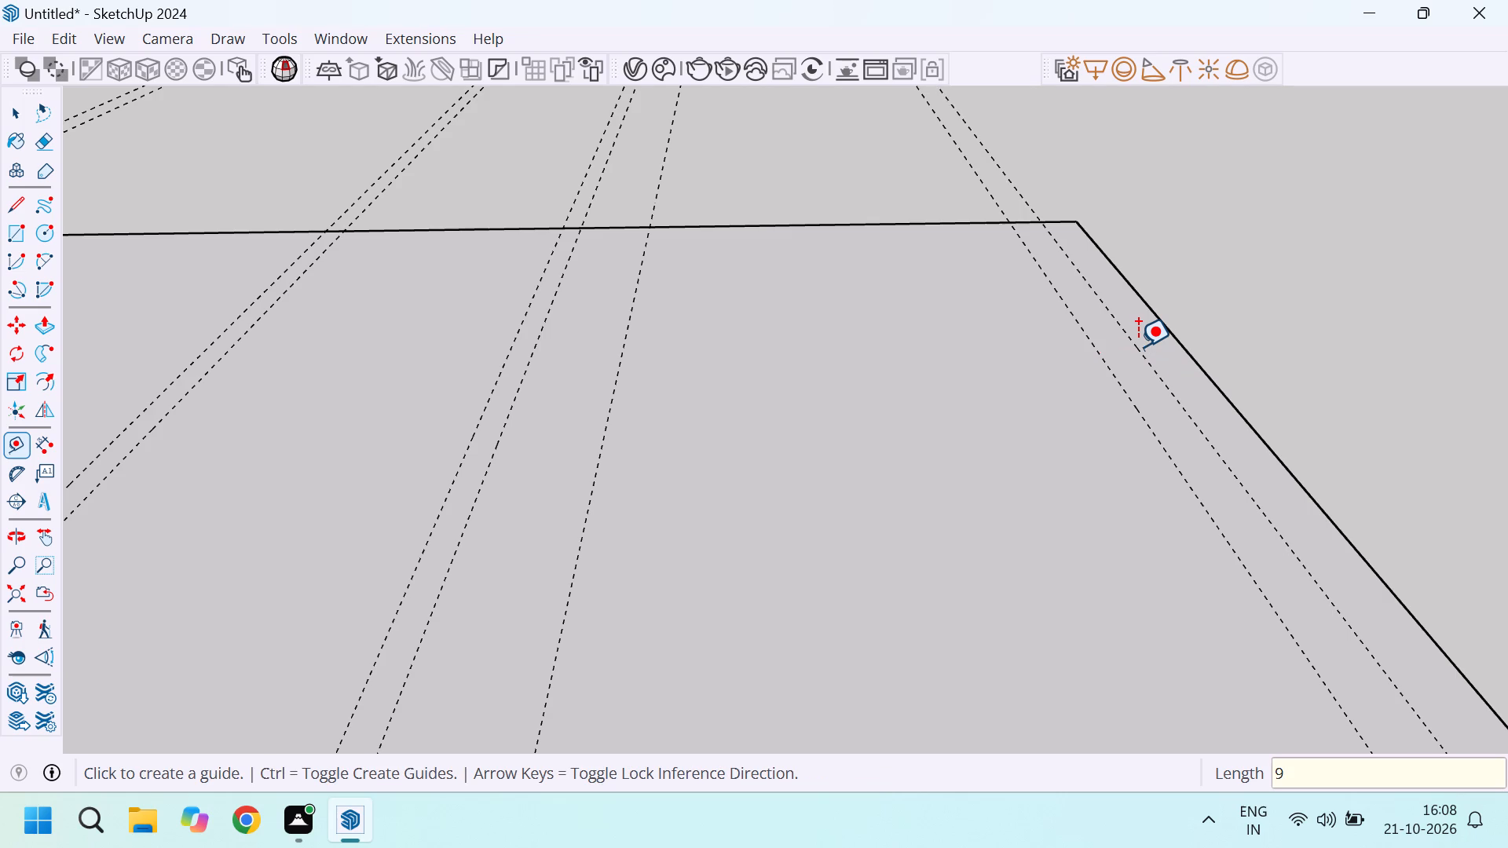
Check the gaps from the outermost front-to-back guides to the base's right and left edges.
scroll(1074, 378, "up", 2)
scroll(1162, 338, "up", 3)
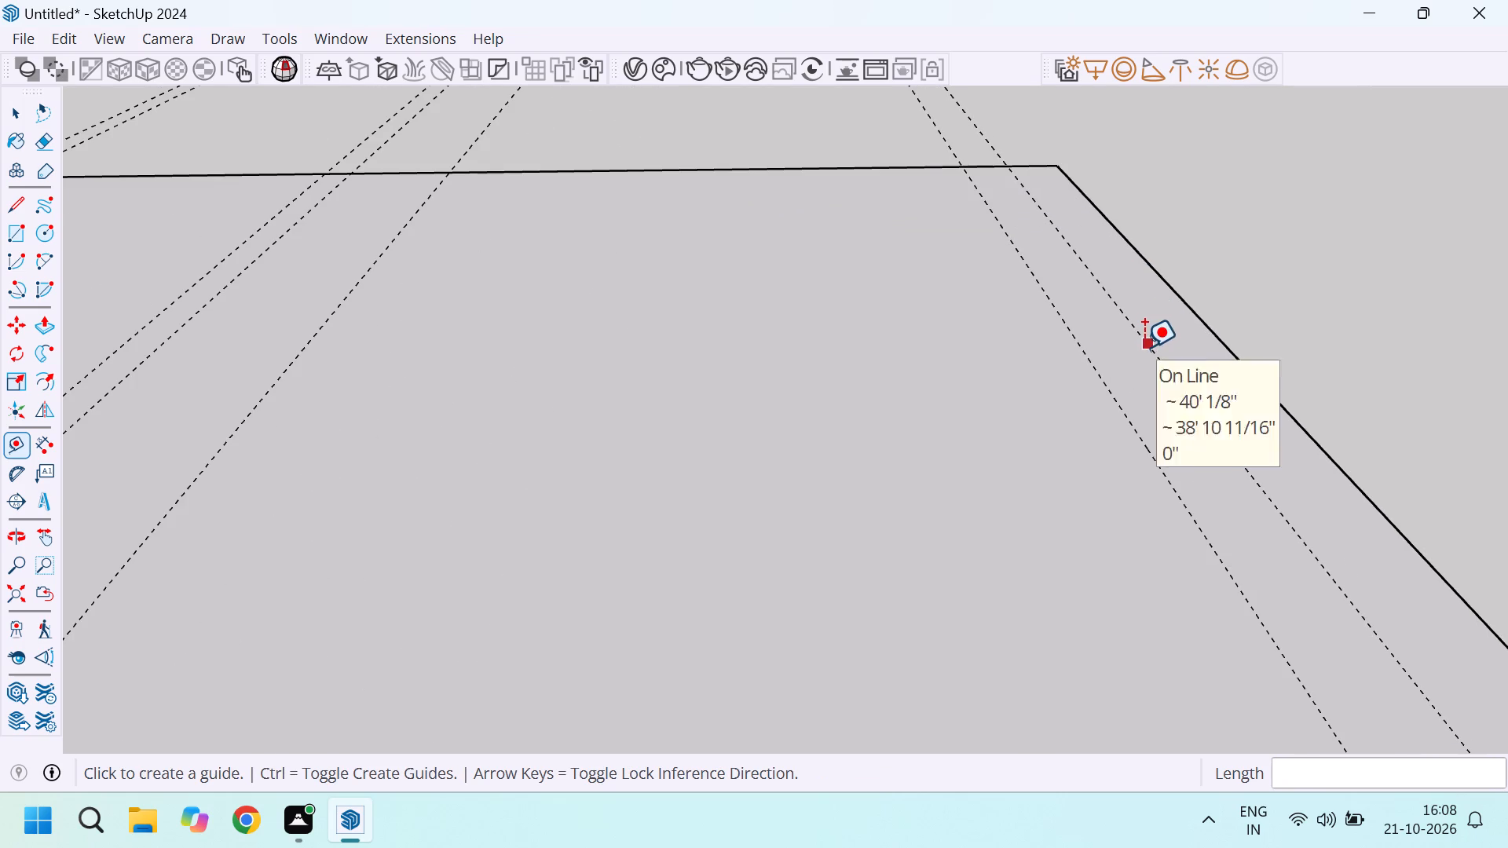
left_click(1144, 347)
key("Escape")
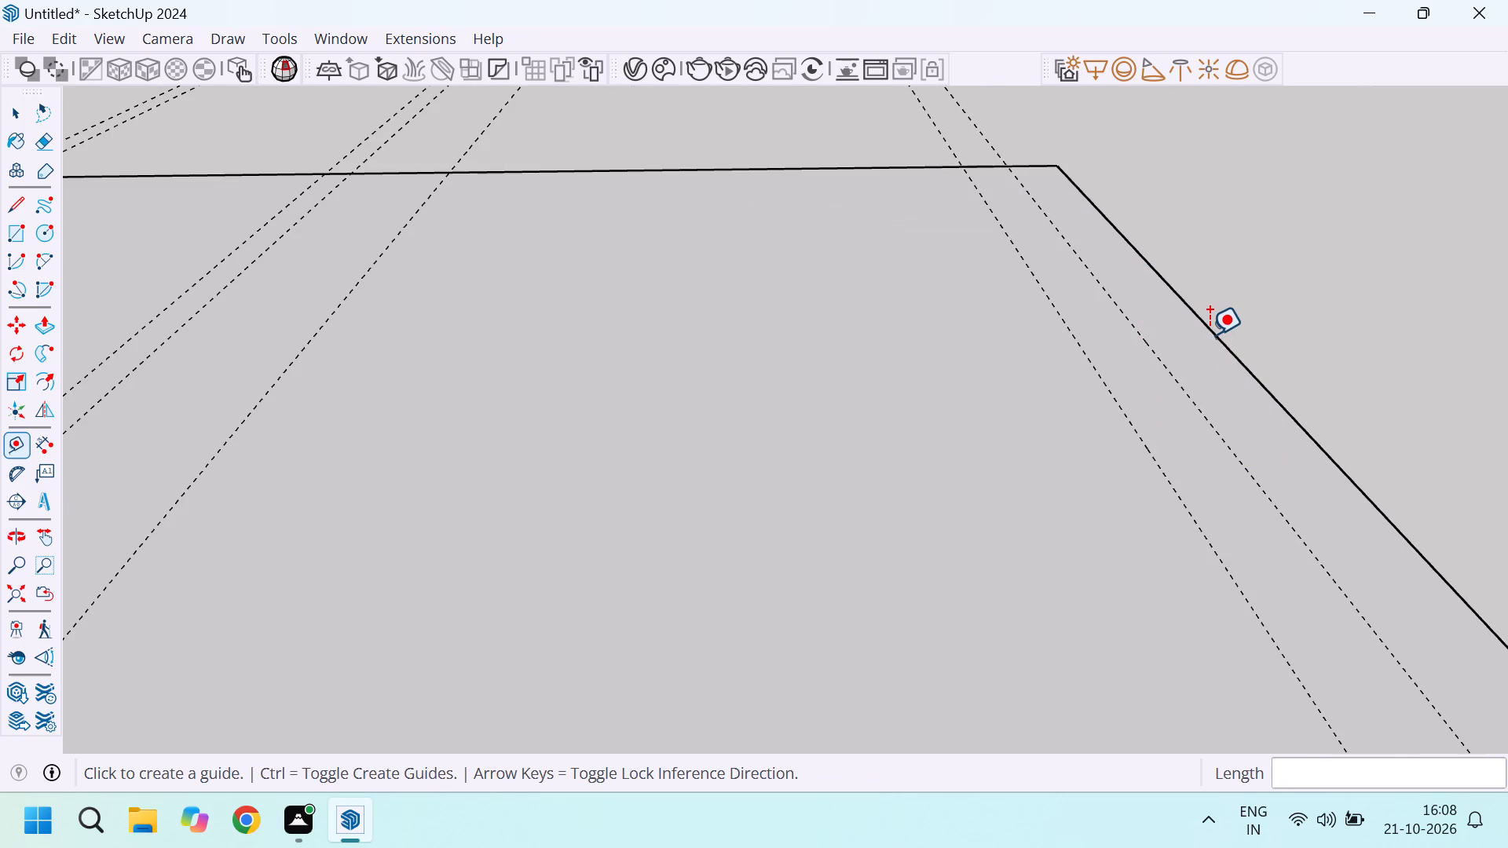
scroll(1210, 334, "down", 19)
scroll(605, 389, "up", 9)
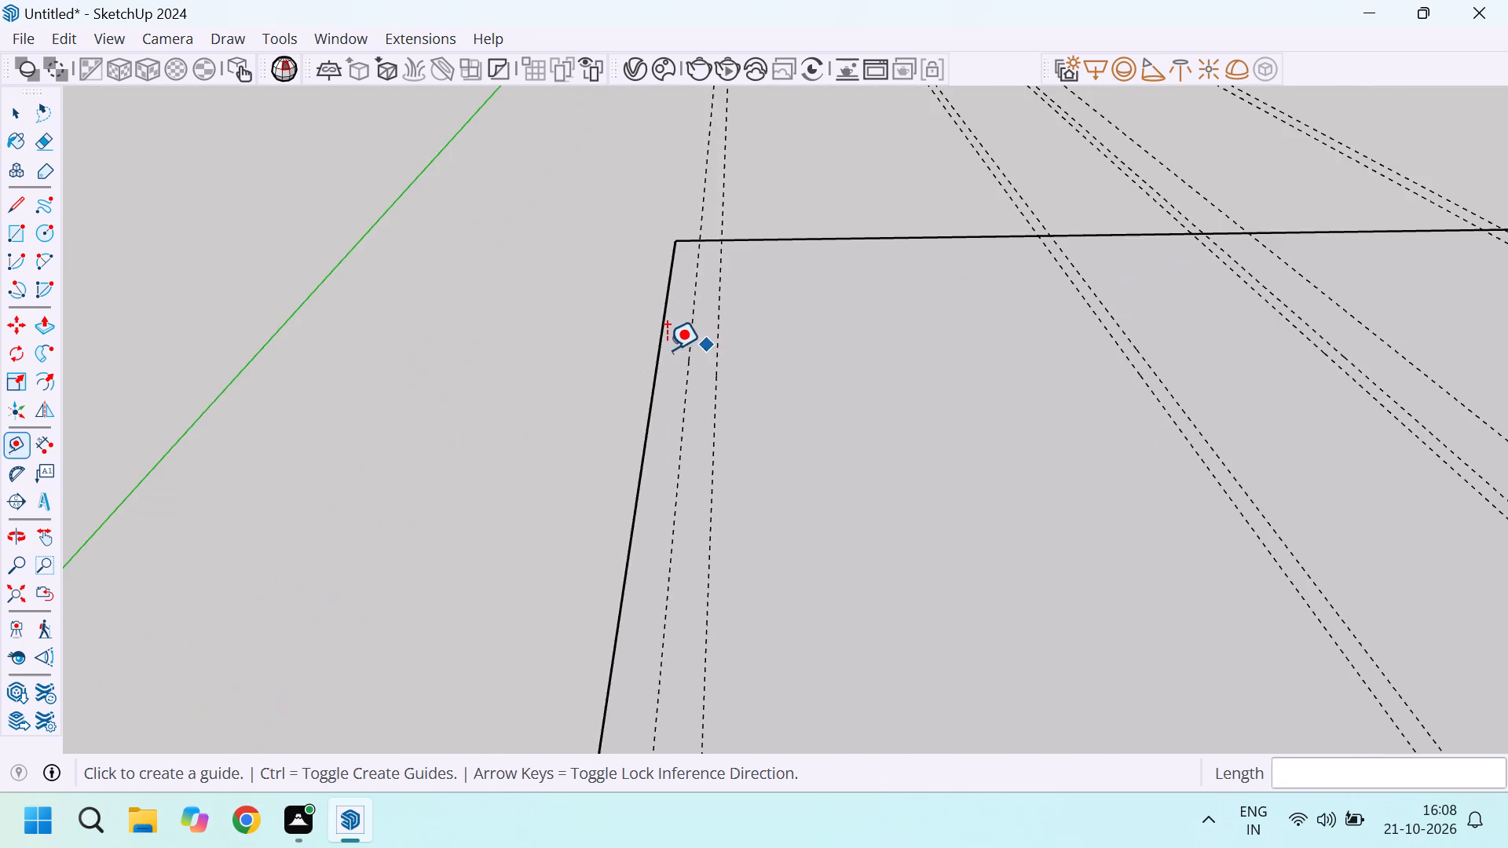
scroll(667, 349, "up", 3)
left_click(691, 353)
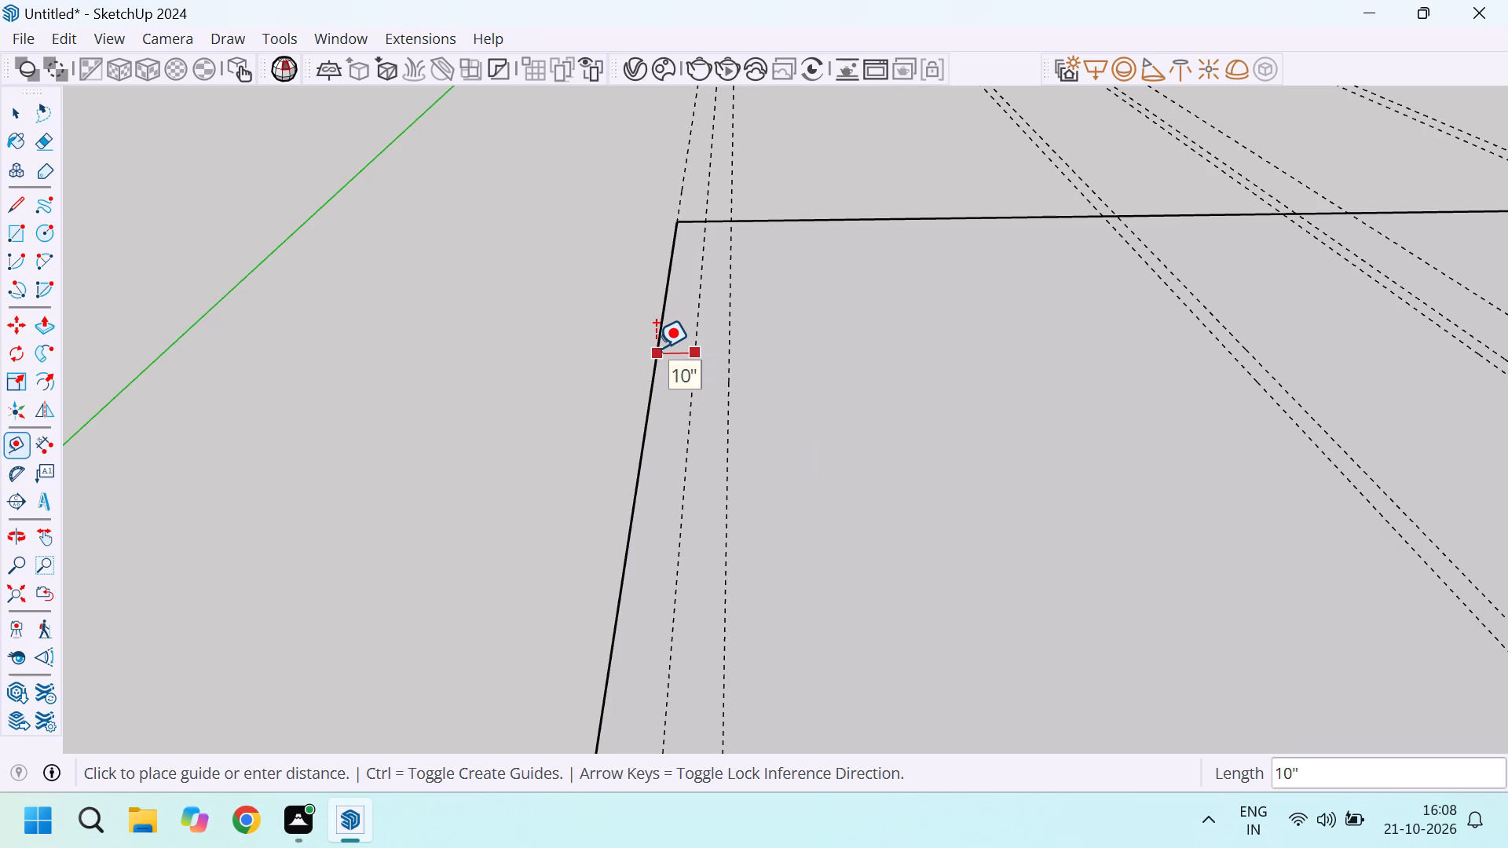
key("Escape")
Offset a guide 10" inward from the base's back edge and a second one 9" further in.
scroll(780, 261, "down", 2)
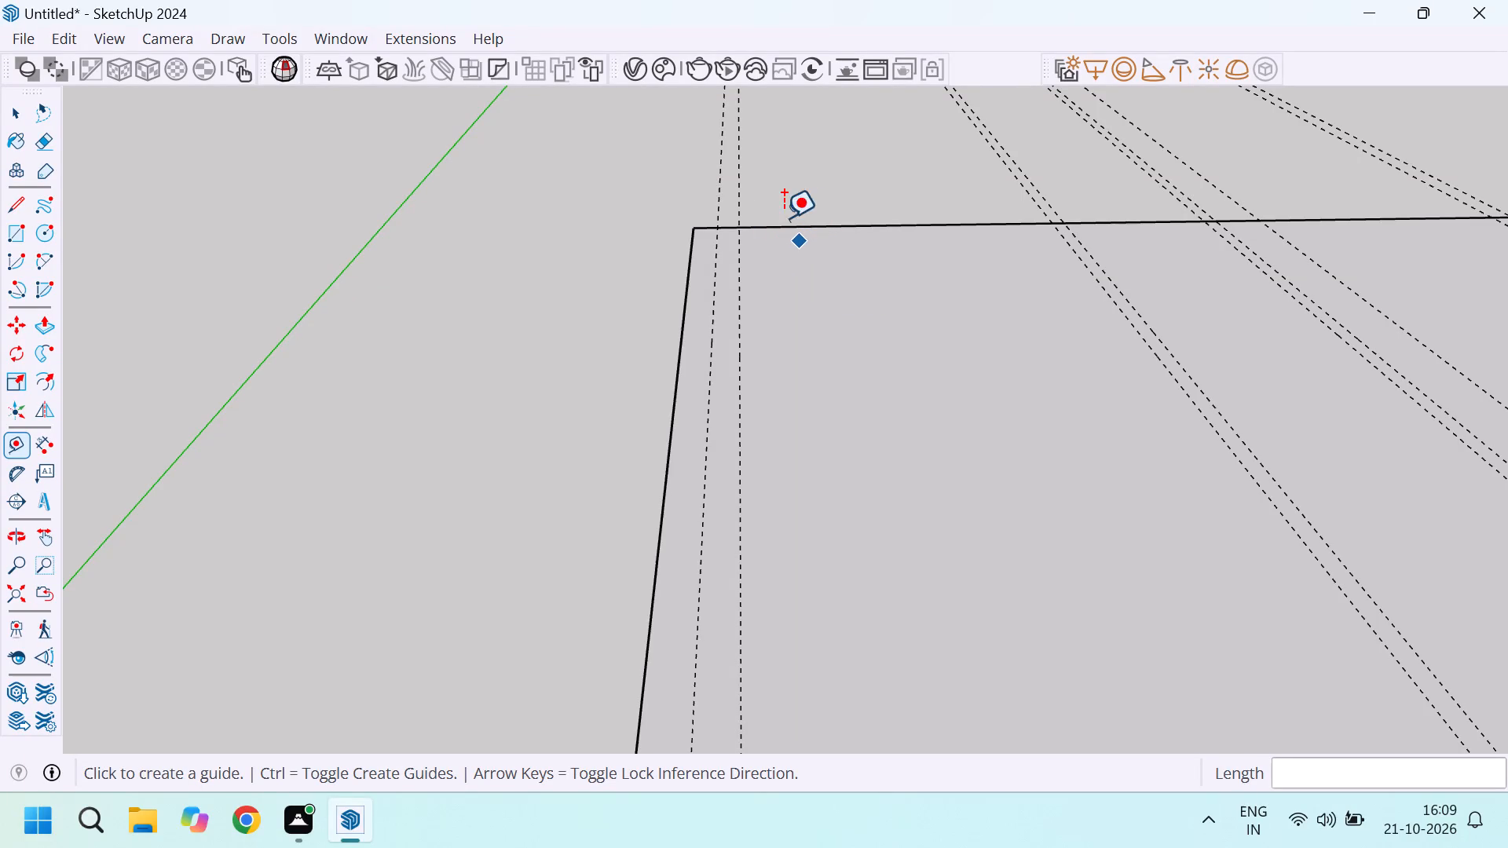
left_click(872, 221)
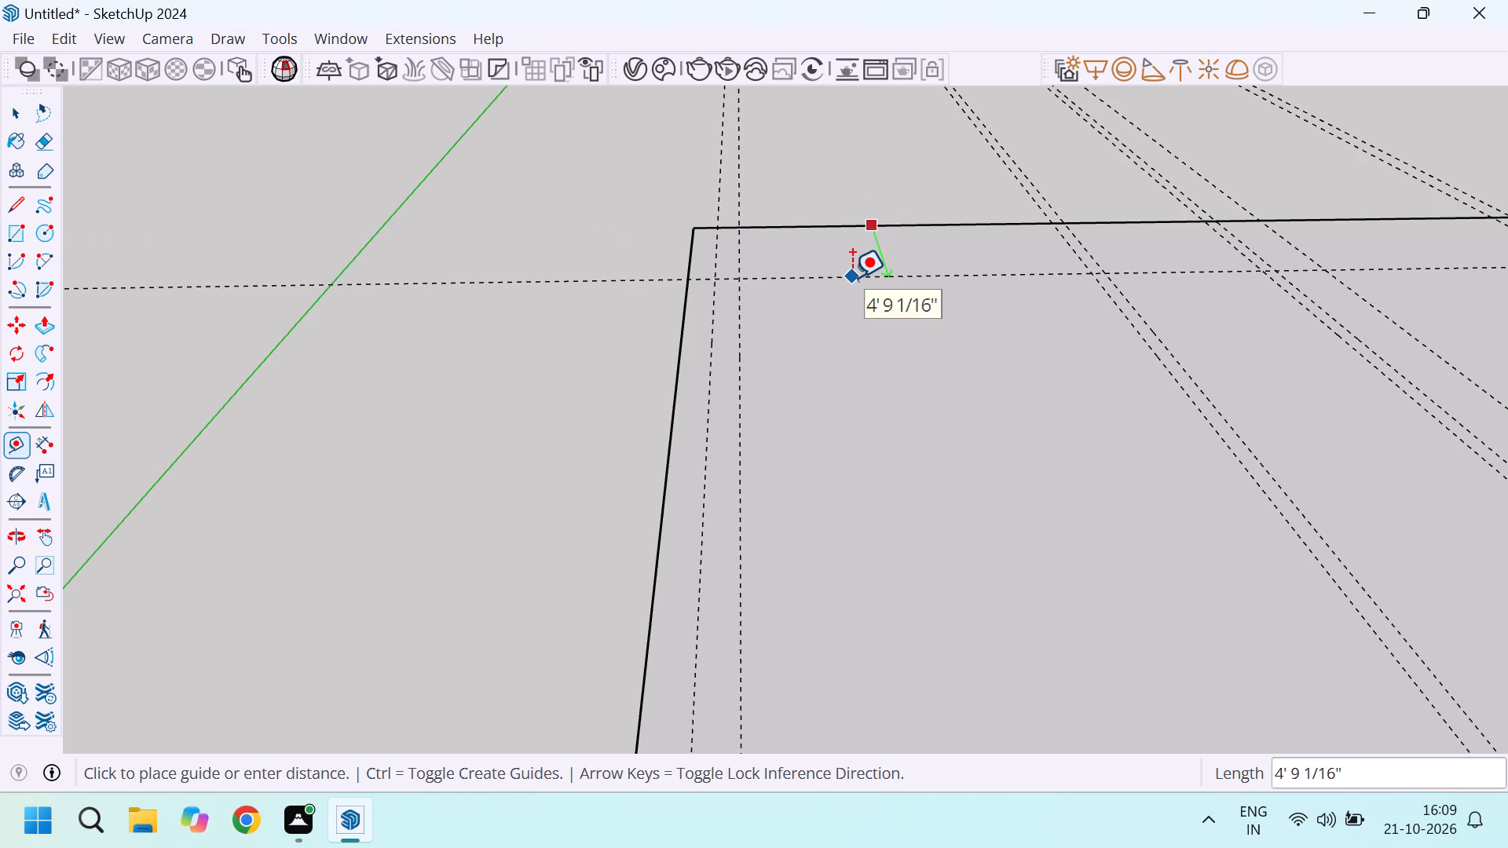
type("10")
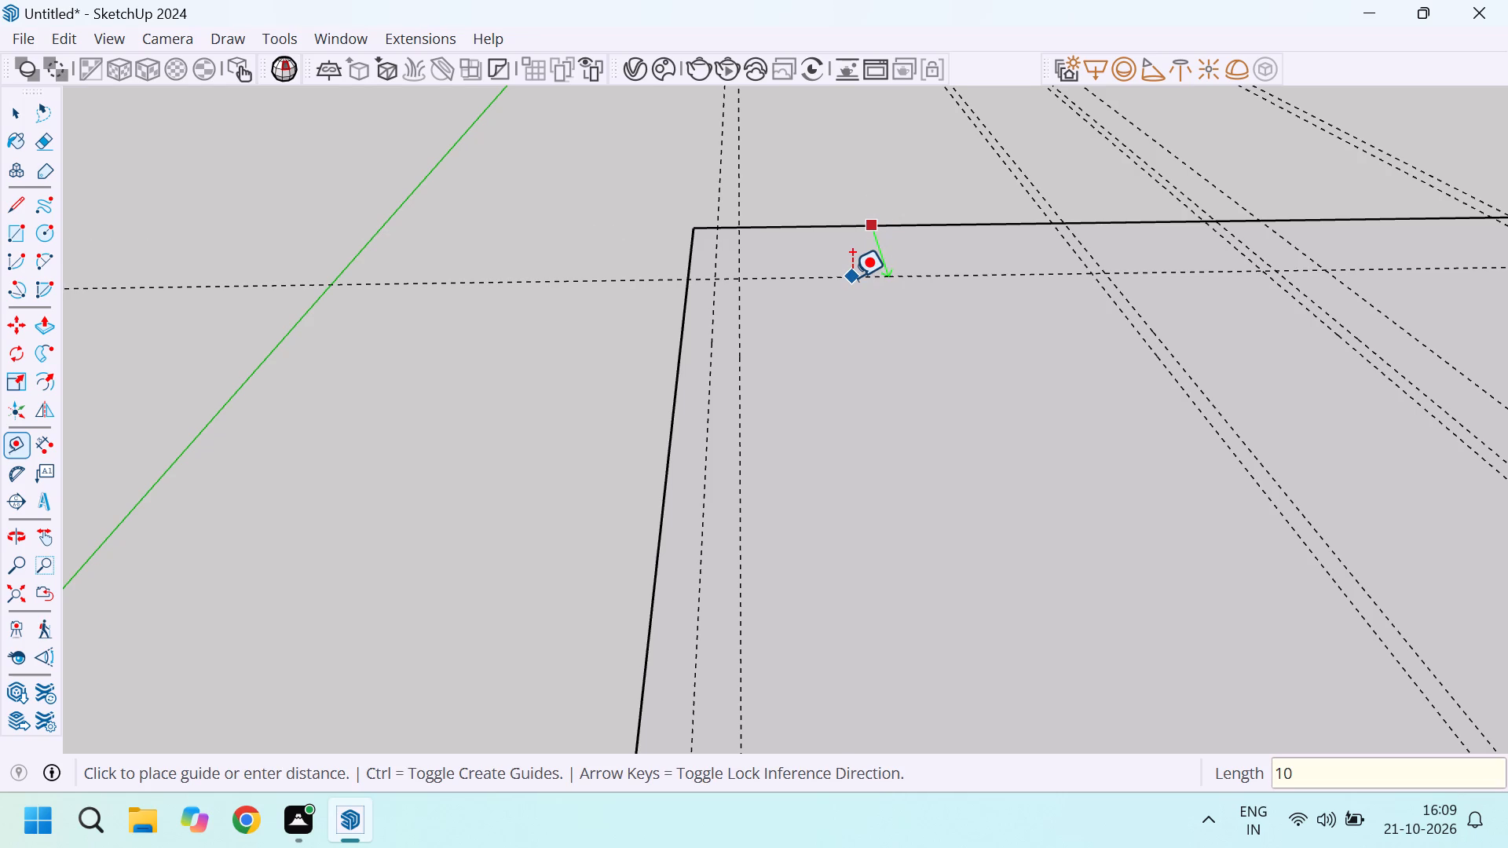
key("Return")
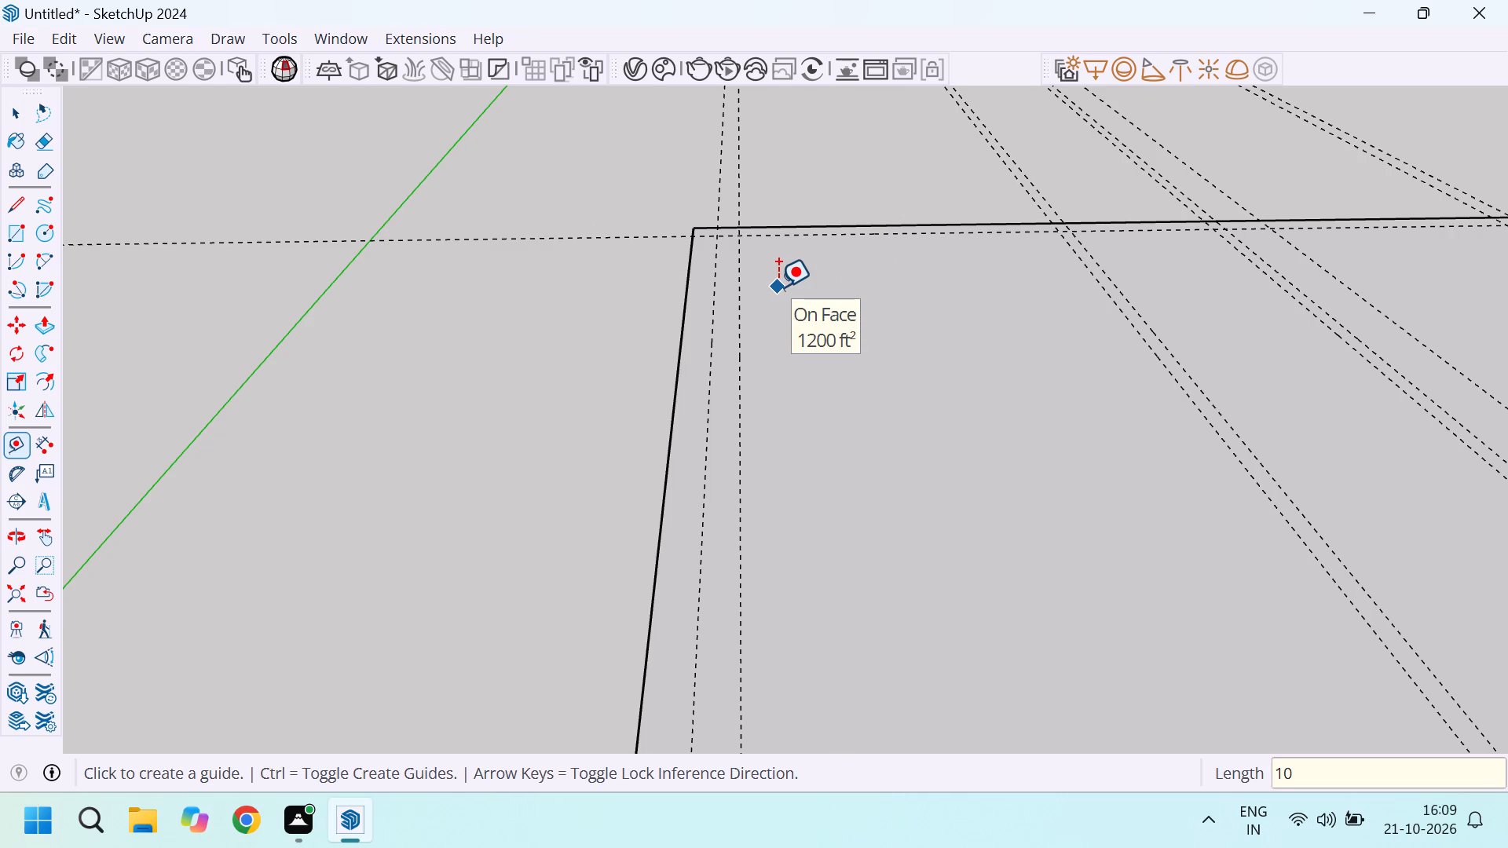
scroll(917, 244, "up", 5)
left_click(906, 230)
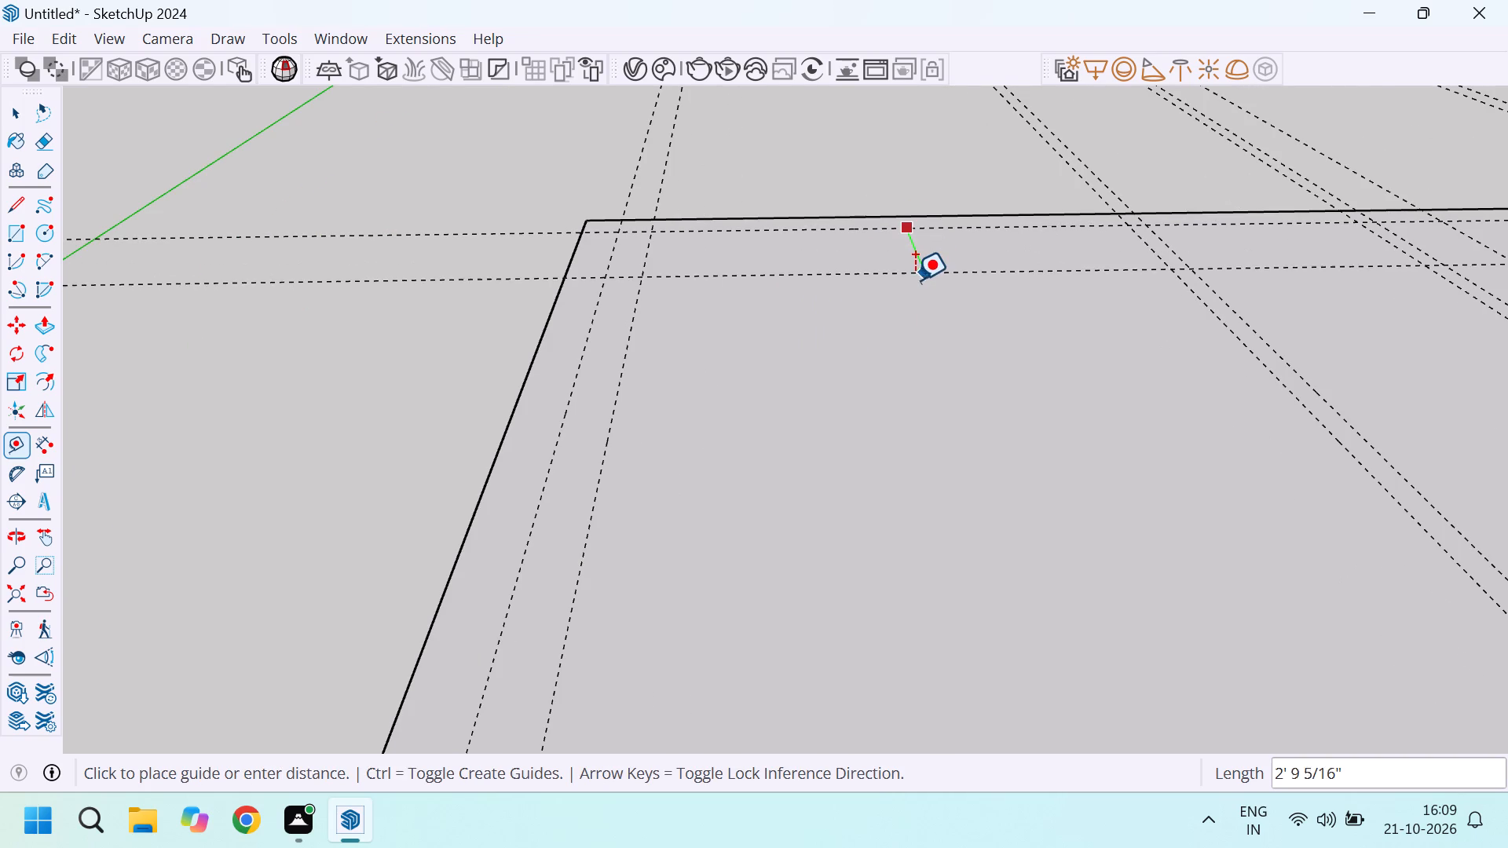
key("9")
key("Return")
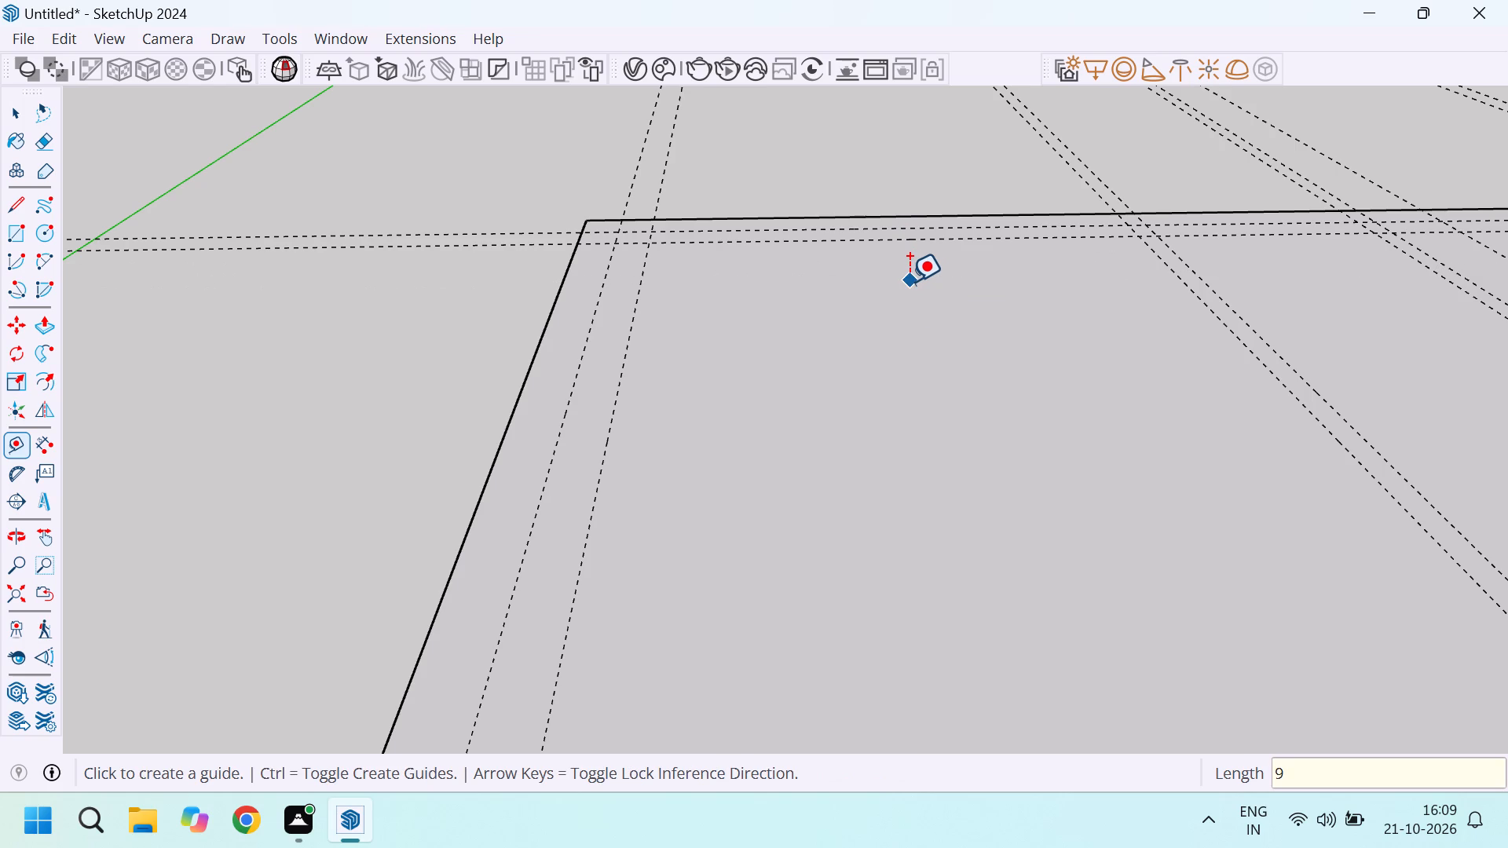
Place a left-to-right guide 12' toward the base's front from the 9" guide and another 5" beyond it.
left_click(862, 238)
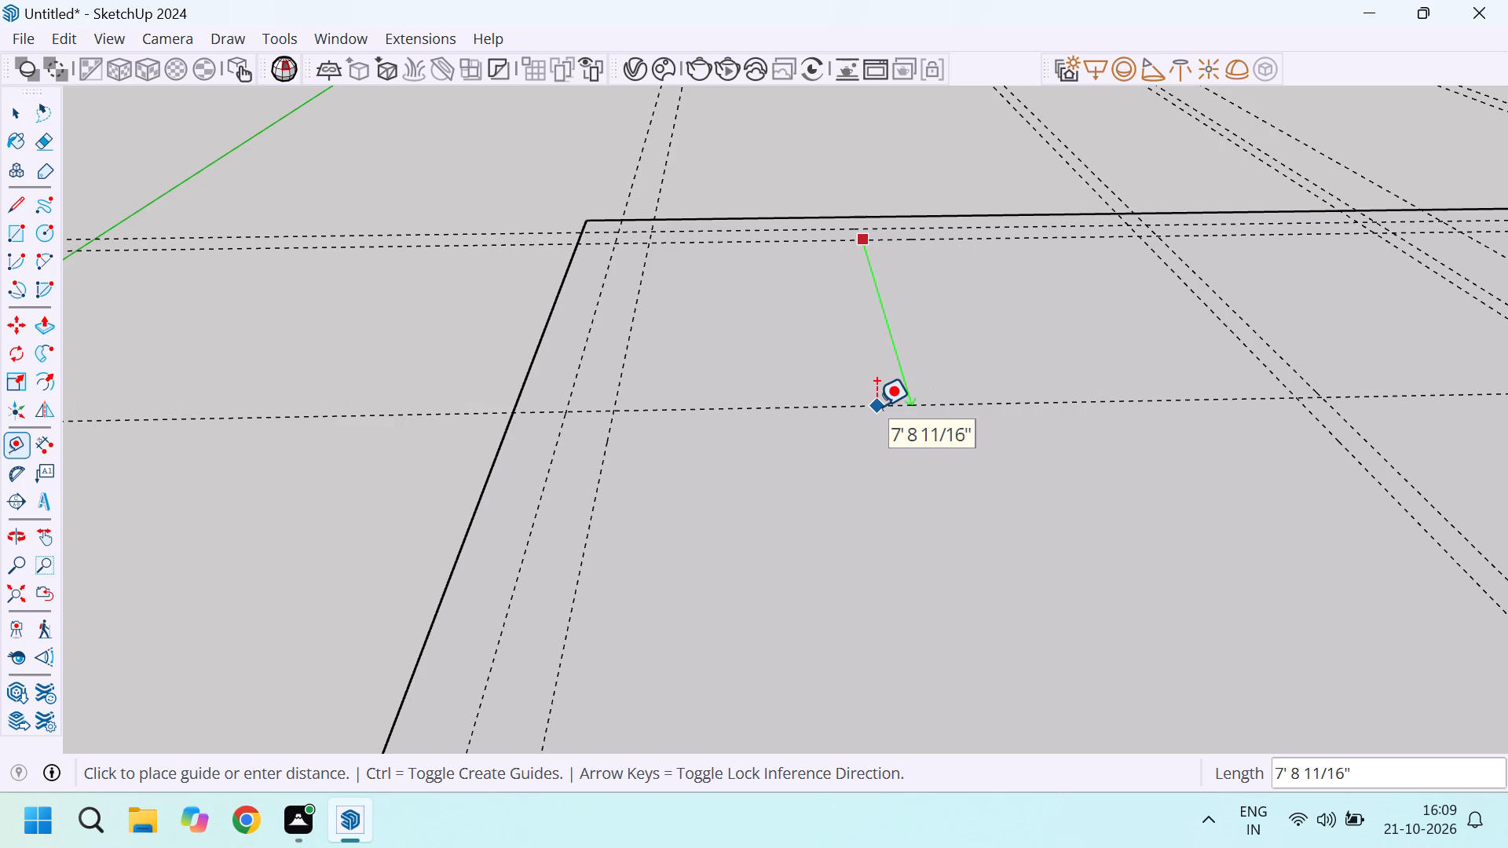
type("12'")
key("Return")
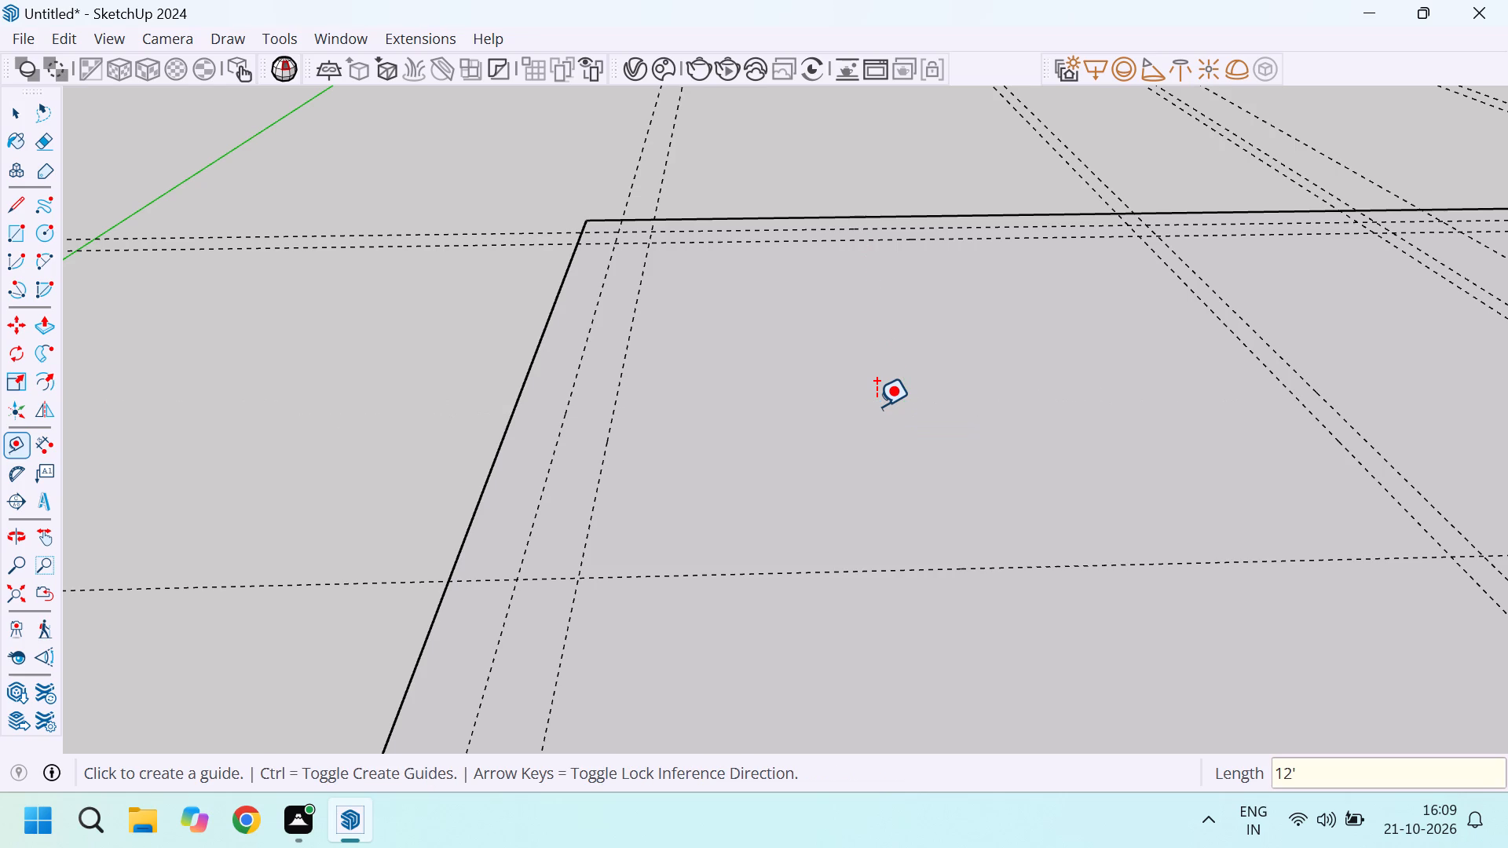
scroll(779, 320, "down", 3)
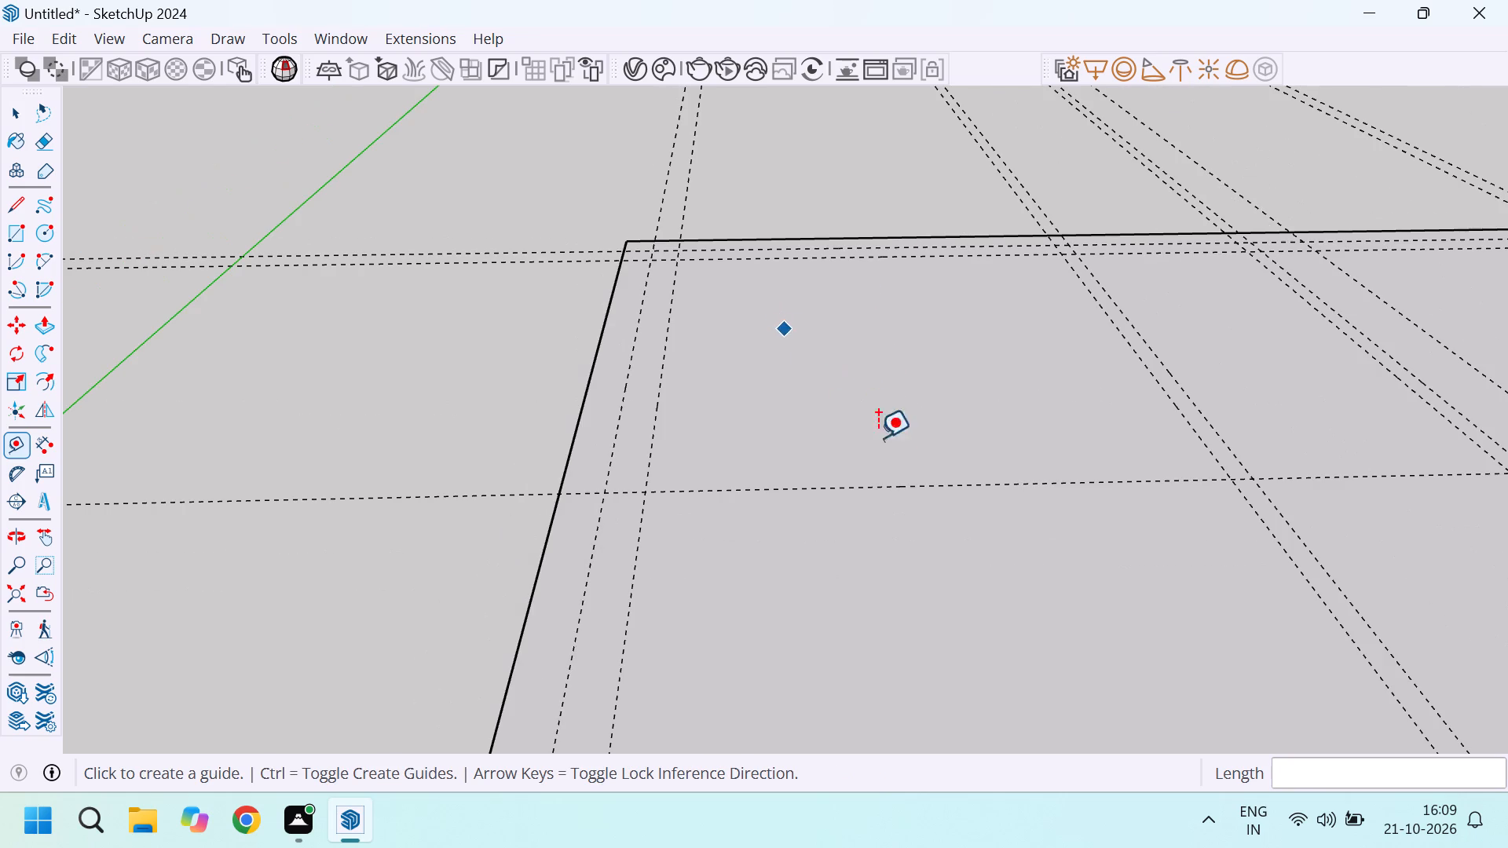
left_click(910, 489)
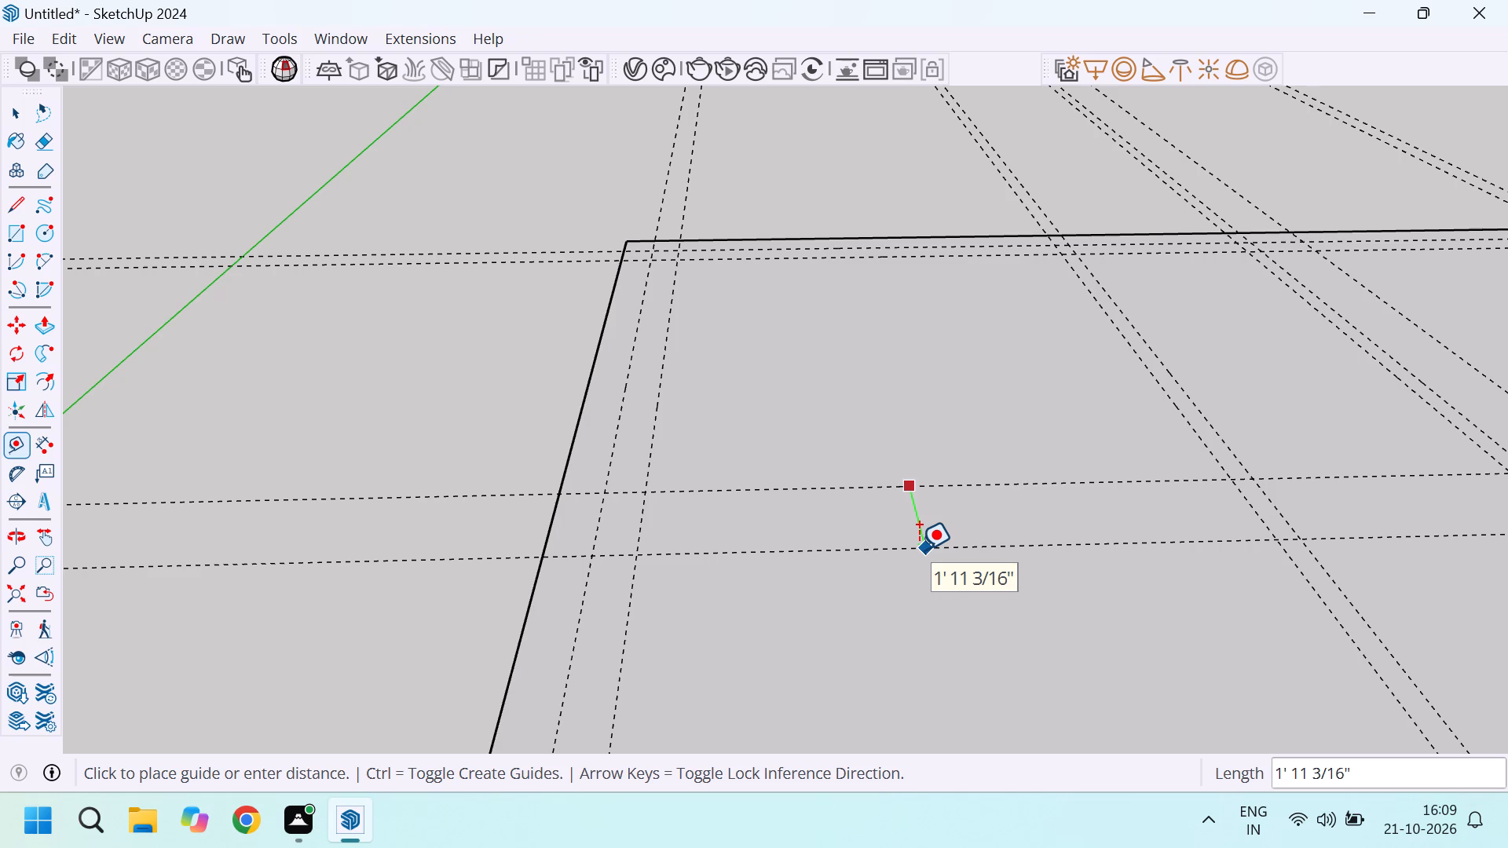
key("5")
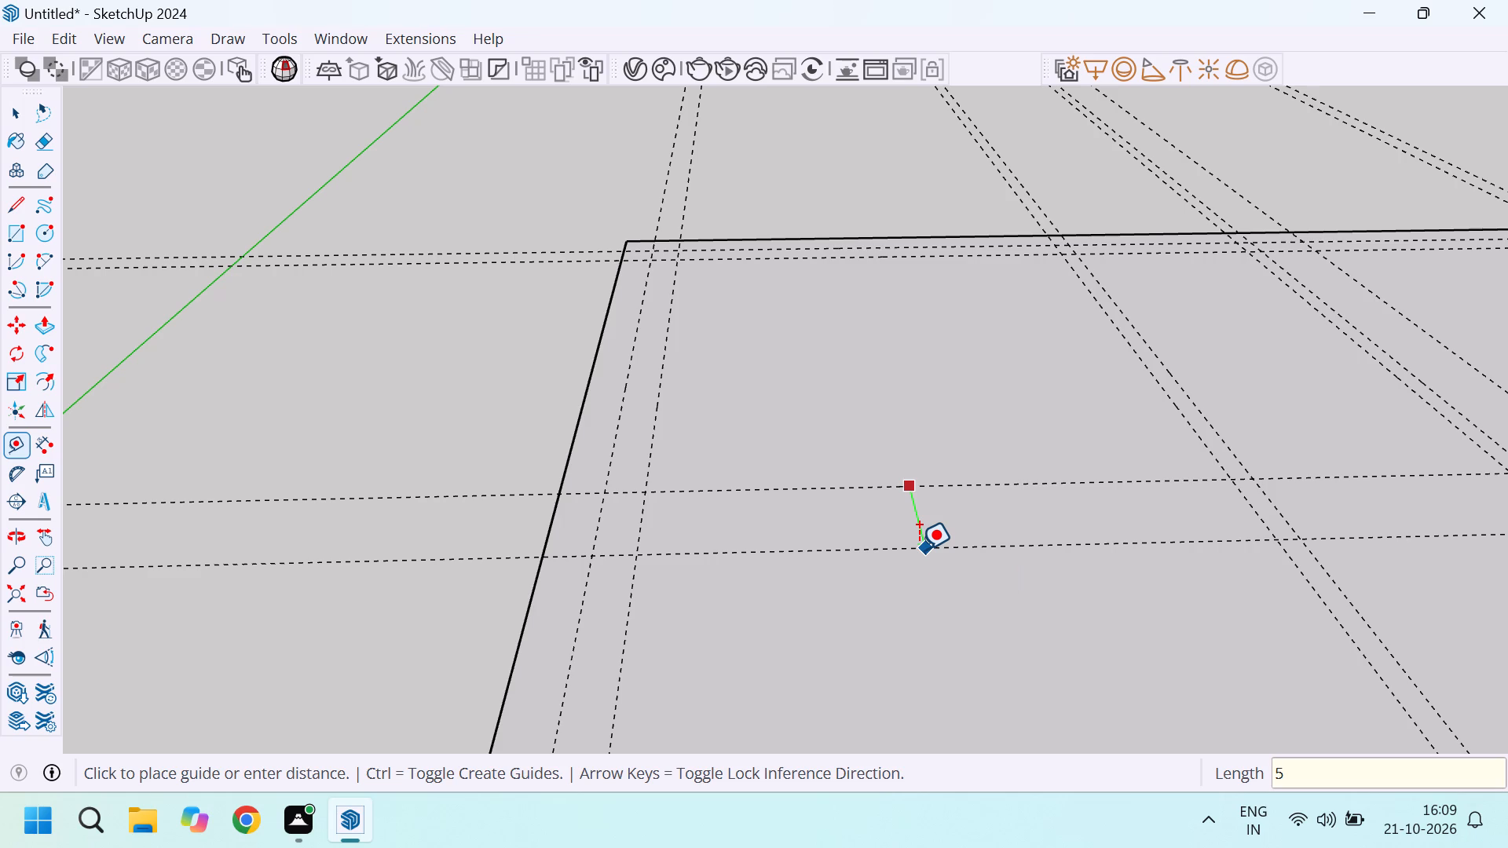
key("Return")
Start another left-to-right guide toward the base's front from the latest 5" guide.
scroll(756, 405, "down", 4)
scroll(785, 480, "up", 4)
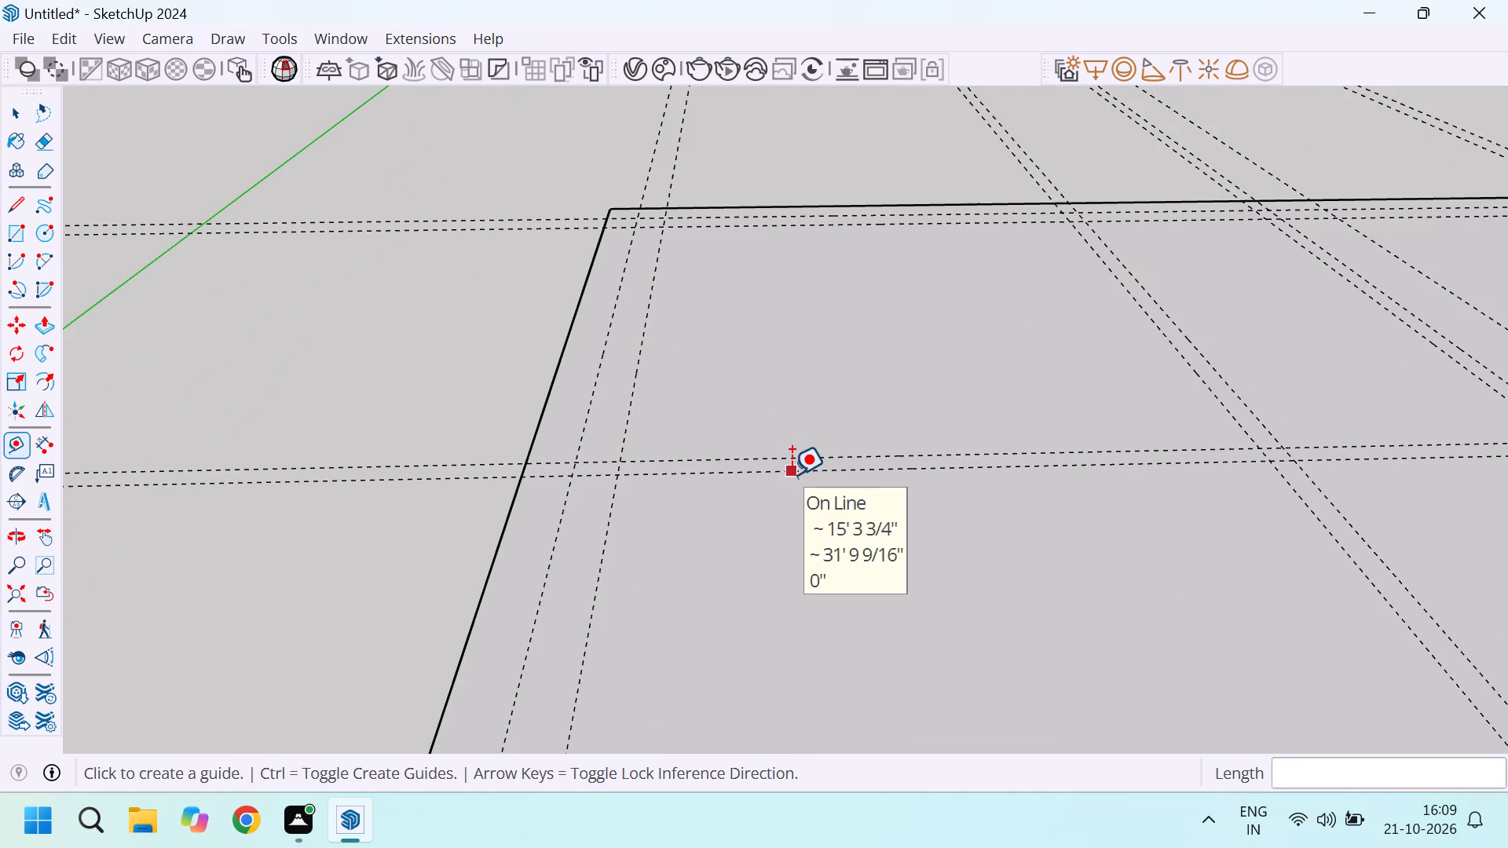
left_click(792, 474)
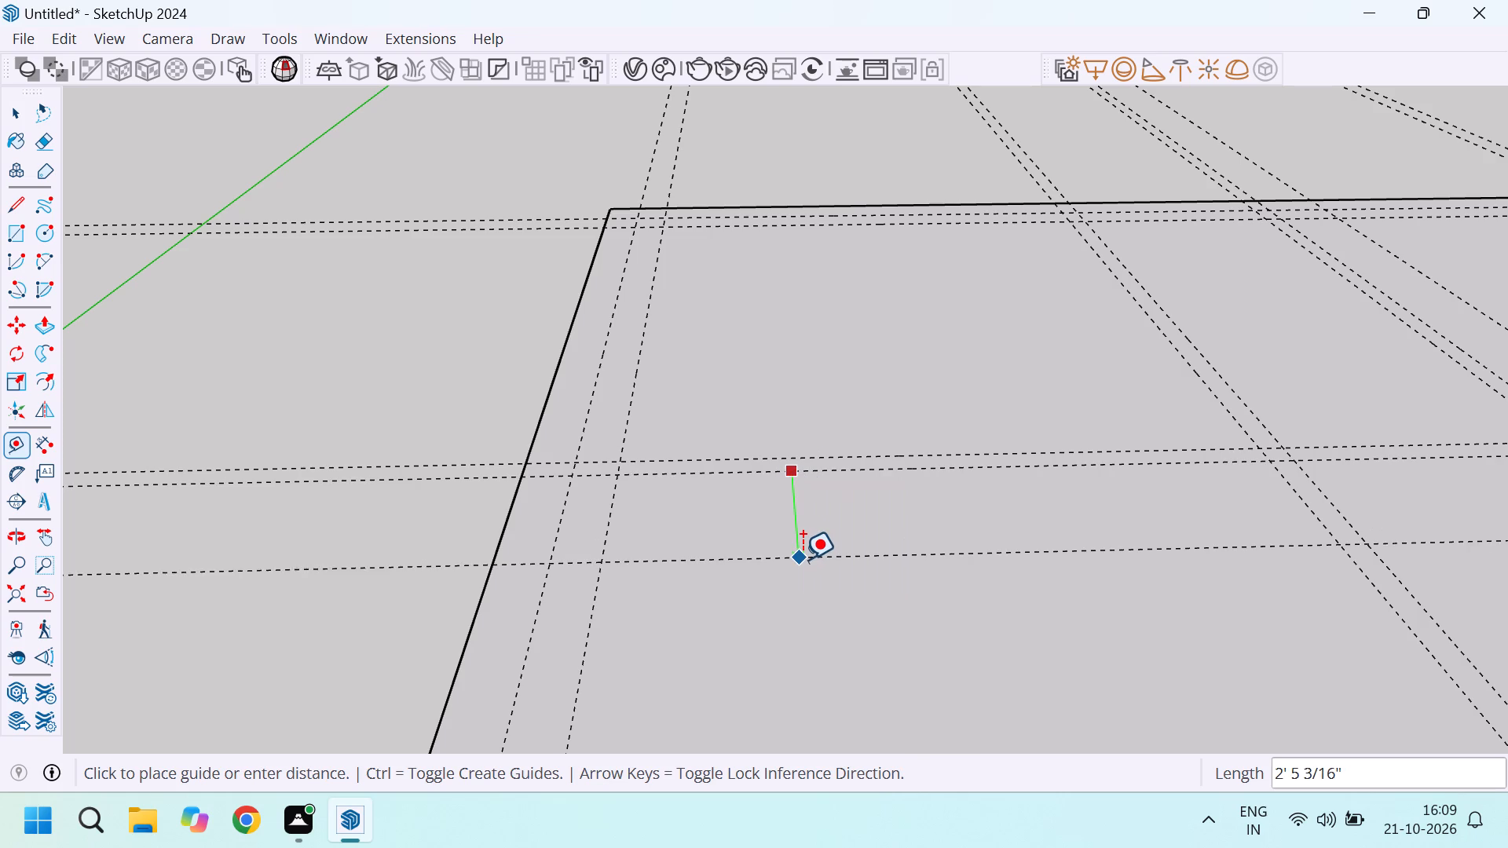
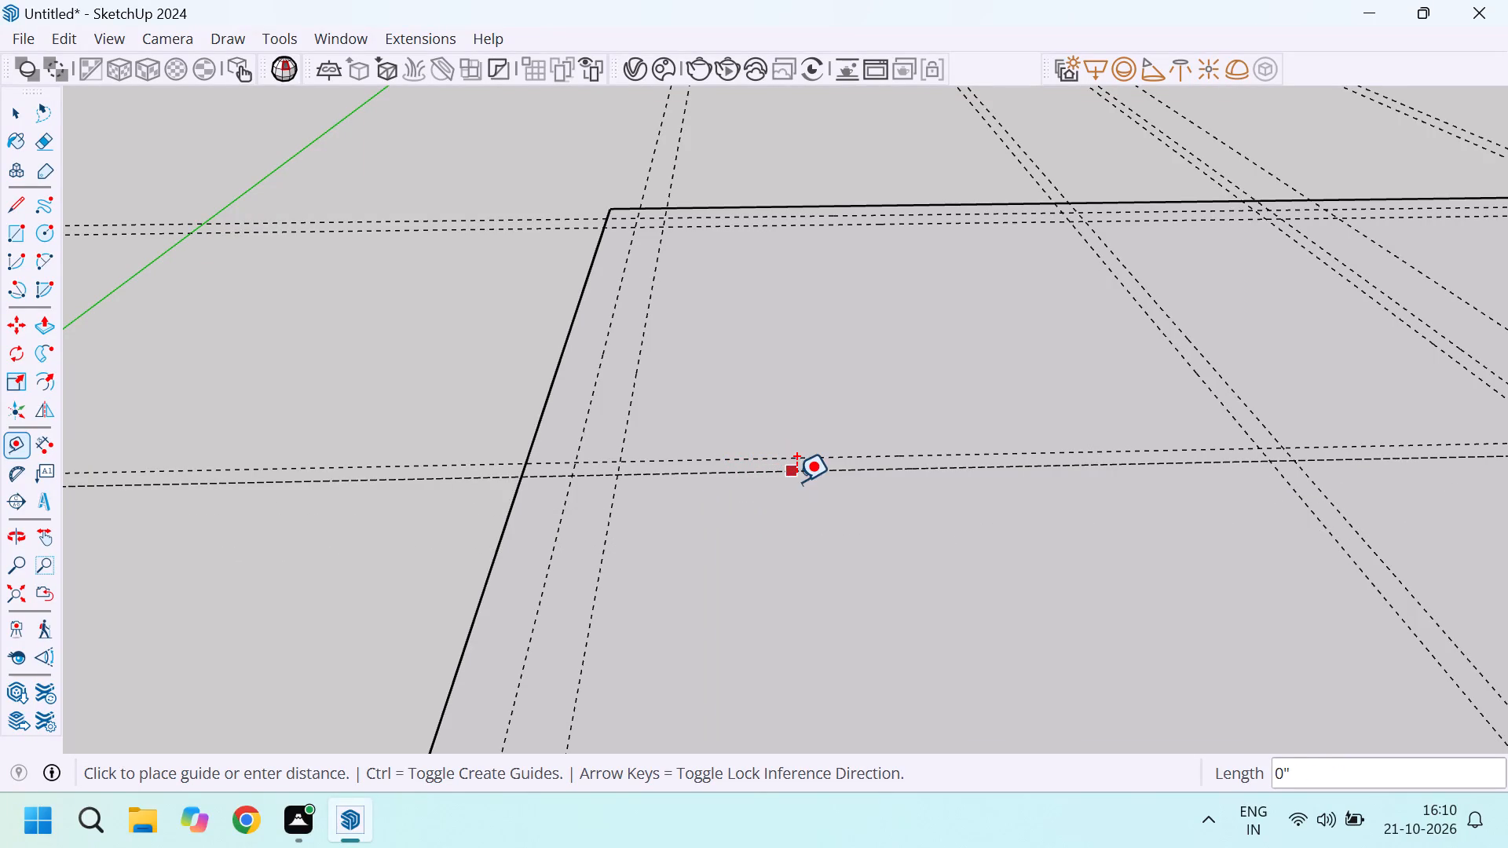
Place a left-to-right guide 5' toward the base's front from the latest 5" guide.
scroll(789, 466, "up", 5)
scroll(783, 473, "down", 3)
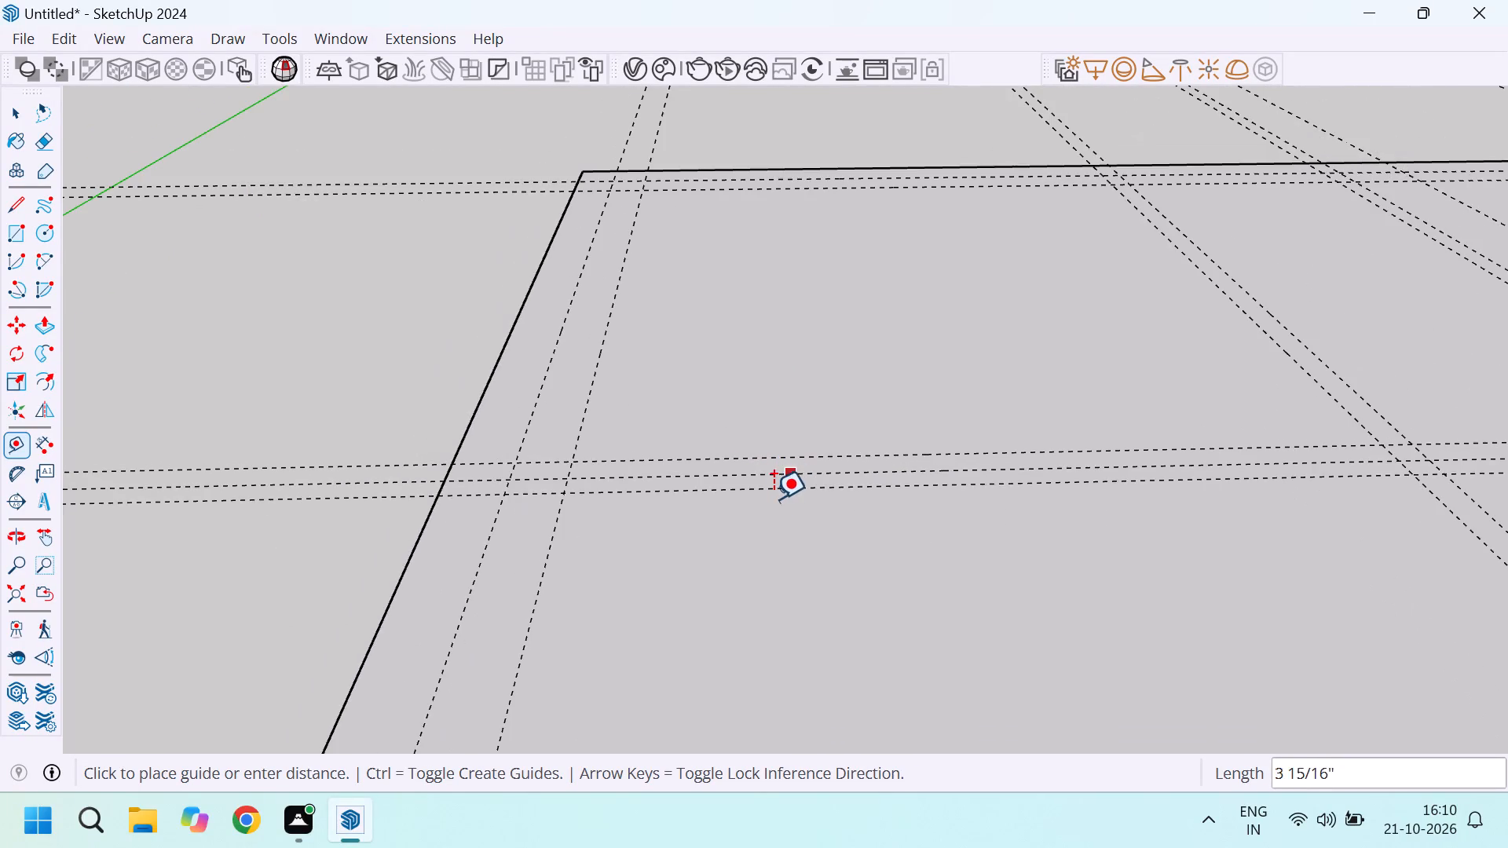
scroll(772, 499, "down", 2)
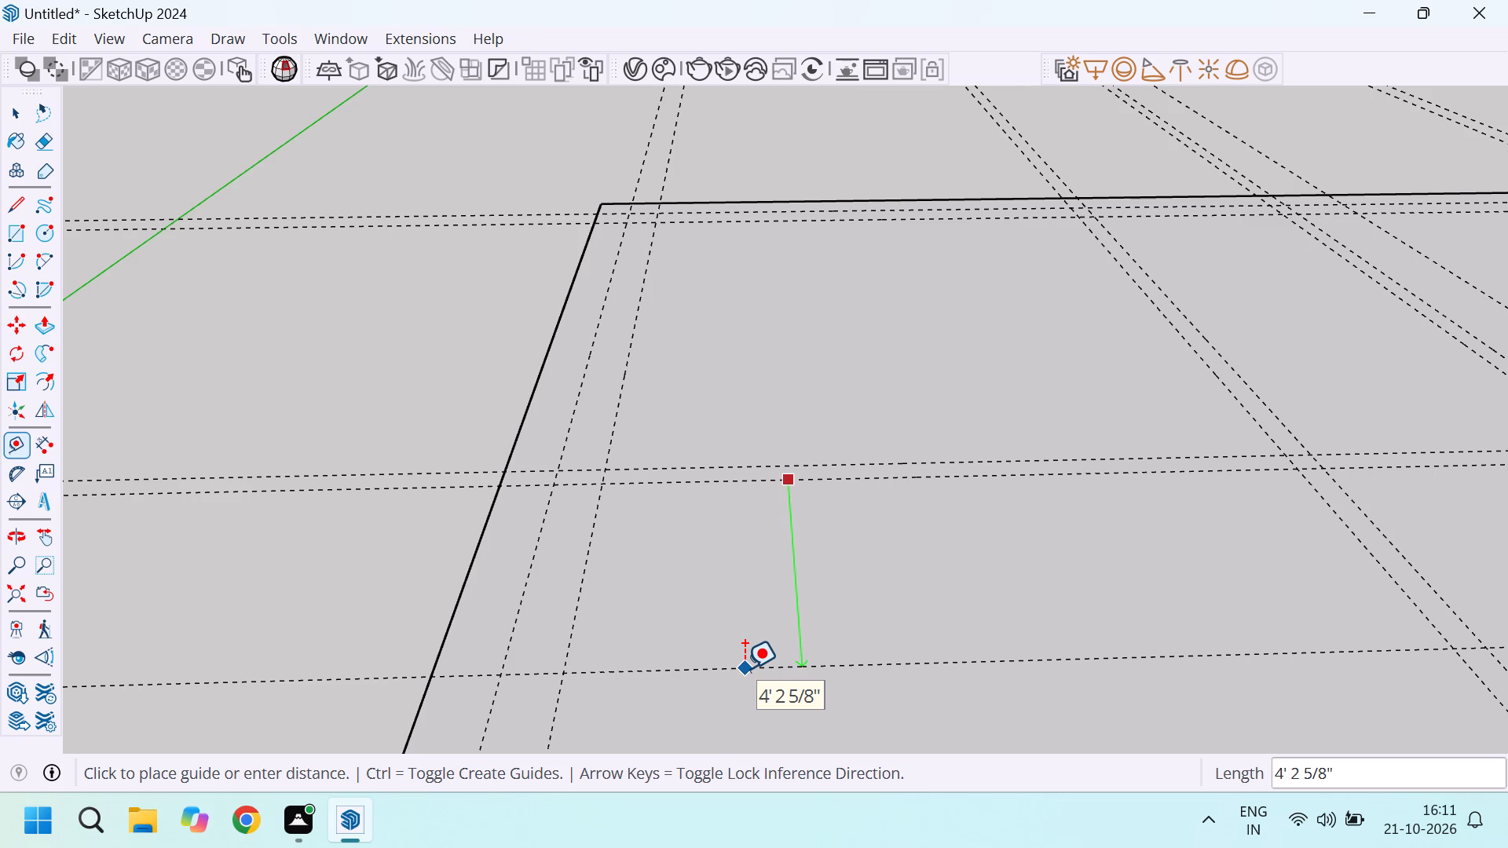
type("5'")
key("Return")
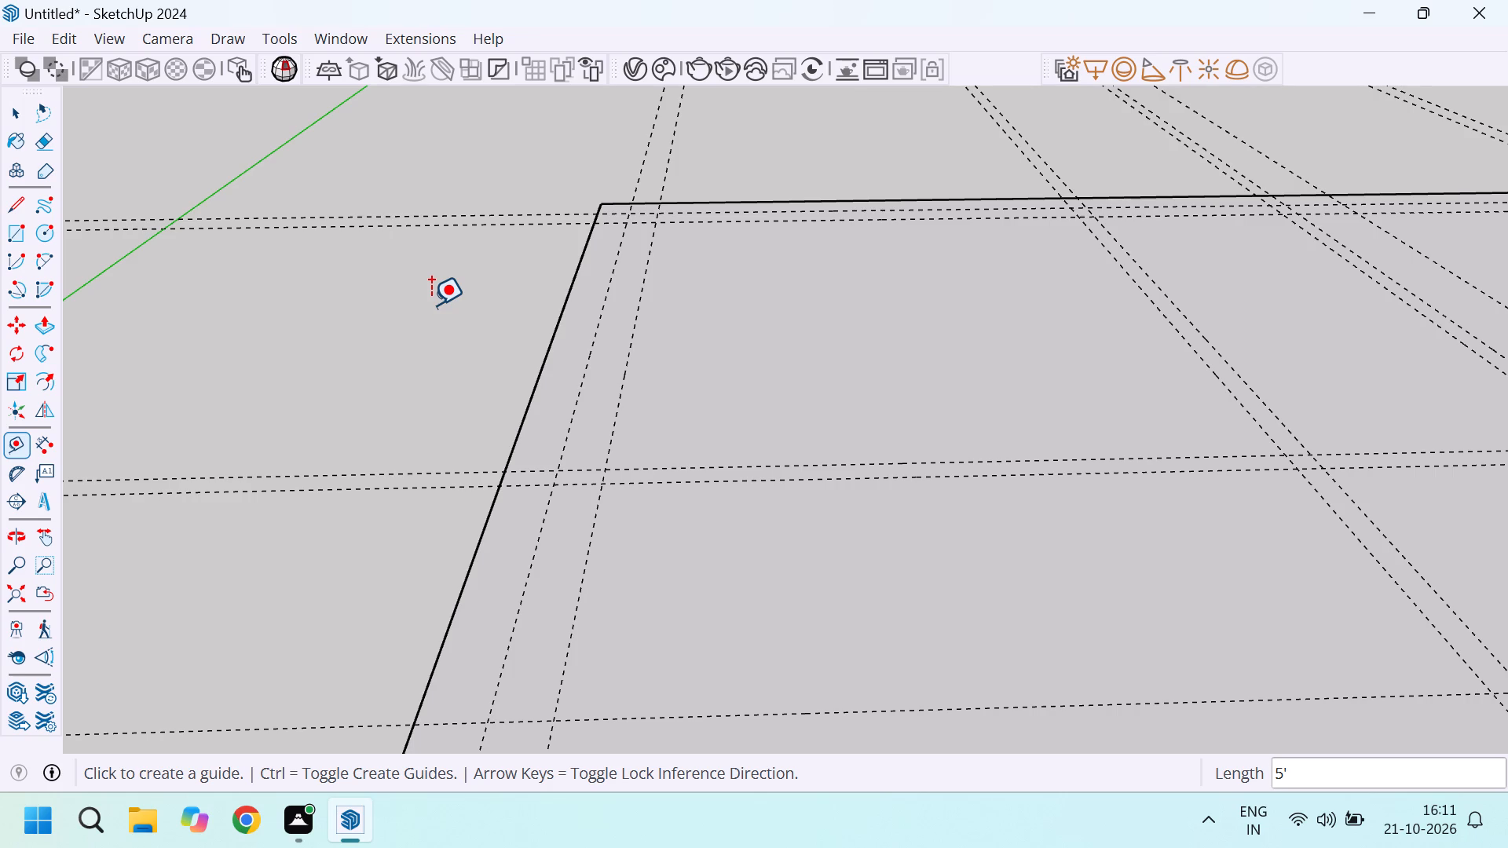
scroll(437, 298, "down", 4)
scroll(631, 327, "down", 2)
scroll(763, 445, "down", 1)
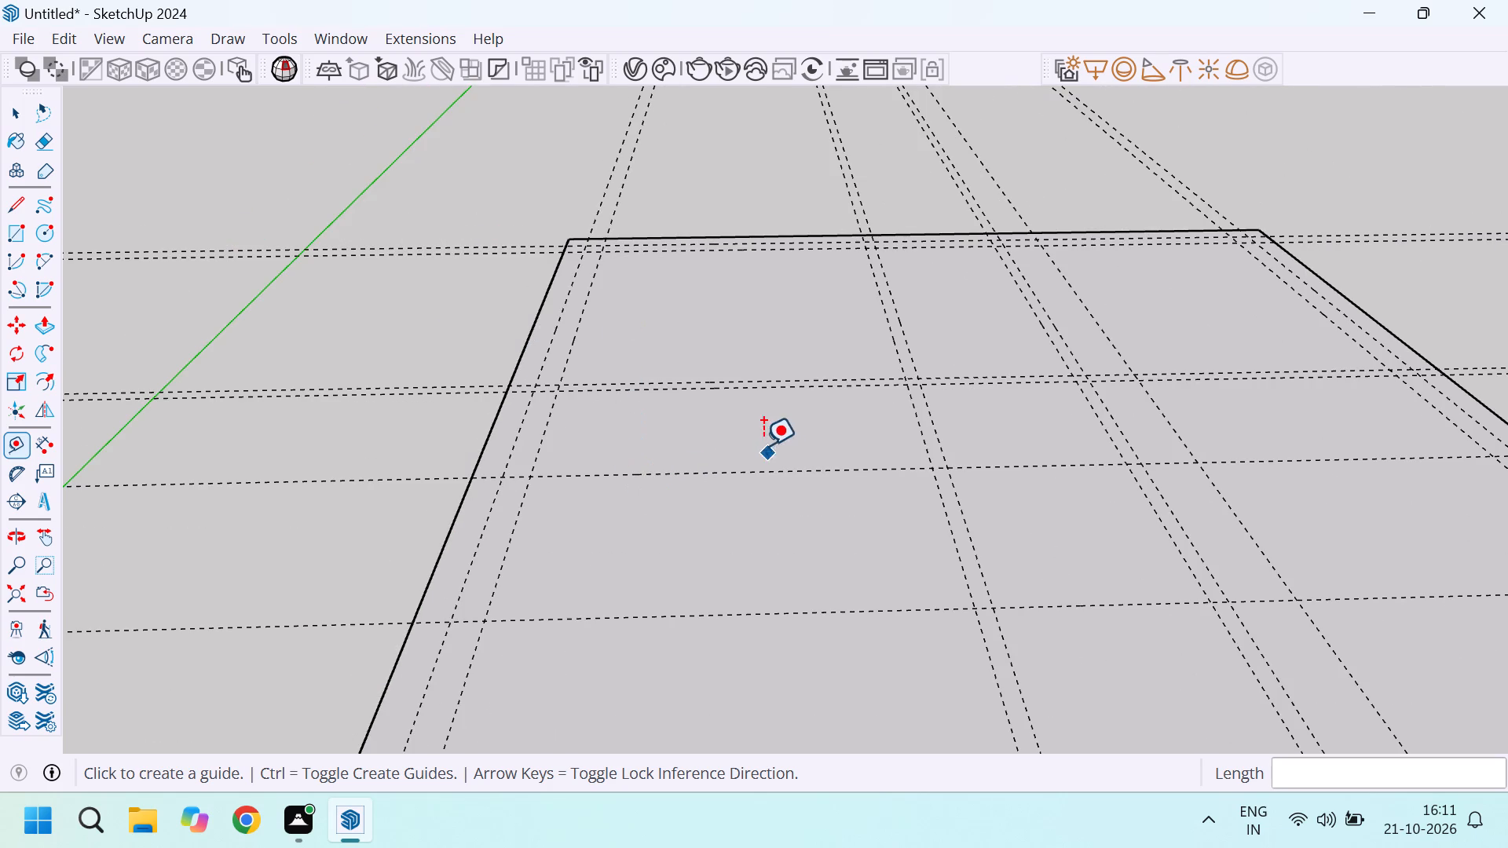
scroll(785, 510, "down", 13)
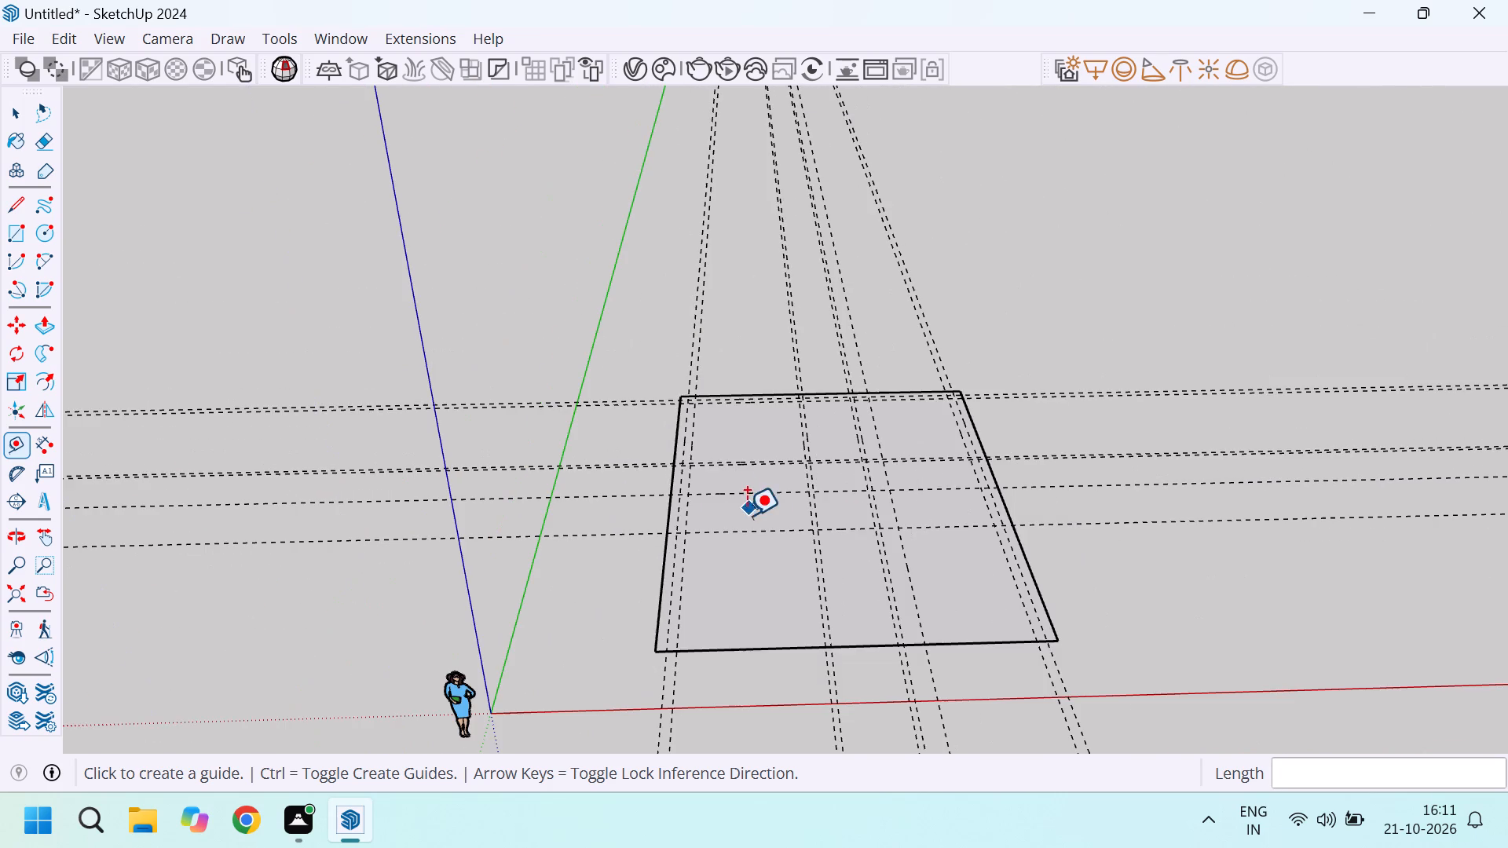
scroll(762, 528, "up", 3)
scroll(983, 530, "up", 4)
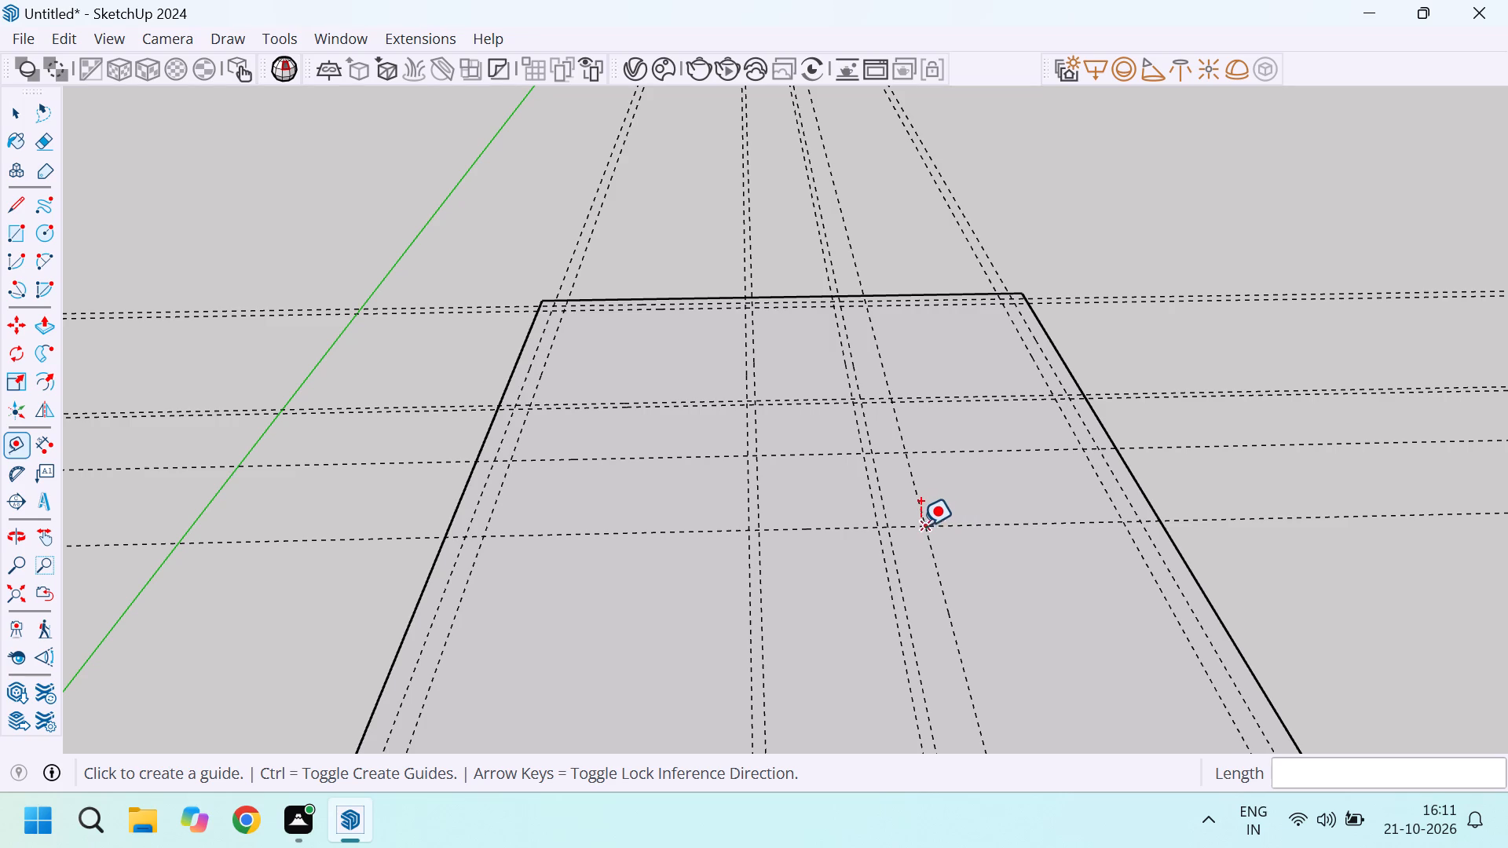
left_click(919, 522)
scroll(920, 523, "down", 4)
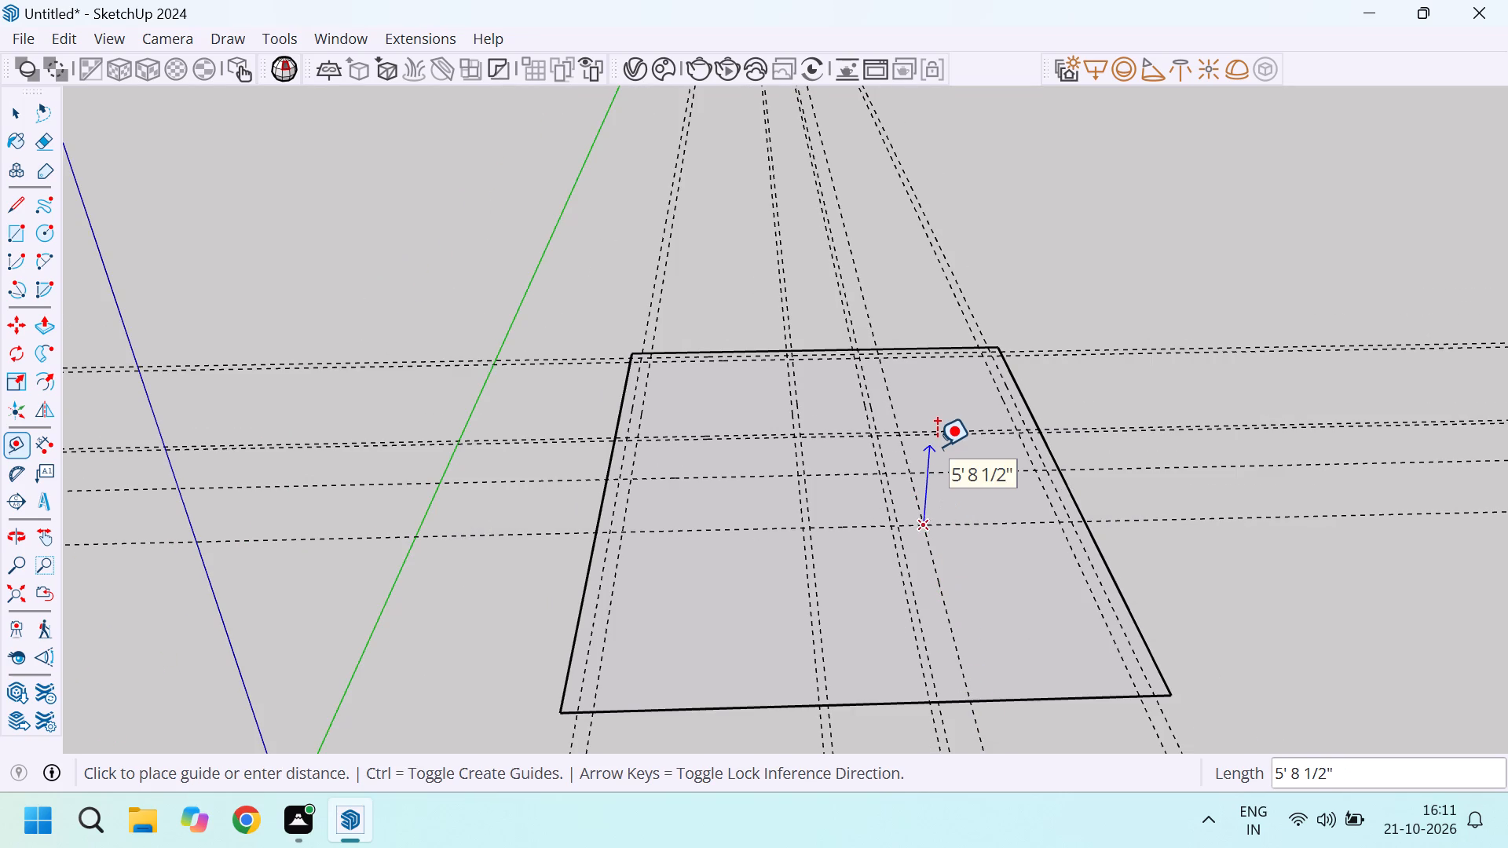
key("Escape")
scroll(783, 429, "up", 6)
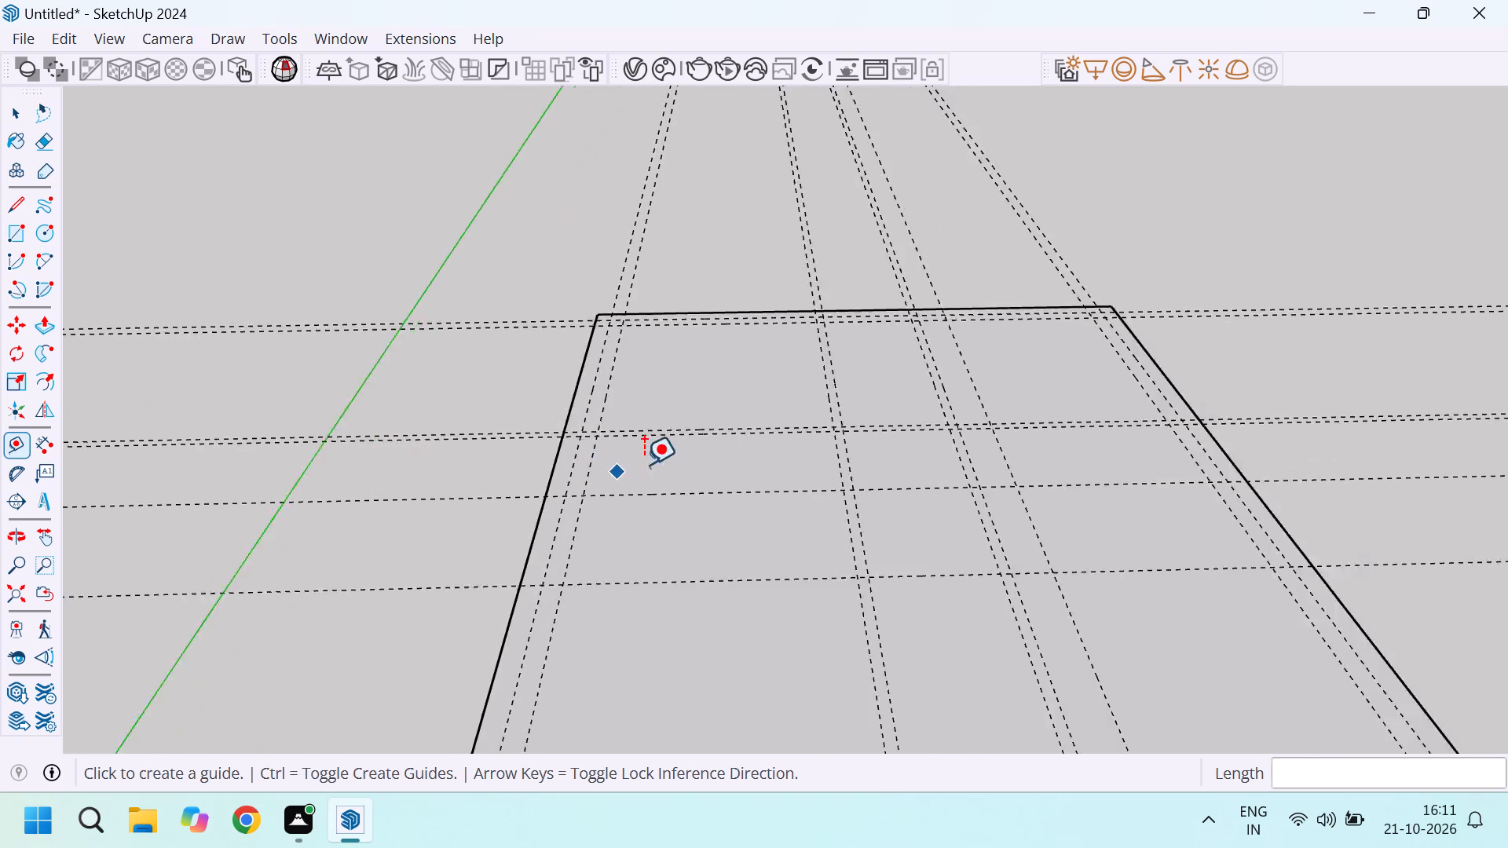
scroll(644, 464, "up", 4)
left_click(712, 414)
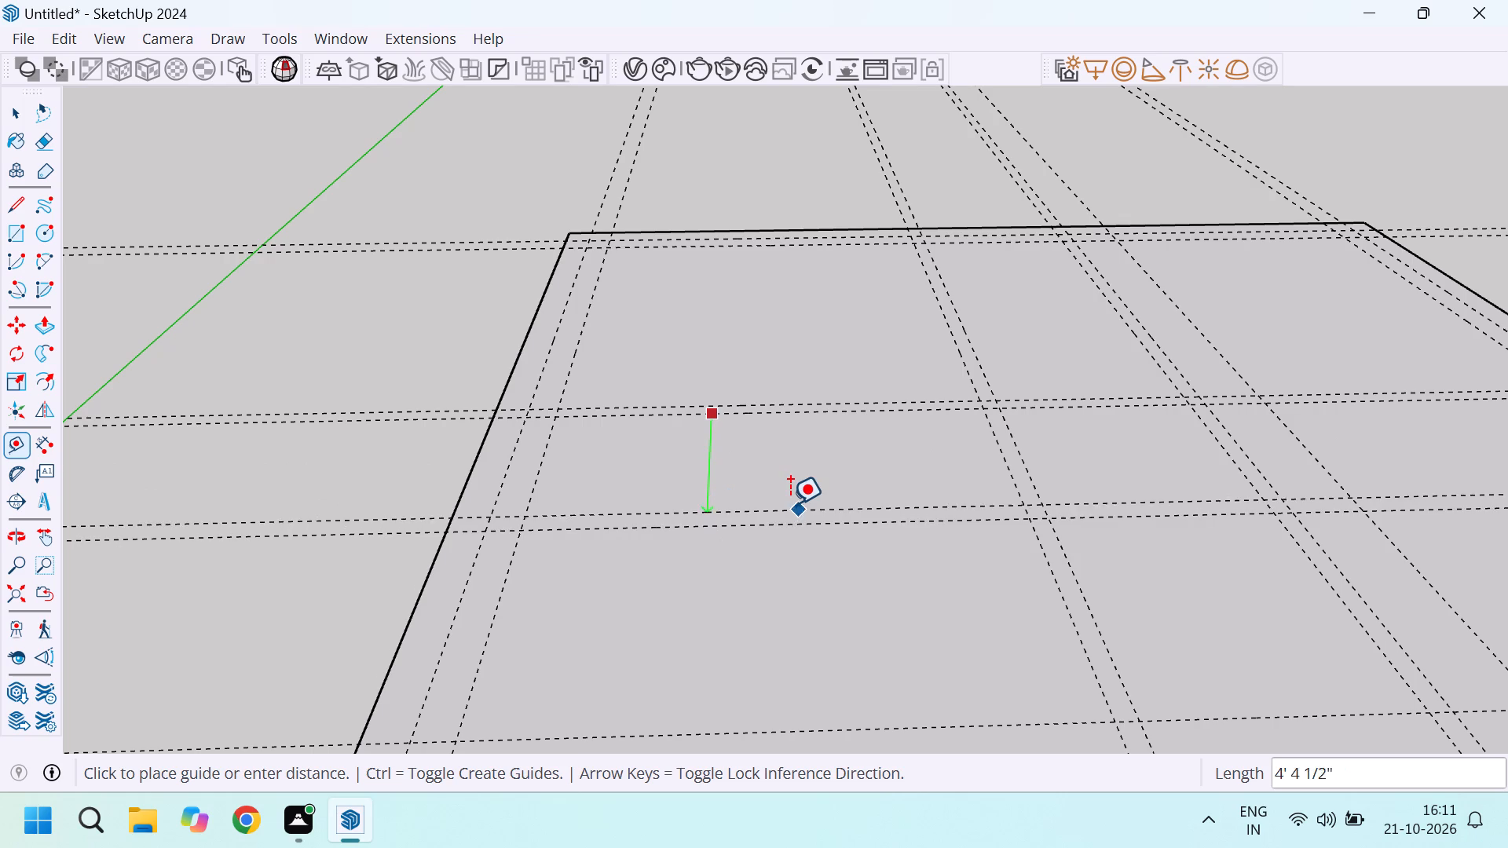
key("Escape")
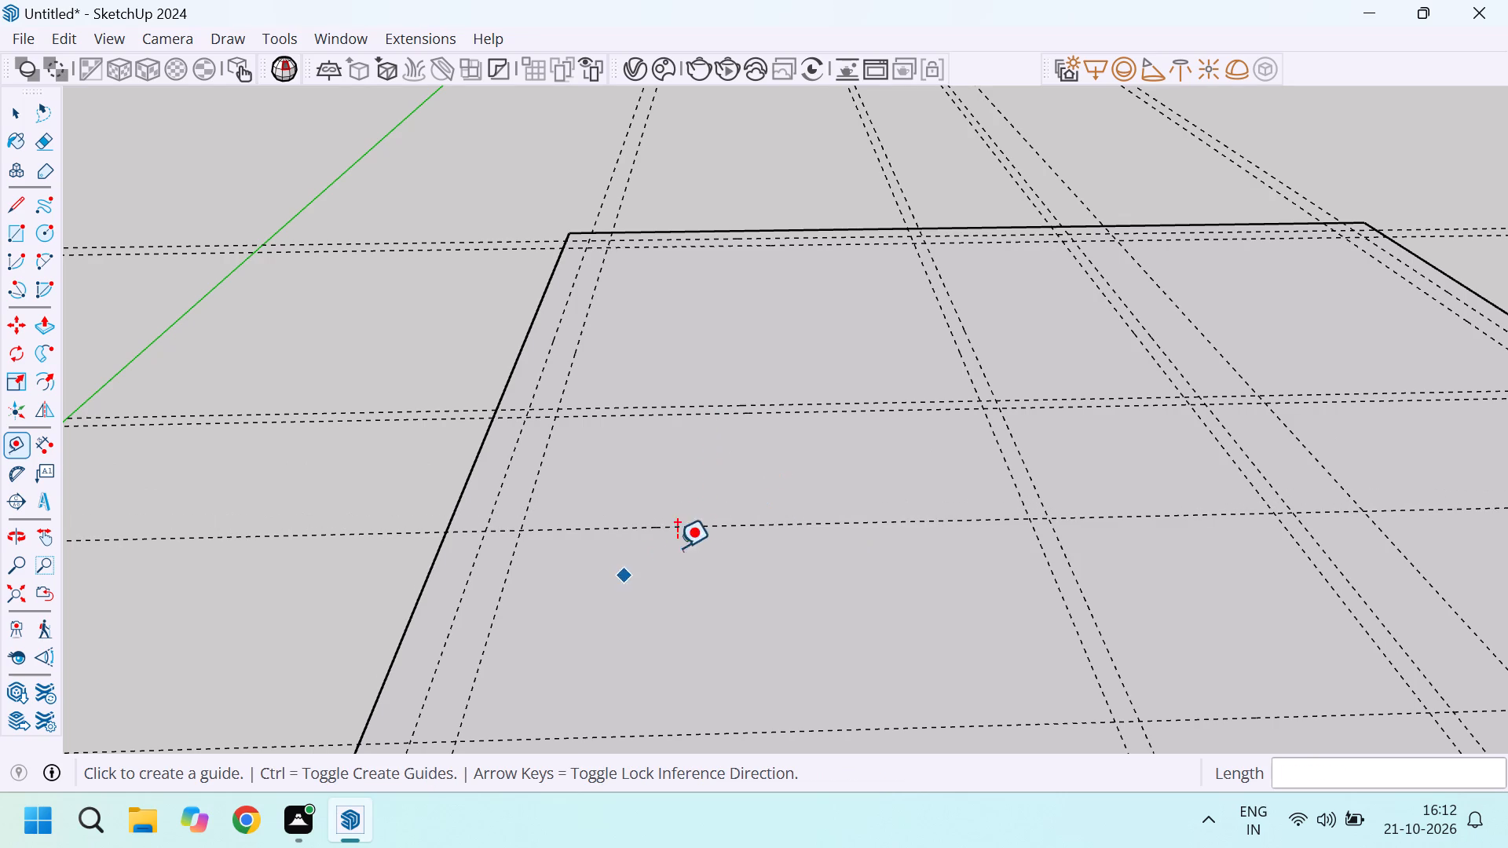
Offset a left-to-right guide 5" toward the base's front from the new 5' guide.
left_click(719, 528)
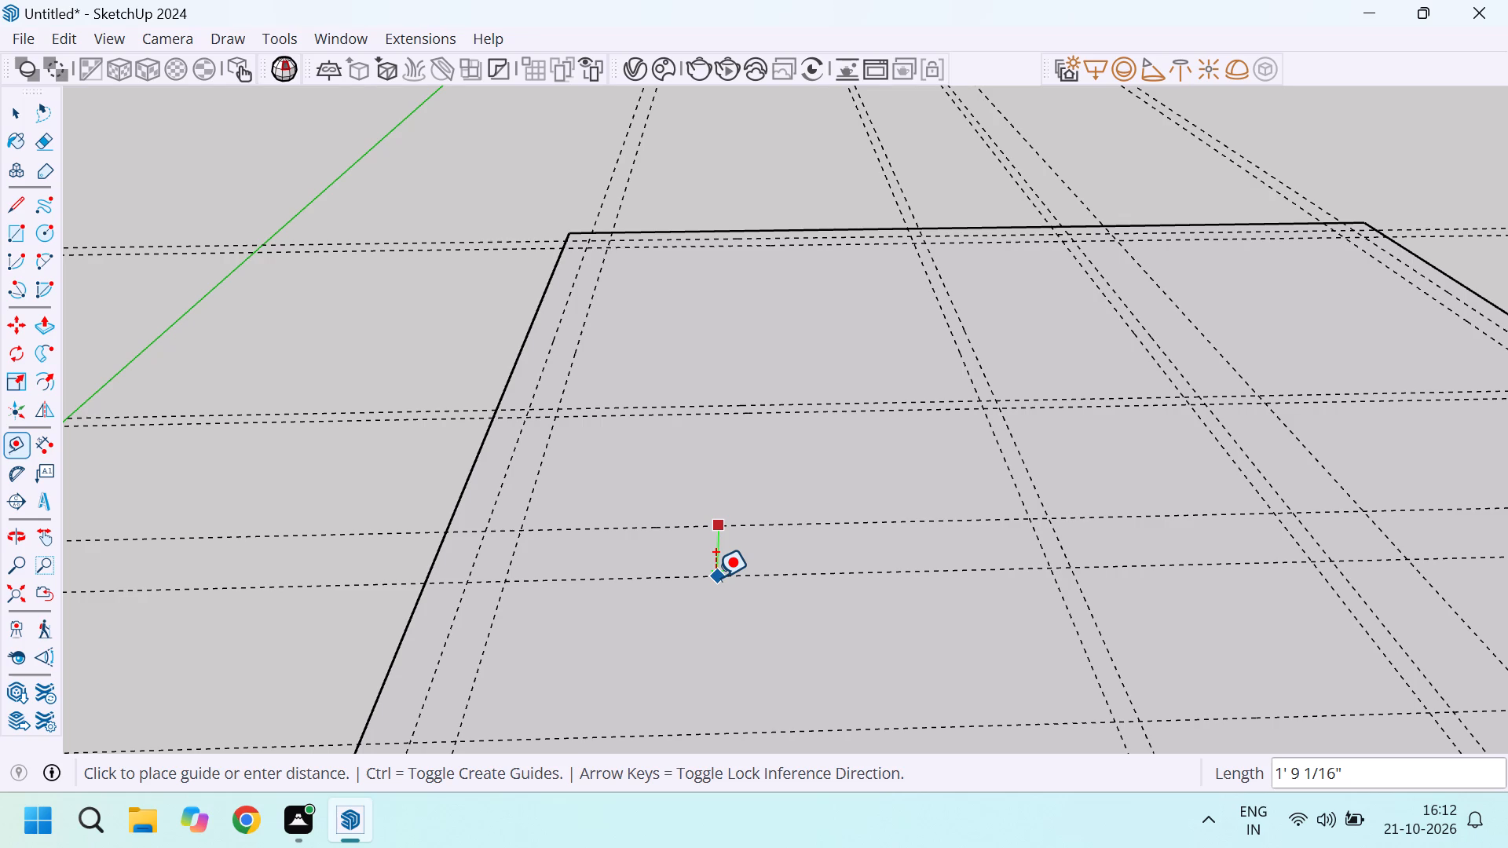
key("5")
key("Return")
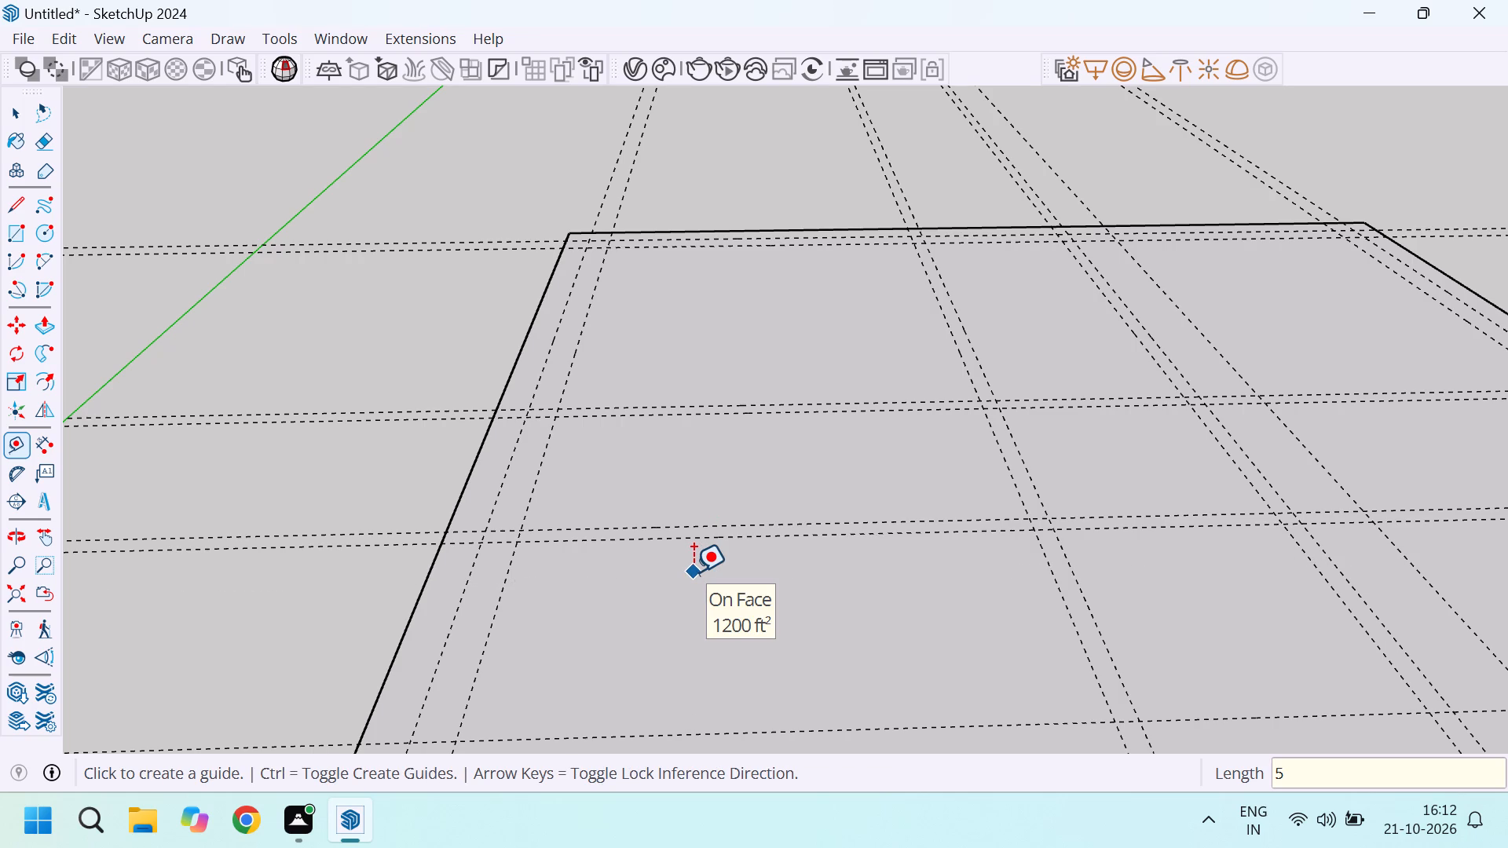
Place a left-to-right guide 8' toward the base's front from the 5" guide just added.
scroll(672, 564, "up", 1)
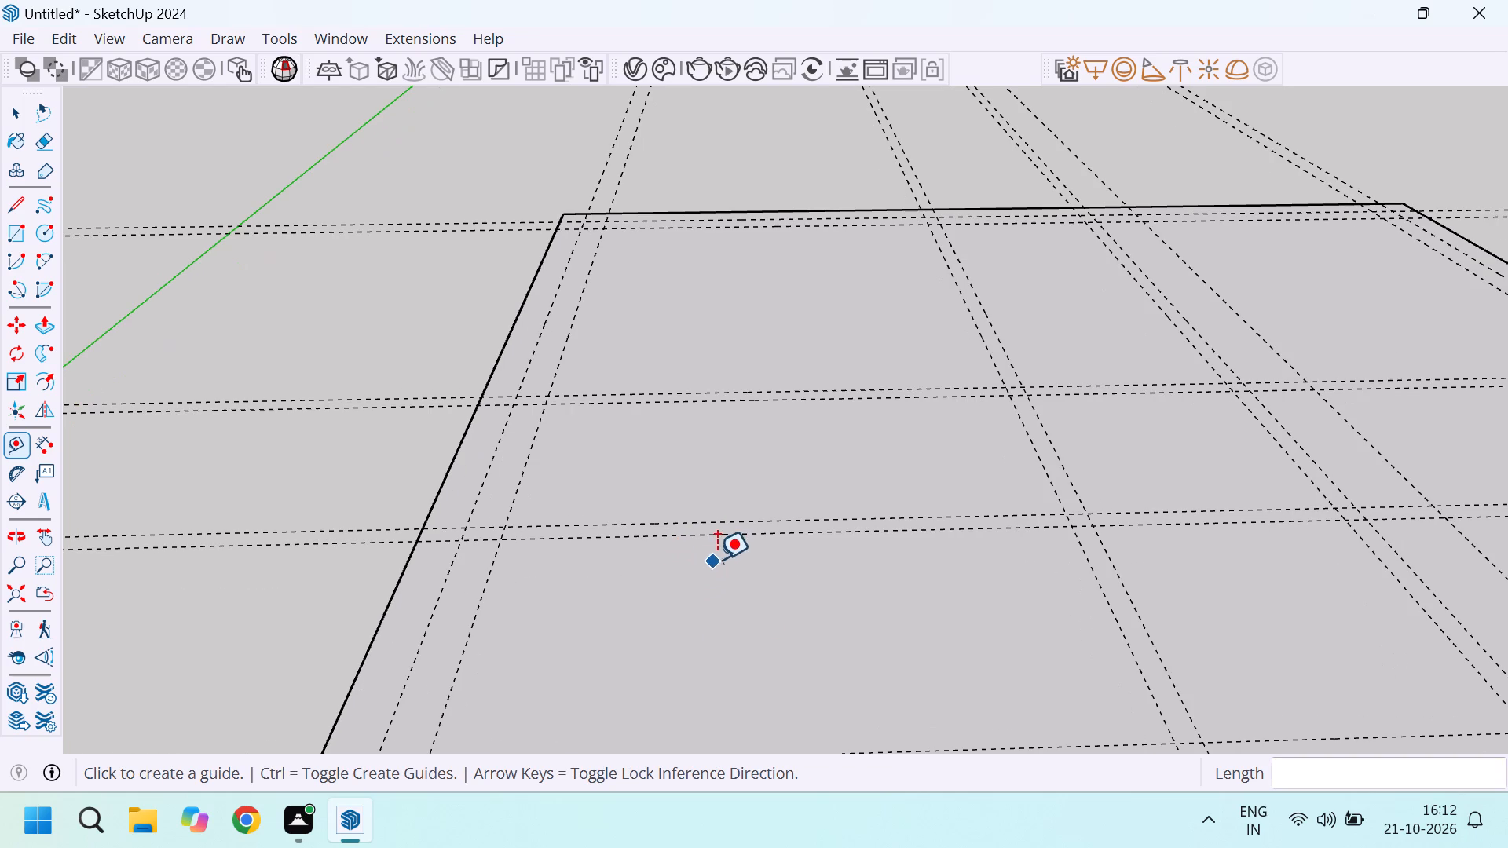
left_click(725, 532)
scroll(745, 576, "down", 3)
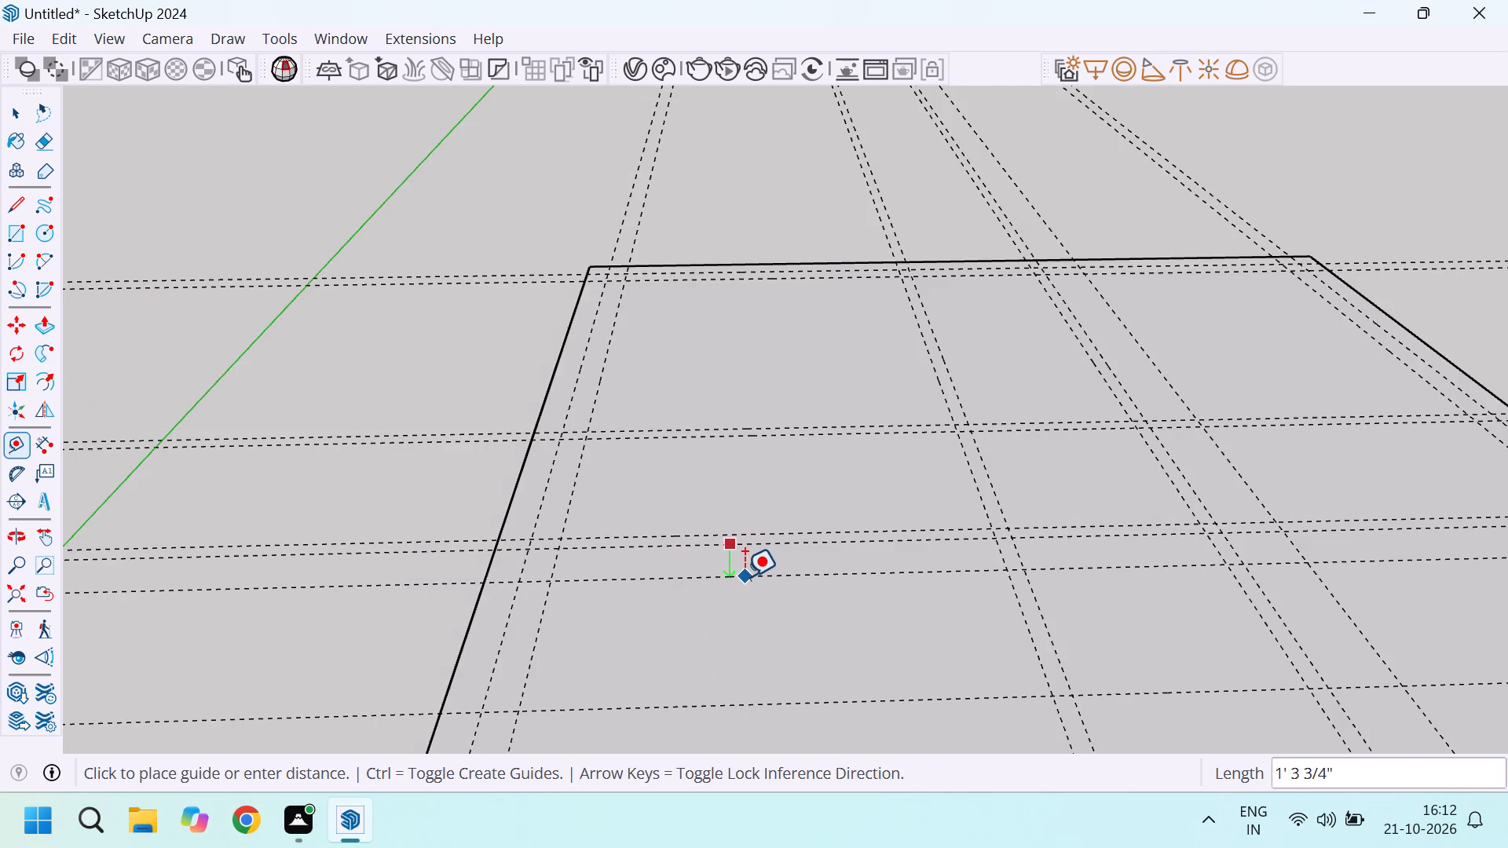
scroll(745, 576, "down", 4)
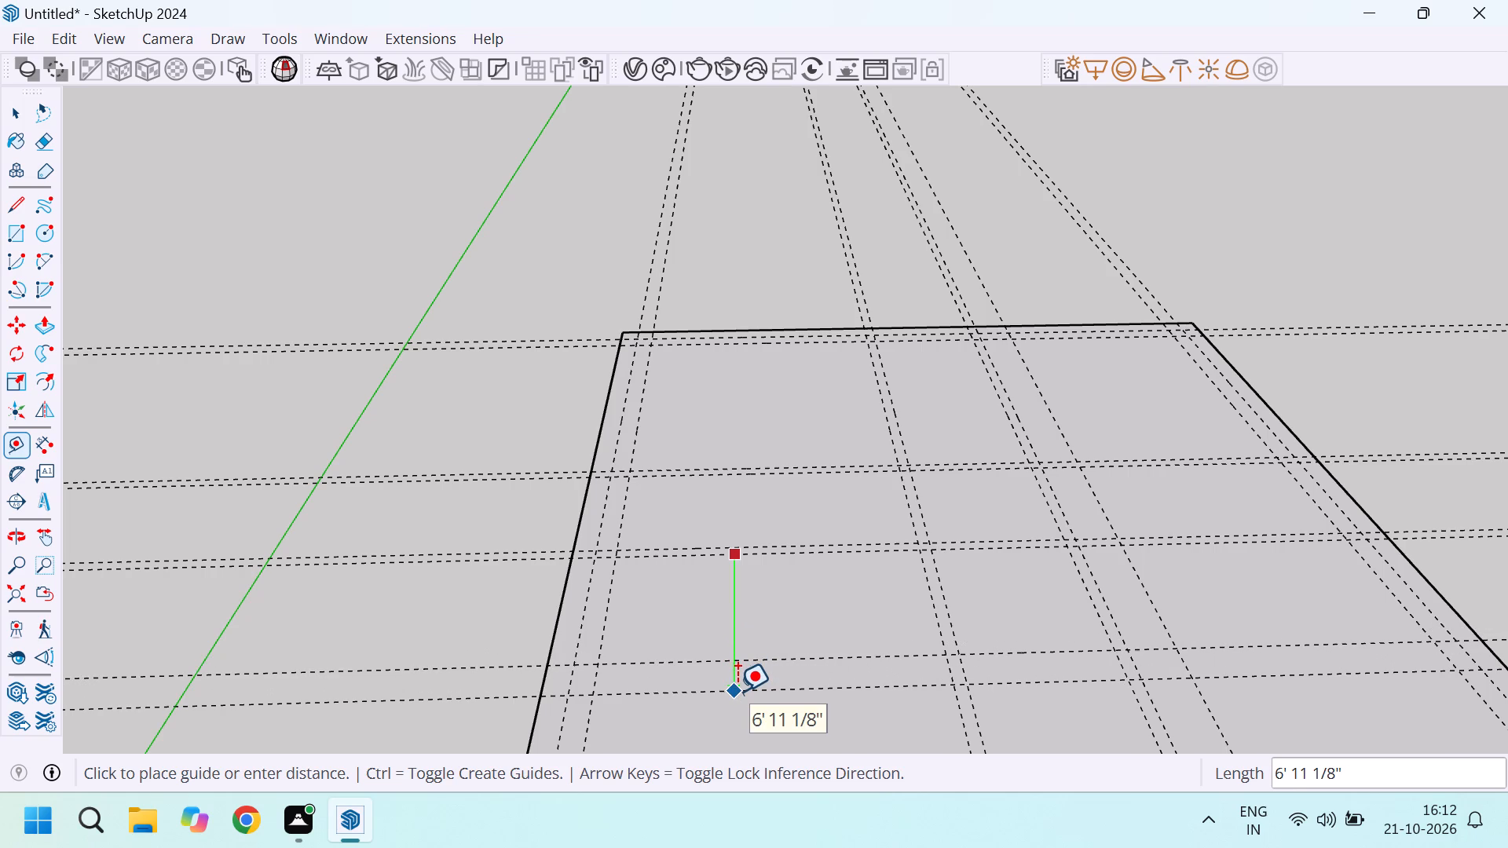
scroll(742, 646, "down", 11)
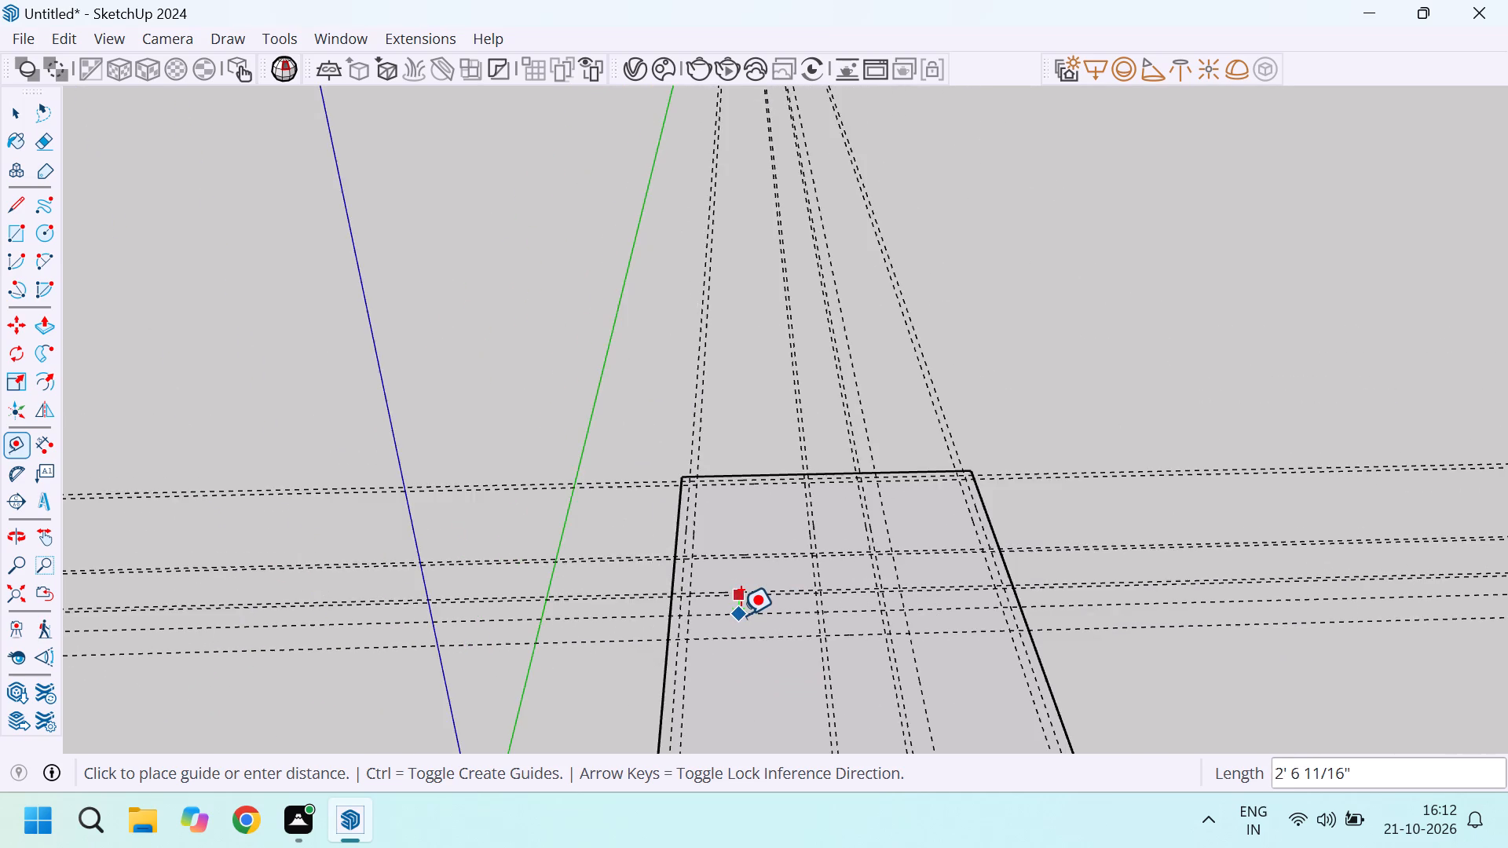
scroll(741, 615, "down", 4)
scroll(738, 639, "up", 8)
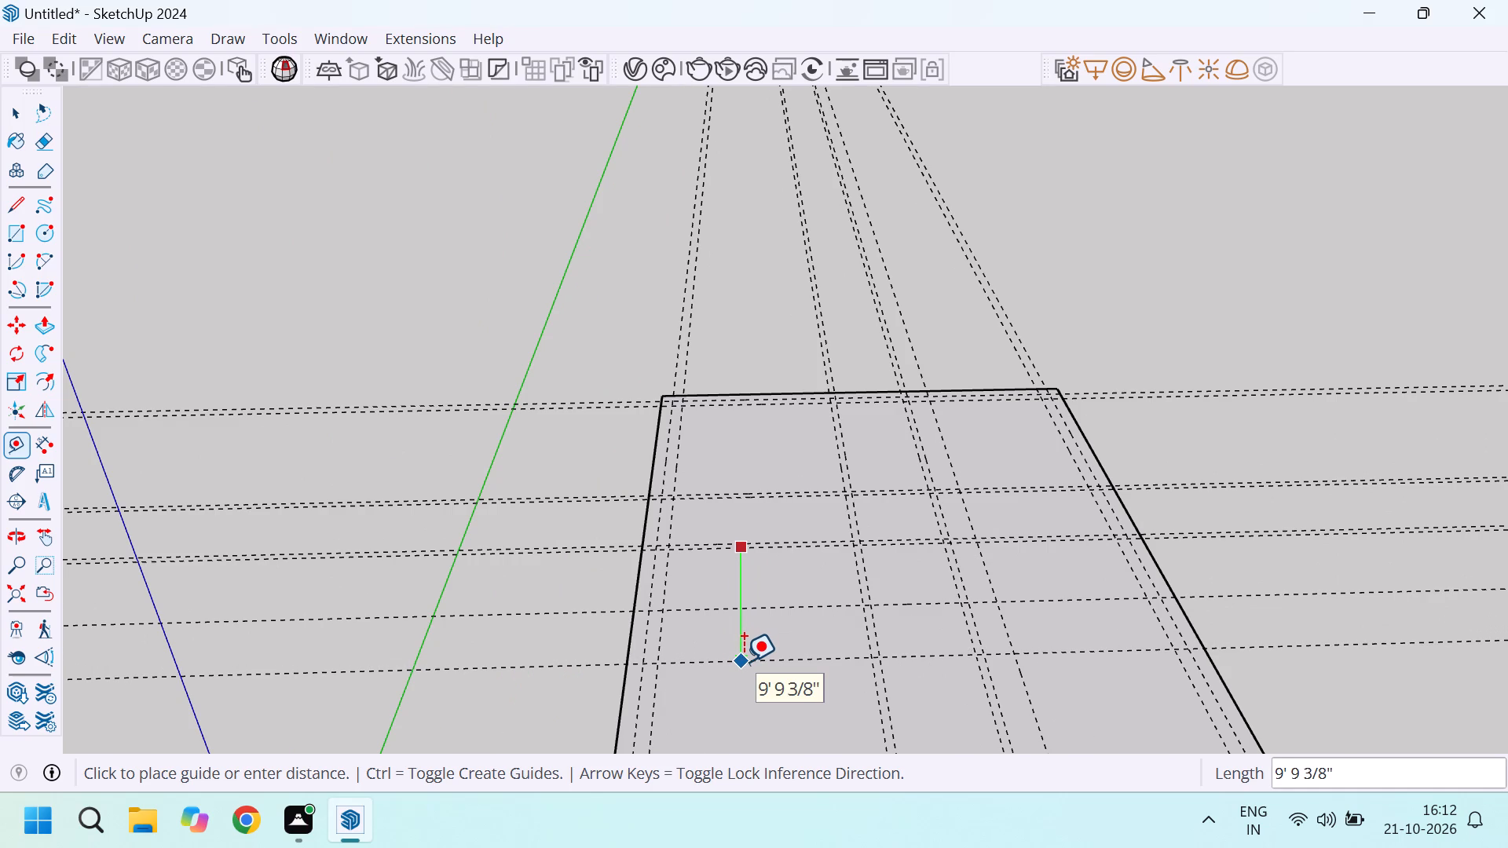
key("8")
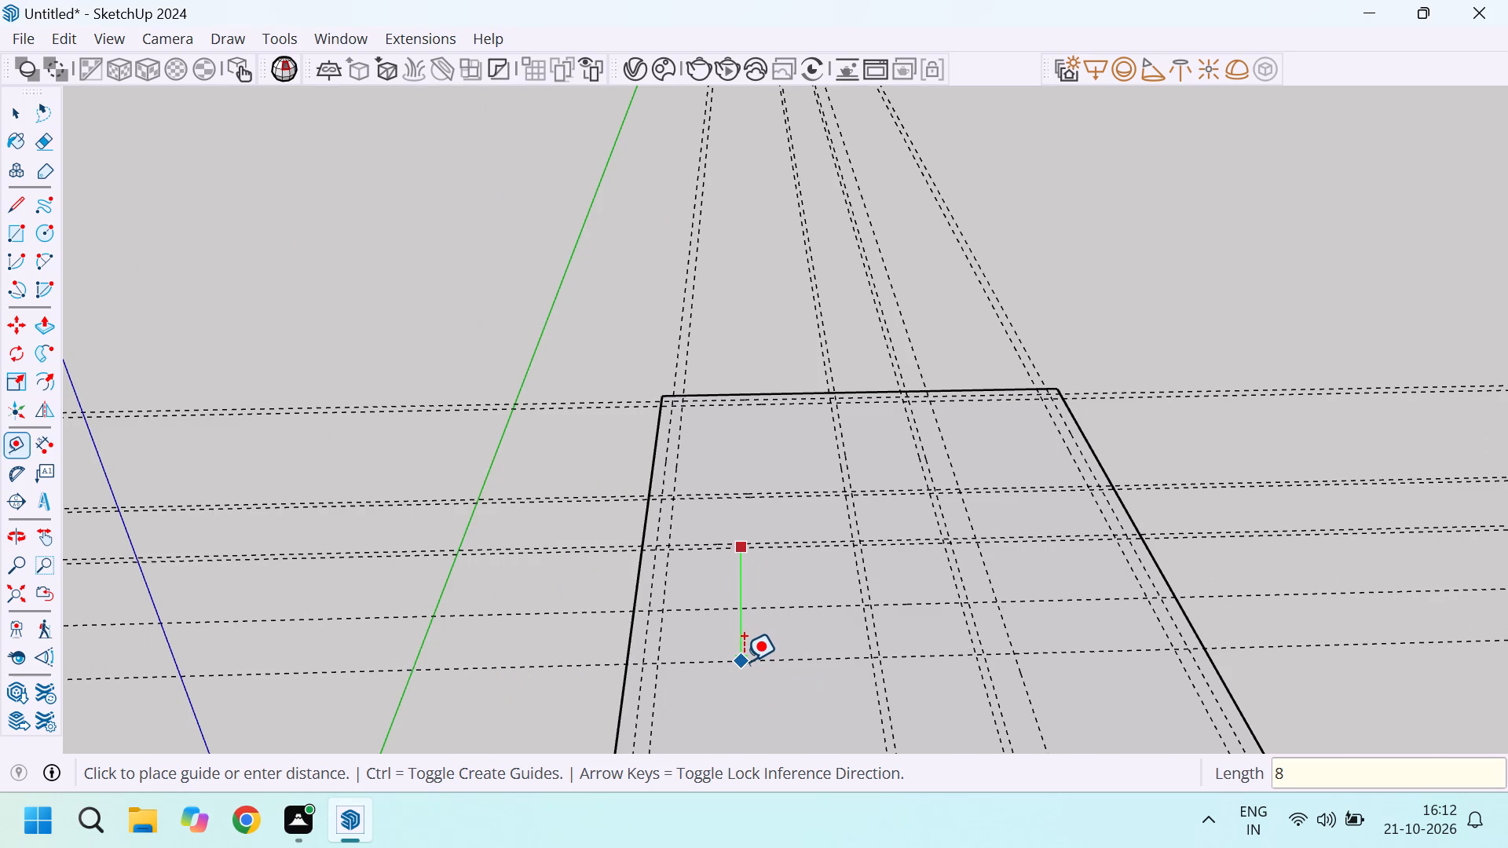
key("apostrophe")
key("Return")
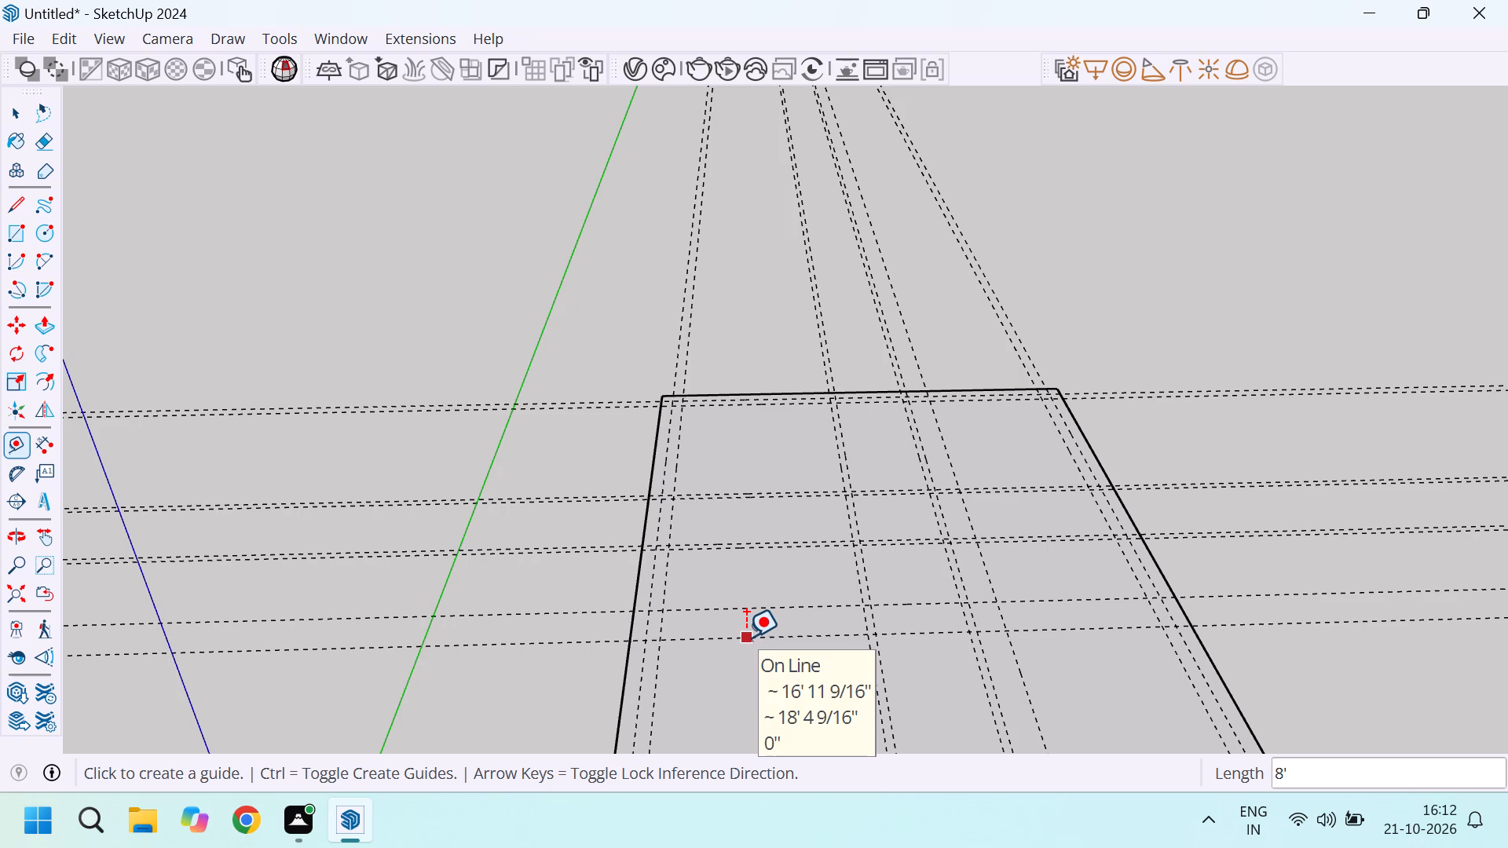
Start another left-to-right guide toward the base's front from the 8' guide.
left_click(746, 637)
scroll(745, 638, "down", 10)
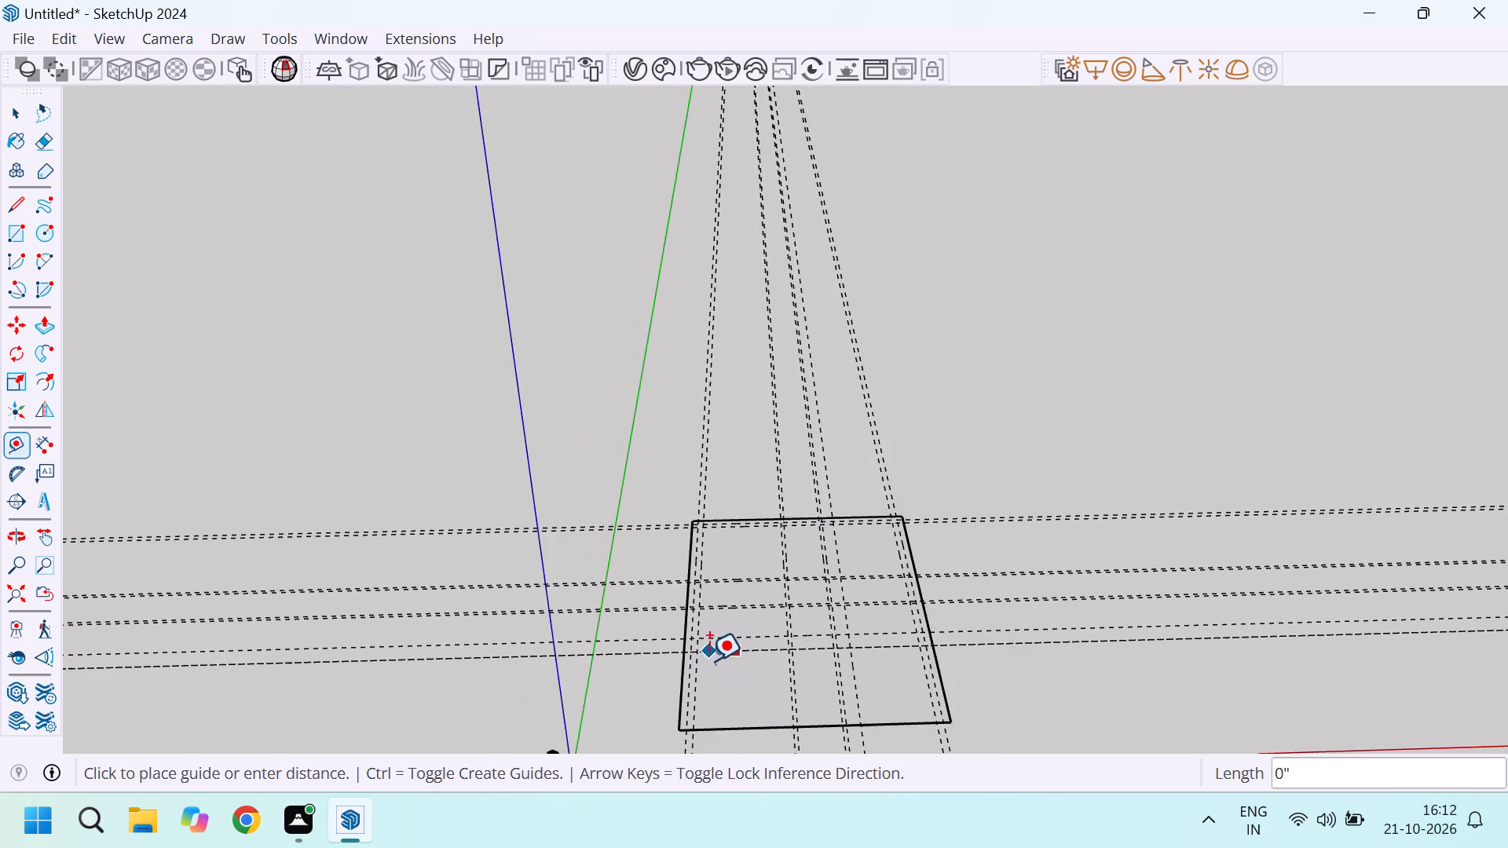
scroll(723, 680, "up", 5)
scroll(740, 649, "down", 4)
scroll(738, 718, "up", 4)
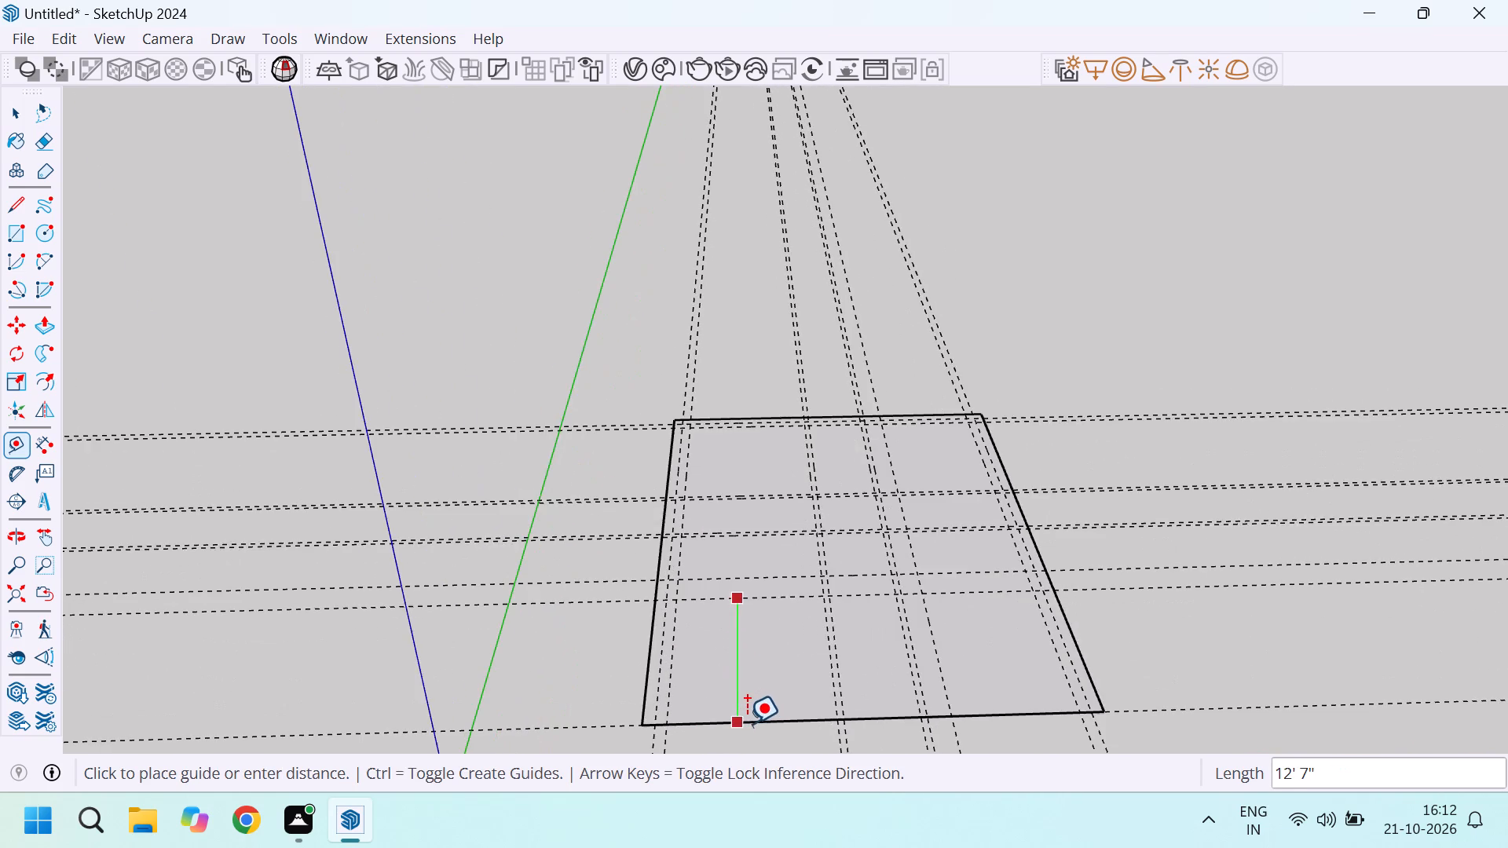
scroll(747, 723, "up", 3)
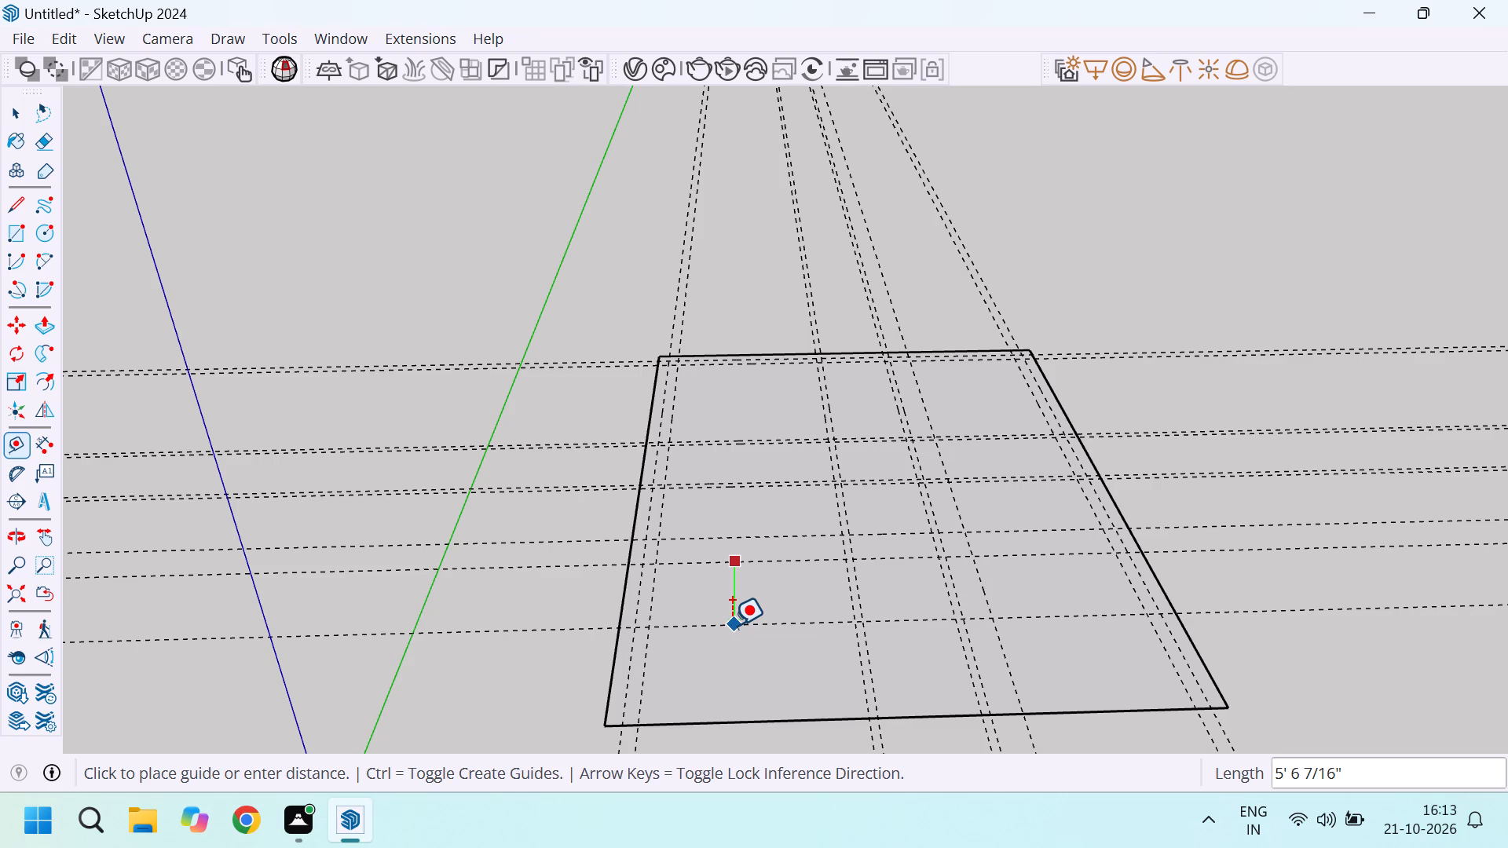
scroll(718, 623, "up", 4)
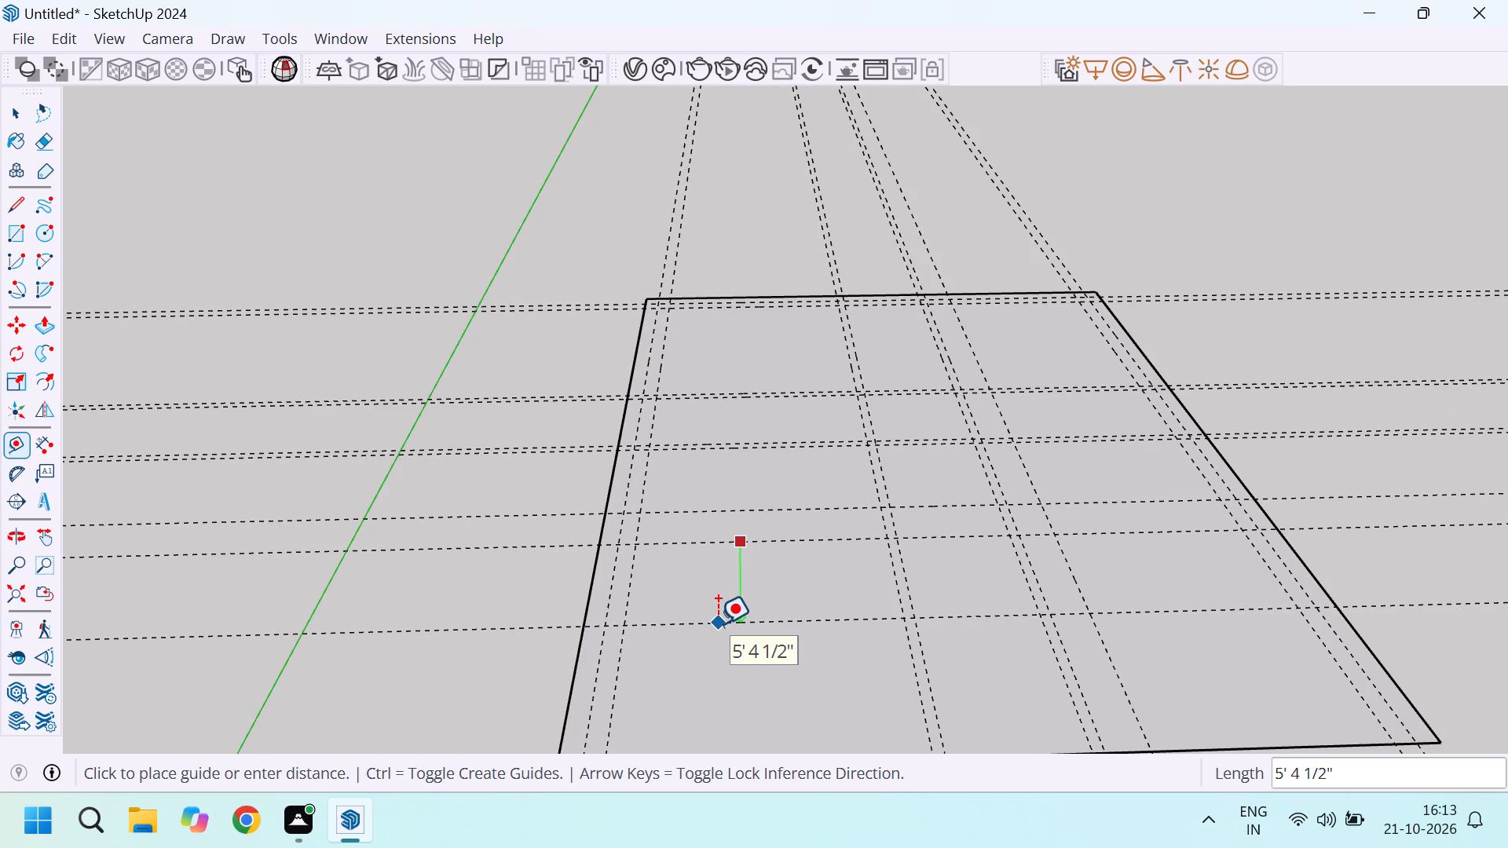
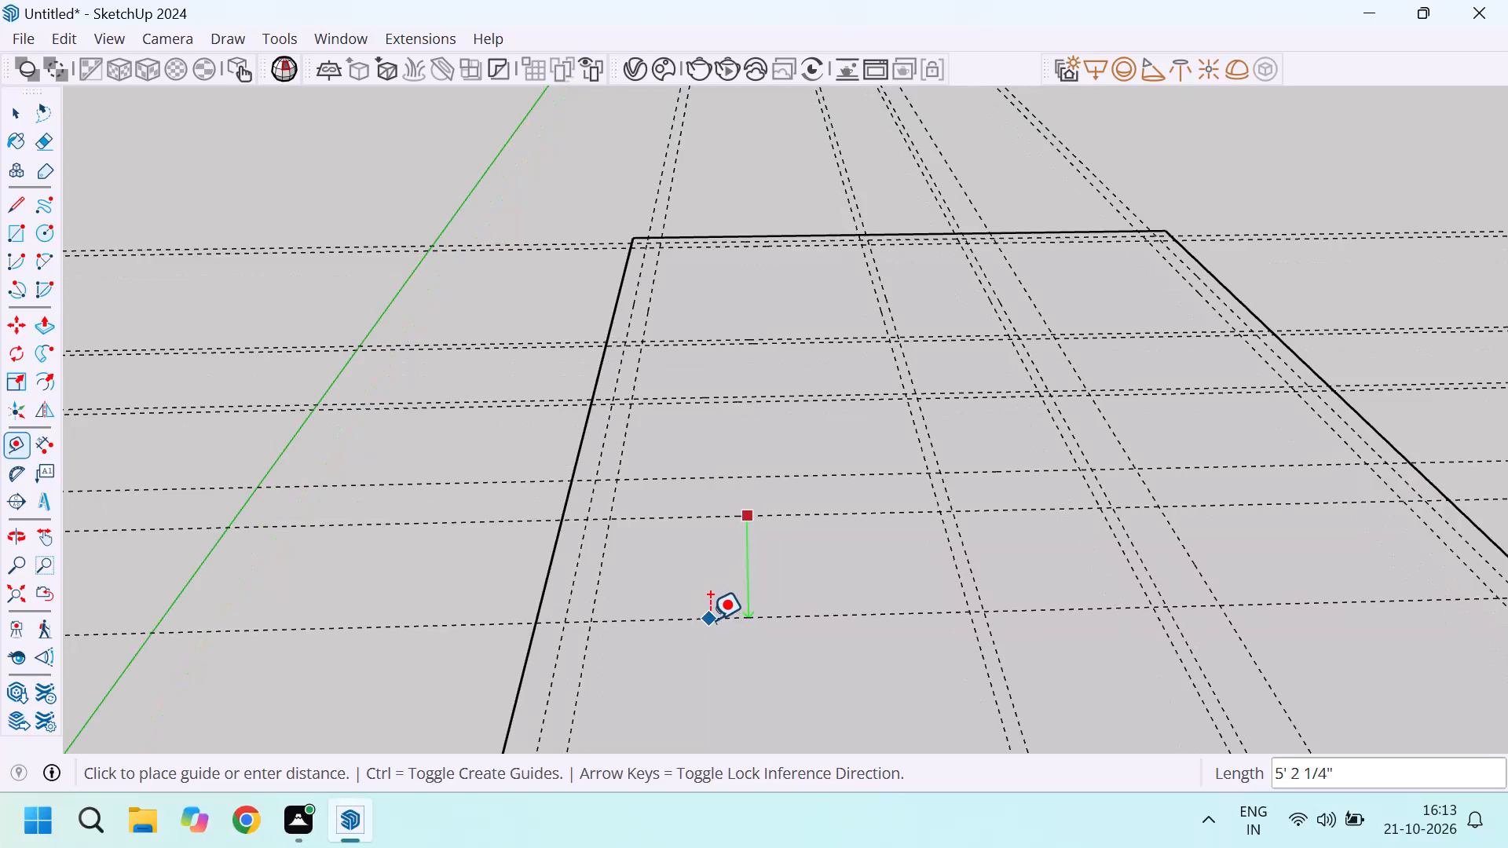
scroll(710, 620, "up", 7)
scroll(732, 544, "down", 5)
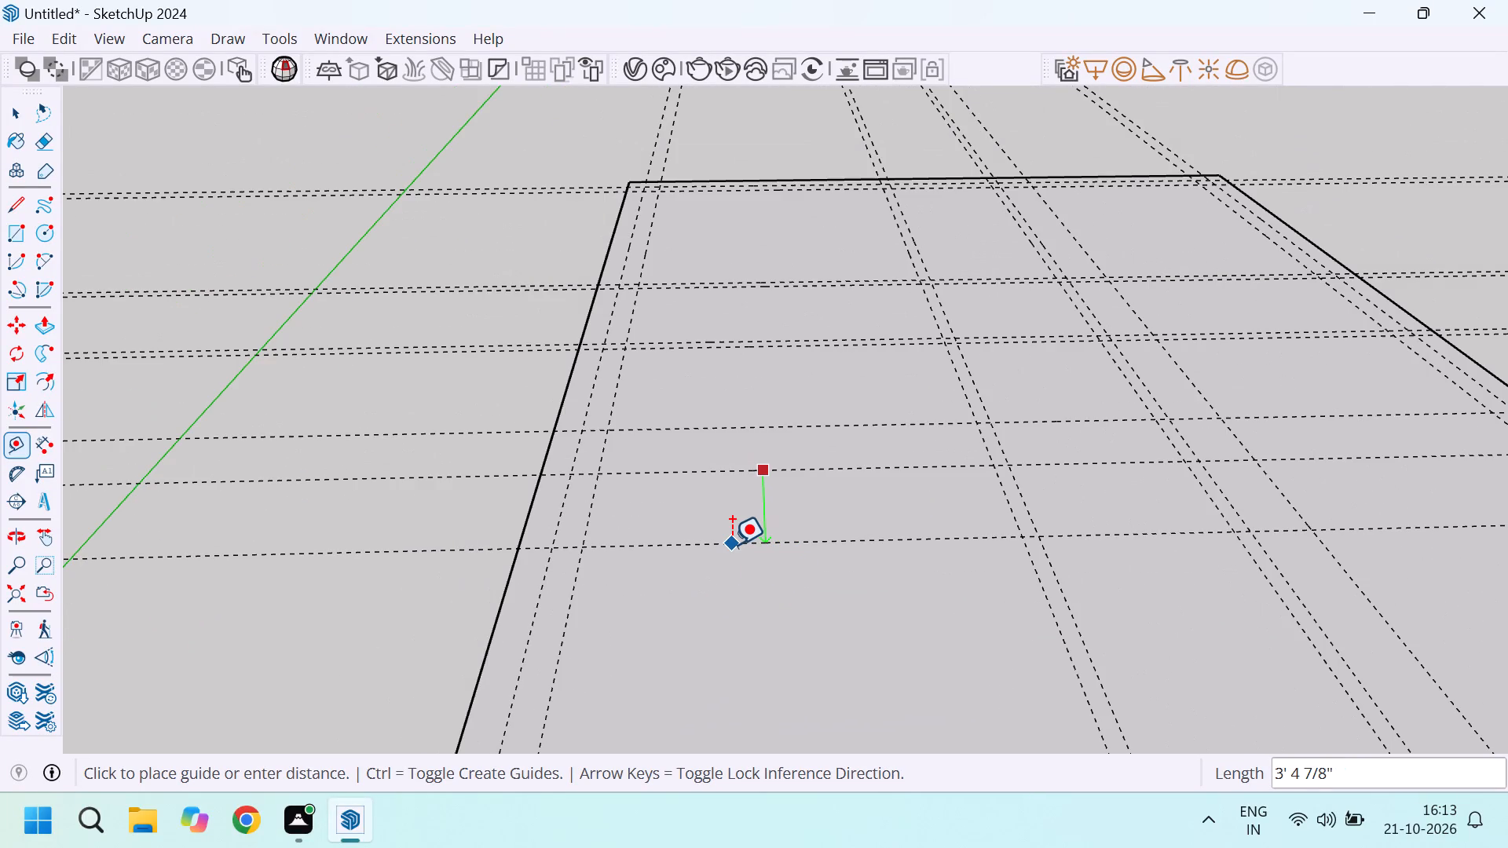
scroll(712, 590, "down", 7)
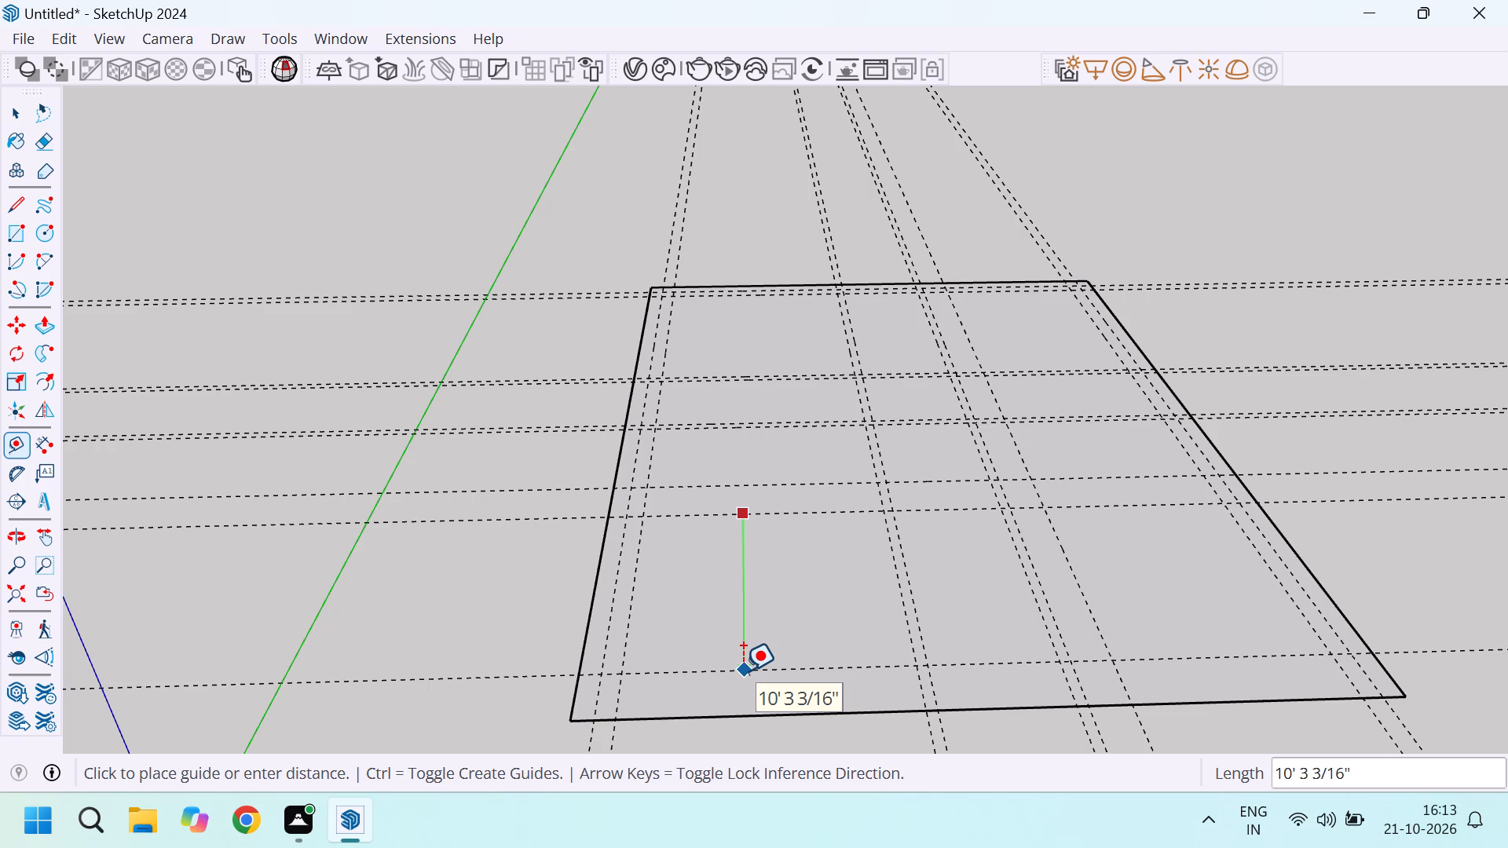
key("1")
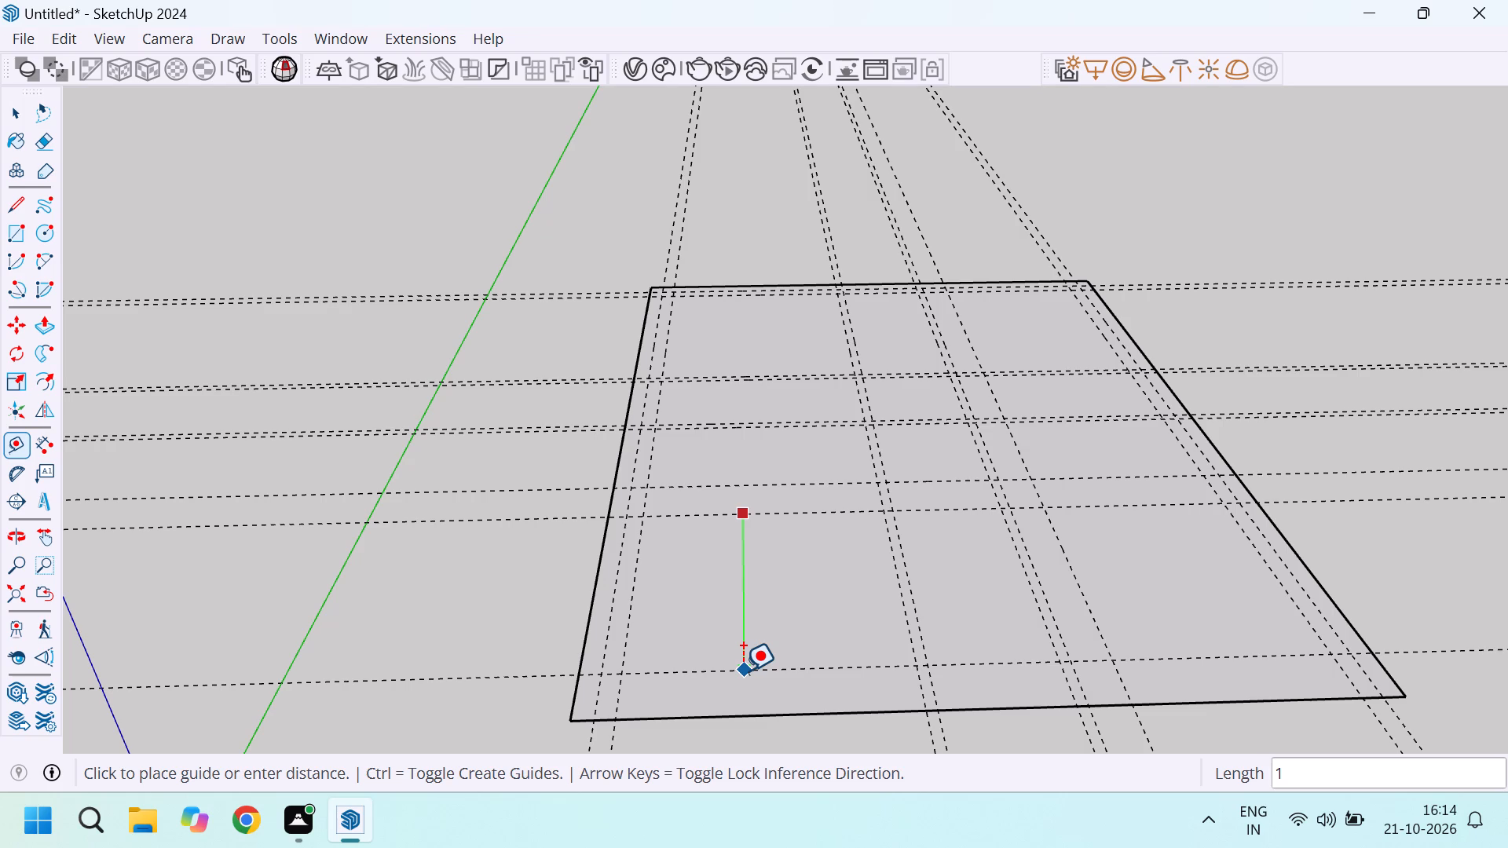
Undo the last five left-to-right guides in front of the pair along the base's rear edge, including the 8' one.
key("ctrl+z")
key("ctrl+z")
key("ctrl+z")
key("ctrl+z")
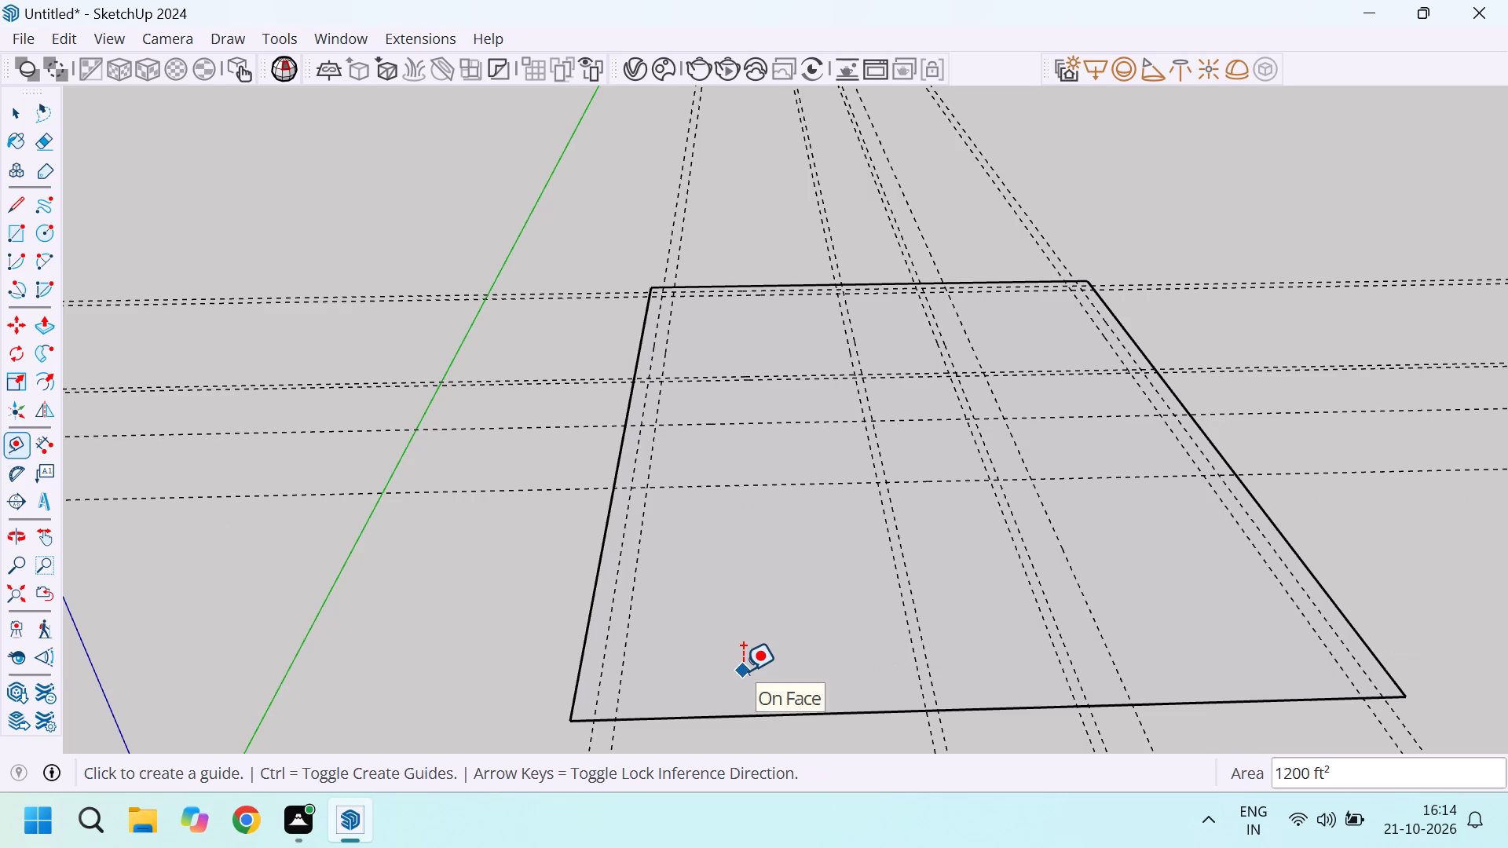
key("ctrl+z")
key("ctrl+z")
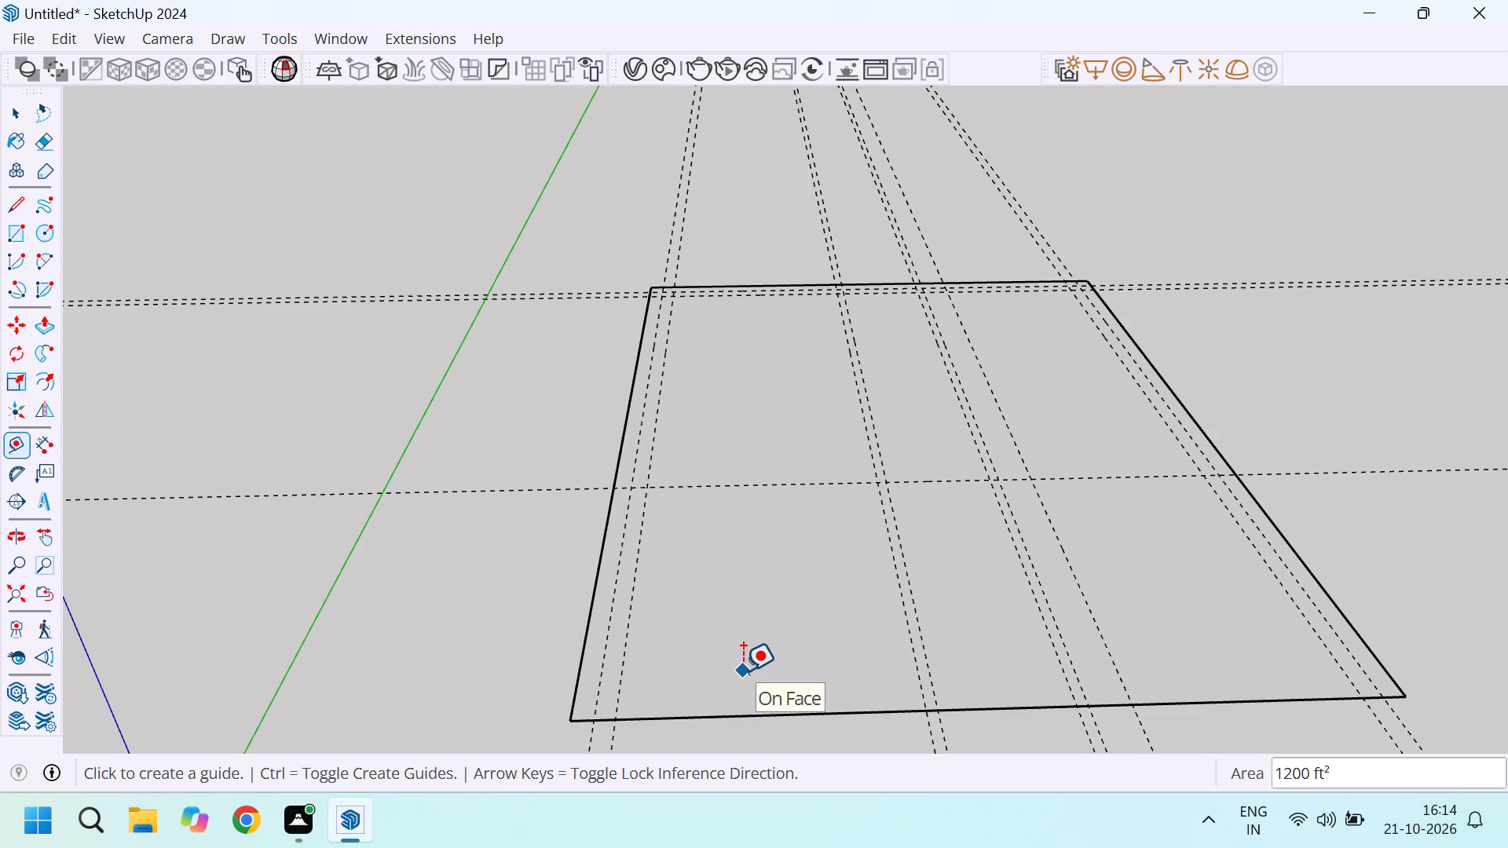
Place a left-to-right guide 11' toward the base's front from the inner guide along the rear edge.
scroll(729, 554, "up", 3)
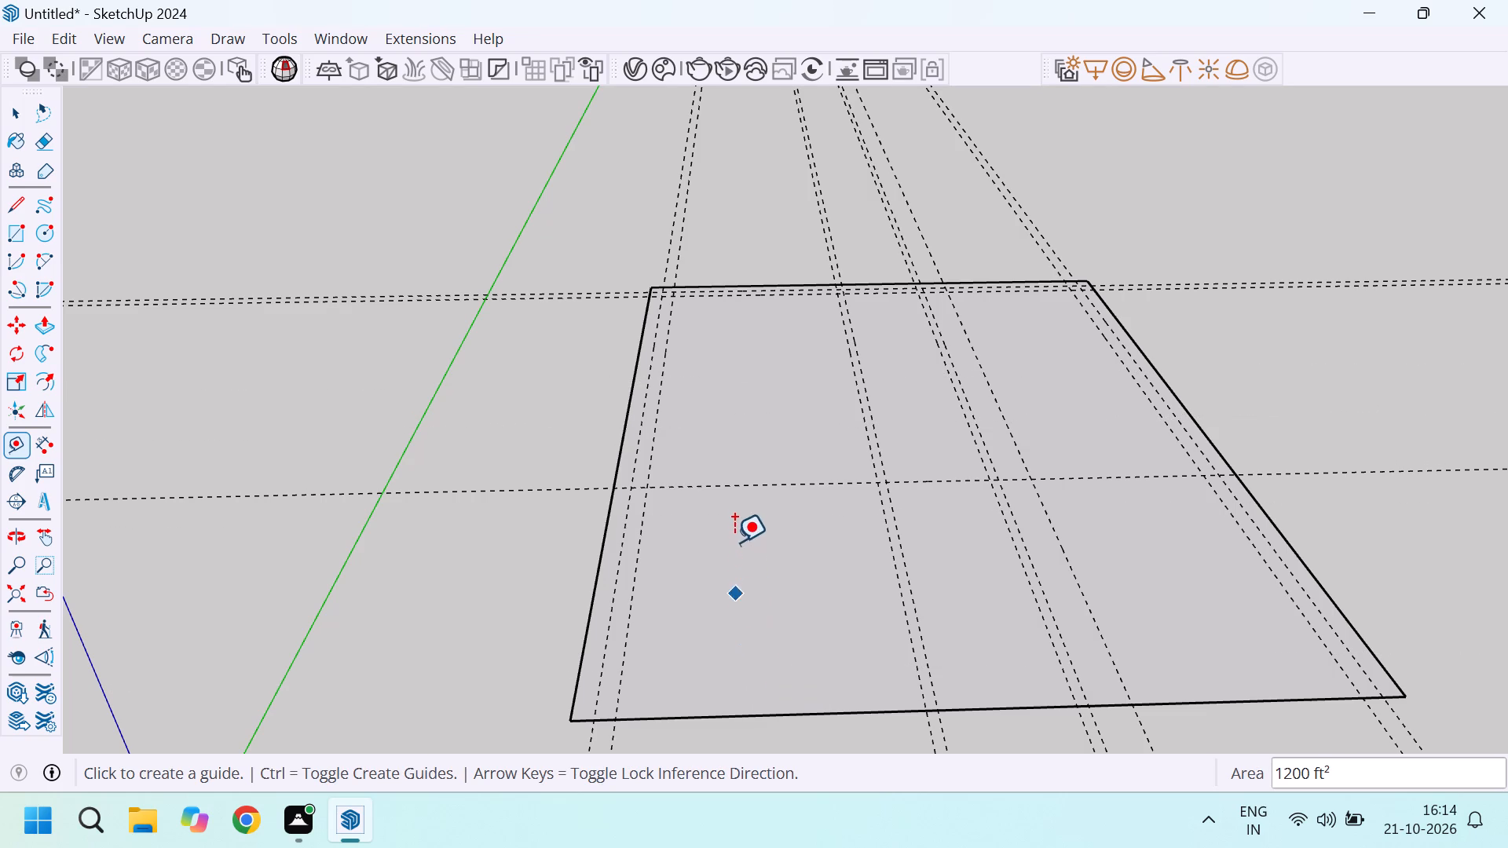
scroll(734, 542, "up", 2)
scroll(710, 226, "up", 4)
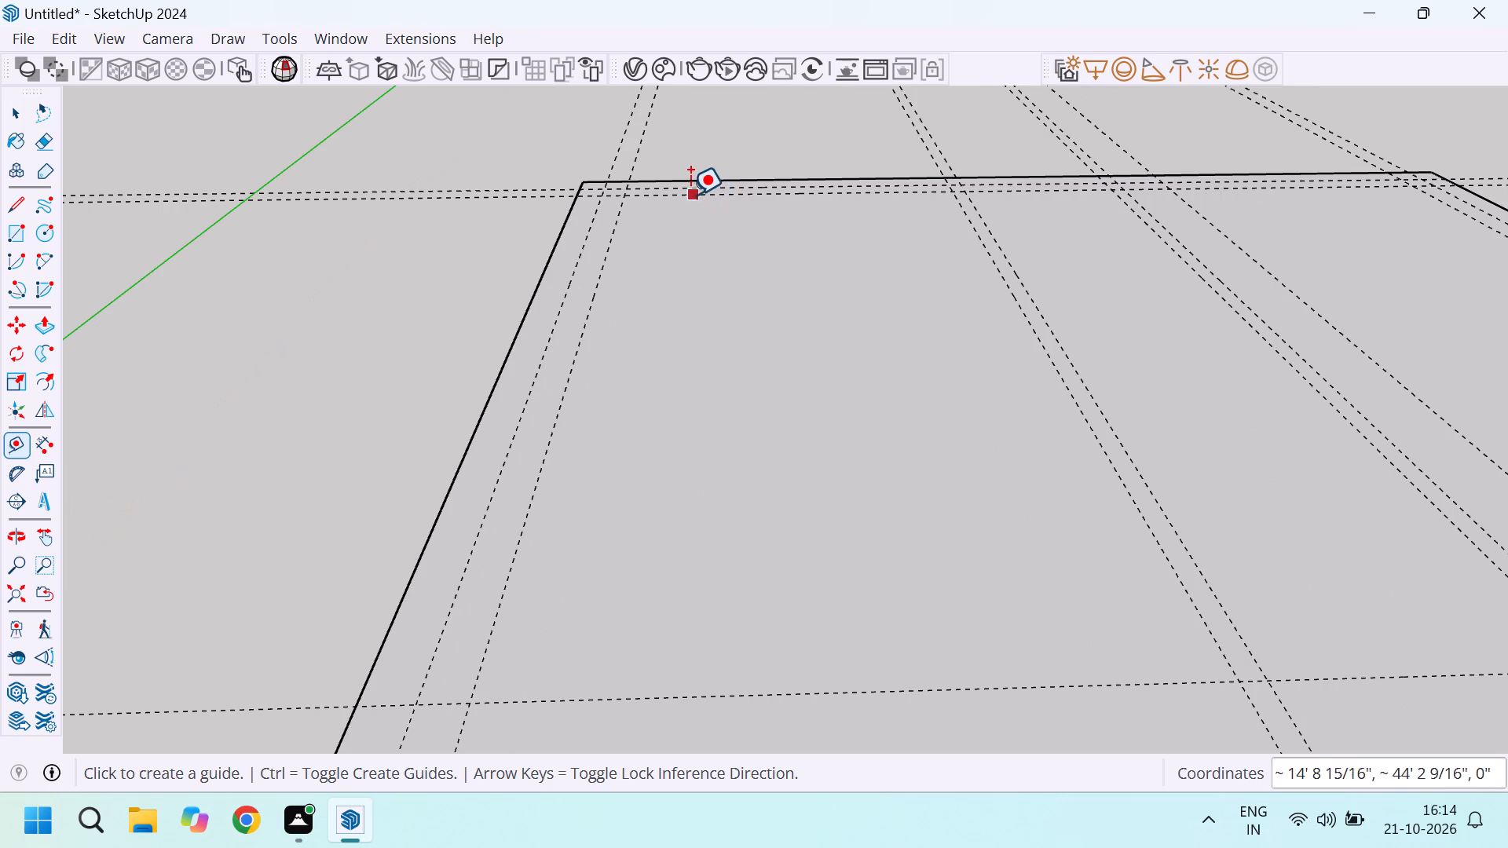
scroll(690, 195, "up", 4)
left_click(689, 195)
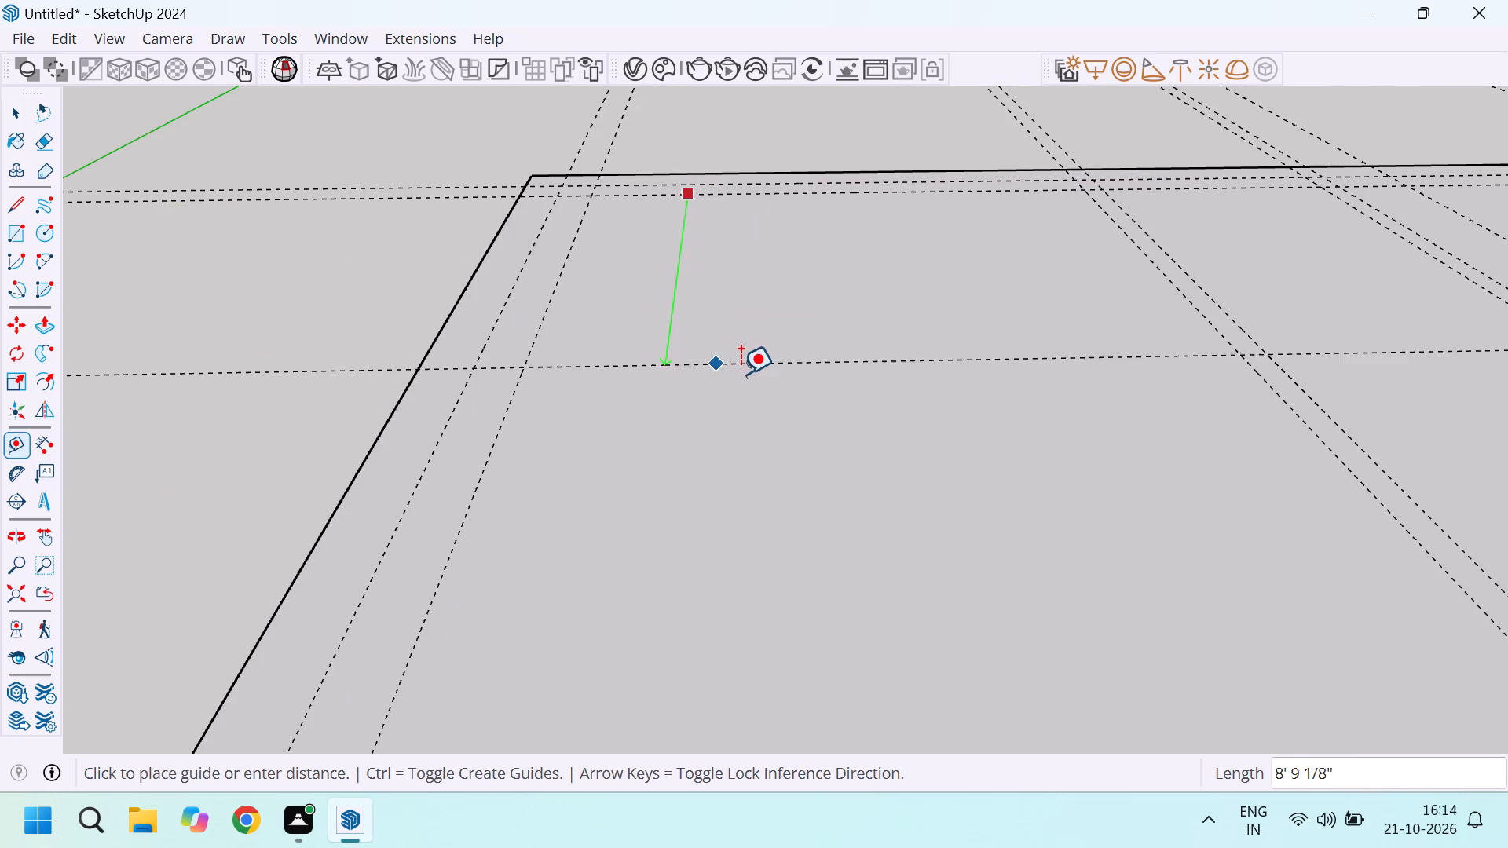
scroll(728, 394, "down", 14)
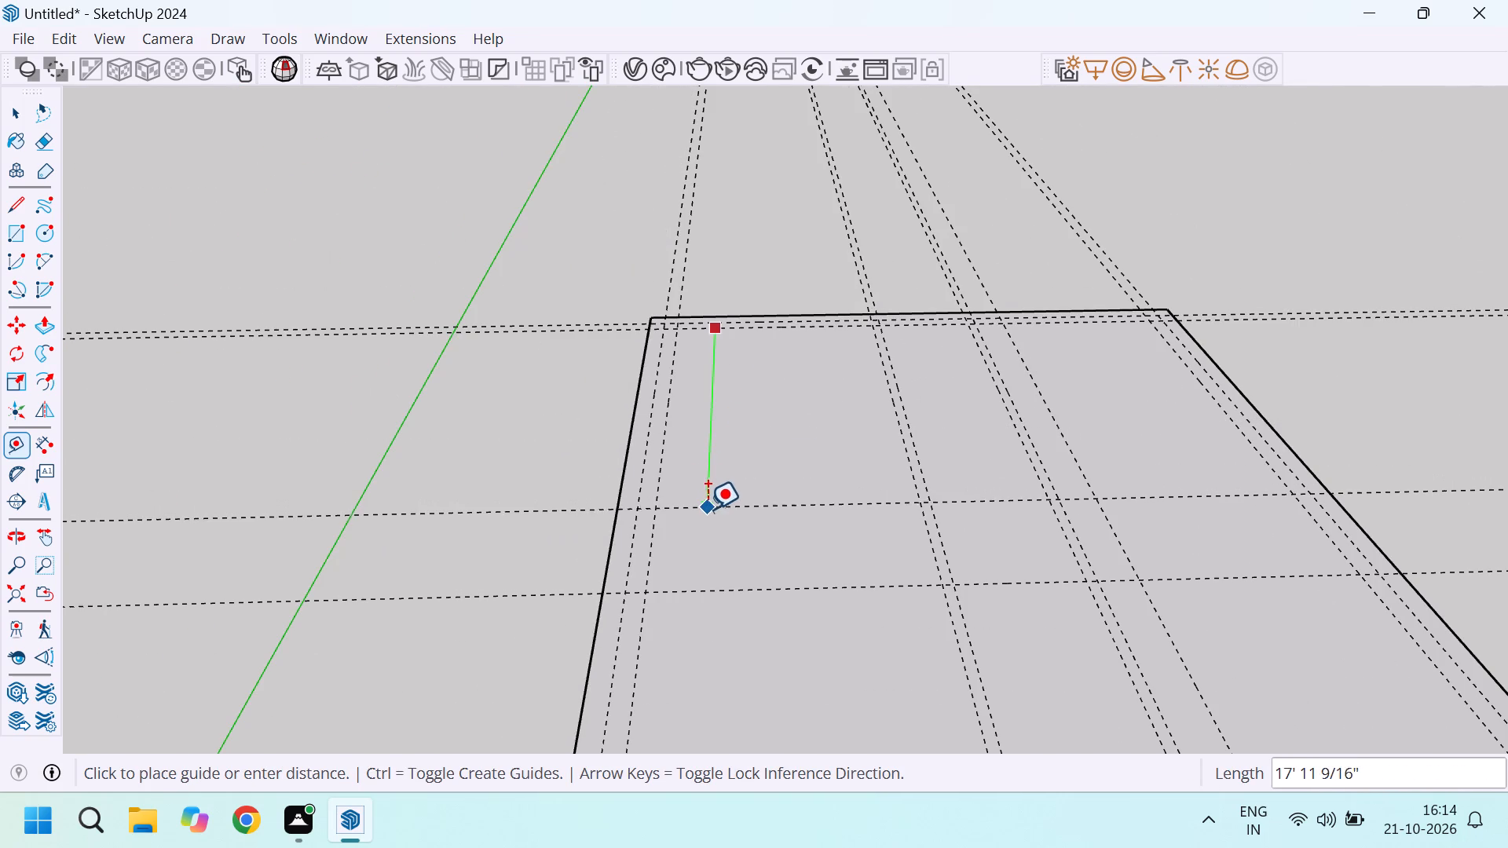
type("11'")
key("Return")
Offset a left-to-right guide 5" toward the base's front from the new 11' guide.
left_click(730, 419)
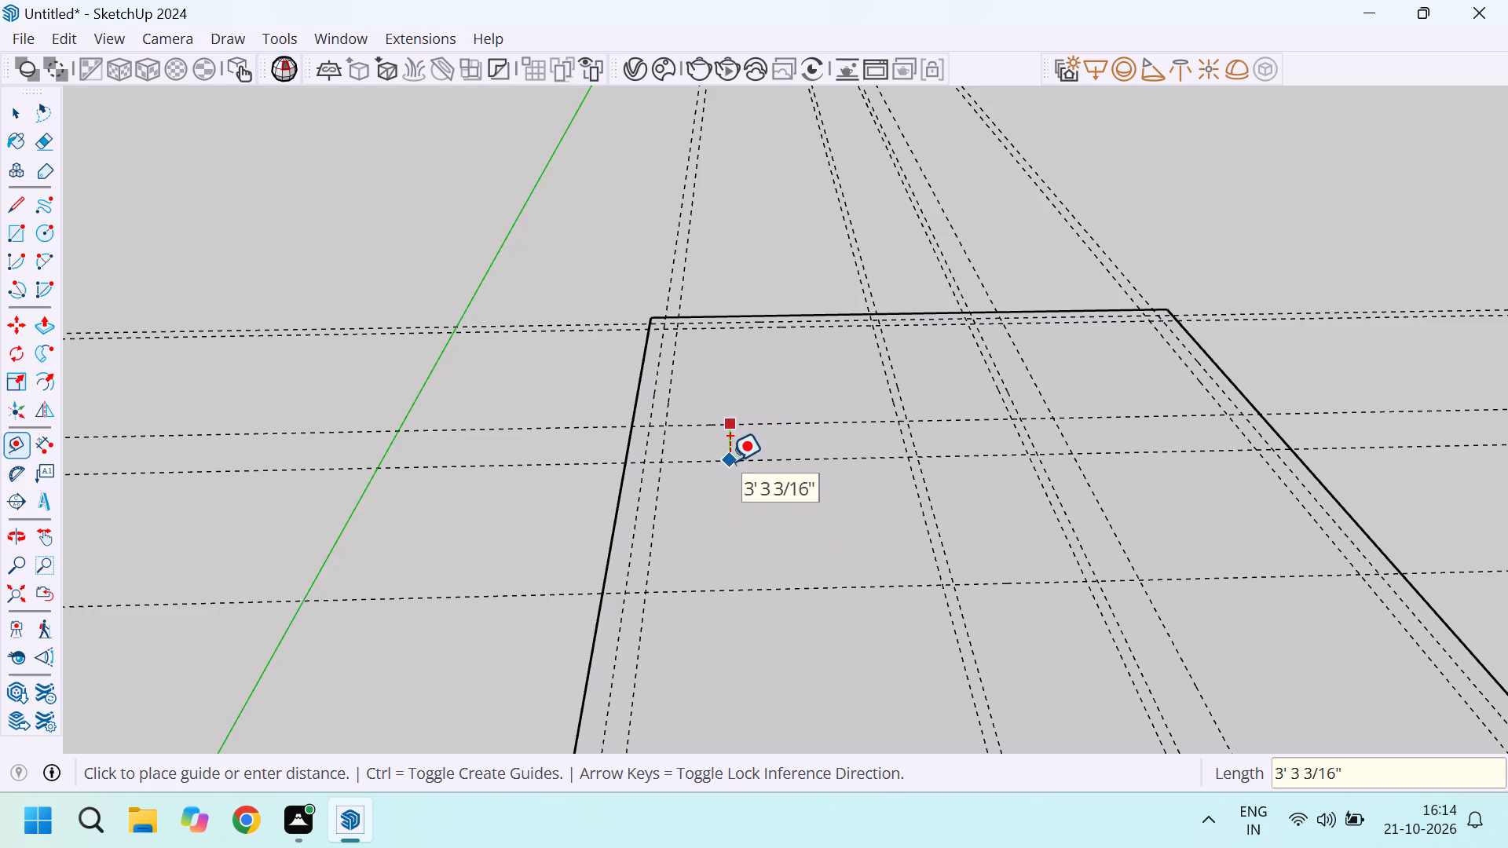
key("5")
key("Return")
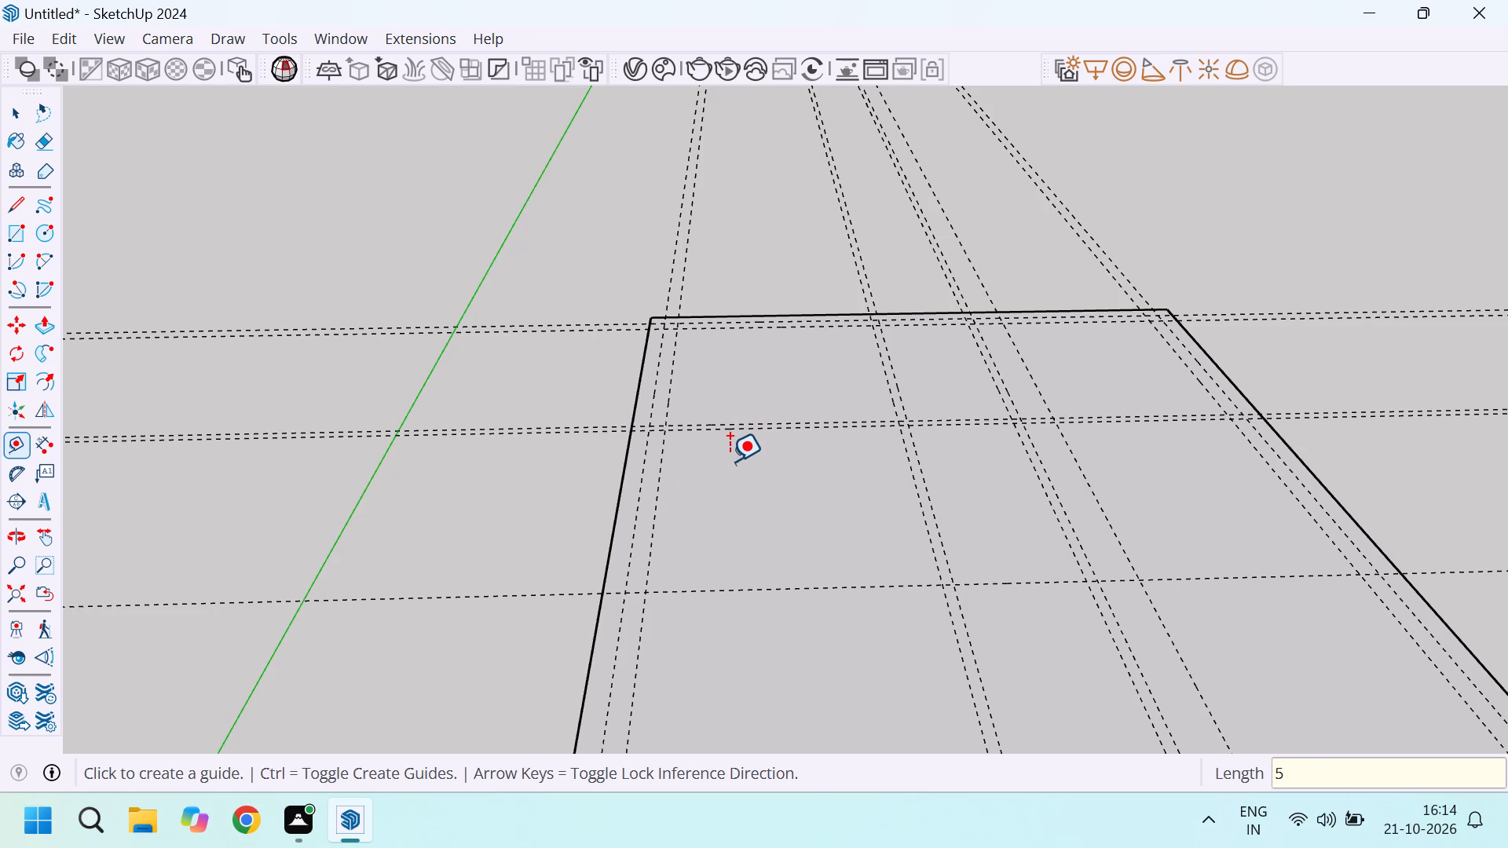
Place a left-to-right guide 5' toward the base's front from the 5" guide just added.
scroll(713, 456, "up", 8)
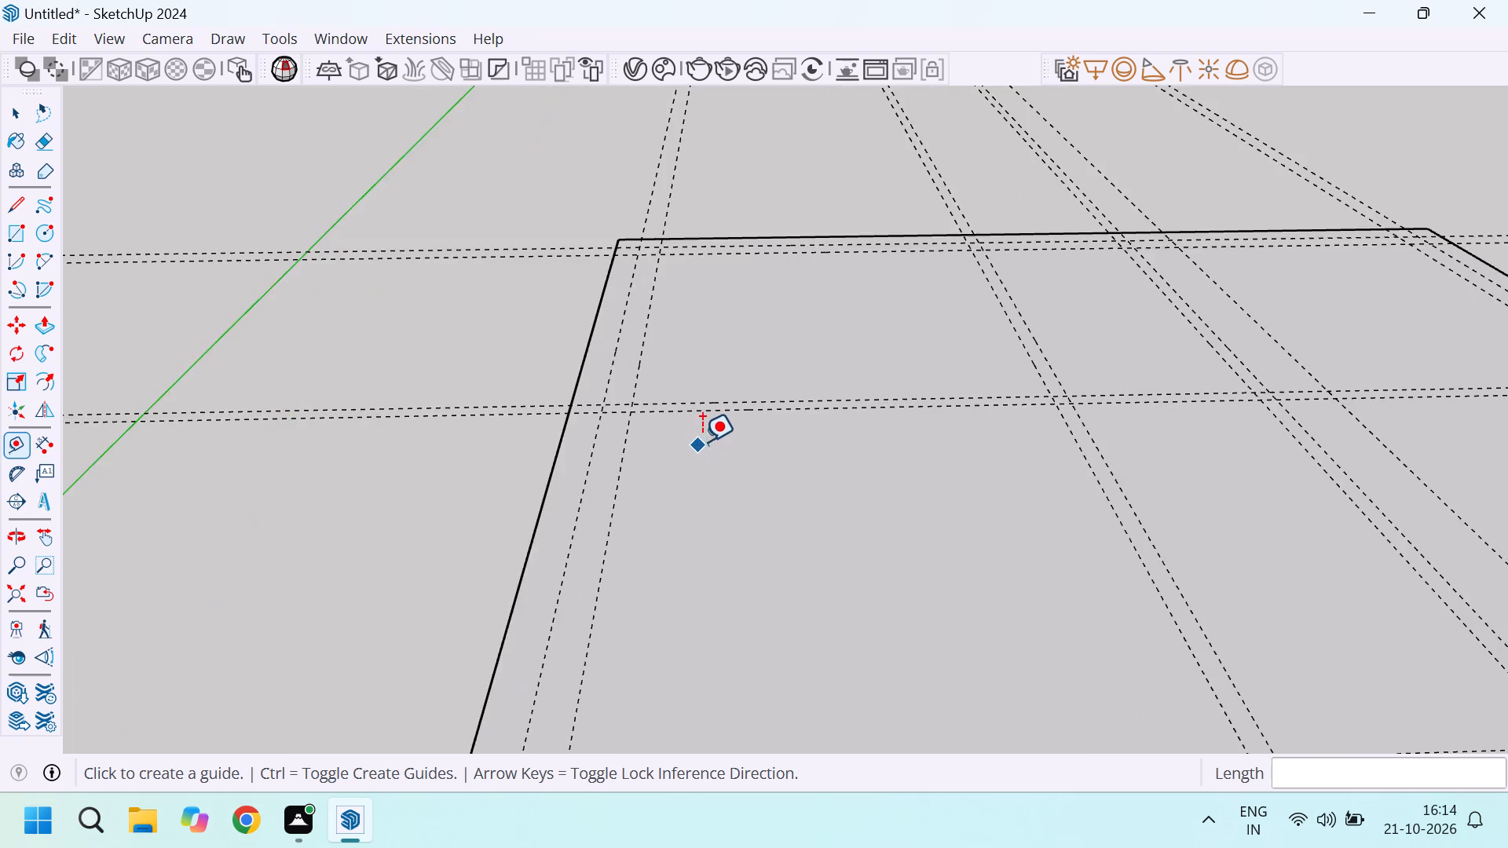
scroll(702, 441, "up", 2)
left_click(732, 396)
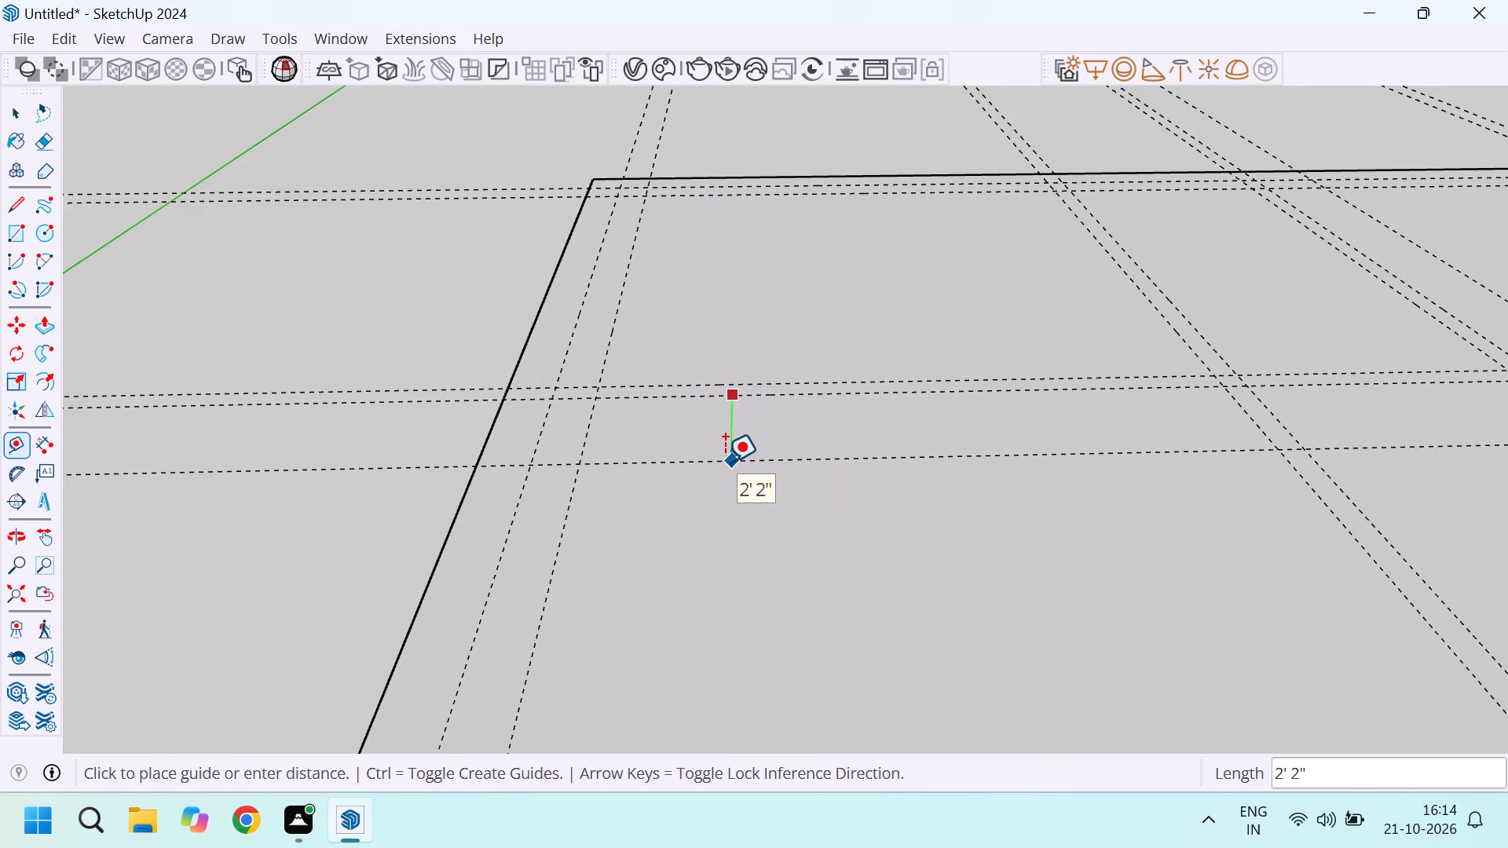
type("5'")
key("Return")
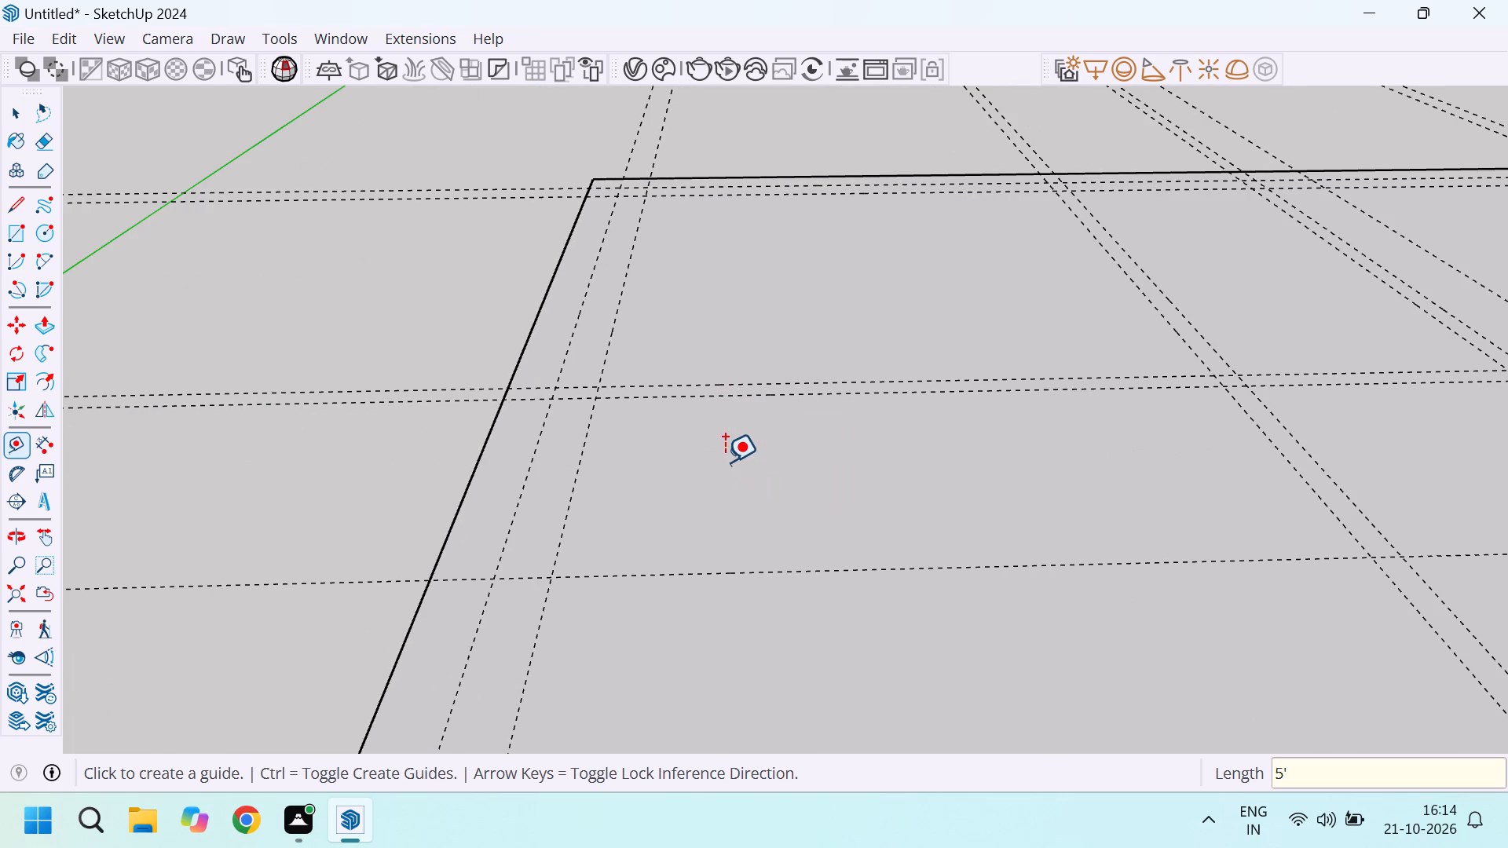
Offset a left-to-right guide 5" toward the base's front from the new 5' guide.
scroll(568, 310, "down", 6)
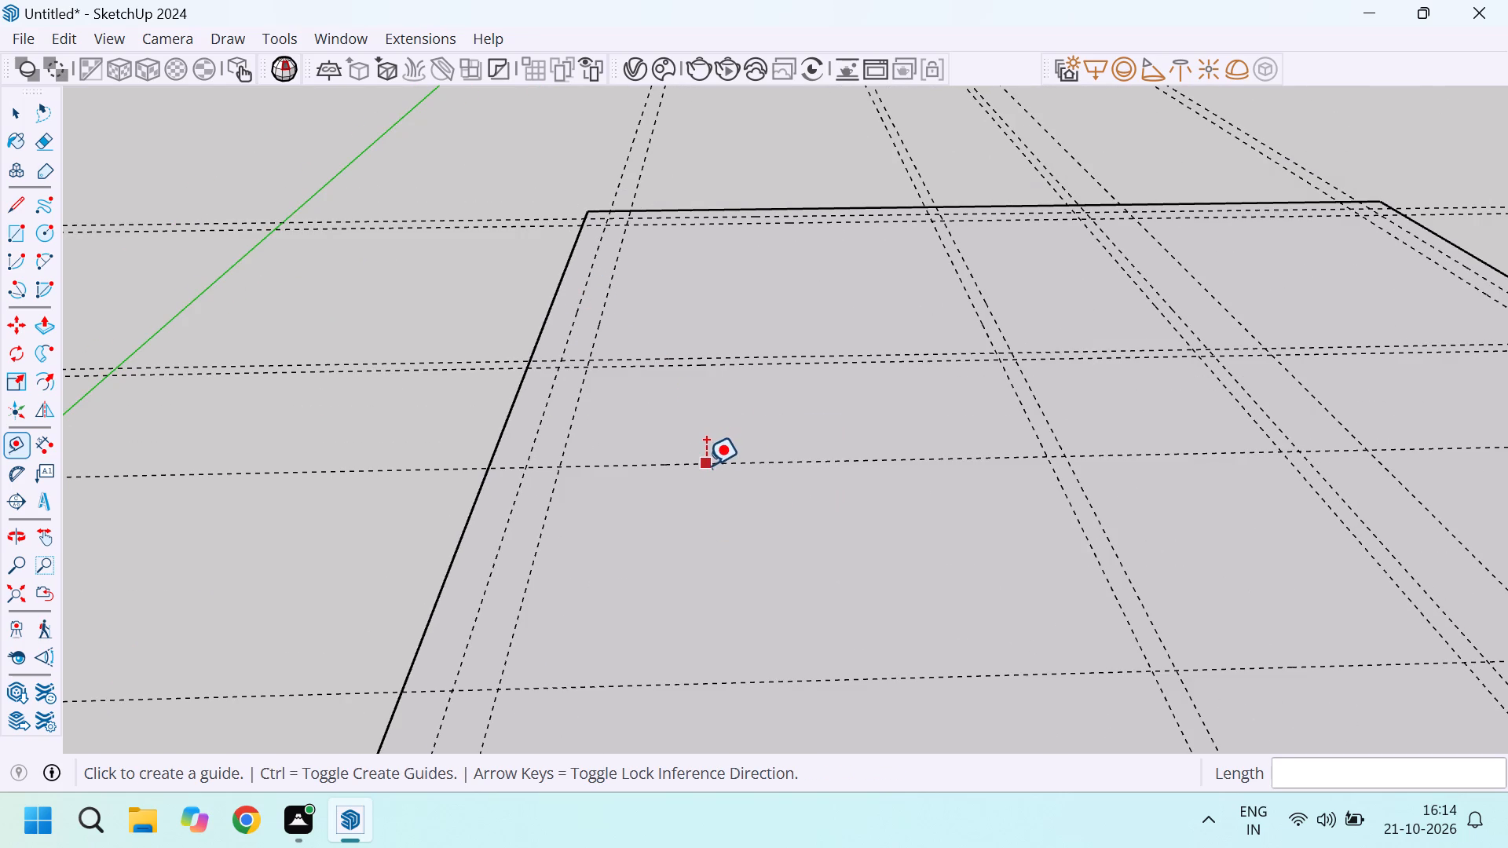
left_click(706, 465)
key("5")
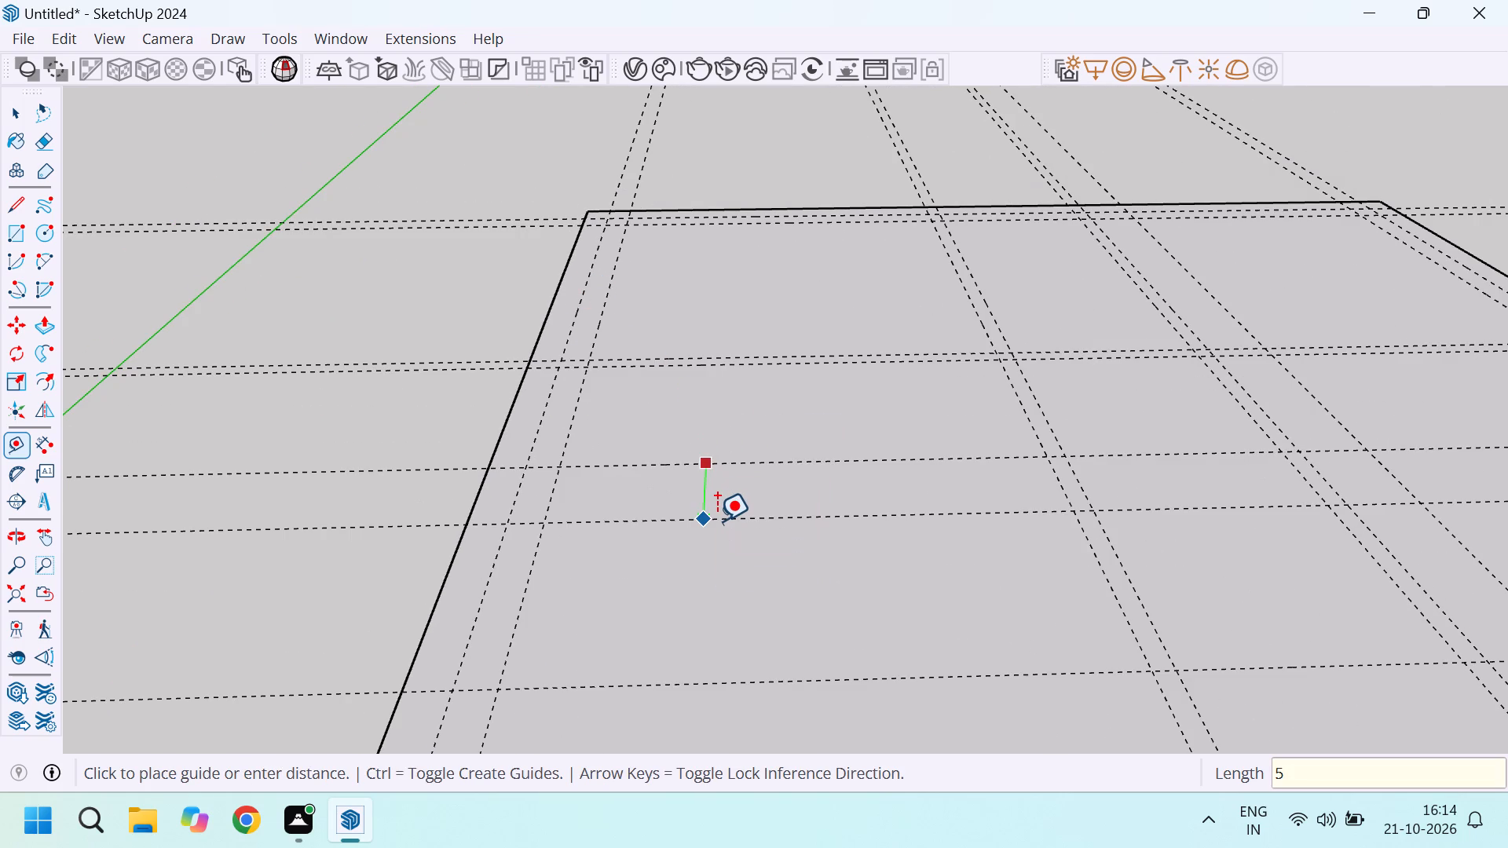
key("Return")
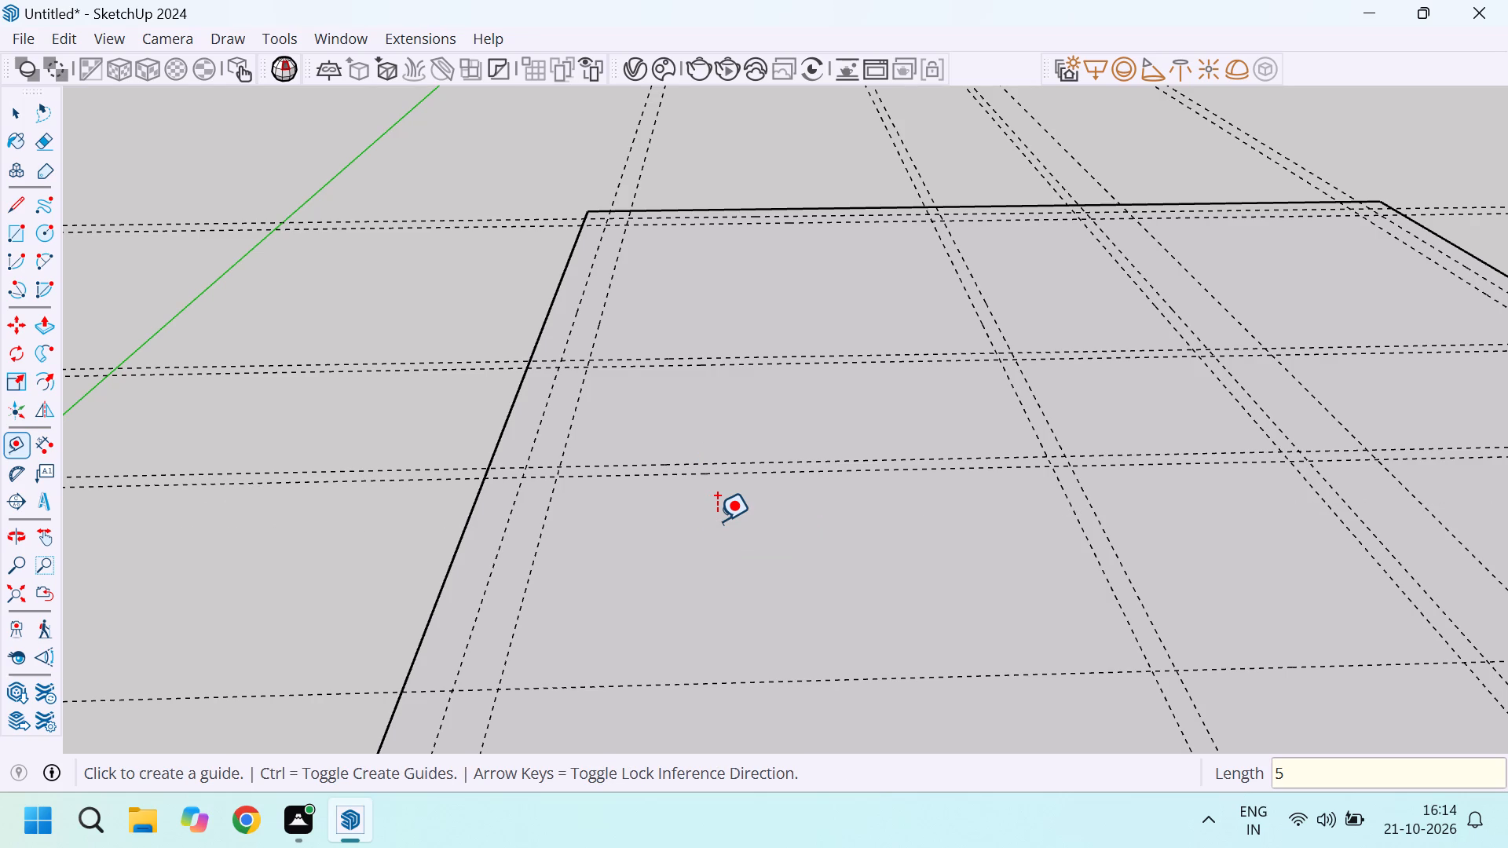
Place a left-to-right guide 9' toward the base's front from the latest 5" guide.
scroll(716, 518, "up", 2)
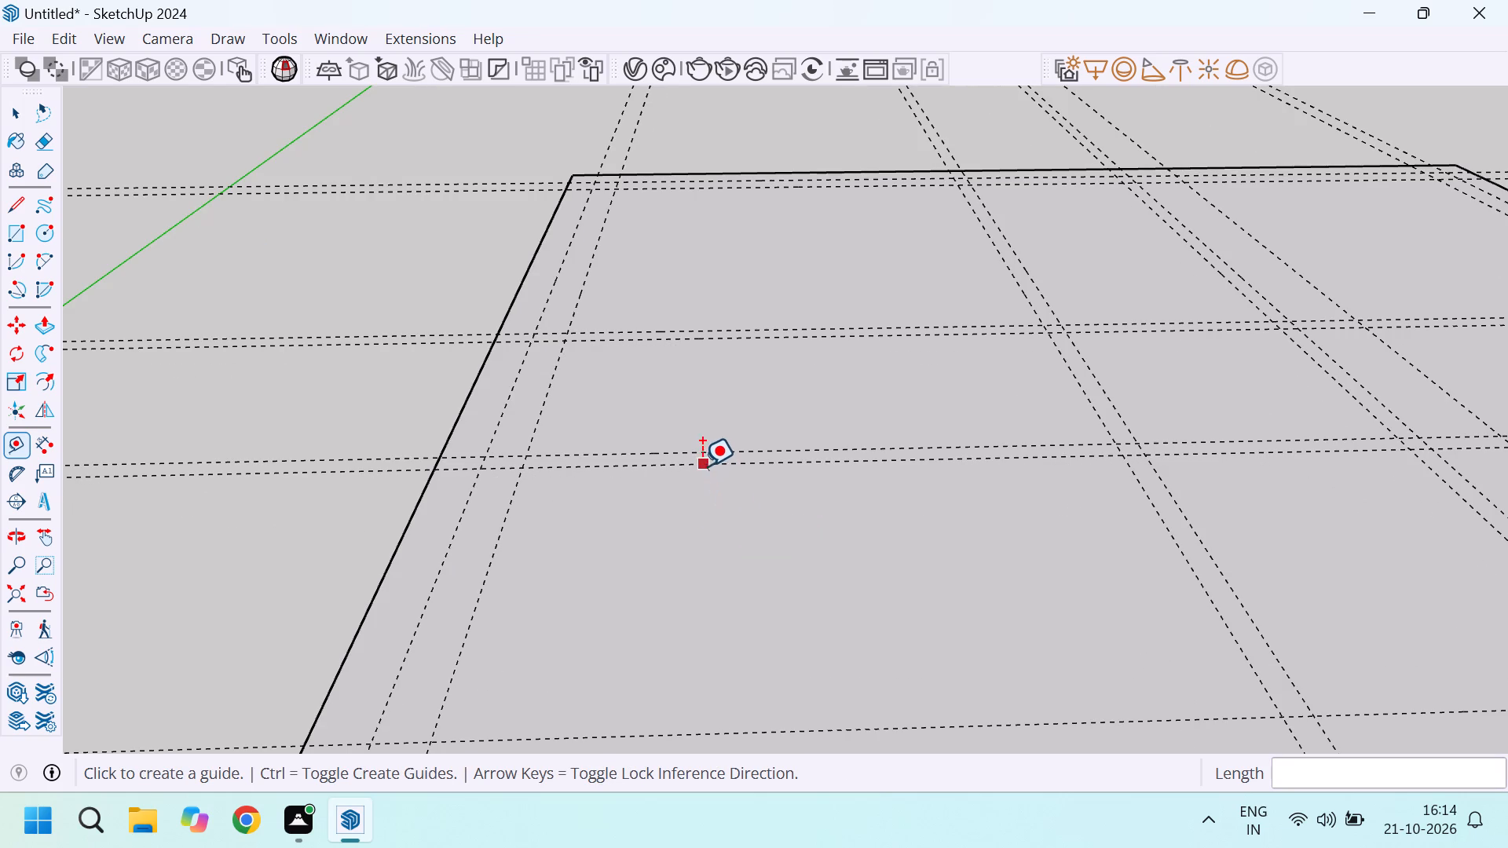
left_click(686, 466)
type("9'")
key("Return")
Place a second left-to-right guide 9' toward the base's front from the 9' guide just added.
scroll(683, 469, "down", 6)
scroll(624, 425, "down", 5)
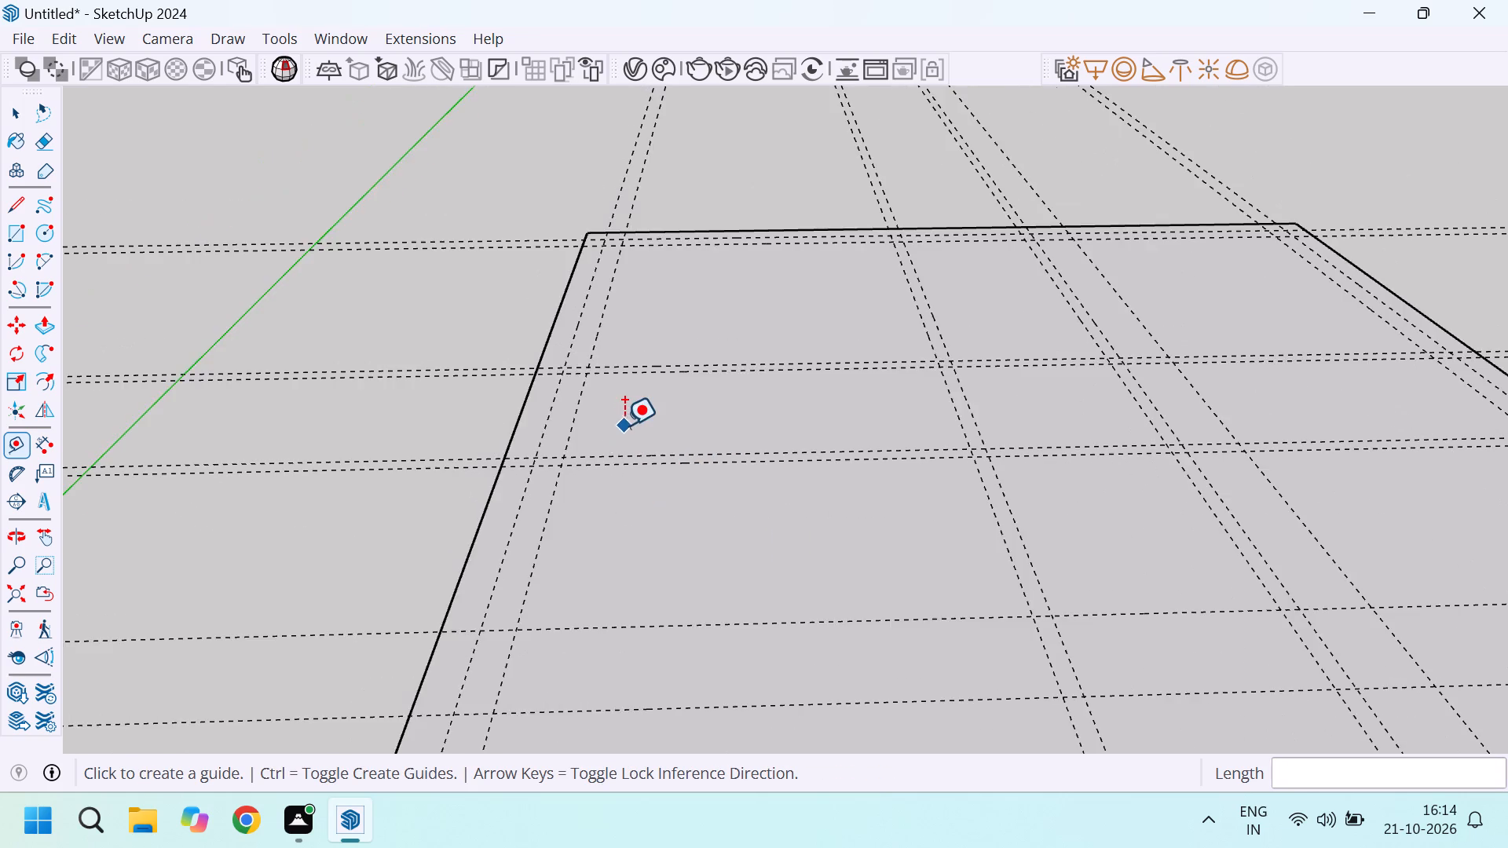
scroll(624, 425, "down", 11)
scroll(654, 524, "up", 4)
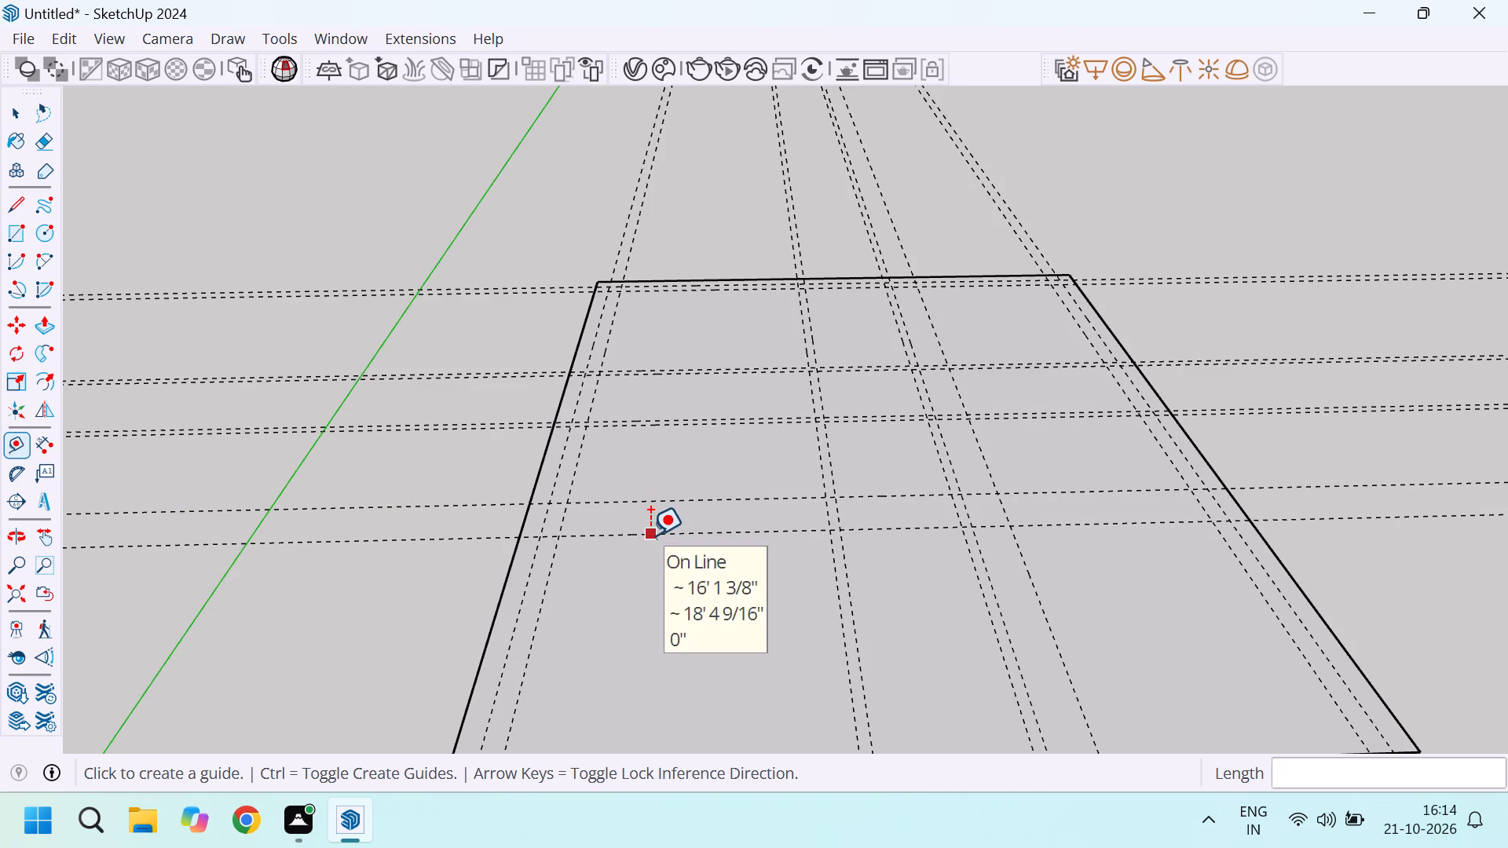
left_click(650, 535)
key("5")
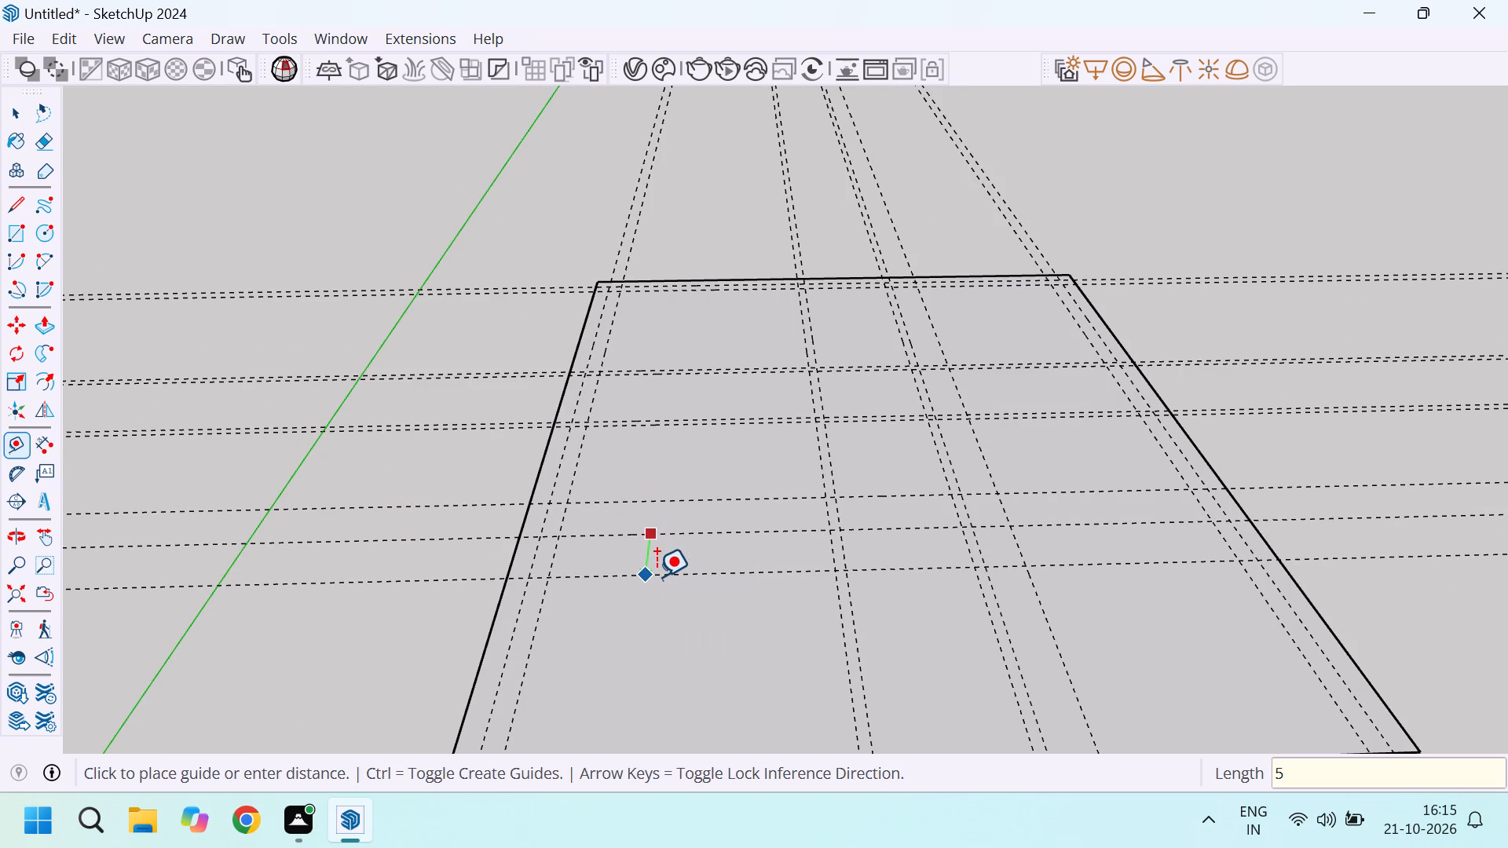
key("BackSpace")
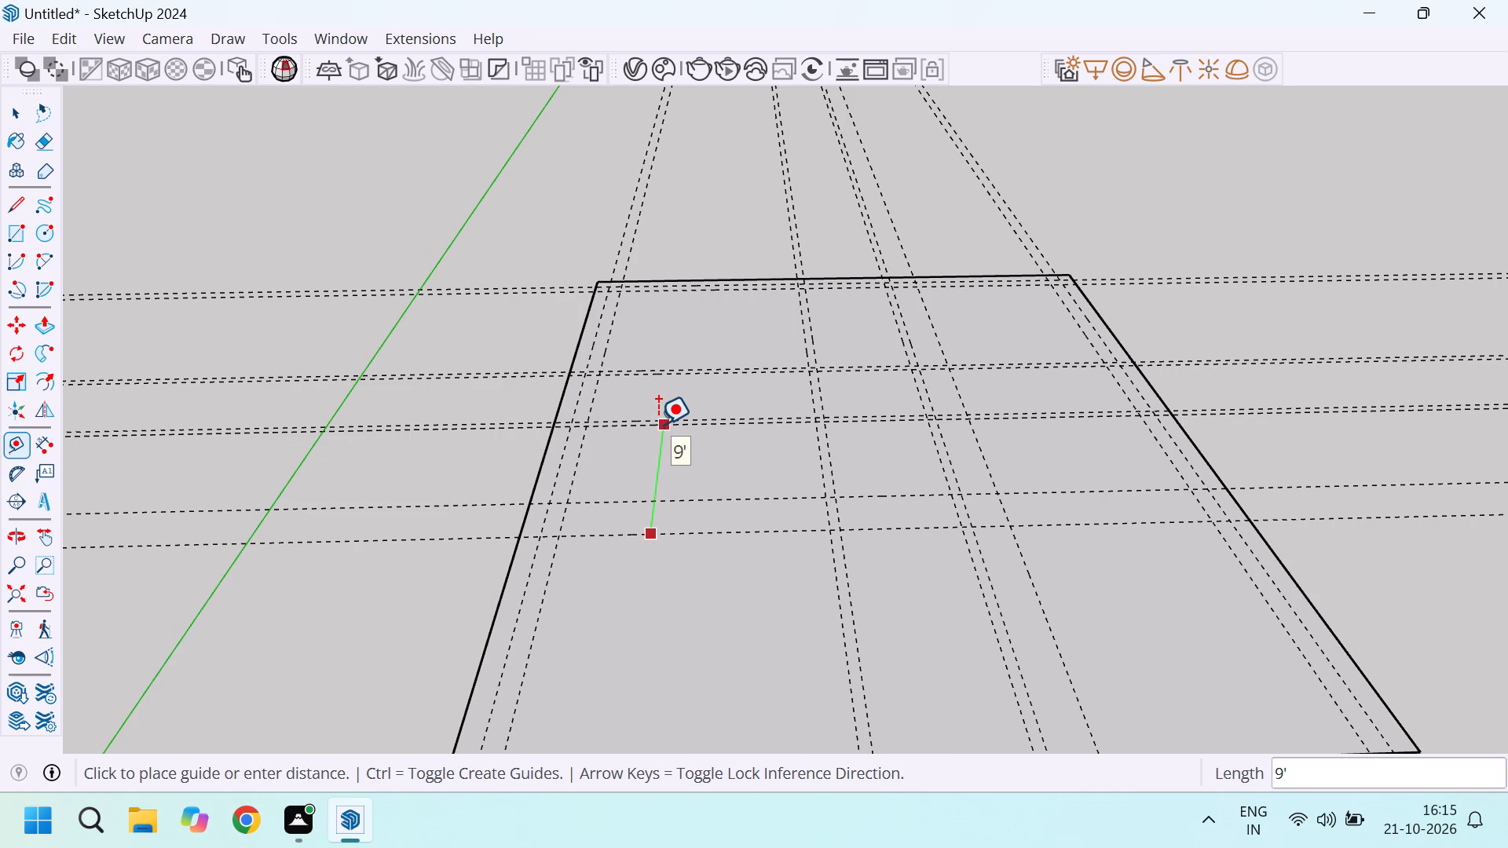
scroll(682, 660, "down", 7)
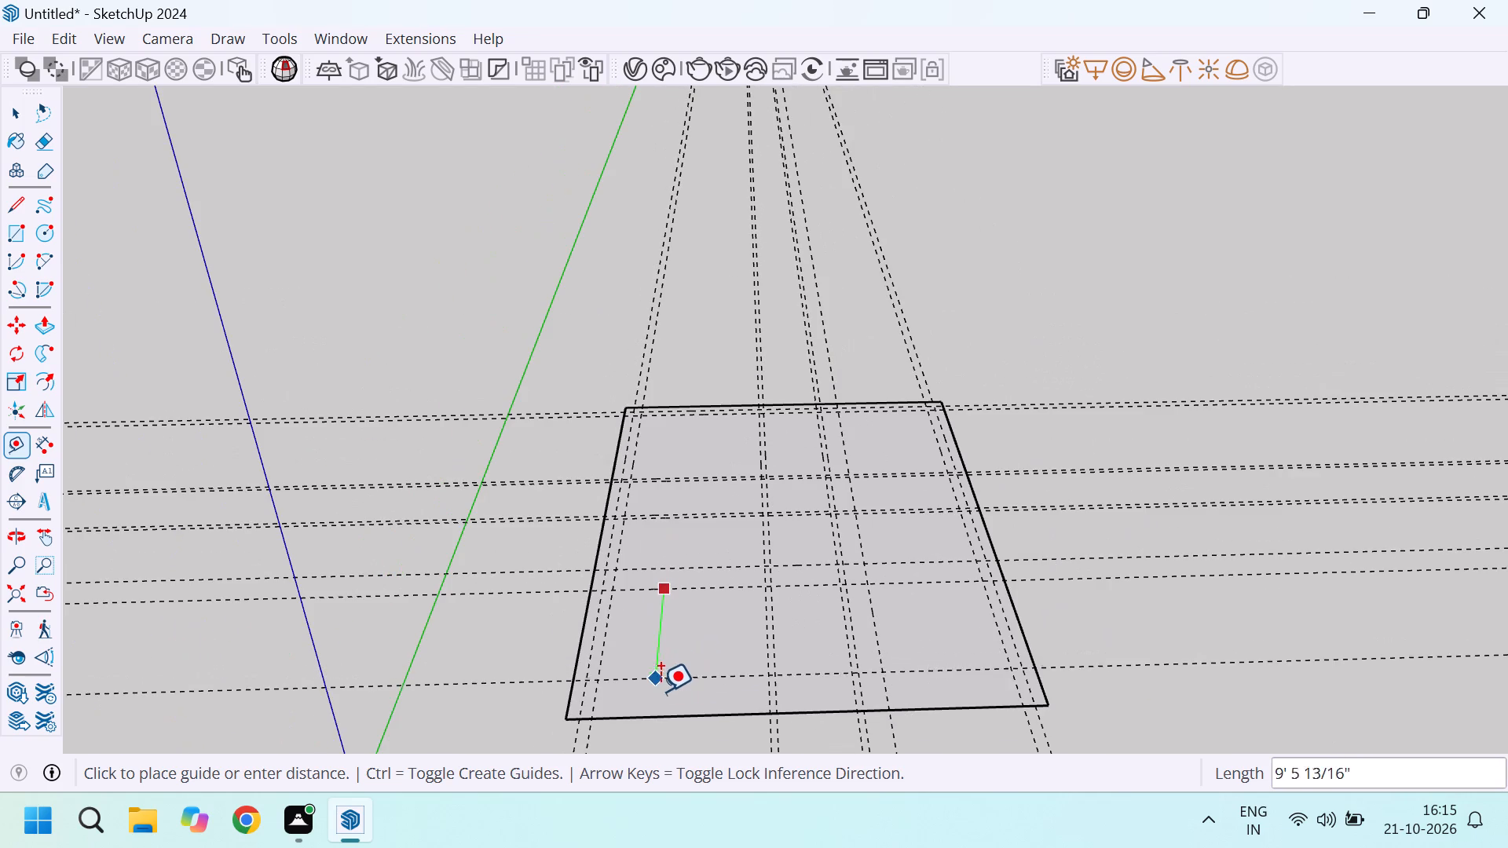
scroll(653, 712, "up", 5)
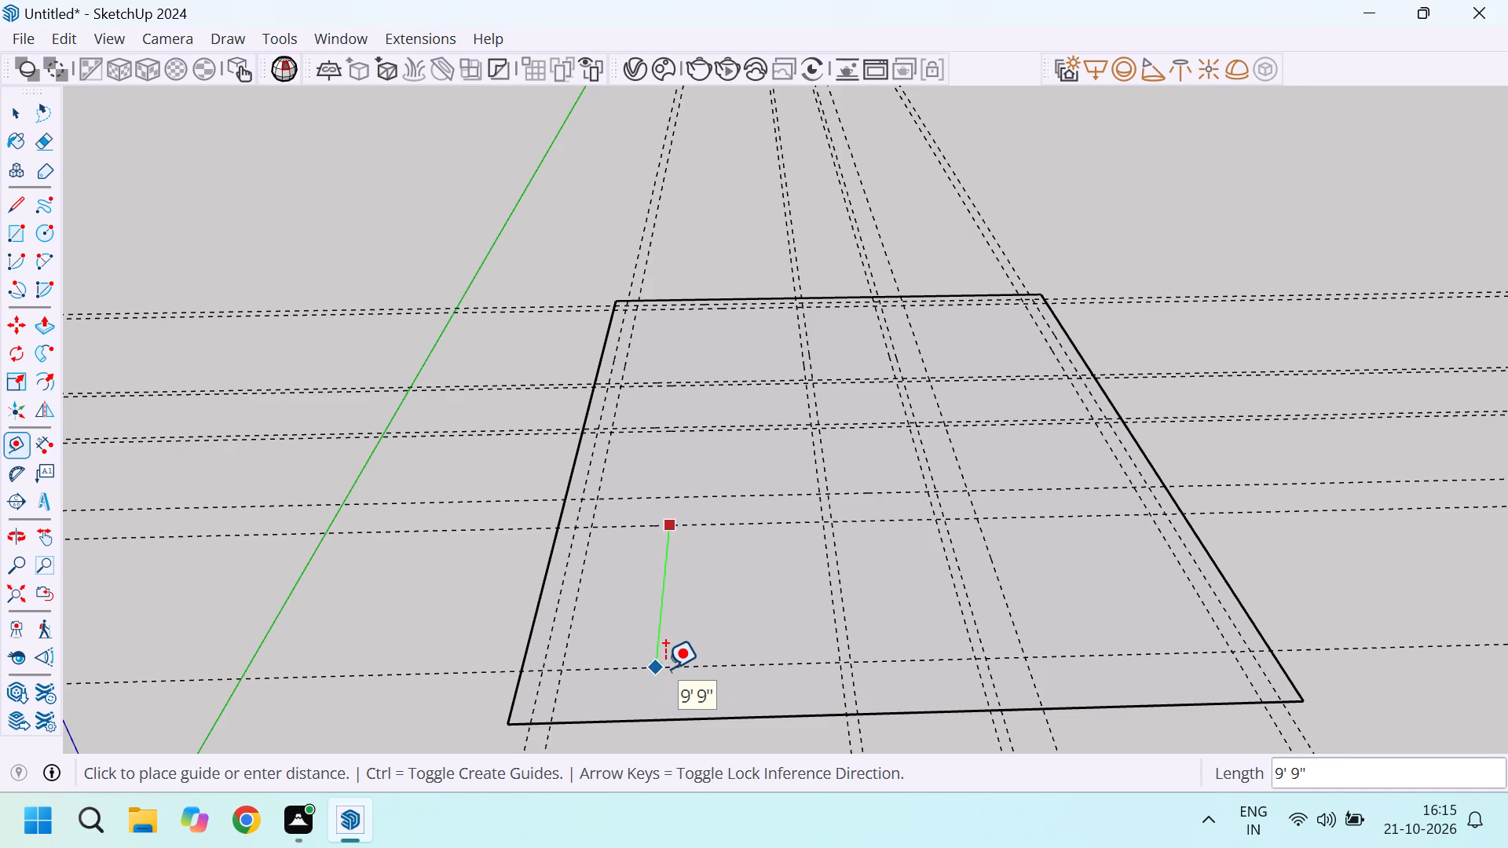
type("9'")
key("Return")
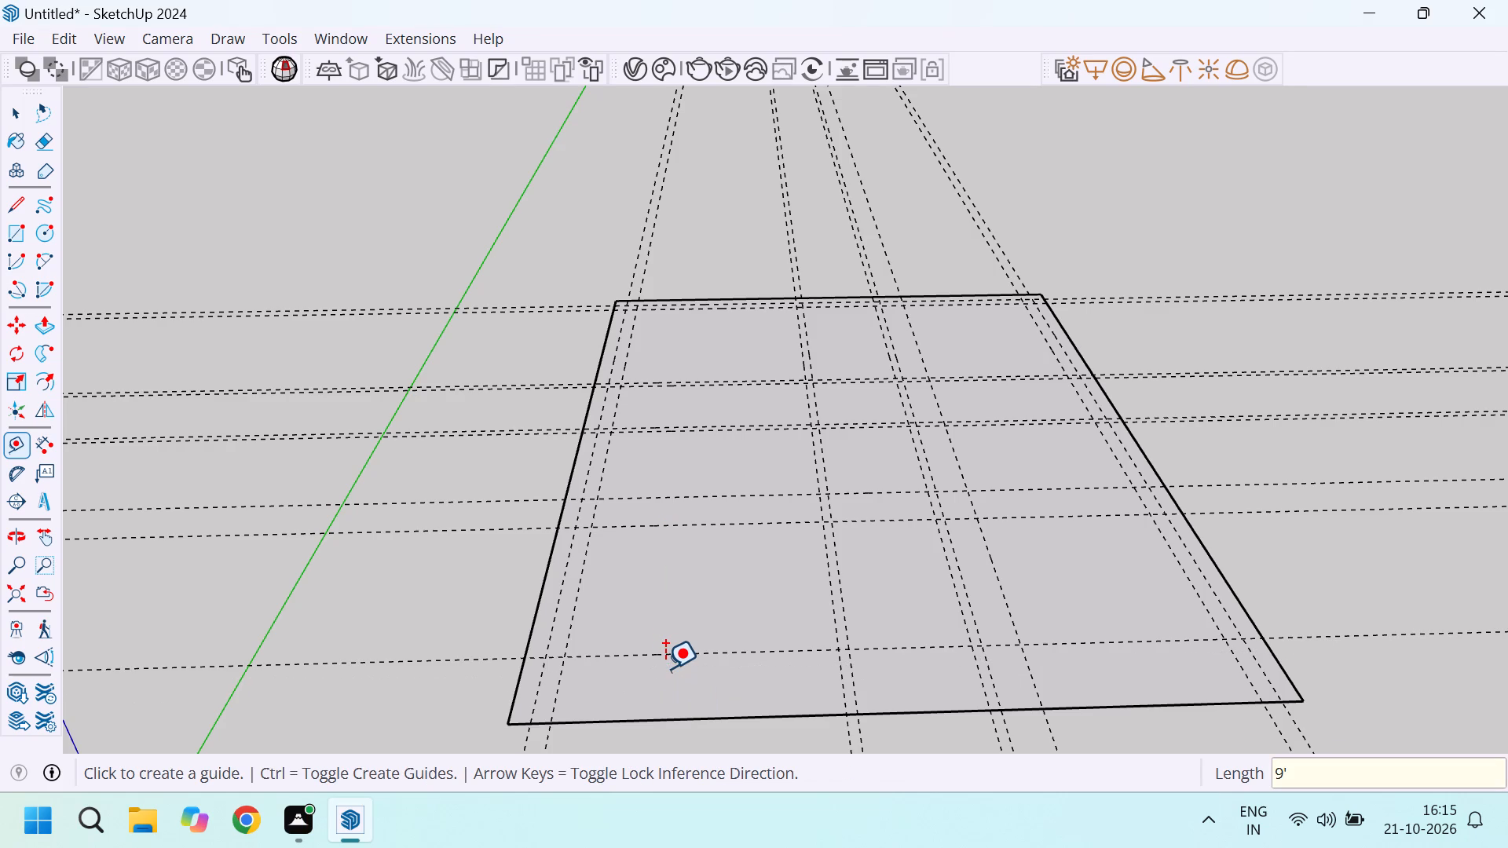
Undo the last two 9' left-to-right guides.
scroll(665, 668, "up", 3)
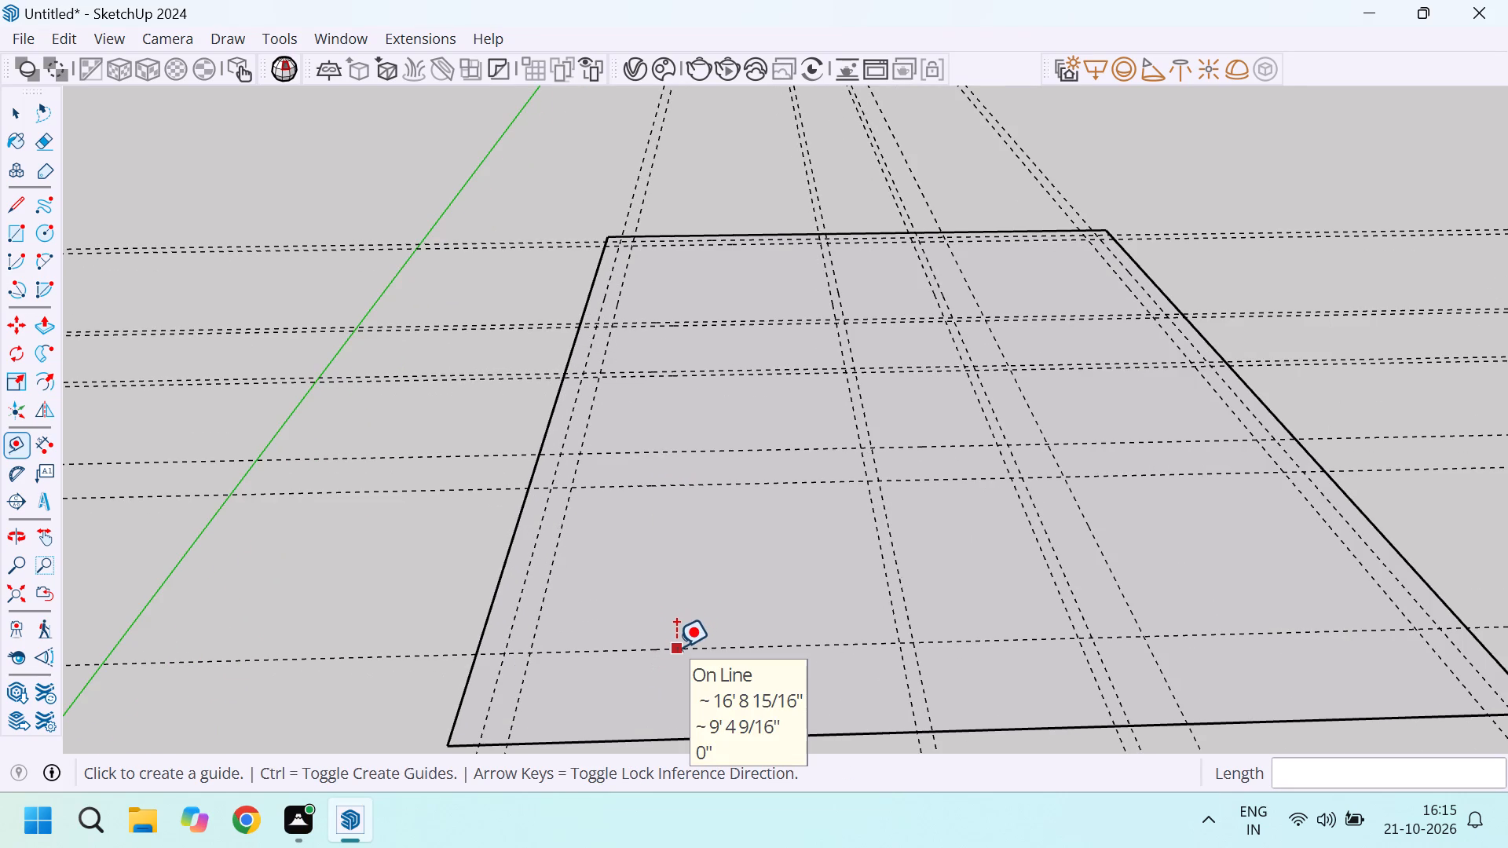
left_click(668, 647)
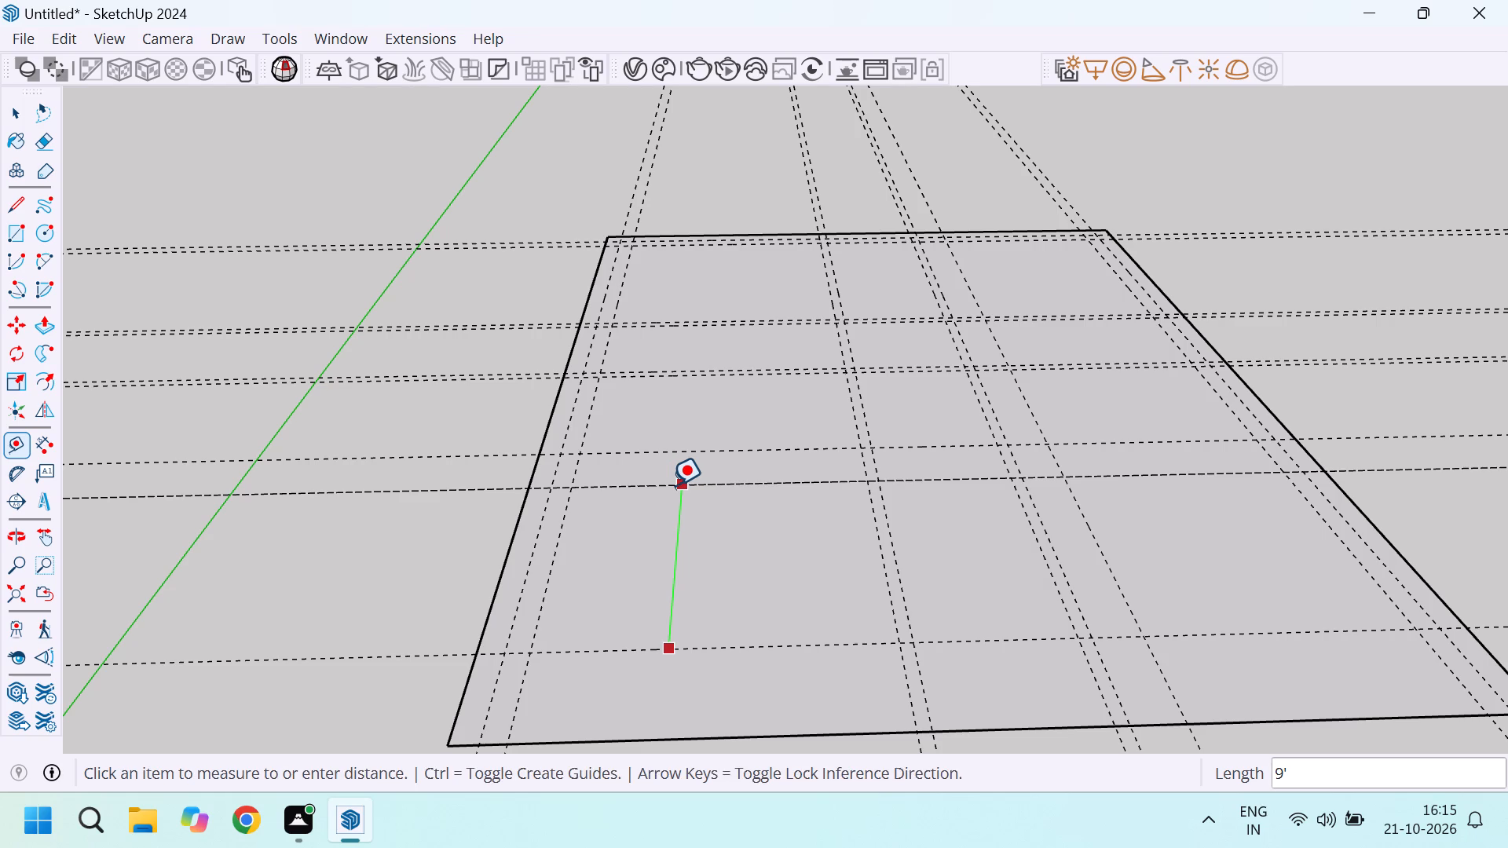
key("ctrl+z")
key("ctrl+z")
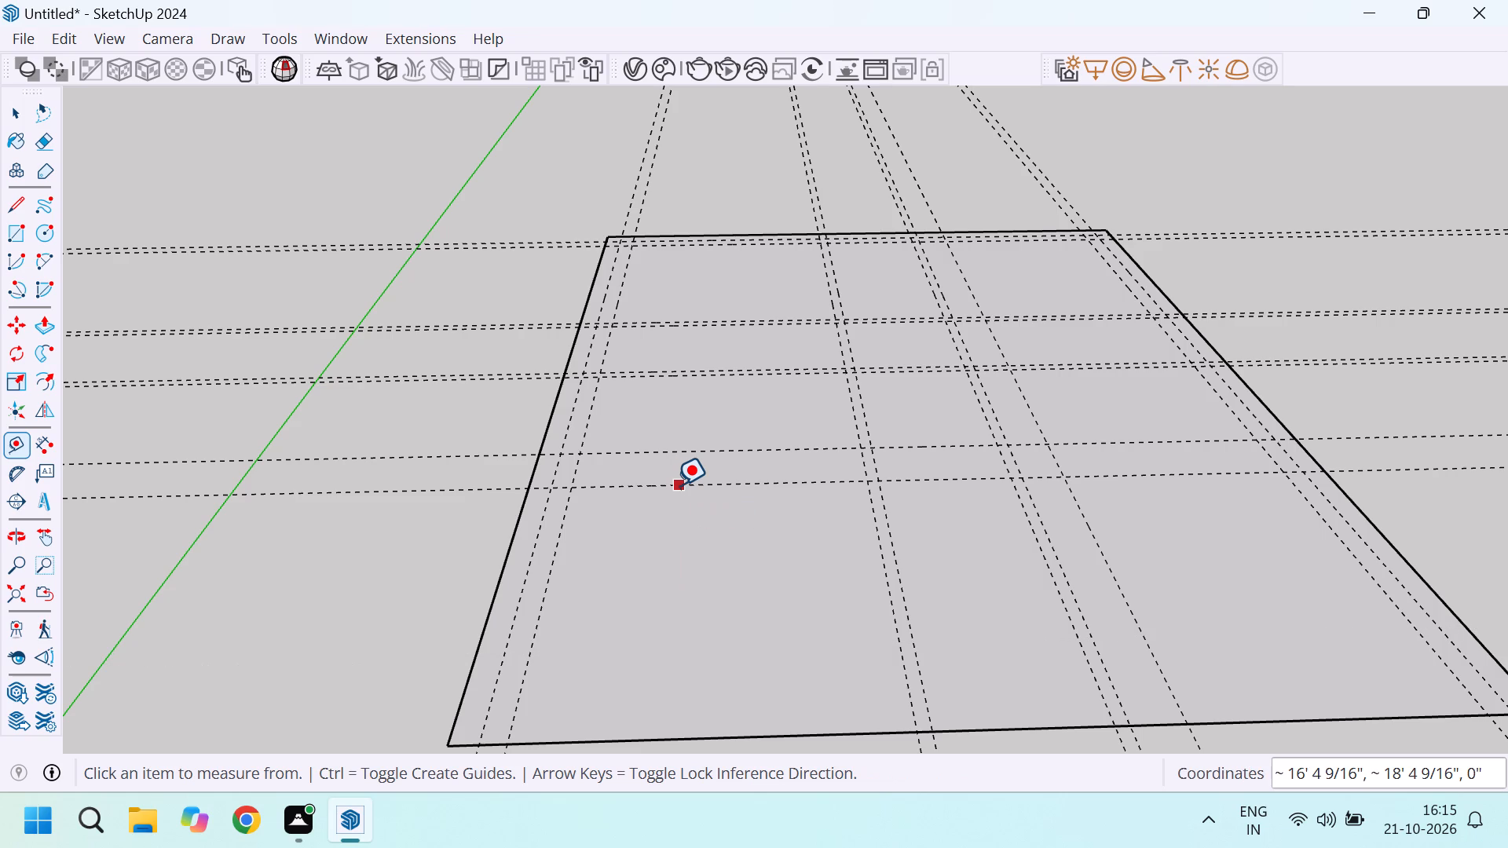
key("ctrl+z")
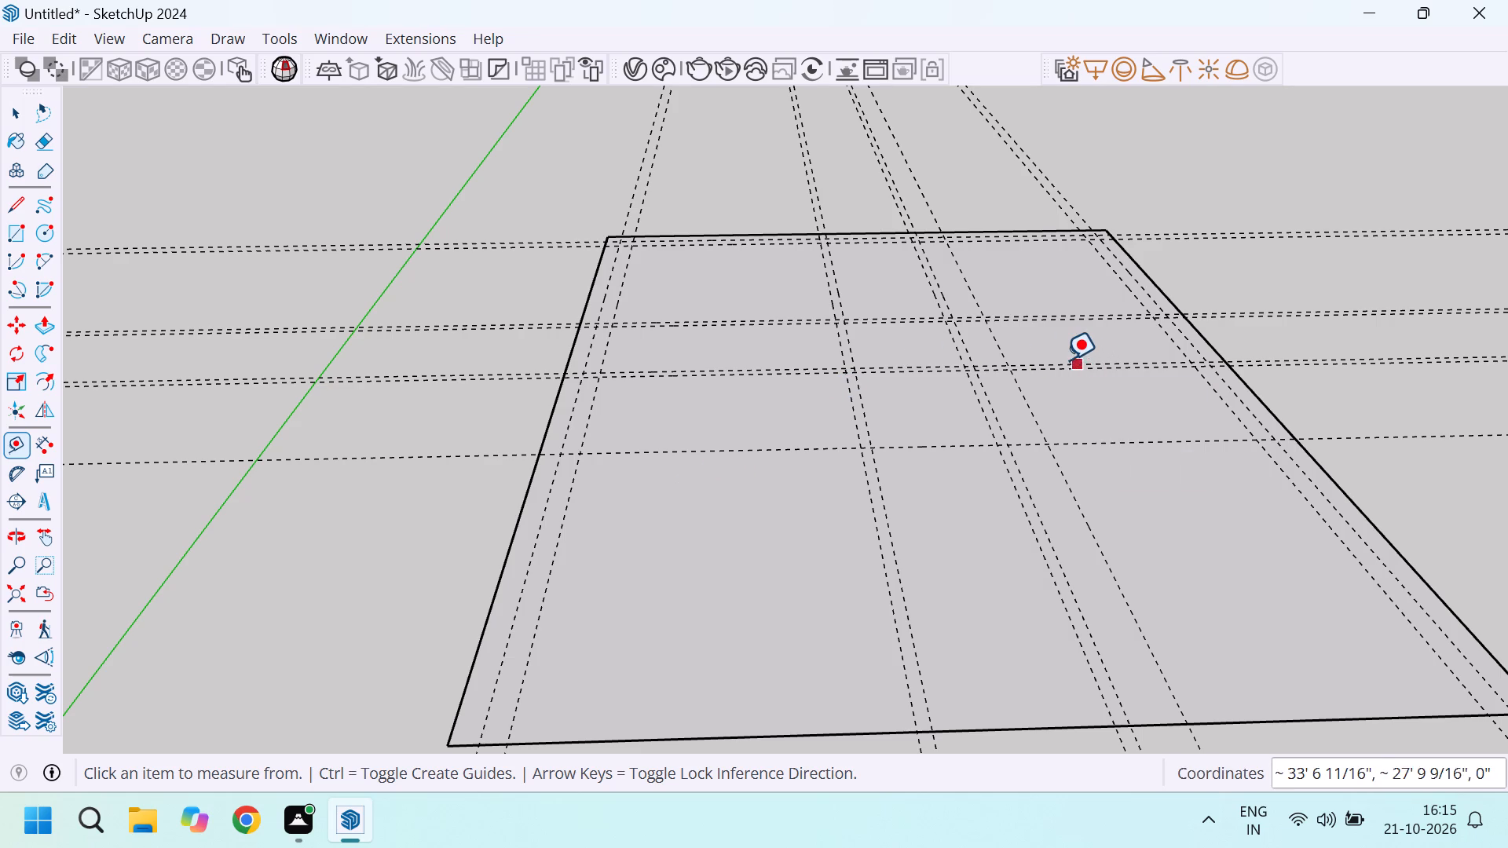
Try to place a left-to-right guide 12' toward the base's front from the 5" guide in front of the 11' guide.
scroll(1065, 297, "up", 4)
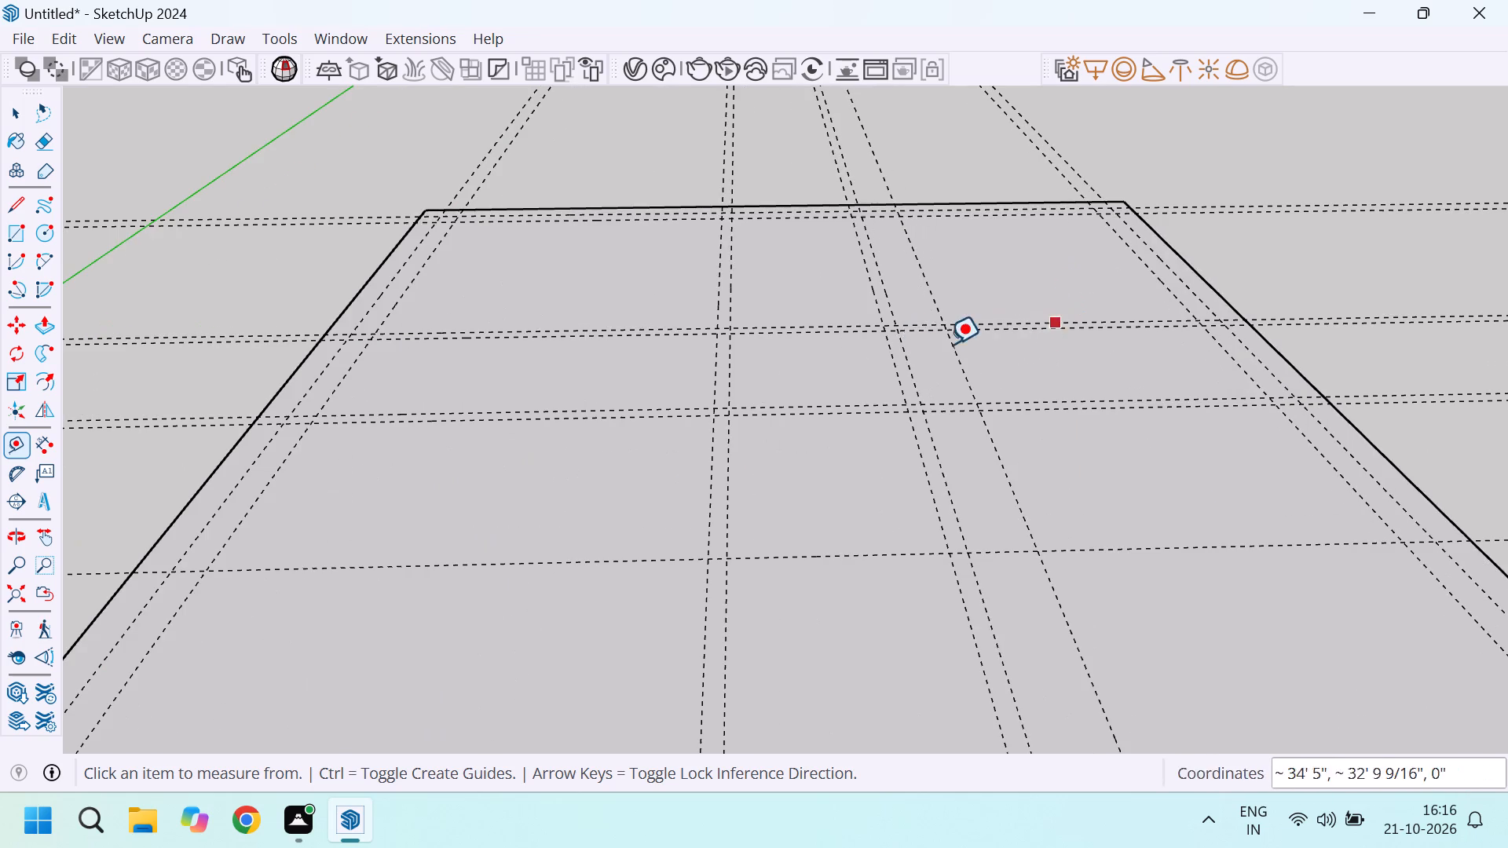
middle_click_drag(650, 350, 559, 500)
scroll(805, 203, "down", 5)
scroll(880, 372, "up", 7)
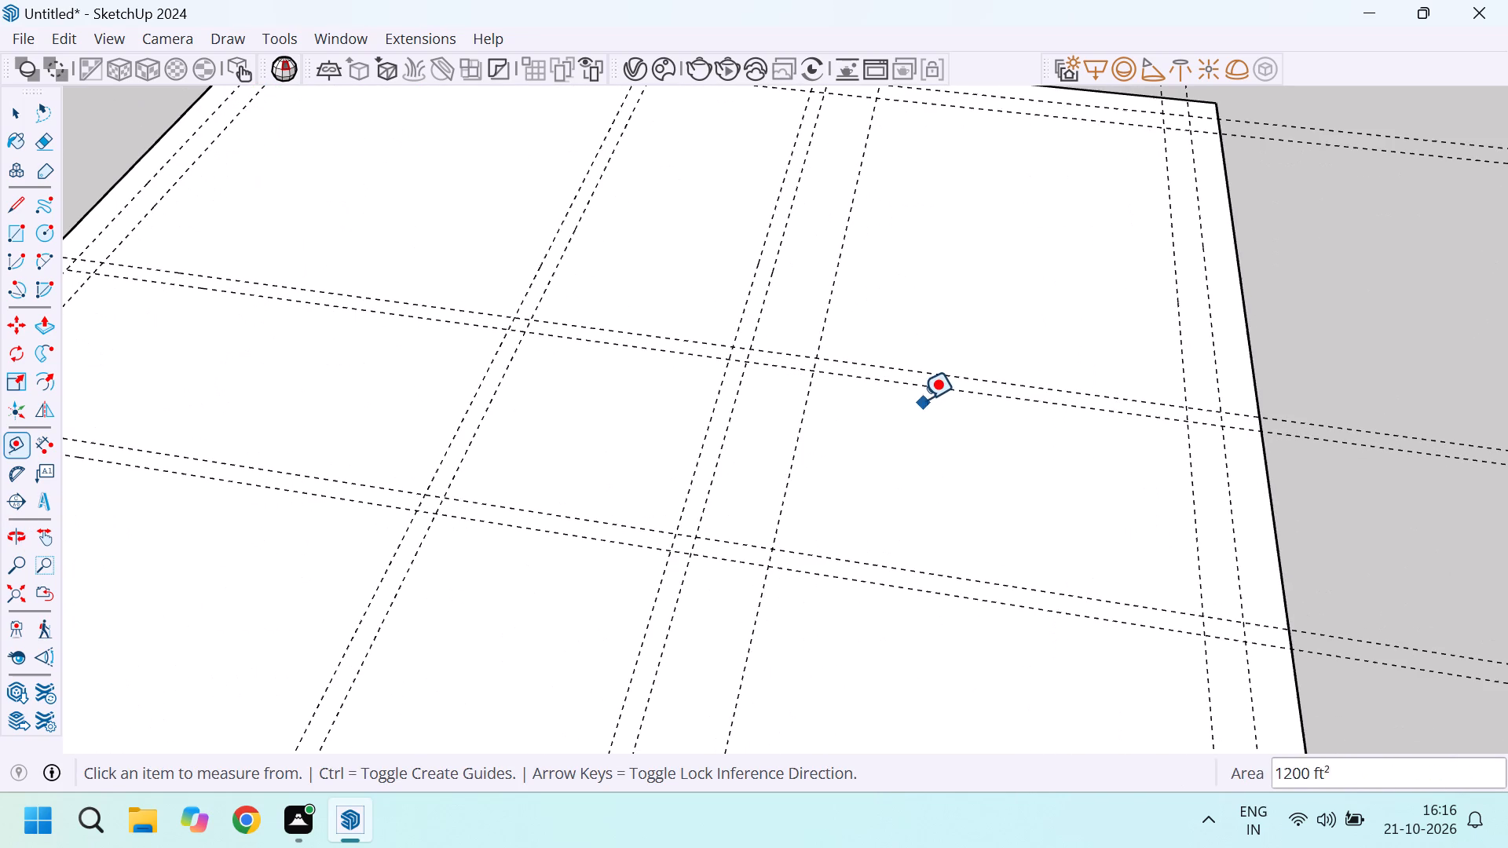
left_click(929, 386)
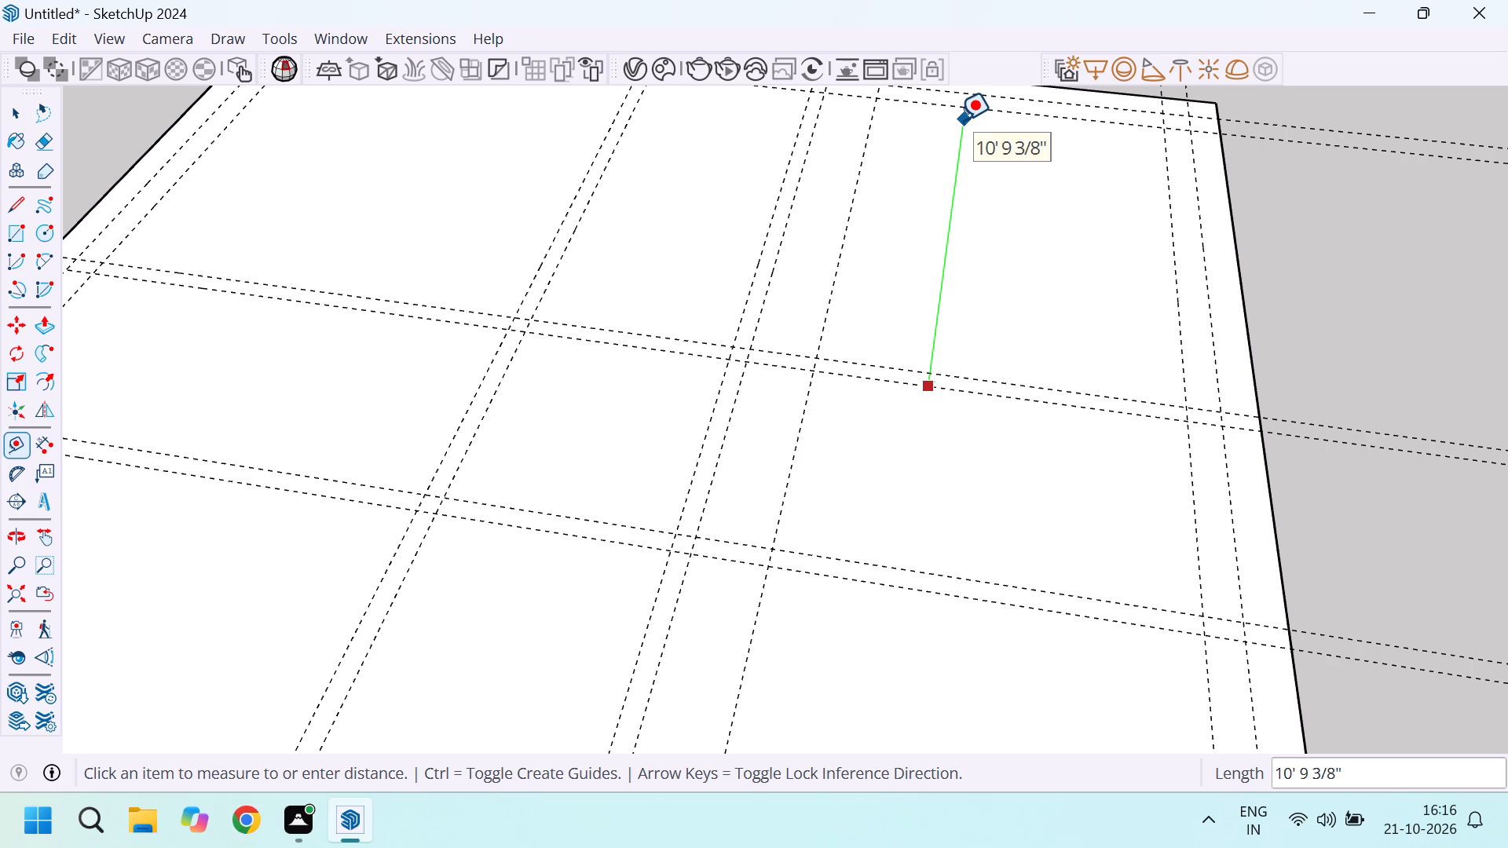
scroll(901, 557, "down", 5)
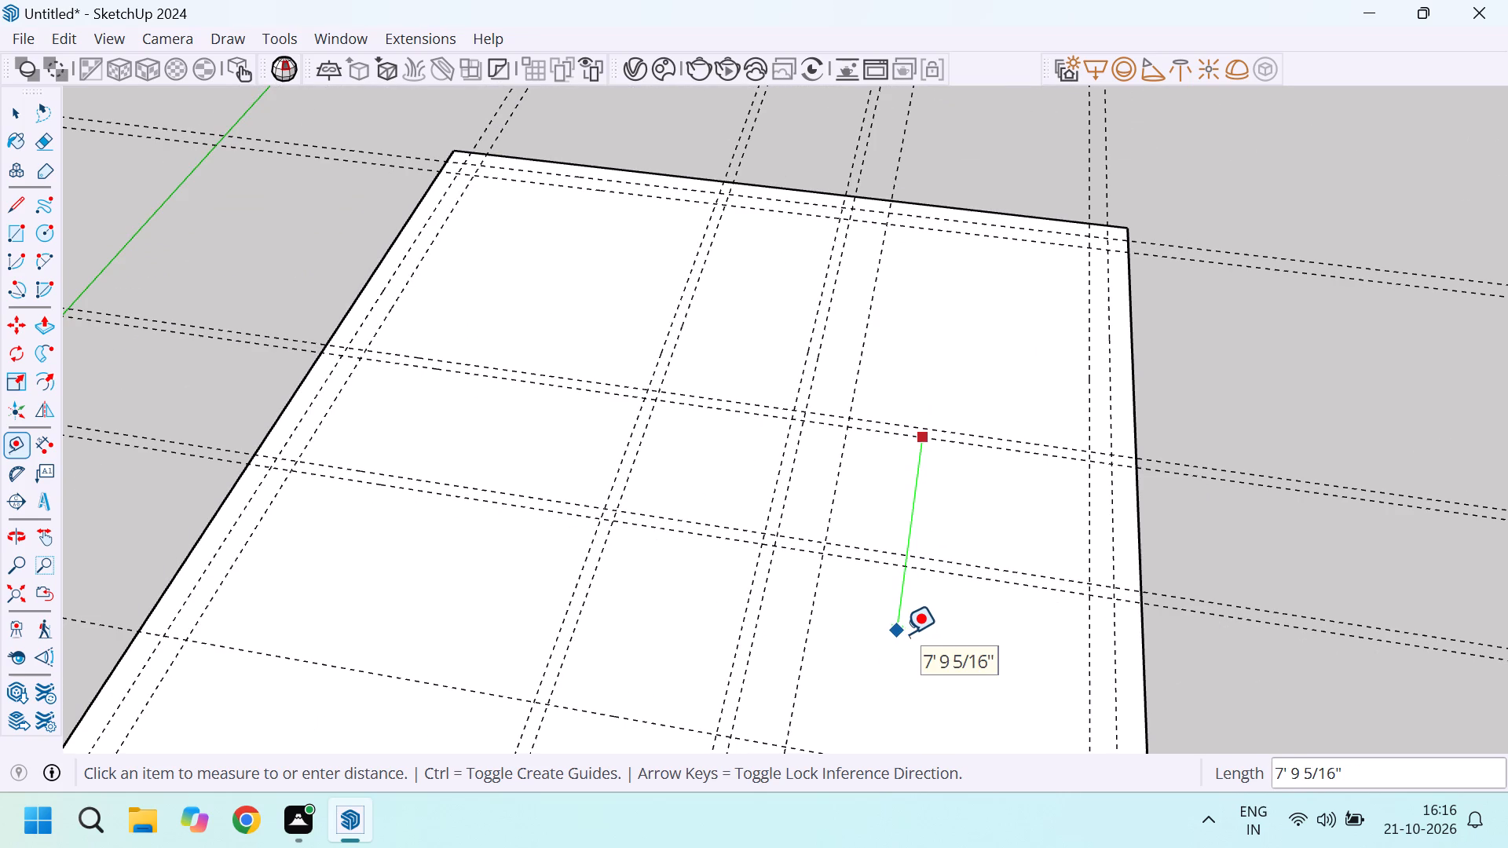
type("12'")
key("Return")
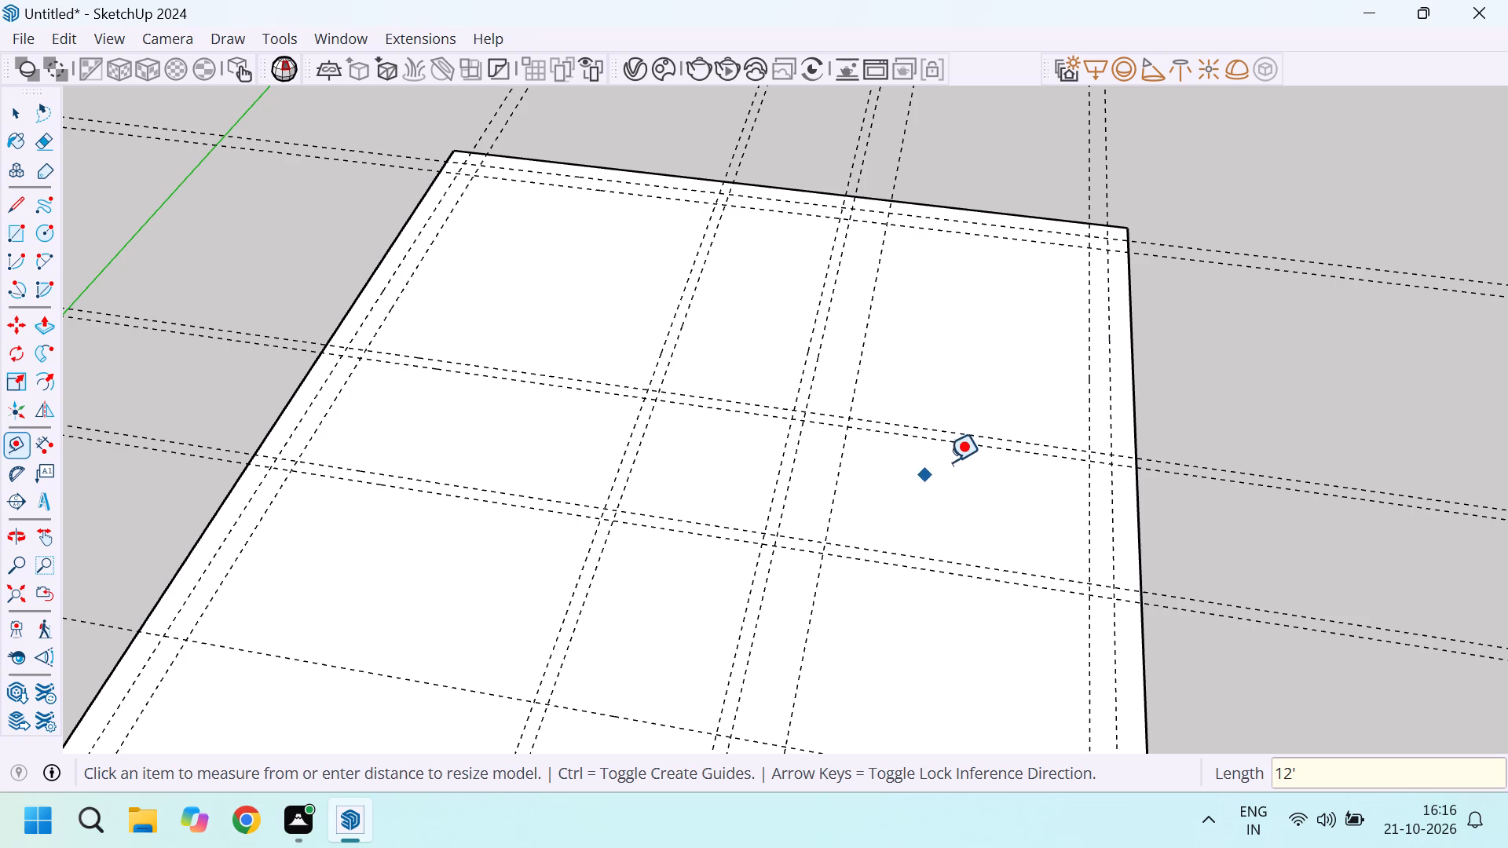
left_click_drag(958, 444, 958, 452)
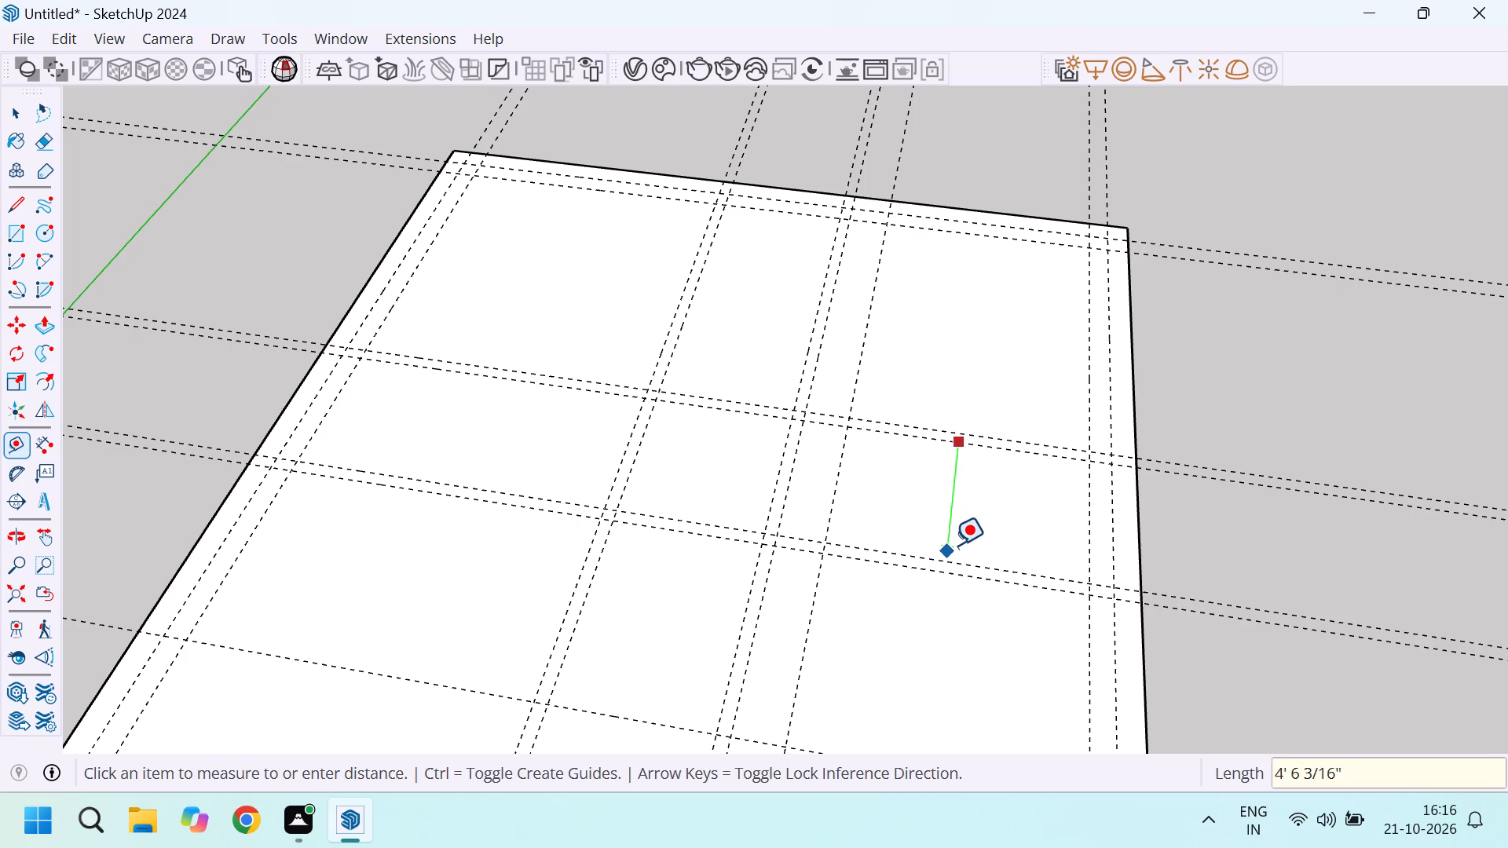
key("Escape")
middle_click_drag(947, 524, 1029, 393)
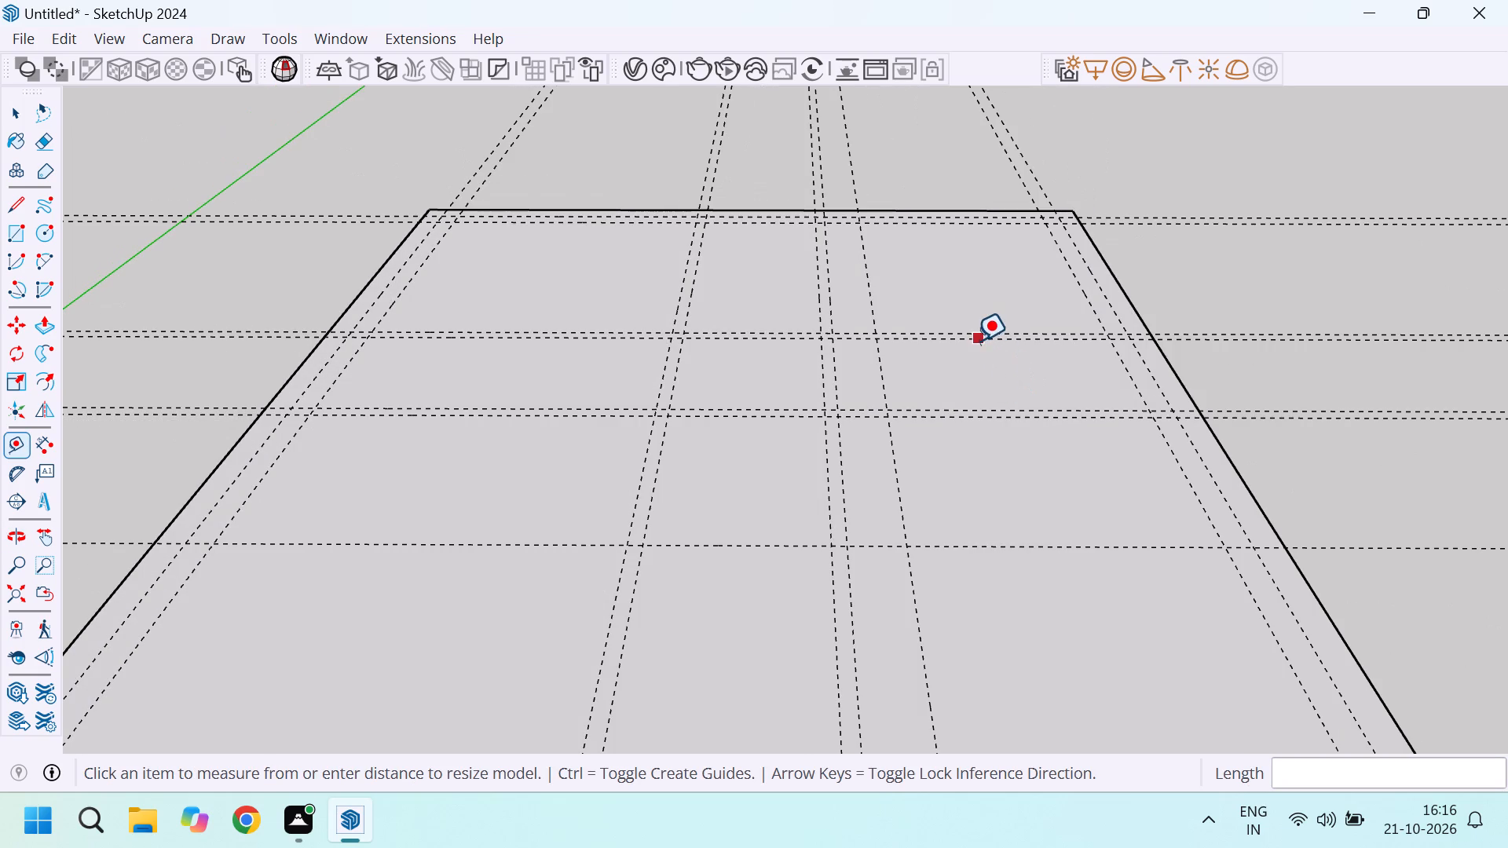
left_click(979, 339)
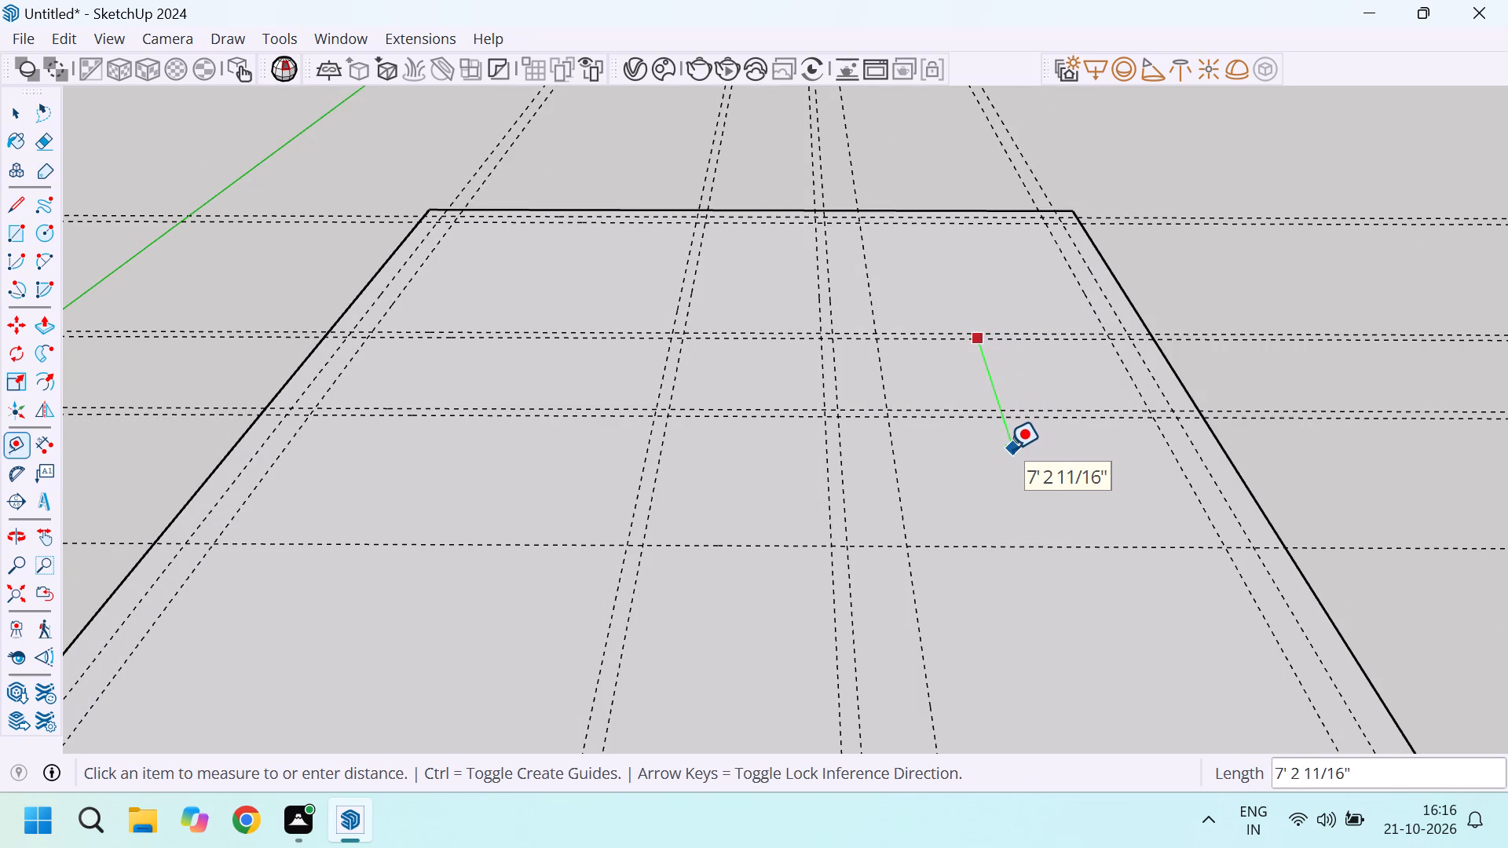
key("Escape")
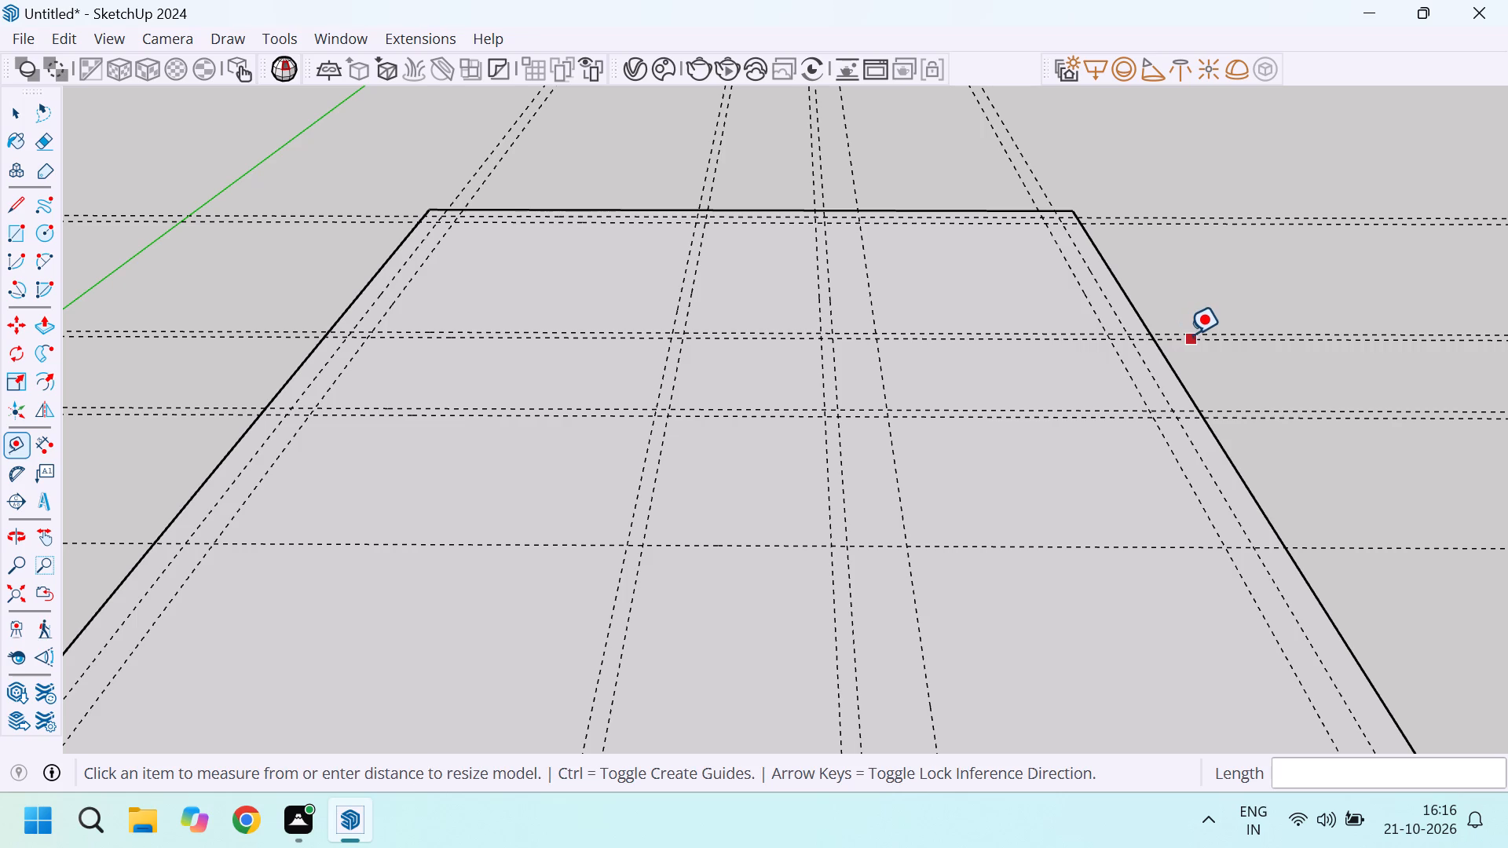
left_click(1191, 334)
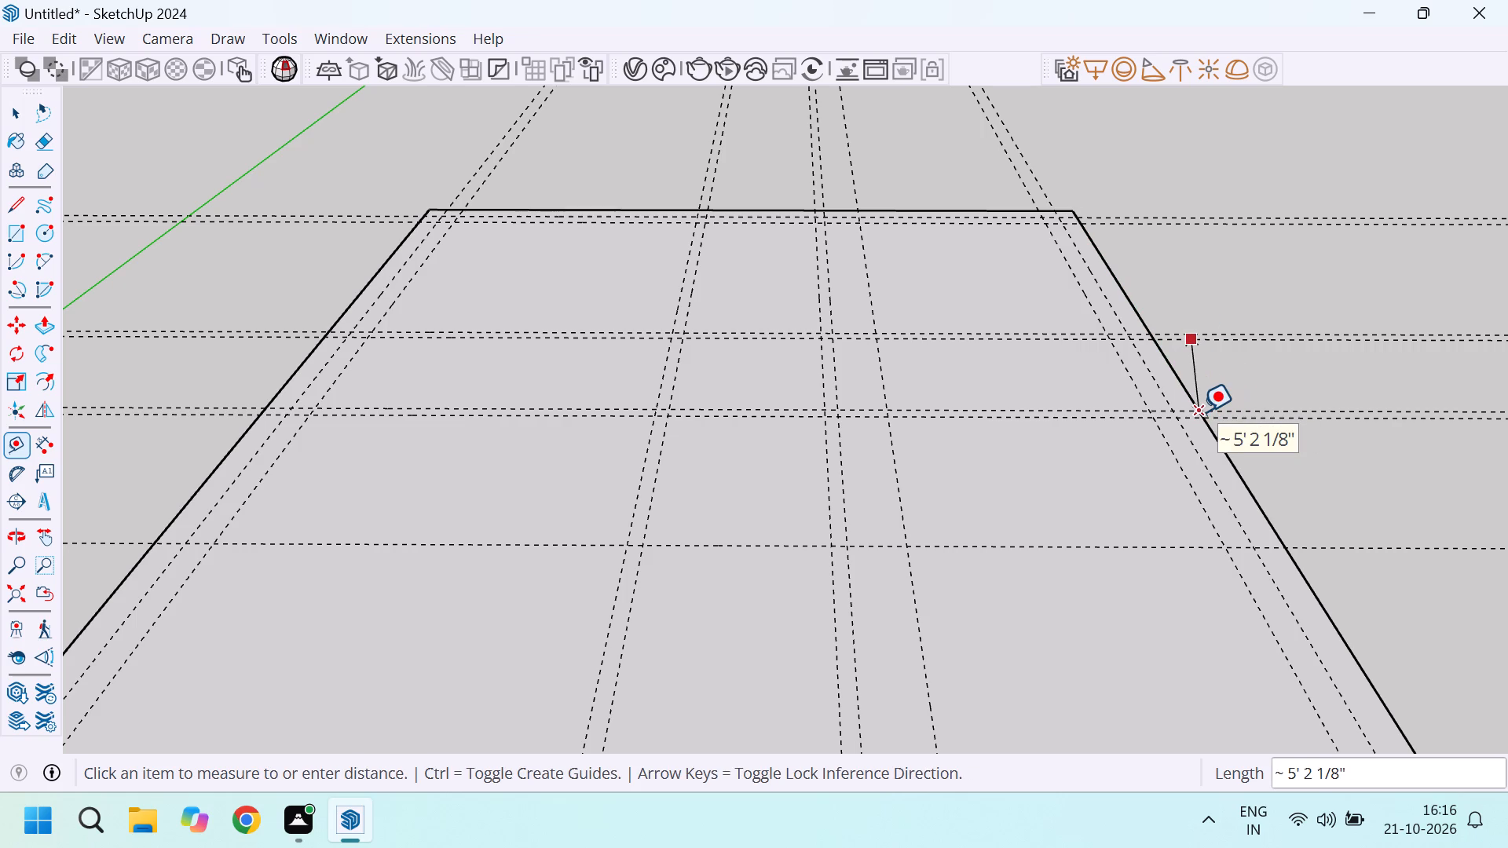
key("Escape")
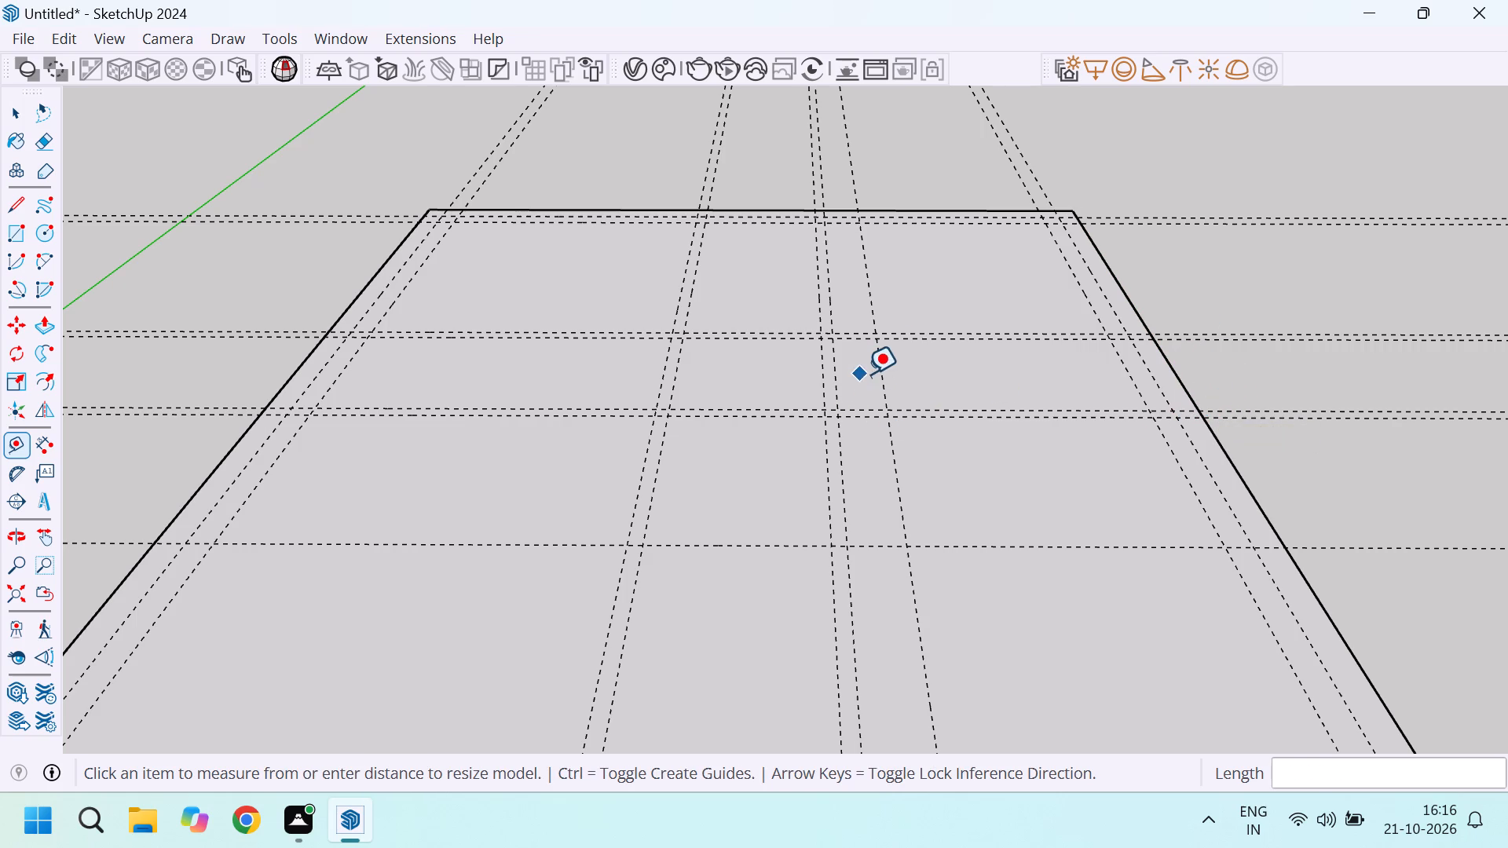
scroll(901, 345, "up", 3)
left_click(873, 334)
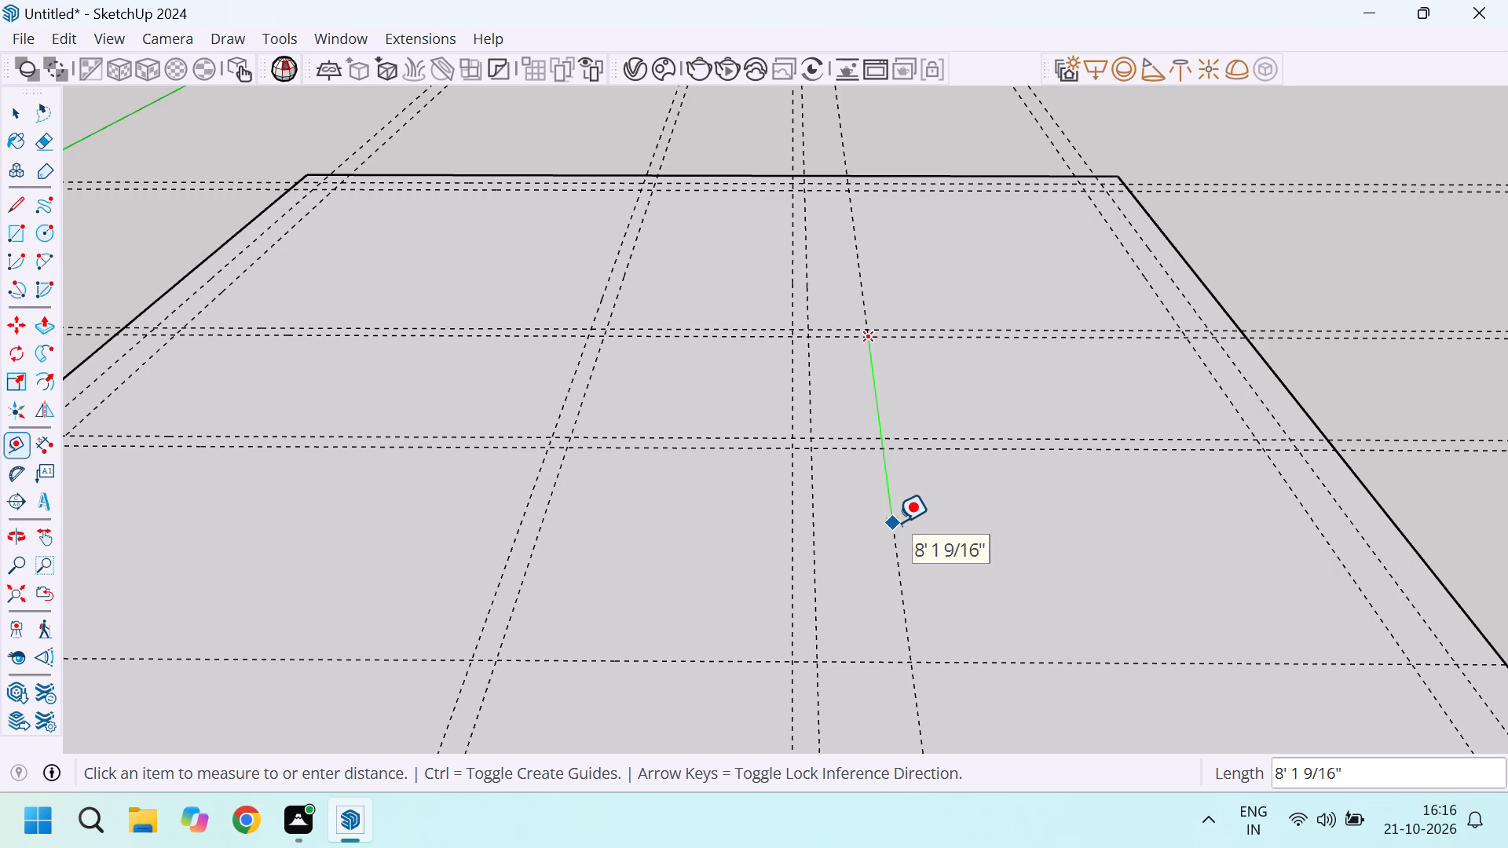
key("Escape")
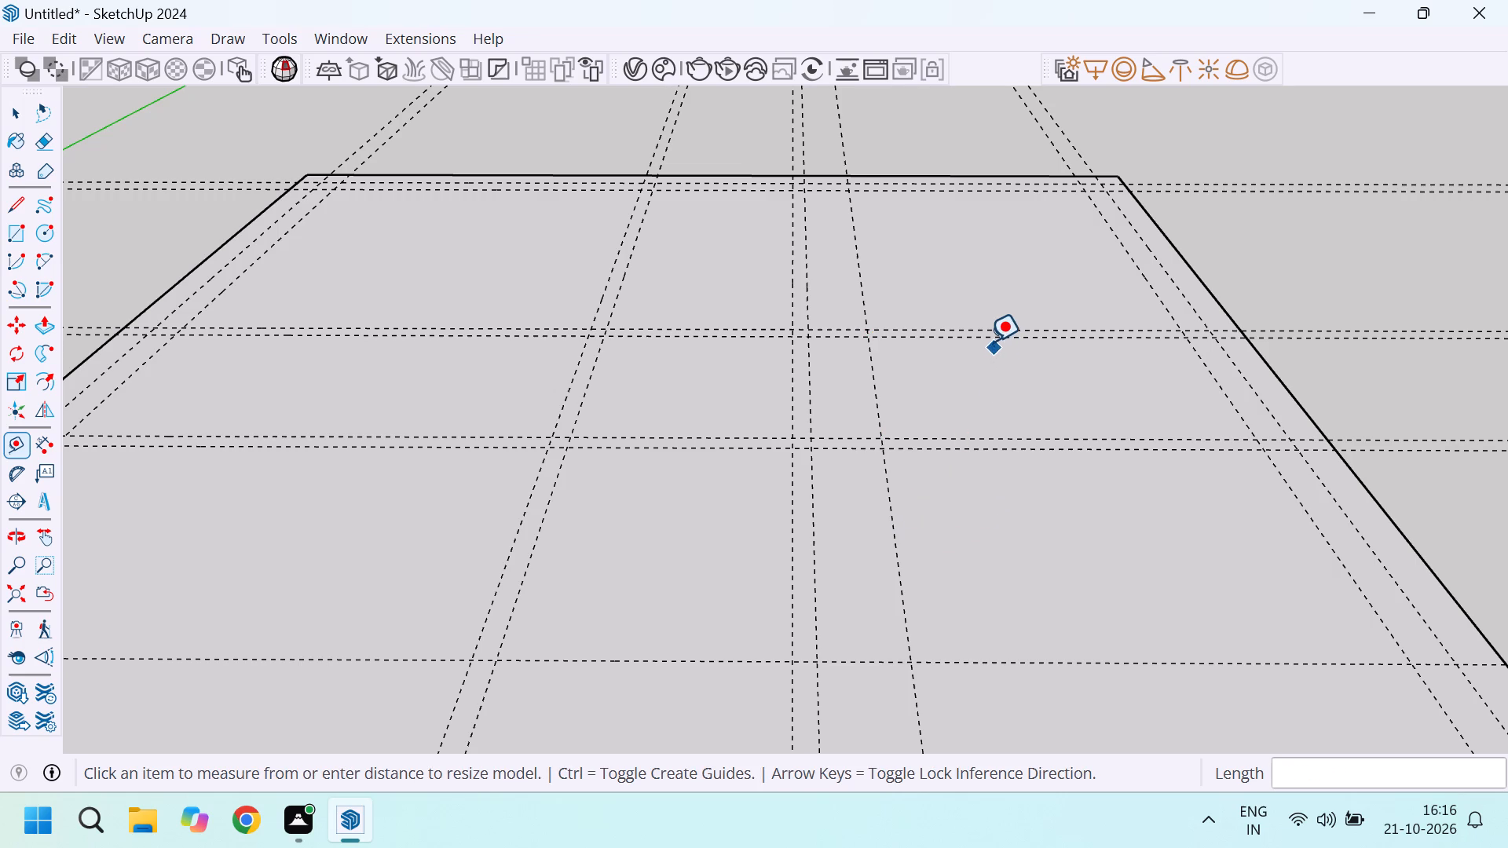
Place a left-to-right guide 12' toward the base's front from the 5" guide in front of the 11' guide.
left_click(992, 340)
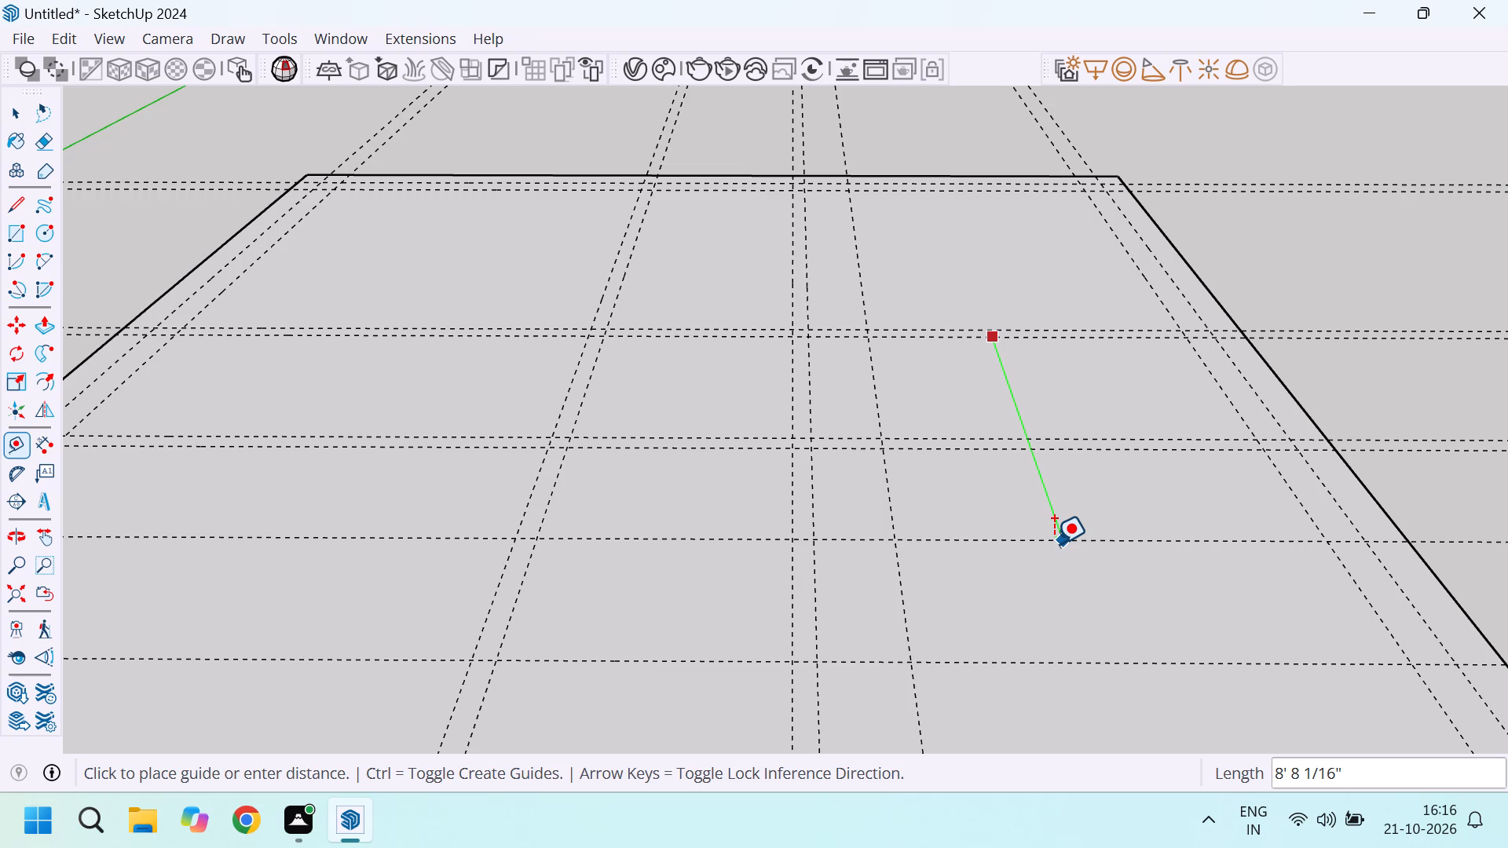
type("12")
key("apostrophe")
key("Return")
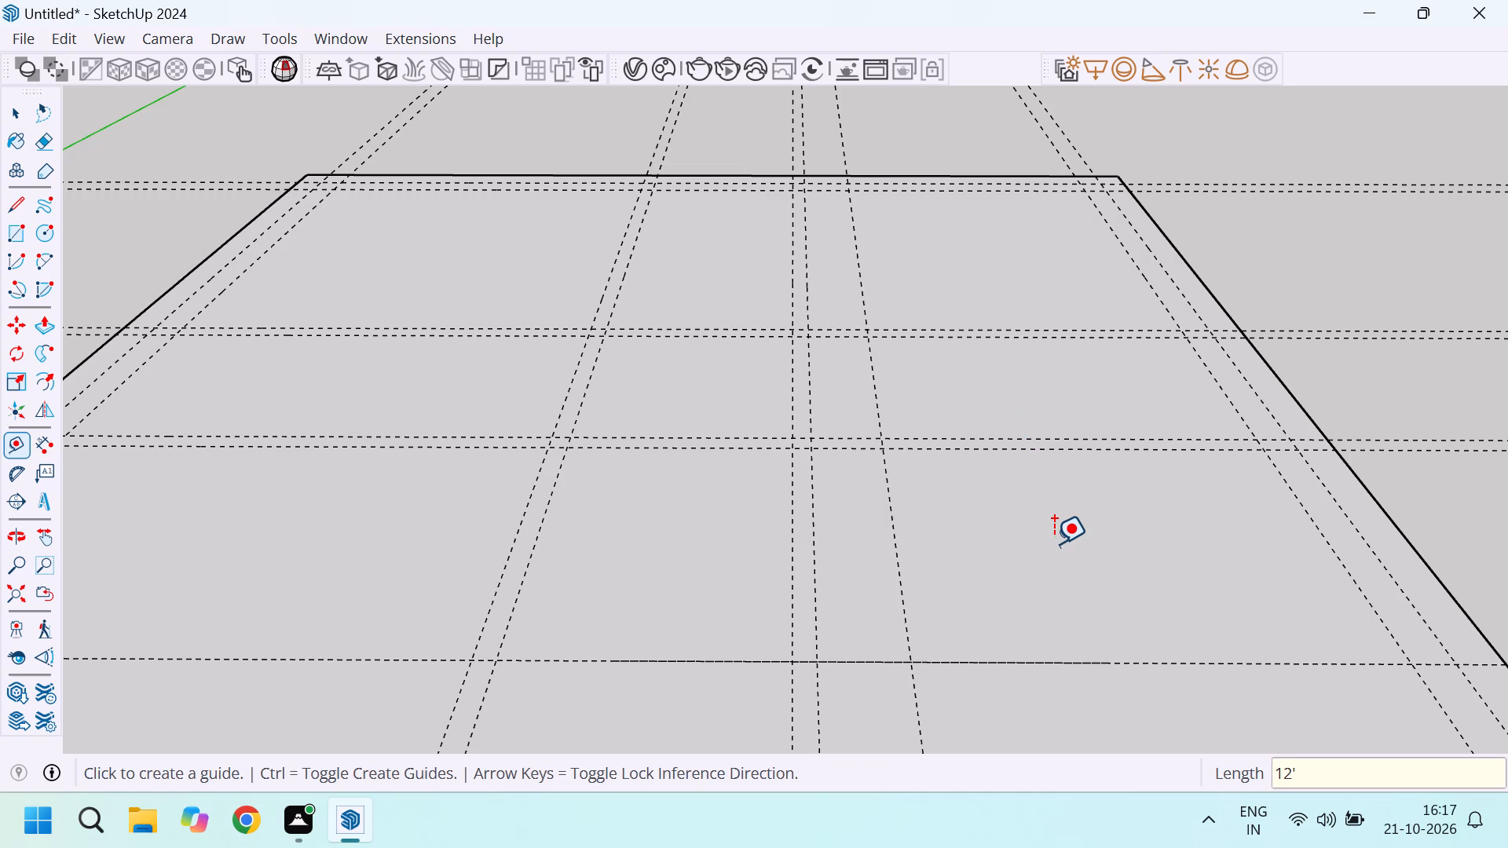
Measure the spacing from the new 12' guide back to the 5" guide it was offset from.
scroll(845, 392, "down", 9)
scroll(879, 467, "down", 6)
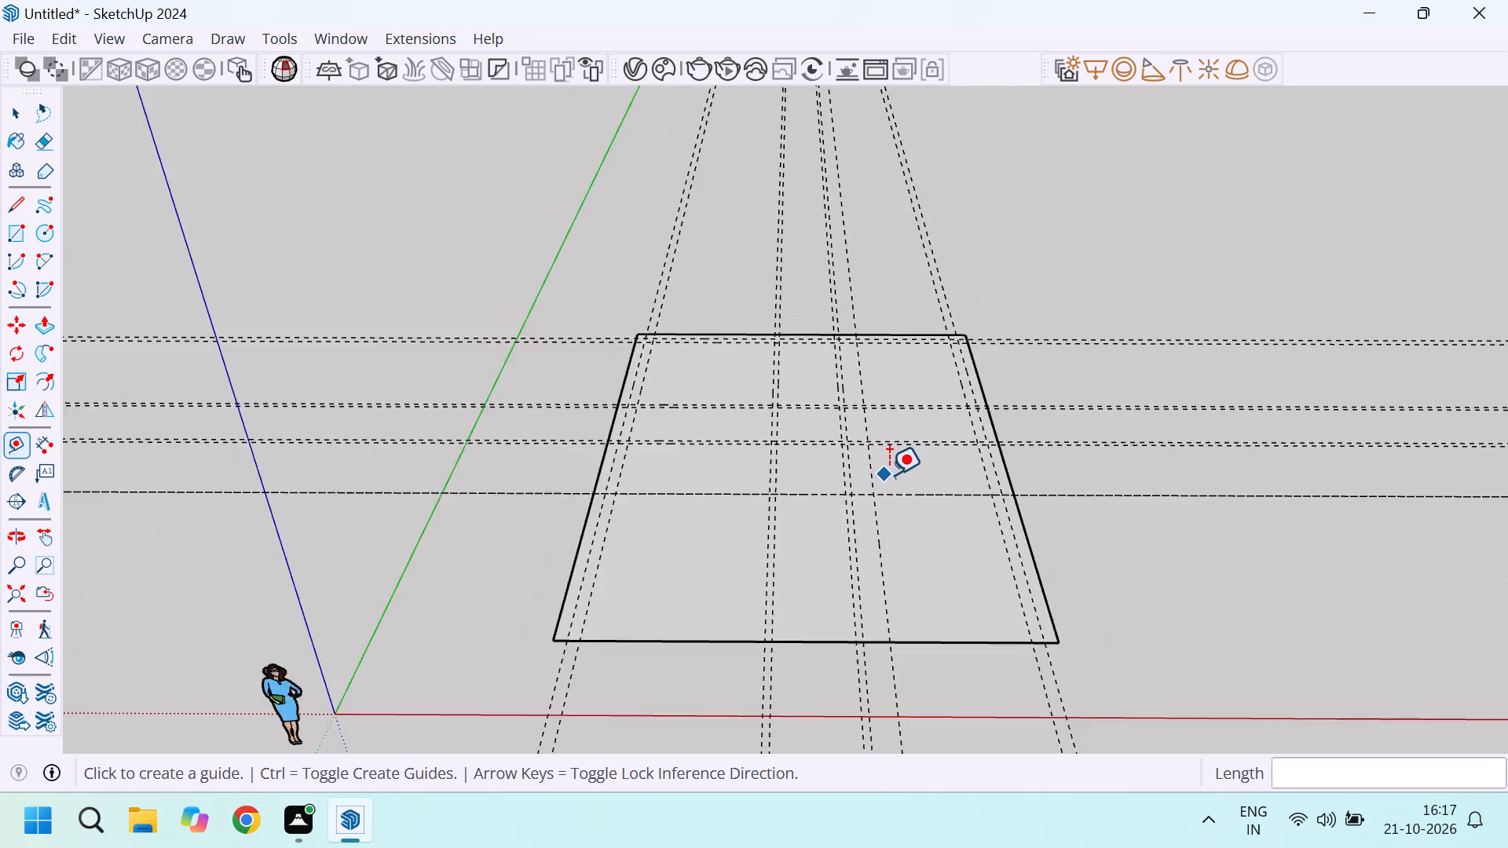
scroll(889, 474, "down", 2)
scroll(958, 488, "up", 8)
left_click(932, 494)
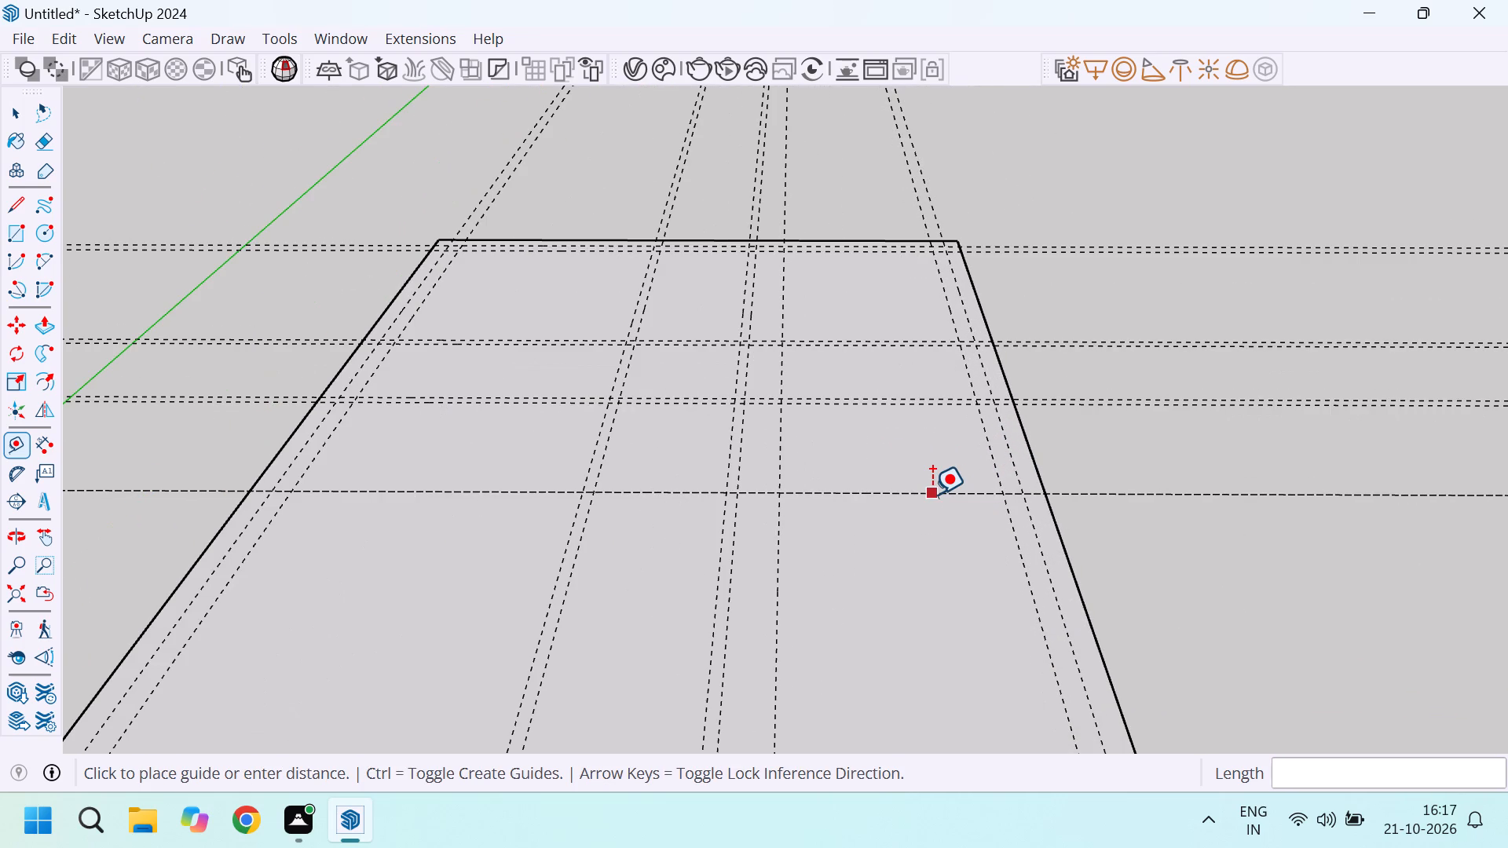
scroll(932, 494, "down", 4)
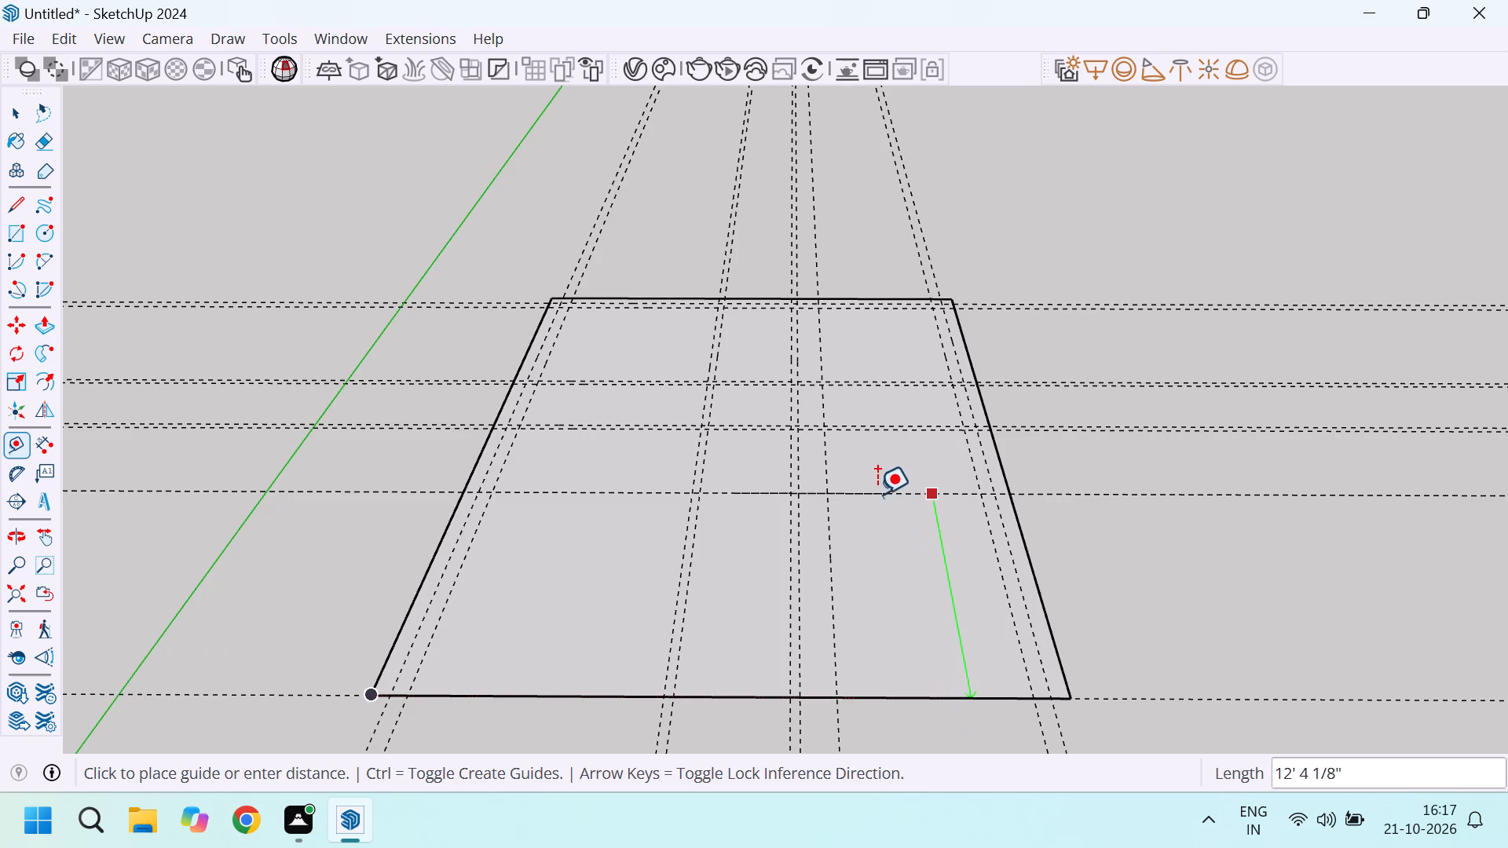
scroll(871, 487, "up", 9)
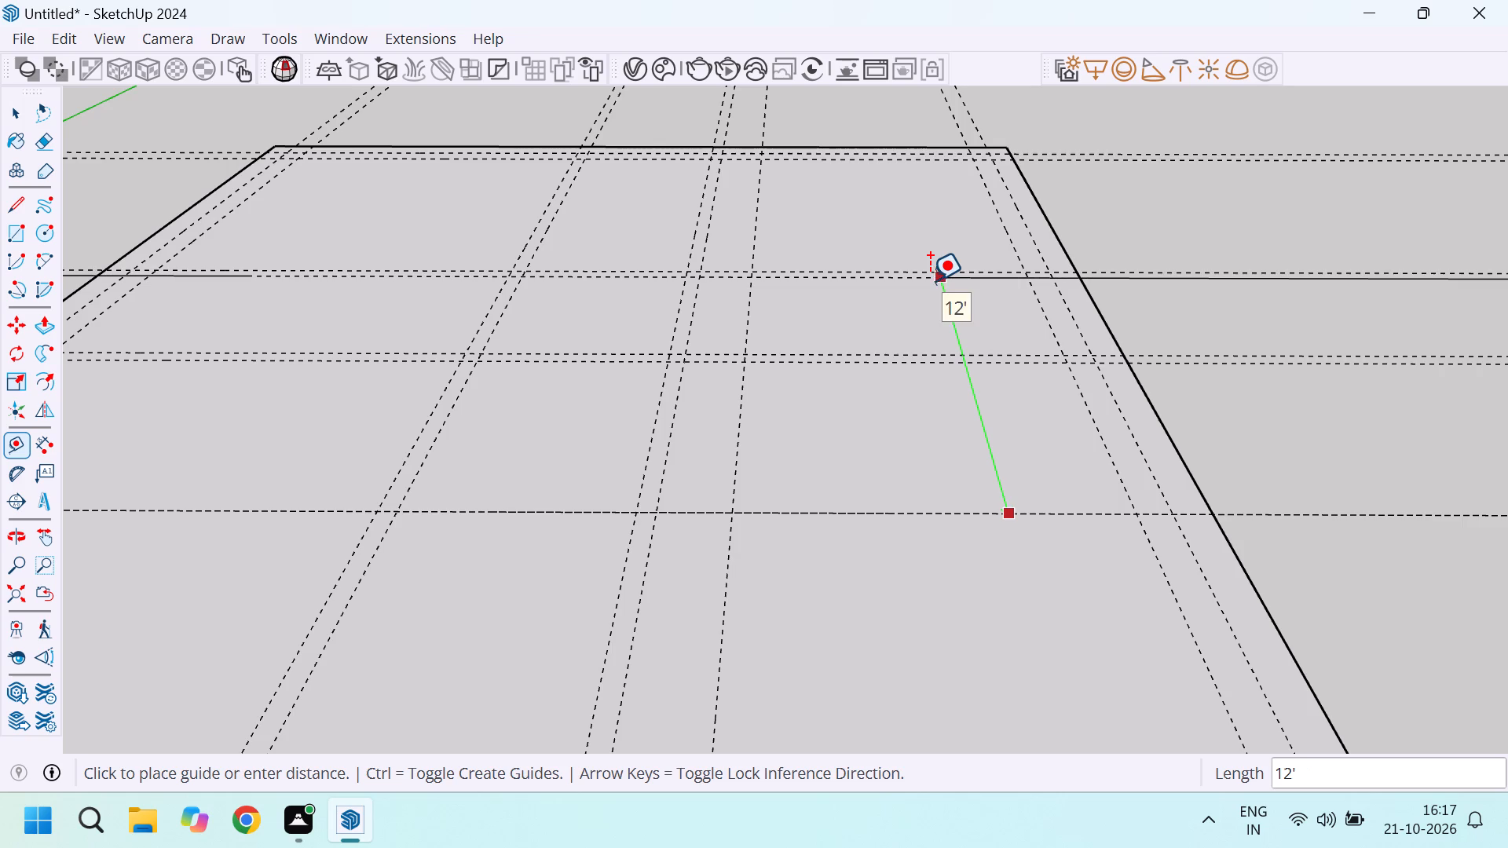
scroll(932, 281, "up", 4)
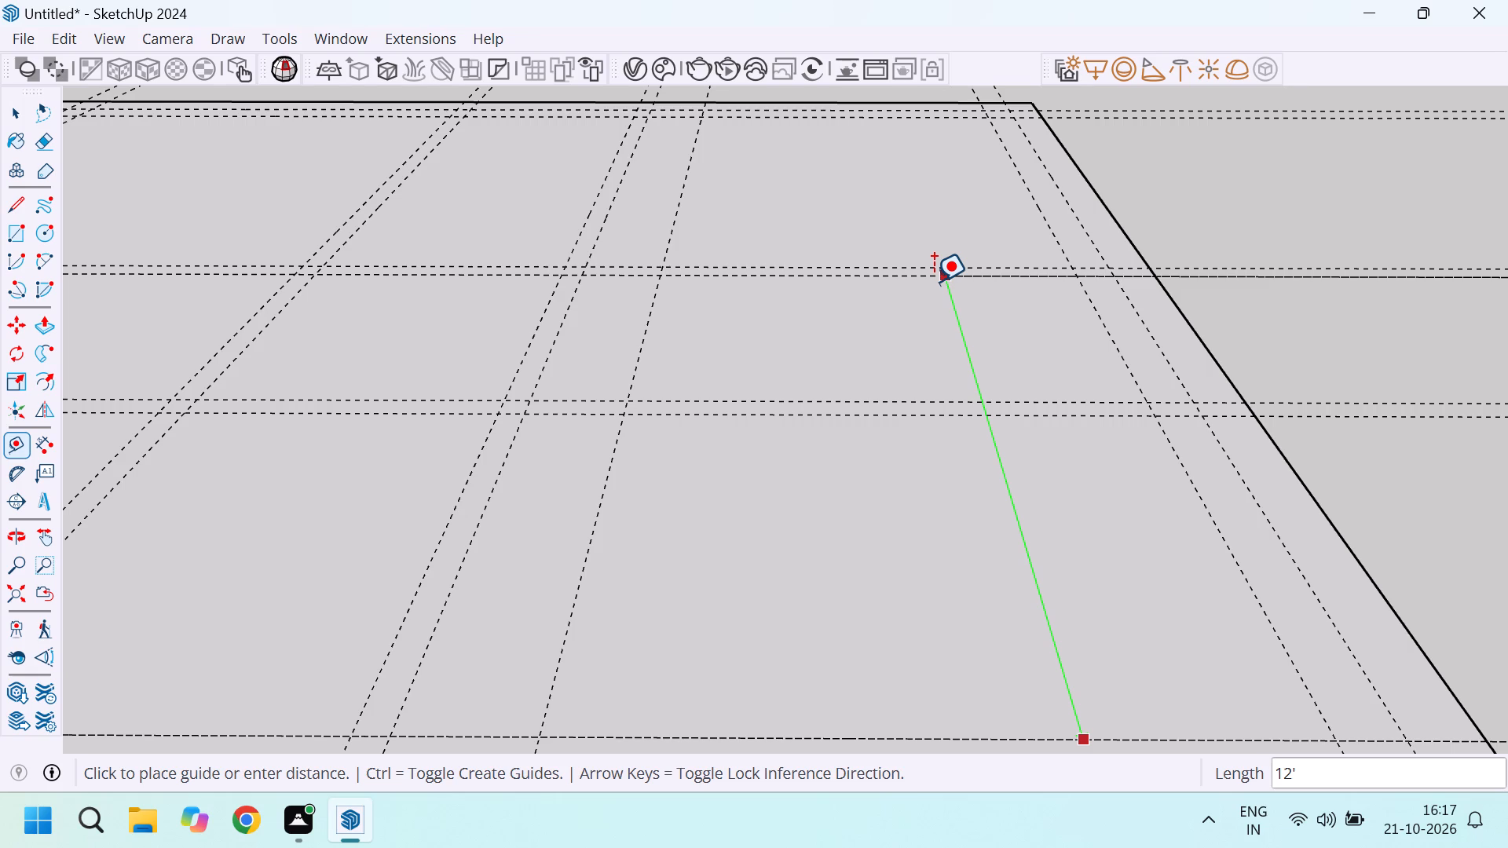
right_click(935, 281)
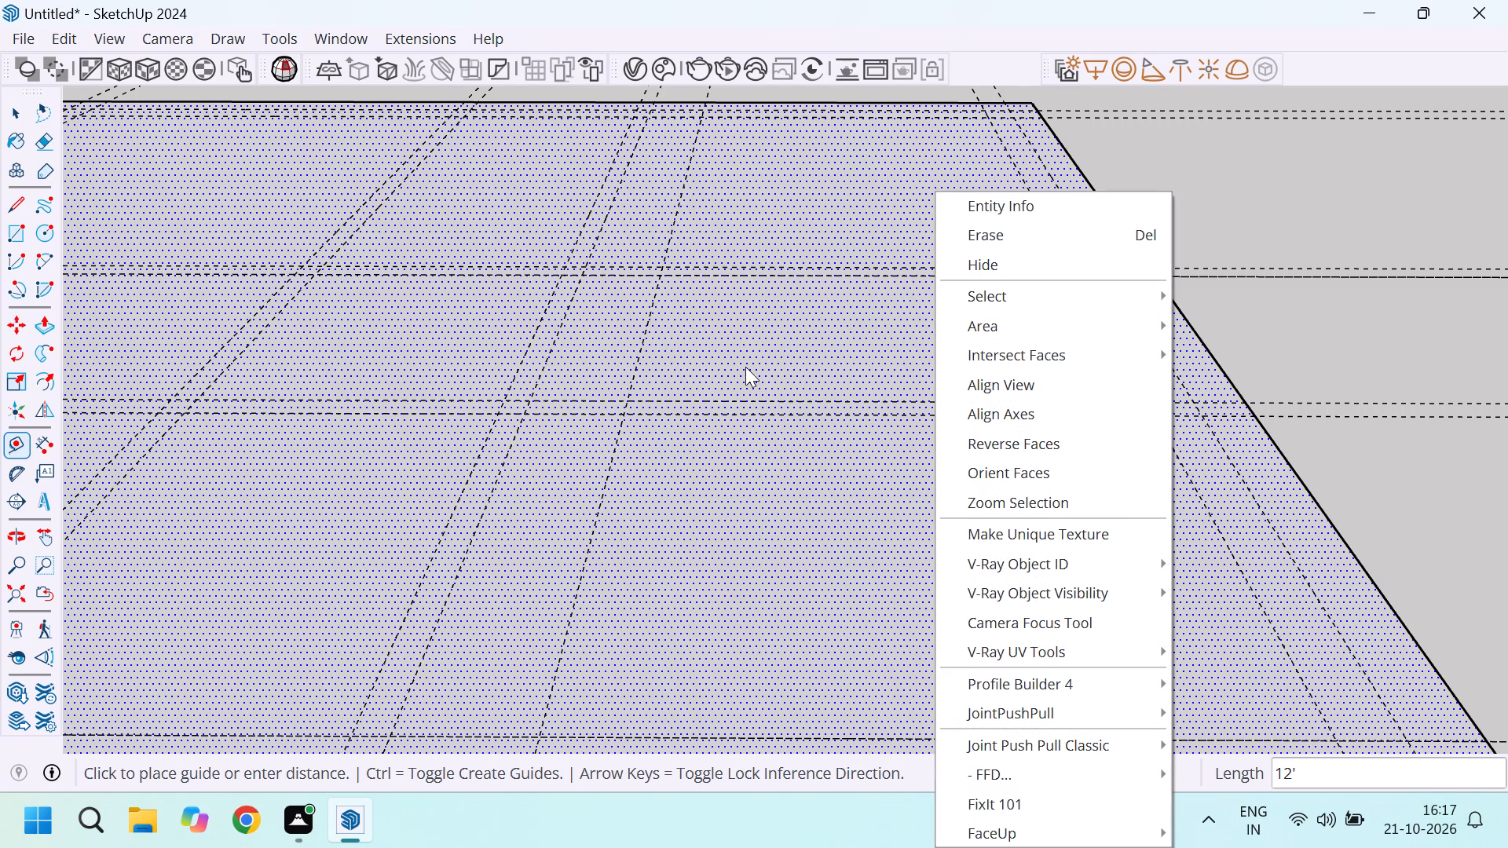
key("Escape")
key("Escape")
Clear the base face selection and examine the whole guide layout on the base from several angles.
scroll(891, 386, "down", 5)
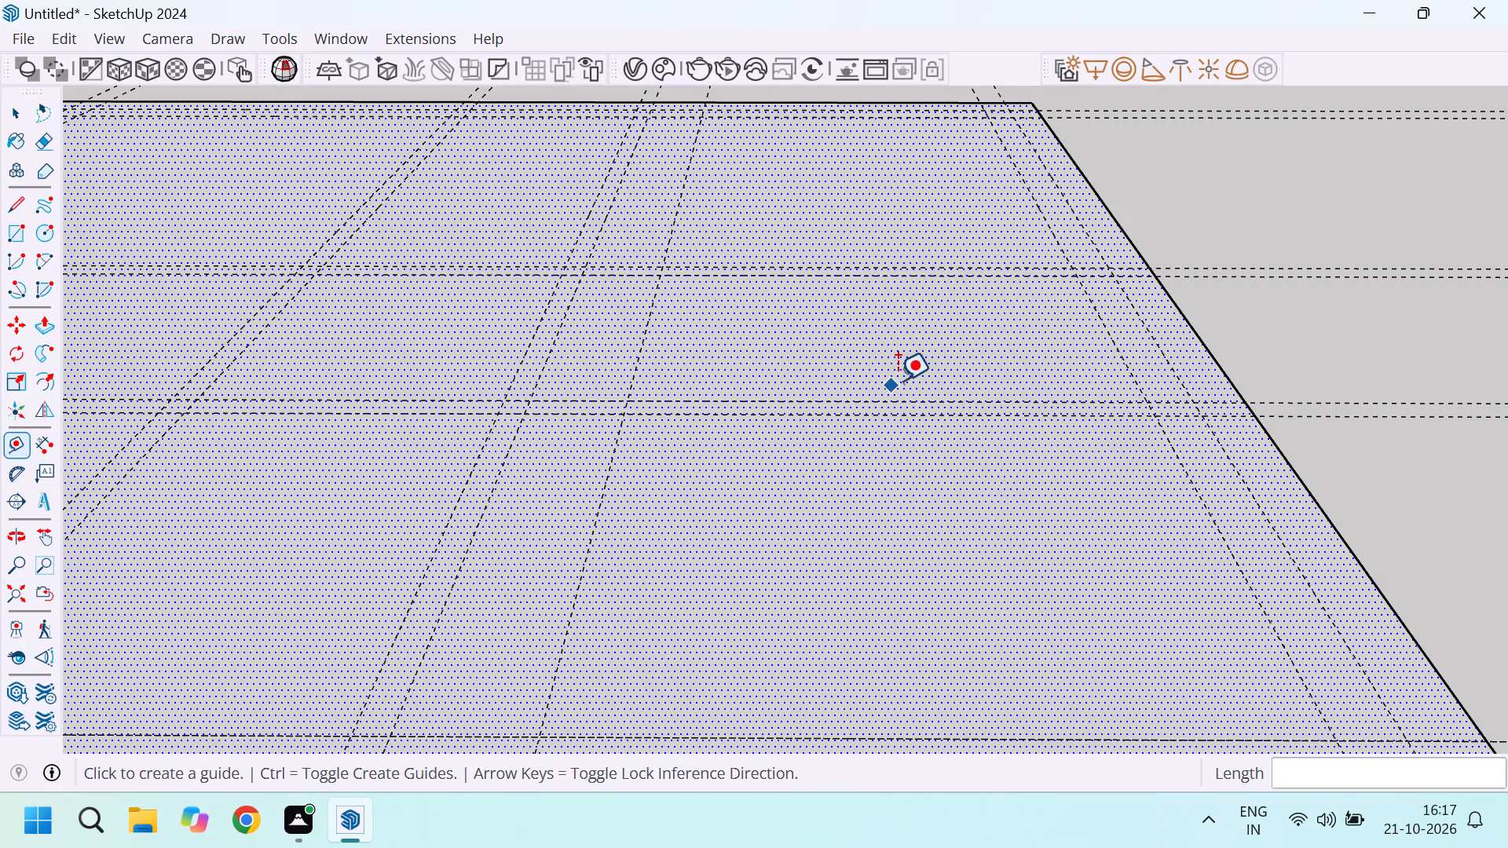
scroll(898, 380, "down", 13)
scroll(957, 465, "down", 4)
middle_click_drag(921, 415, 833, 572)
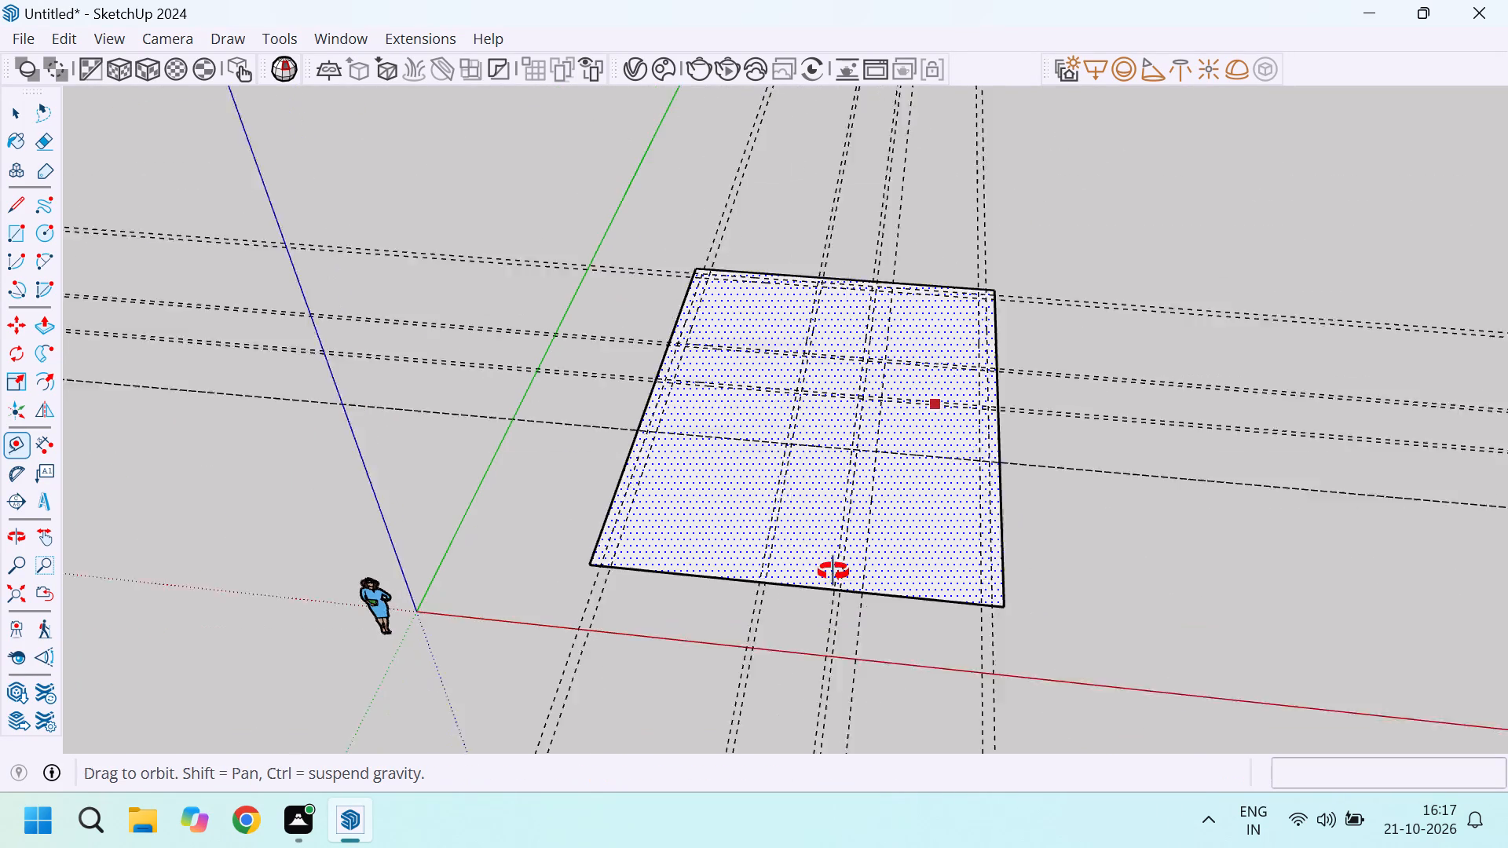
middle_click_drag(833, 572, 946, 291)
scroll(979, 380, "up", 6)
key("Escape")
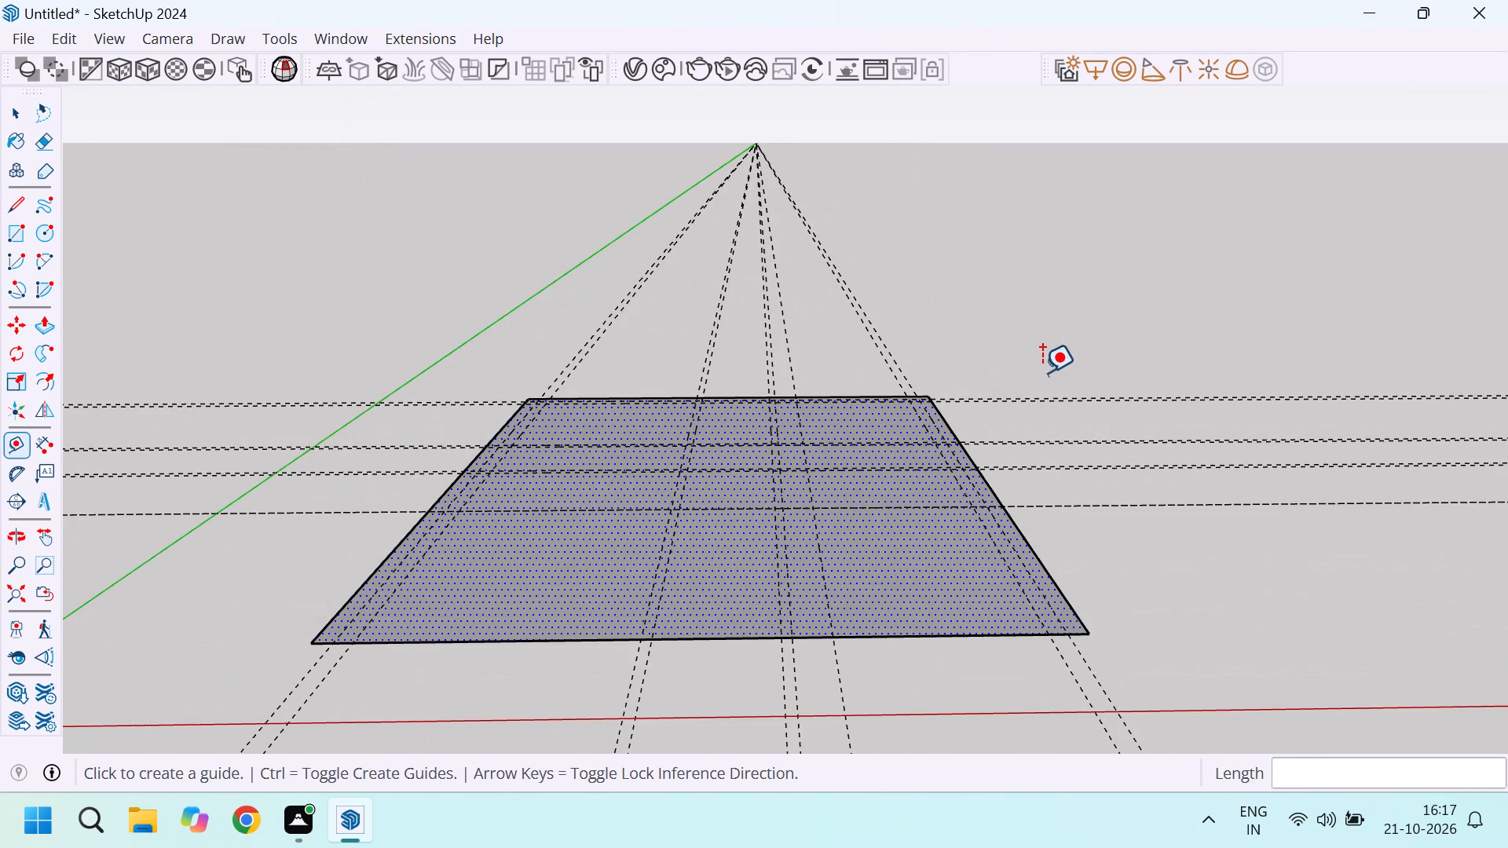
key("Escape")
key("space")
left_click(1065, 331)
scroll(1025, 342, "down", 4)
middle_click_drag(1016, 401, 980, 572)
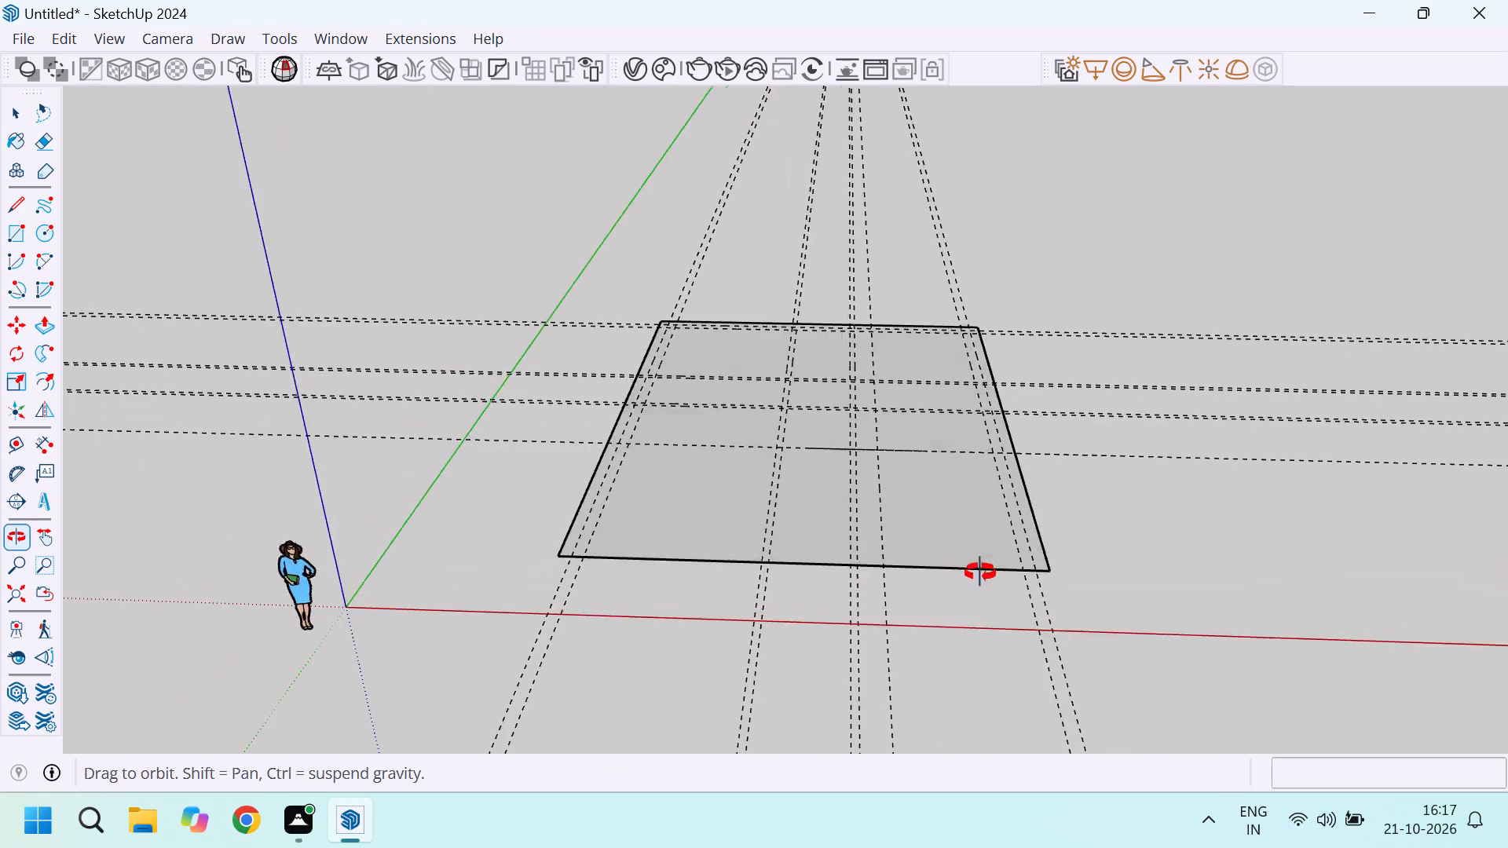
middle_click_drag(980, 572, 963, 620)
scroll(946, 490, "up", 10)
scroll(994, 395, "down", 8)
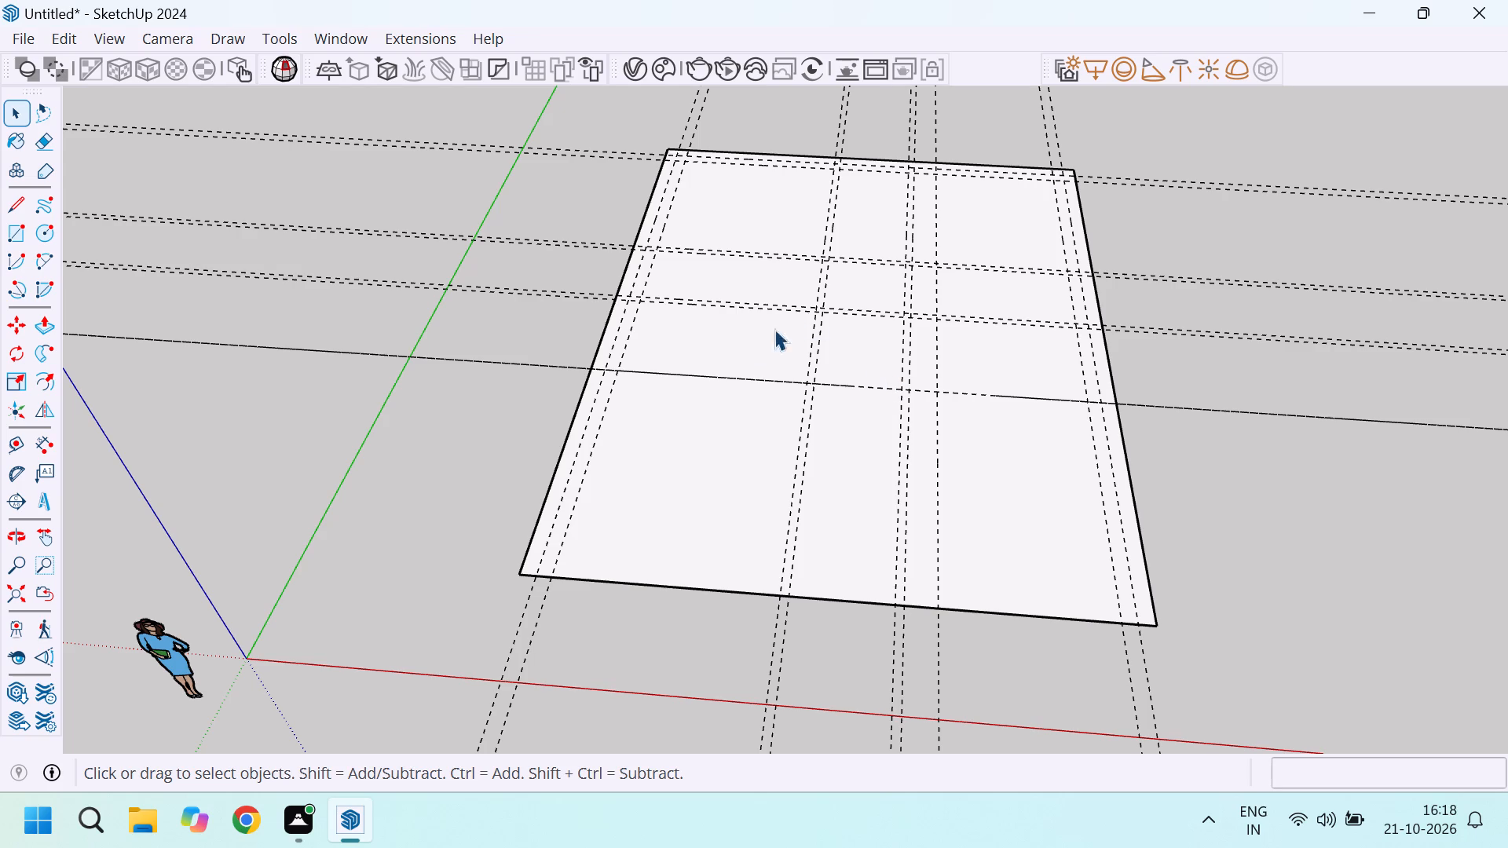
middle_click_drag(756, 362, 825, 426)
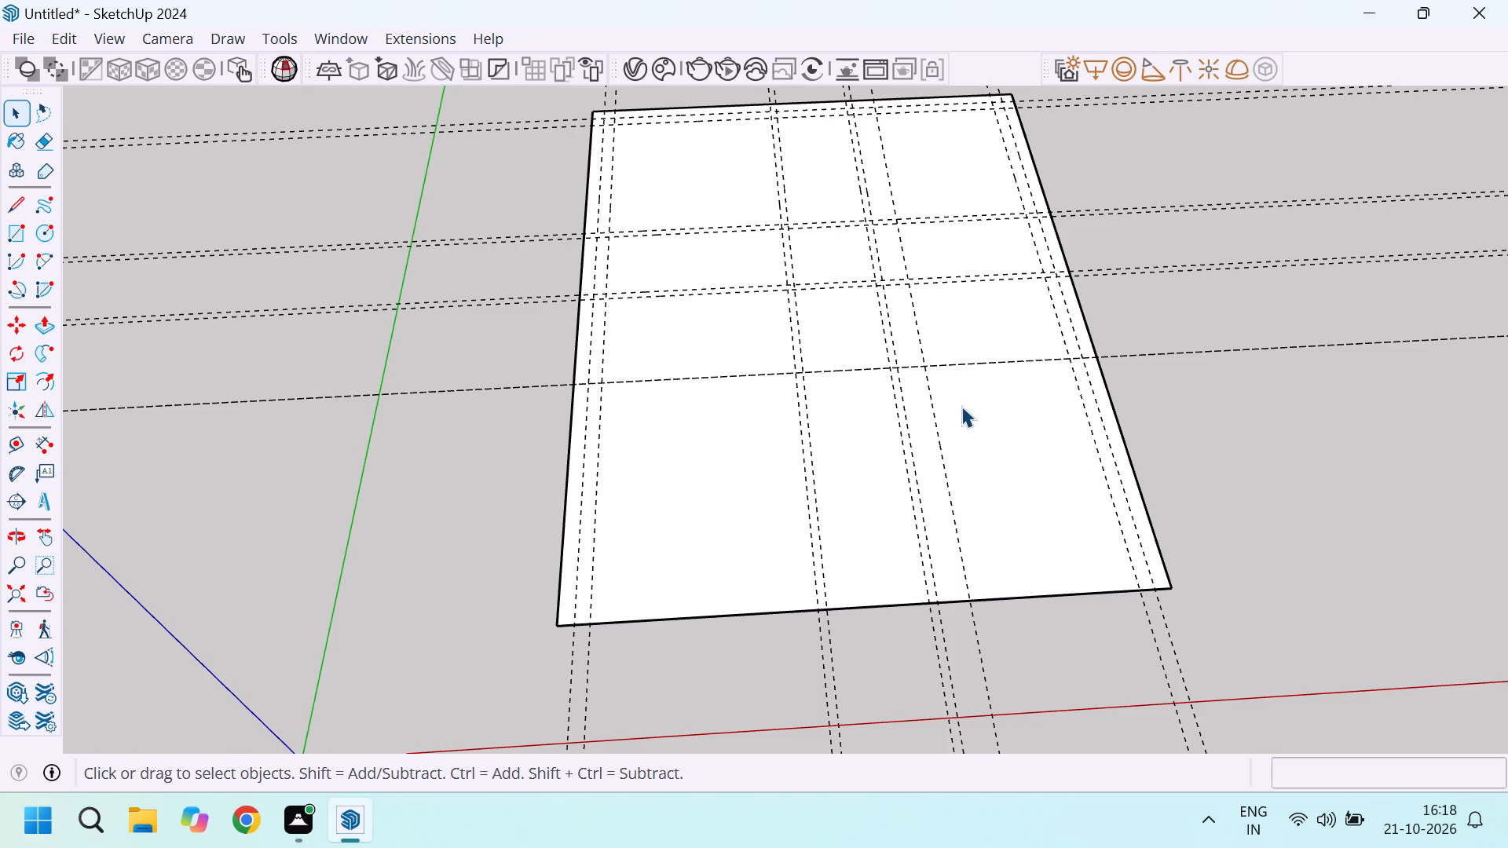
Measure the depth of the rear room from the rear wall's inner guide, and of the span in front of it up to the 12' guide.
key("t")
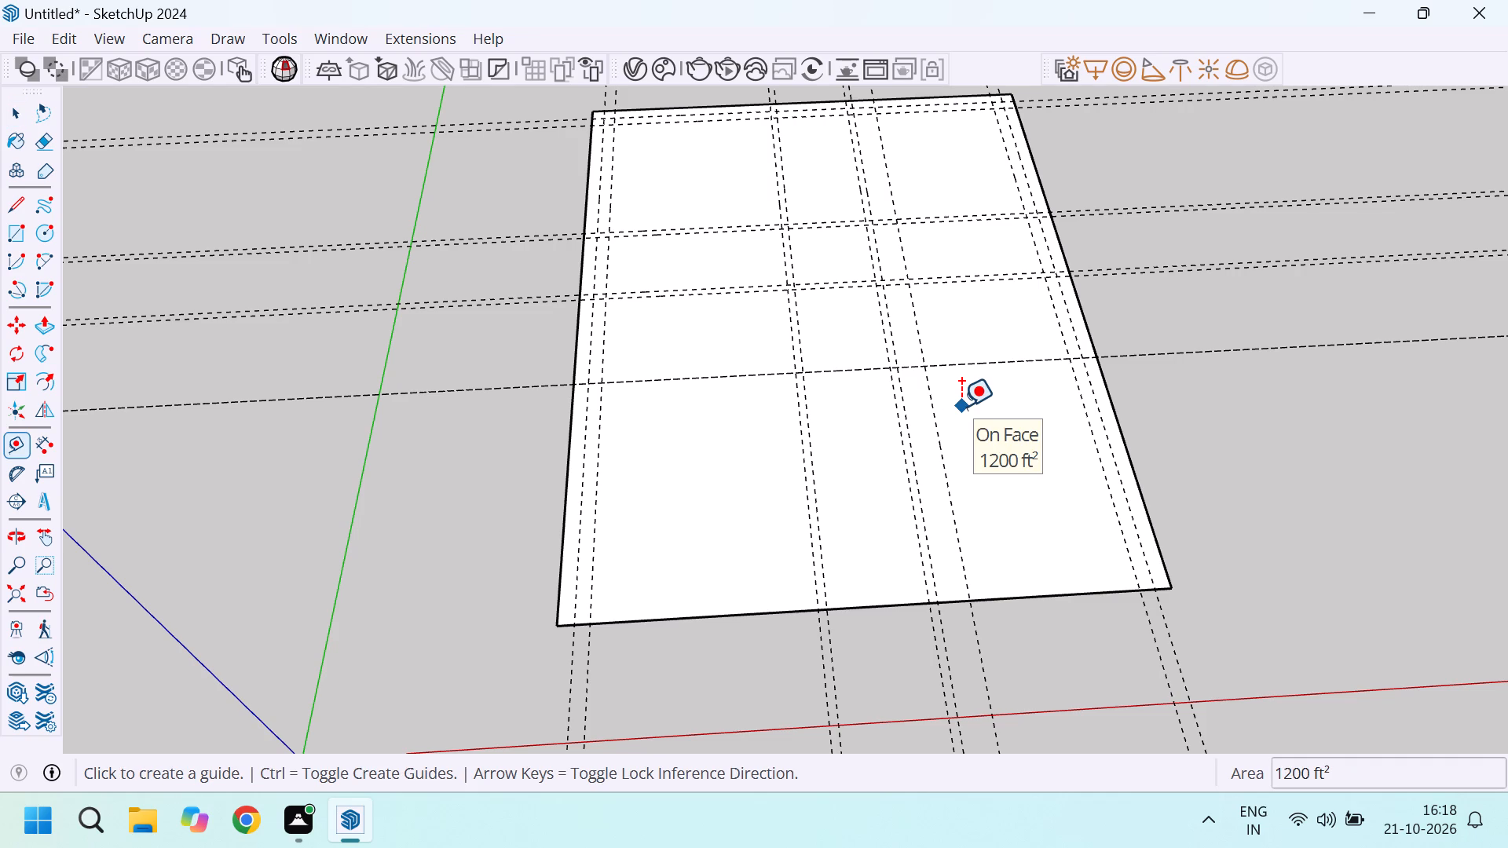
scroll(939, 394, "down", 3)
scroll(994, 228, "up", 9)
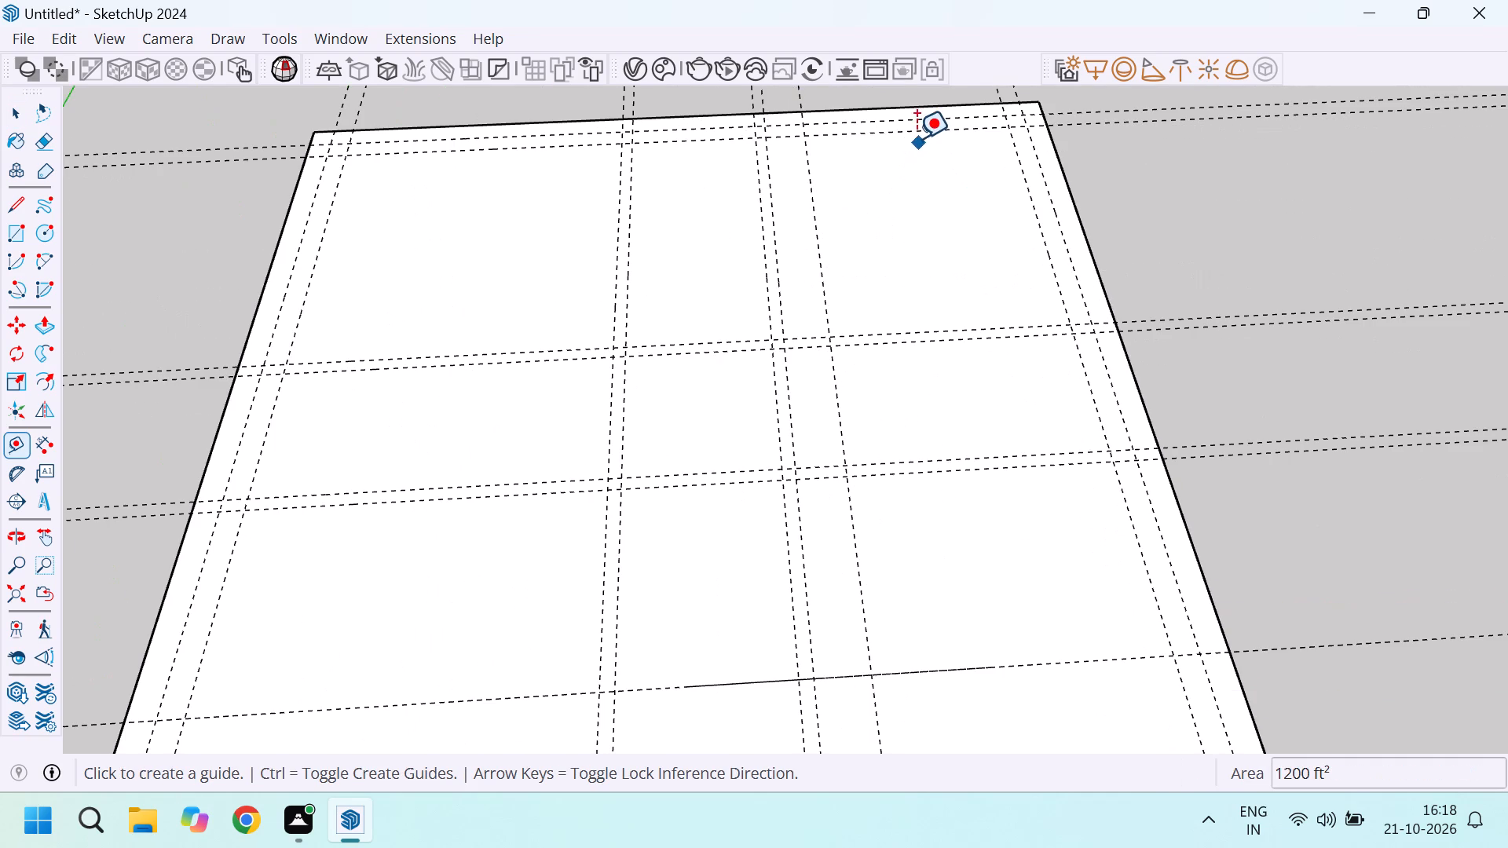
left_click(912, 131)
scroll(935, 280, "up", 4)
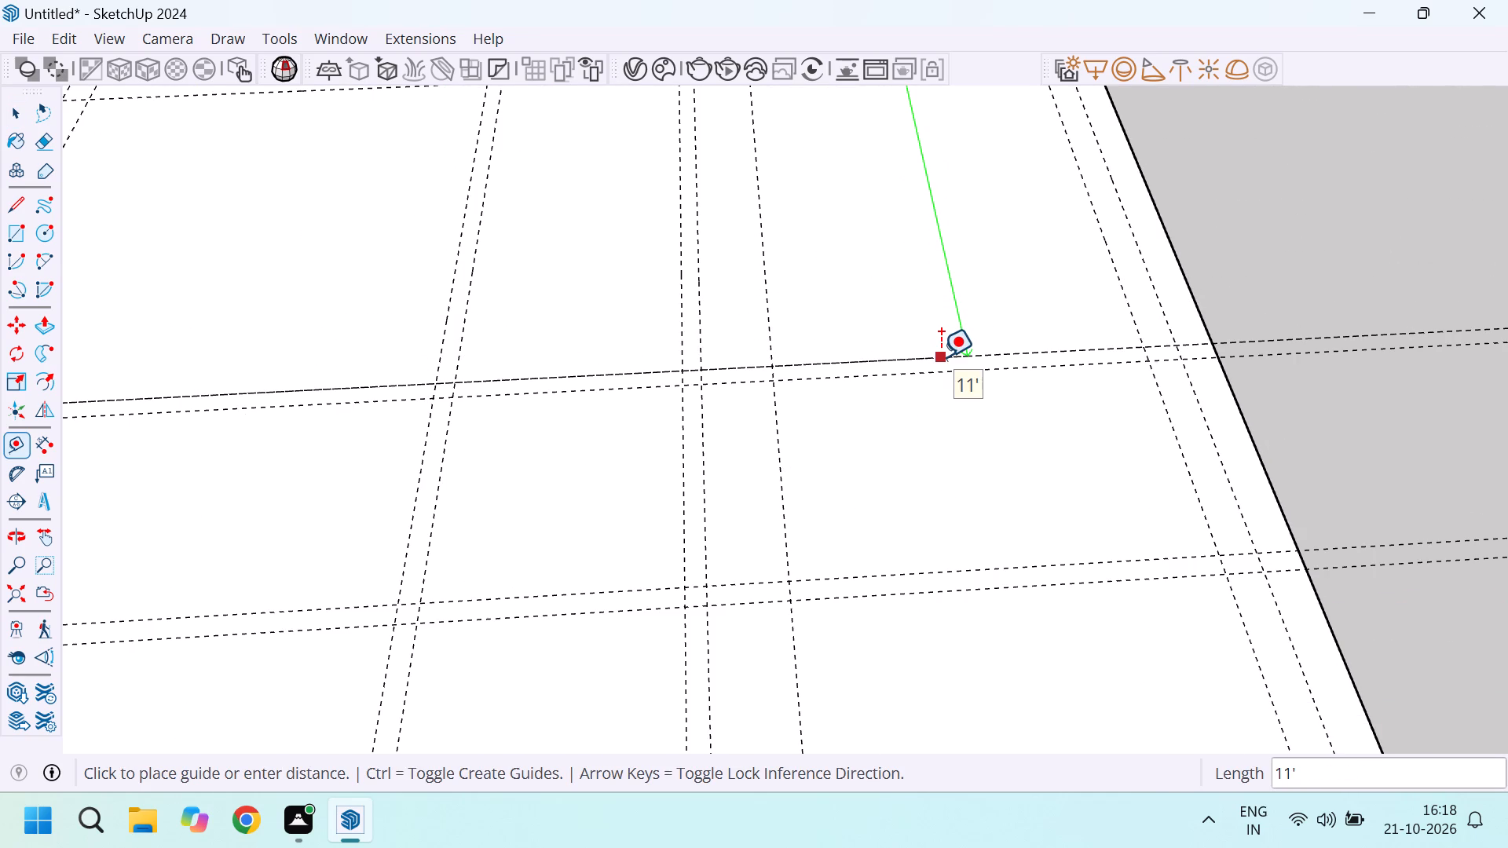
scroll(941, 356, "down", 4)
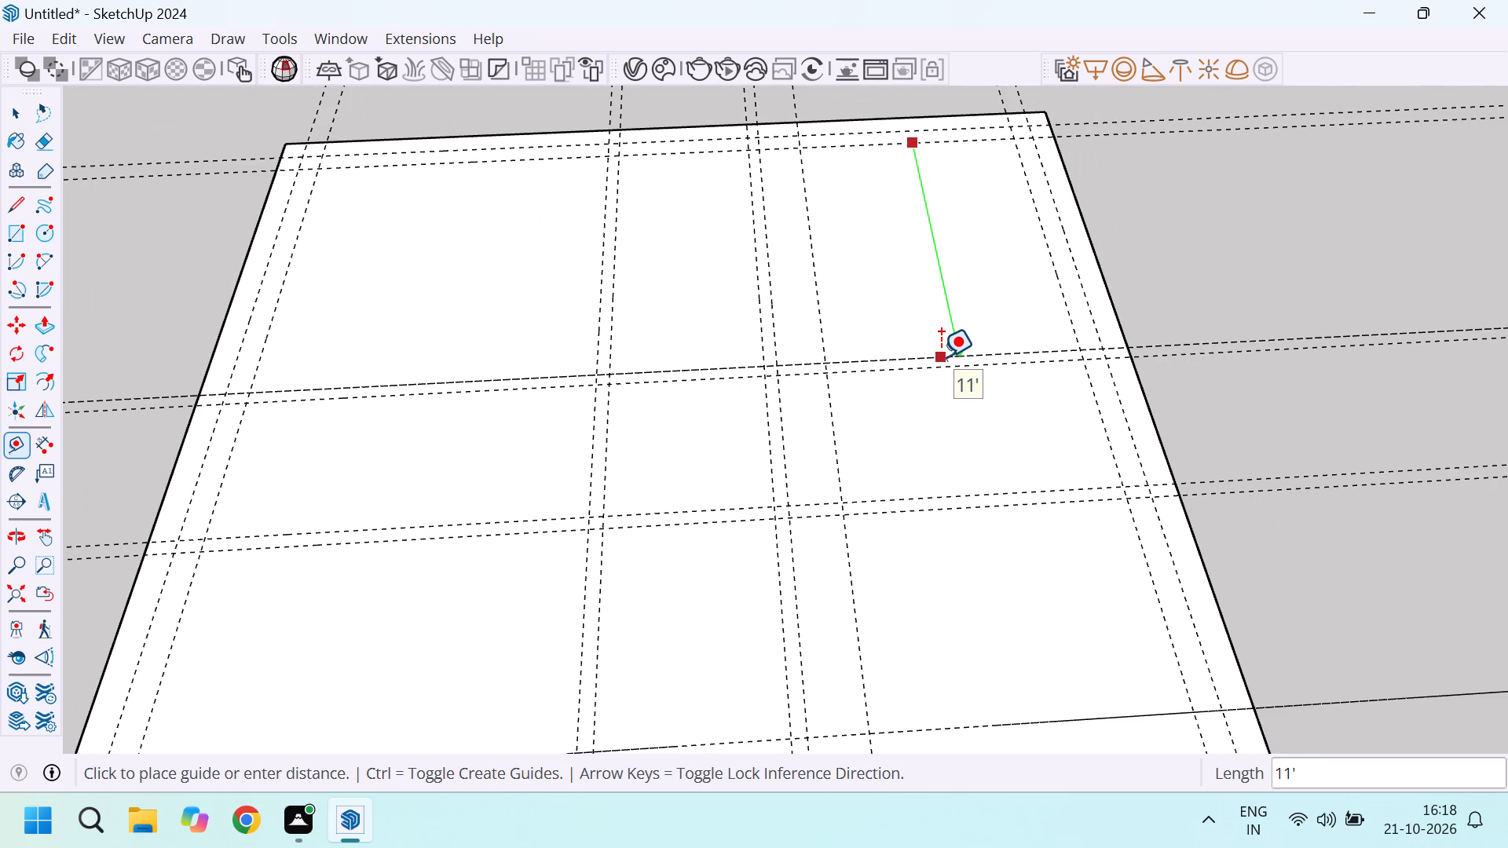
key("Escape")
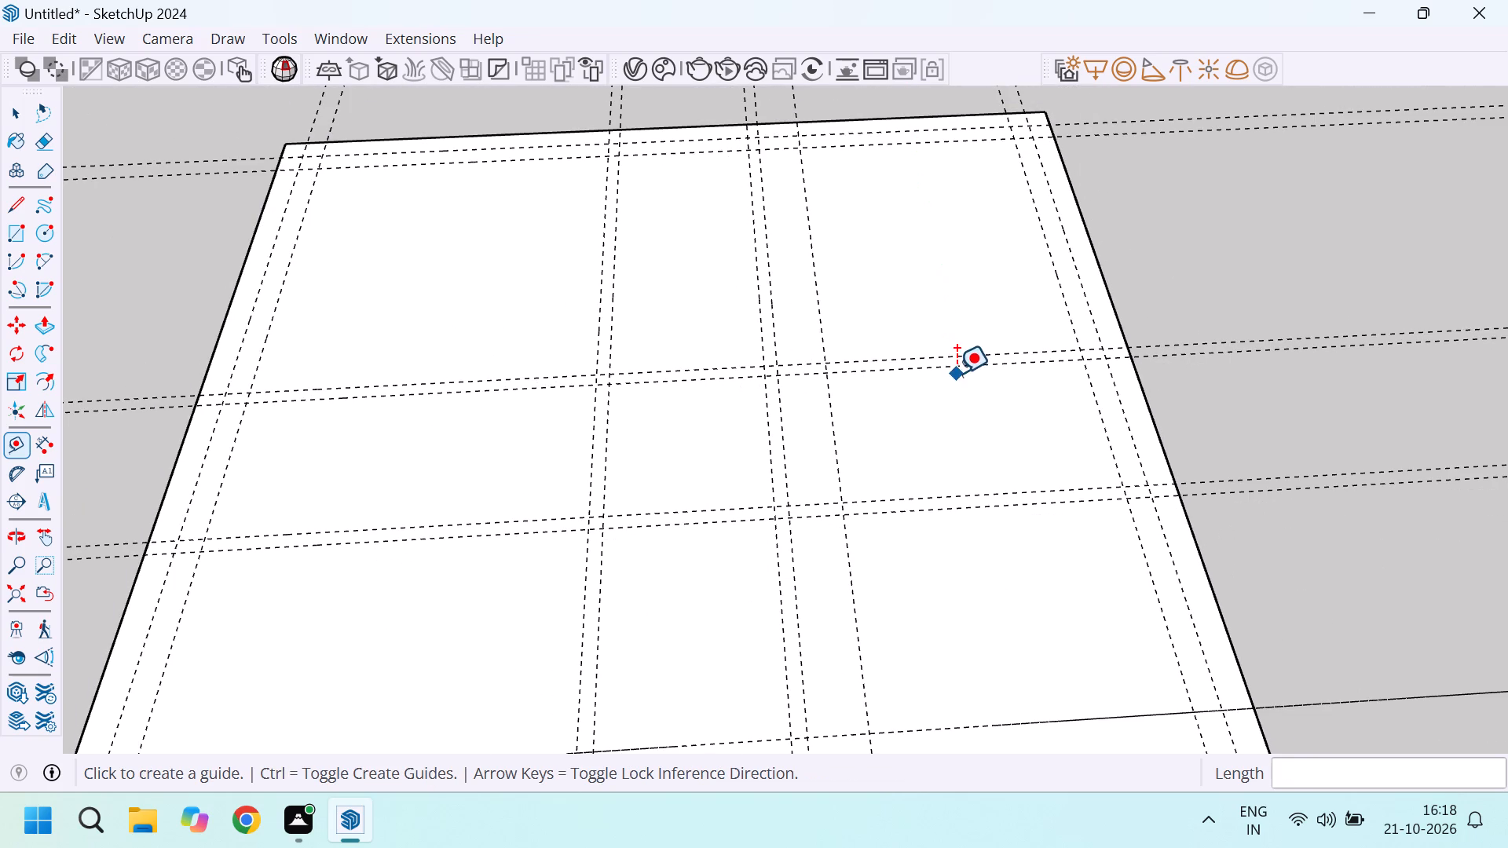
left_click(953, 368)
scroll(953, 367, "down", 3)
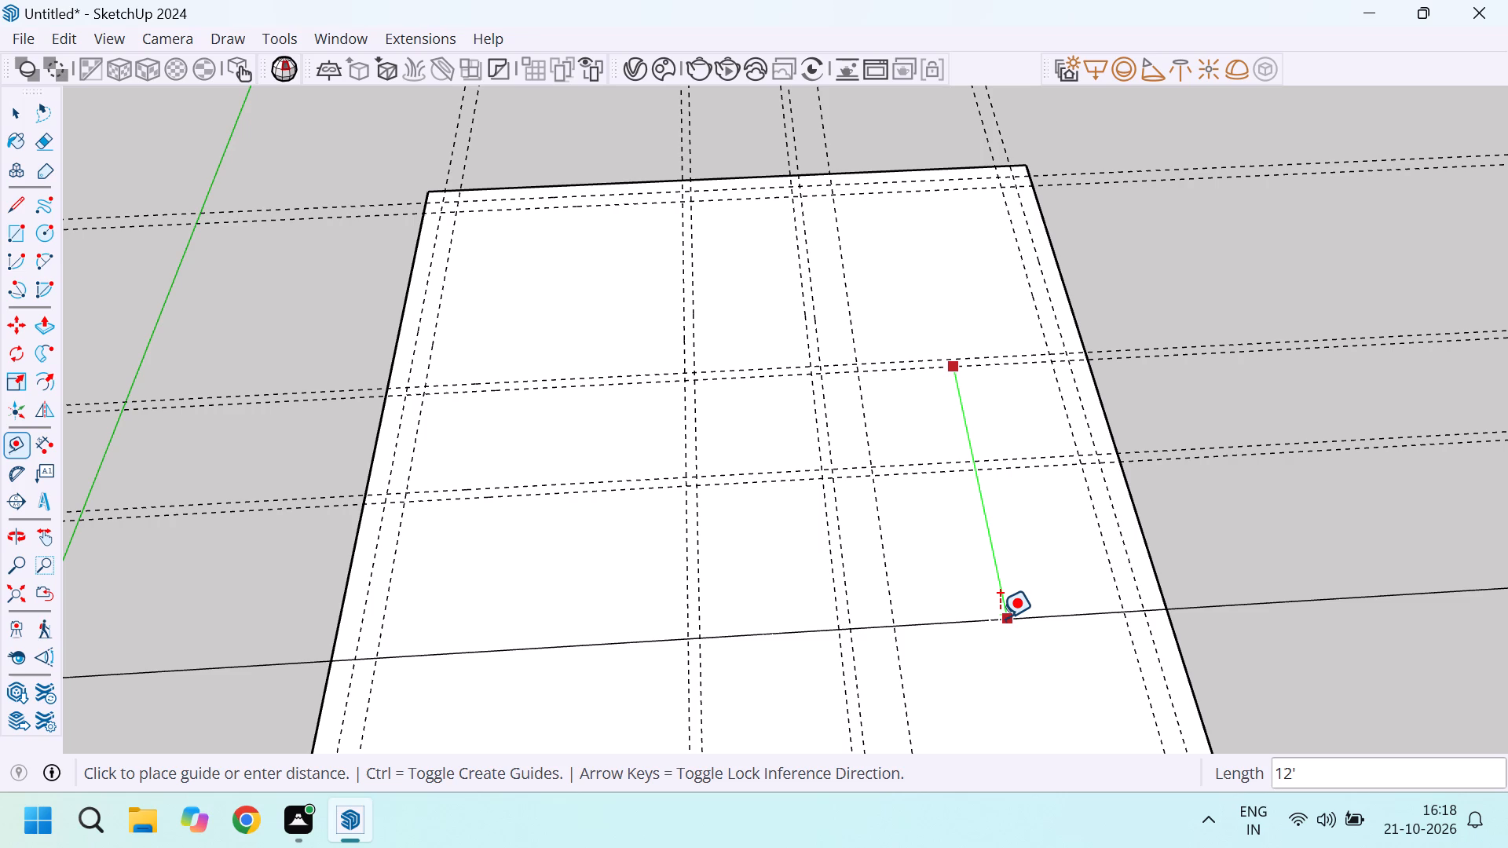
key("Escape")
Measure the rear-left room's width from the left wall's inner guide to the nearest guide of the first interior wall pair.
scroll(421, 294, "up", 2)
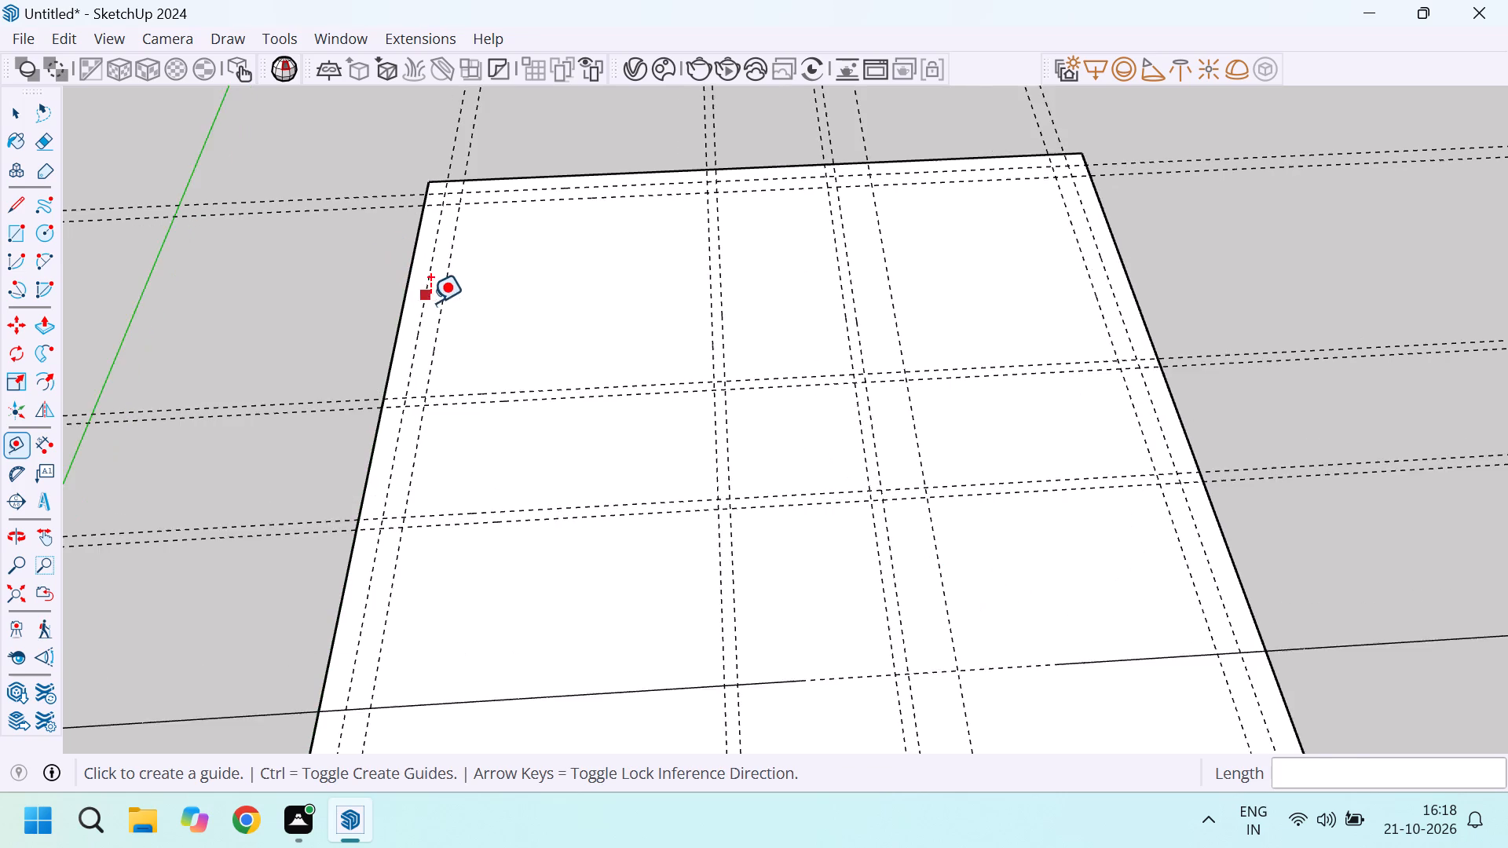
left_click(440, 306)
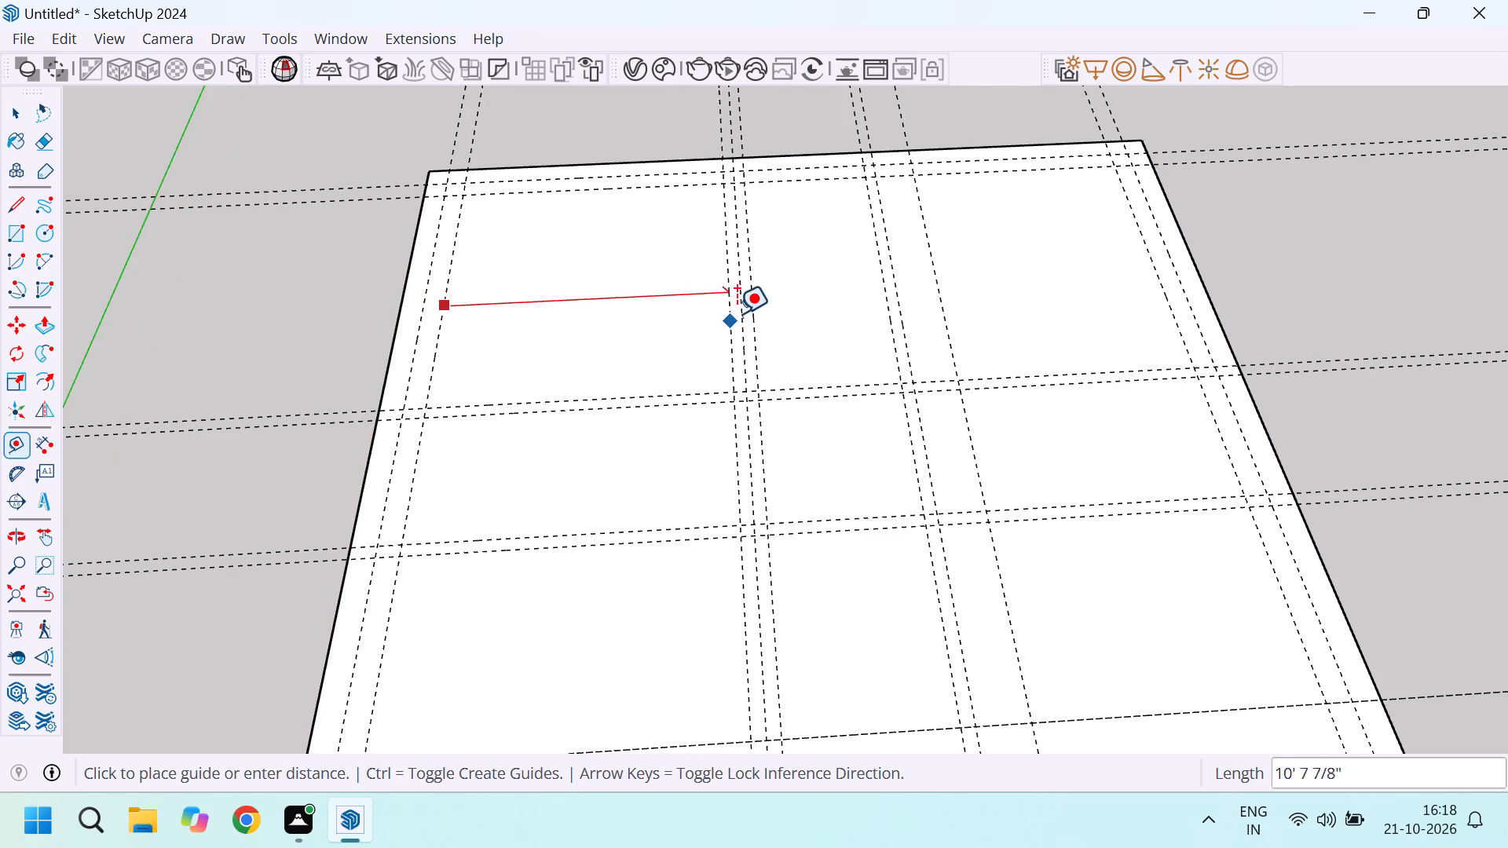
scroll(731, 298, "up", 4)
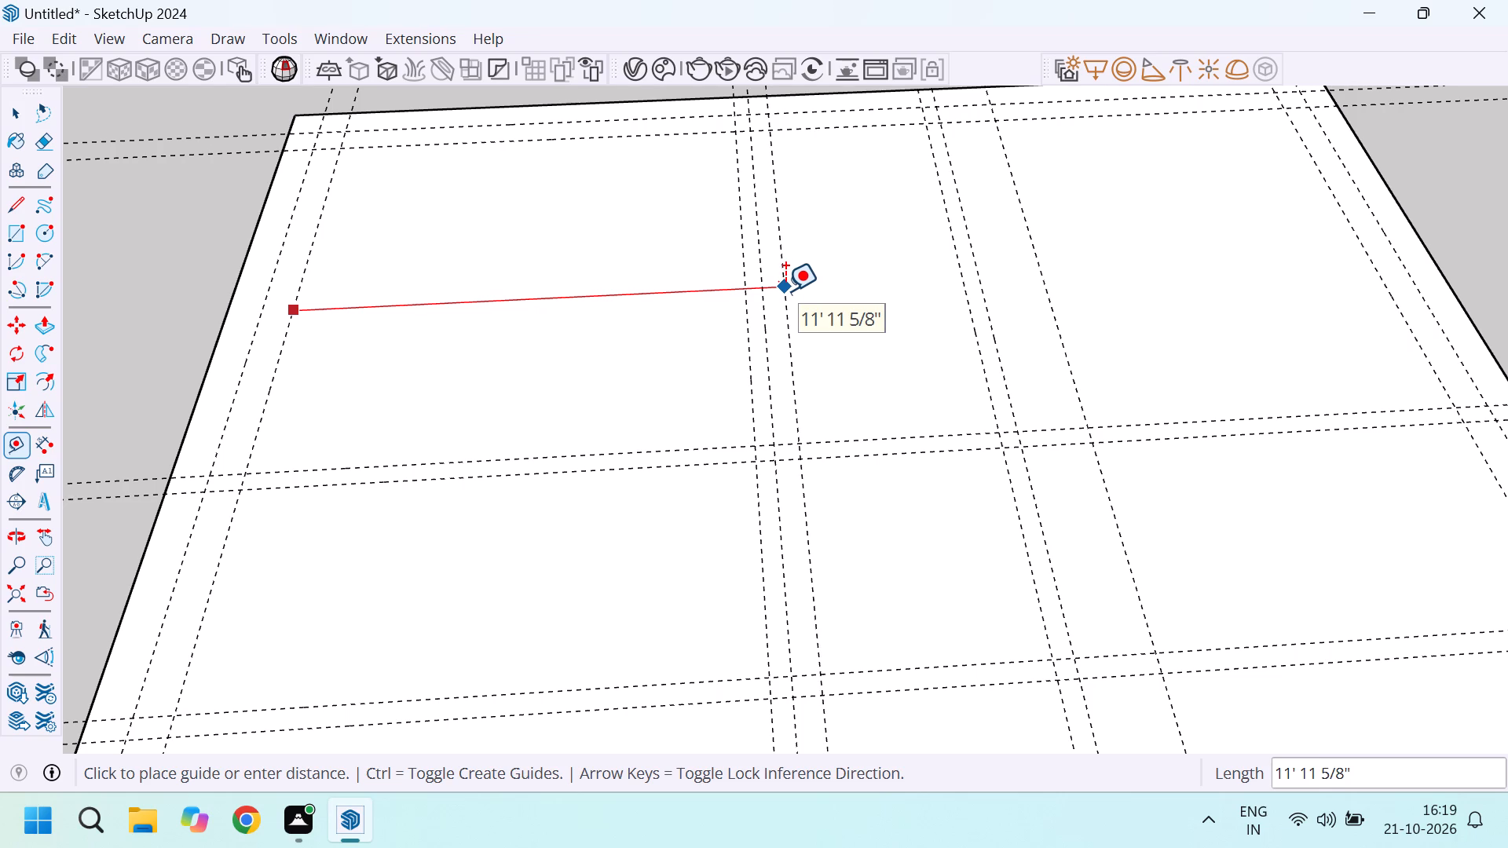
scroll(782, 291, "up", 8)
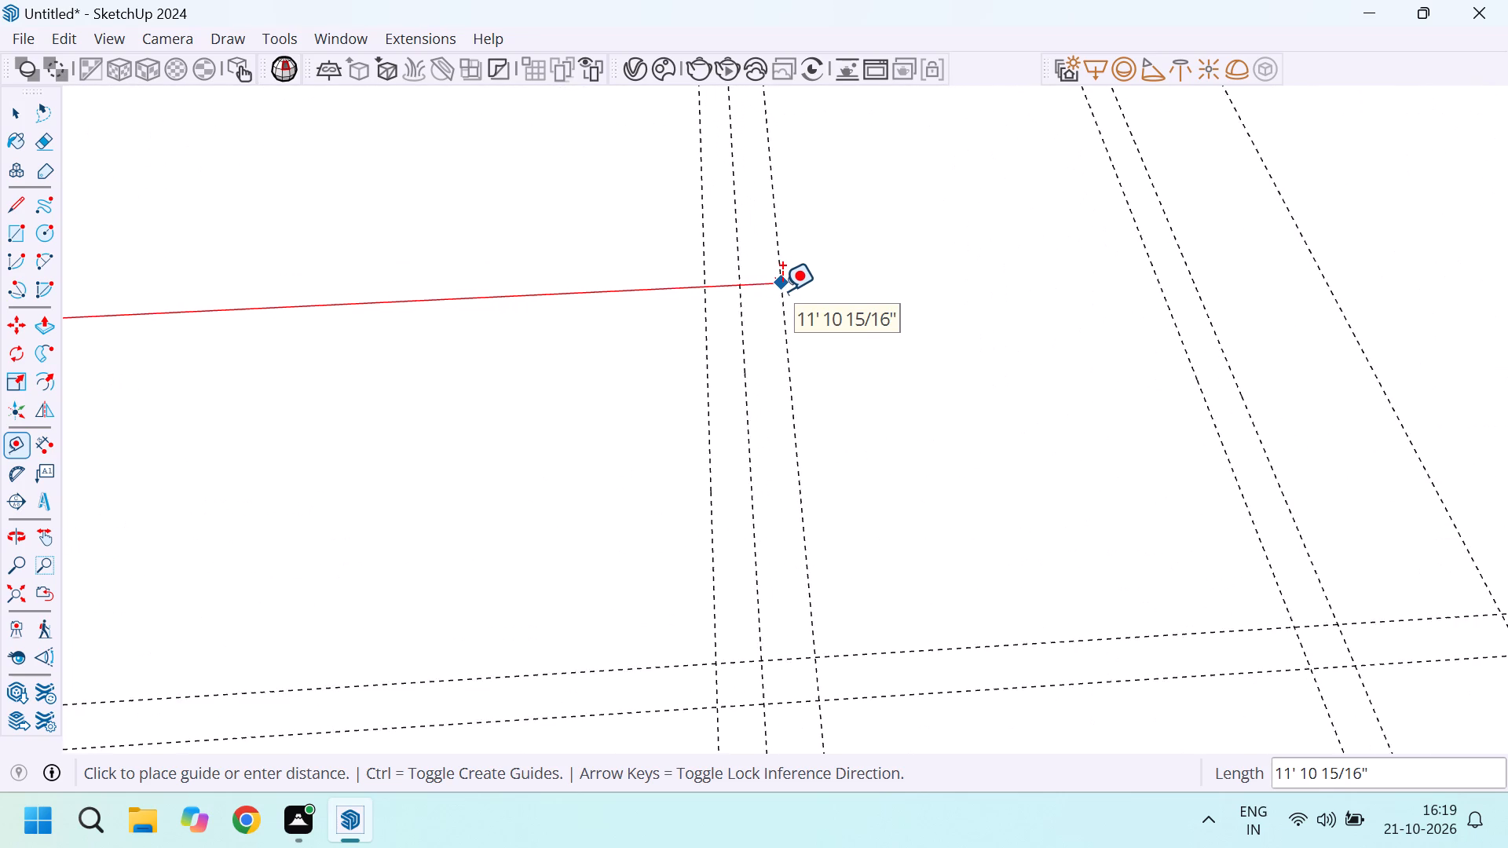
scroll(781, 291, "up", 4)
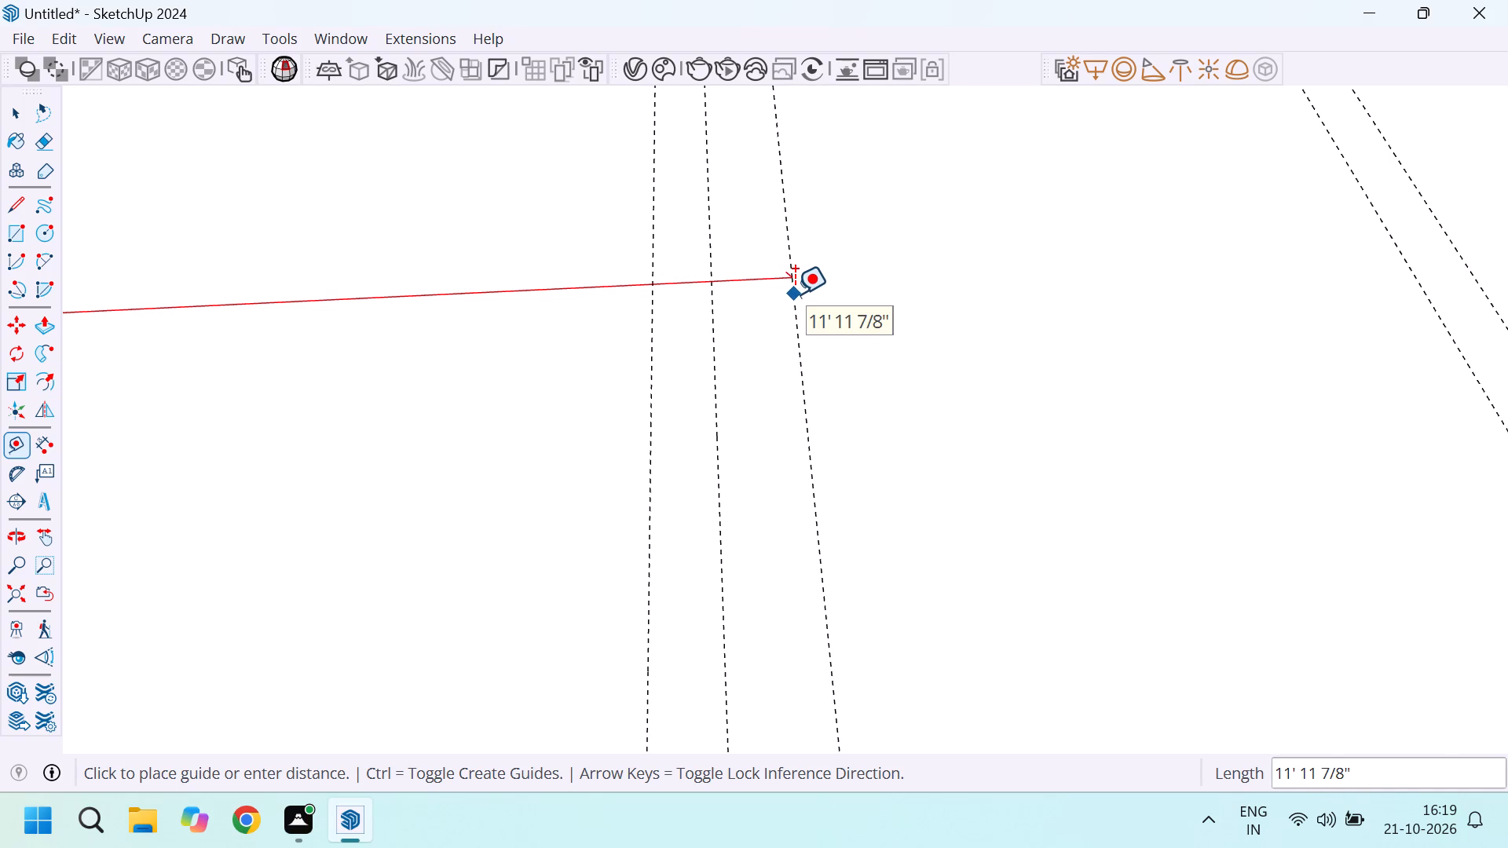
scroll(795, 294, "up", 8)
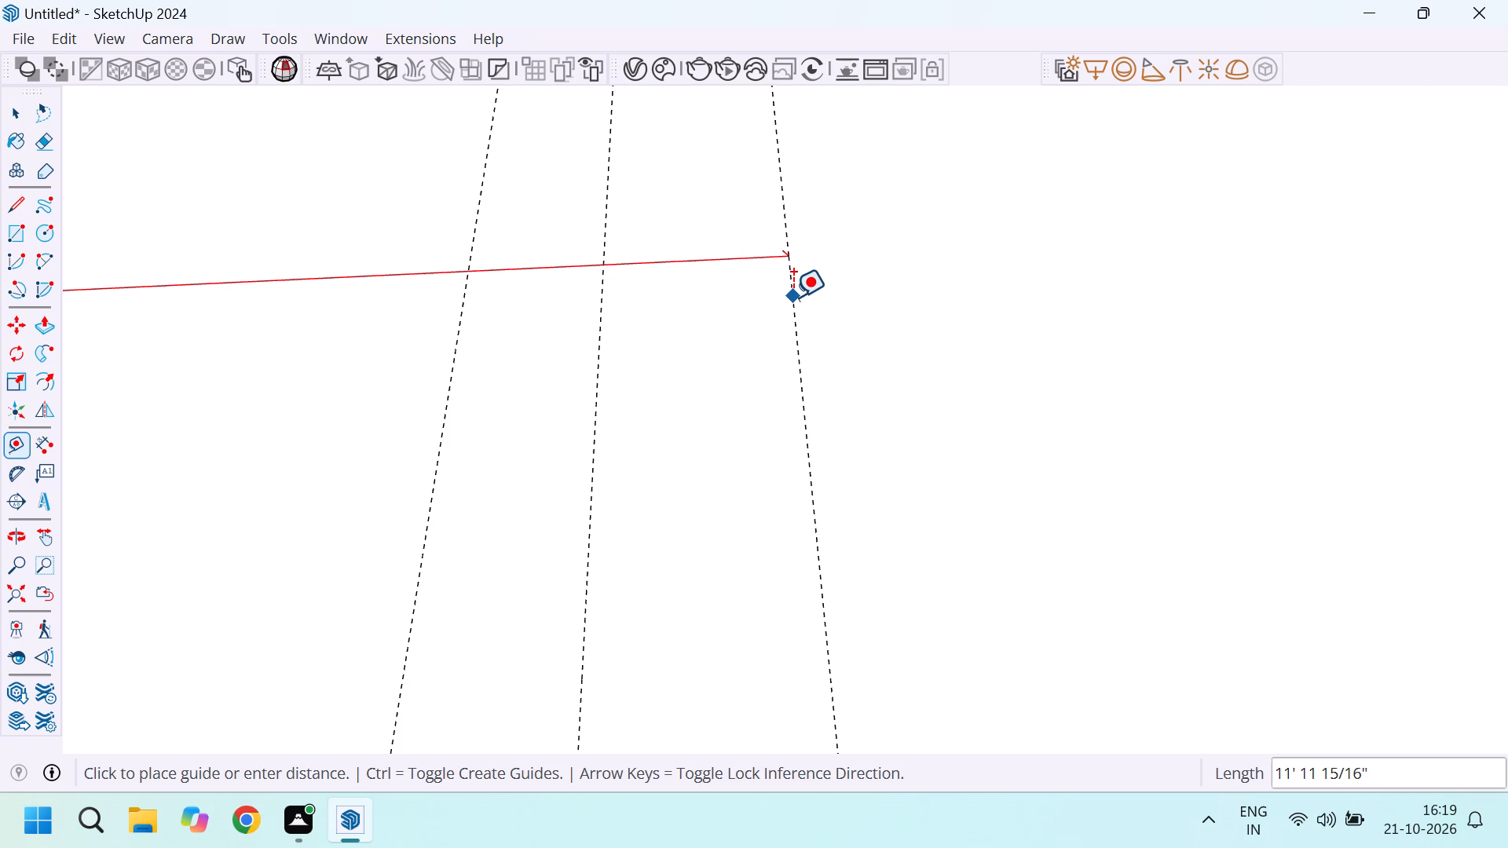
scroll(792, 298, "down", 20)
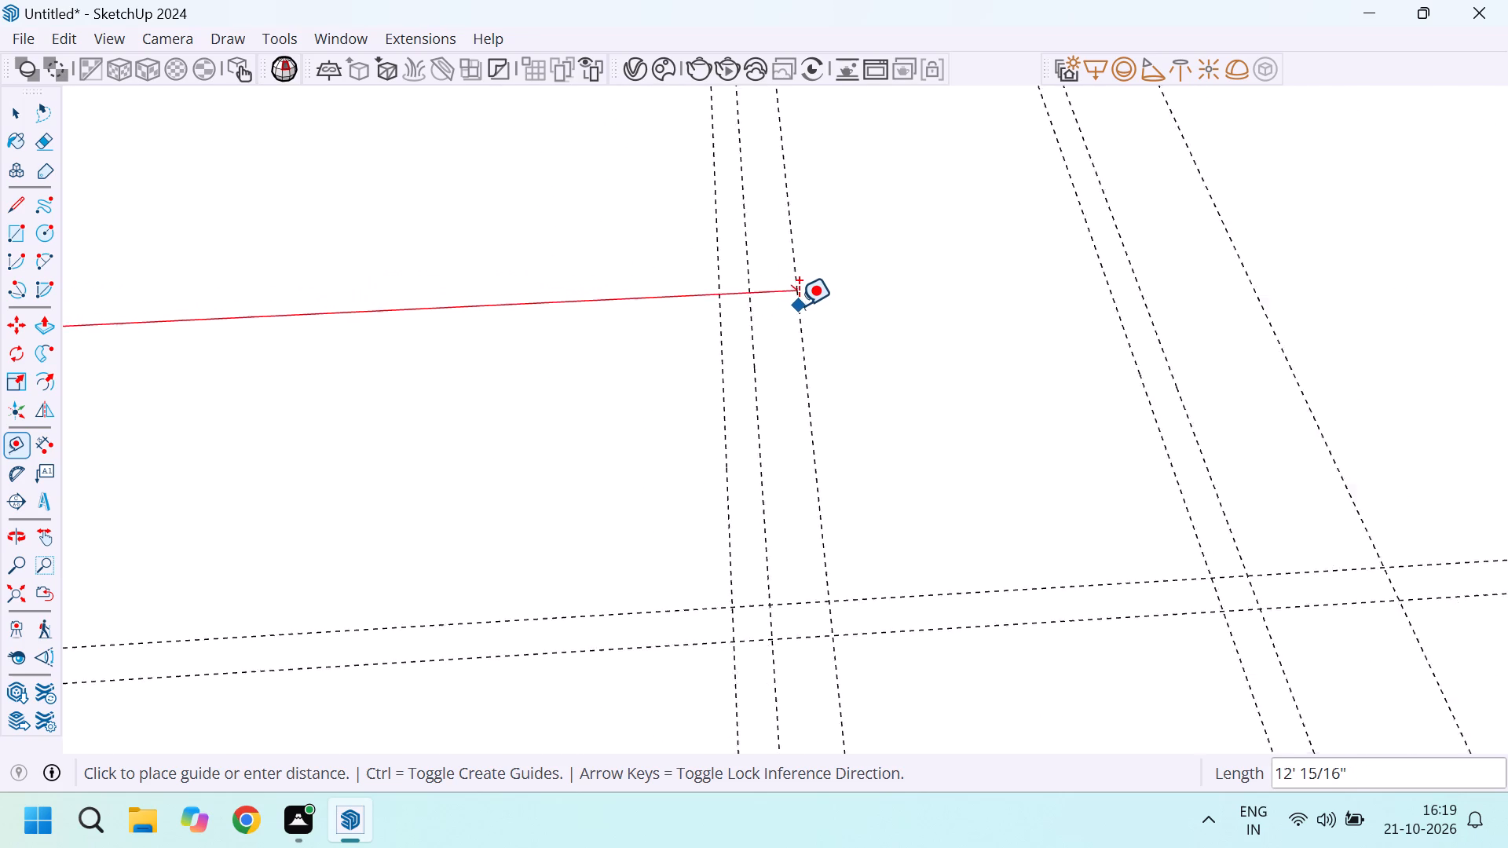
scroll(799, 305, "down", 3)
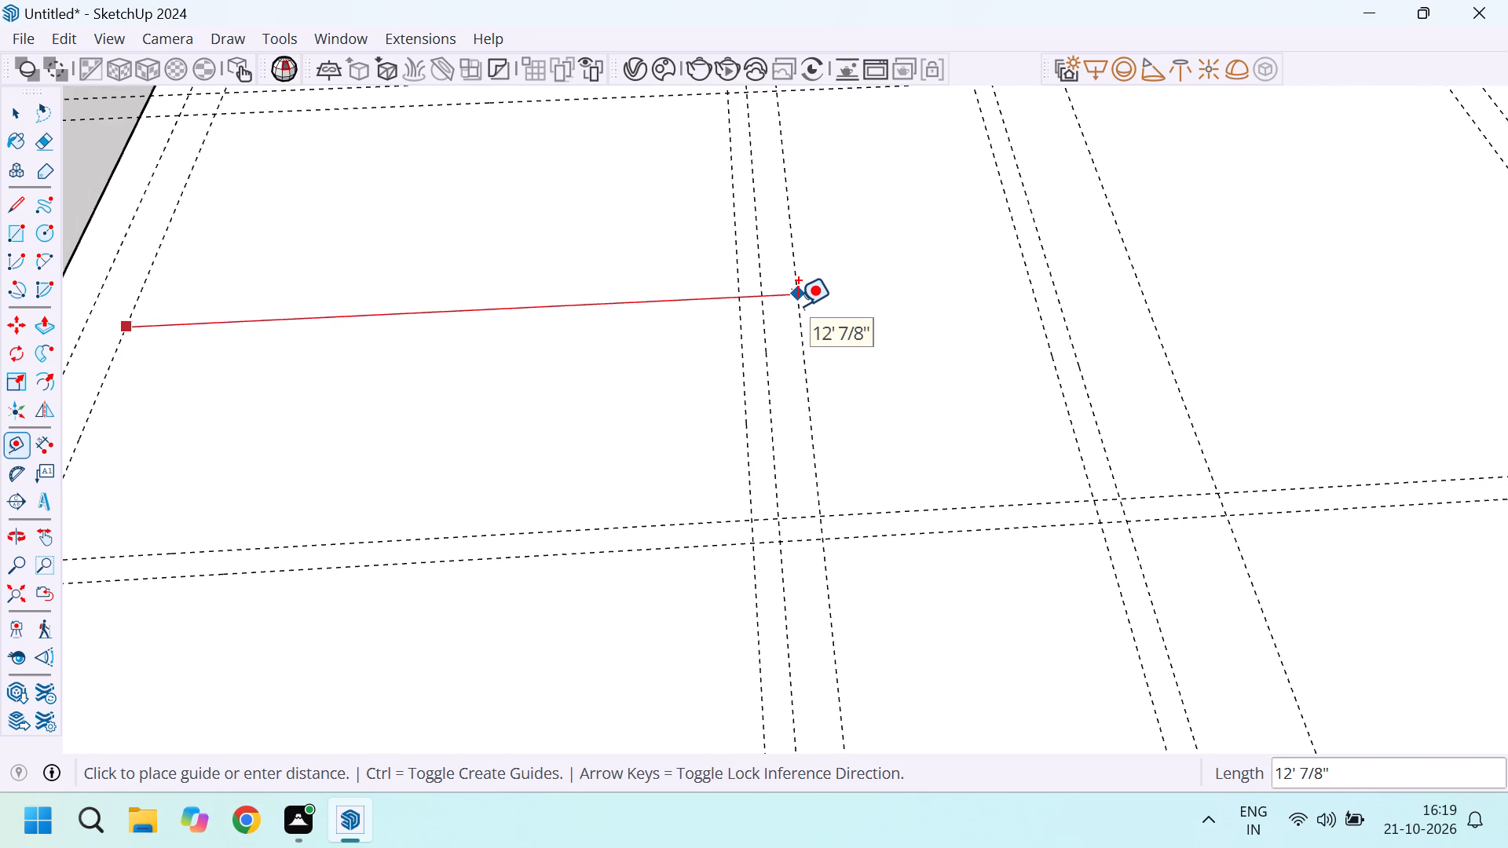
scroll(798, 305, "down", 3)
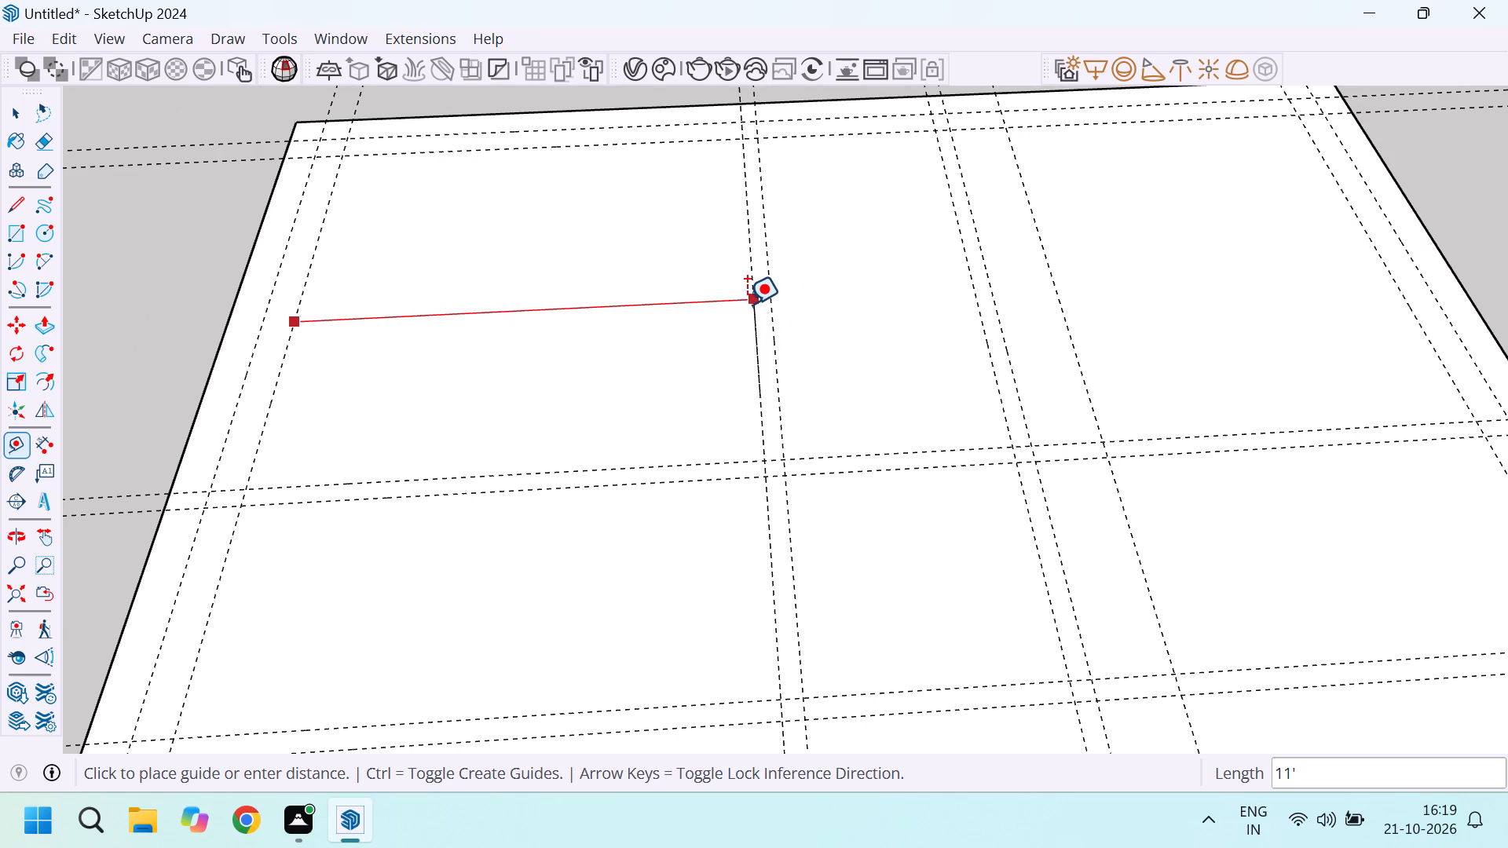
scroll(738, 311, "down", 2)
key("Escape")
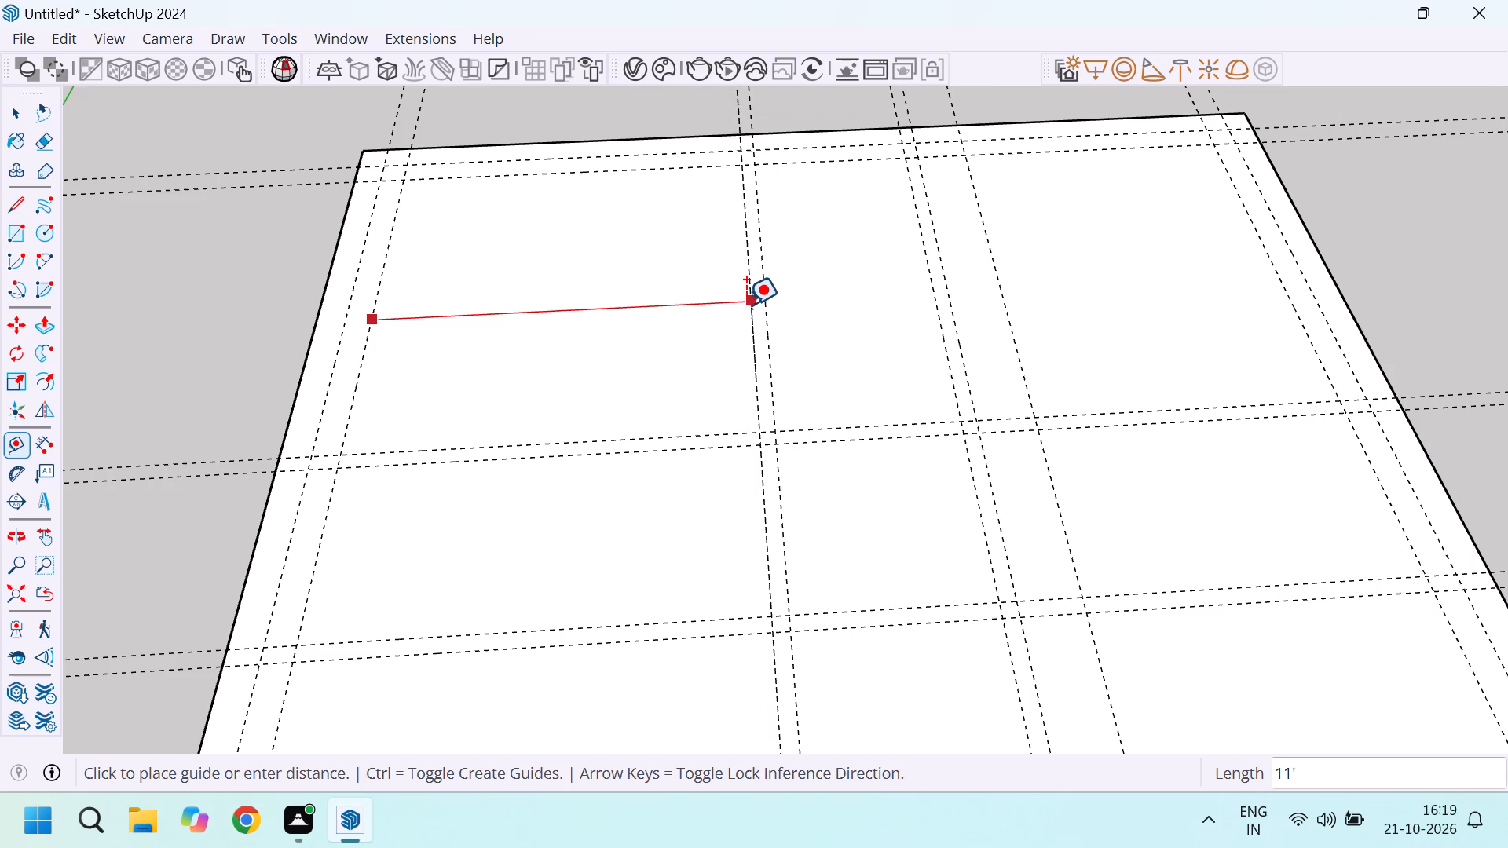
Measure the span between the two interior front-to-back wall pairs, and from the second pair to the right wall's inner guide.
left_click(768, 317)
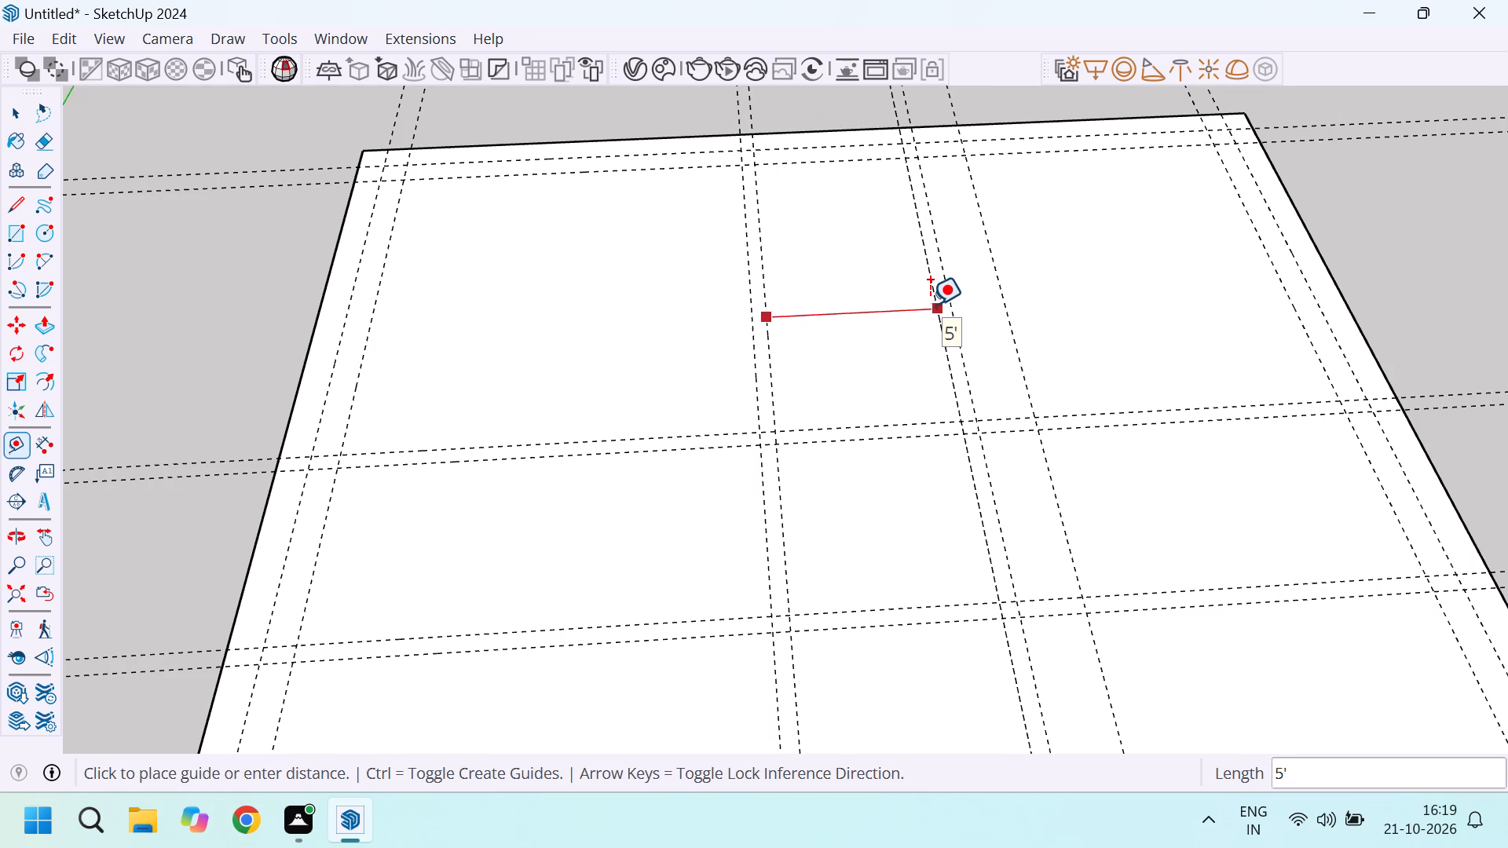
key("Escape")
left_click(943, 296)
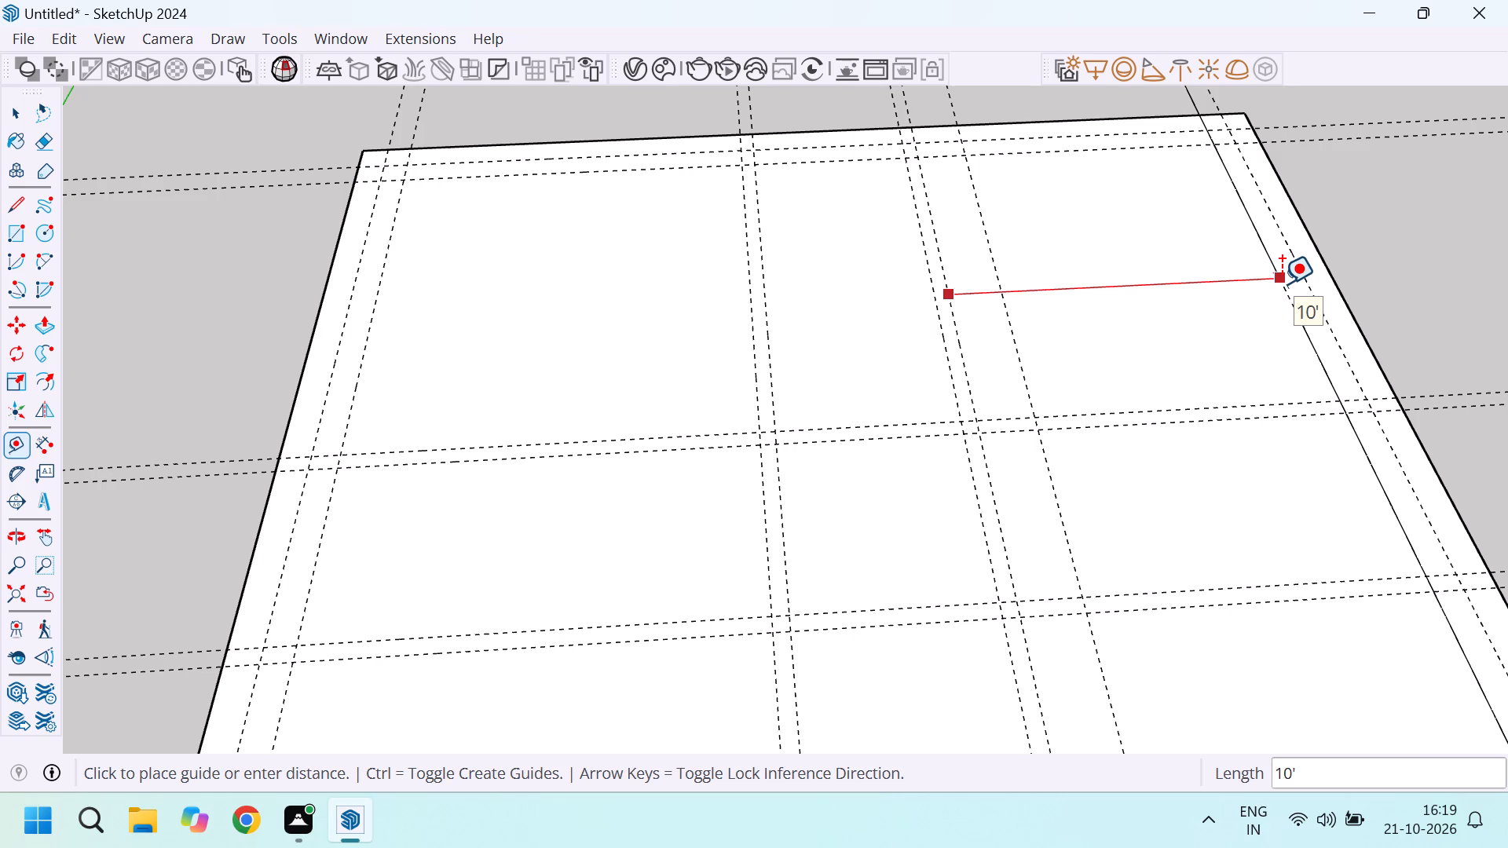
key("Escape")
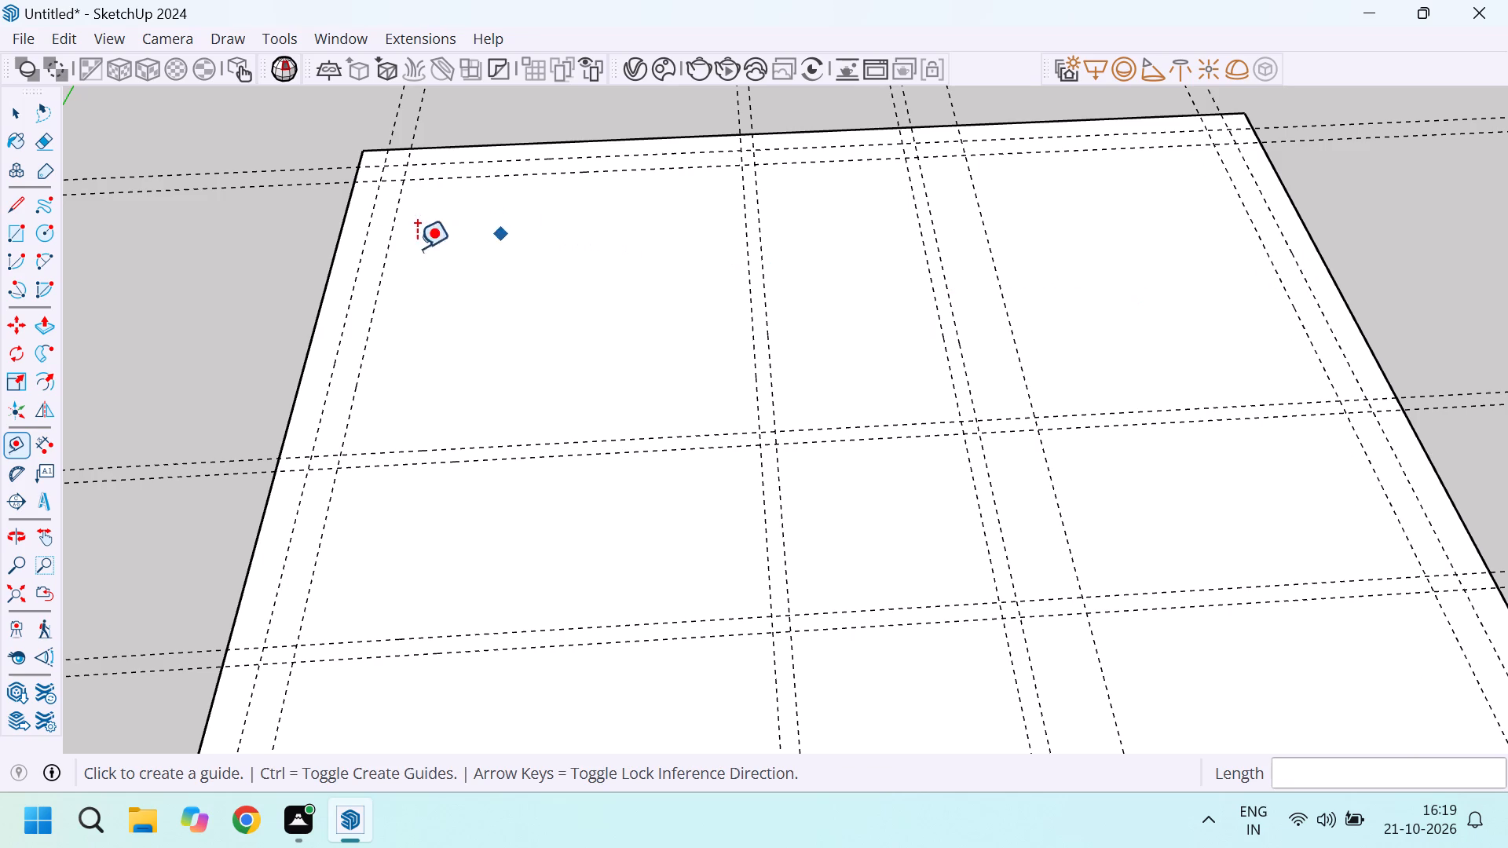
Measure from the base's left edge to the adjacent outer-wall guide, and across toward the first interior wall pair.
left_click(328, 273)
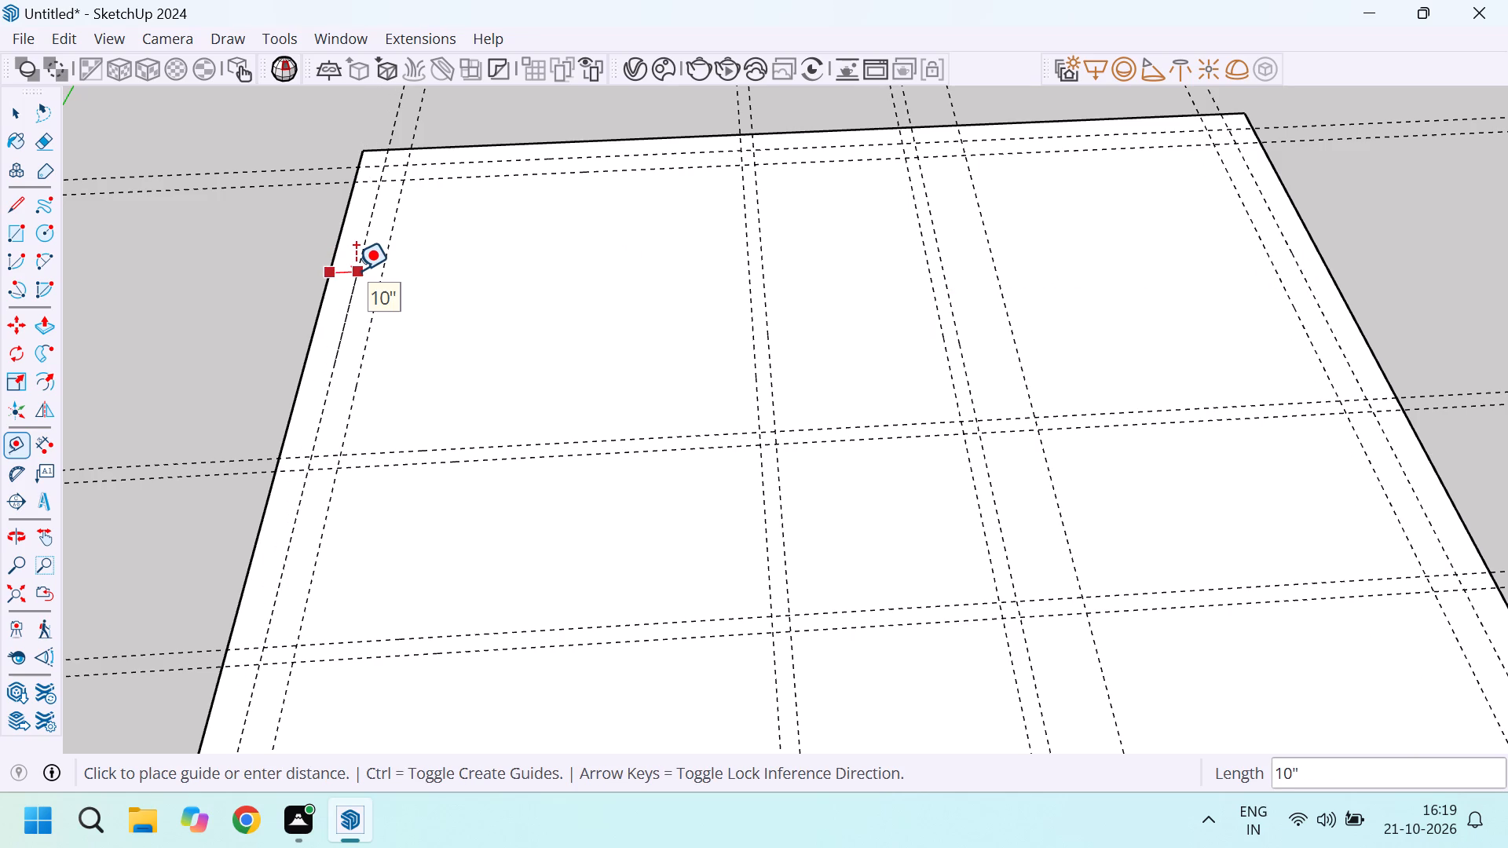
key("Escape")
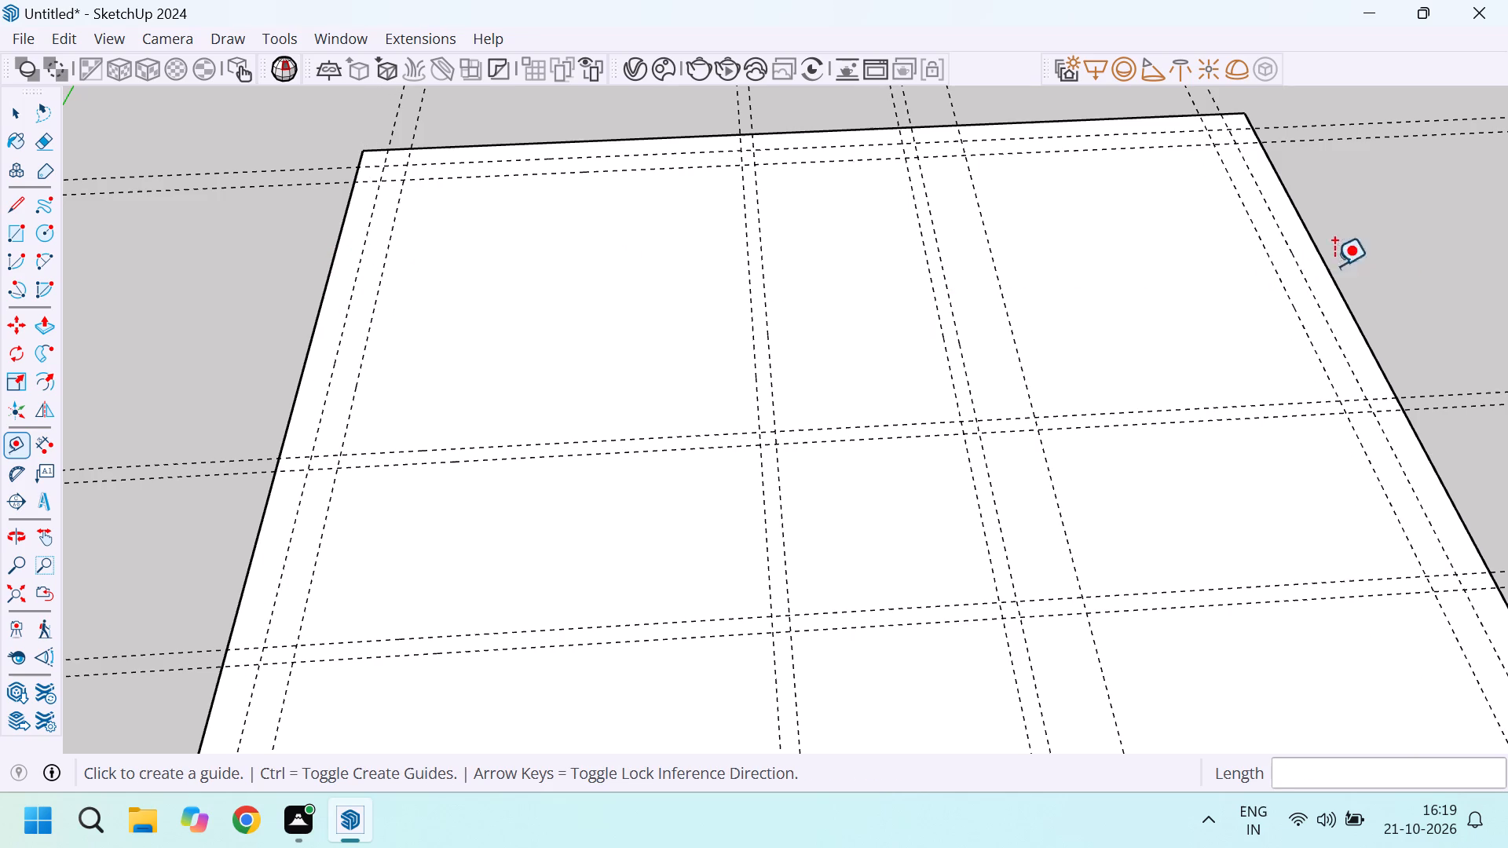
left_click(331, 272)
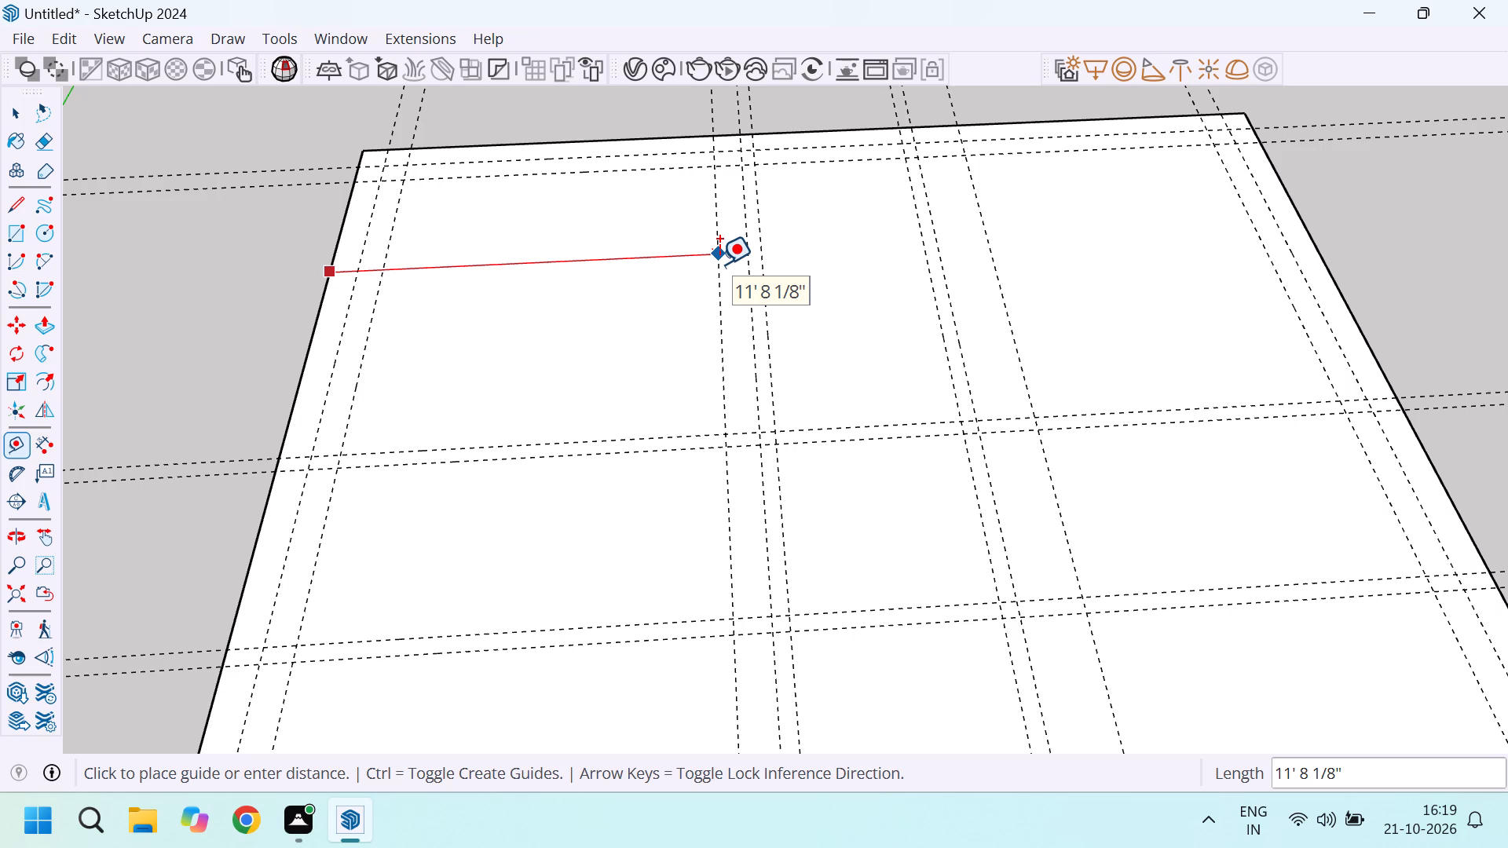
key("Escape")
scroll(522, 317, "down", 4)
scroll(429, 324, "up", 5)
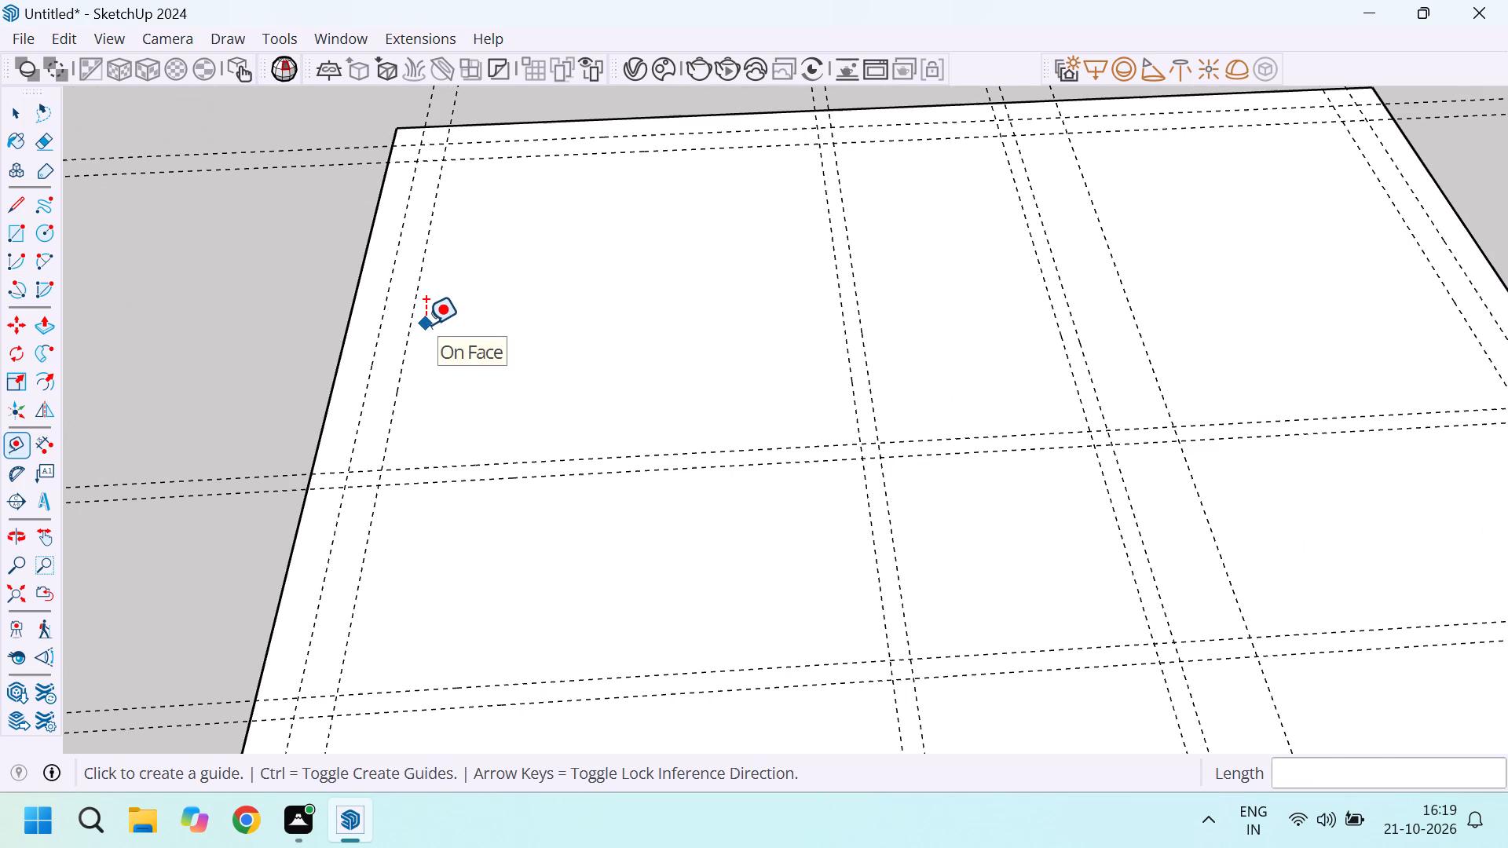
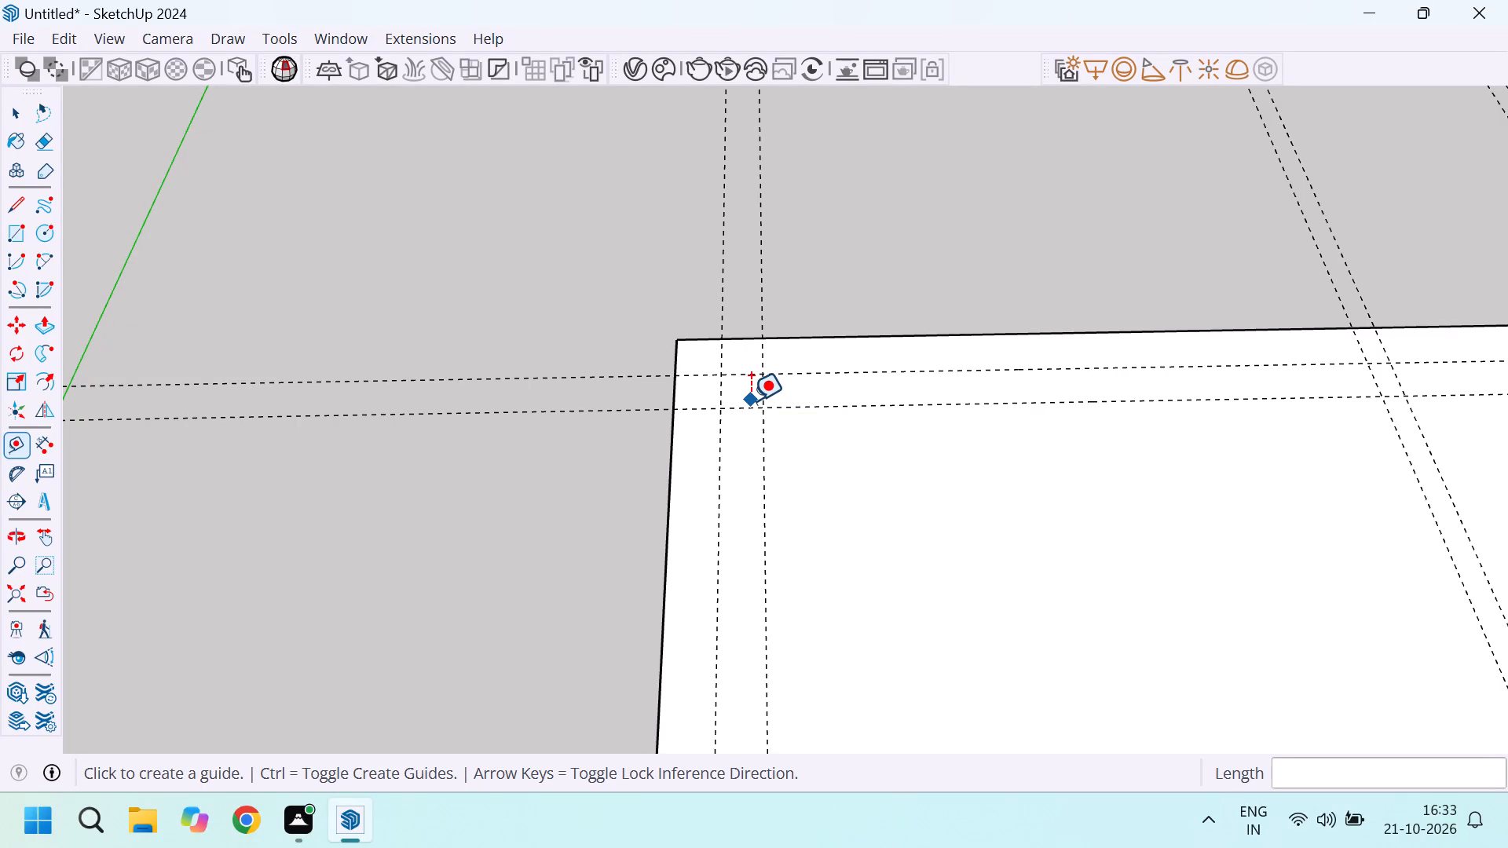
Measure the rear-left room's width from the left wall's inner guide, and its depth from the rear wall's inner guide to the next guide pair.
scroll(798, 409, "down", 3)
left_click(775, 476)
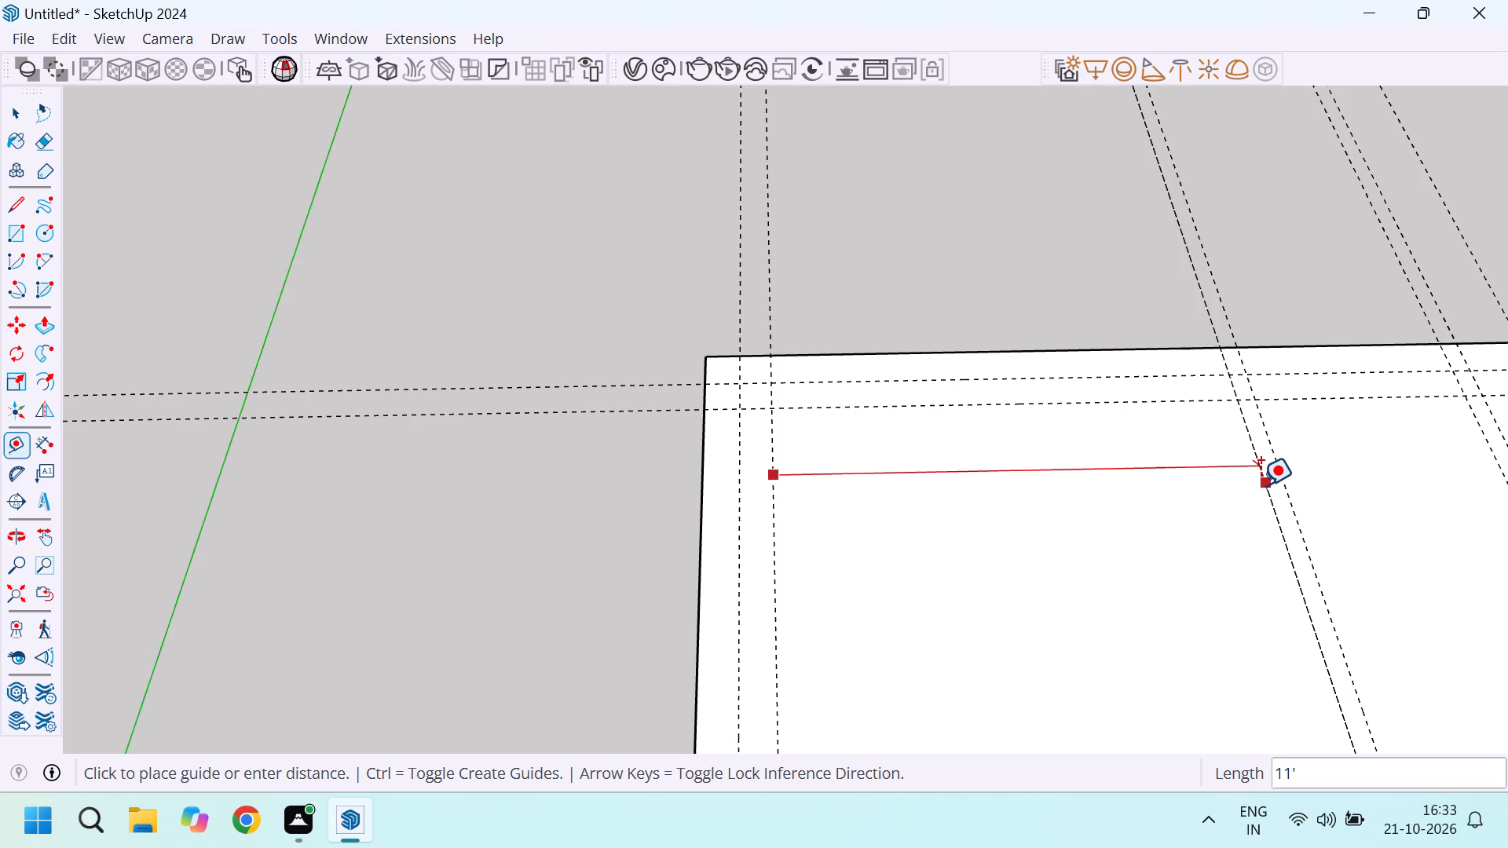
key("Escape")
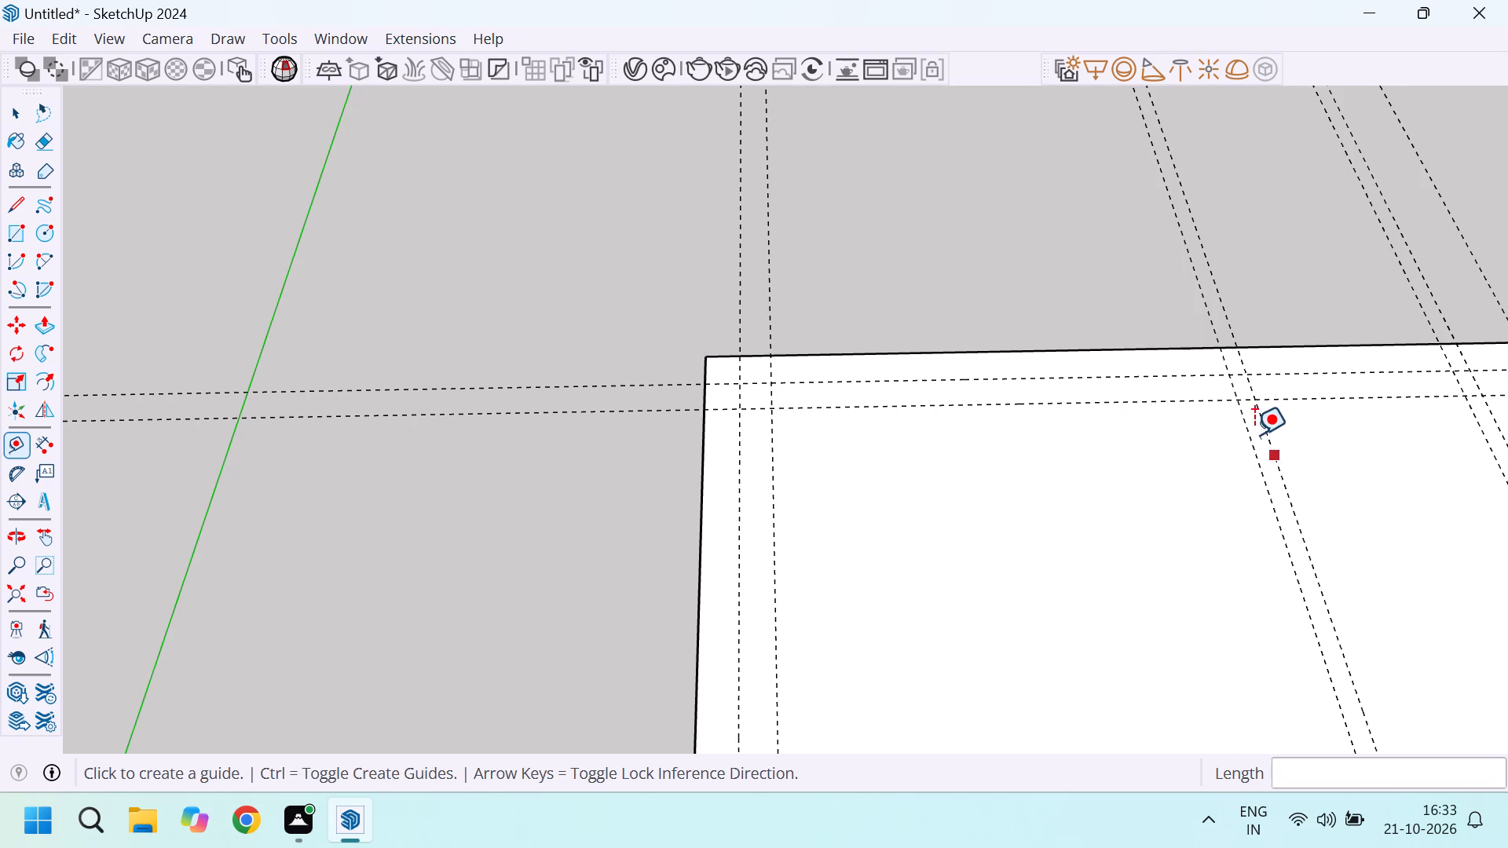
left_click(1193, 400)
scroll(1200, 400, "down", 7)
scroll(1182, 478, "down", 2)
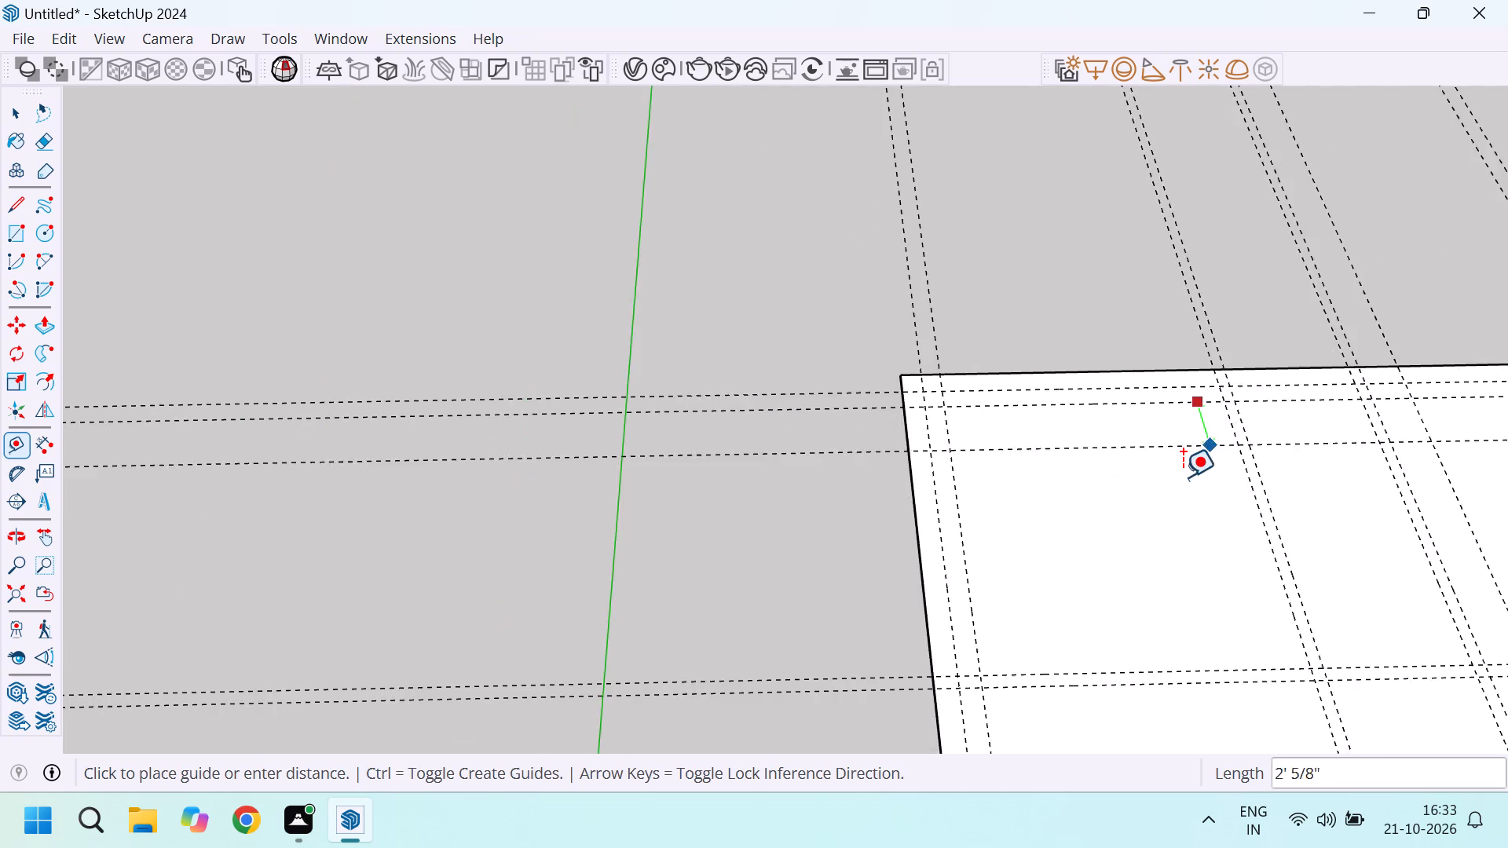
scroll(1183, 477, "down", 3)
scroll(1217, 609, "up", 5)
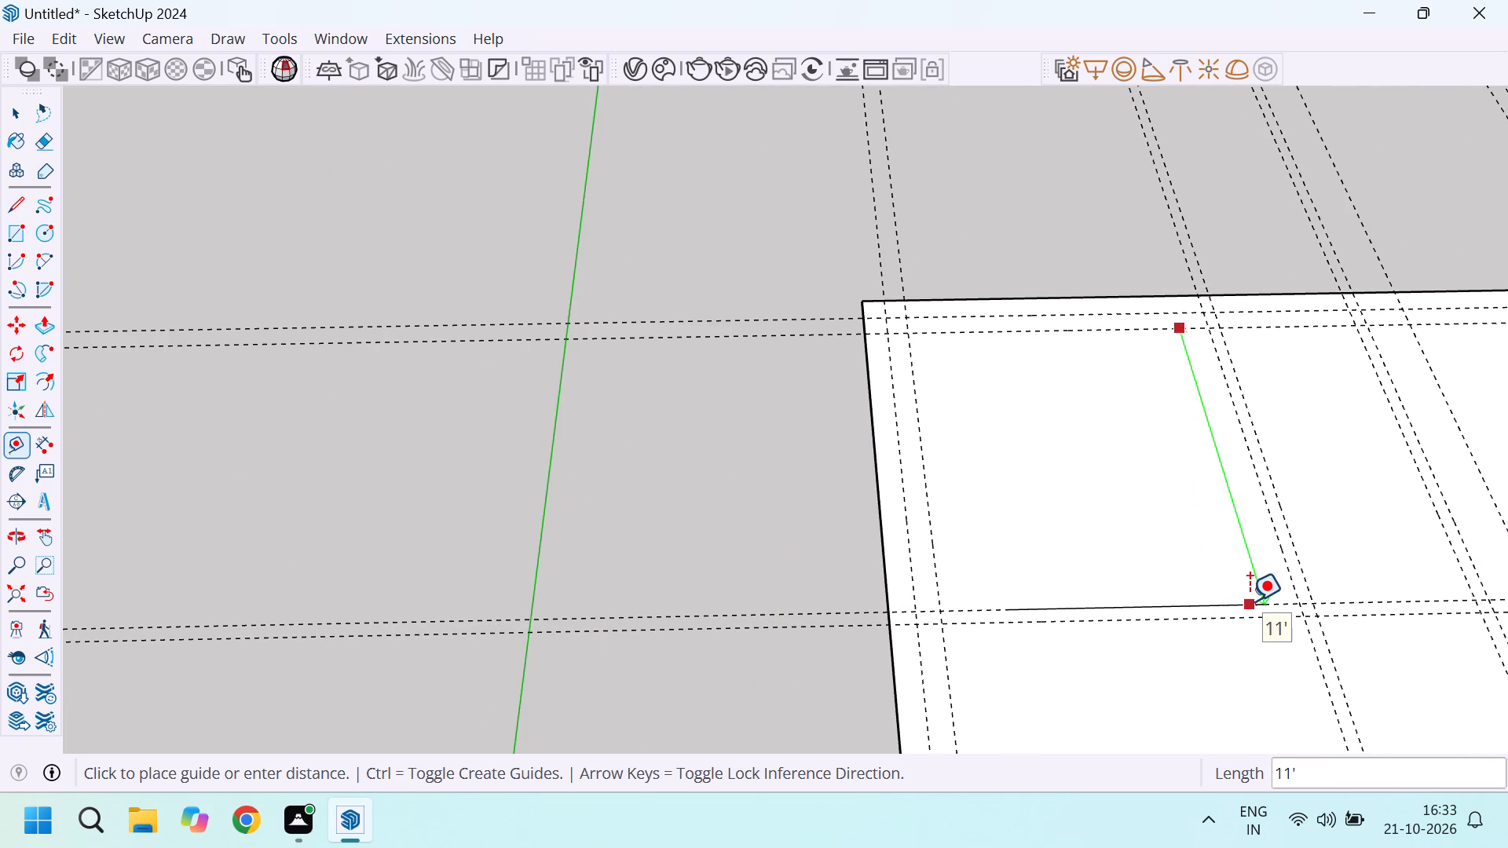
scroll(1254, 589, "up", 5)
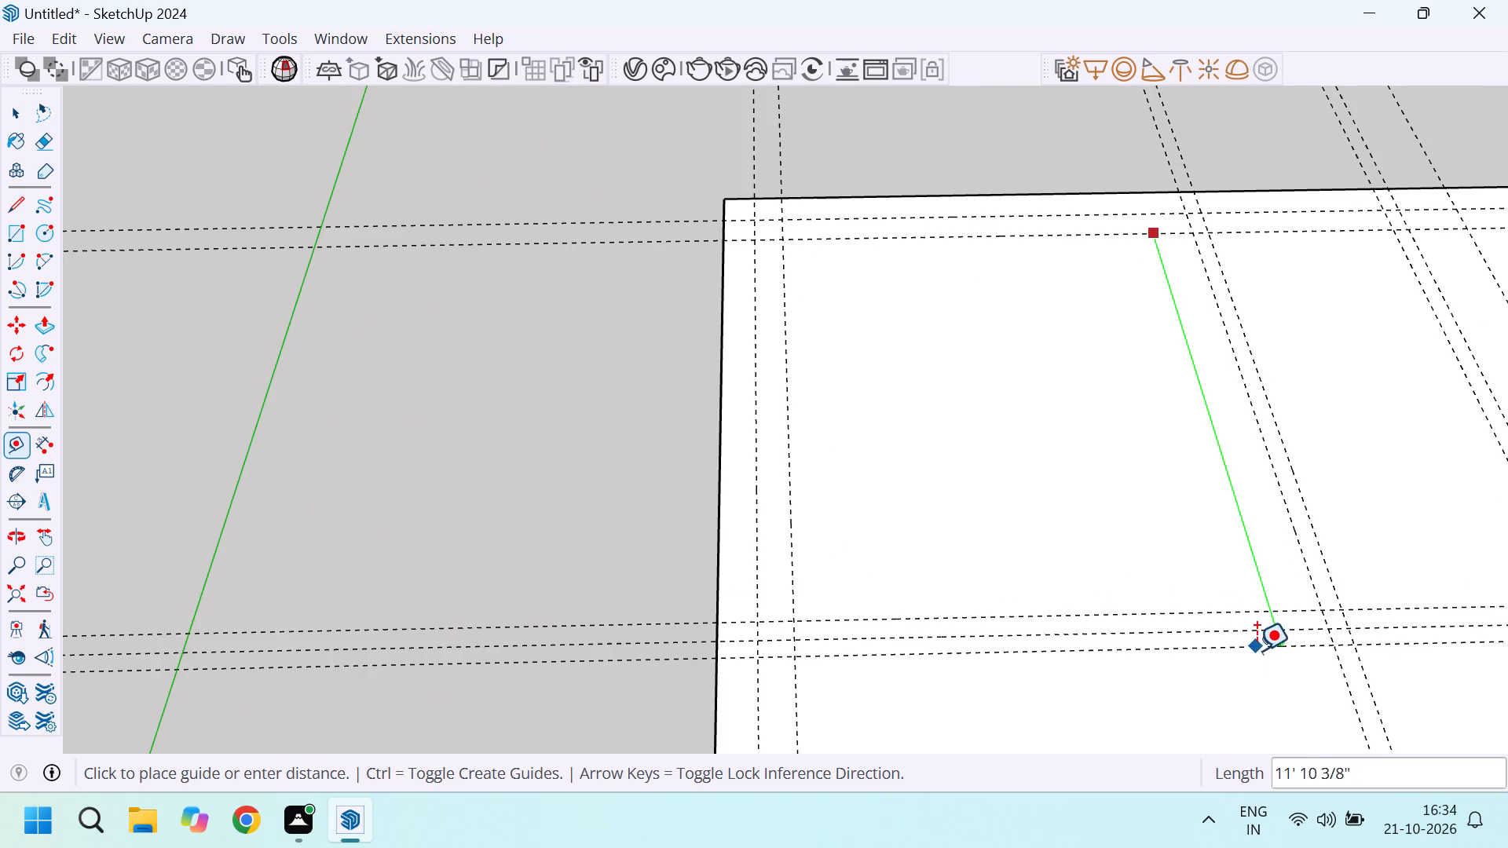
key("Escape")
Delete the two pairs of left-to-right interior wall guides between the rear wall guides and the single cross guide.
scroll(1067, 557, "down", 4)
scroll(1000, 429, "down", 2)
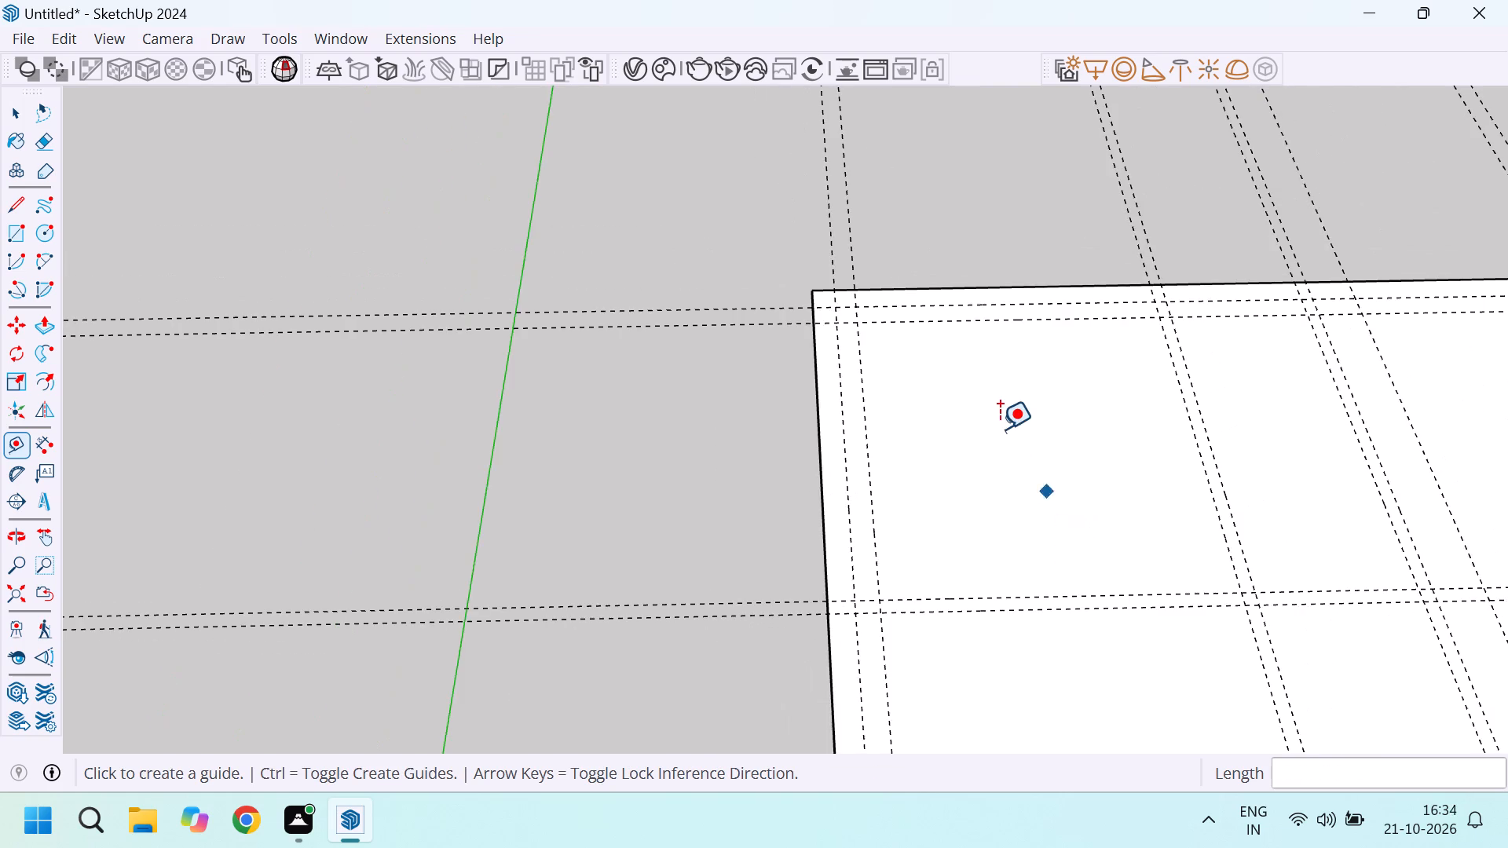
scroll(1000, 429, "down", 2)
scroll(1058, 517, "up", 3)
scroll(1021, 510, "down", 6)
key("Escape")
key("Escape")
key("Escape")
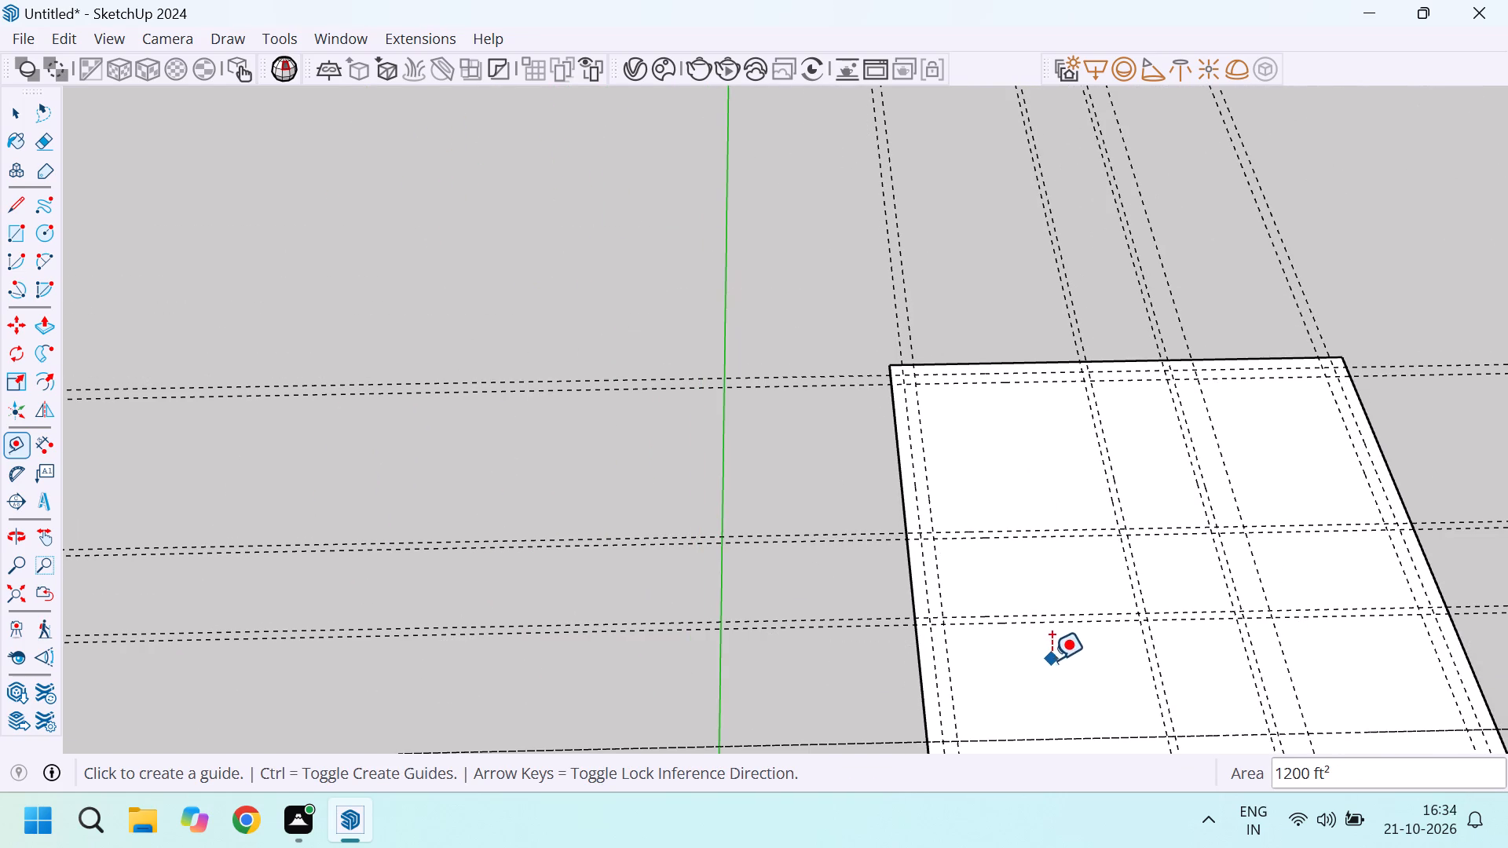
key("space")
left_click_drag(1049, 654, 1011, 506)
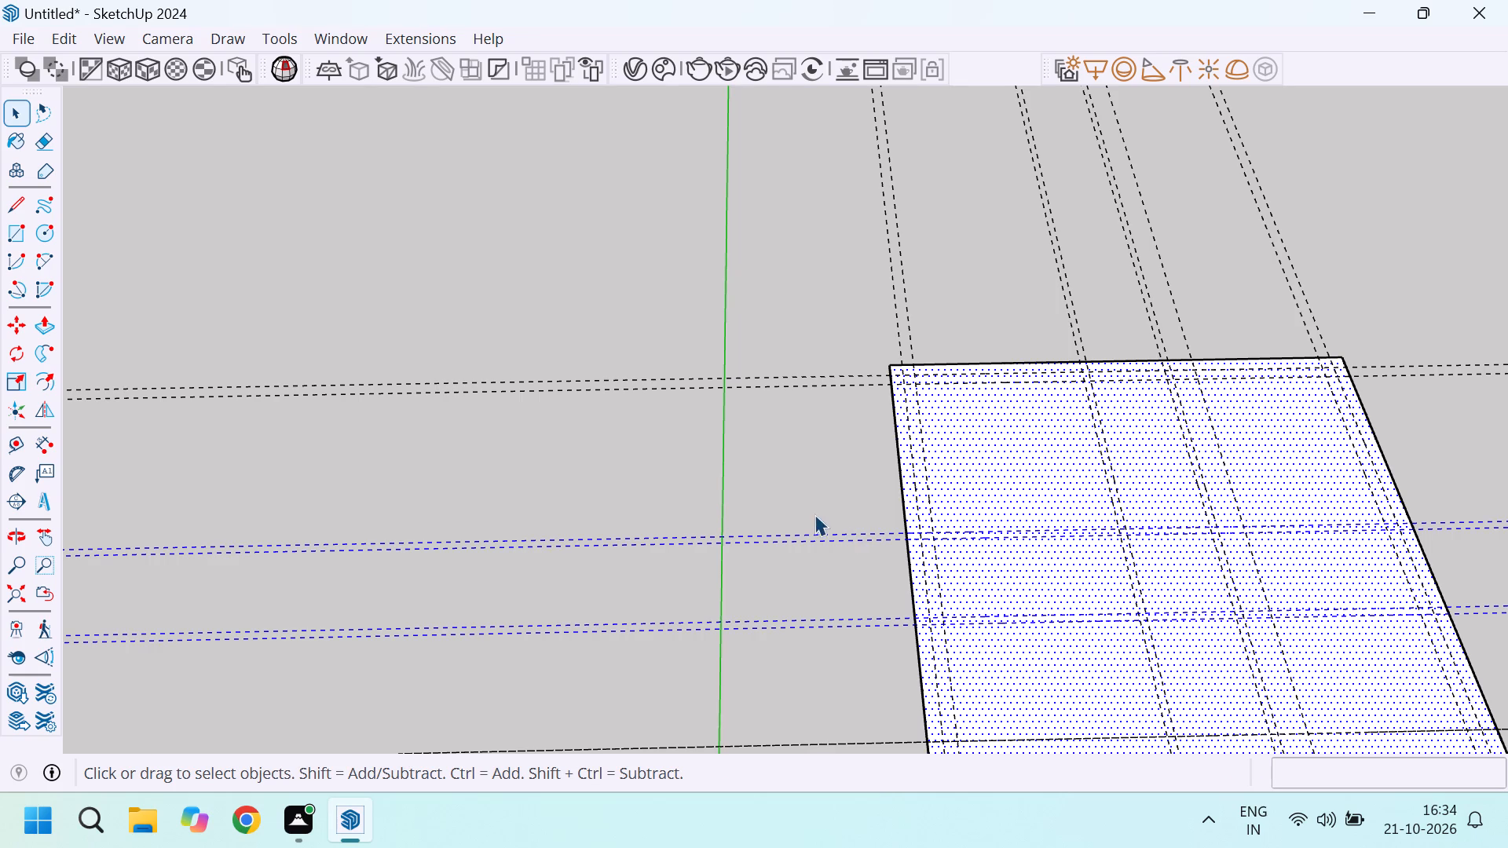
left_click(814, 514)
left_click_drag(829, 679, 759, 468)
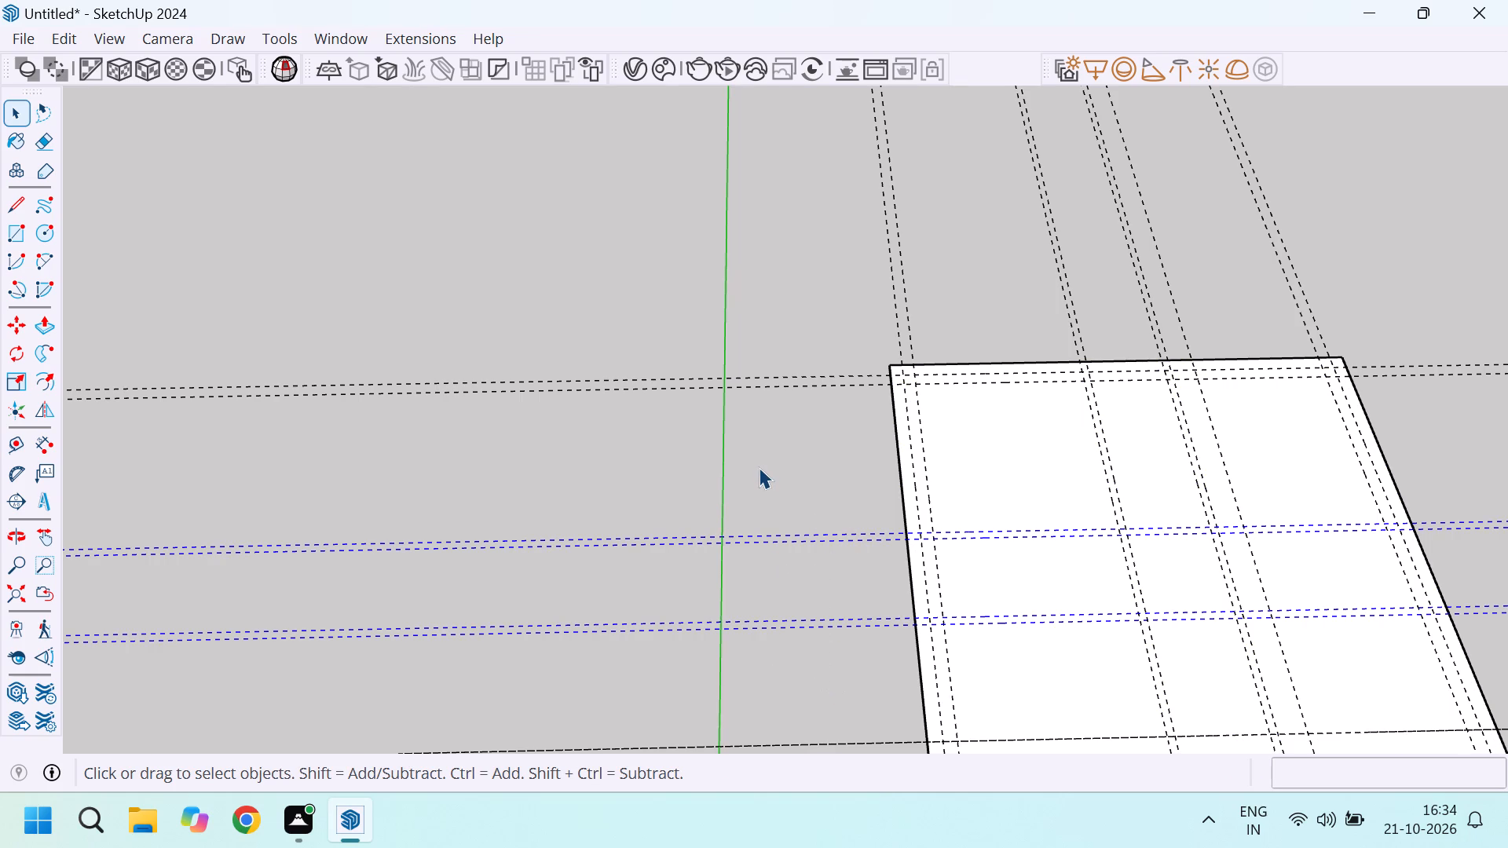
key("Delete")
Measure from the crossing of the single cross guide and single front-to-back guide to the base's front edge and the right wall's outer guide.
scroll(786, 460, "down", 5)
scroll(820, 652, "down", 2)
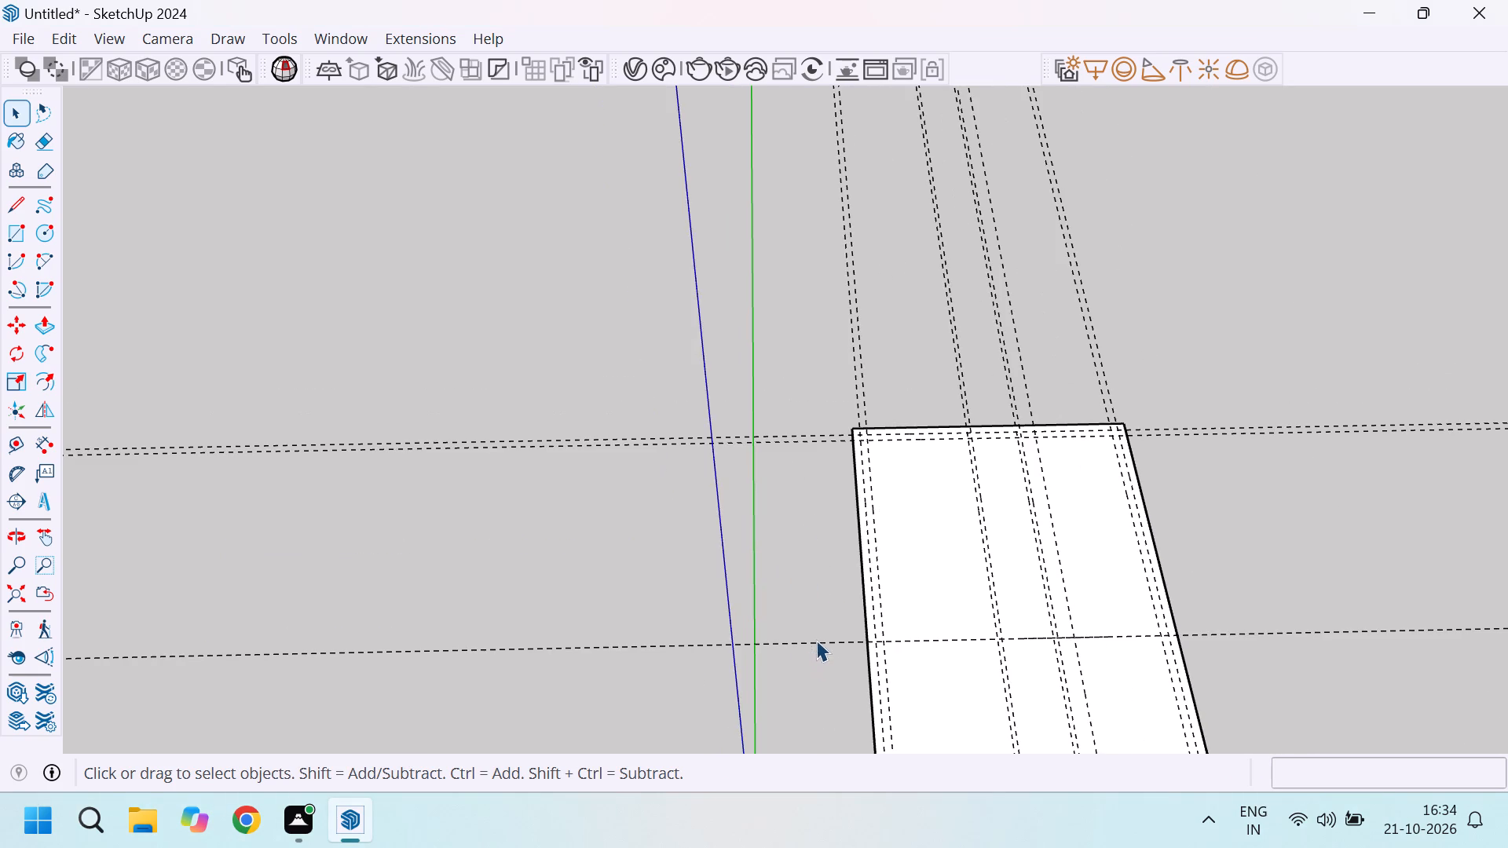
scroll(822, 623, "down", 6)
scroll(832, 666, "up", 2)
scroll(1023, 652, "up", 4)
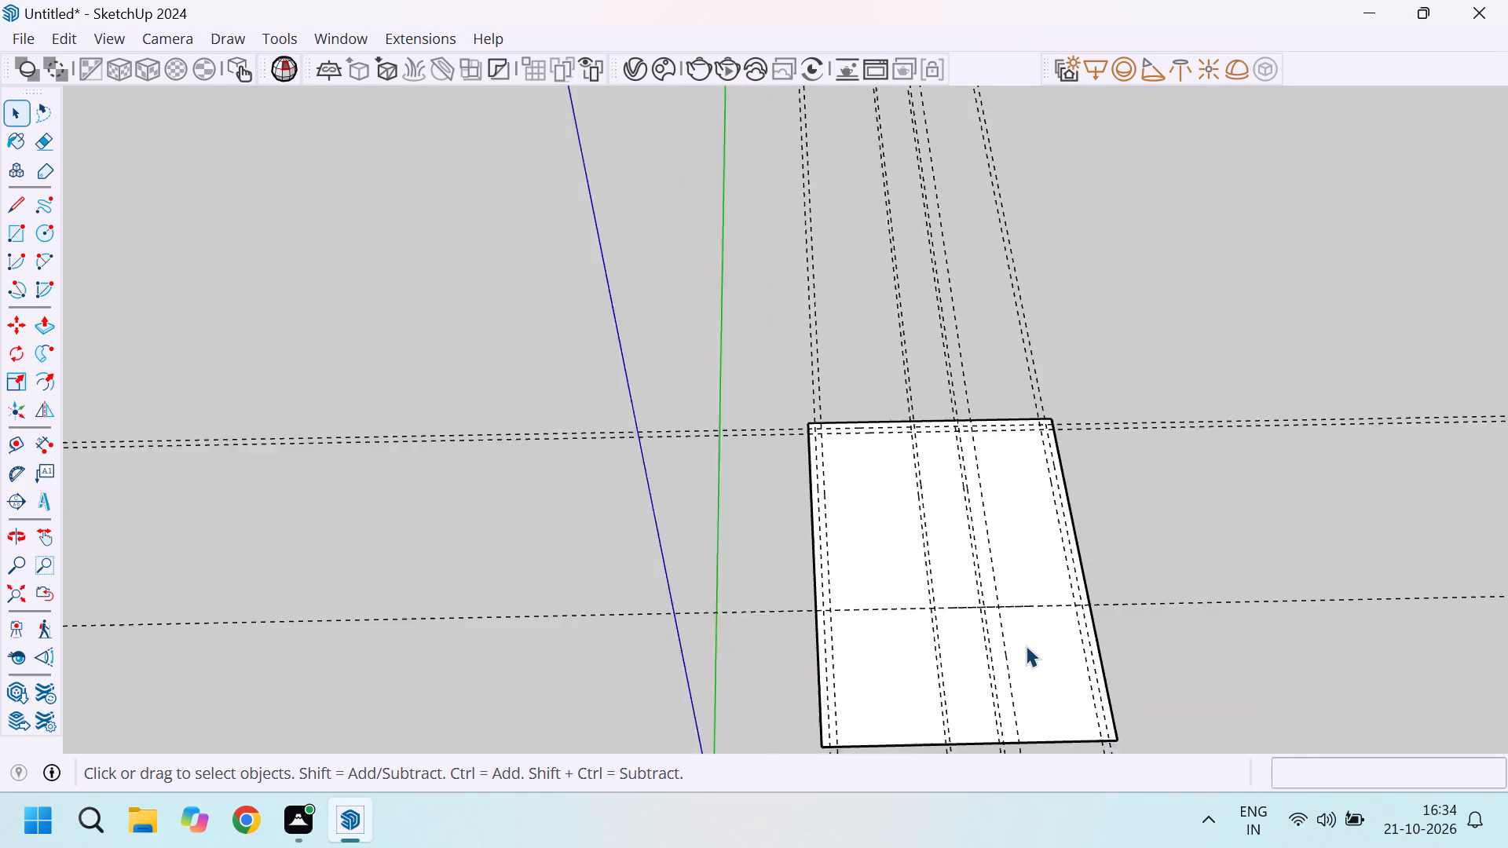
key("t")
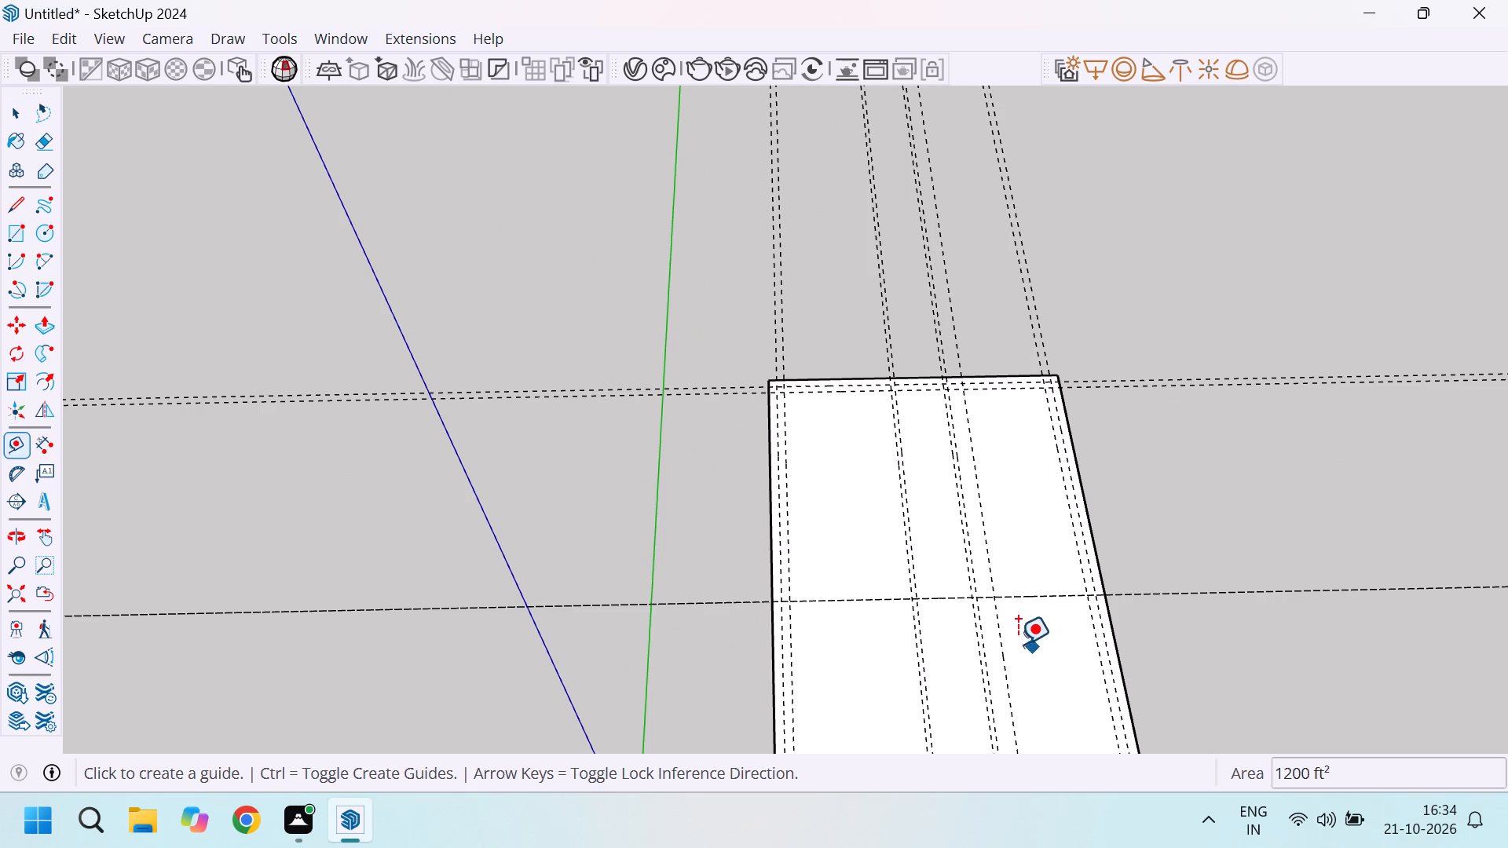
scroll(1016, 643, "up", 5)
left_click(982, 572)
scroll(992, 552, "down", 7)
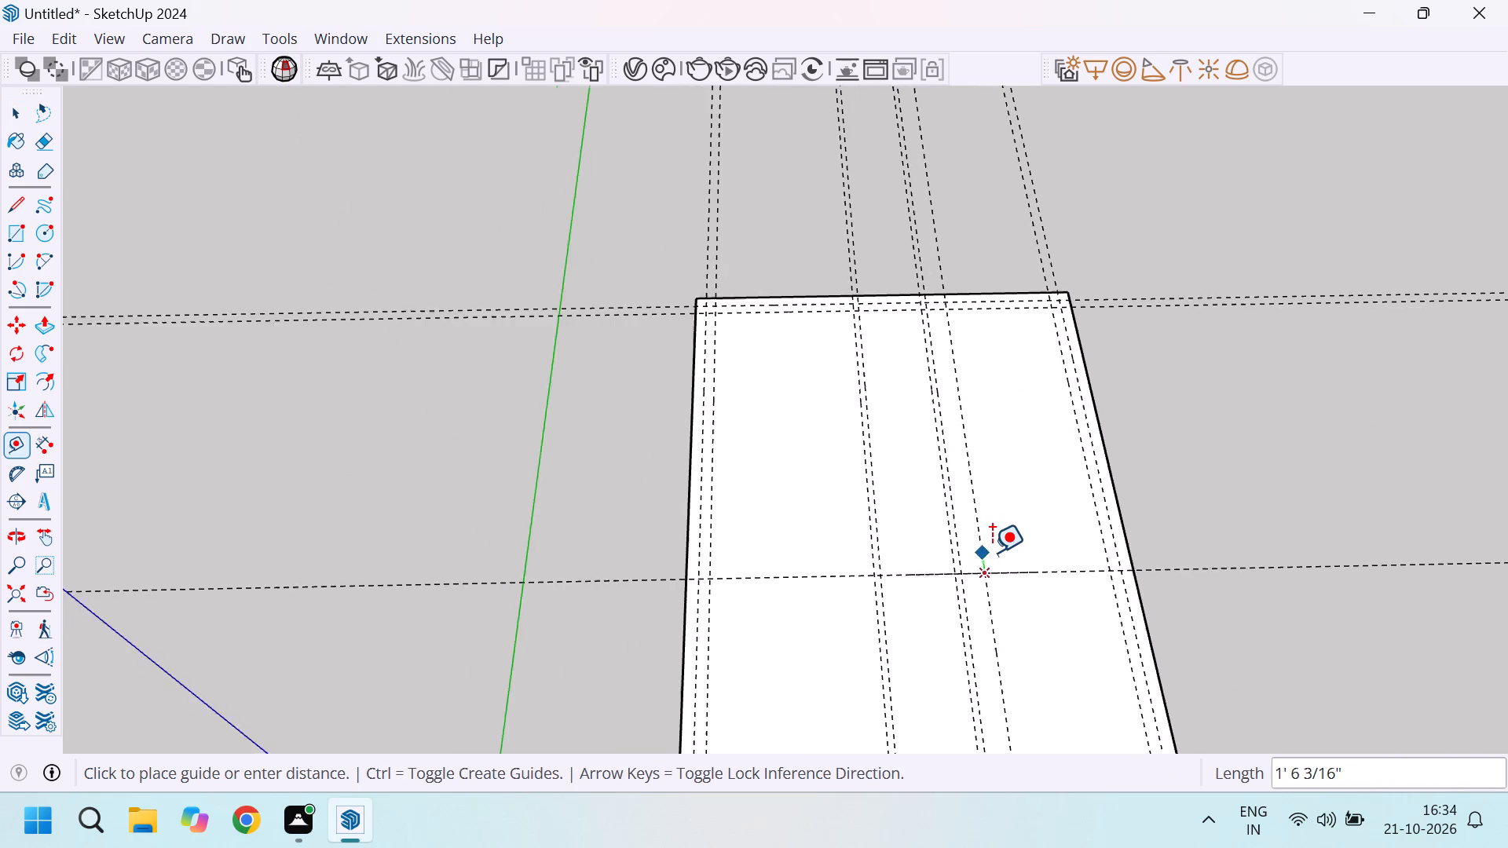
scroll(992, 561, "down", 1)
scroll(1003, 673, "up", 4)
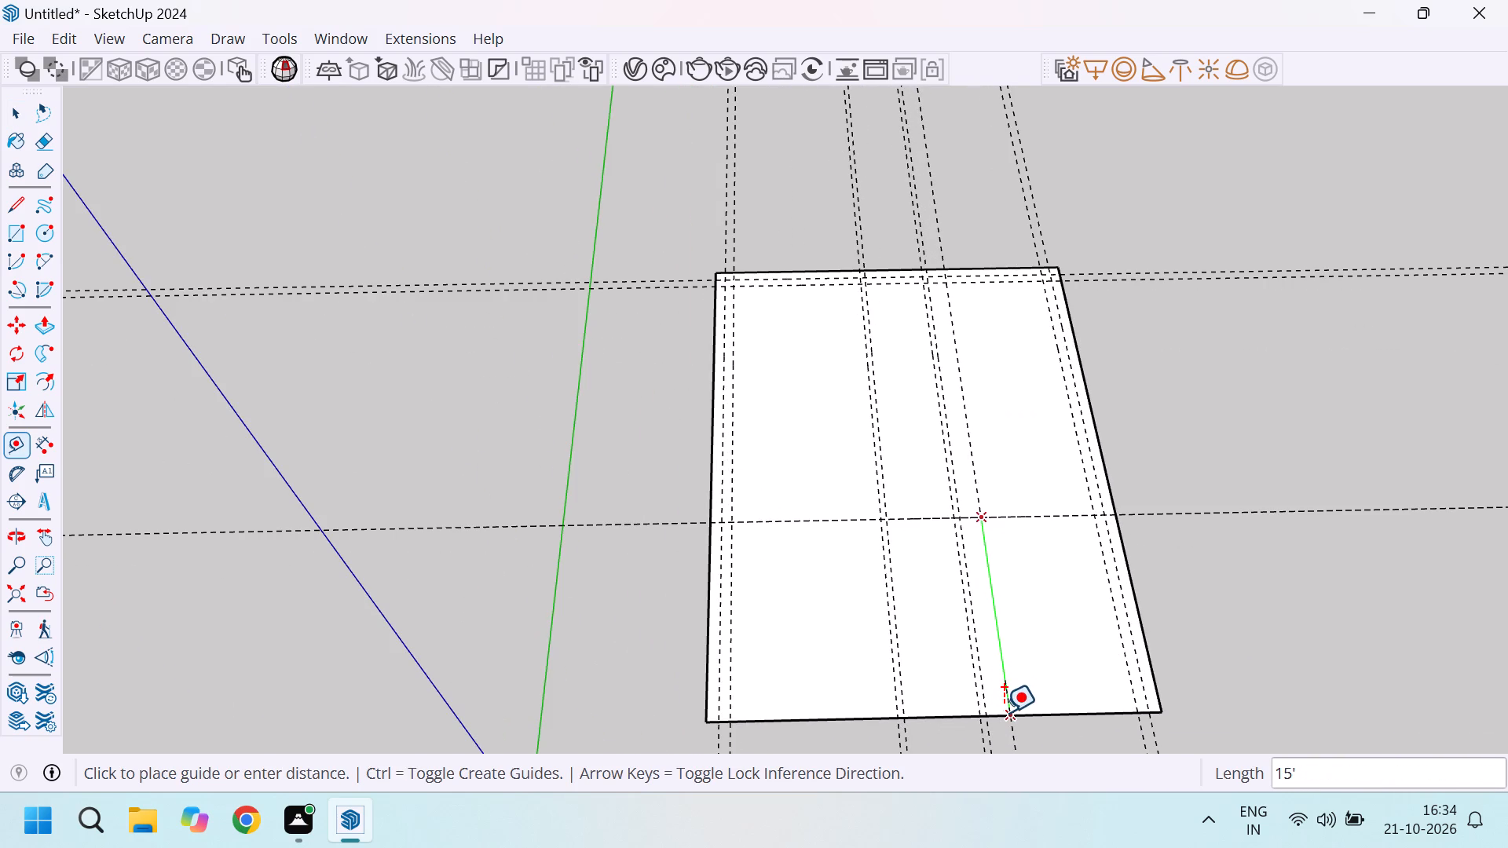
scroll(1101, 510, "up", 9)
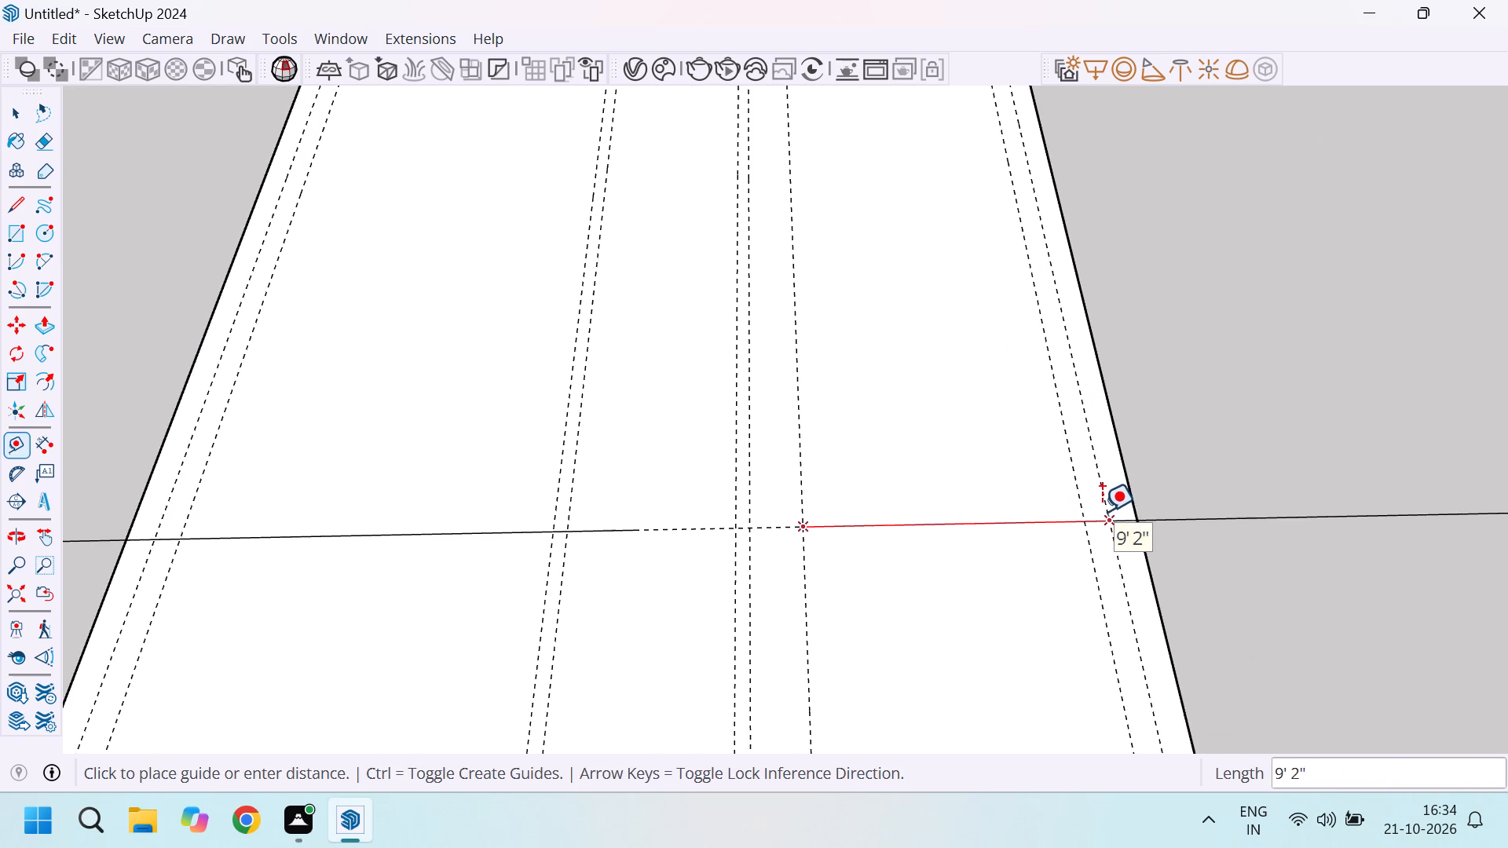
key("Escape")
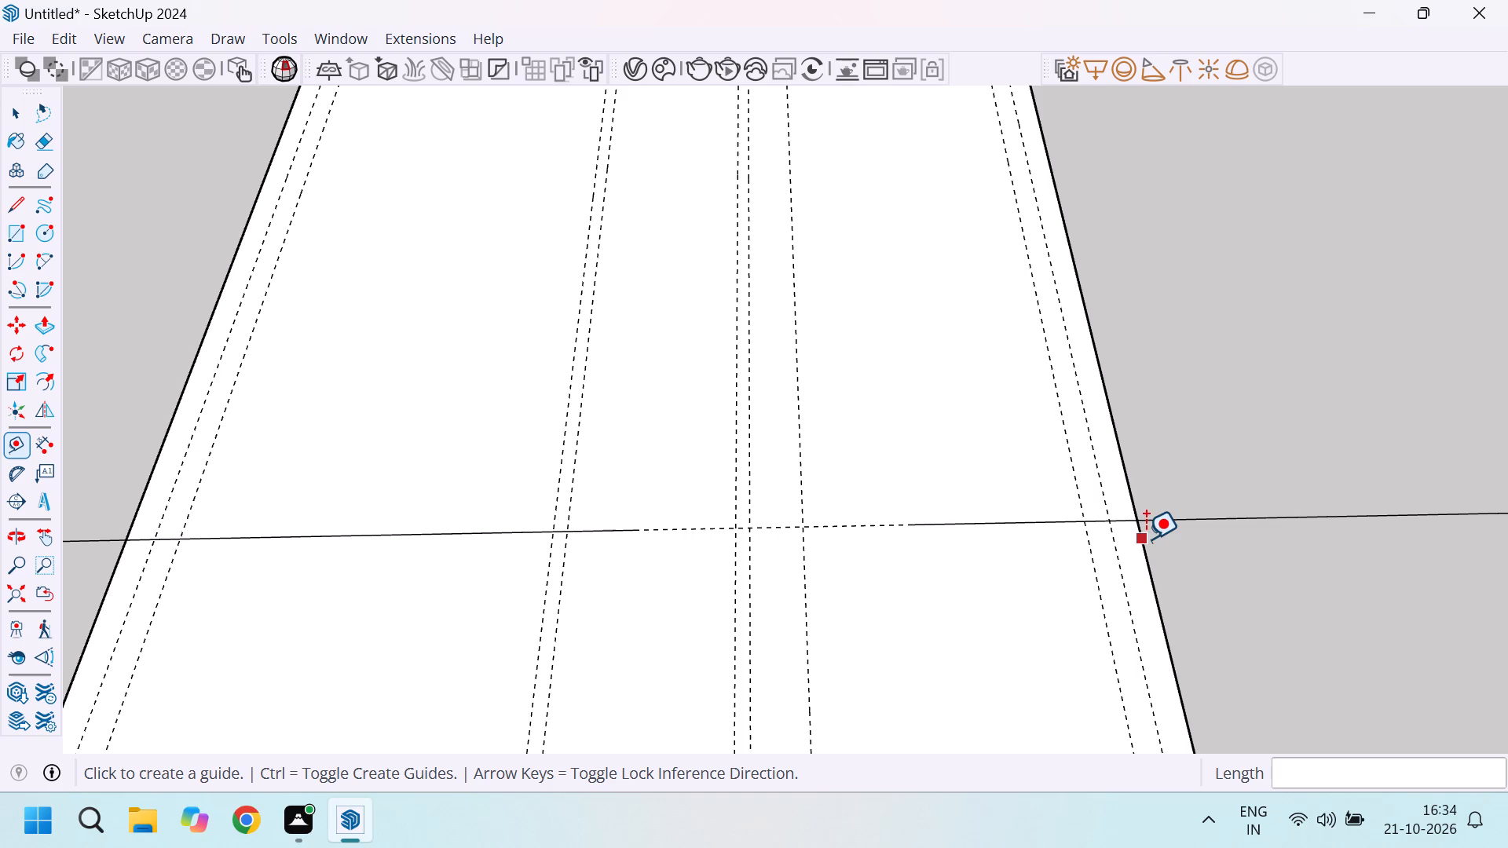
scroll(1228, 503, "down", 7)
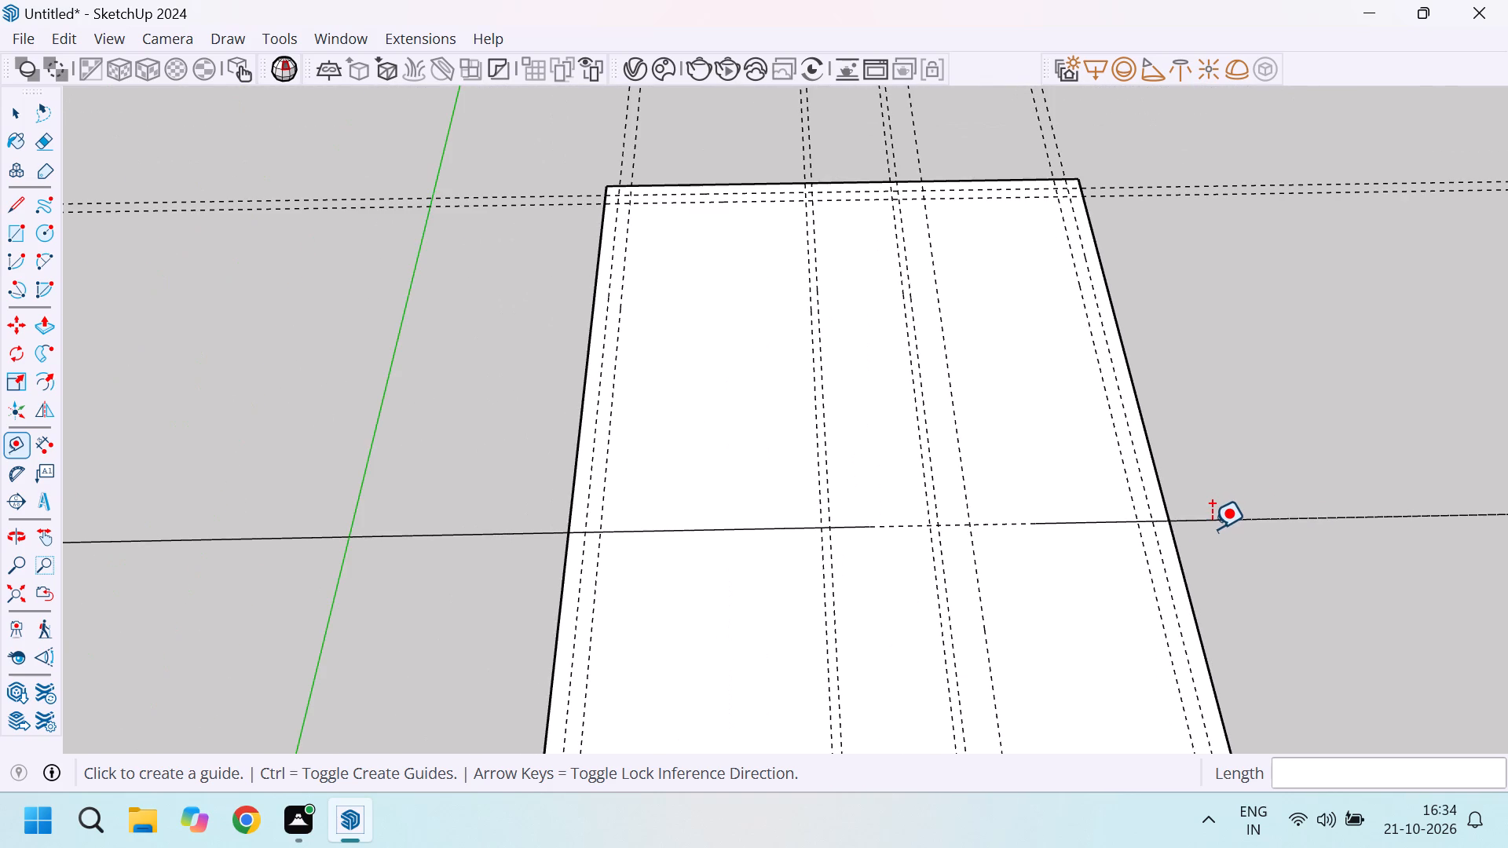
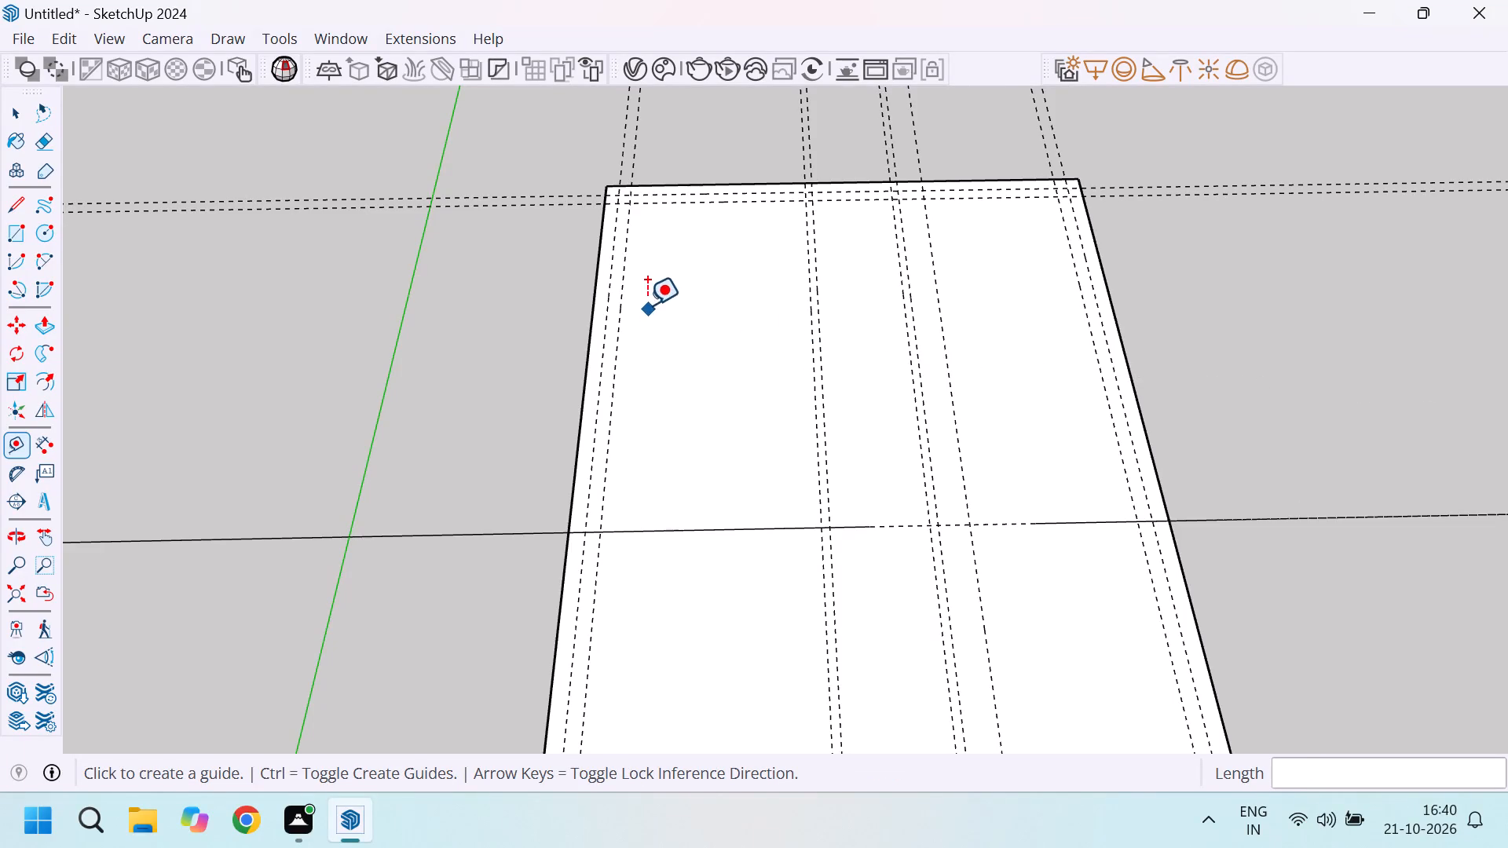
Measure from the base's left edge to the outer guide, then leftward room widths from the left wall's inner guide and the second interior guide pair.
scroll(621, 188, "up", 9)
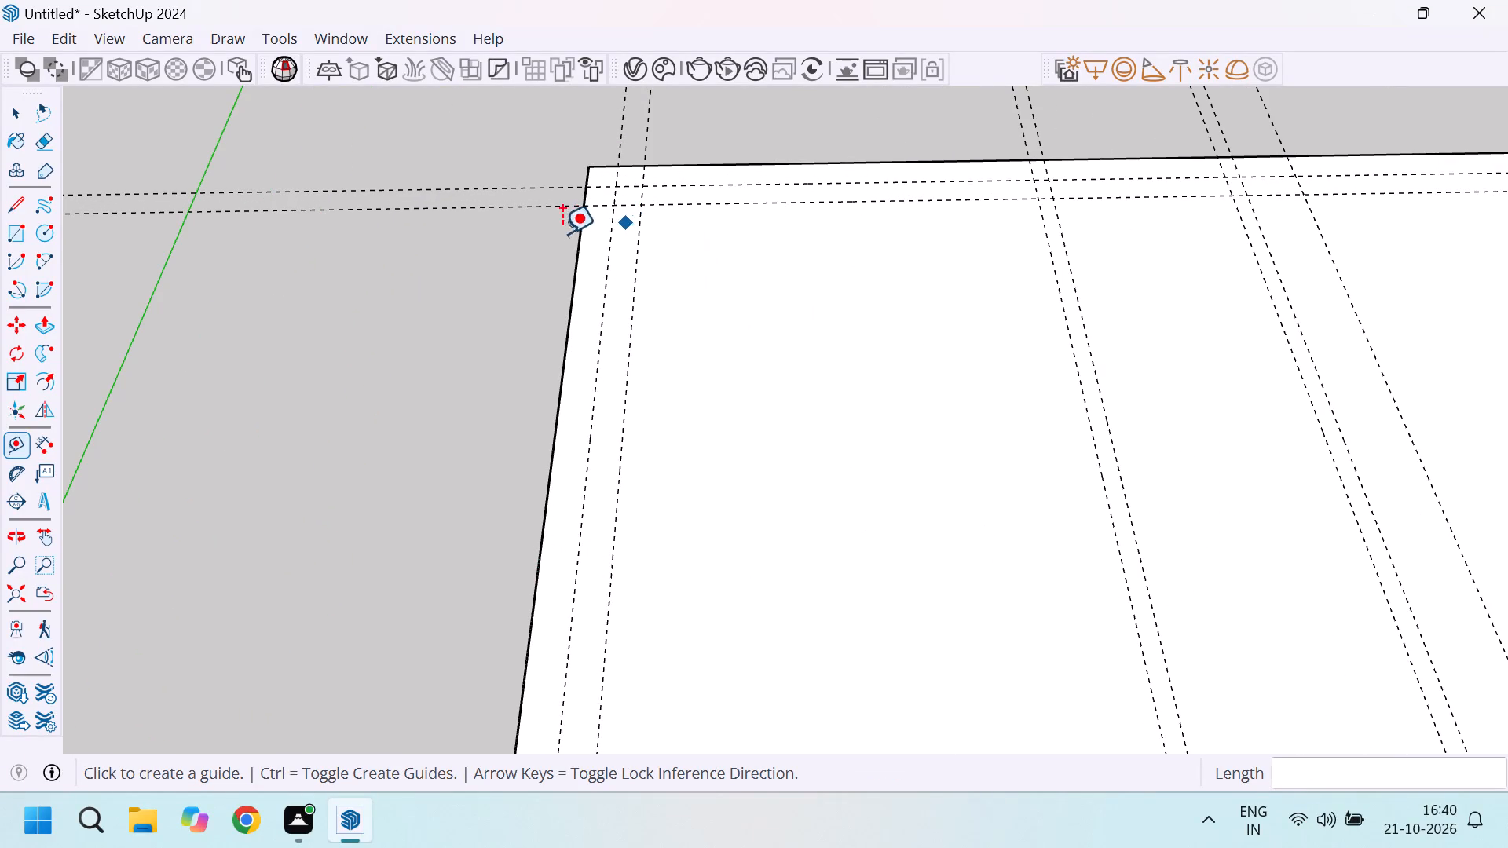
scroll(552, 238, "up", 5)
left_click(591, 247)
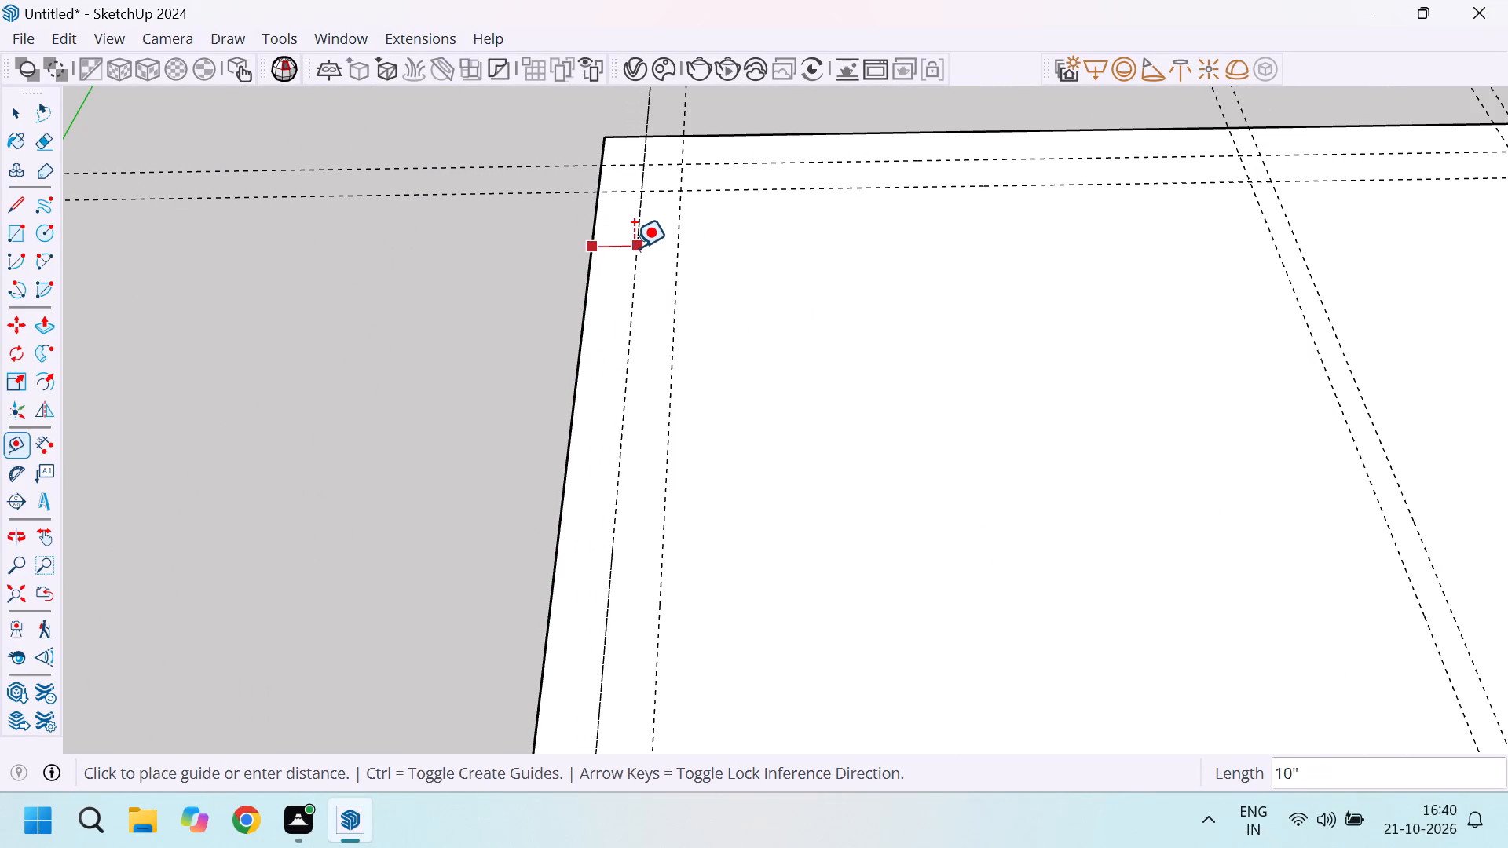
key("Escape")
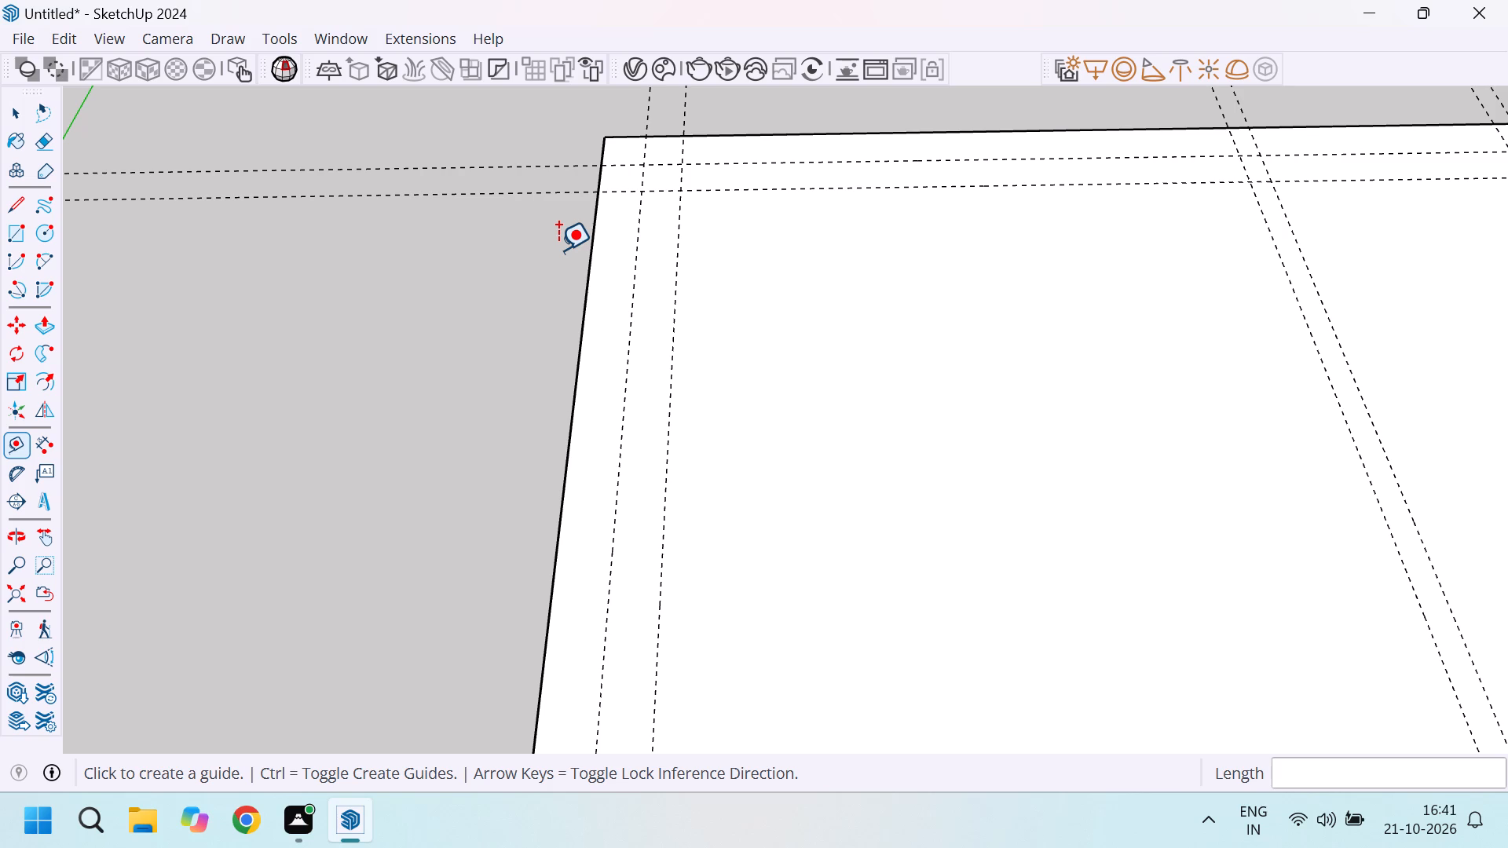
scroll(535, 256, "down", 1)
left_click(664, 287)
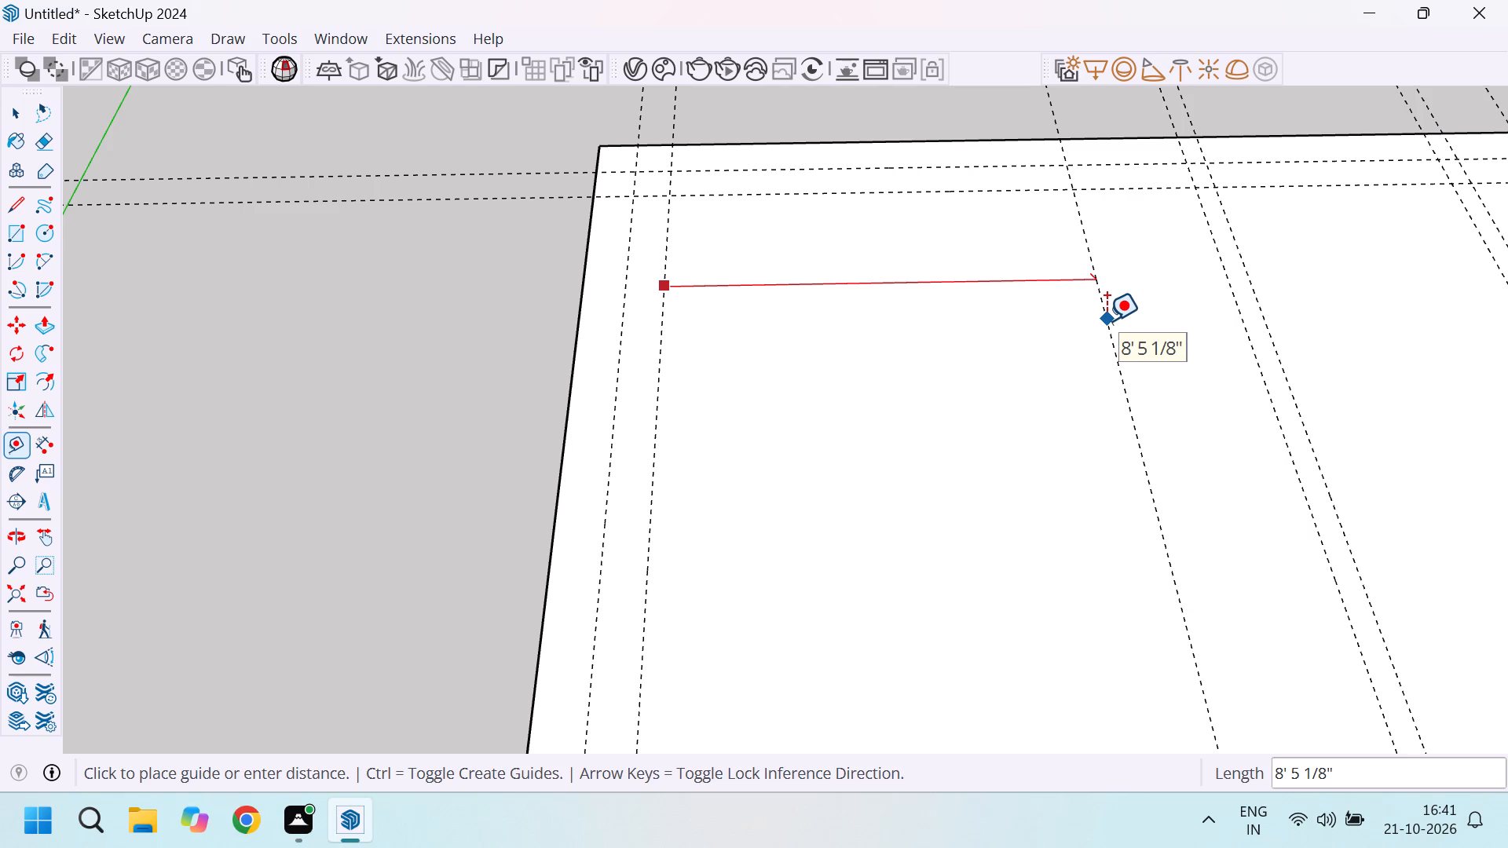
key("Escape")
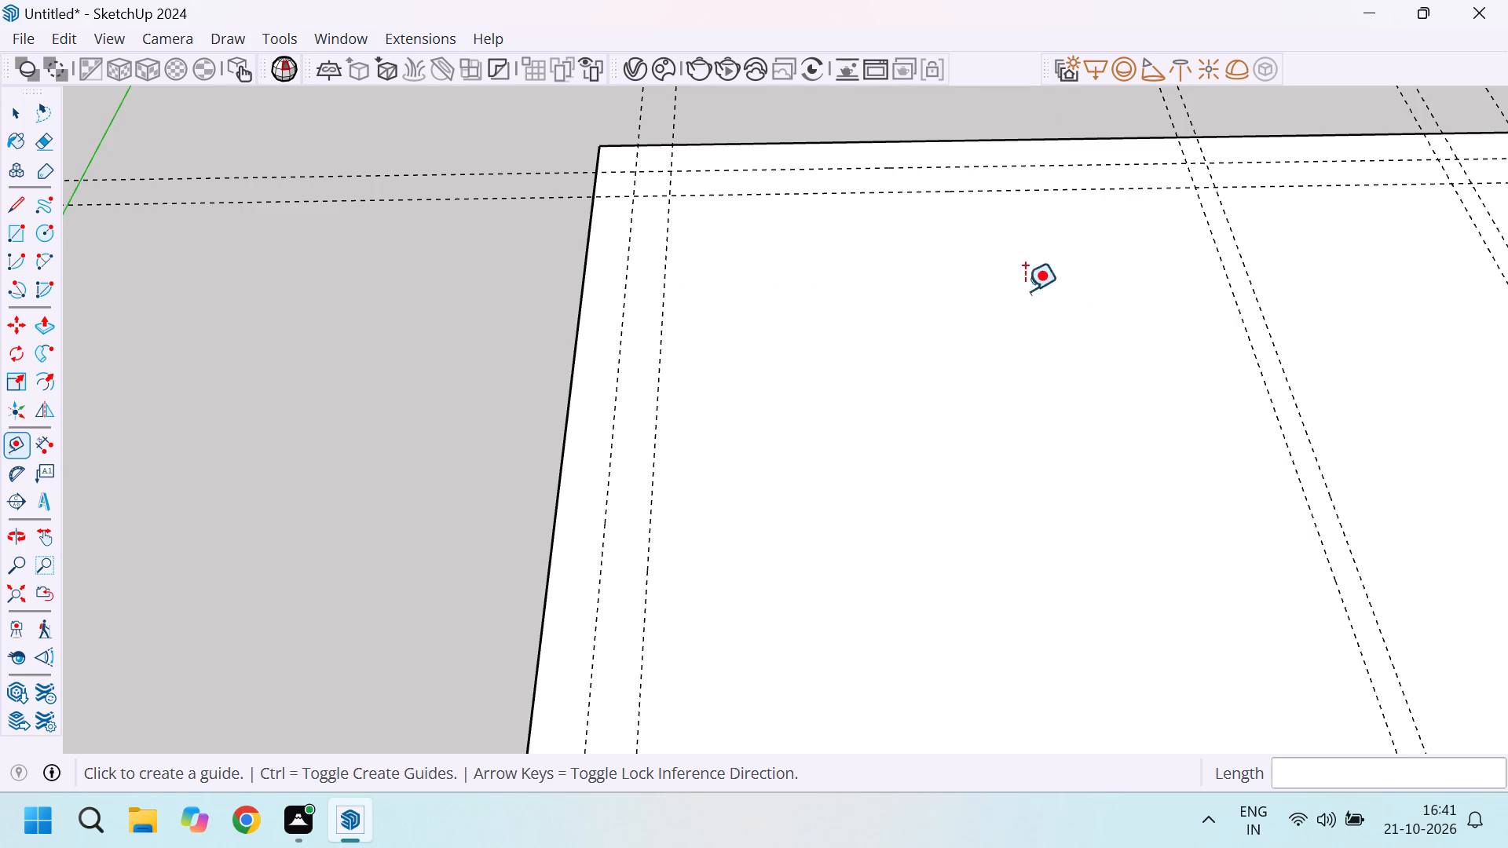
scroll(708, 297, "down", 11)
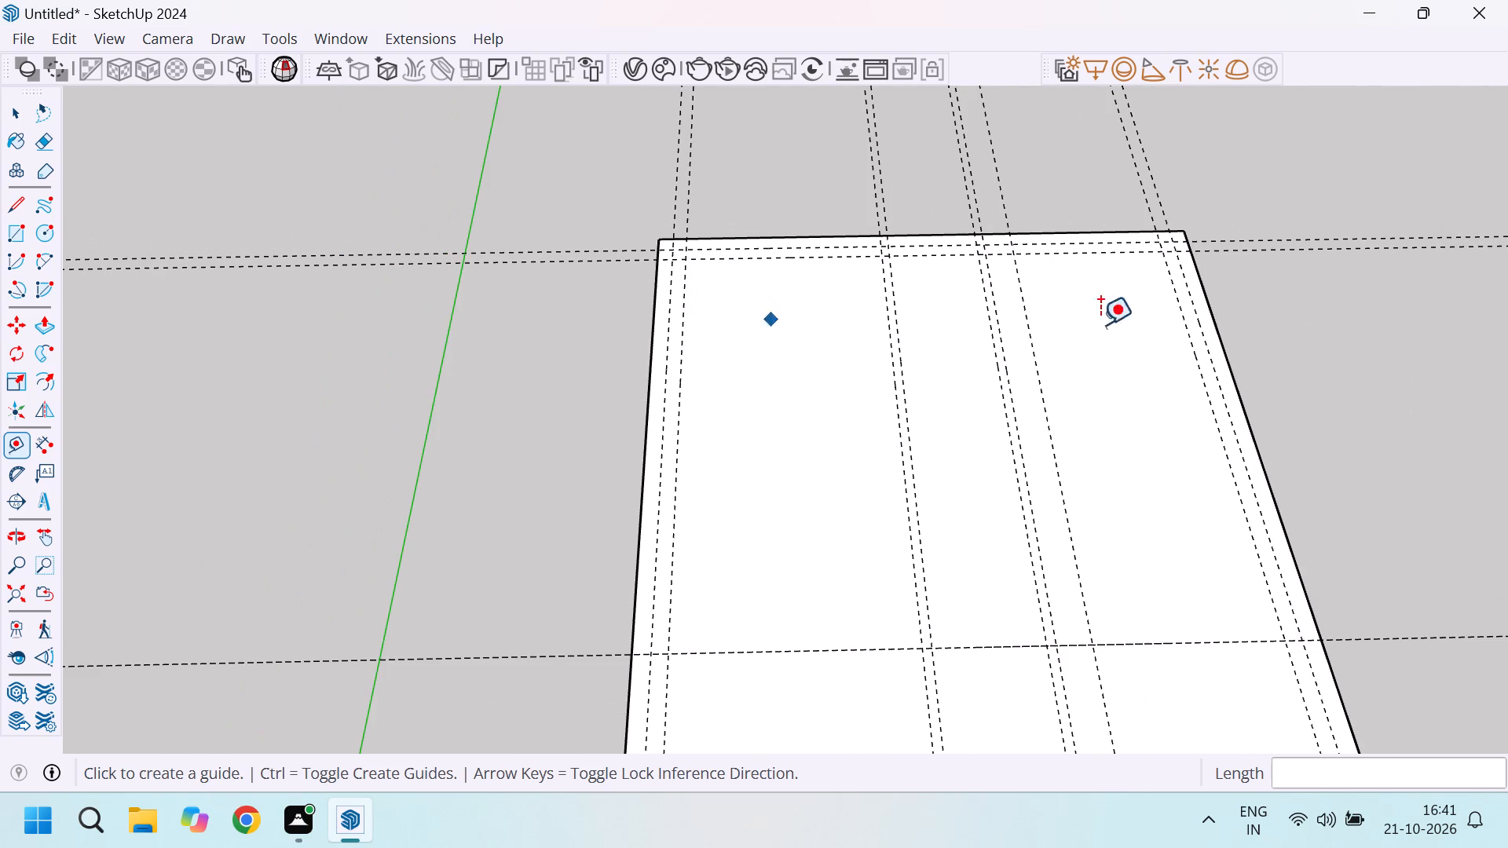
scroll(1078, 329, "up", 3)
scroll(968, 311, "up", 3)
scroll(968, 288, "down", 2)
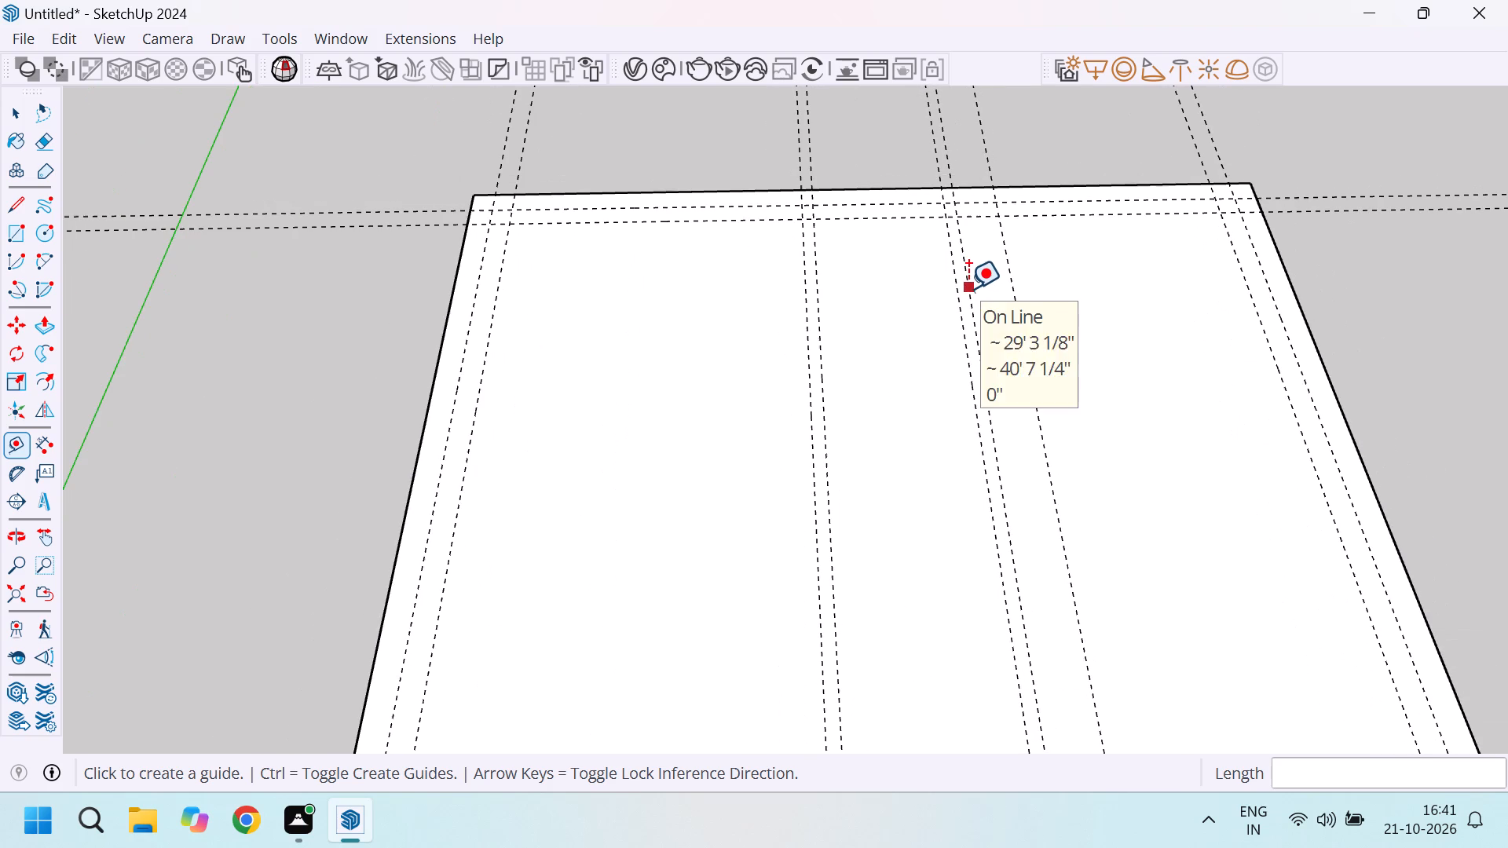
left_click(968, 288)
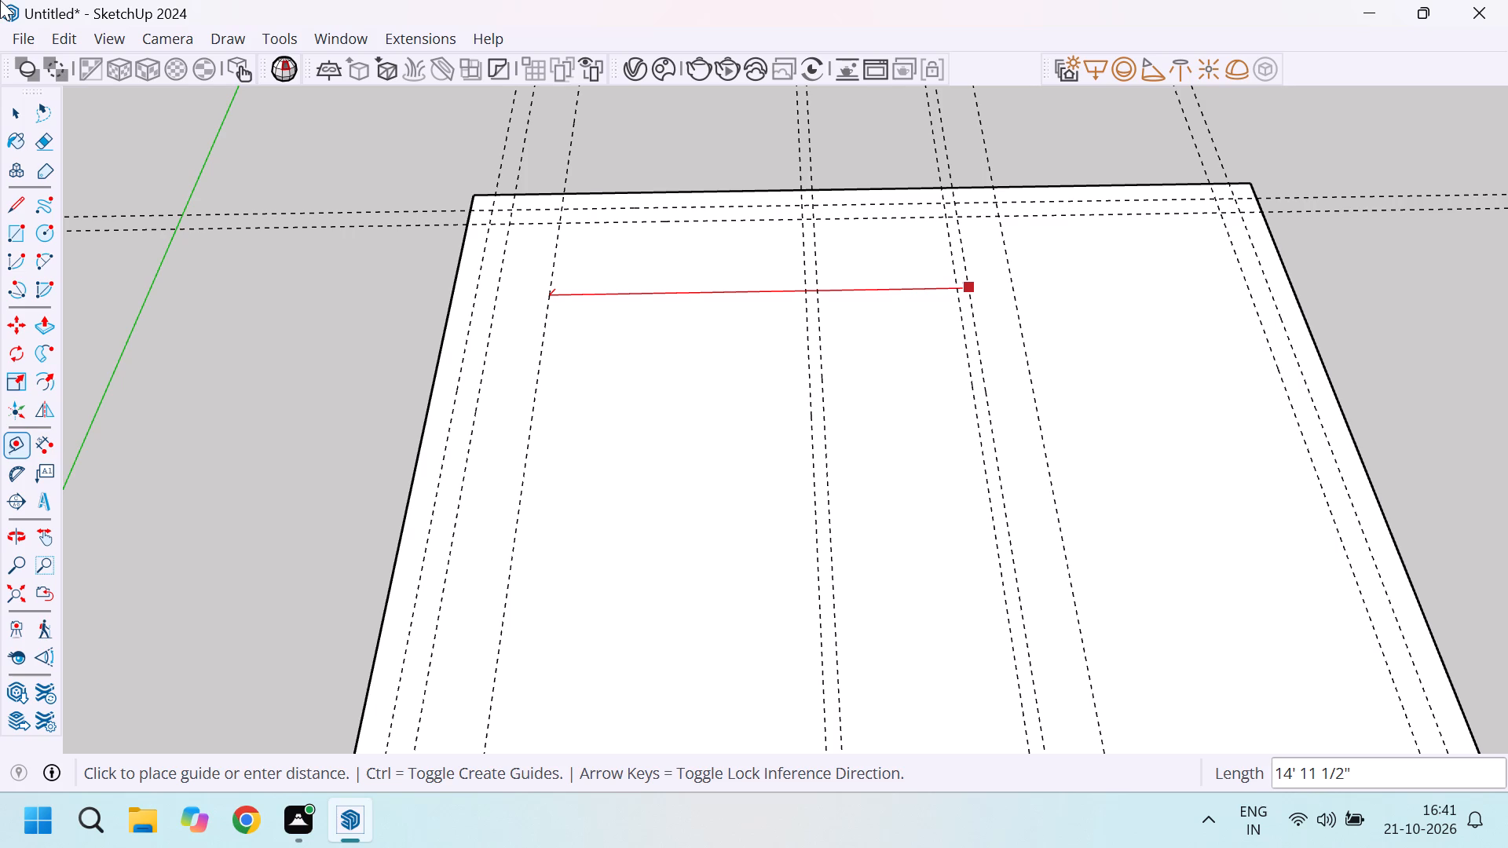
key("Escape")
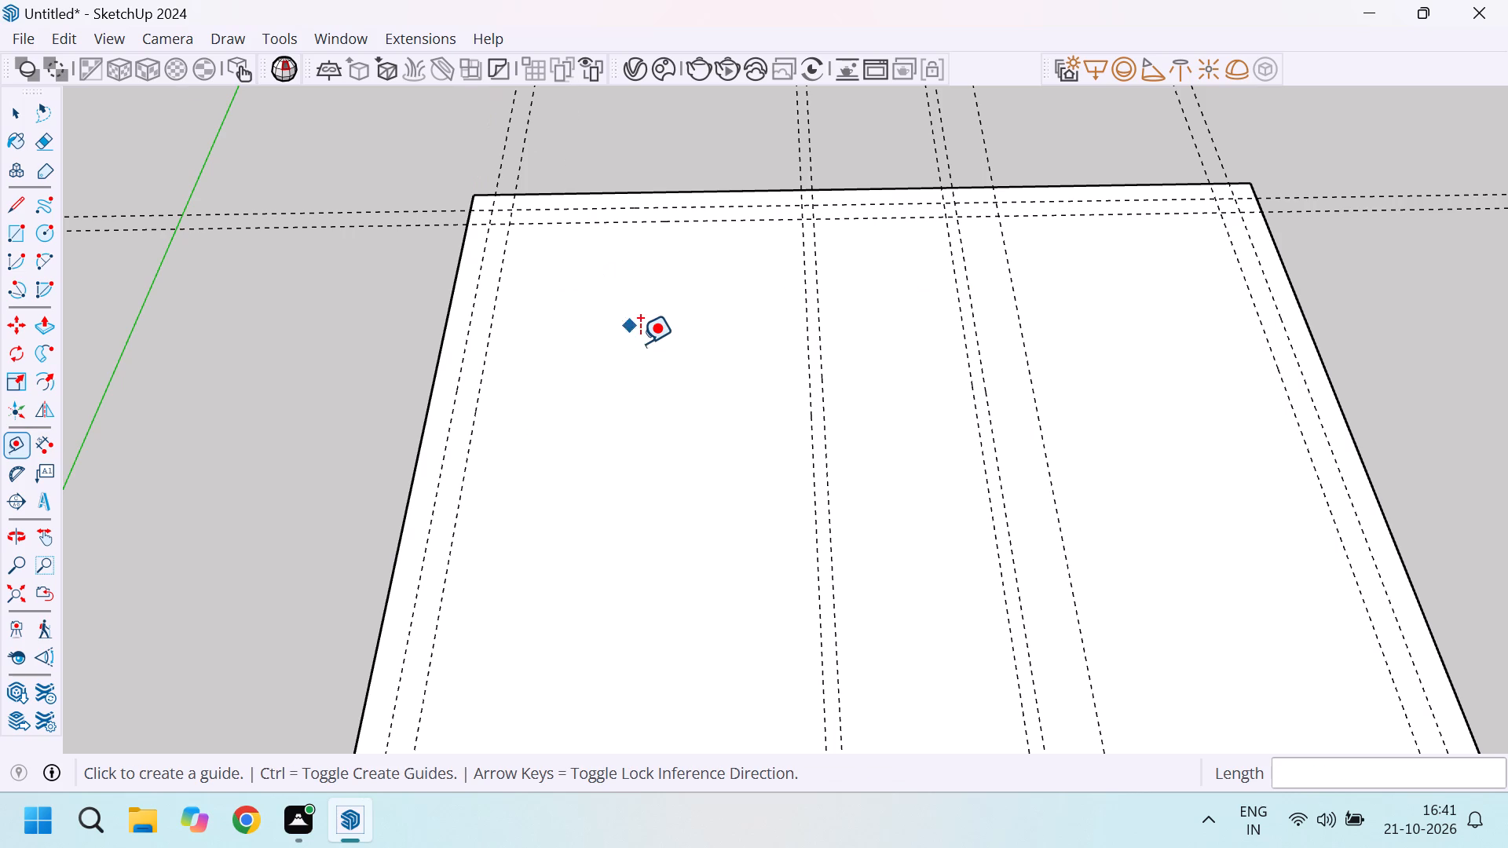
Push/Pull the ground-floor base face downward 6" to give the slab its thickness.
scroll(506, 254, "up", 1)
scroll(511, 316, "down", 2)
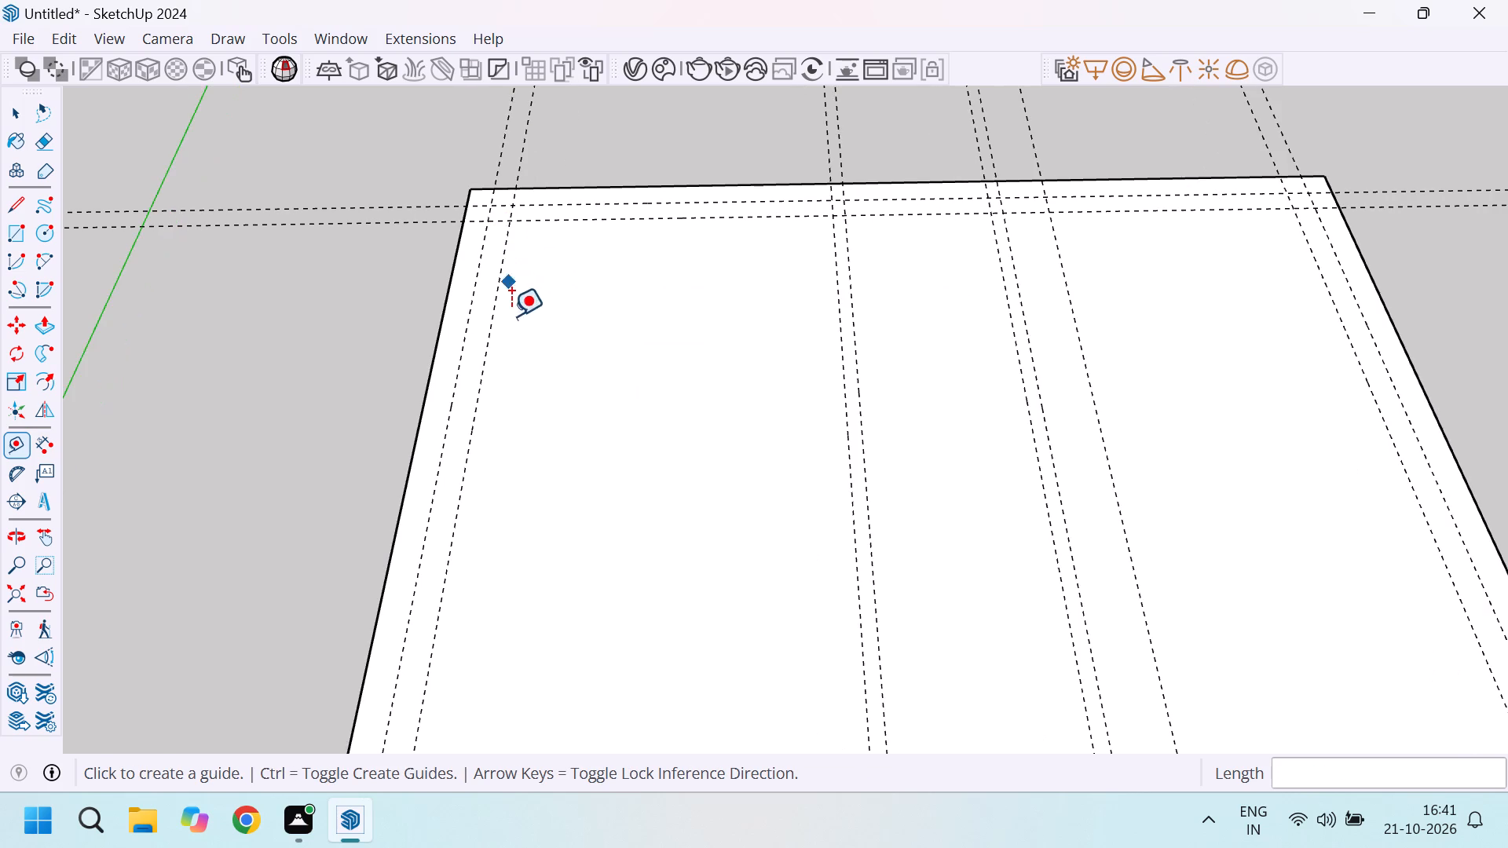
scroll(511, 316, "down", 1)
scroll(490, 250, "up", 14)
scroll(532, 339, "down", 11)
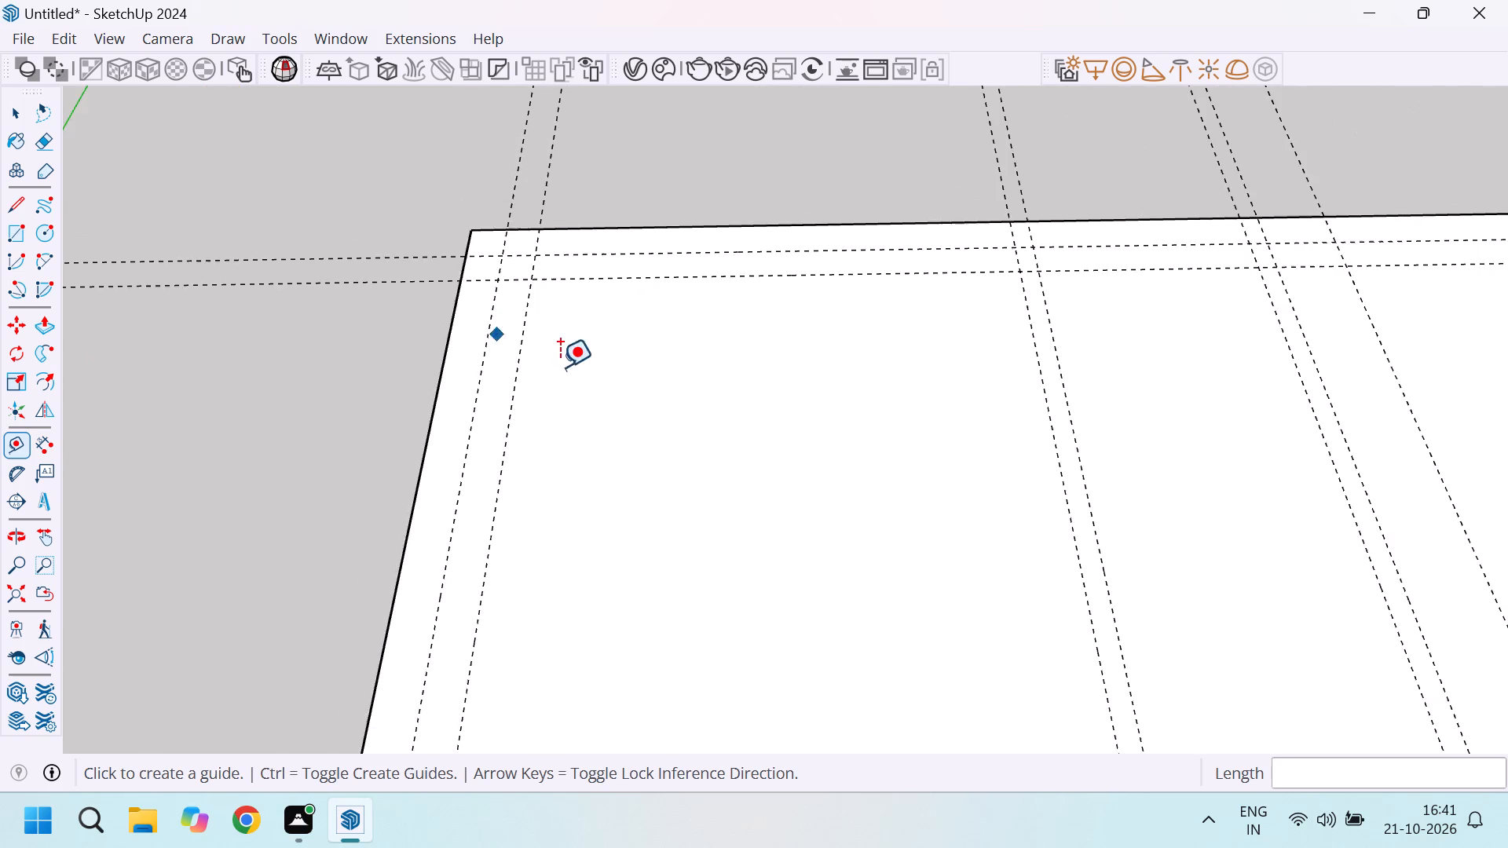
scroll(560, 367, "down", 20)
scroll(560, 367, "down", 1)
middle_click_drag(566, 557, 580, 410)
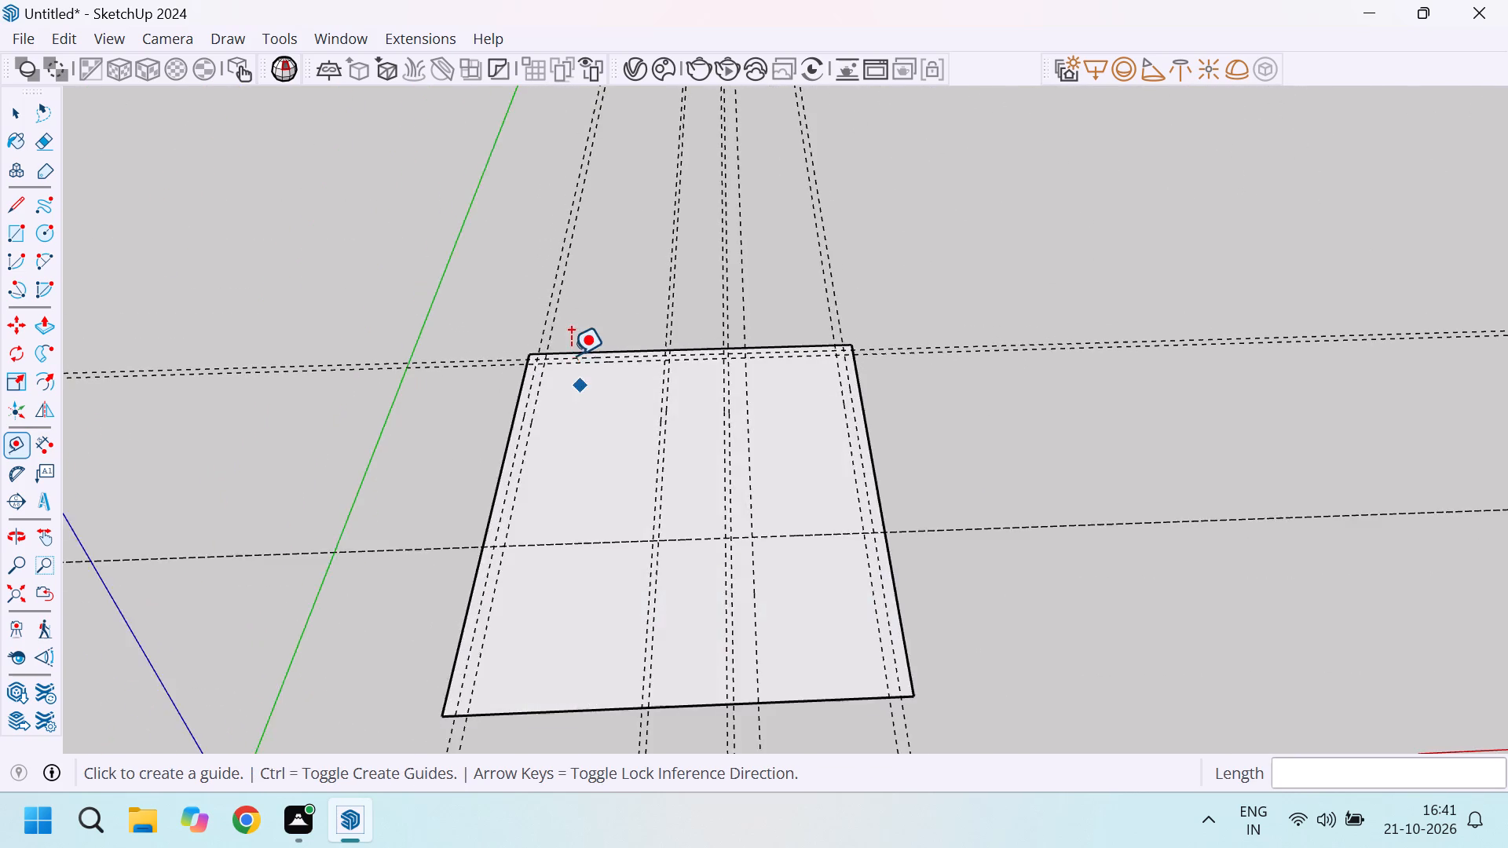
scroll(571, 355, "down", 6)
scroll(626, 526, "up", 6)
middle_click_drag(702, 583, 682, 489)
scroll(700, 506, "up", 8)
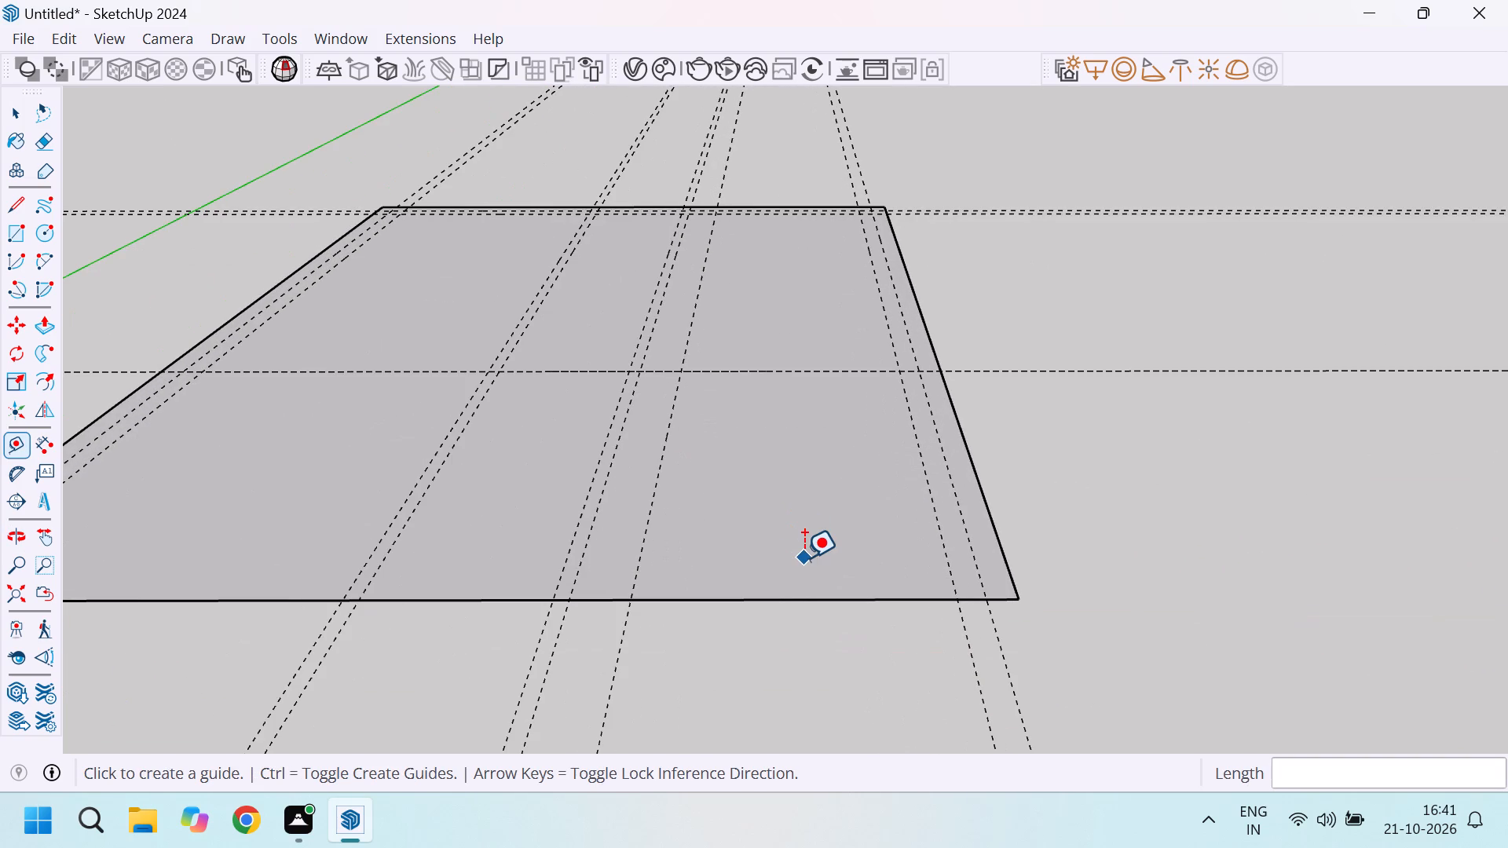
key("p")
left_click(811, 543)
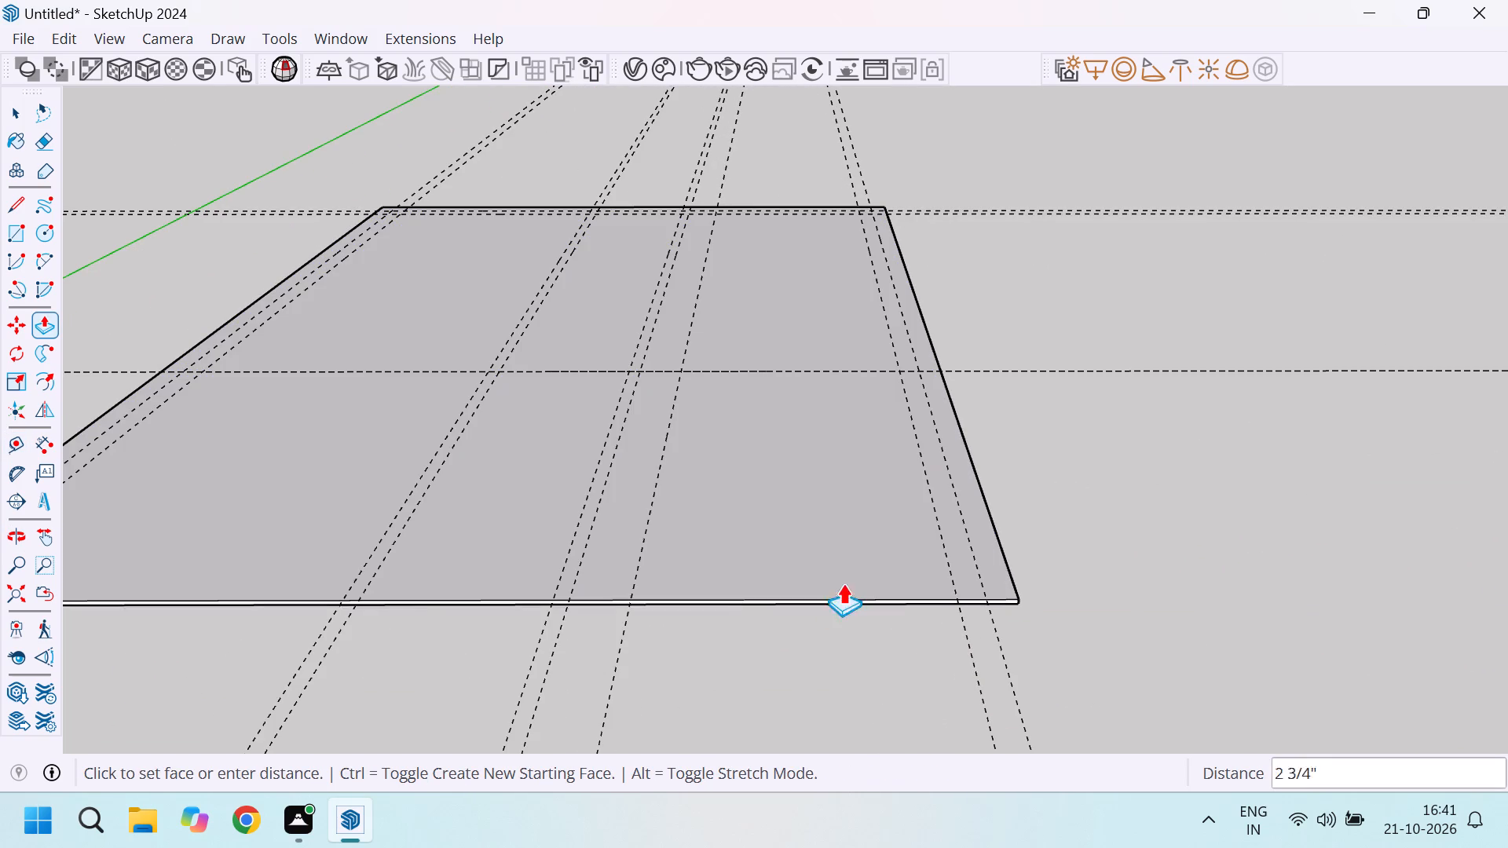
key("6")
key("Return")
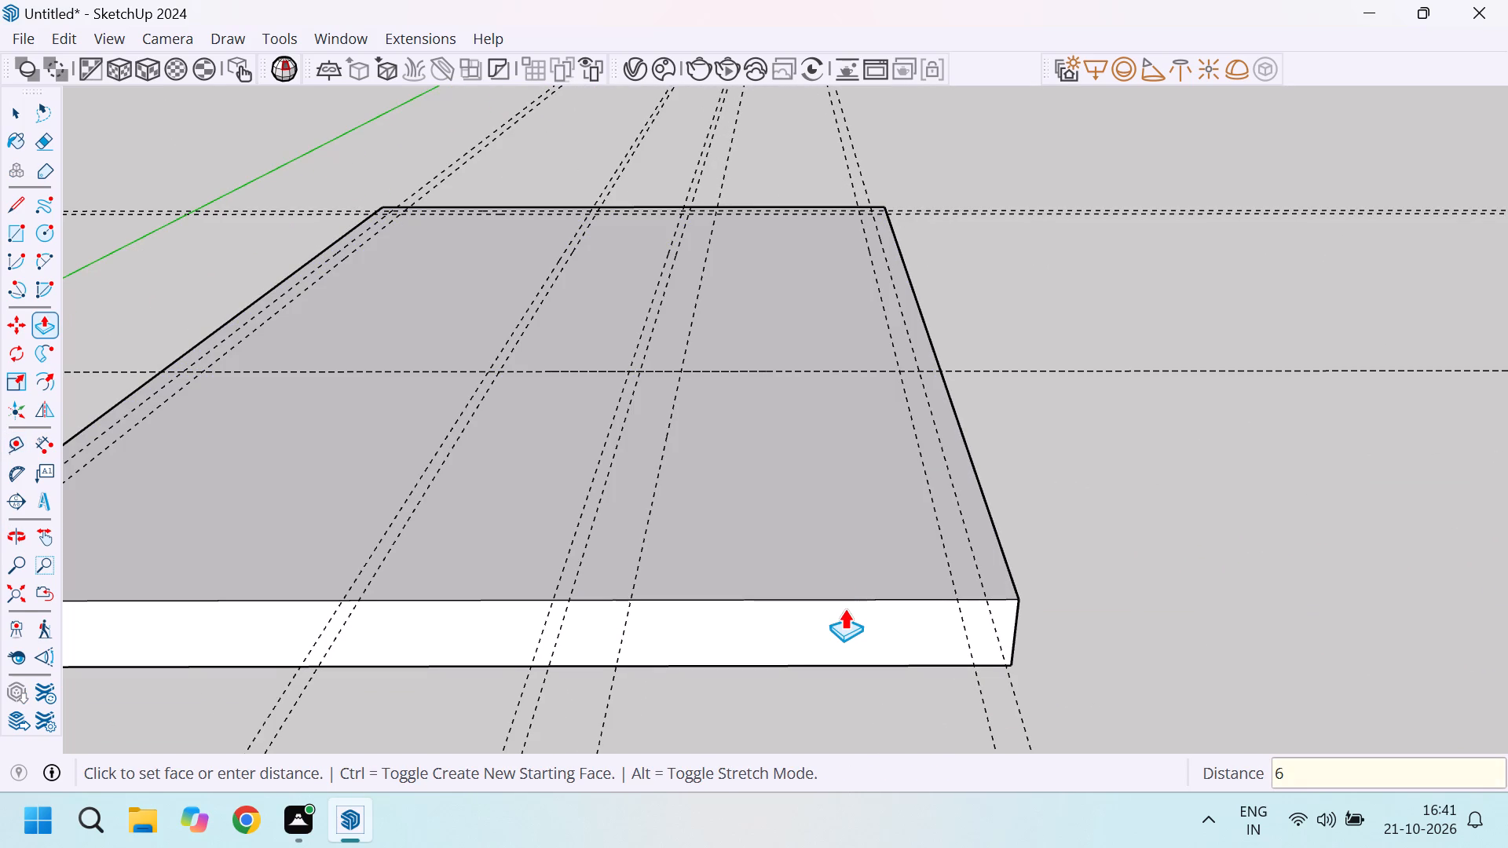
key("space")
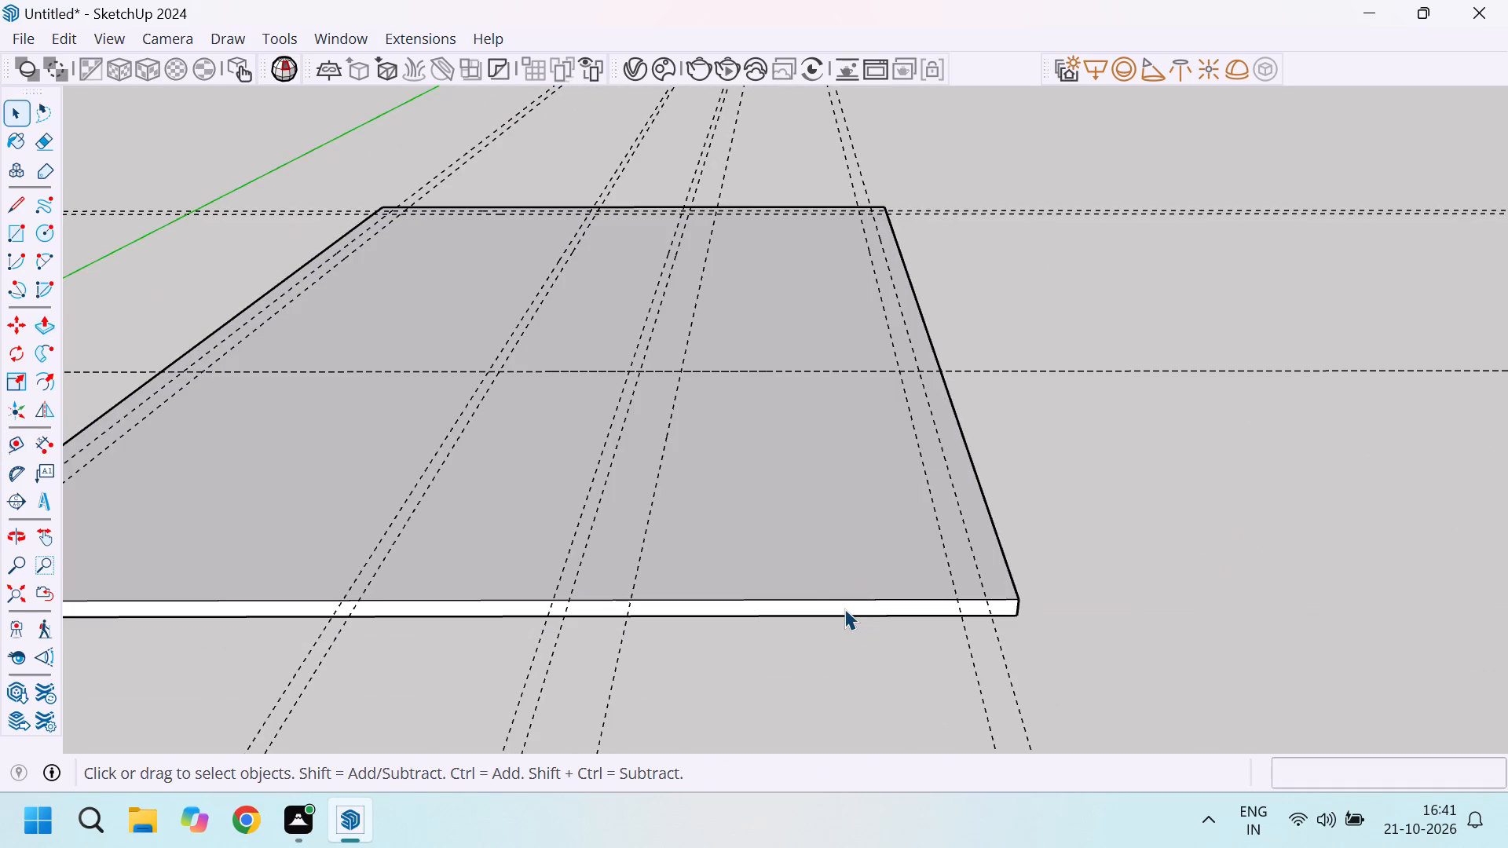
Select the whole base slab with all its connected faces and edges, and make it a group.
triple_click(813, 576)
left_click(813, 579)
right_click(813, 579)
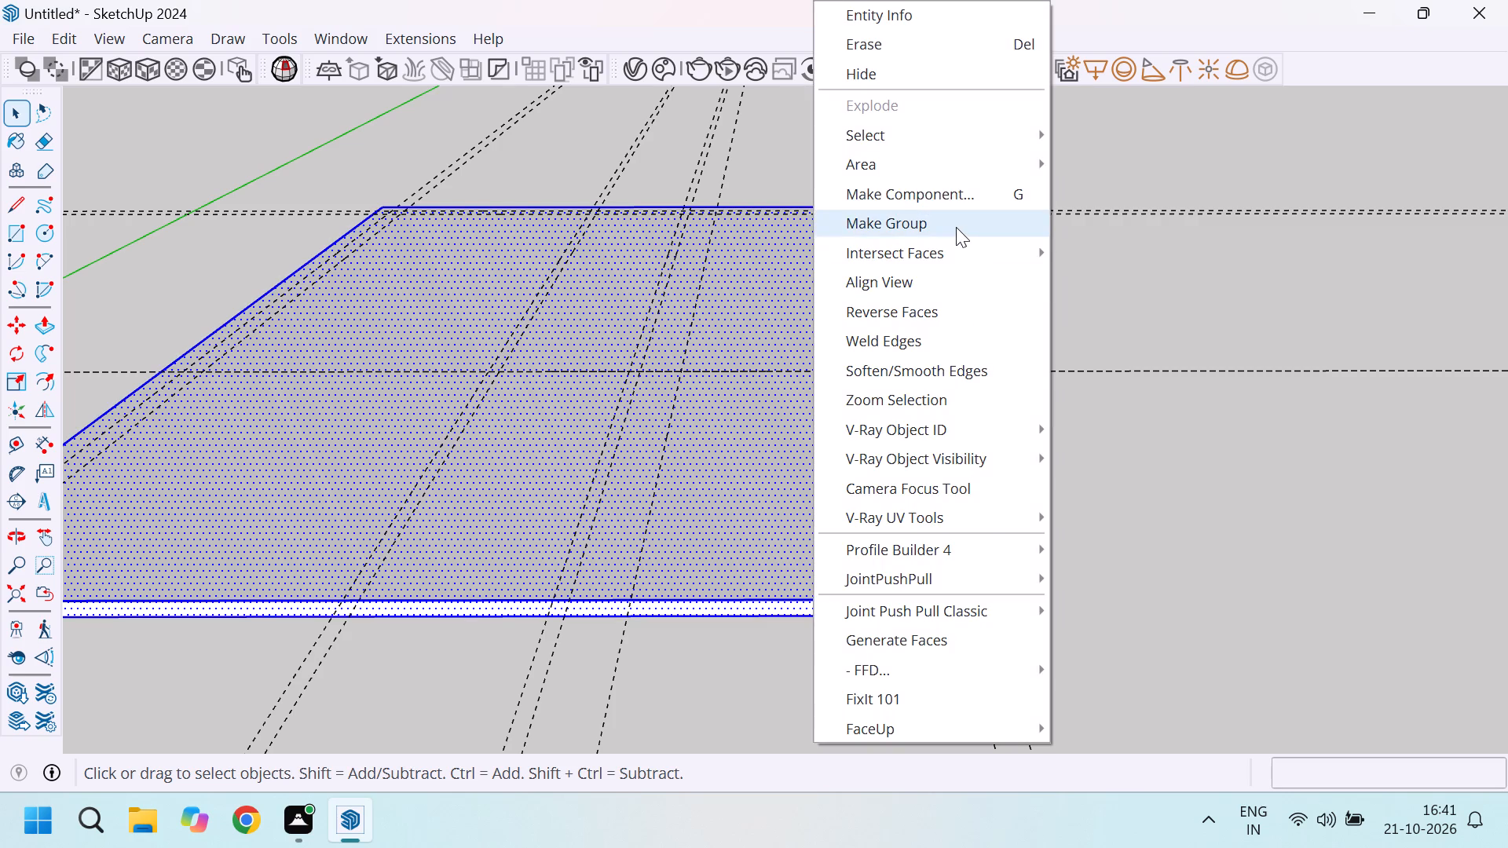
left_click(956, 227)
scroll(984, 492, "down", 4)
left_click(1062, 472)
Draw a 28' 4" by 9" rectangle for the rear wall between its guides, spanning from the left to the right wall's outer guide.
scroll(1010, 492, "down", 6)
middle_click_drag(807, 386, 799, 521)
scroll(749, 404, "up", 4)
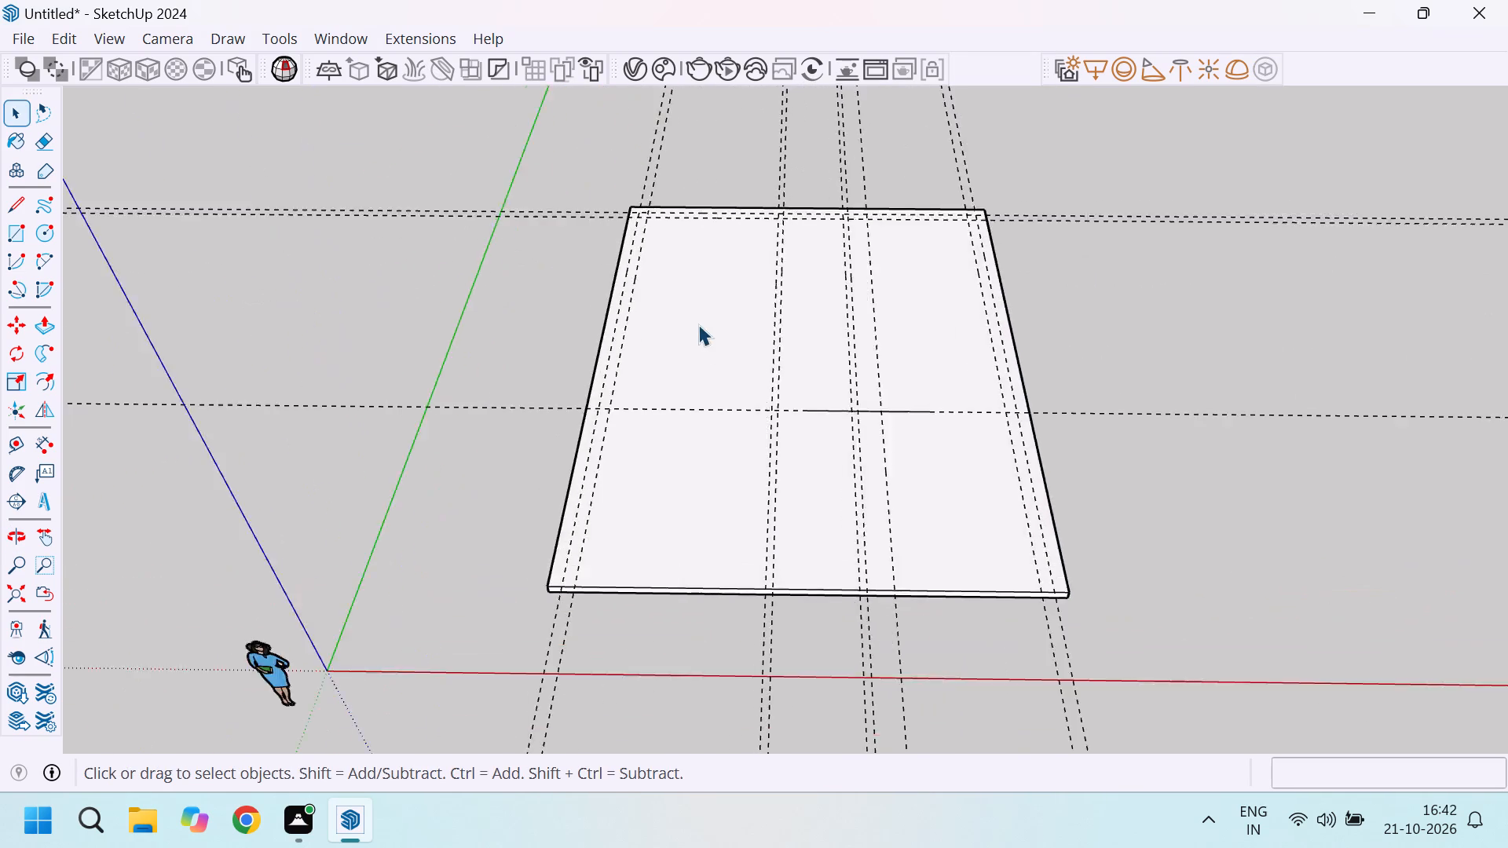
scroll(698, 324, "up", 2)
scroll(611, 412, "down", 4)
scroll(609, 268, "up", 4)
scroll(605, 353, "down", 4)
scroll(613, 298, "up", 4)
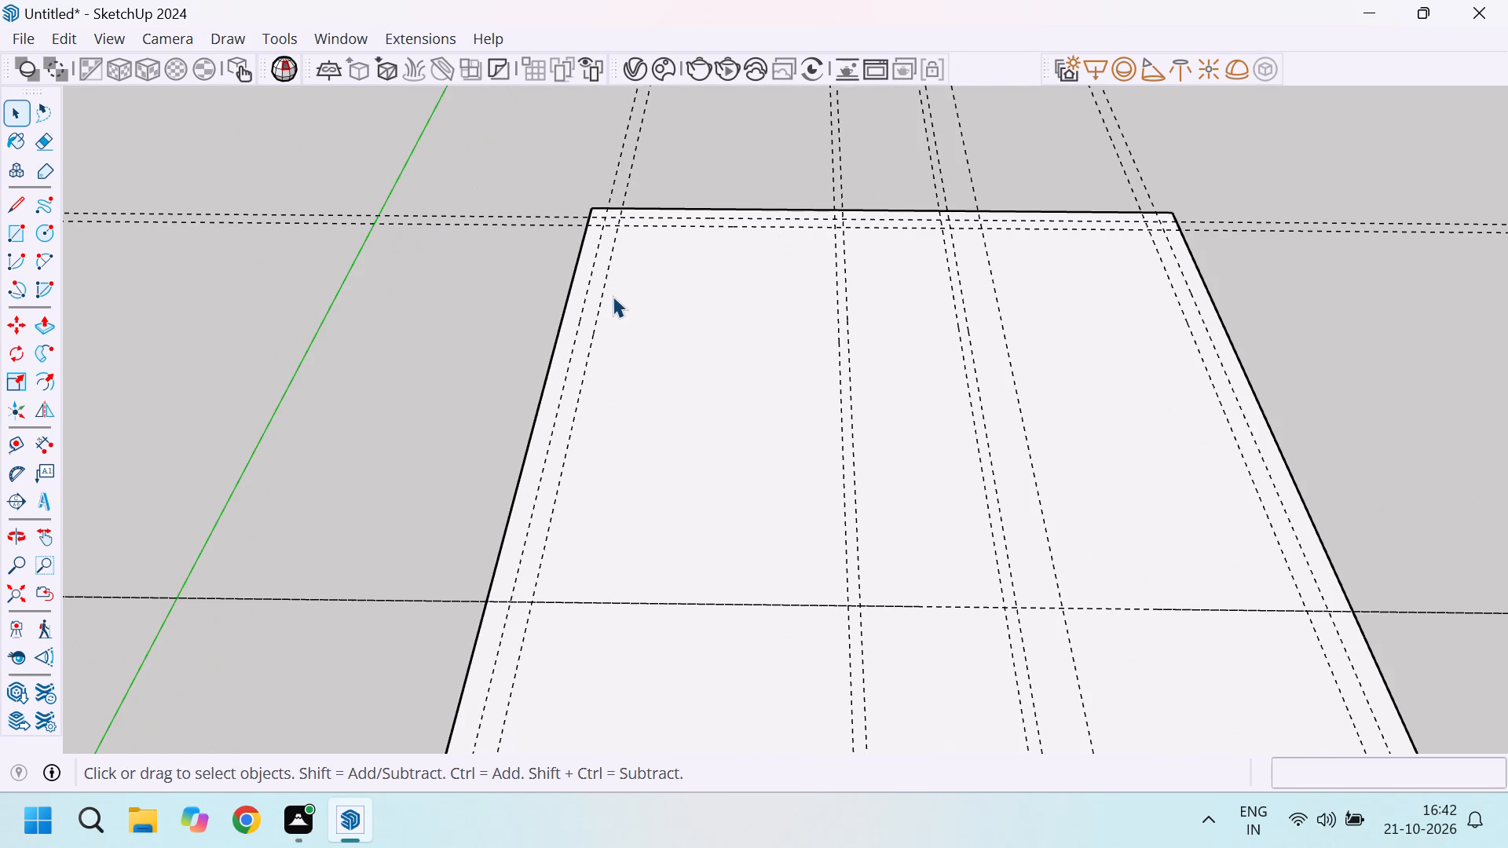
key("r")
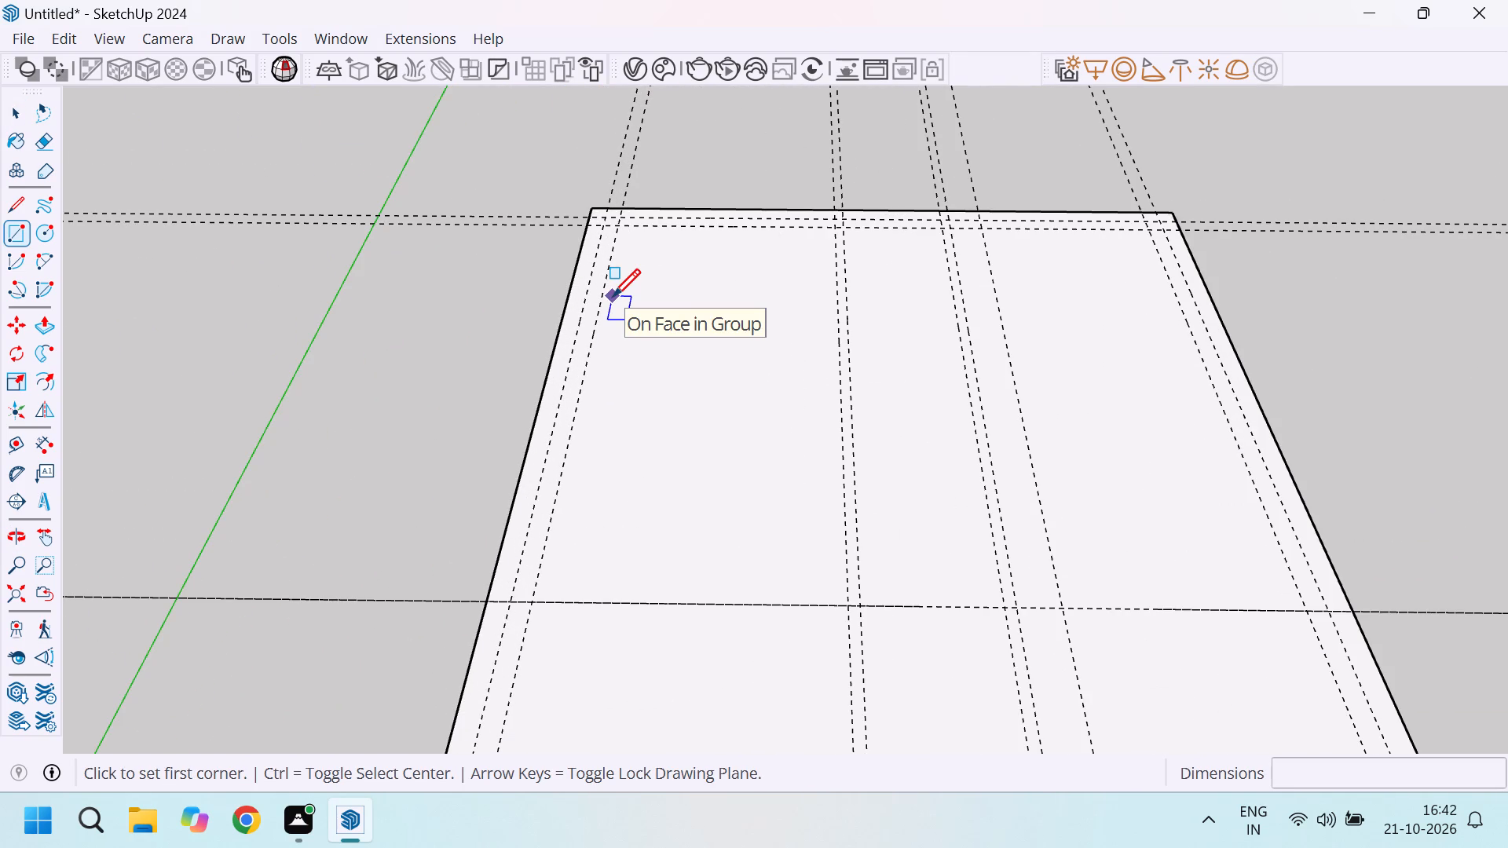
scroll(560, 184, "up", 15)
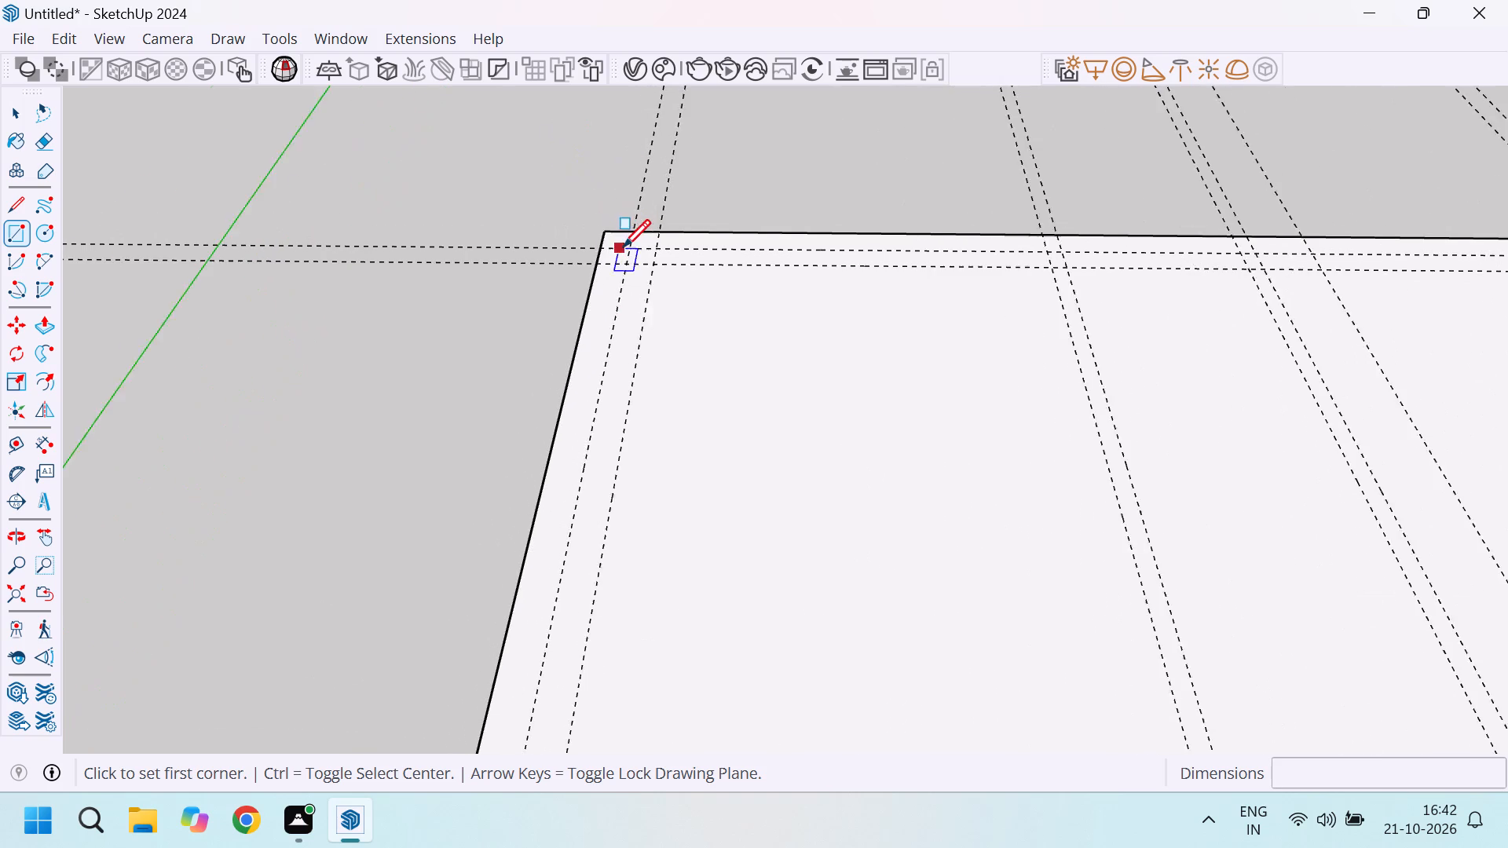
left_click(634, 247)
scroll(634, 247, "down", 8)
scroll(855, 252, "down", 5)
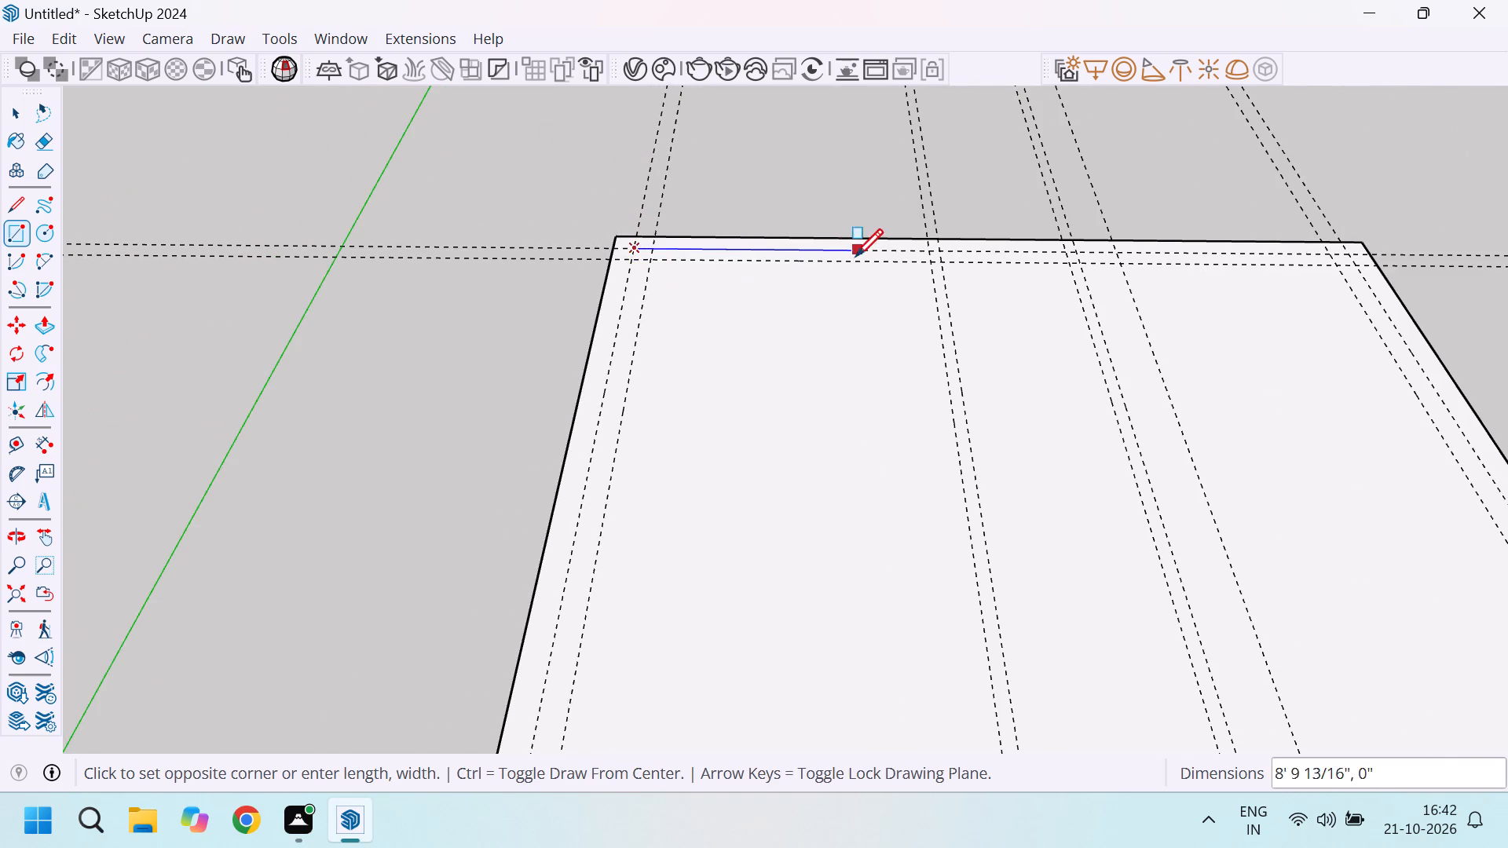
scroll(1169, 248, "up", 16)
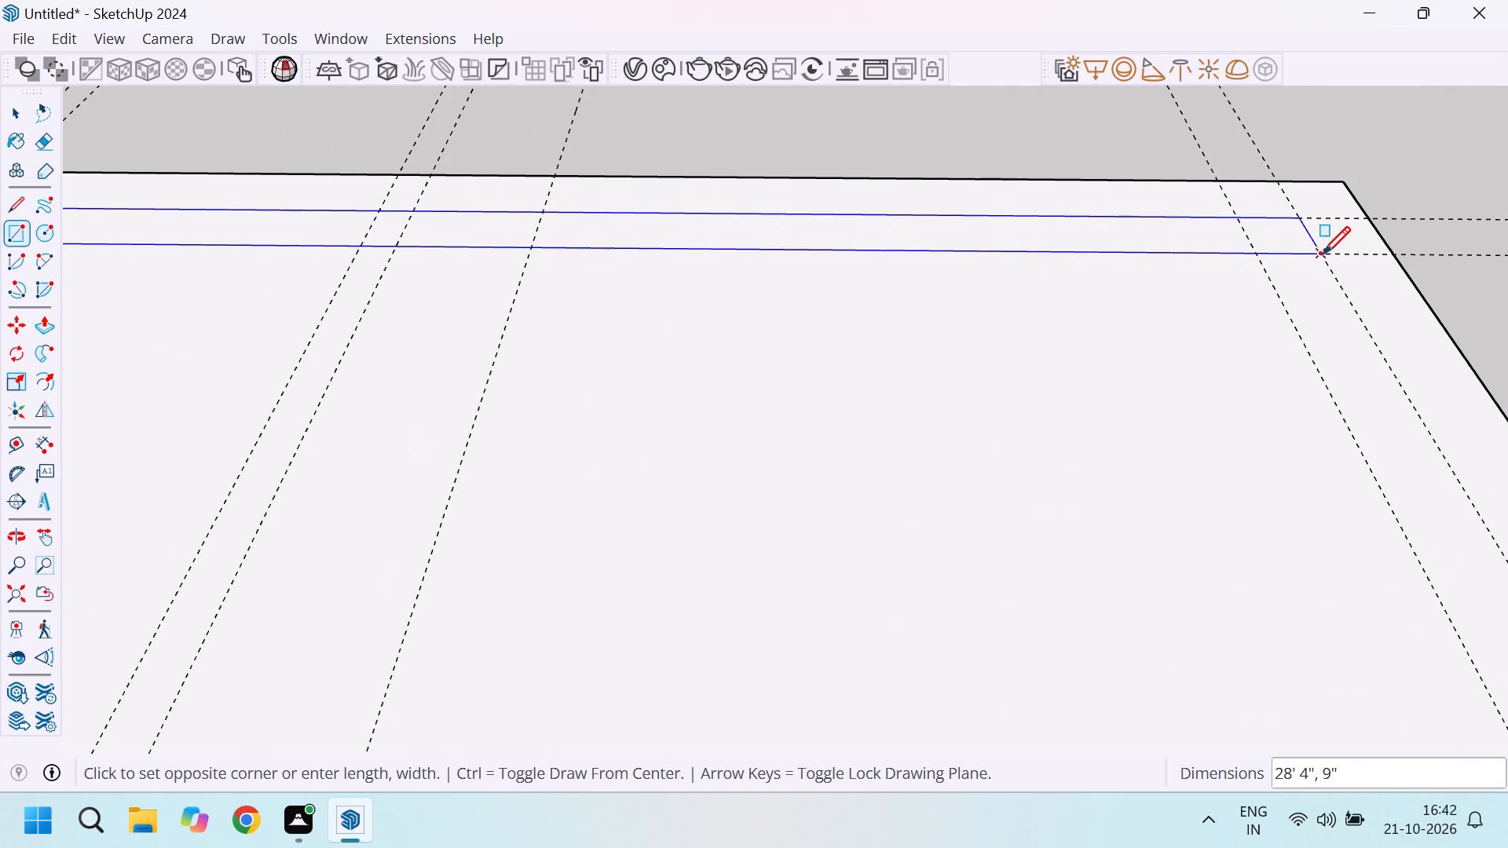
left_click(1324, 253)
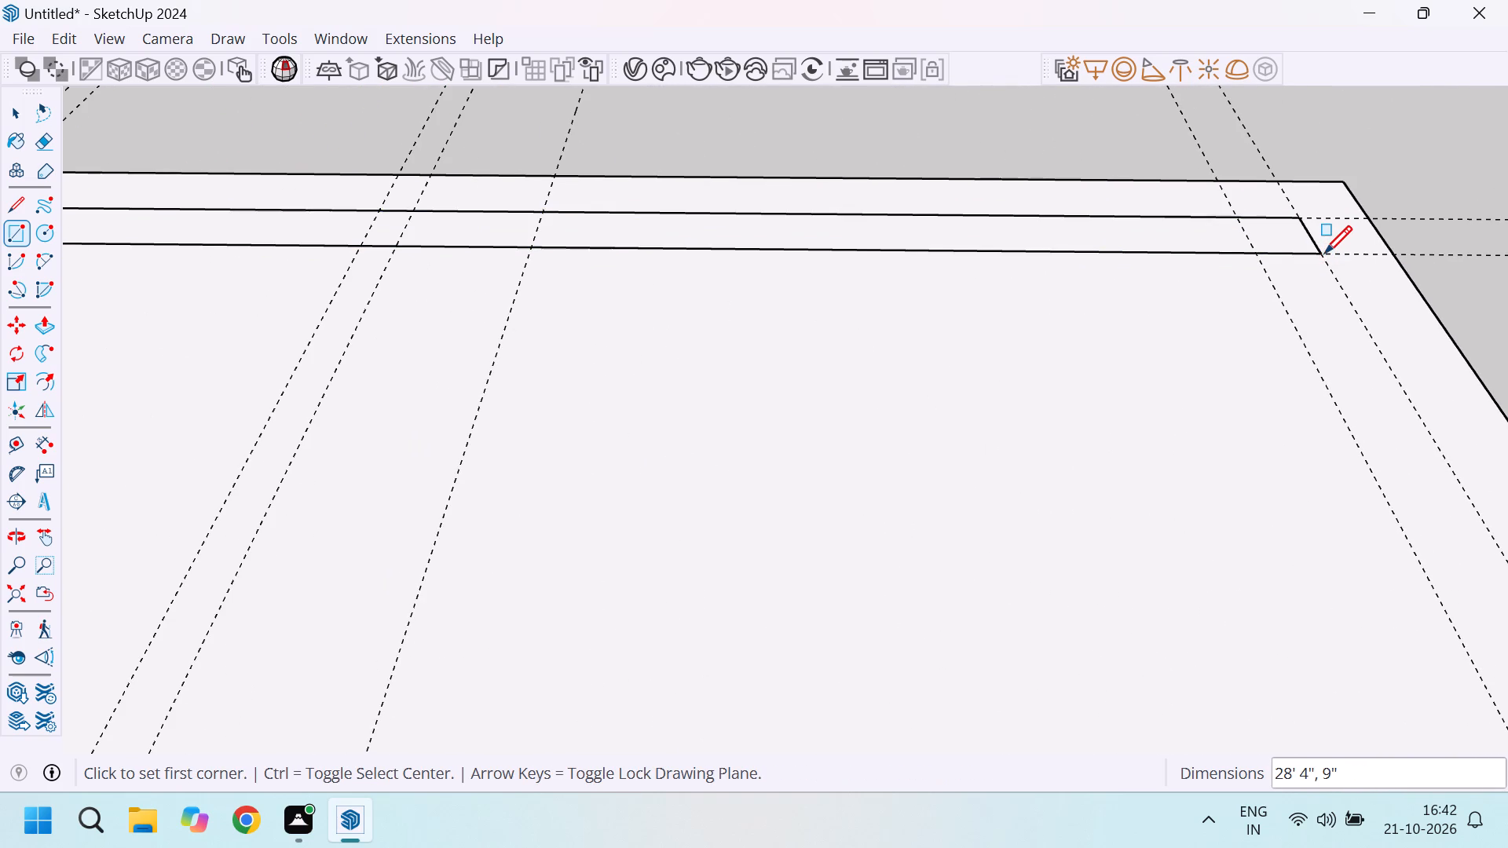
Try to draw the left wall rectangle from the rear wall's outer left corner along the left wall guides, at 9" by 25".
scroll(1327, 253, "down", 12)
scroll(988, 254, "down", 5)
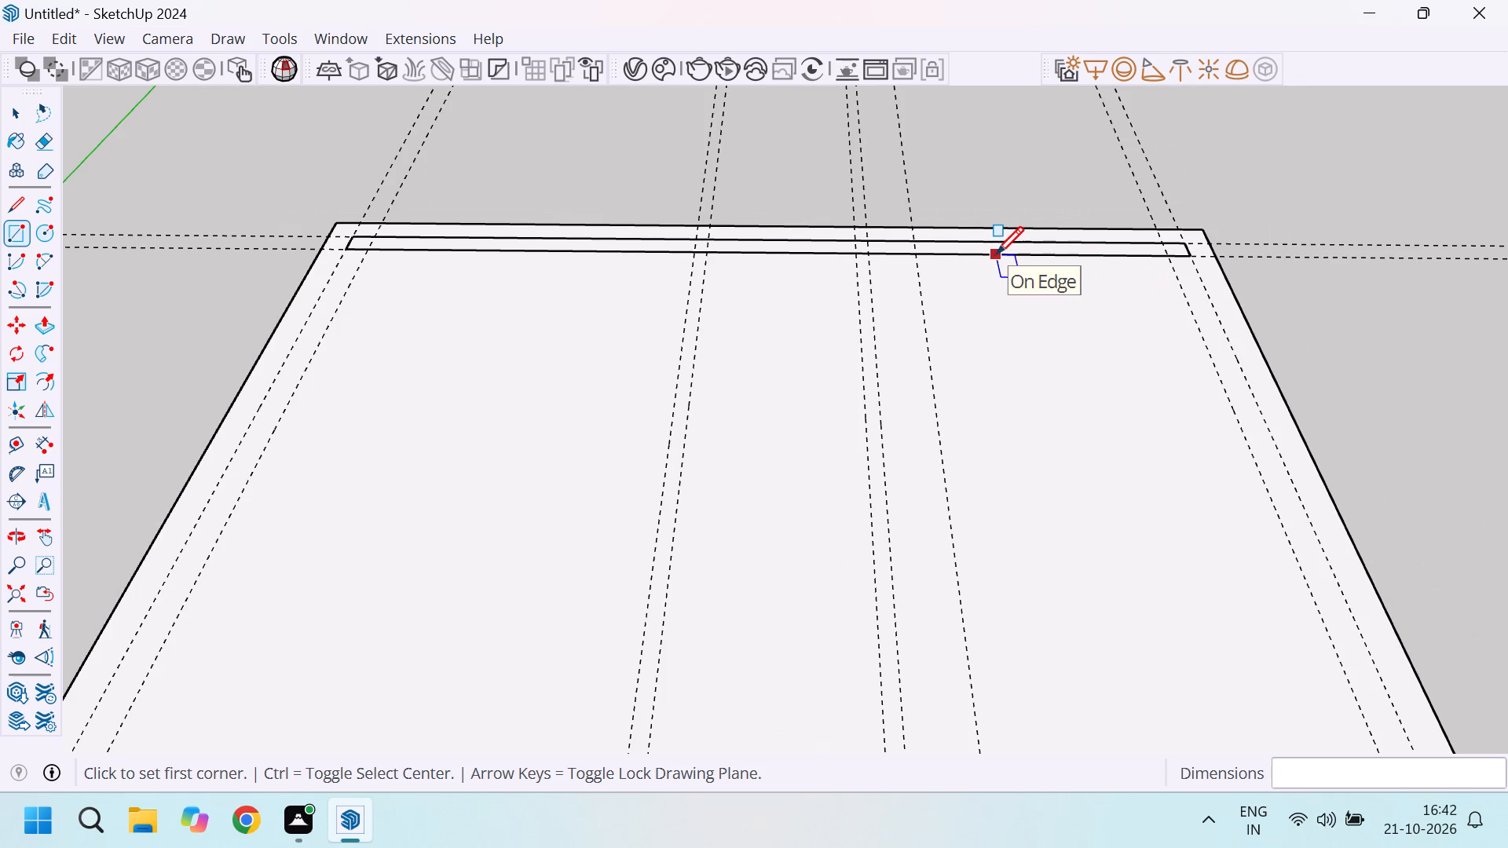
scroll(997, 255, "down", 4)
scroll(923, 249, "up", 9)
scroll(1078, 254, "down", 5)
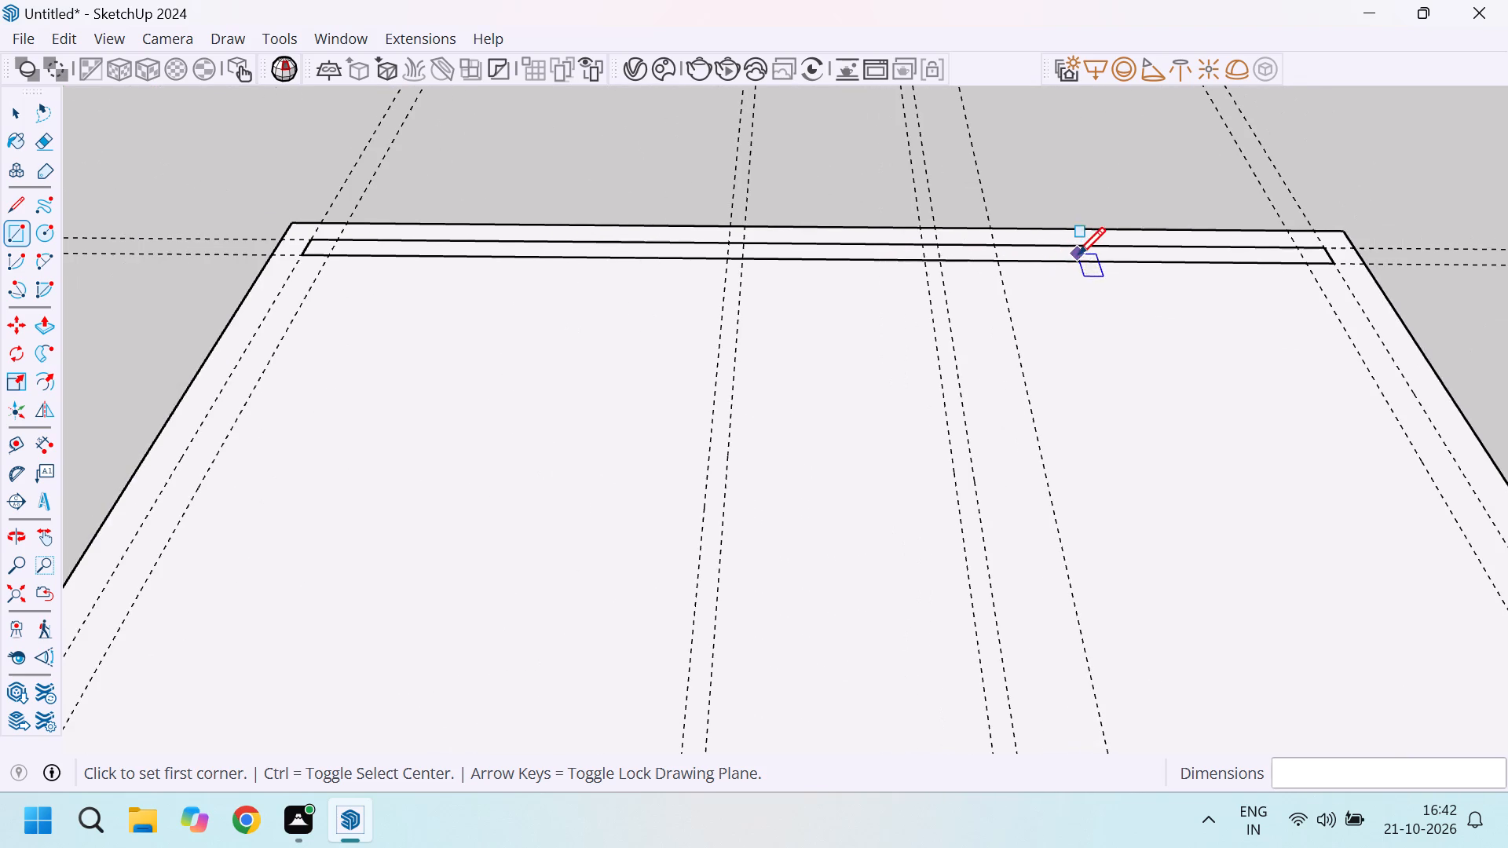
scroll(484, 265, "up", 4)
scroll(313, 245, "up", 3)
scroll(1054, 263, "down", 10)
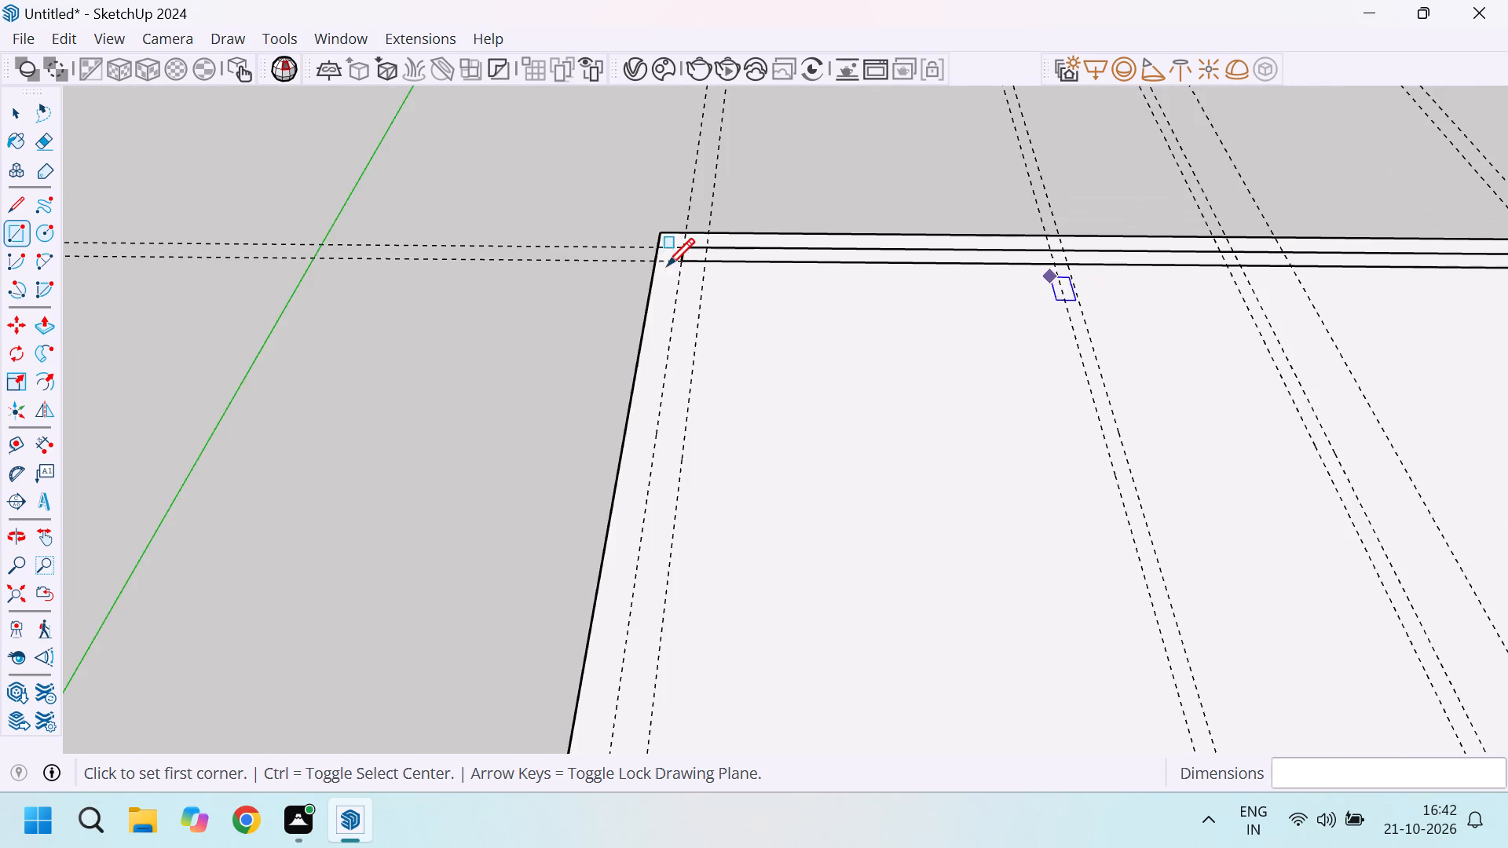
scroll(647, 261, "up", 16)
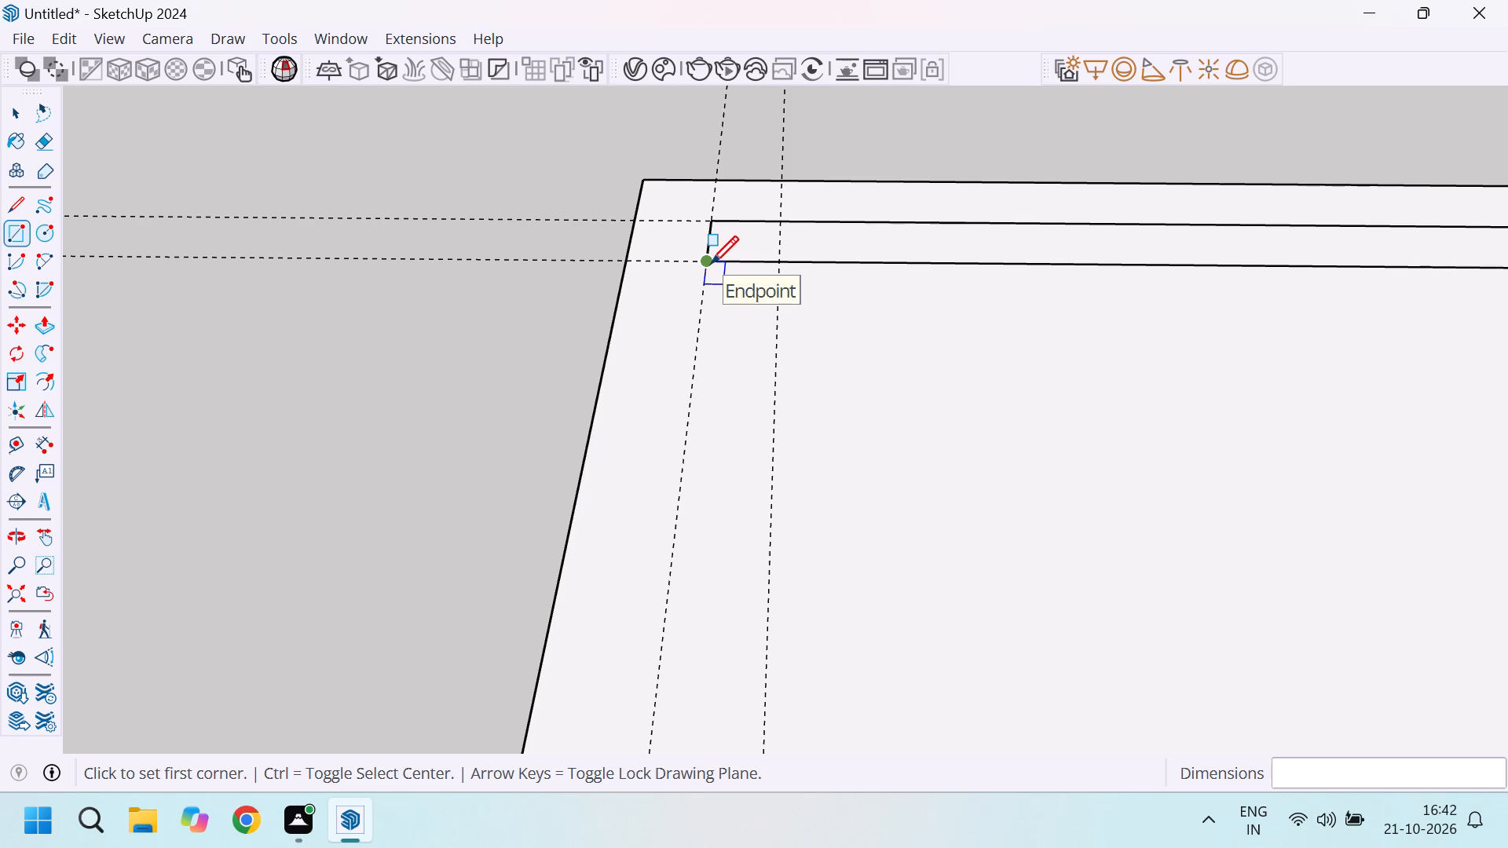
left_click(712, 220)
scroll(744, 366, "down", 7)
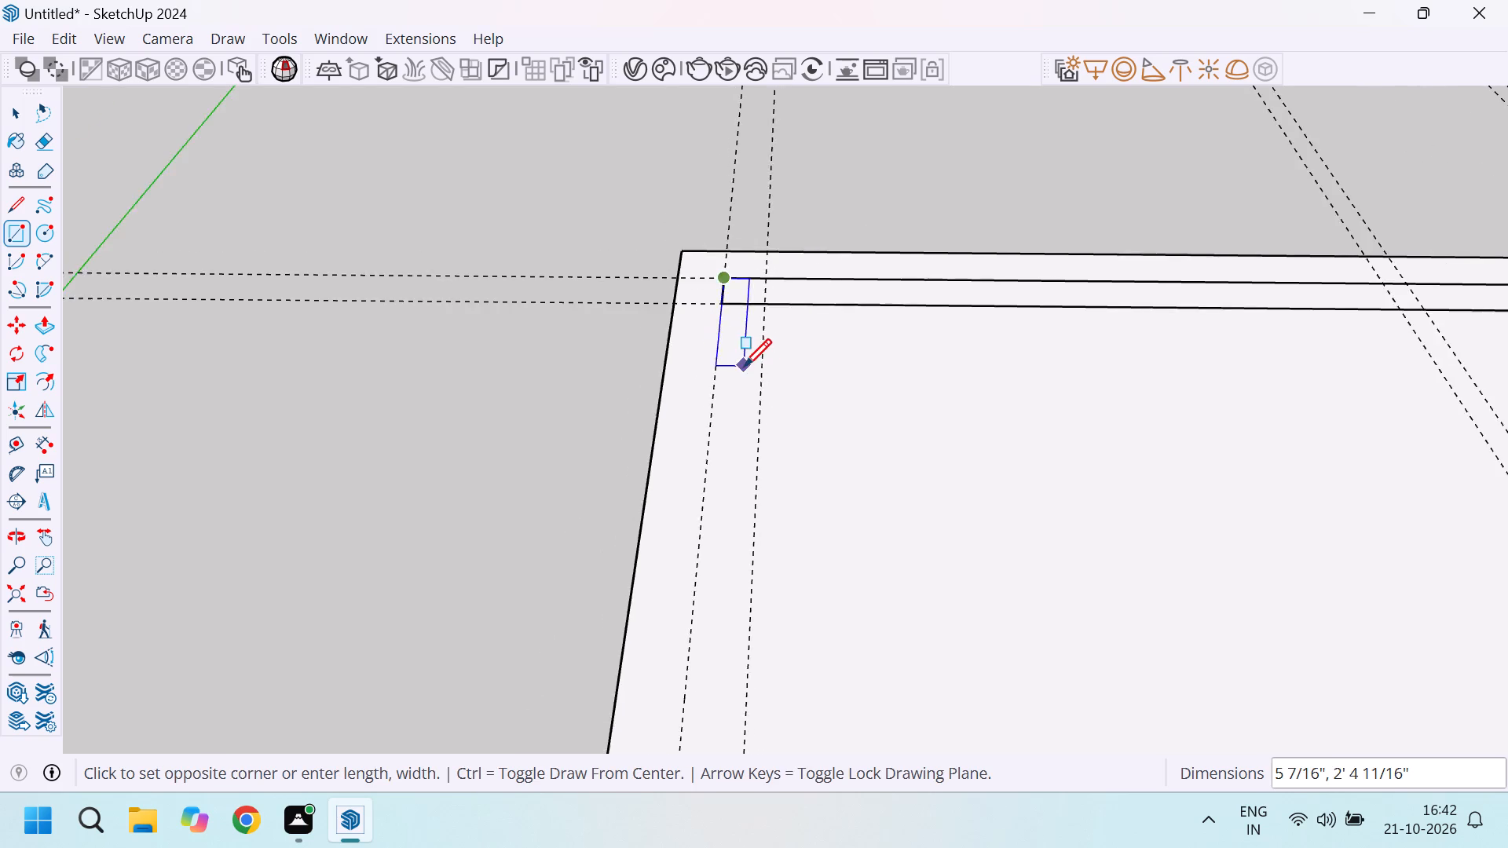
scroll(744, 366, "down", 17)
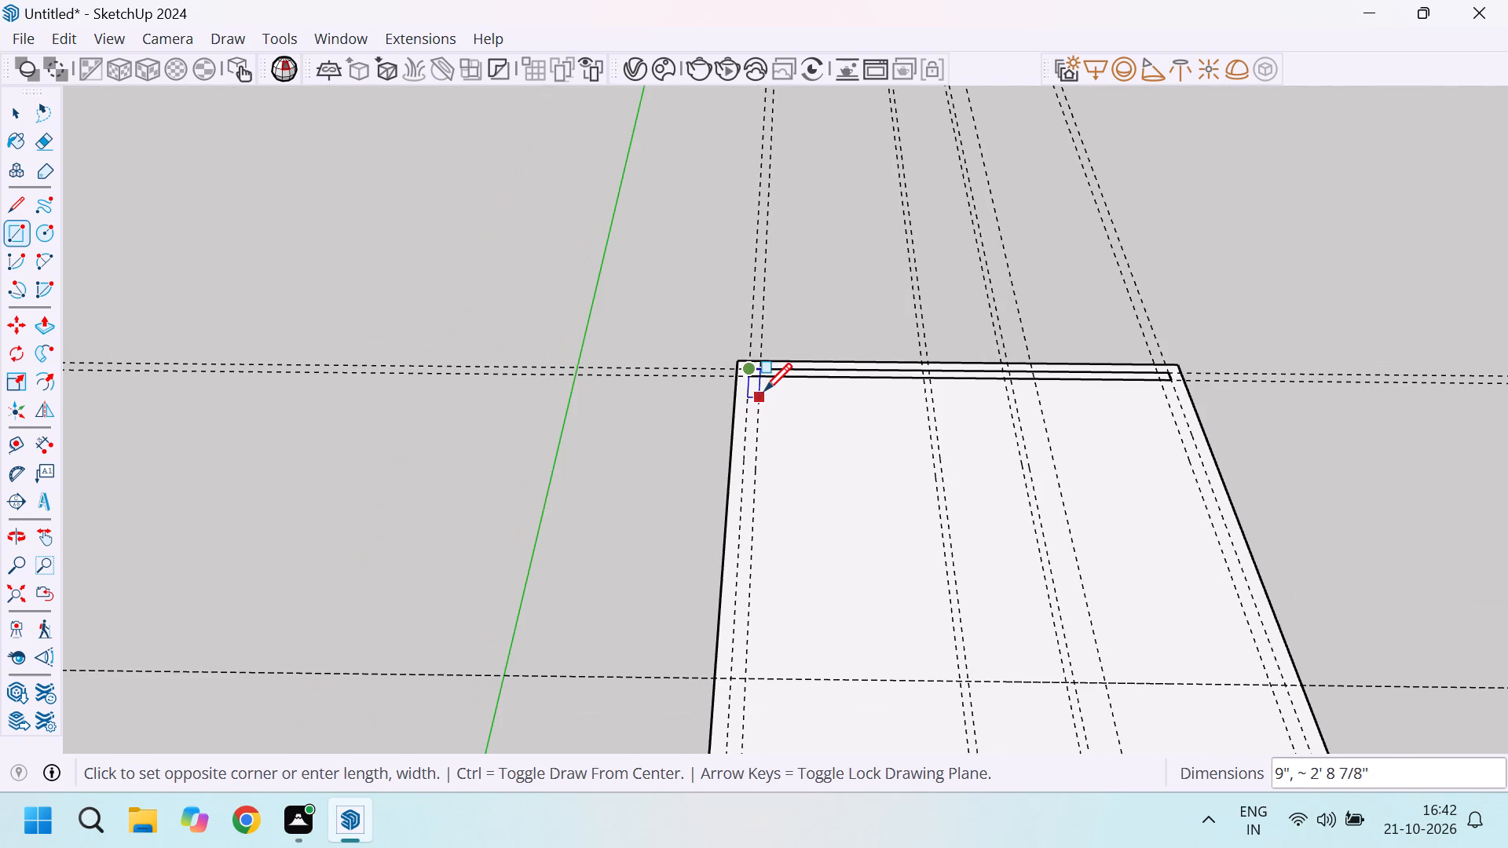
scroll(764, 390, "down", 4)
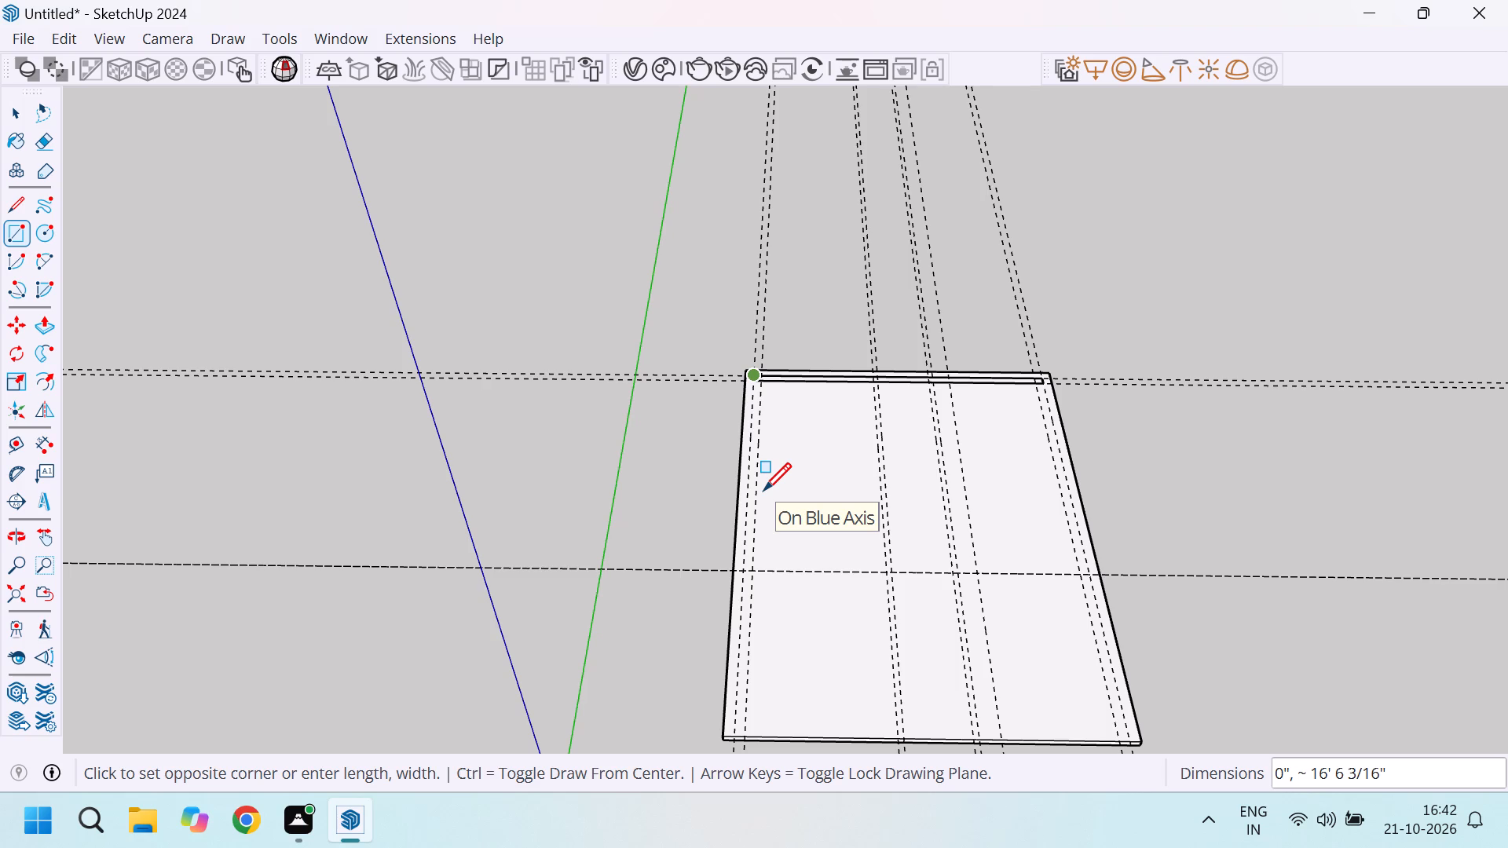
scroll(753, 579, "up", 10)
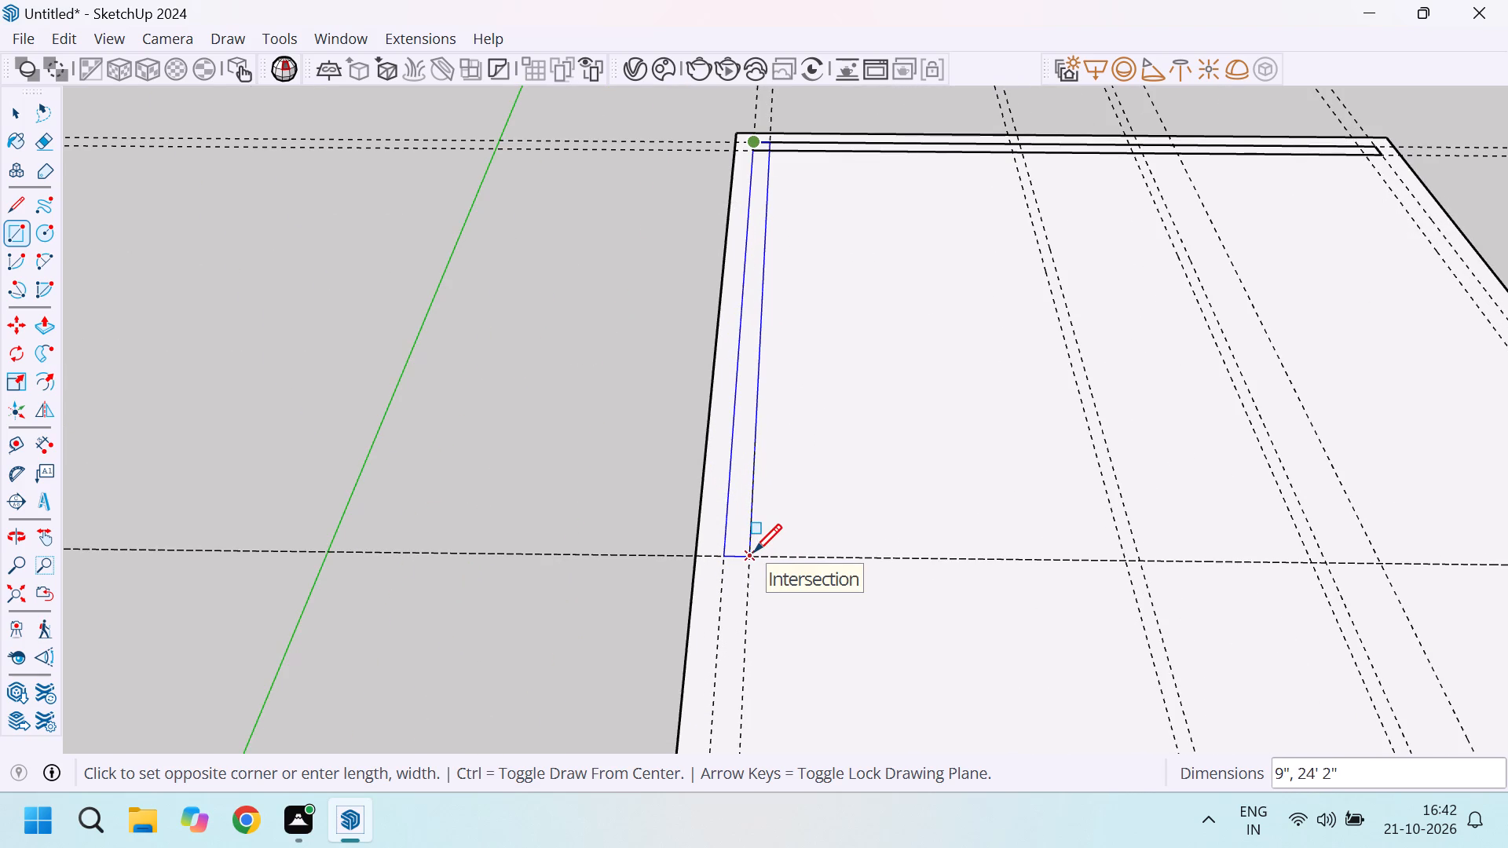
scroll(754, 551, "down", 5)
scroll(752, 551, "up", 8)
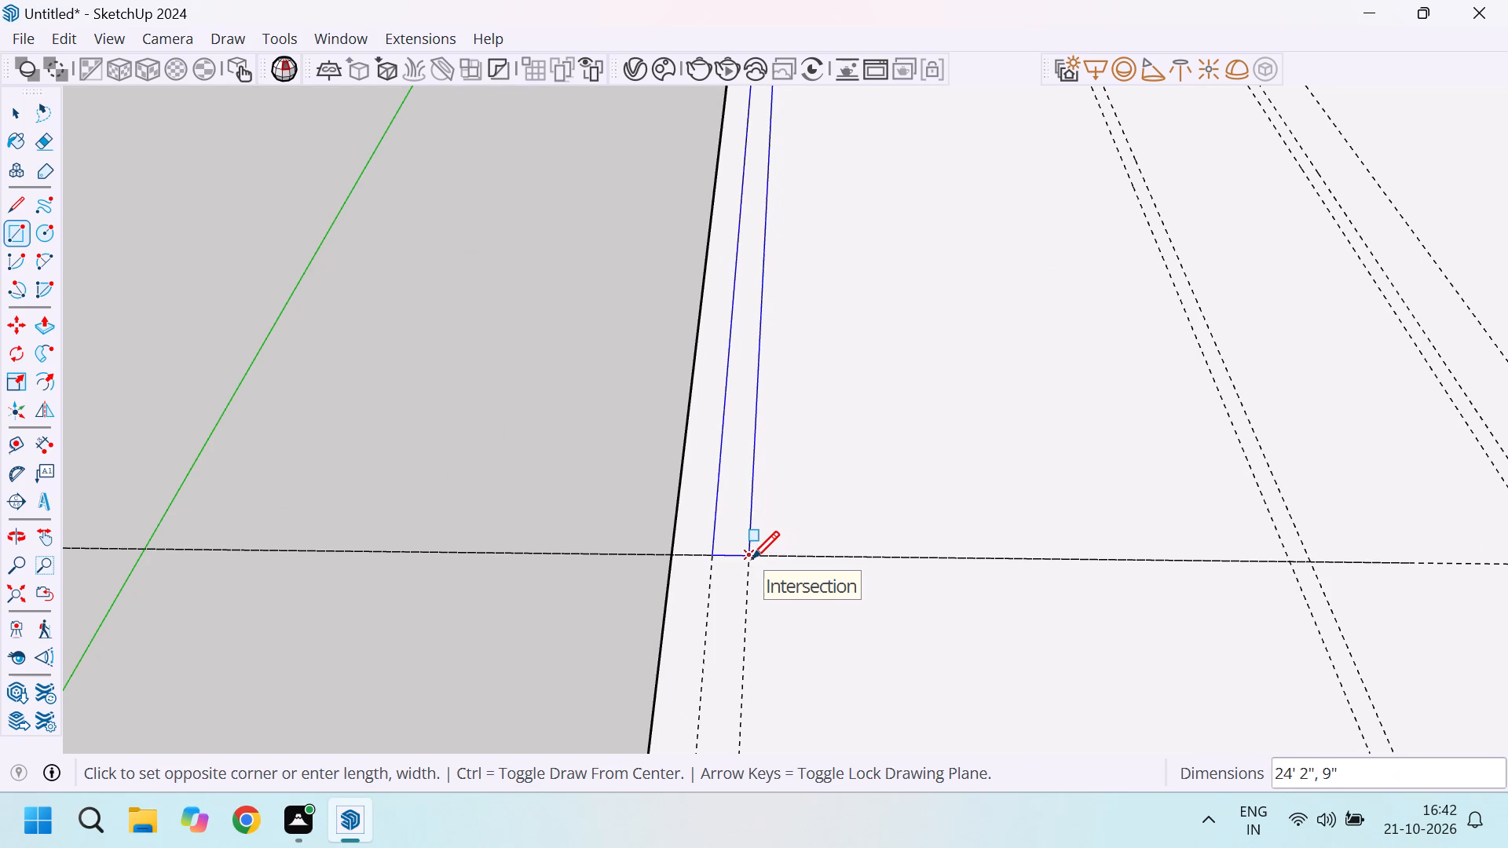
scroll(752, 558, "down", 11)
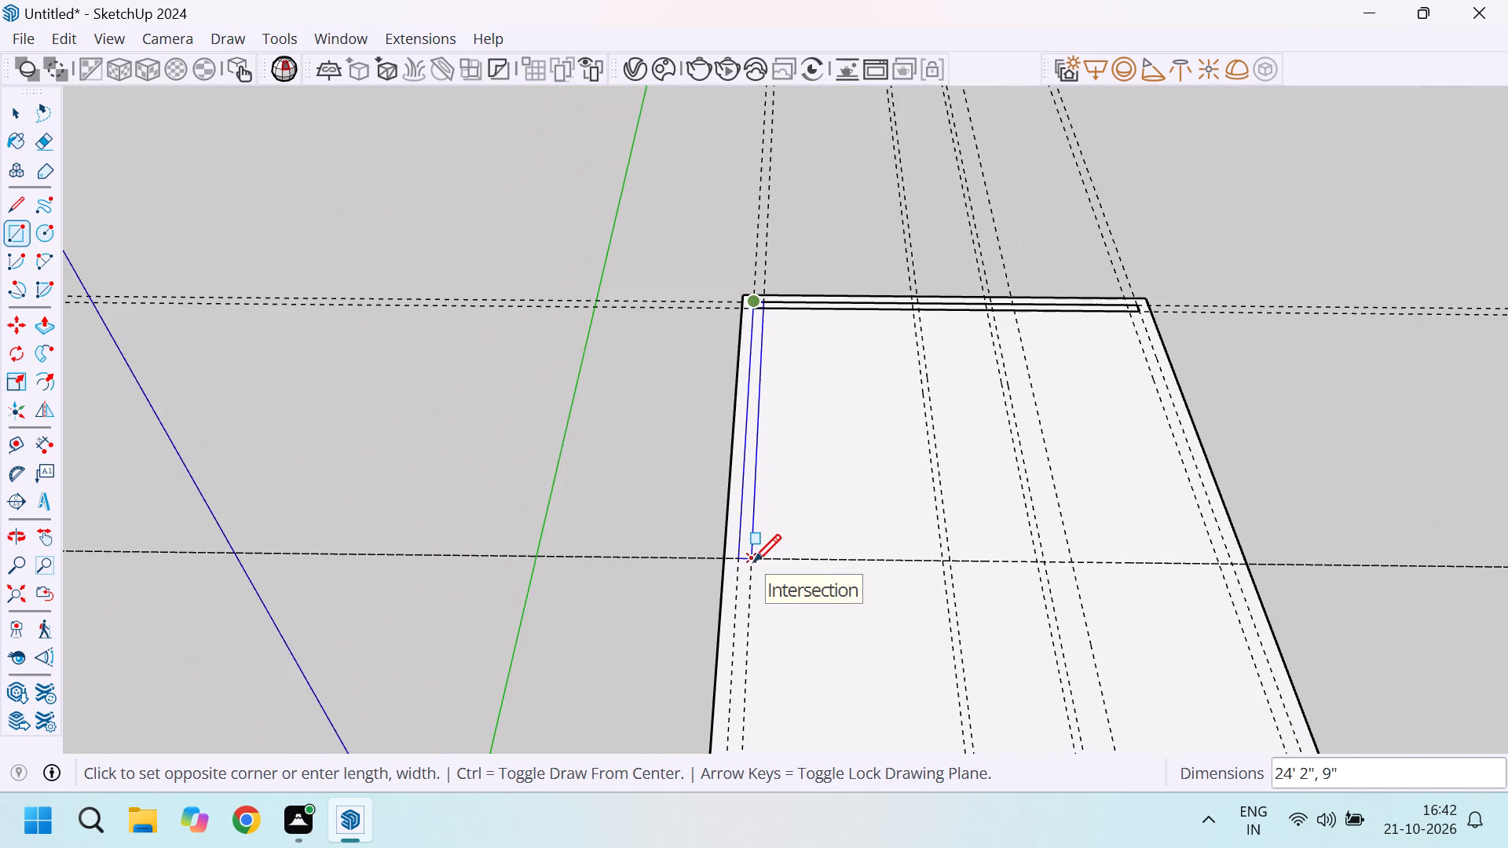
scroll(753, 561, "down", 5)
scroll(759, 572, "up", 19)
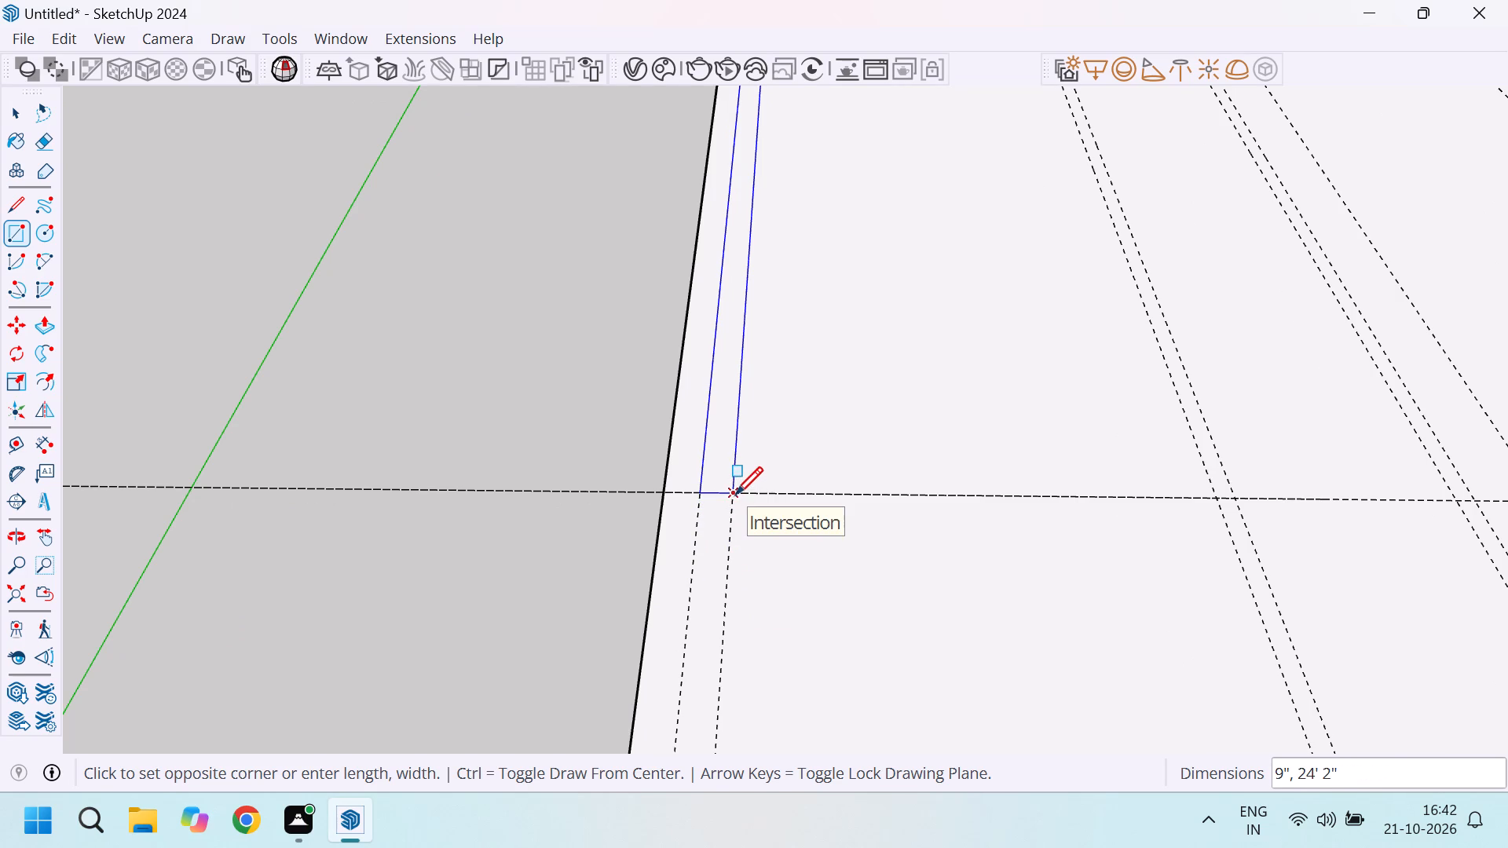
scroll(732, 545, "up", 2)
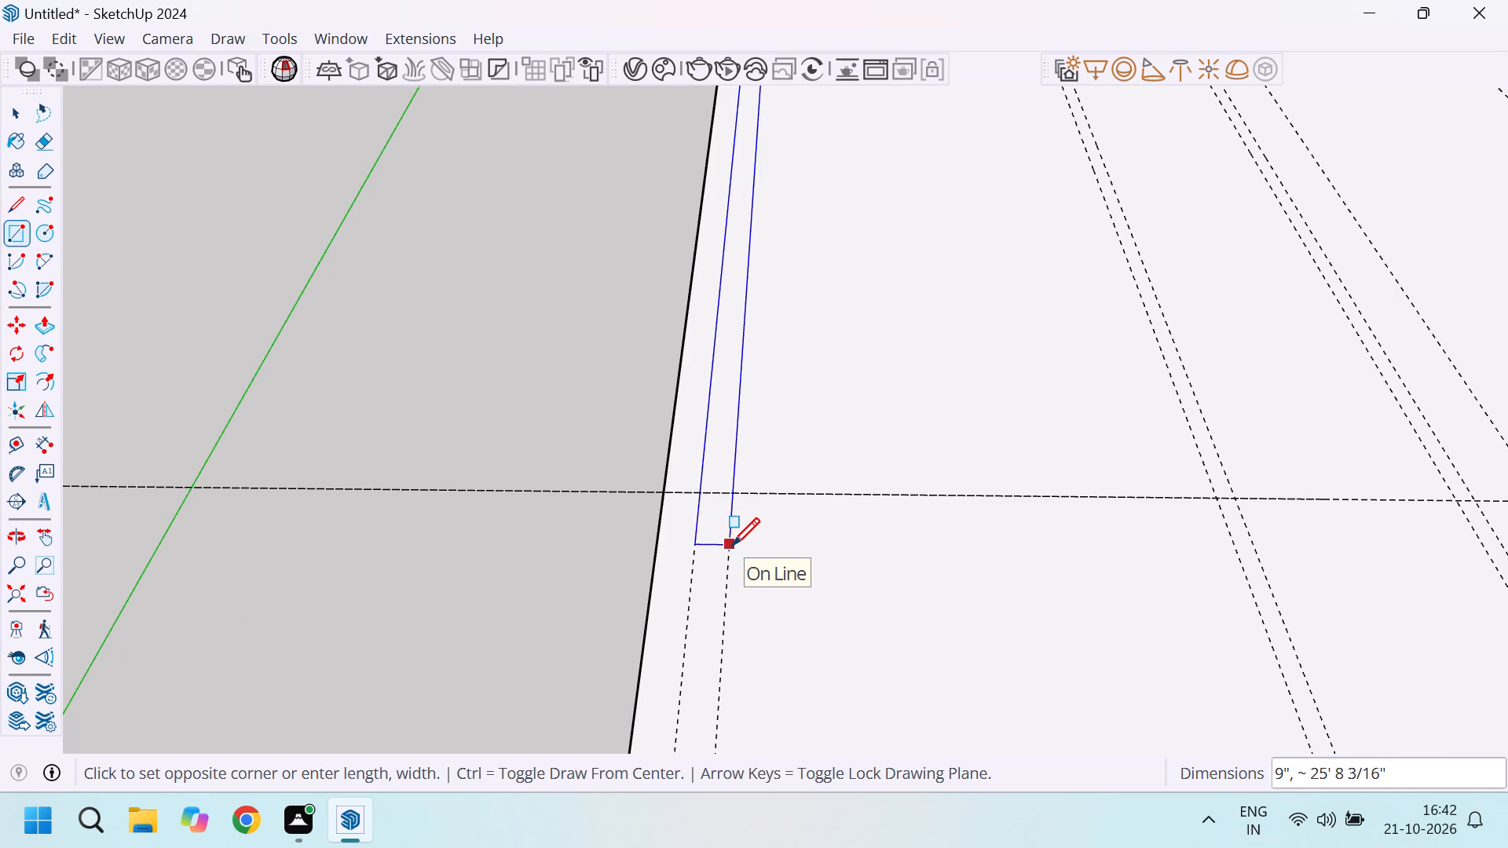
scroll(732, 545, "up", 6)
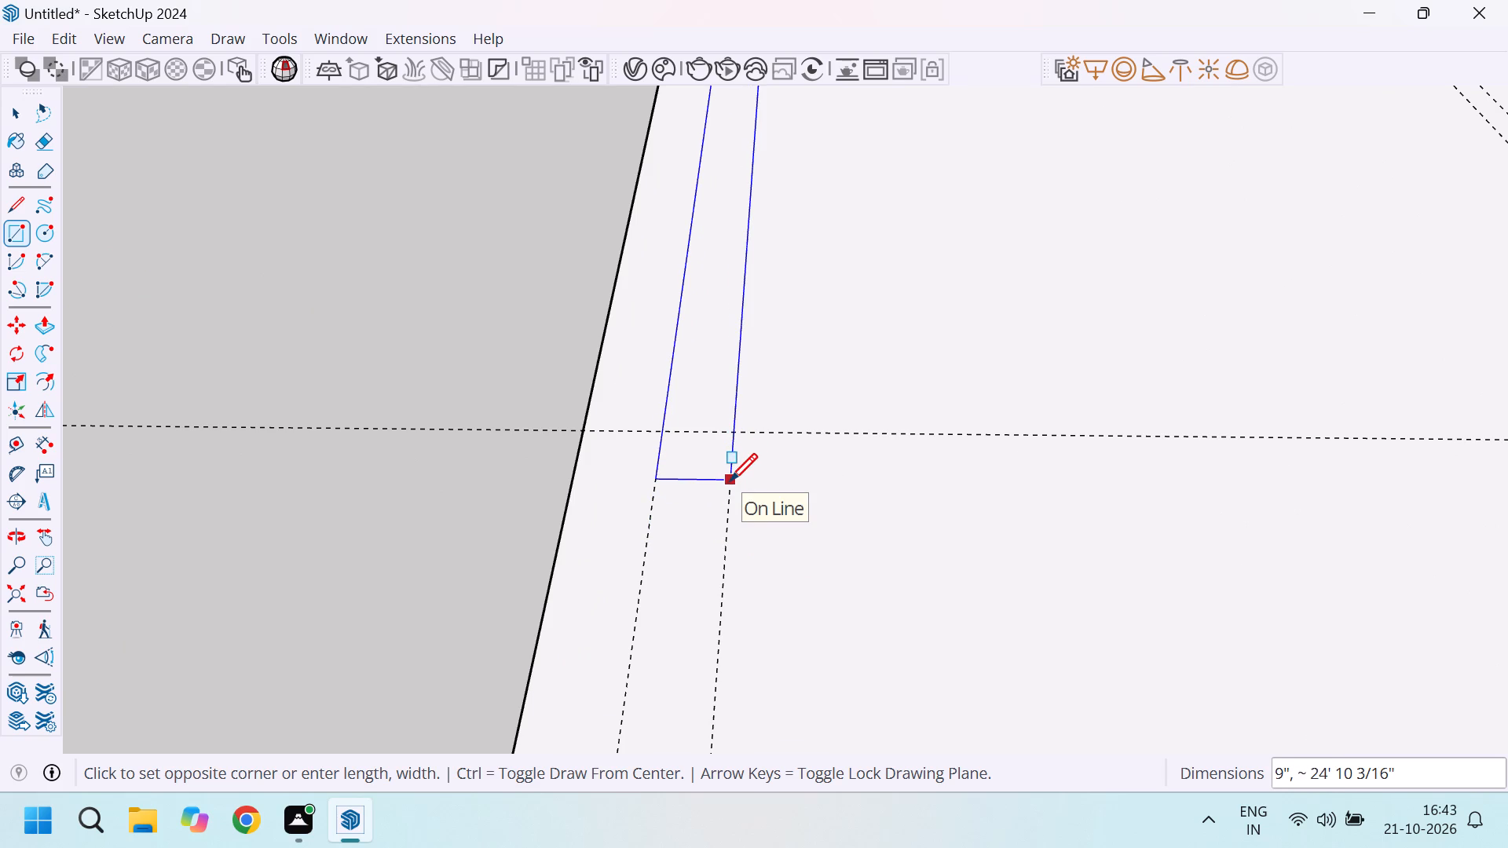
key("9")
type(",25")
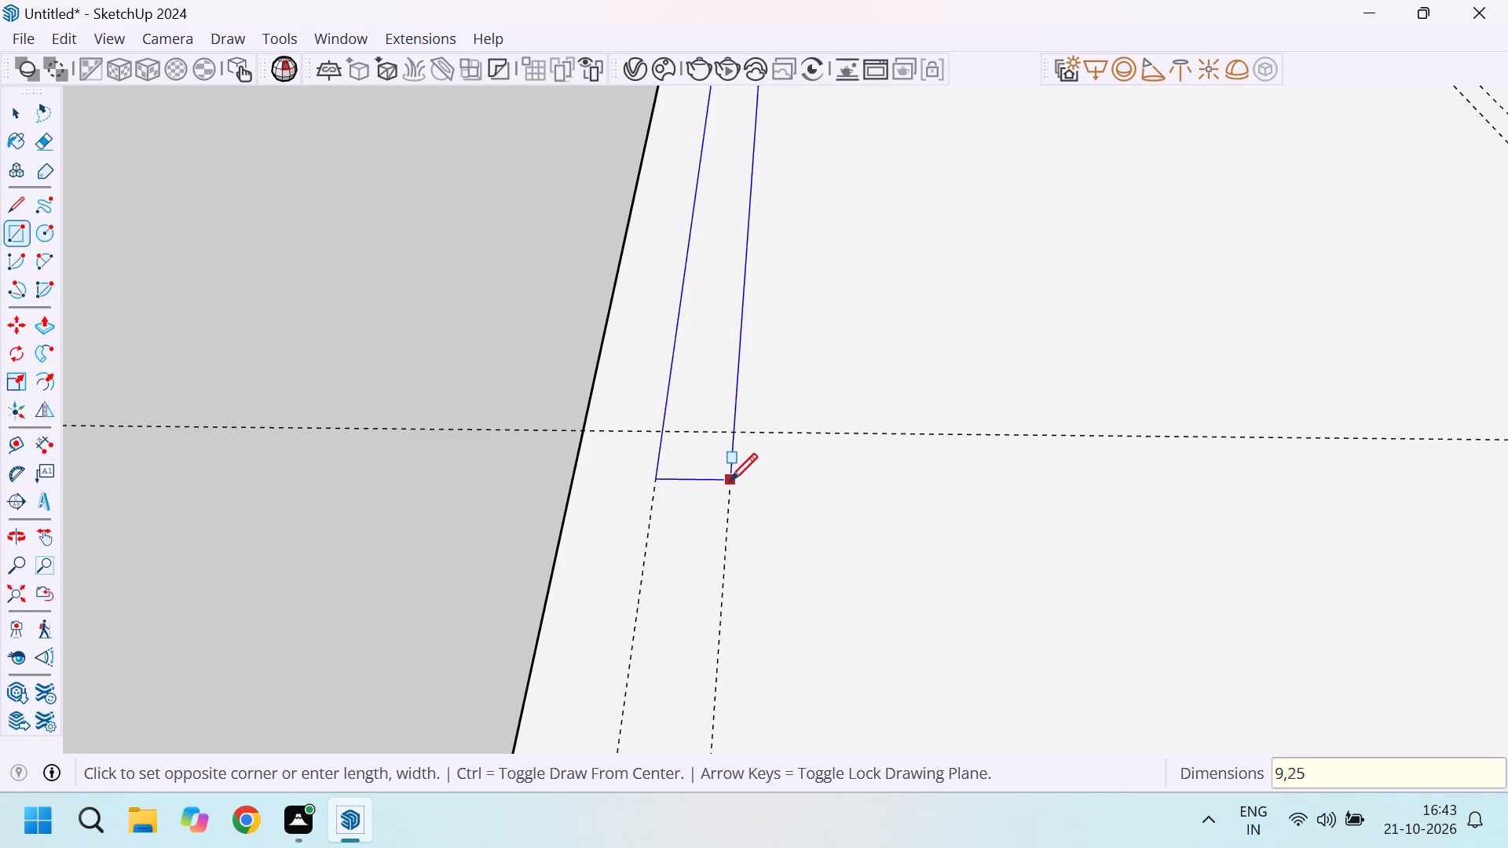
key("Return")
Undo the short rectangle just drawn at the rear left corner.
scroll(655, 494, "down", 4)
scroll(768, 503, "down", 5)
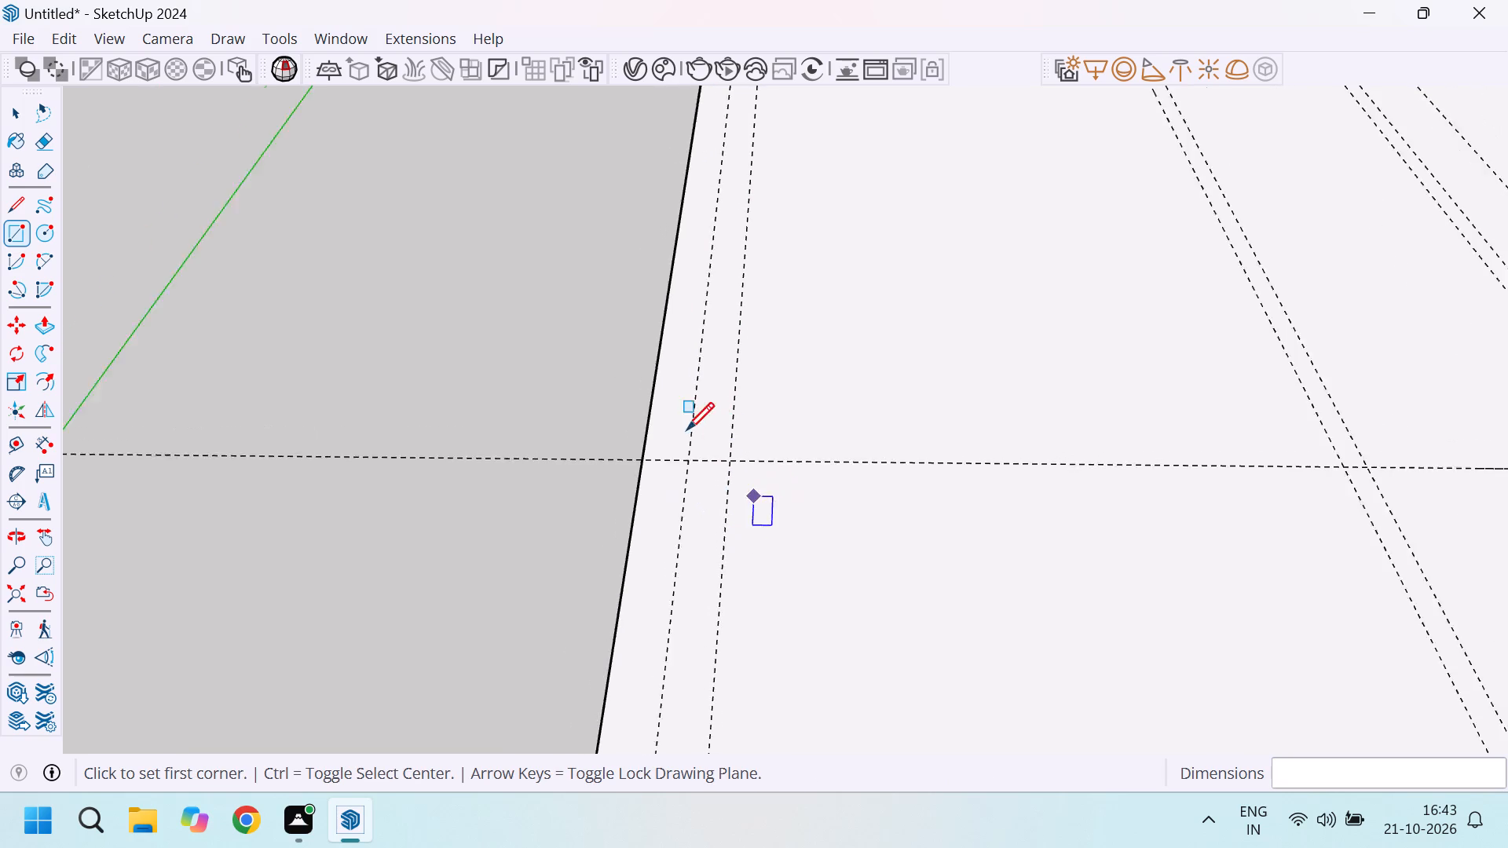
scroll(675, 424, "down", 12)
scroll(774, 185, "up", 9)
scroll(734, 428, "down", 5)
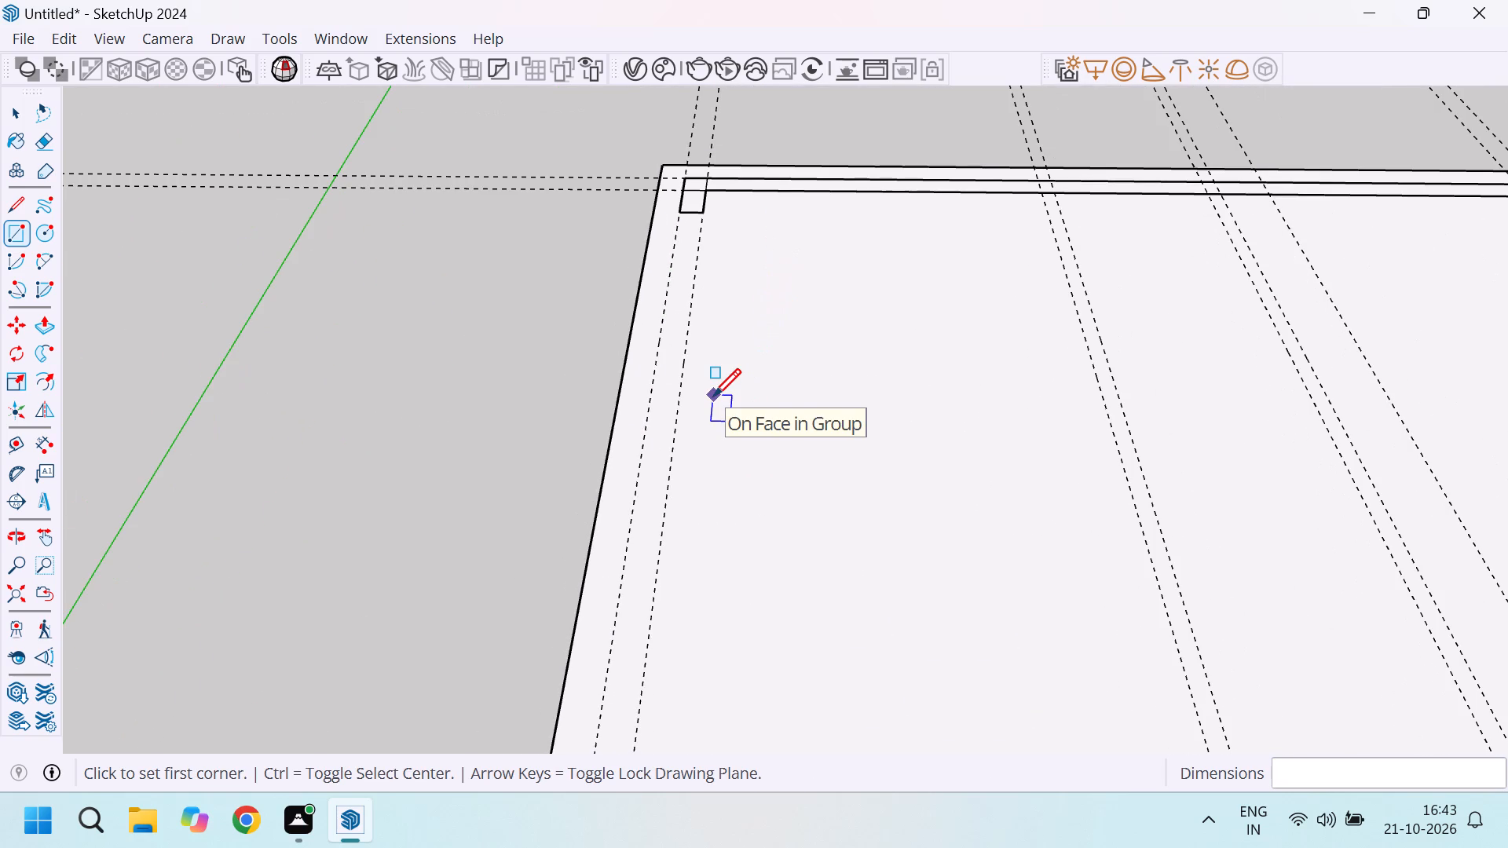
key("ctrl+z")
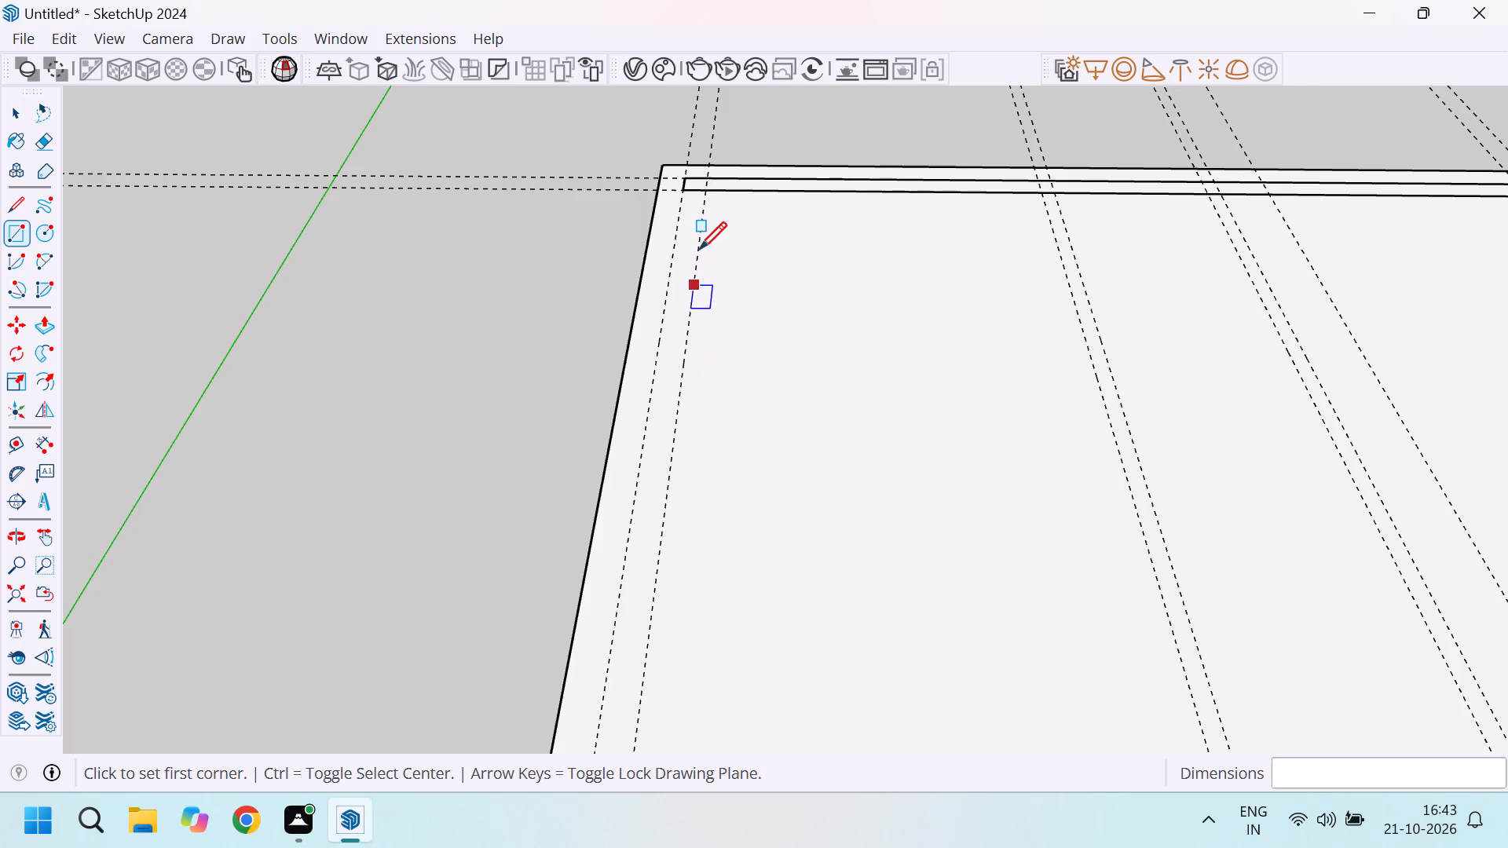
Draw a 9" by 25' rectangle for the left wall between its guides, starting at the rear wall's outer left corner.
scroll(694, 238, "up", 9)
left_click(679, 136)
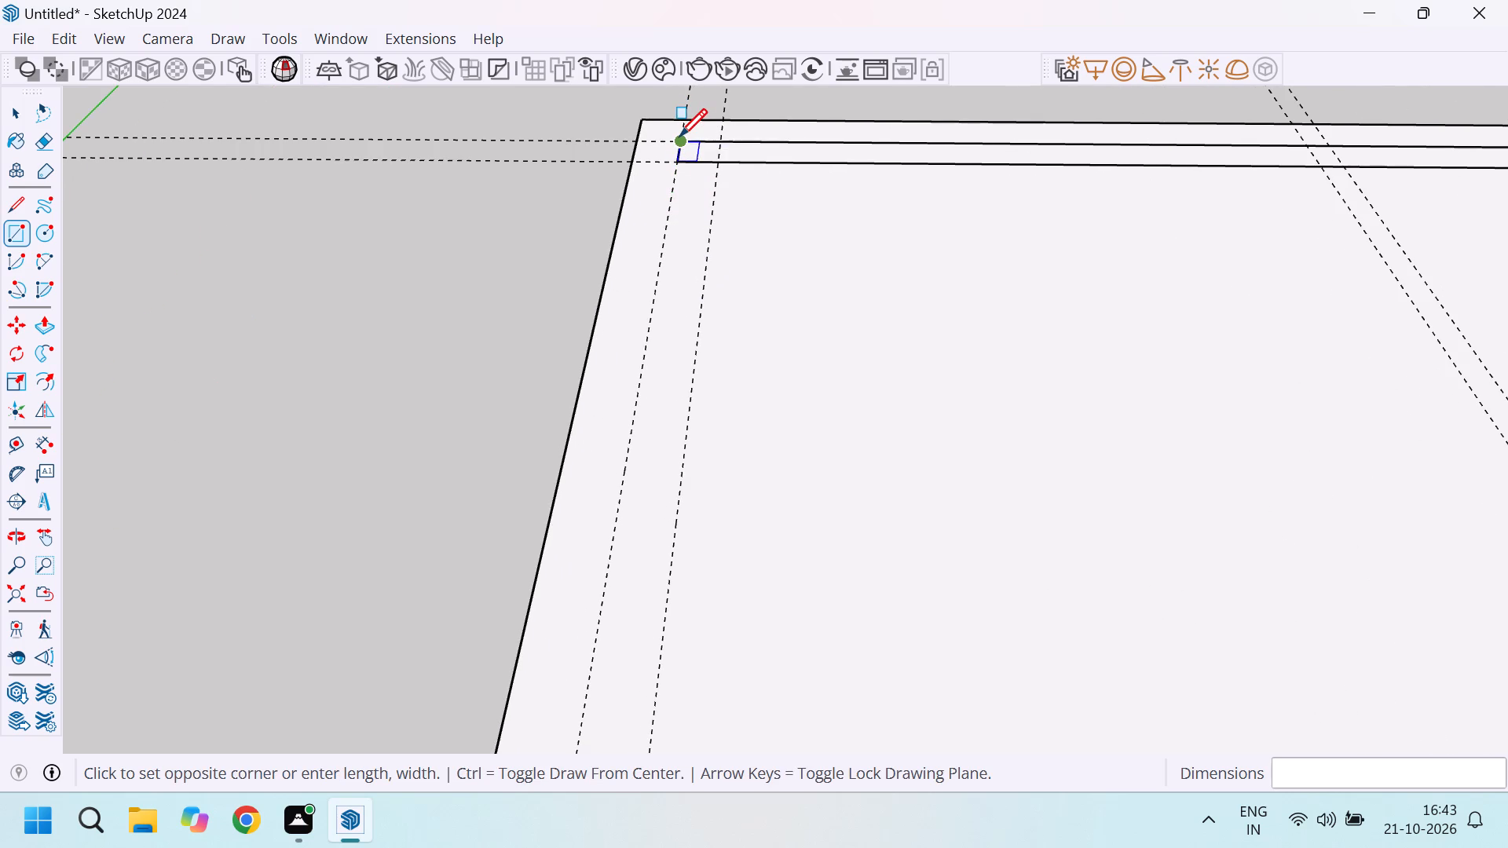
scroll(679, 136, "down", 8)
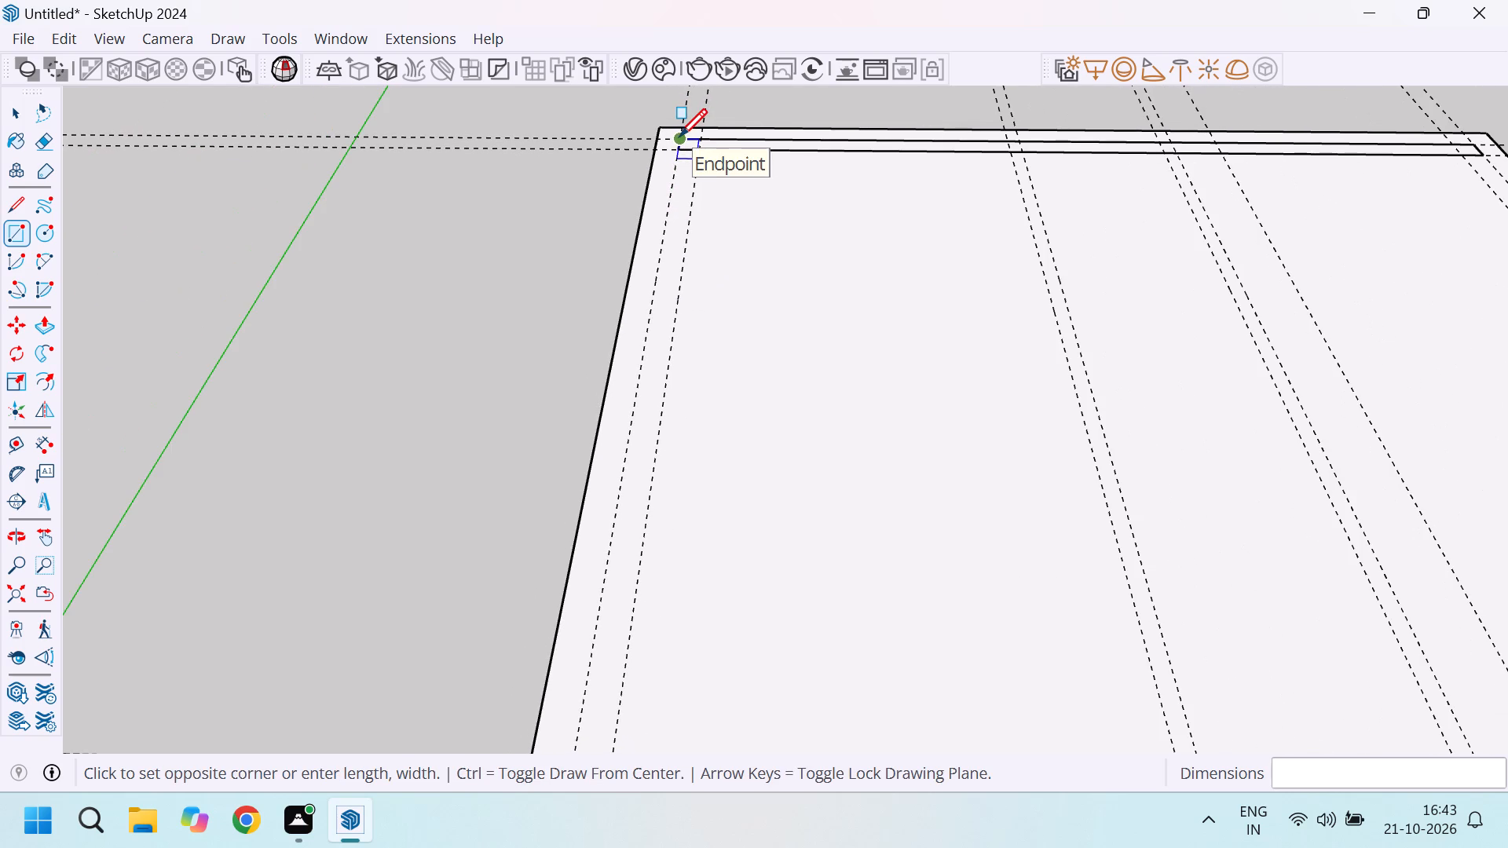
scroll(679, 136, "up", 16)
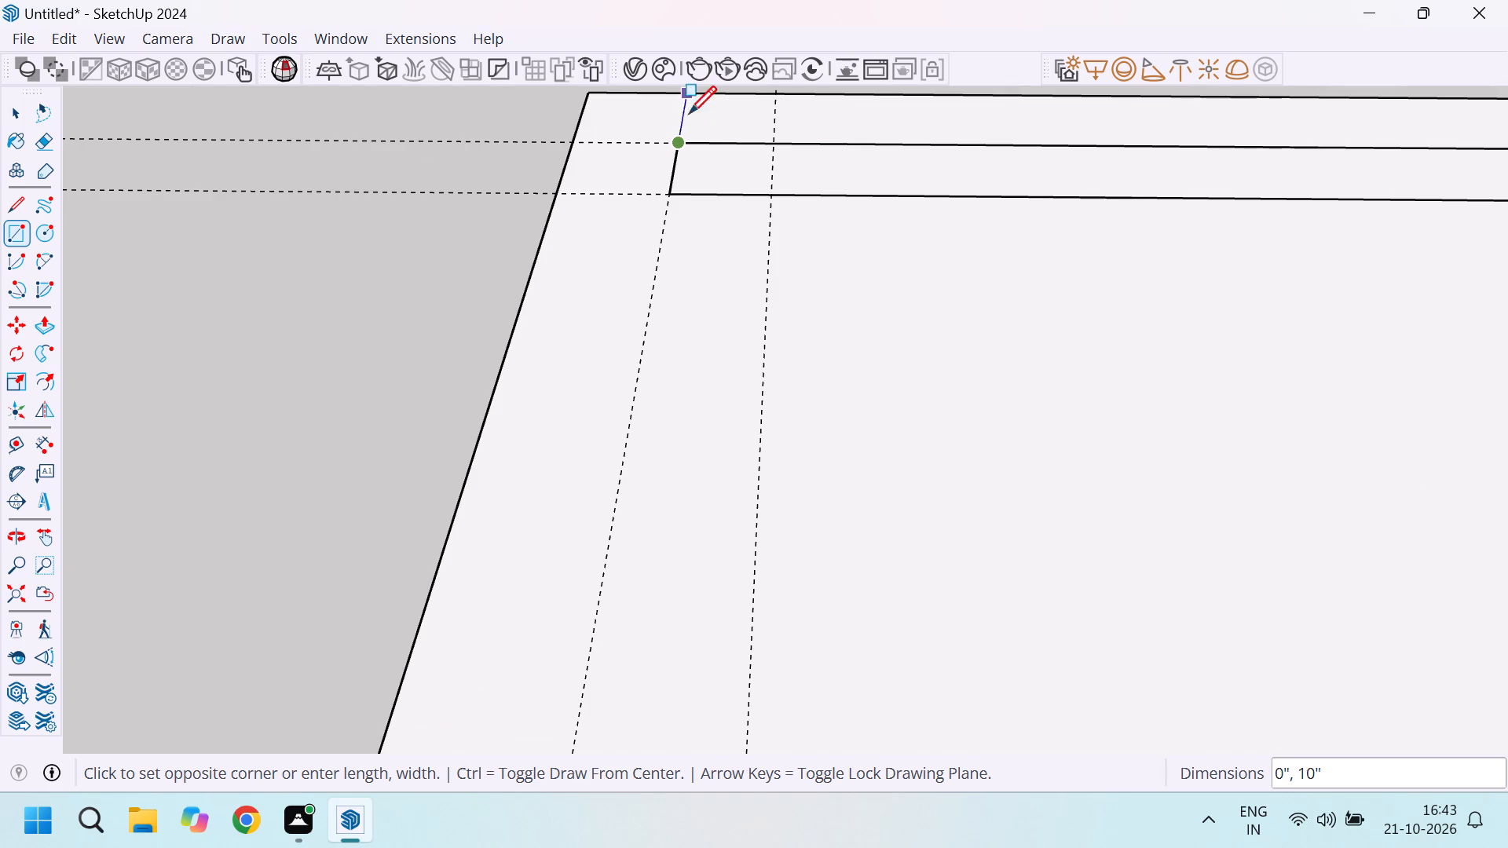
scroll(705, 244, "down", 6)
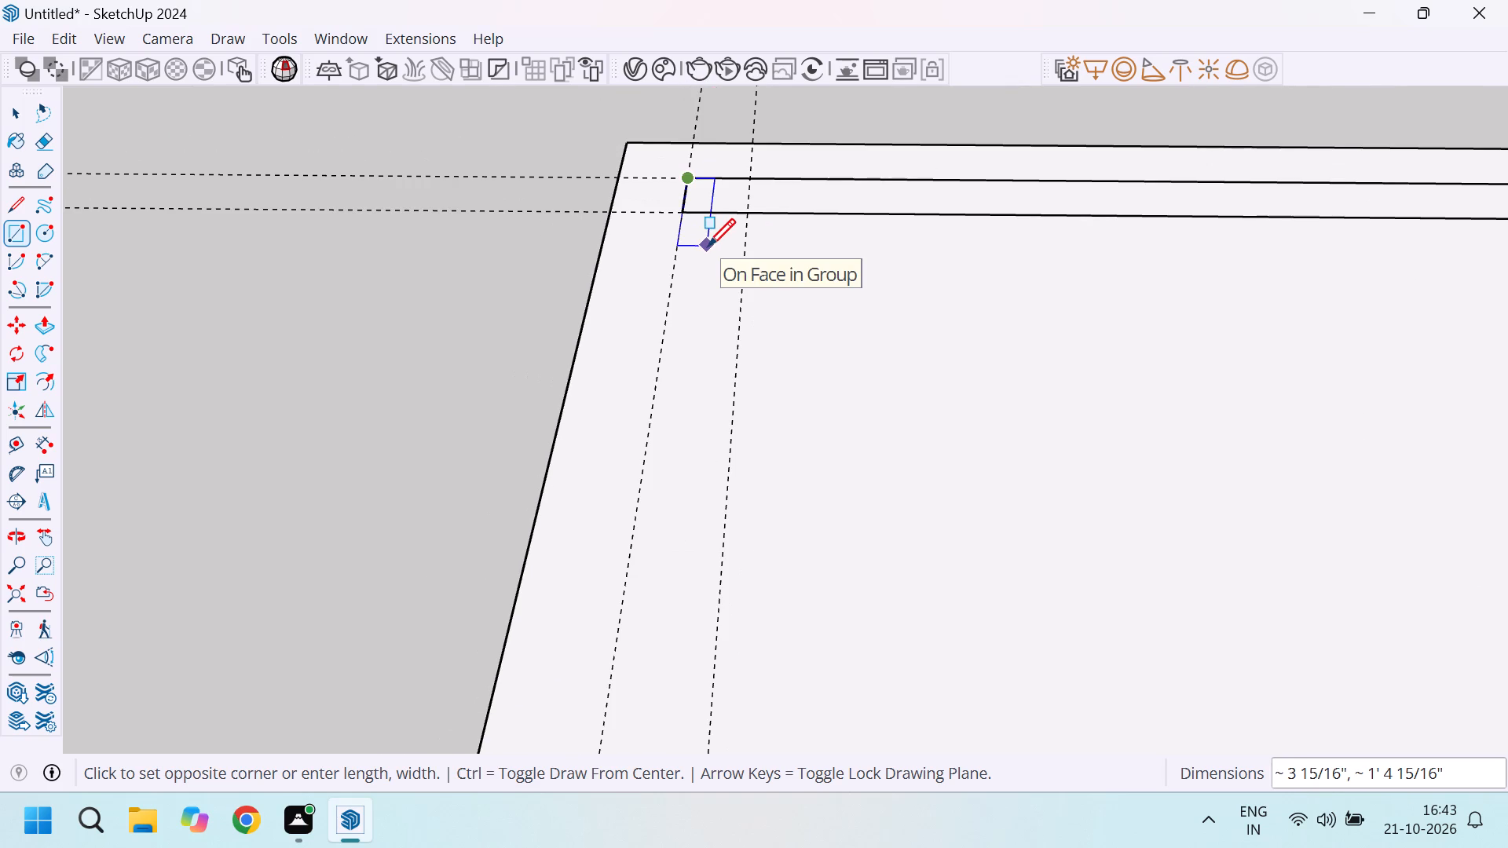
scroll(715, 250, "down", 6)
scroll(727, 356, "down", 19)
scroll(724, 285, "down", 4)
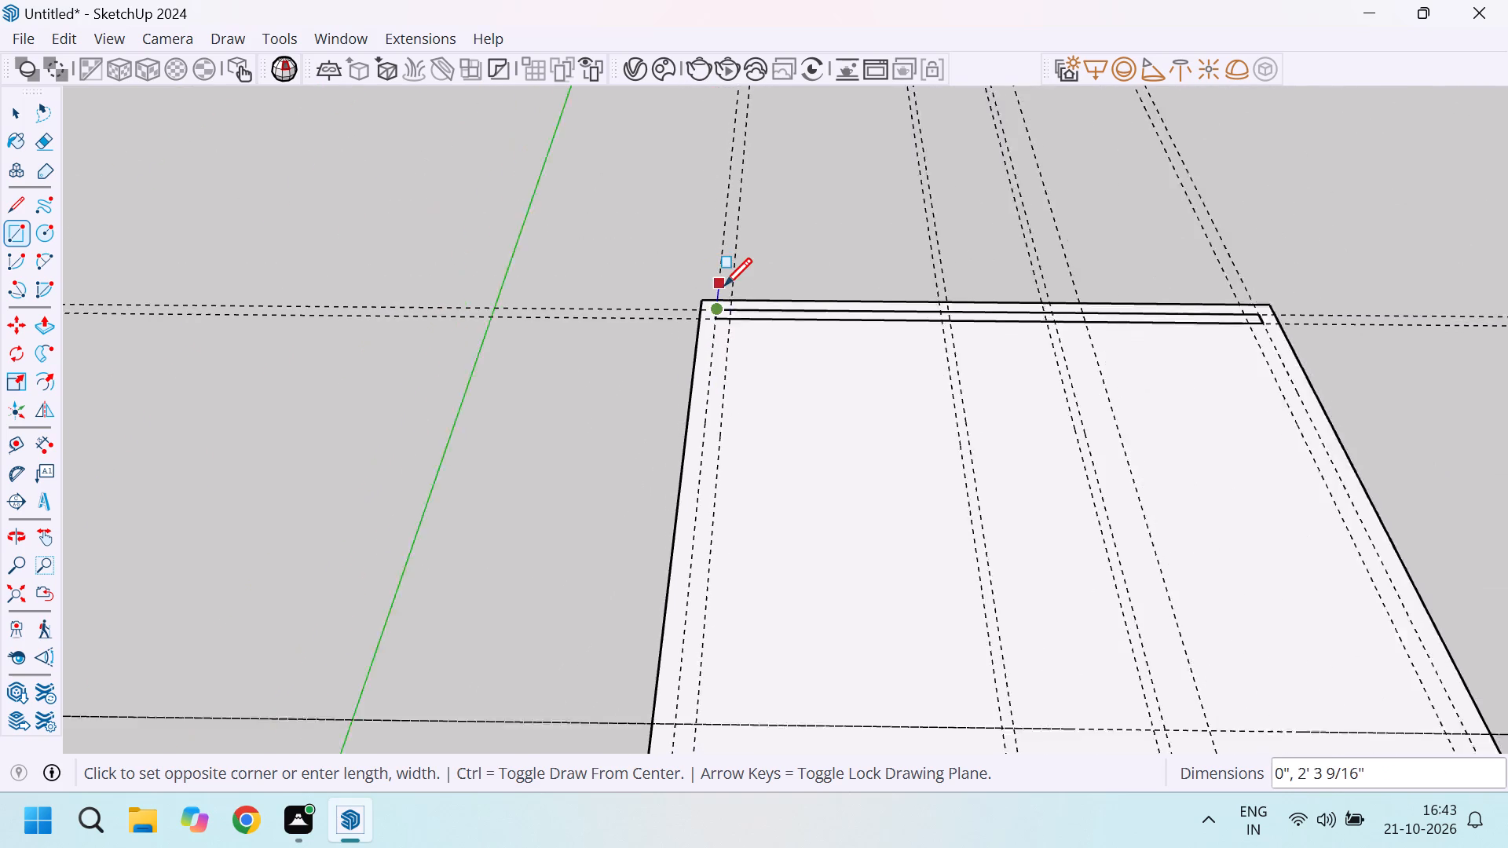
scroll(724, 285, "down", 9)
scroll(729, 441, "up", 7)
scroll(709, 501, "up", 6)
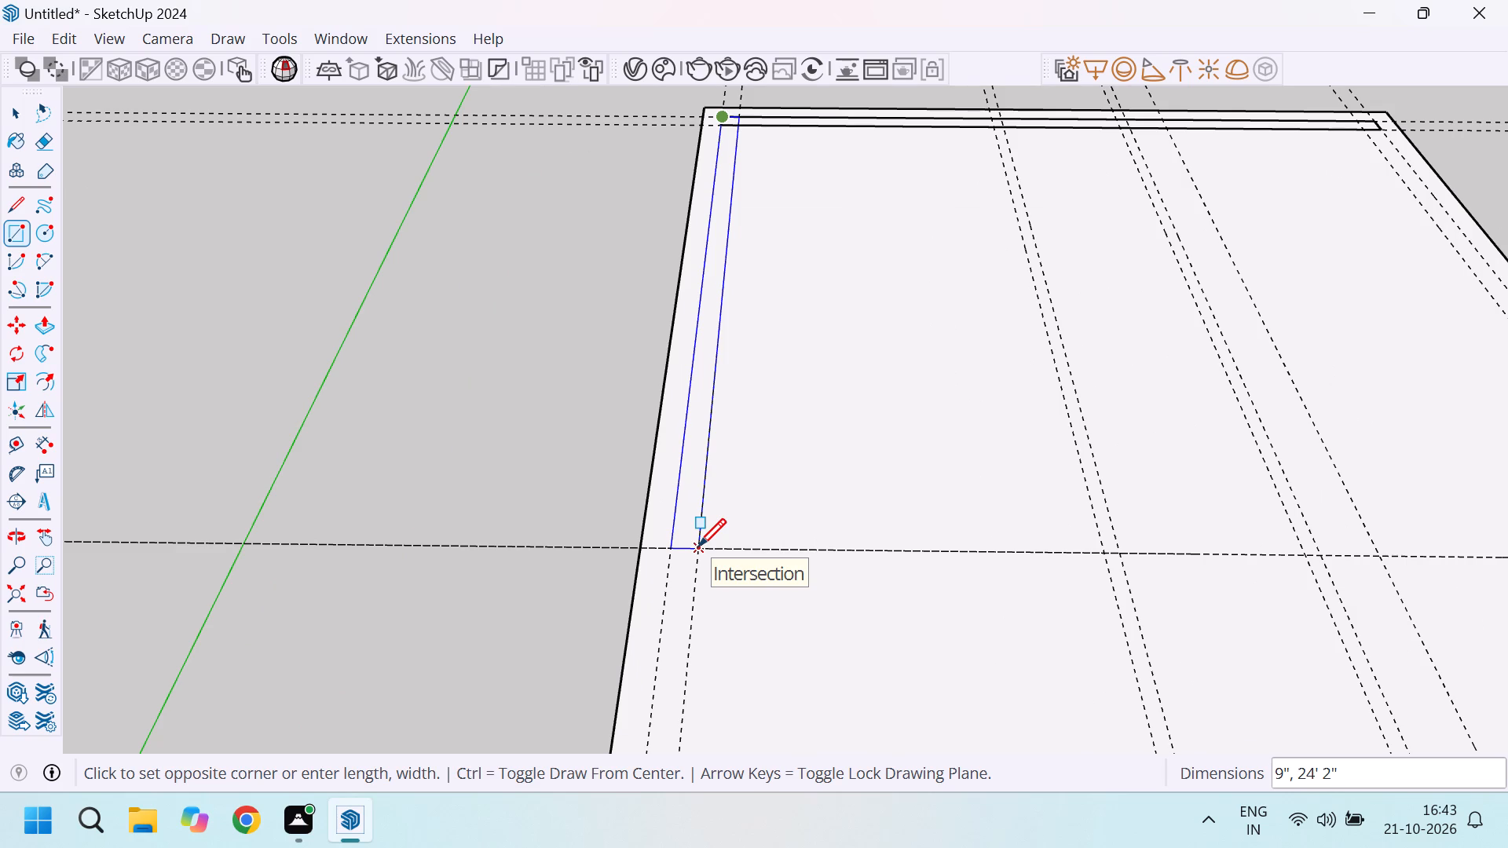
type("9,25'")
key("Return")
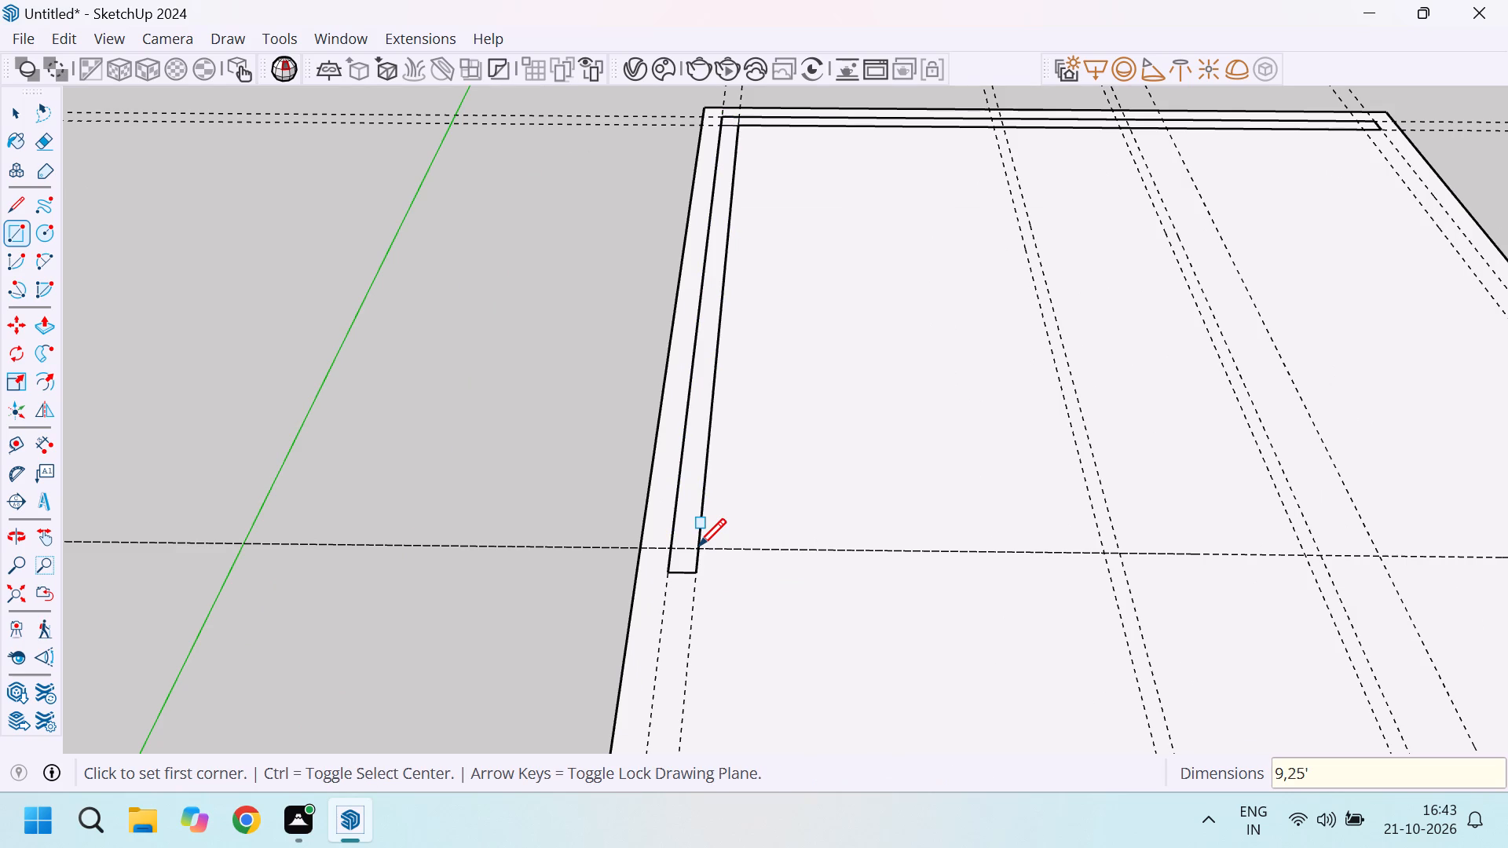
Examine where the front end of the left wall rectangle falls relative to the cross guide.
scroll(642, 473, "down", 10)
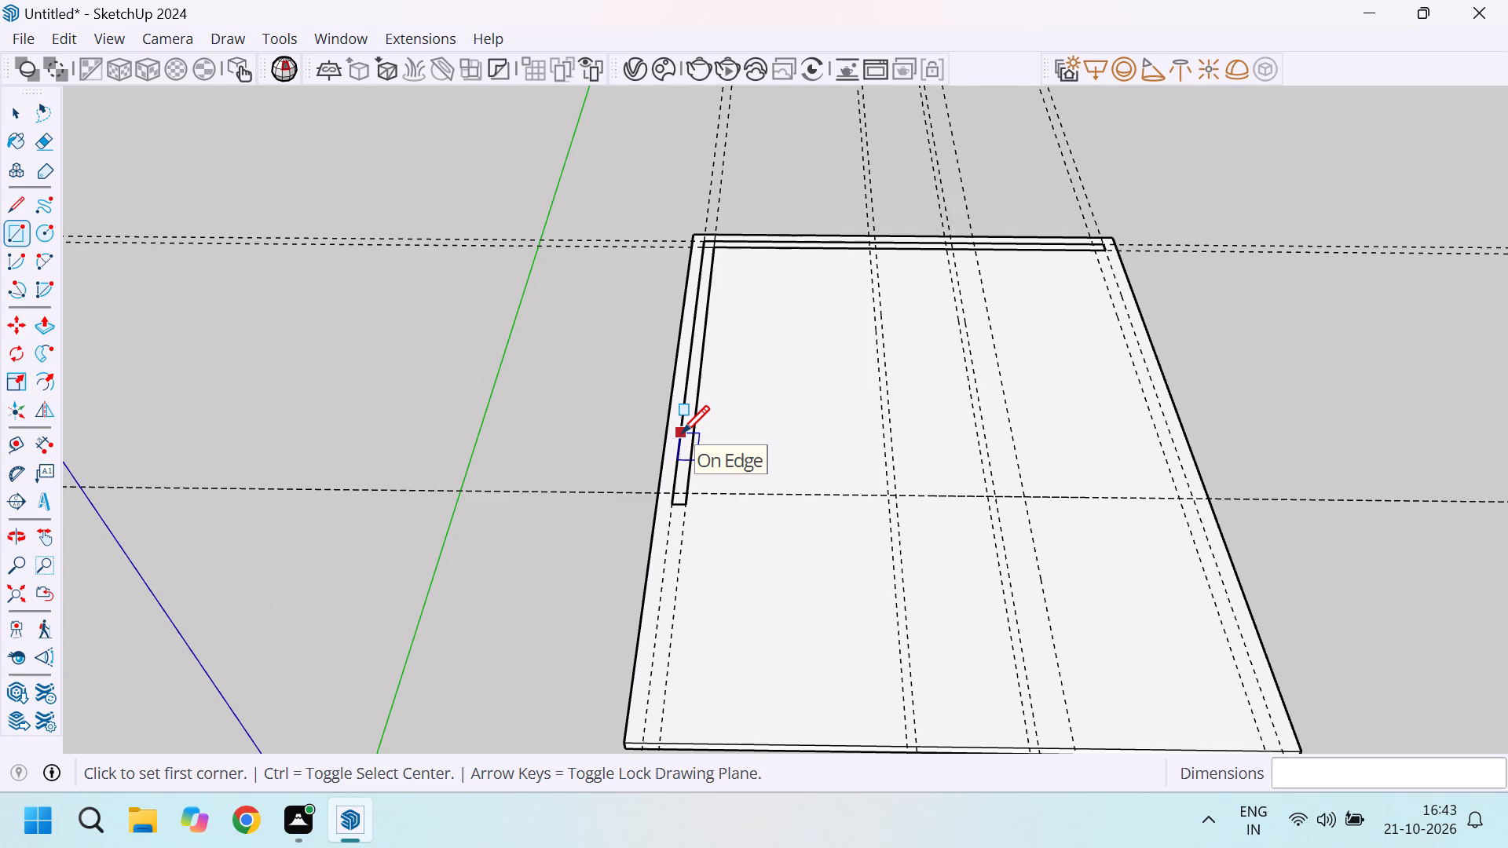
scroll(704, 456, "up", 5)
scroll(669, 517, "up", 5)
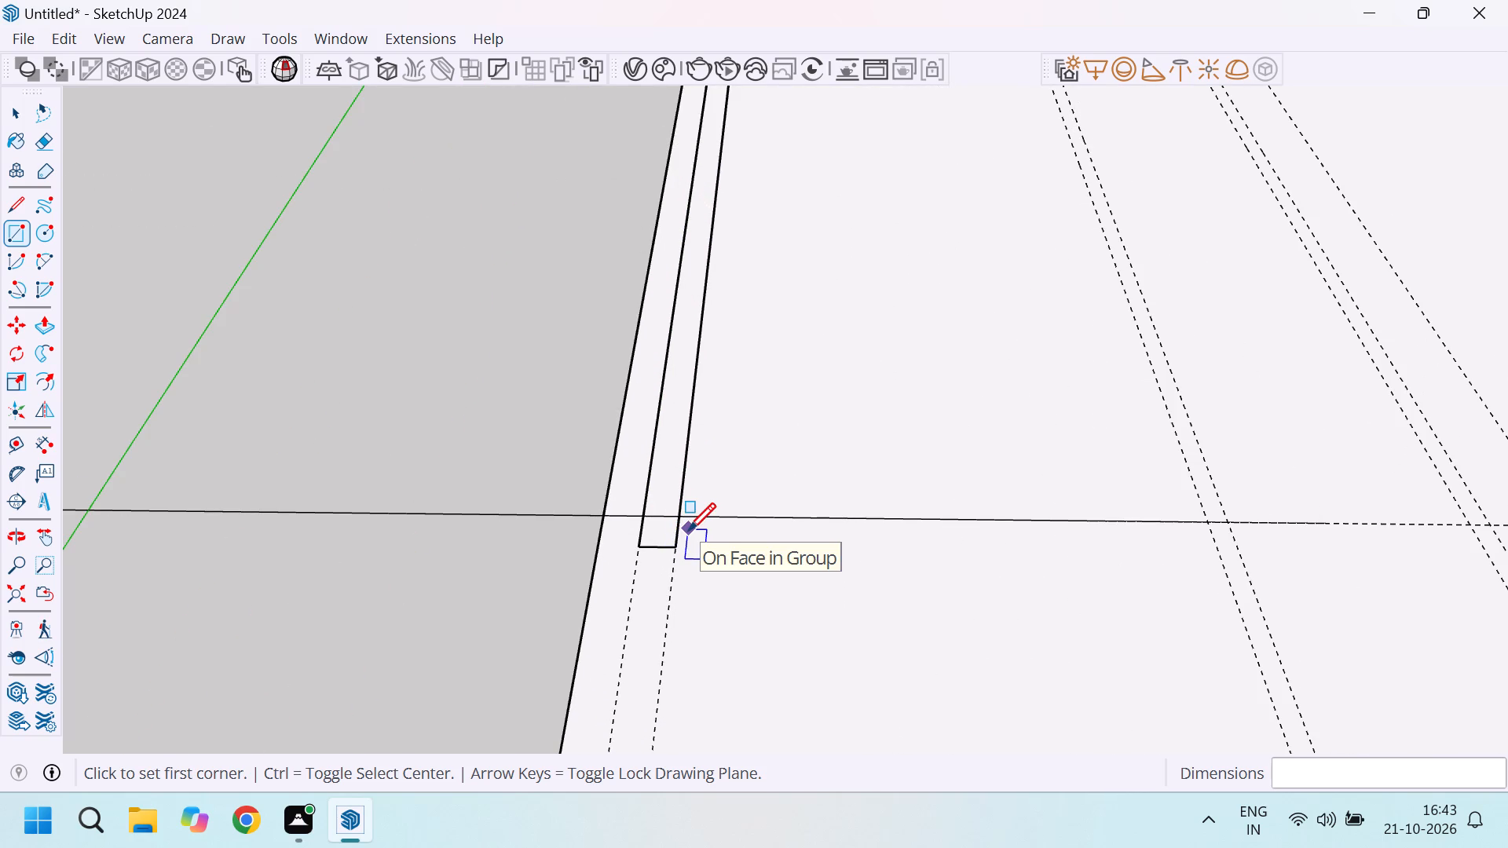
scroll(590, 422, "down", 11)
scroll(722, 494, "up", 5)
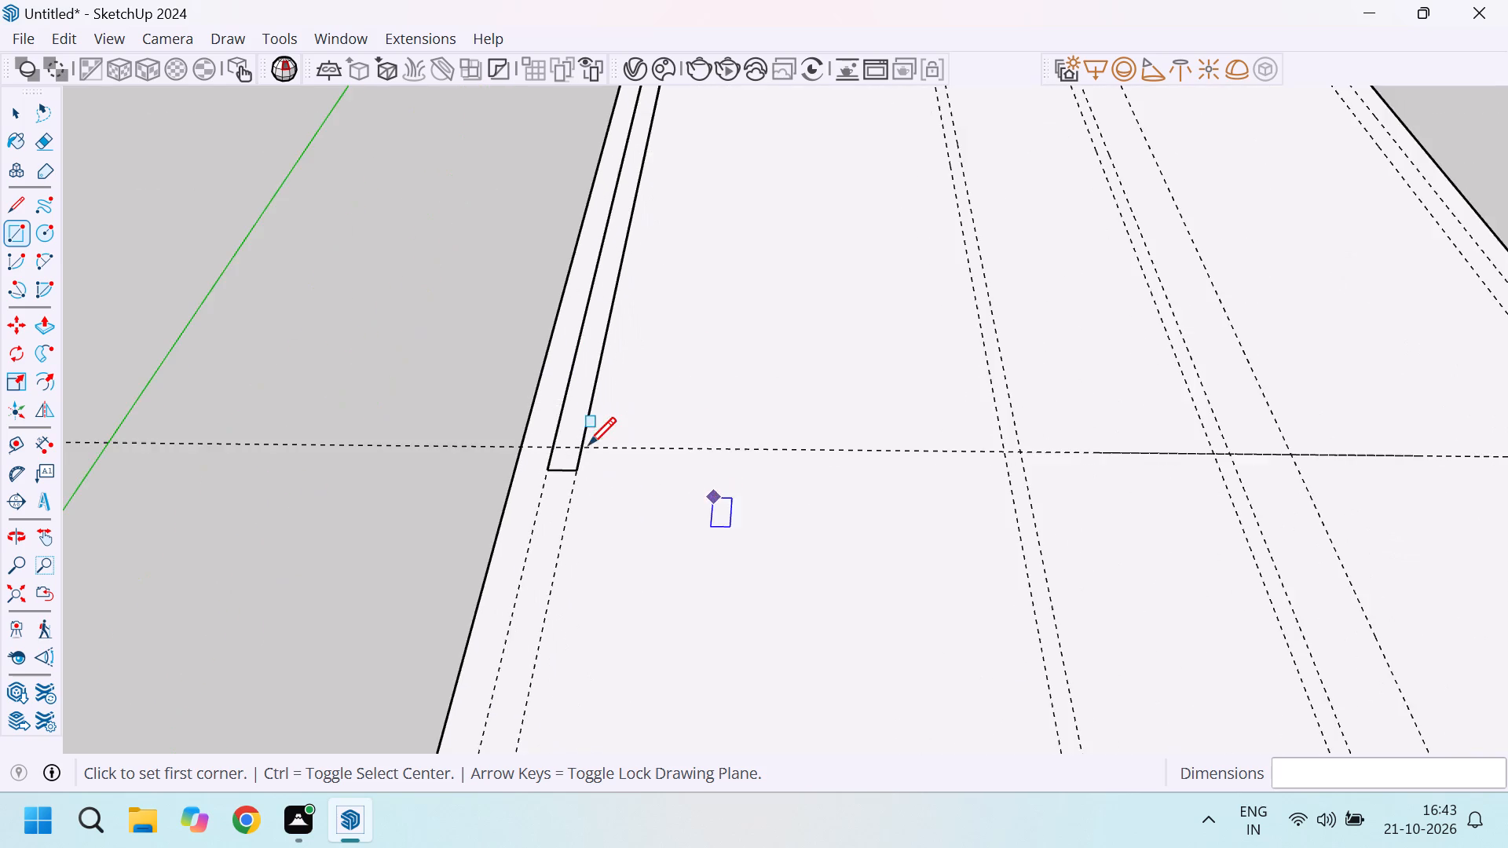
scroll(579, 440, "down", 10)
scroll(679, 276, "up", 7)
scroll(696, 289, "down", 4)
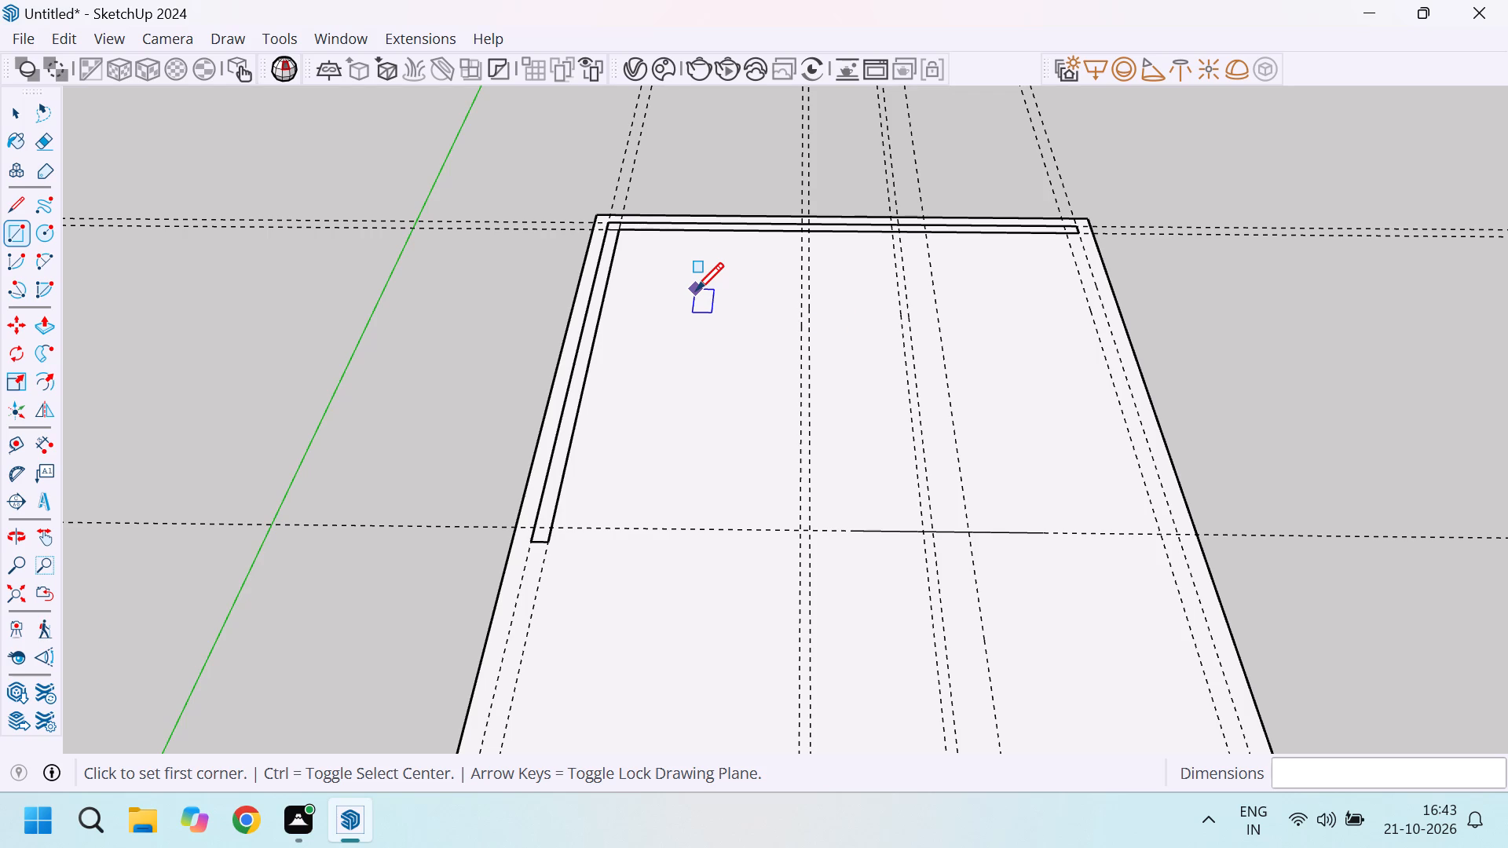
Place a guide parallel to the rear wall, 11' from its inner edge toward the front of the plan.
scroll(1115, 308, "up", 4)
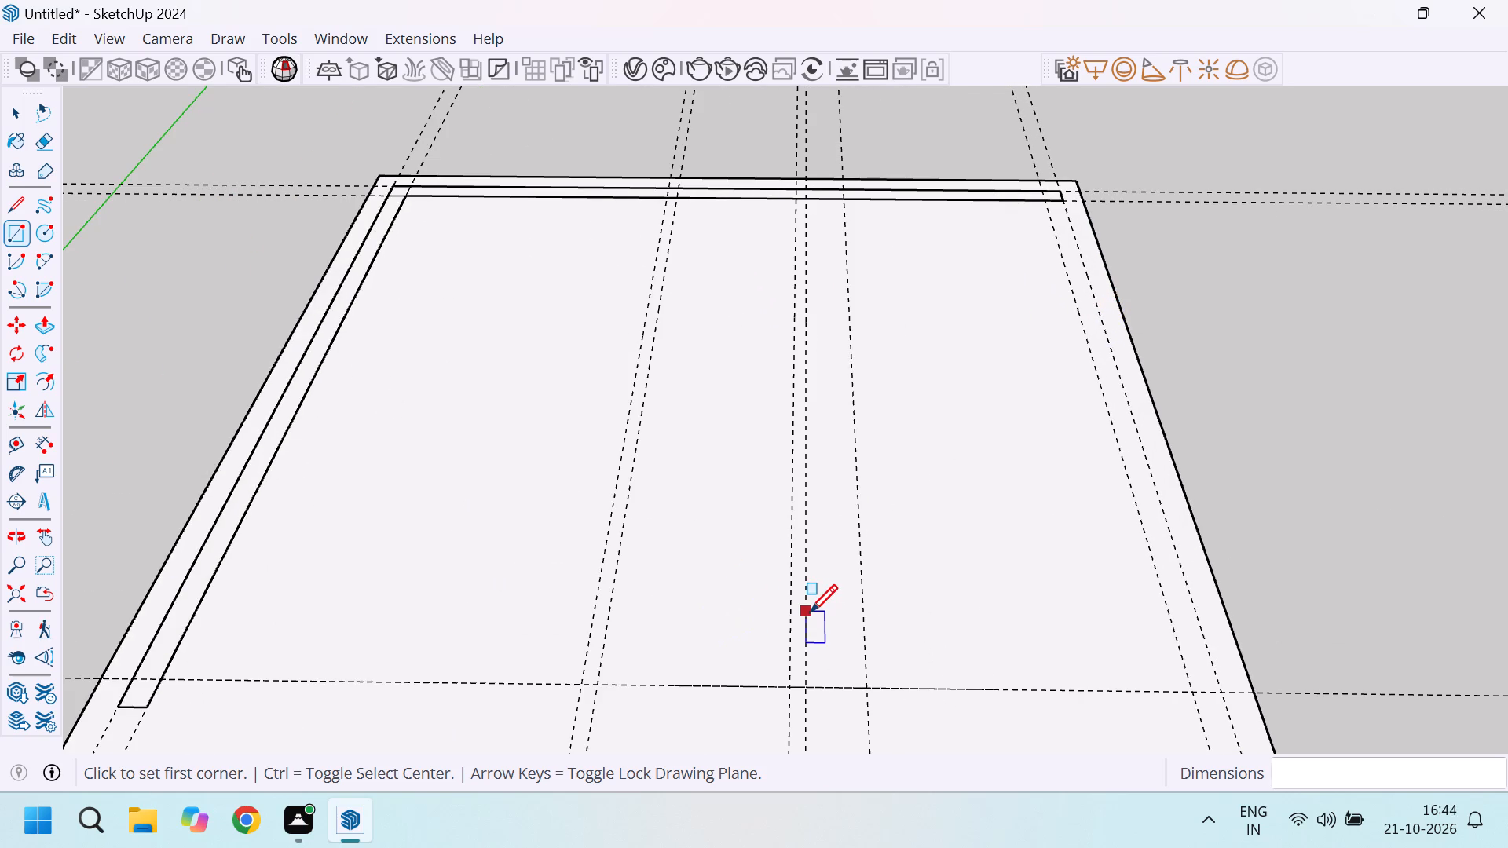
scroll(810, 612, "down", 3)
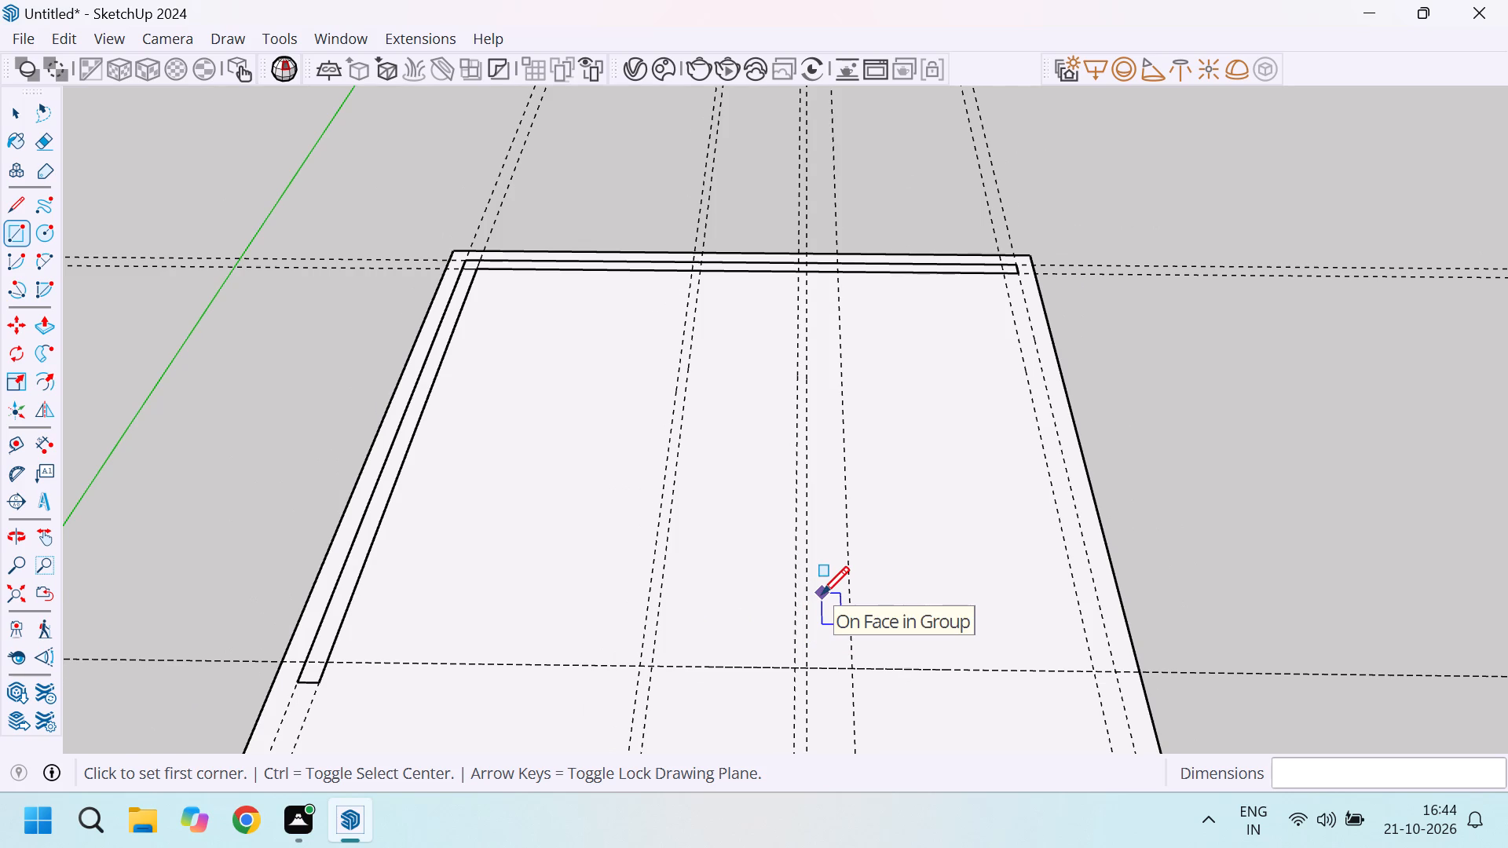
scroll(1057, 266, "up", 7)
scroll(986, 371, "down", 5)
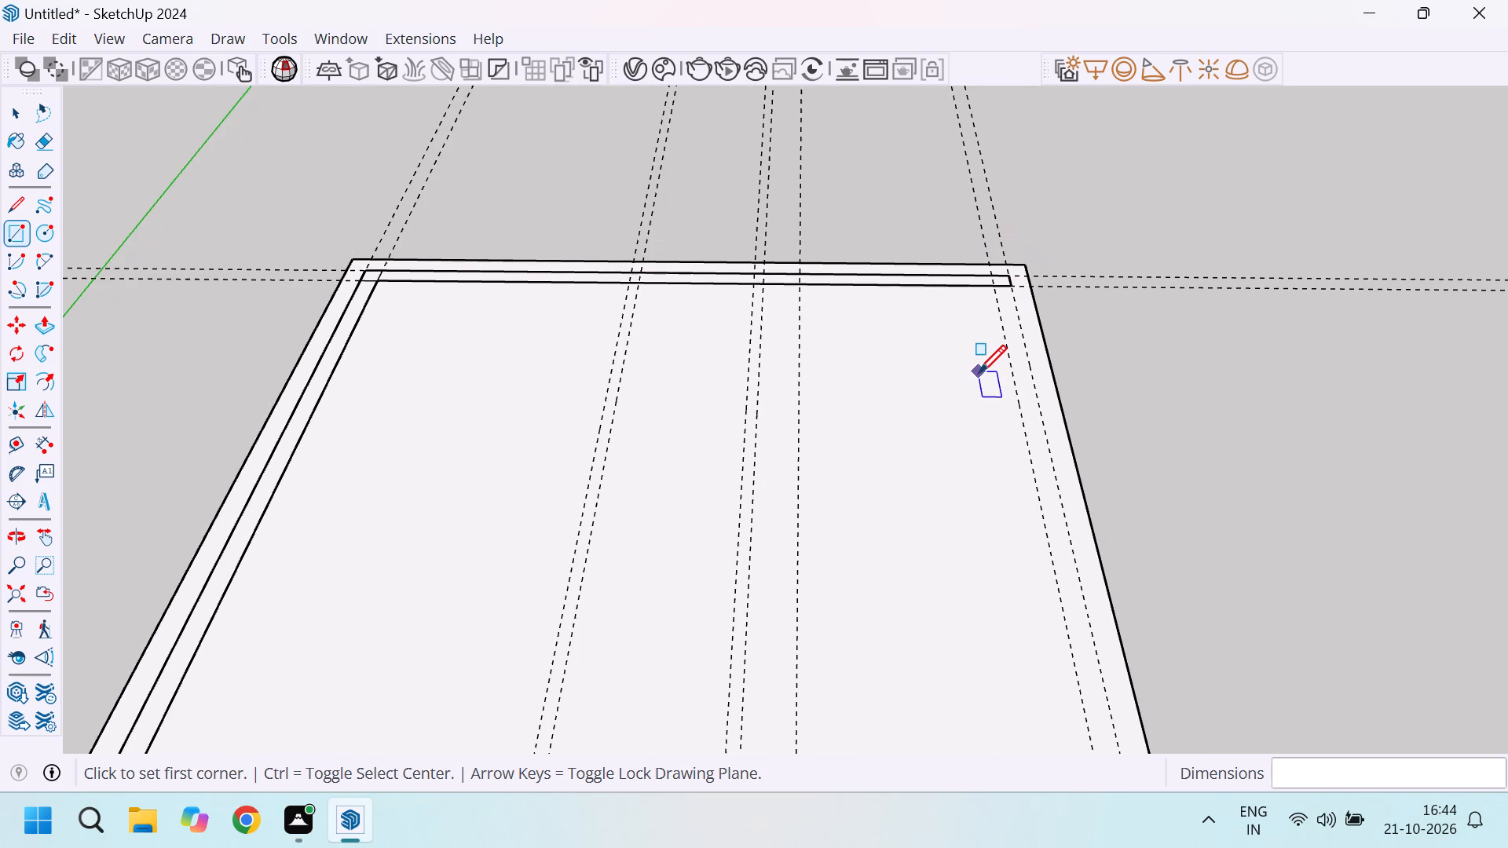
key("t")
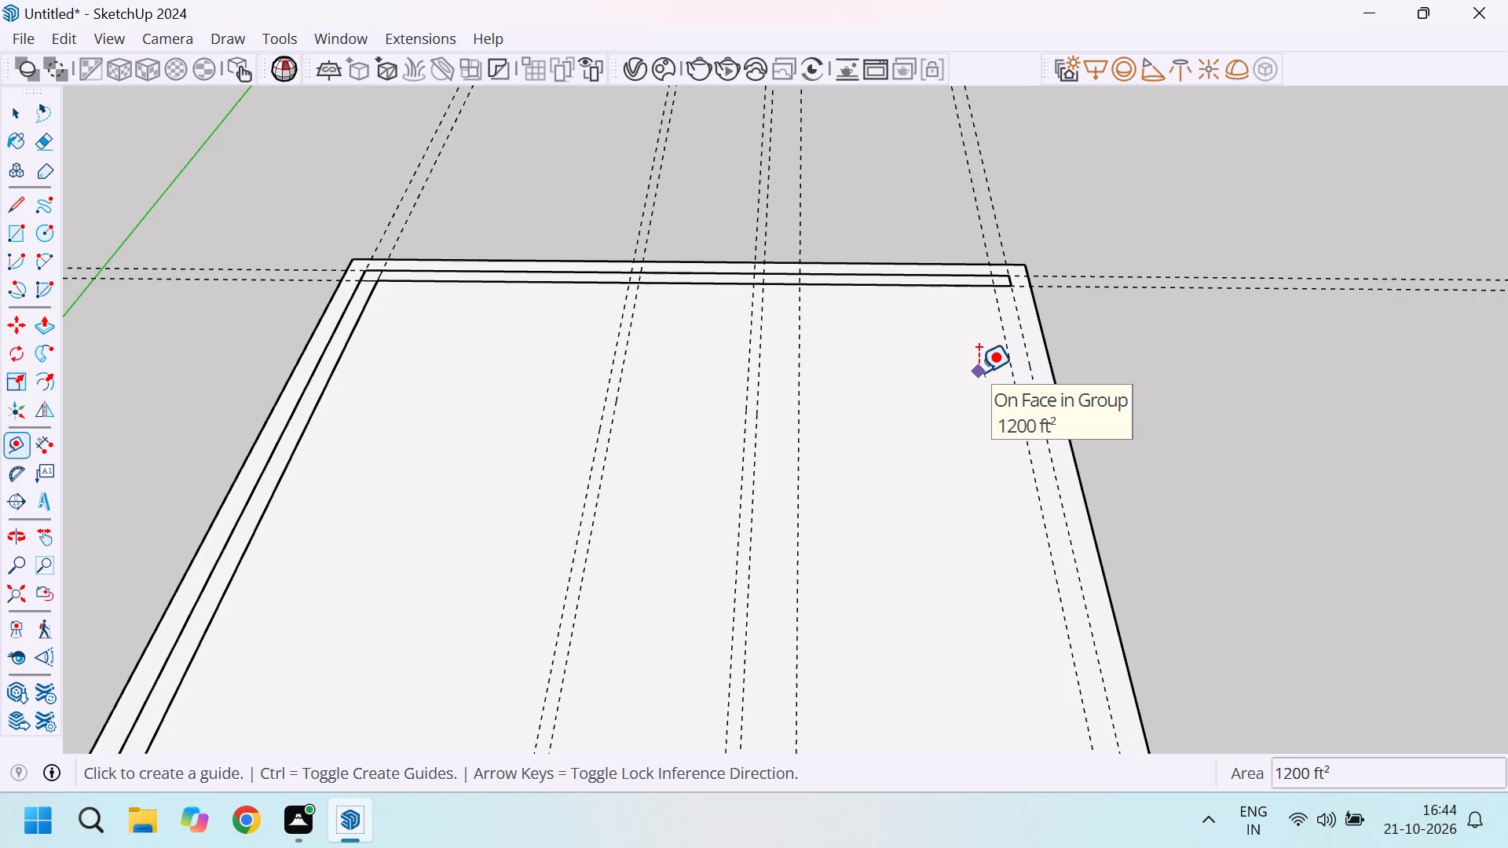
left_click(921, 283)
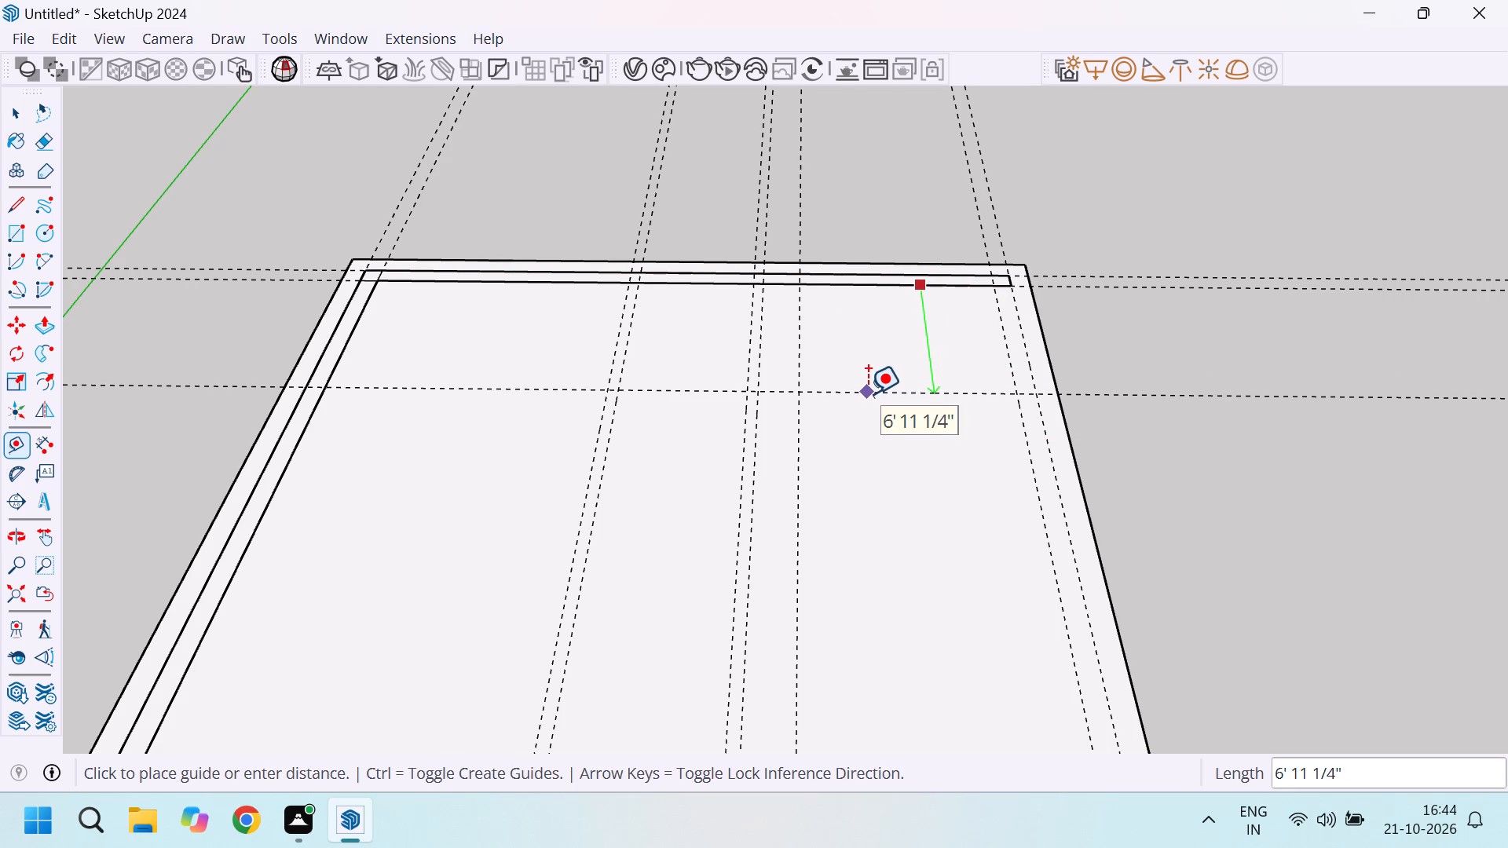
type("11'")
key("Return")
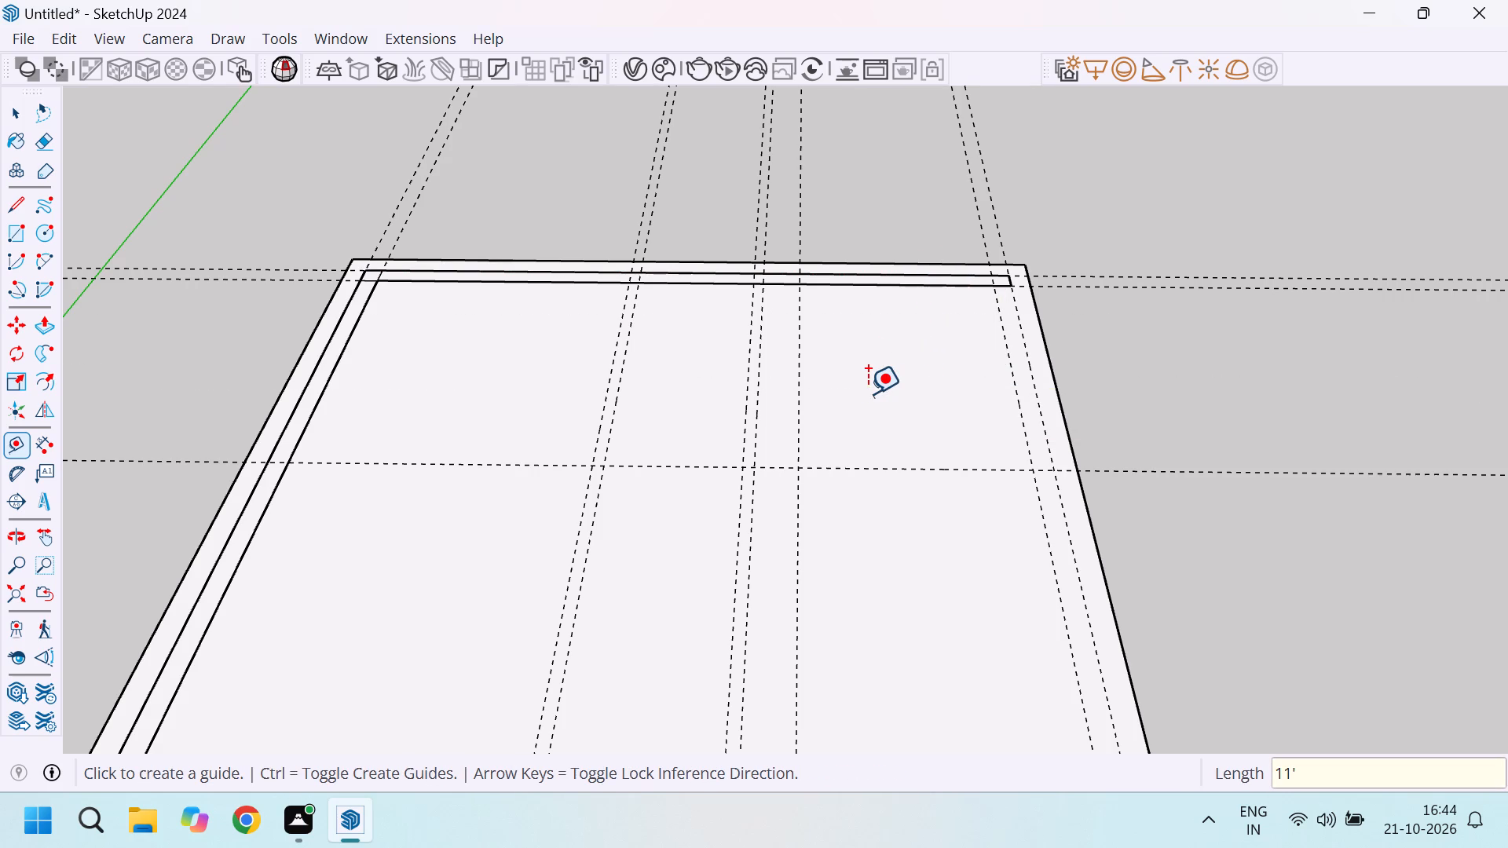
Place a guide 5" in front of the 11' cross guide, offset toward the front of the plan.
scroll(906, 364, "down", 5)
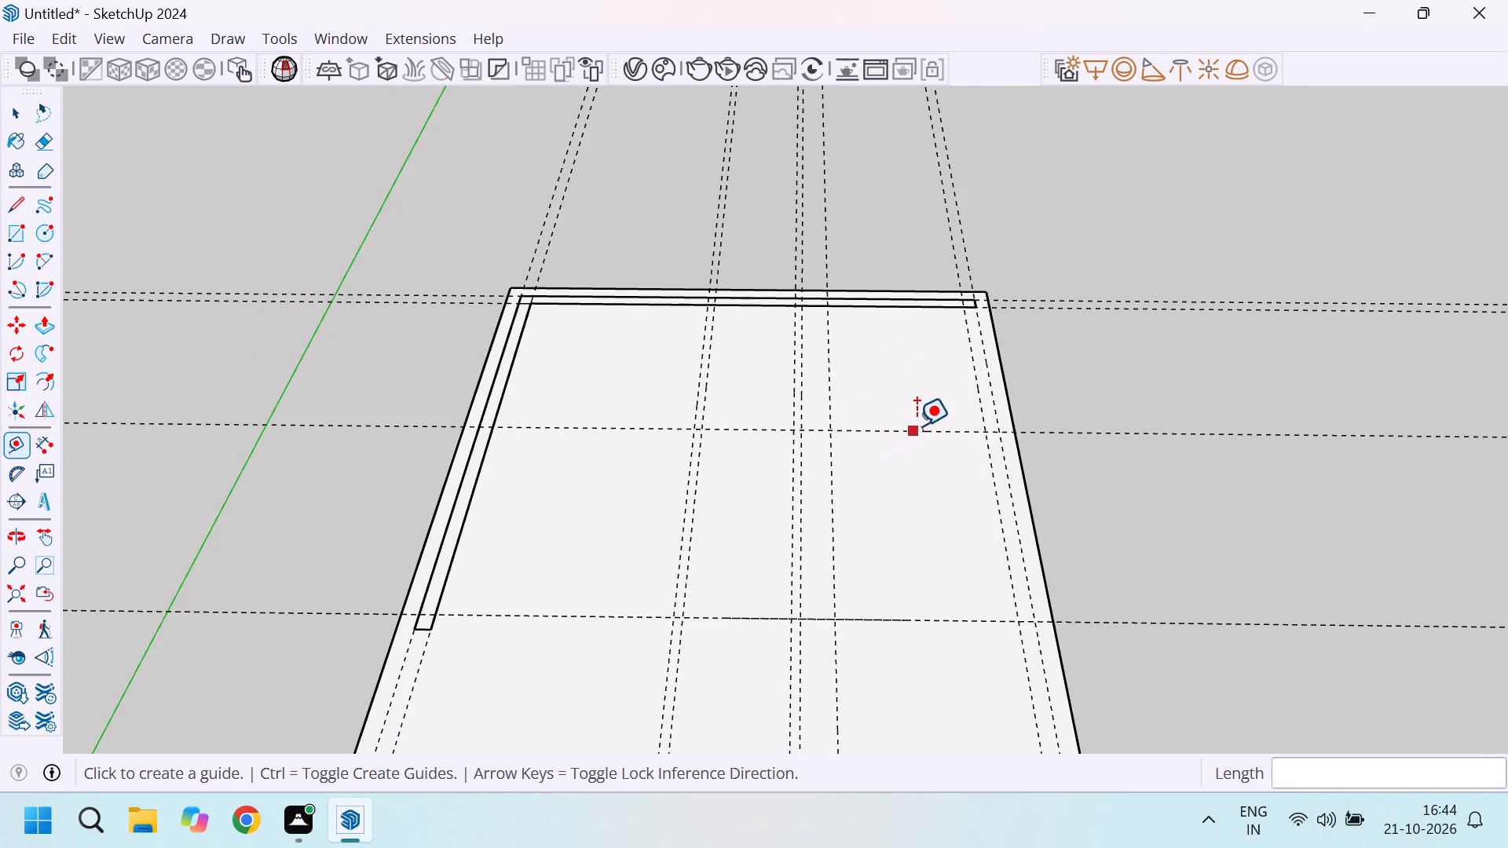
left_click(917, 426)
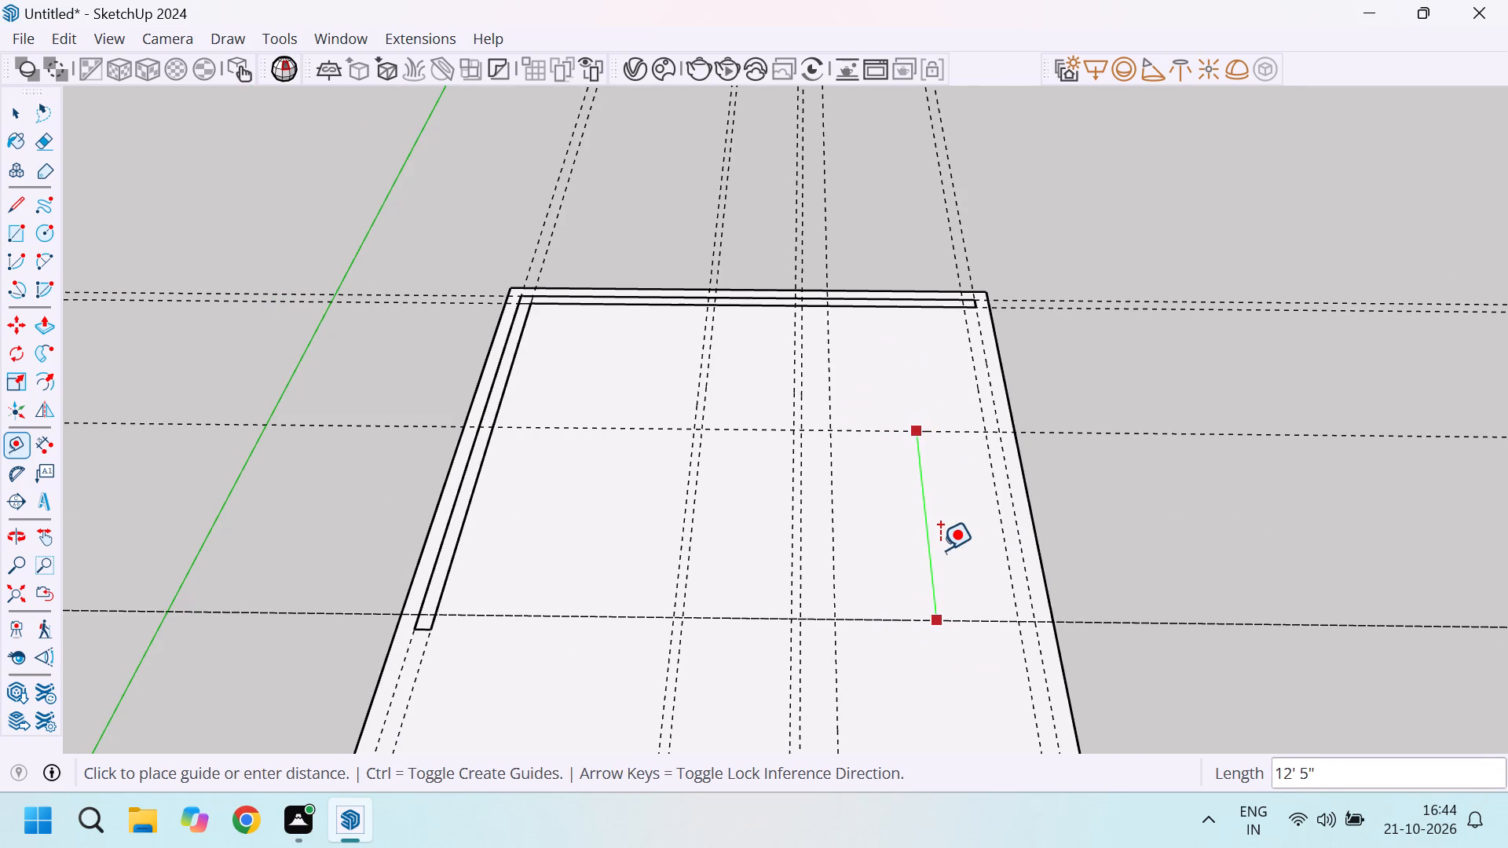
key("5")
key("Return")
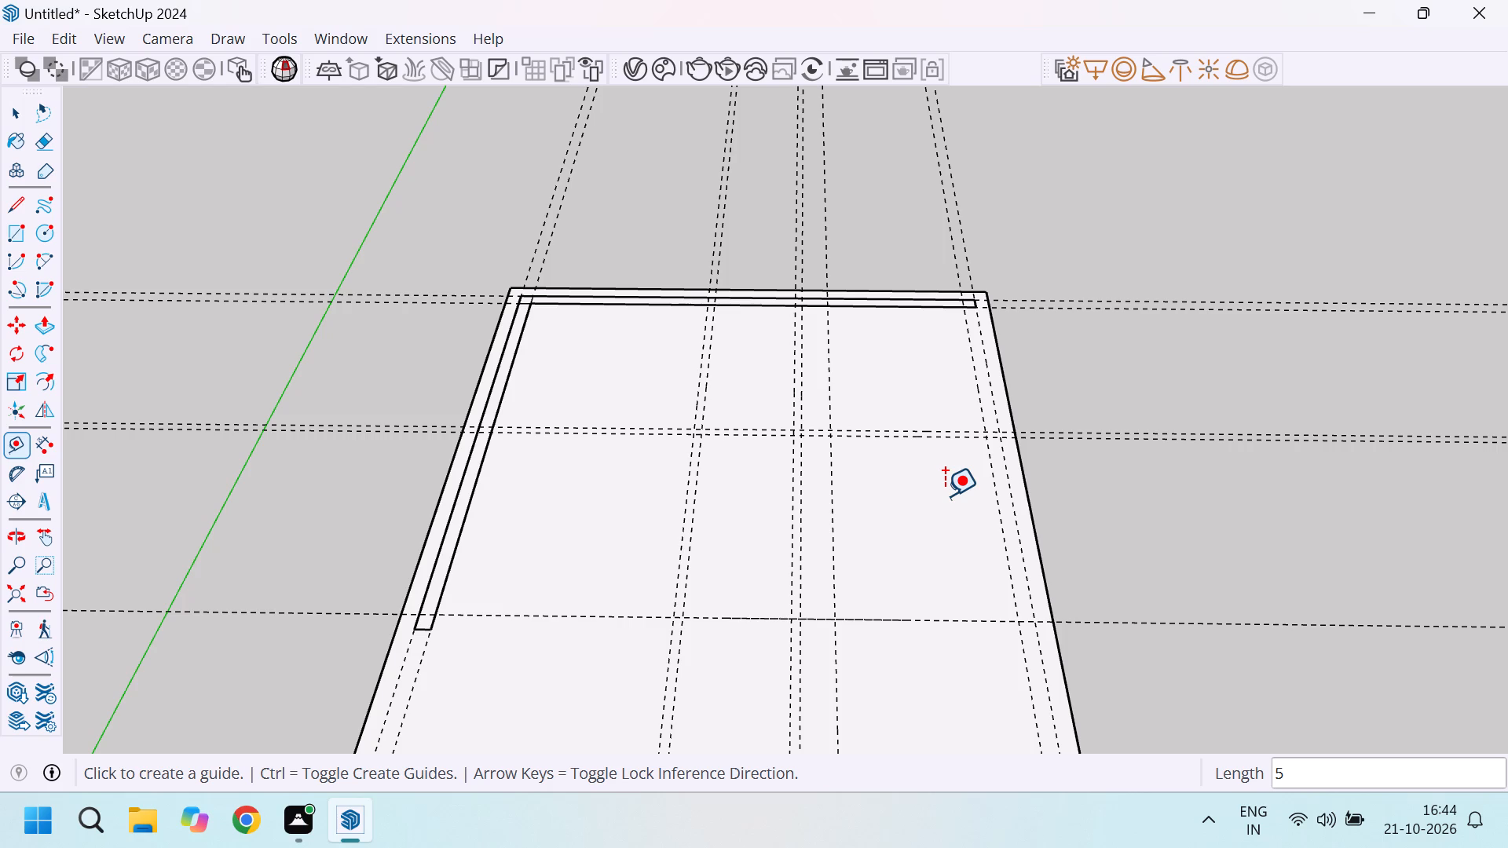
Measure the depth from the rear wall's inner edge to the nearer of the two paired cross guides.
scroll(926, 215, "up", 4)
scroll(794, 387, "up", 1)
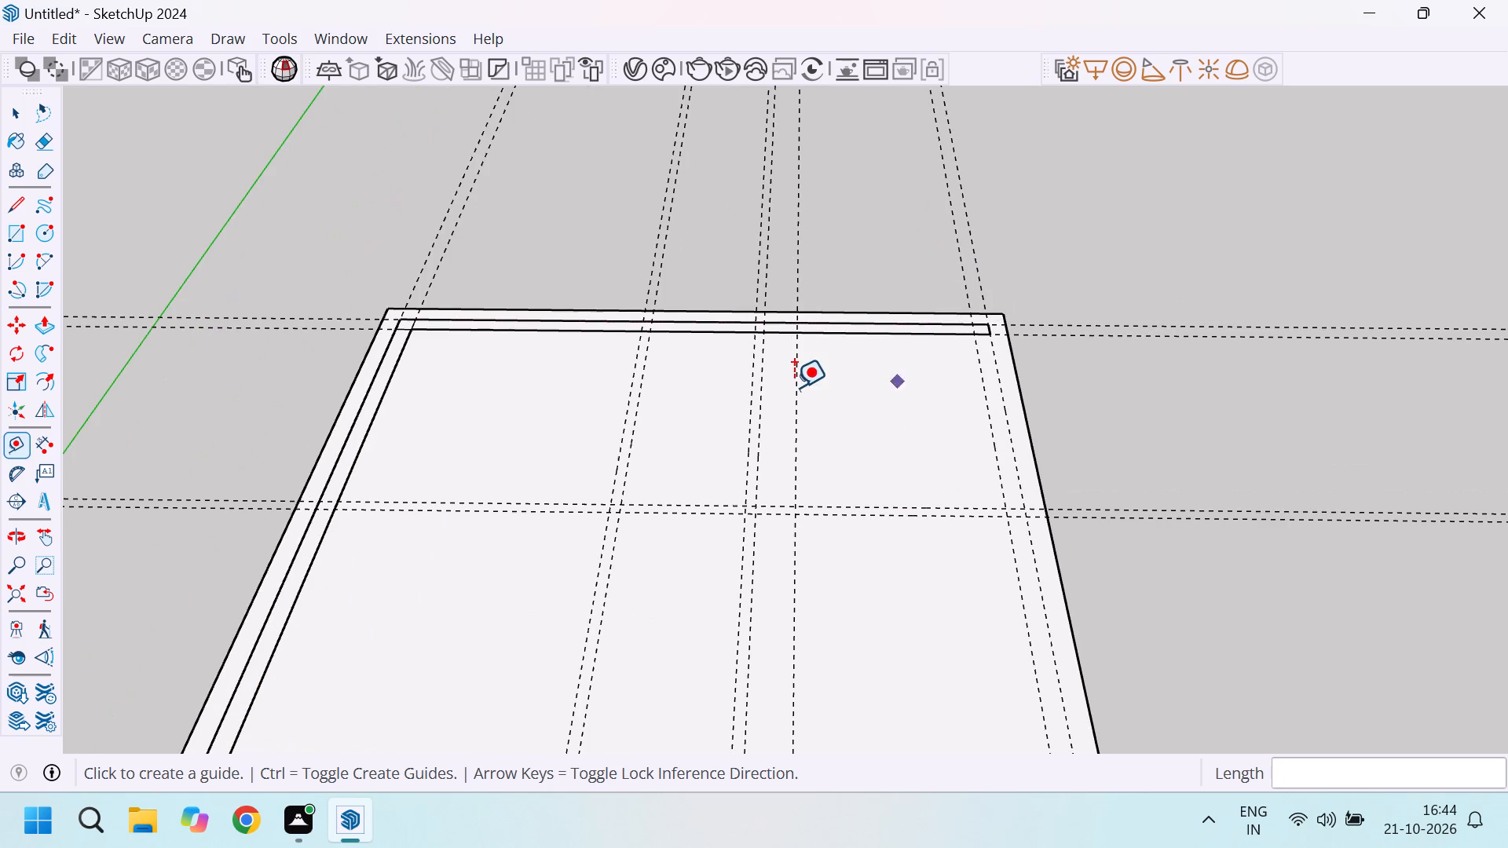
scroll(794, 387, "up", 2)
left_click_drag(869, 320, 868, 327)
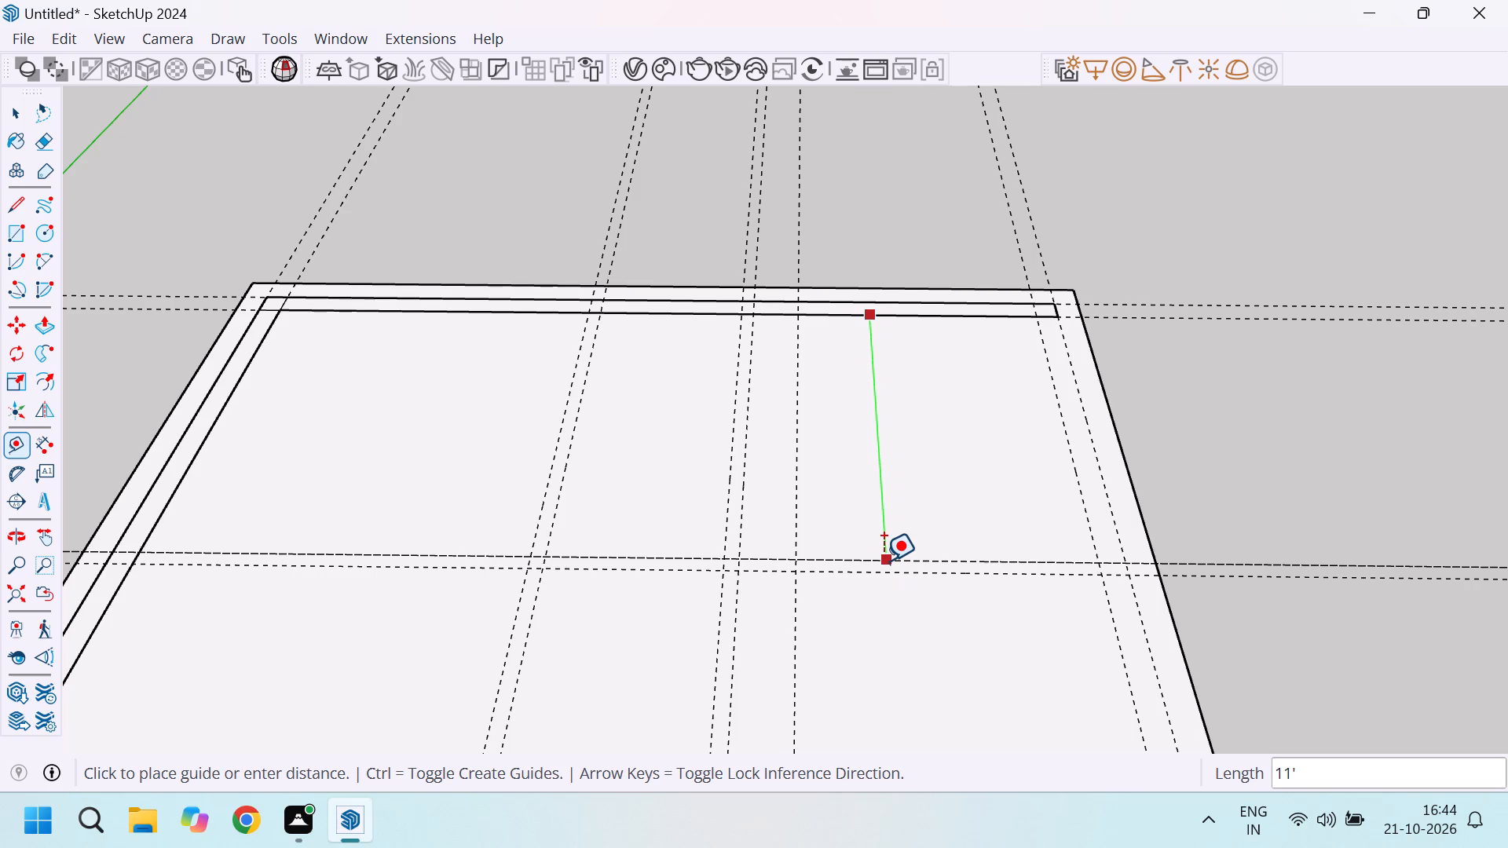
key("Escape")
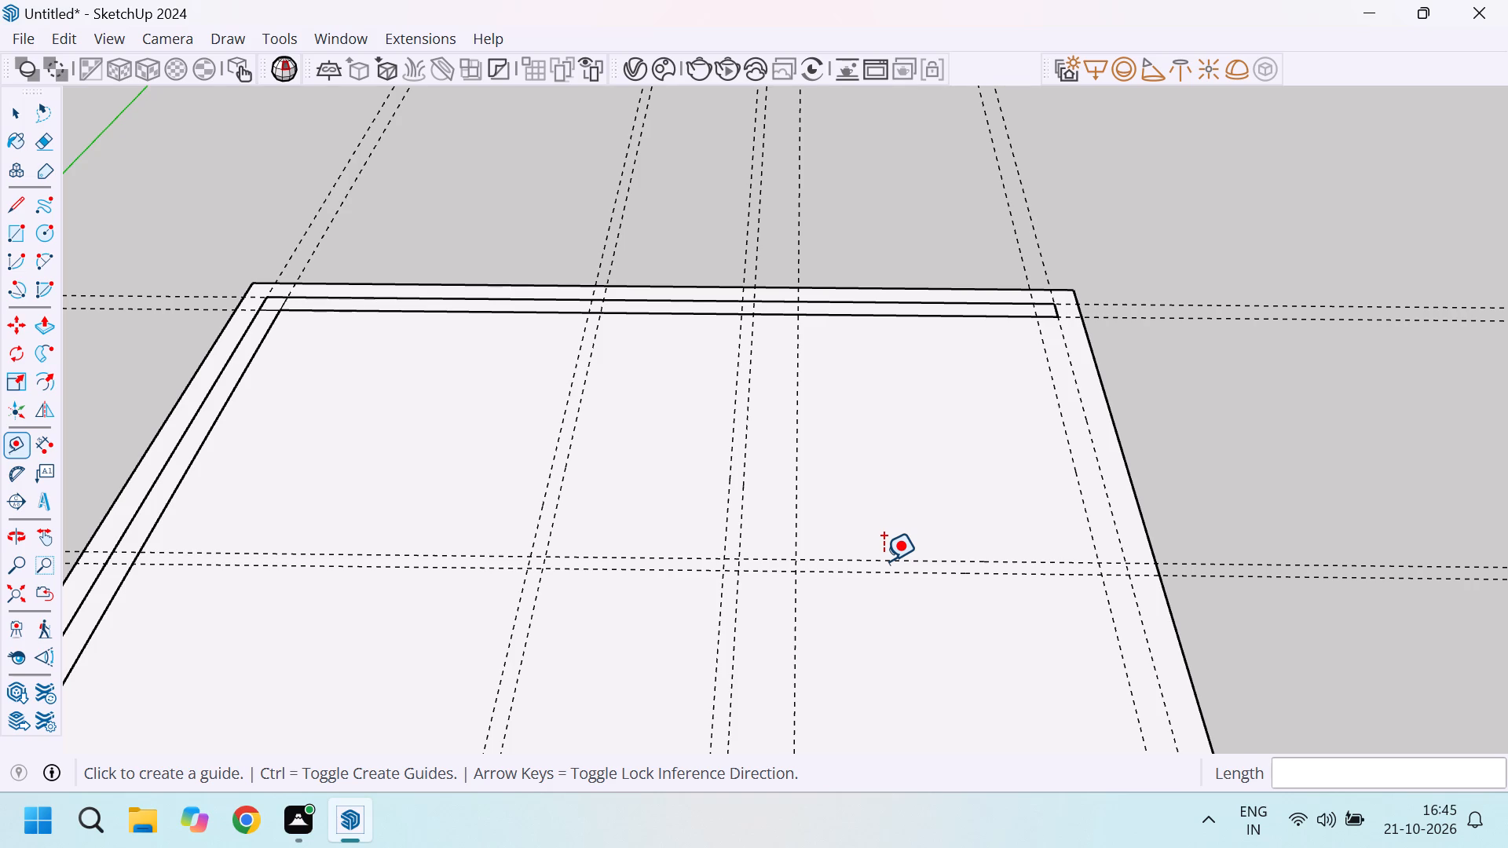
Measure from where the single lengthwise guide crosses the front cross guide to the inner guide, outer guide and right slab edge.
scroll(800, 573, "down", 4)
scroll(864, 557, "down", 2)
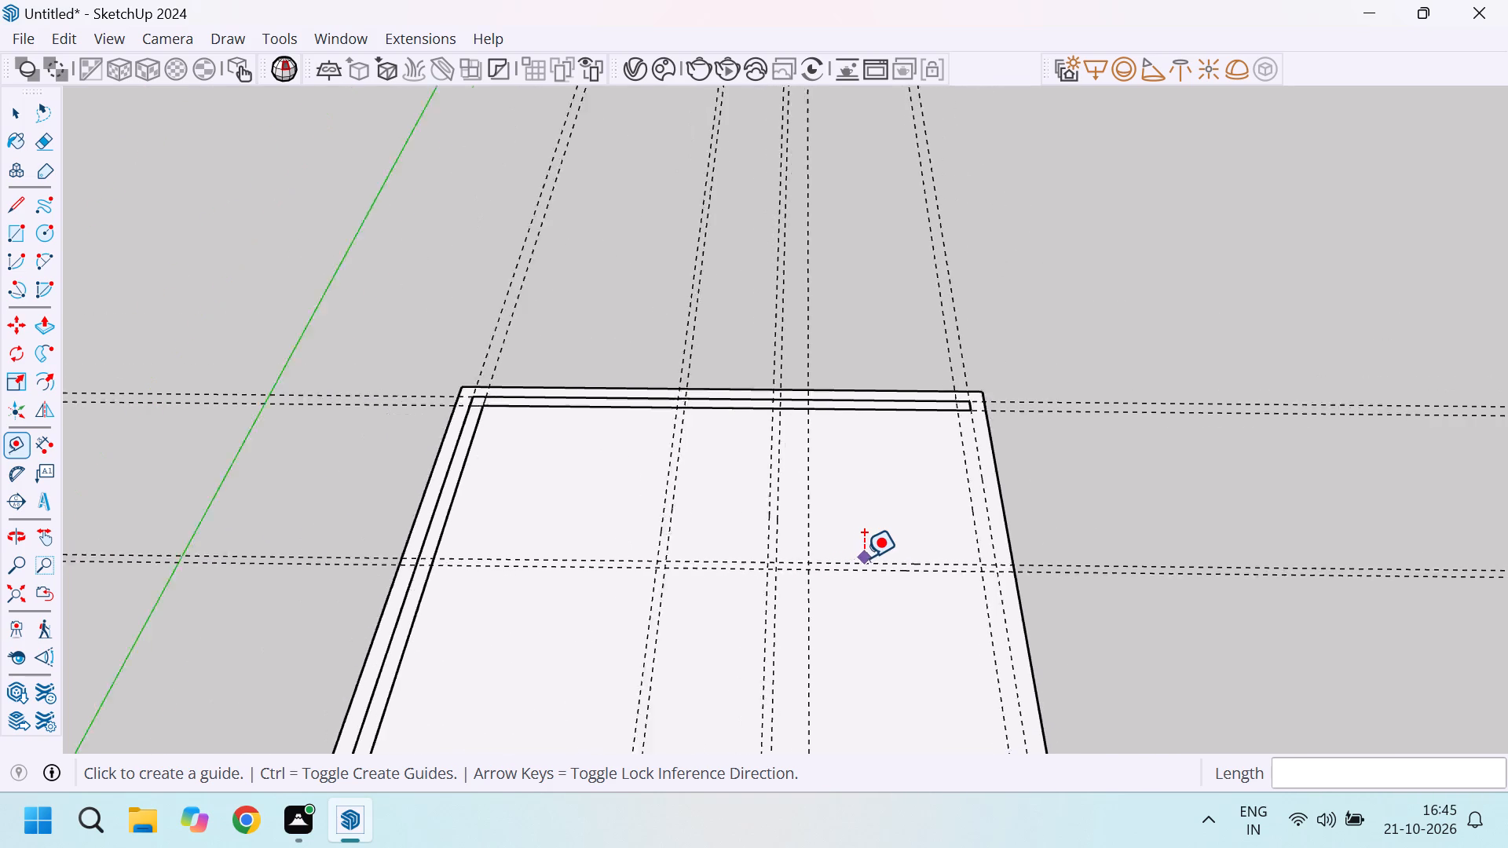
scroll(864, 557, "down", 2)
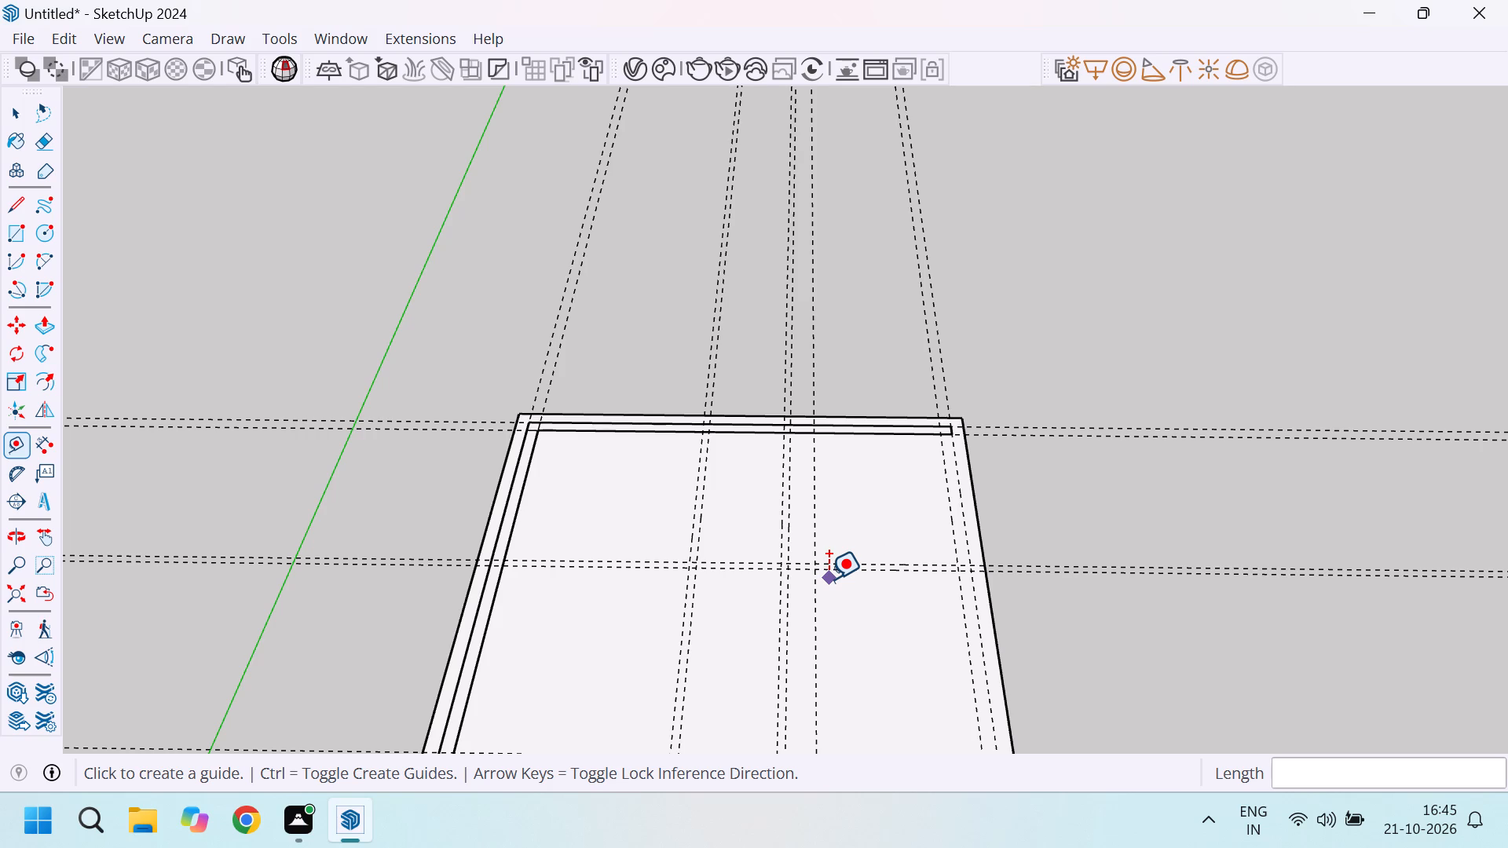
scroll(882, 470, "down", 4)
scroll(880, 587, "up", 3)
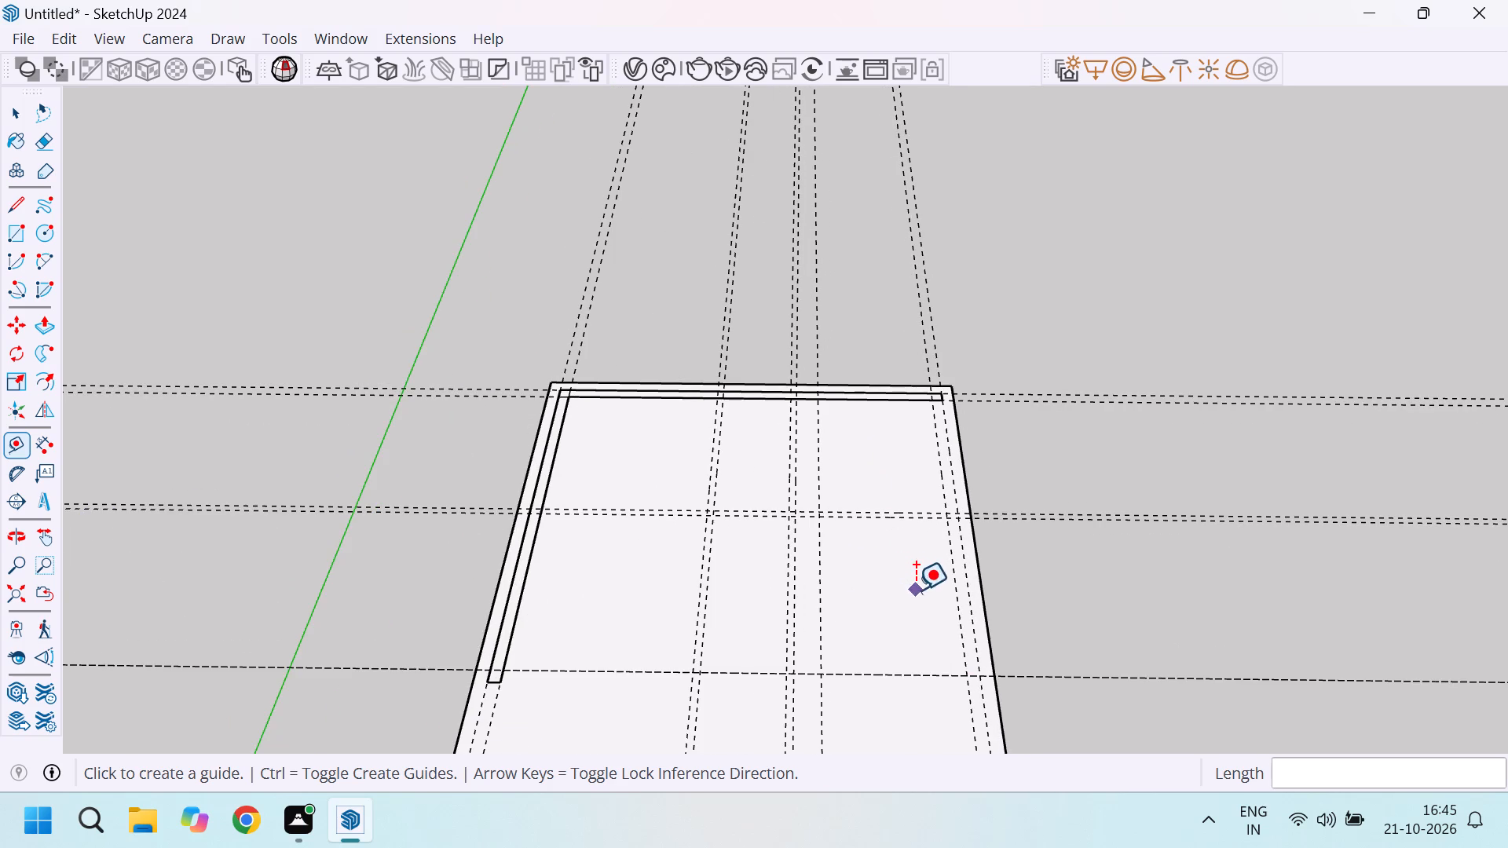
scroll(862, 544, "down", 9)
scroll(857, 626, "up", 3)
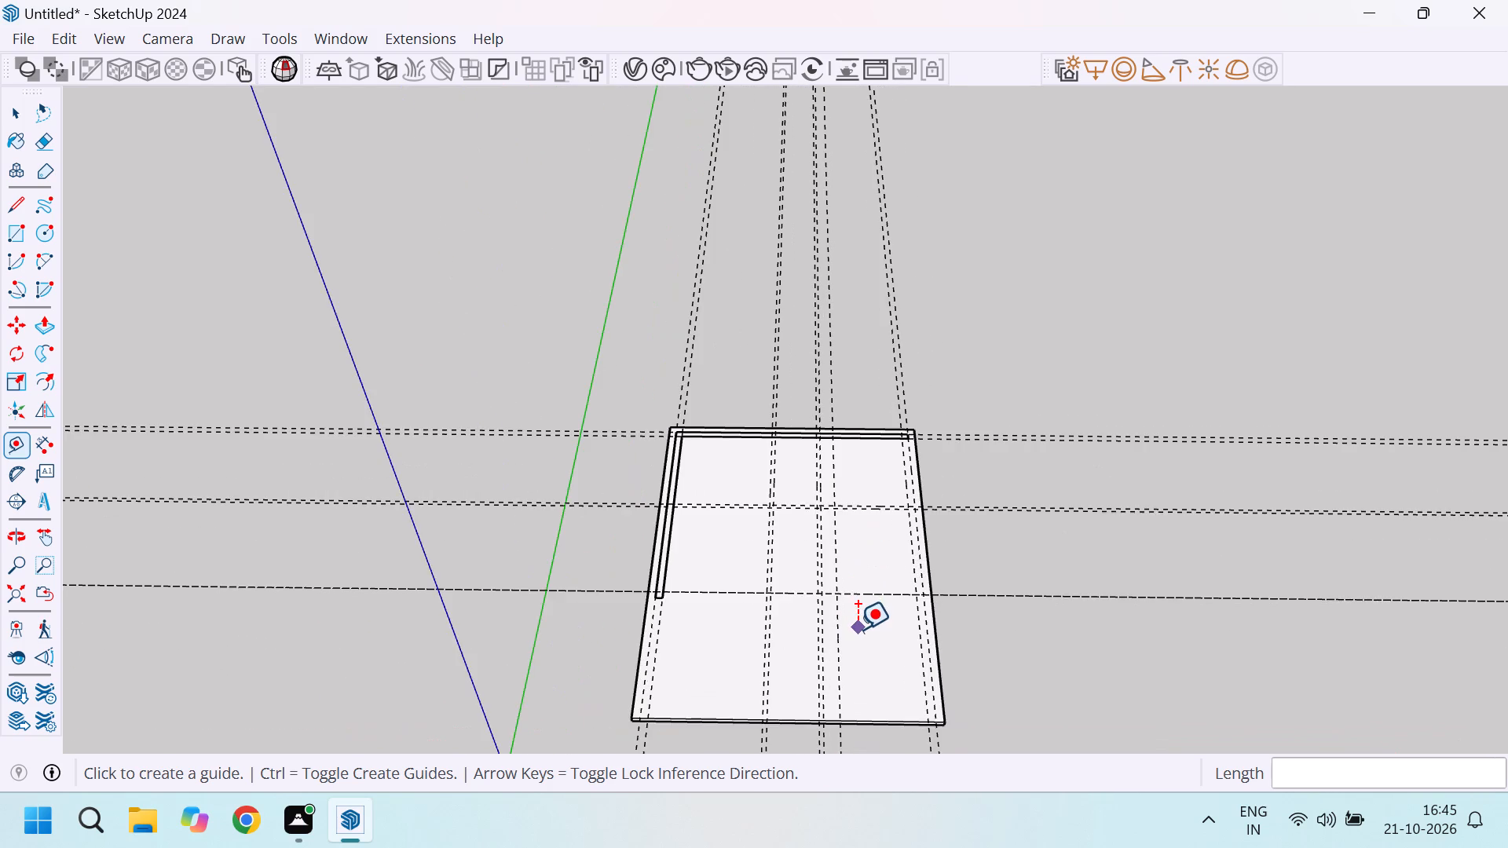
scroll(858, 629, "up", 2)
scroll(858, 629, "down", 1)
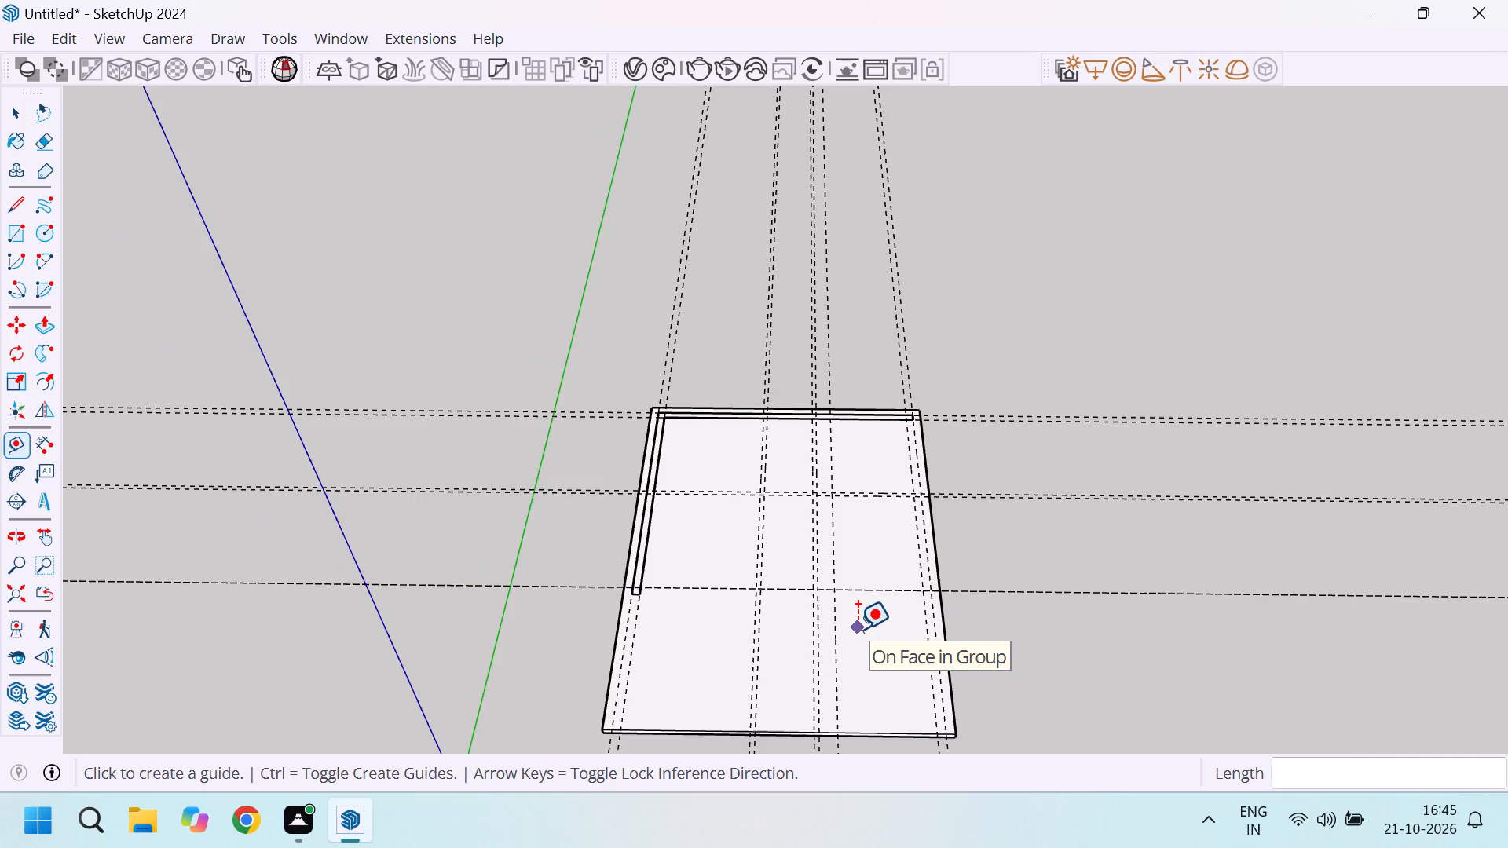
scroll(856, 631, "up", 5)
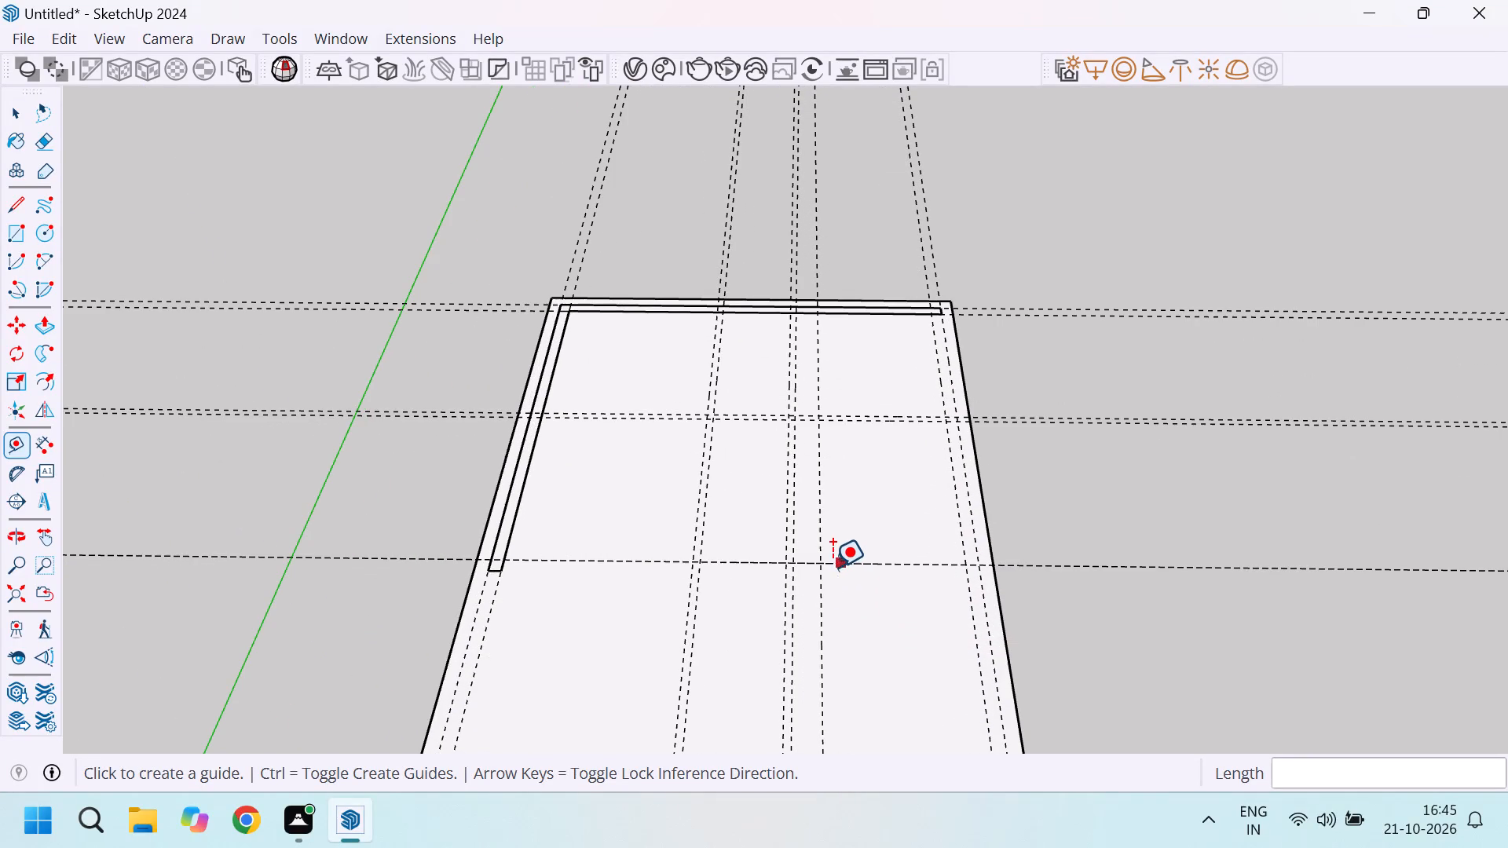
left_click(820, 565)
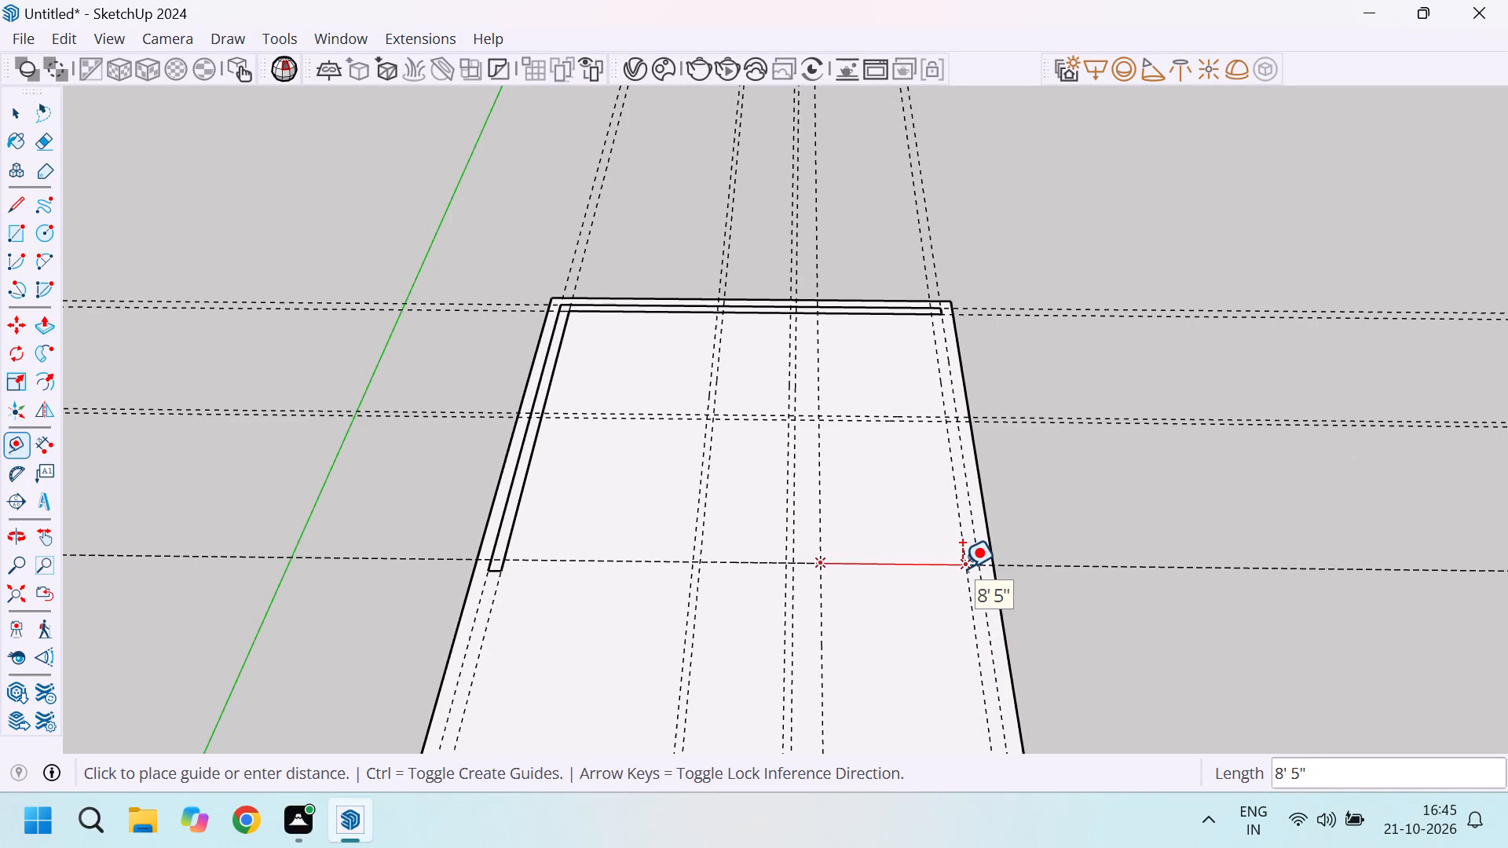
scroll(964, 568, "up", 3)
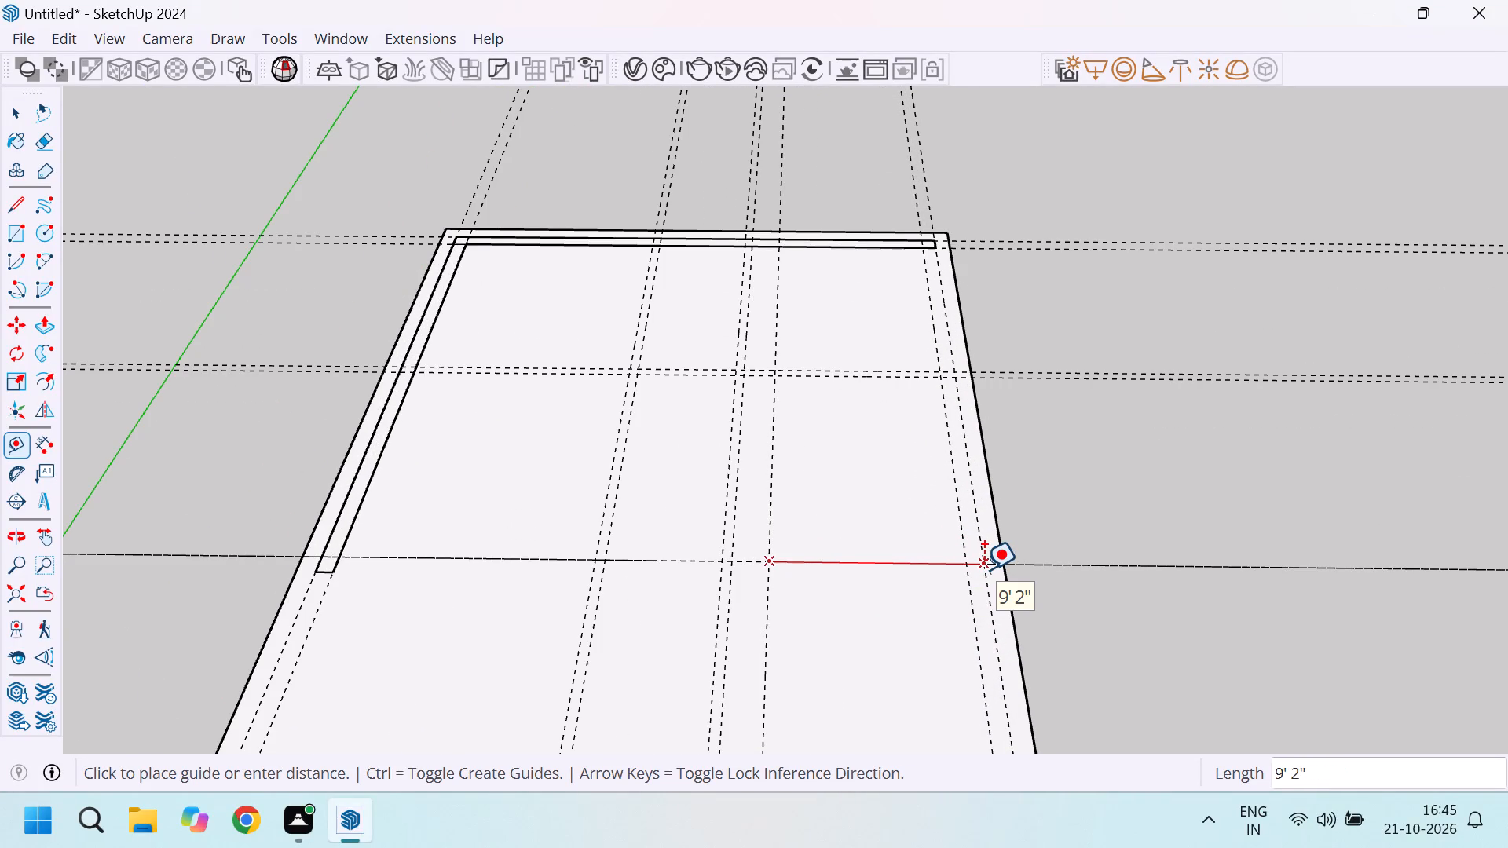
scroll(984, 569, "up", 3)
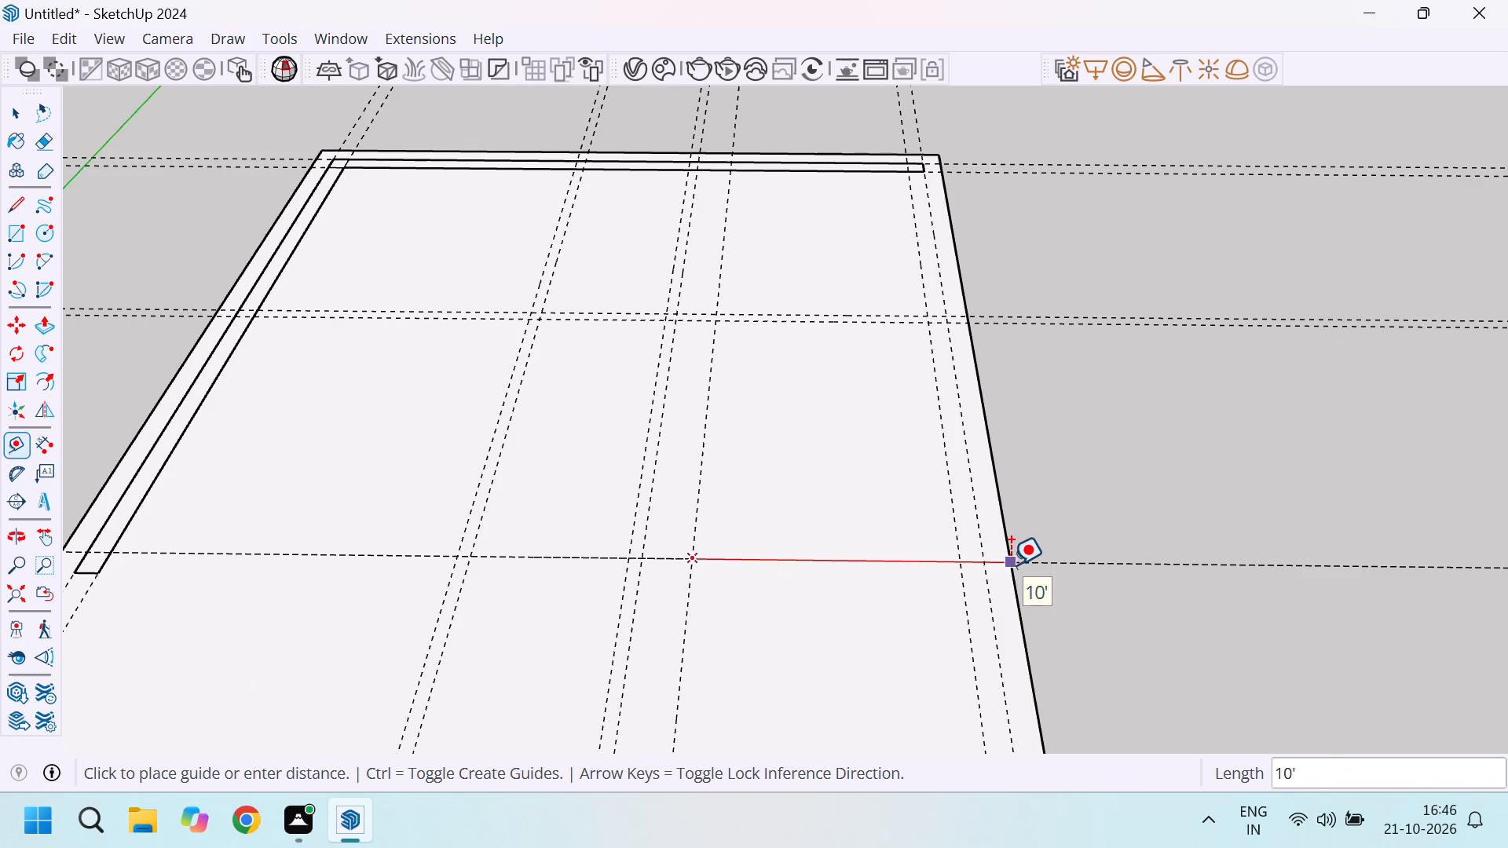
scroll(1011, 565, "up", 2)
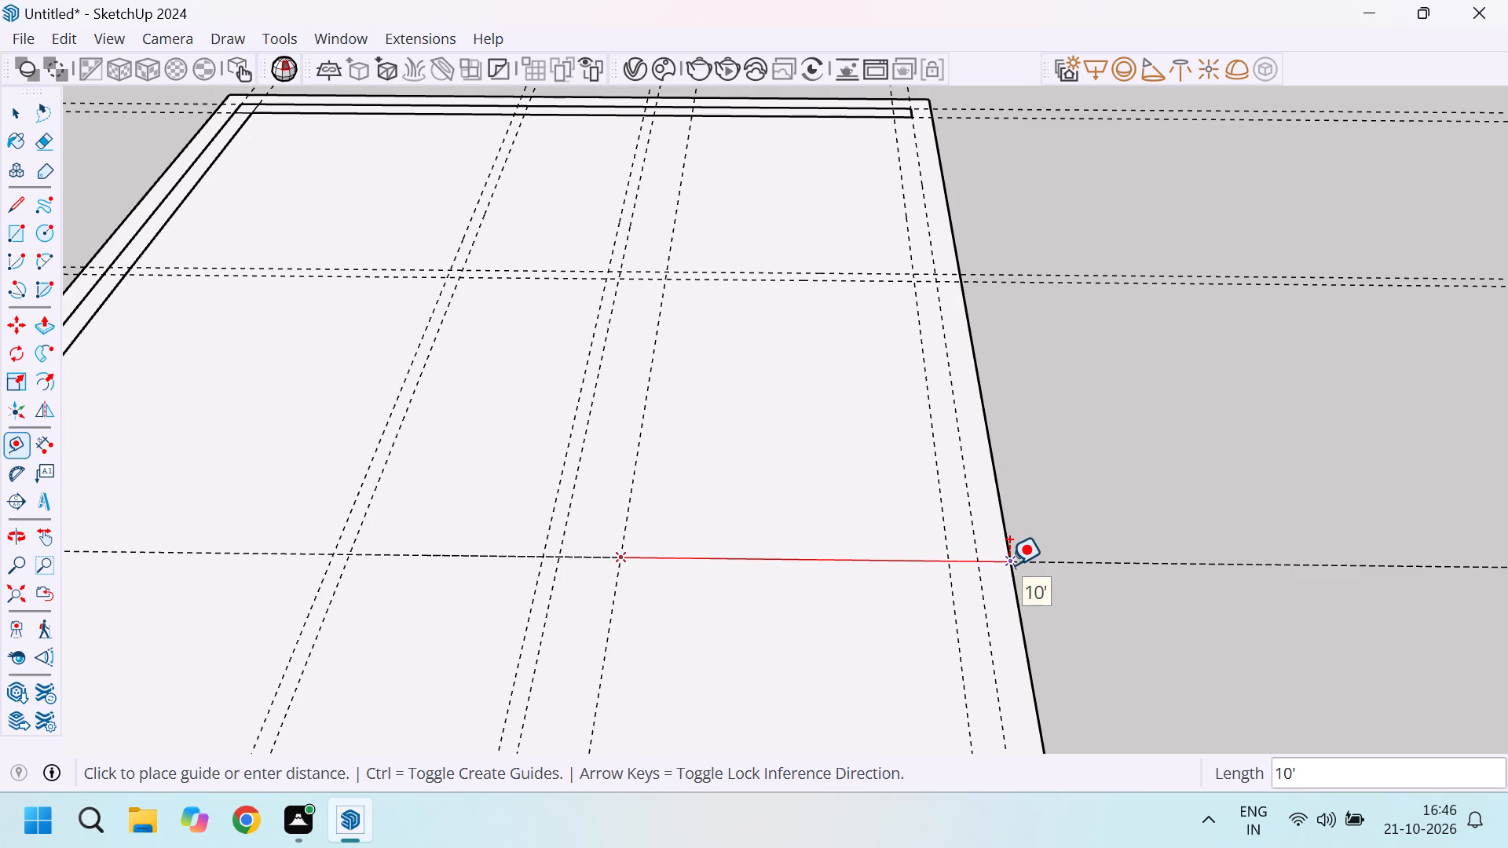
Measure from that same guide intersection forward along the lengthwise guide to the slab's top front edge, checking the edge up close.
scroll(804, 412, "down", 4)
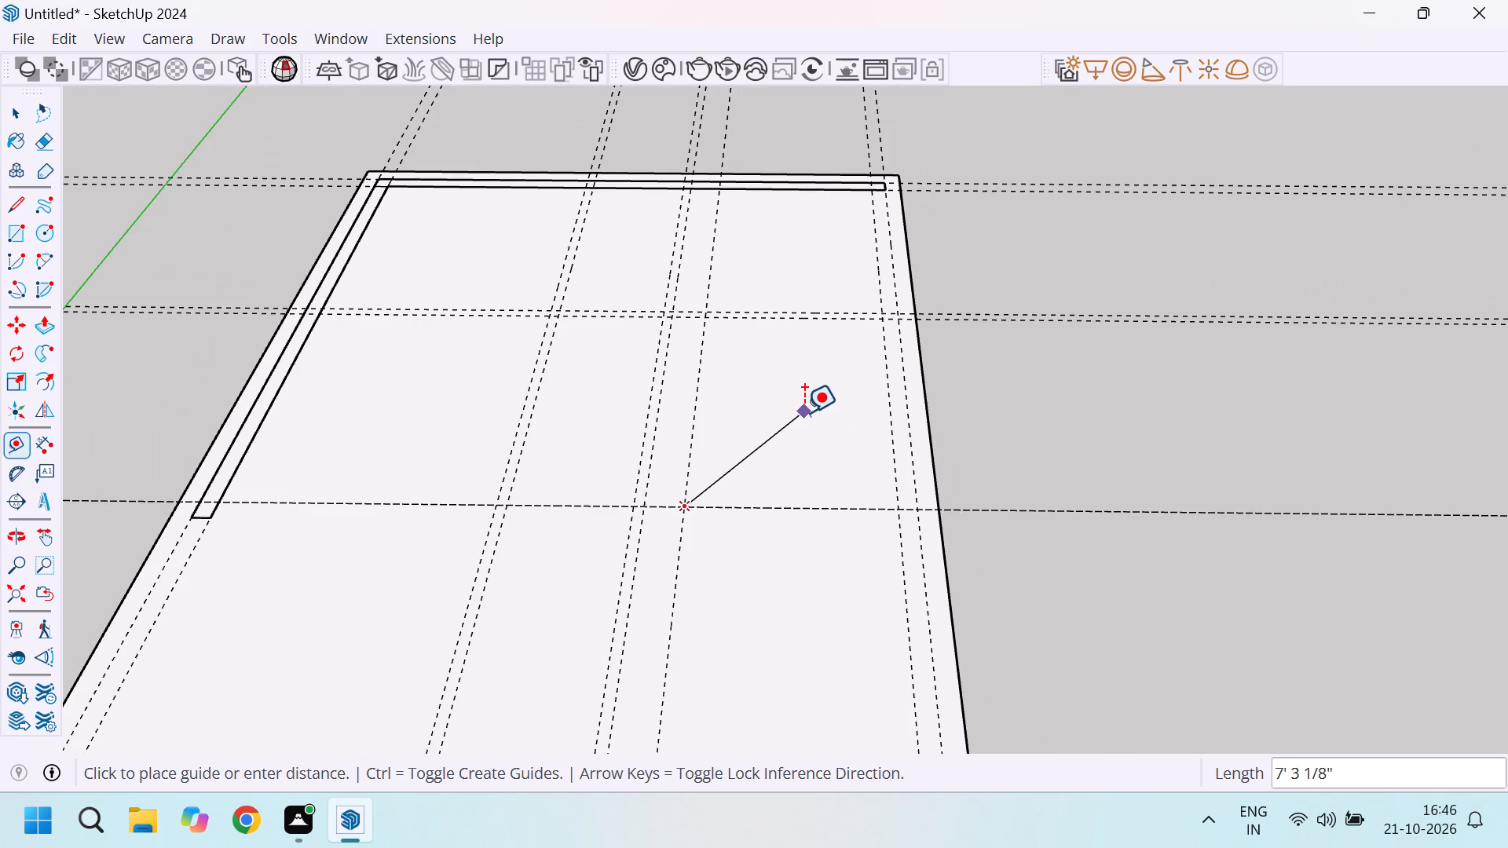
scroll(735, 533, "down", 9)
scroll(716, 607, "up", 3)
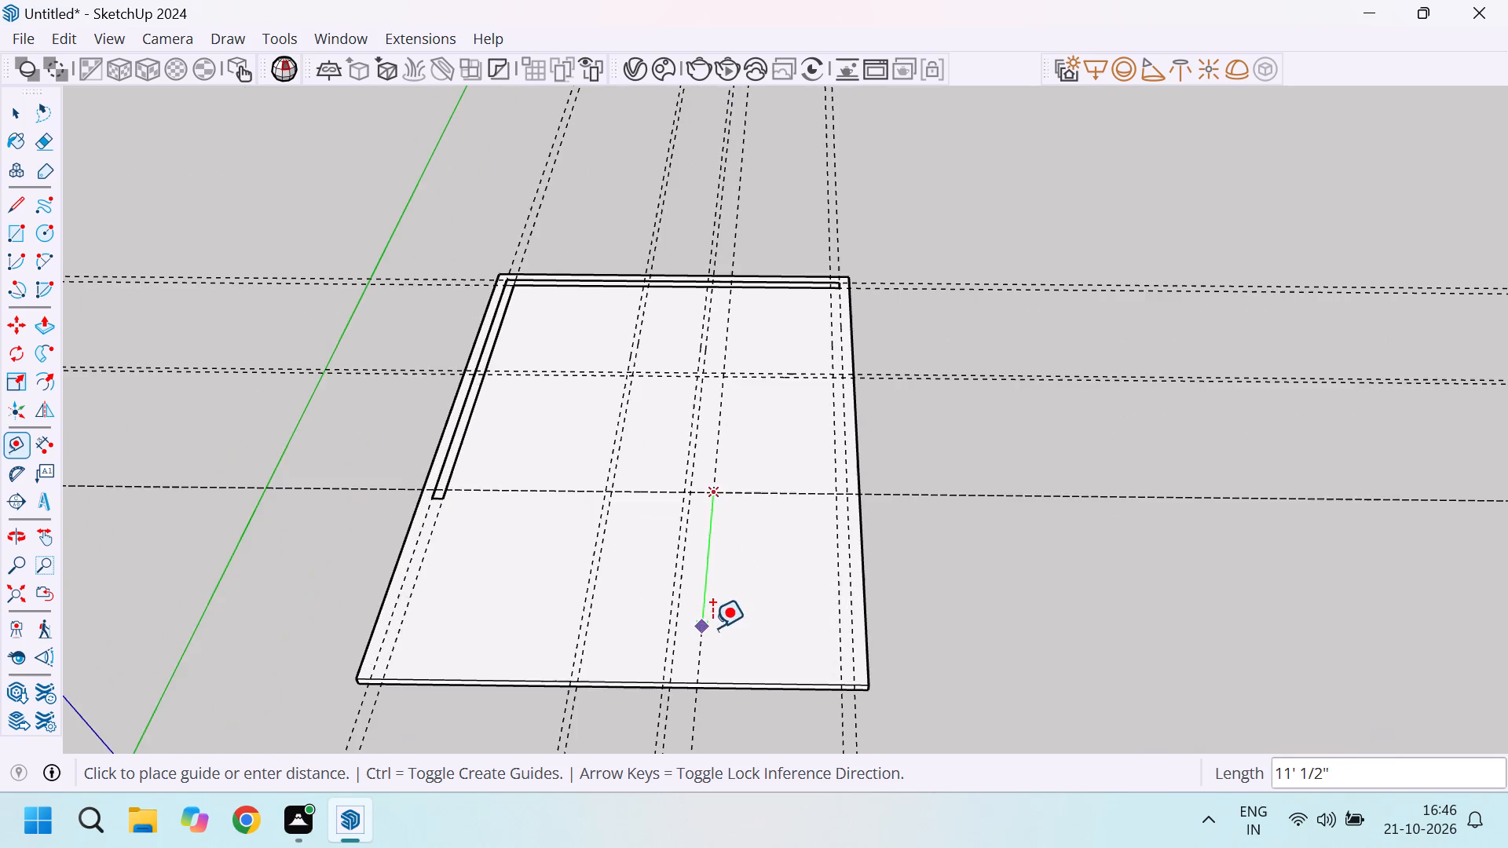
scroll(704, 641, "up", 3)
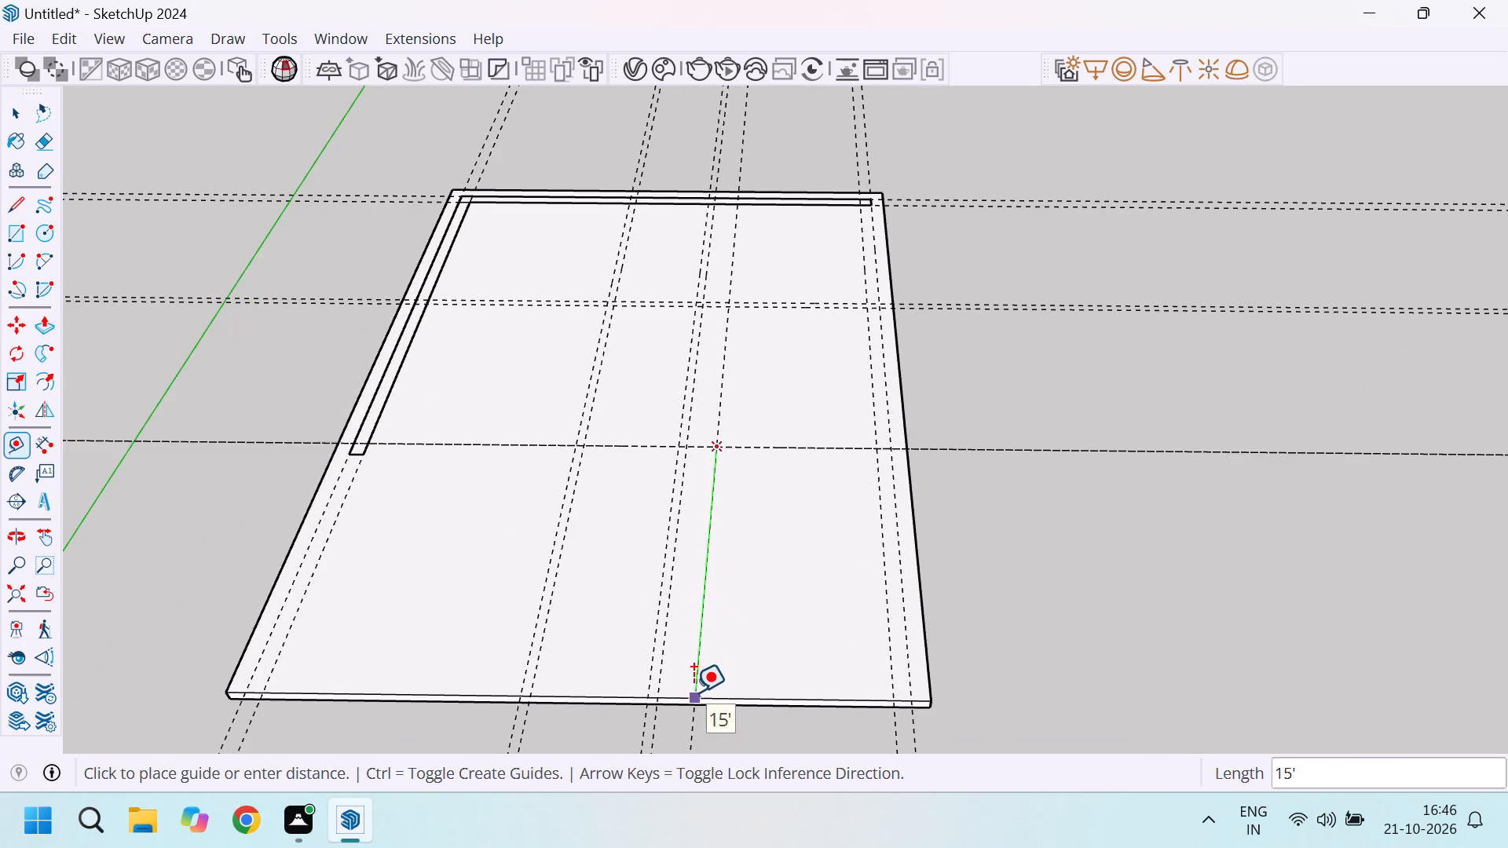
scroll(701, 699, "up", 10)
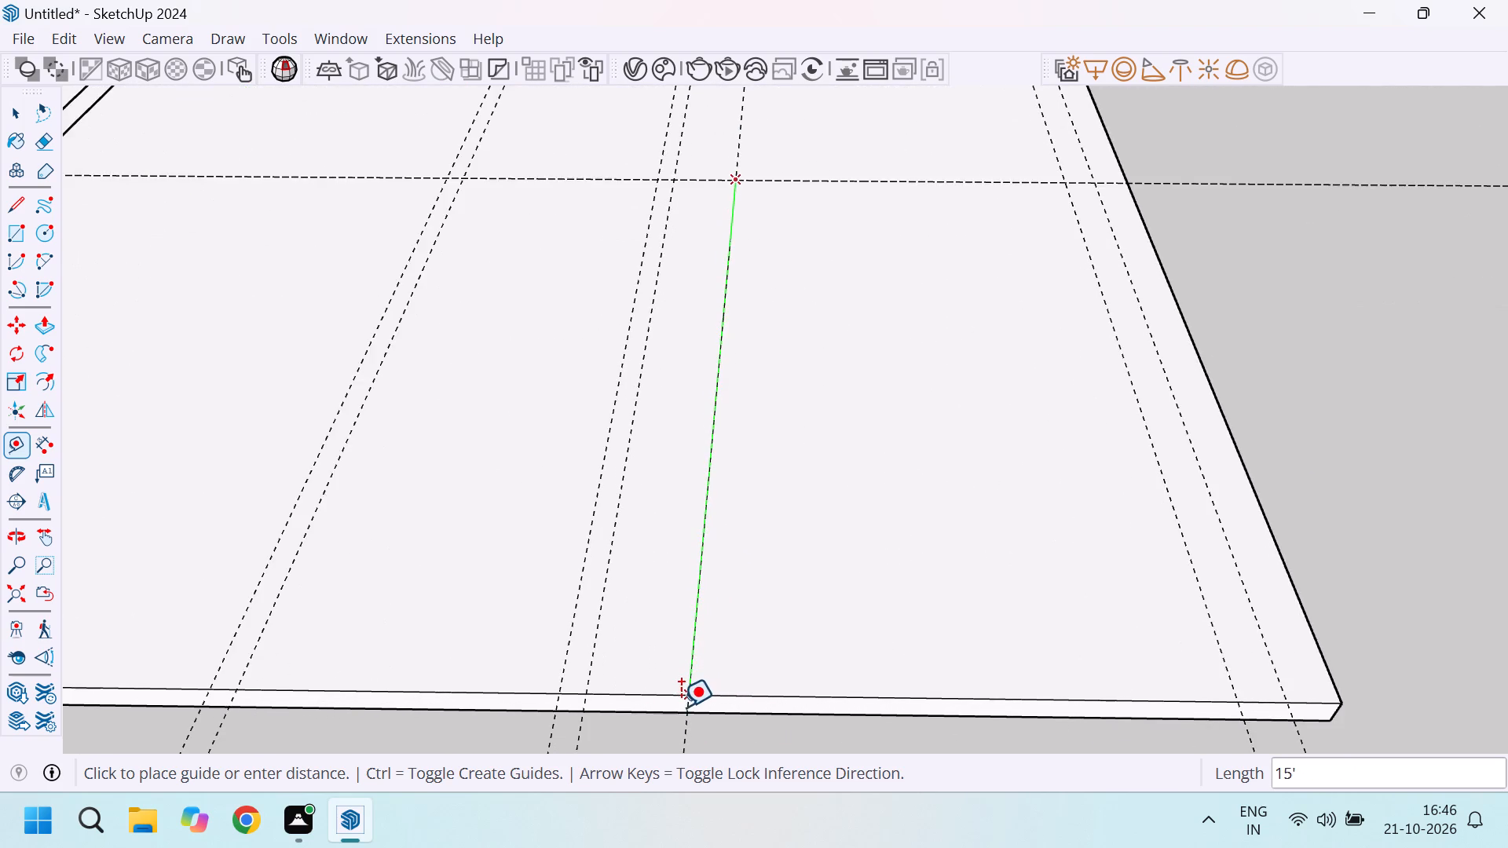
scroll(681, 707, "up", 4)
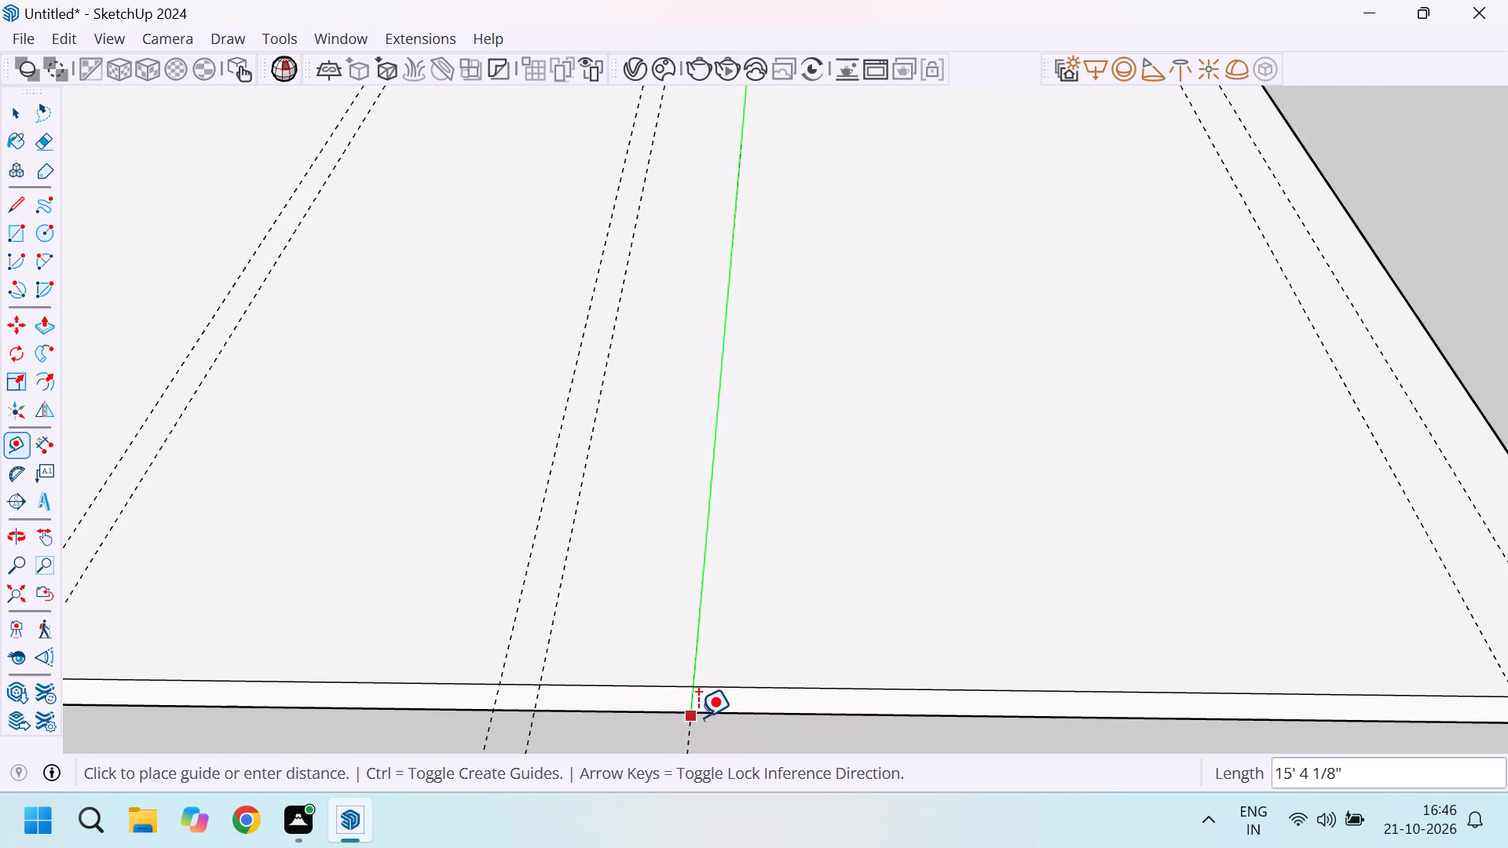
scroll(698, 717, "up", 2)
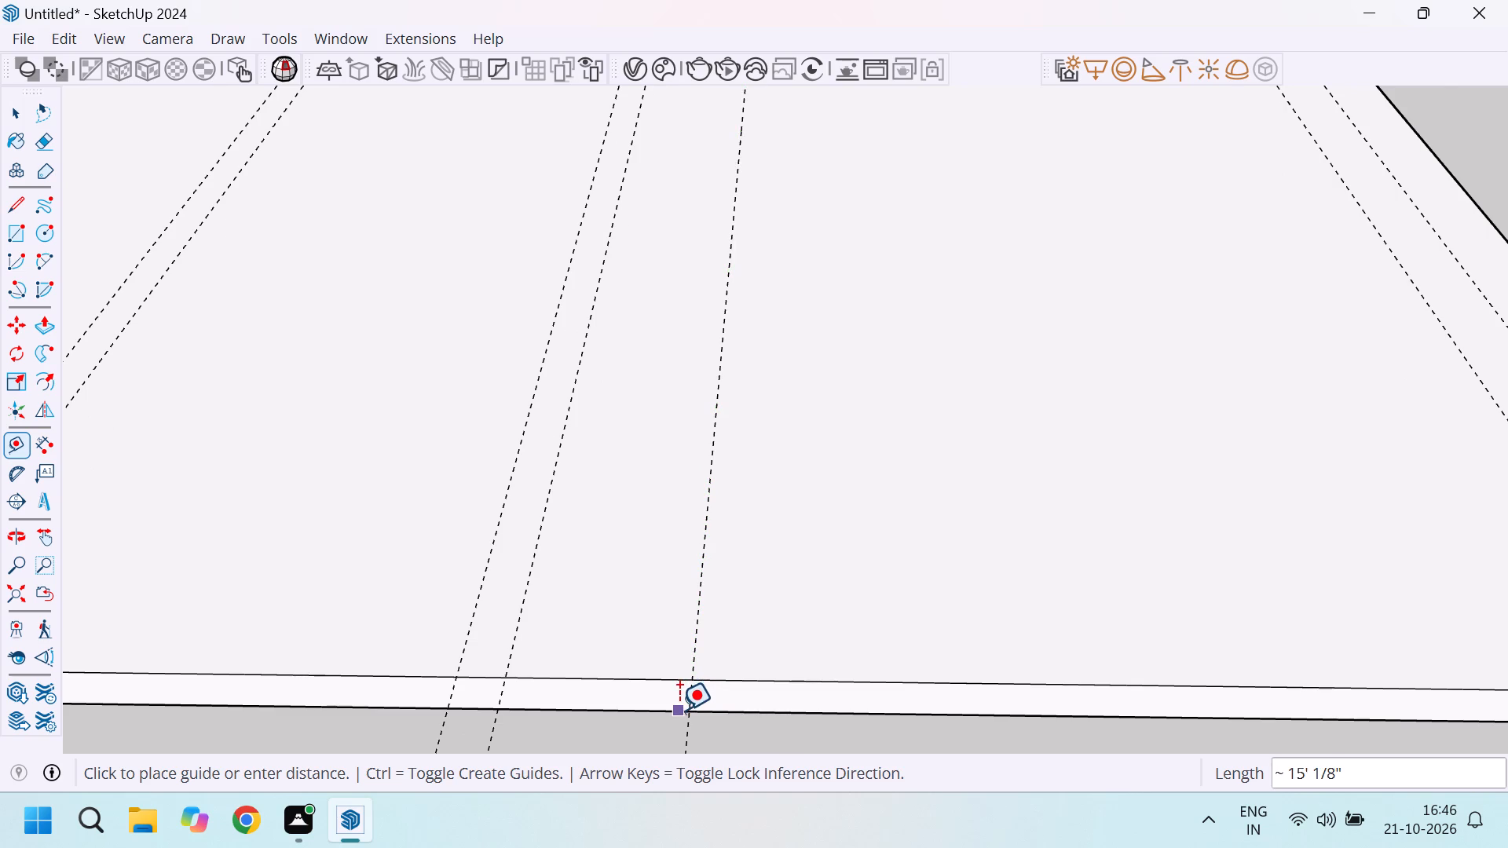
scroll(690, 710, "up", 11)
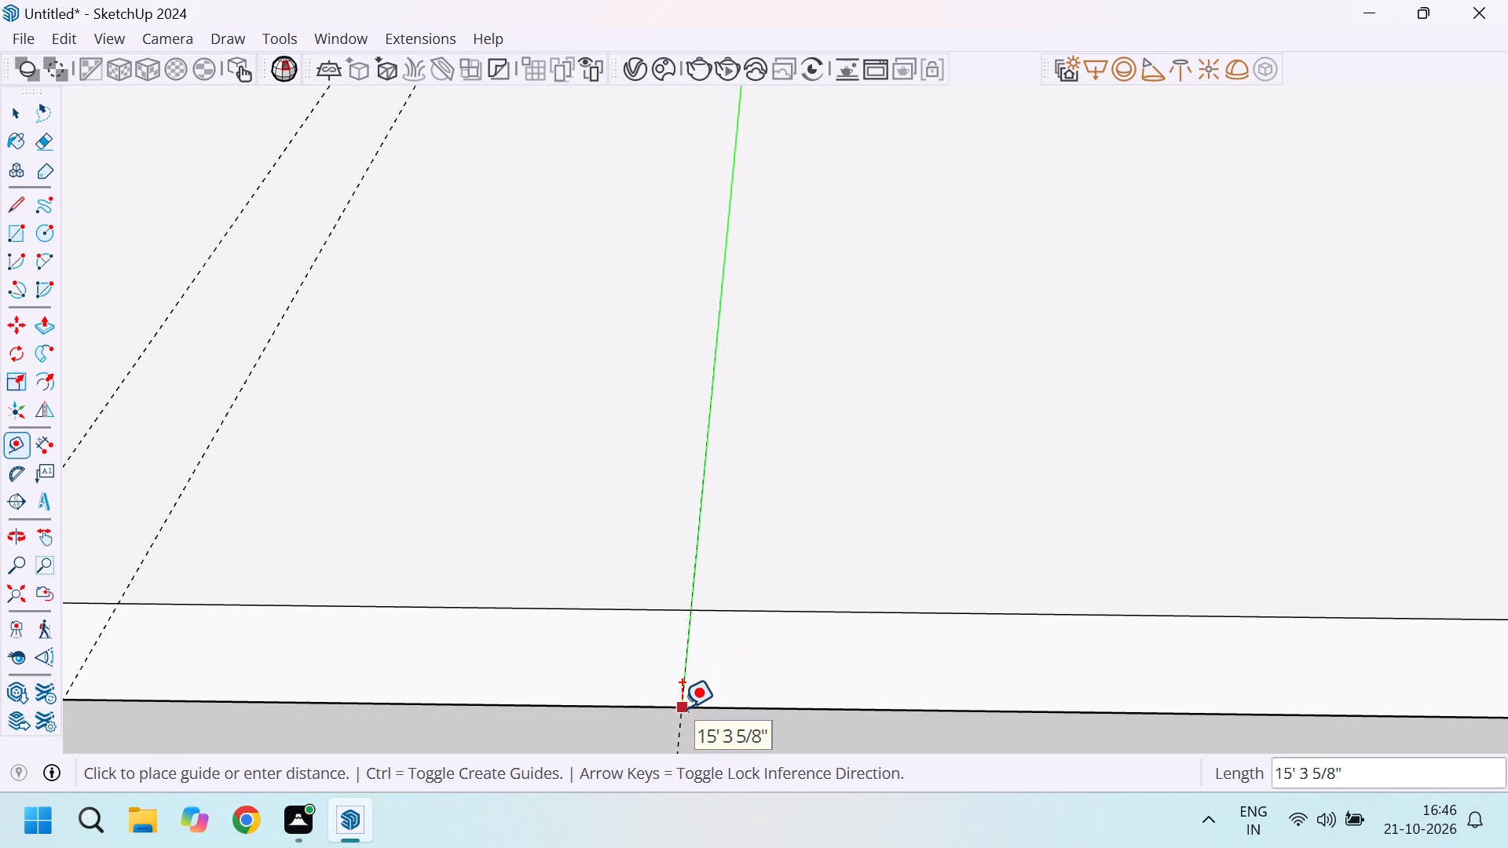
scroll(682, 707, "down", 2)
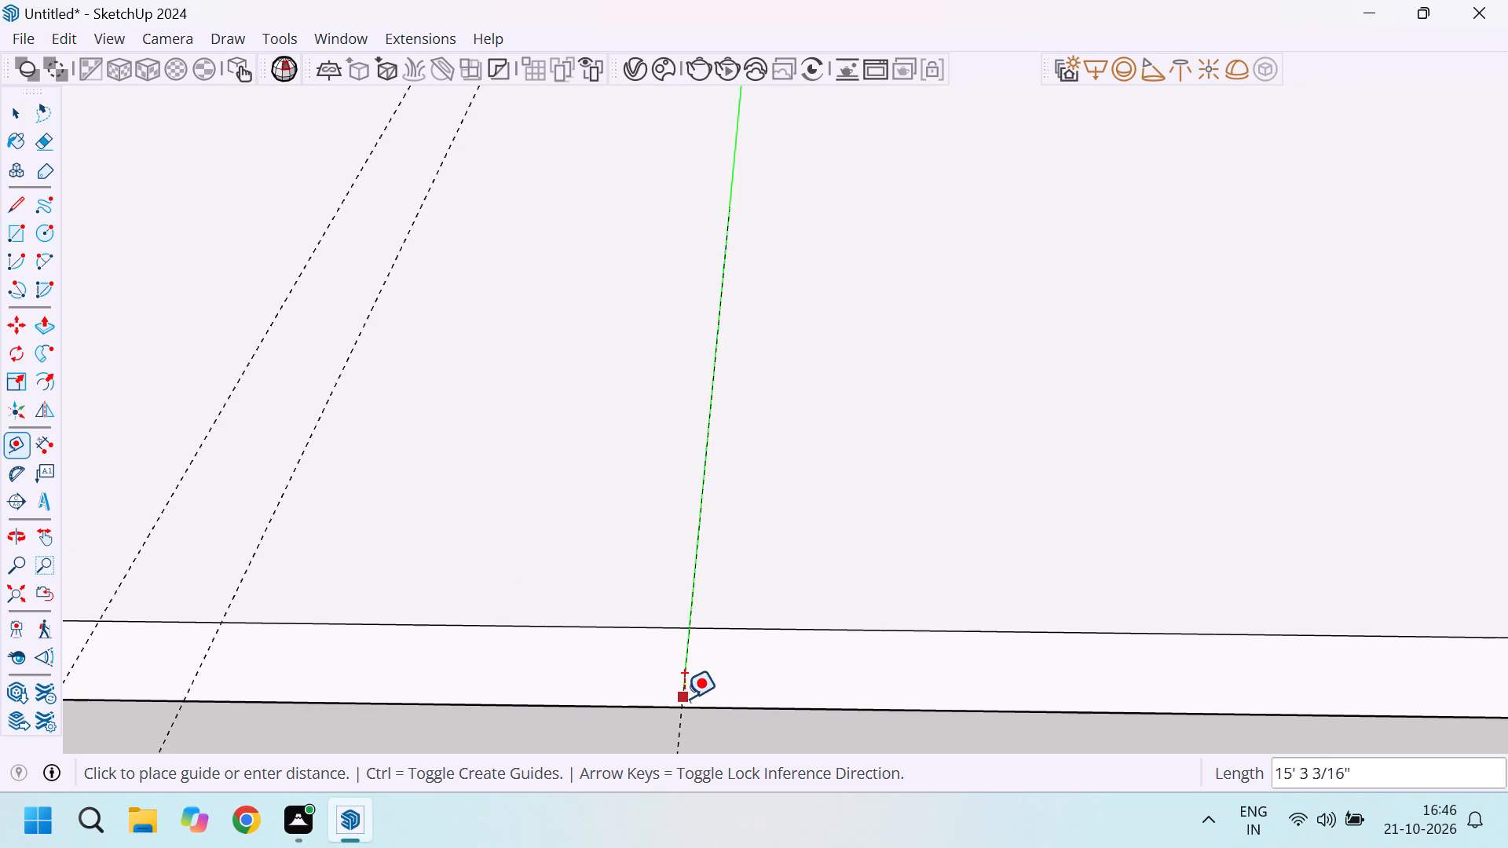
scroll(557, 660, "down", 7)
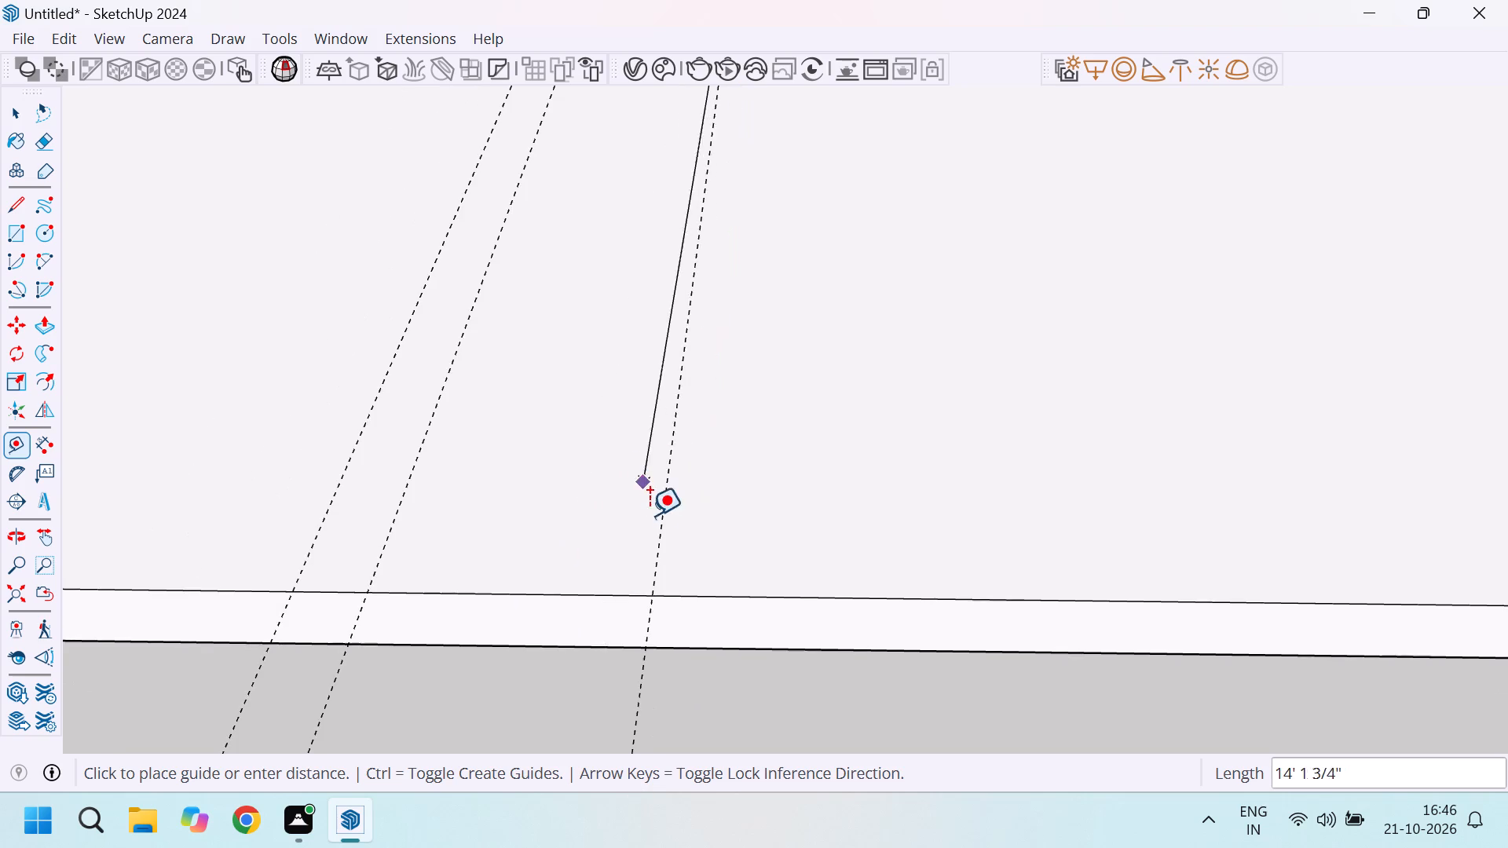
scroll(650, 515, "down", 3)
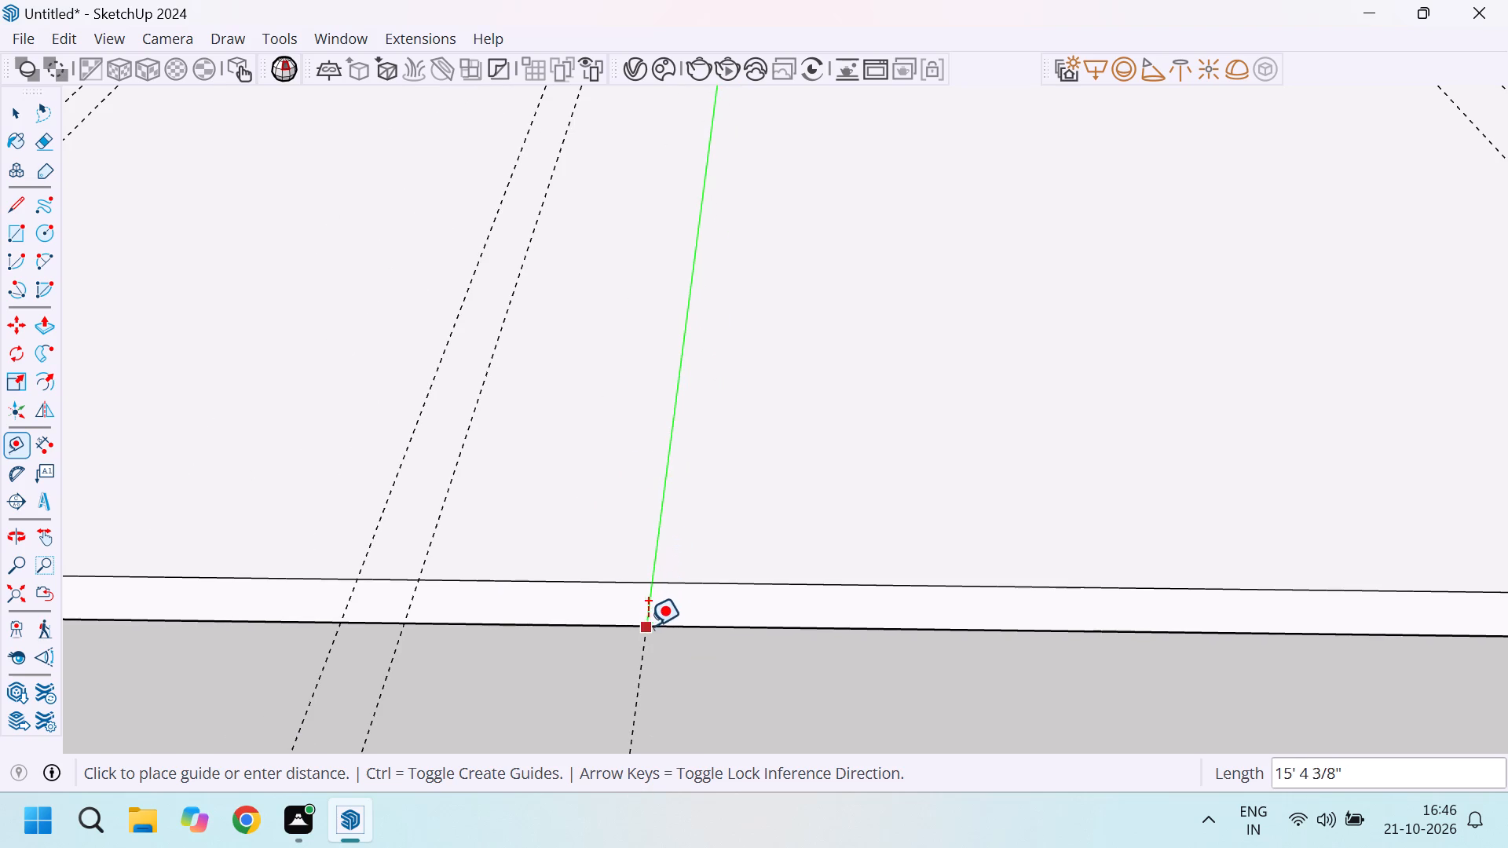
middle_click_drag(566, 578, 432, 307)
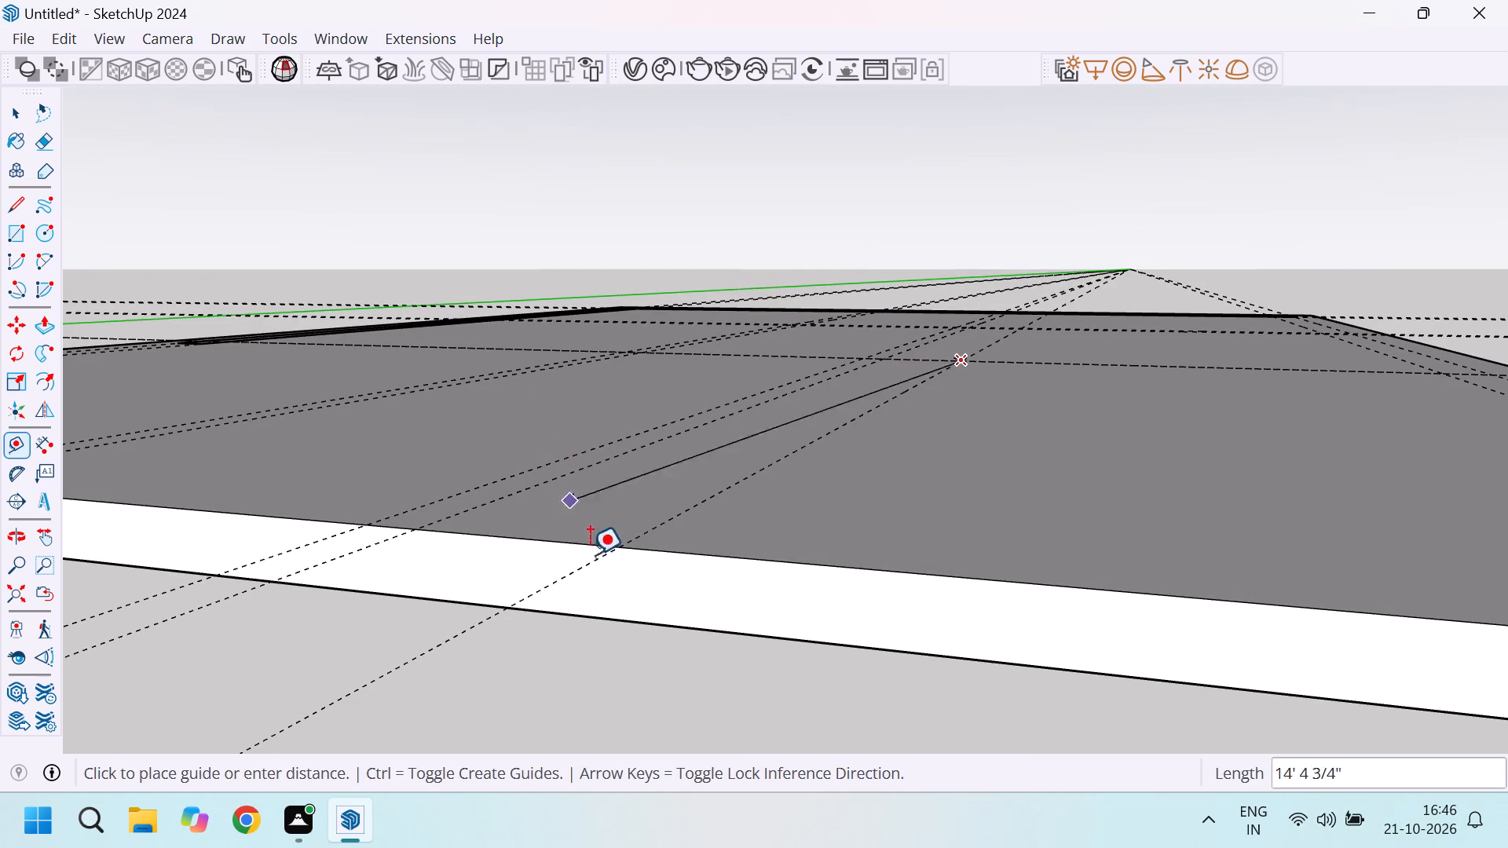
middle_click_drag(642, 539, 610, 470)
scroll(648, 588, "up", 5)
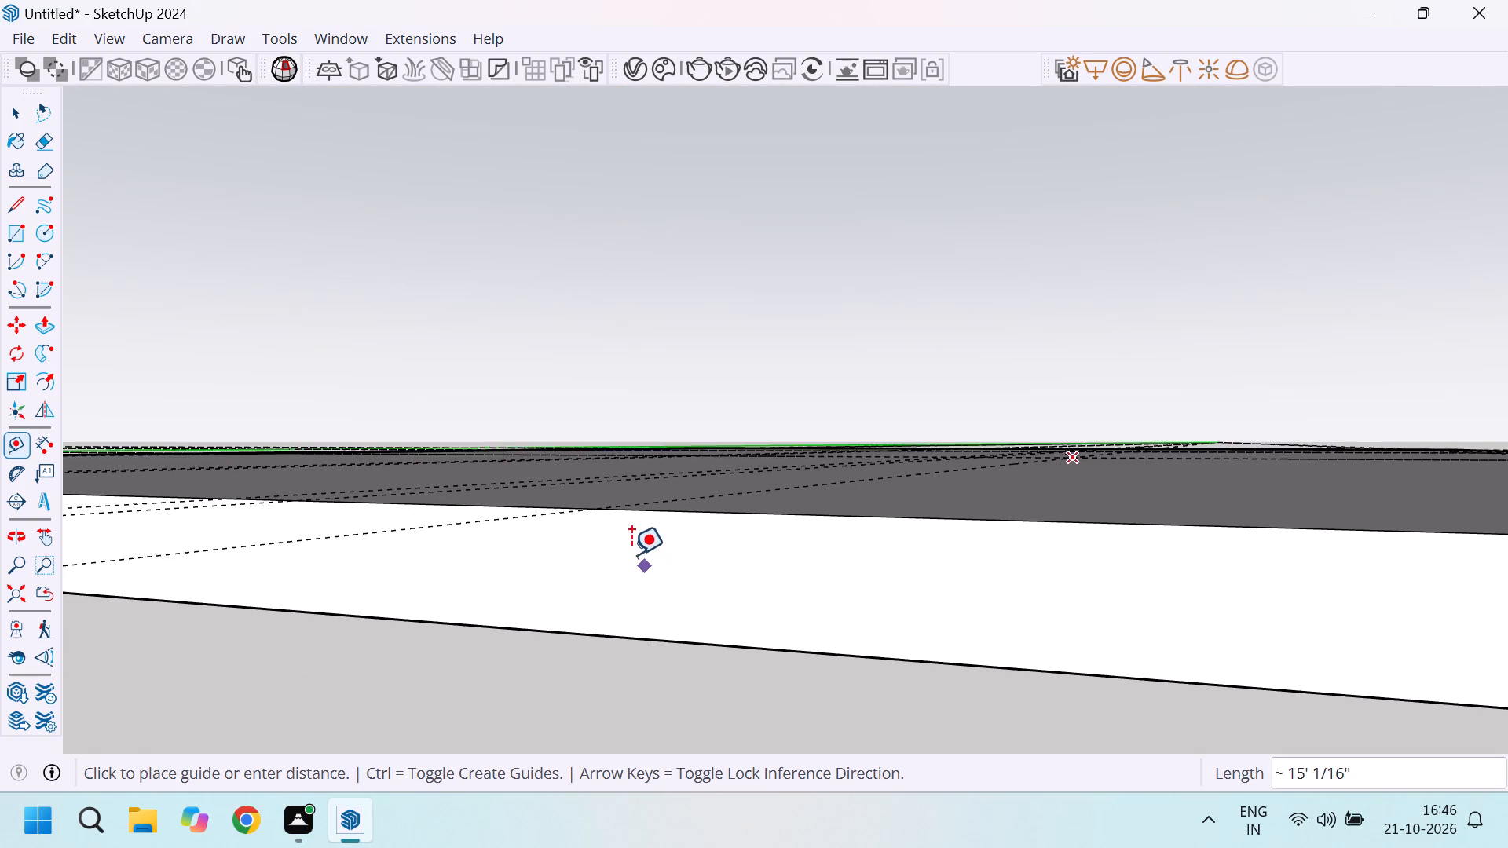
middle_click_drag(631, 554, 623, 442)
scroll(615, 500, "up", 5)
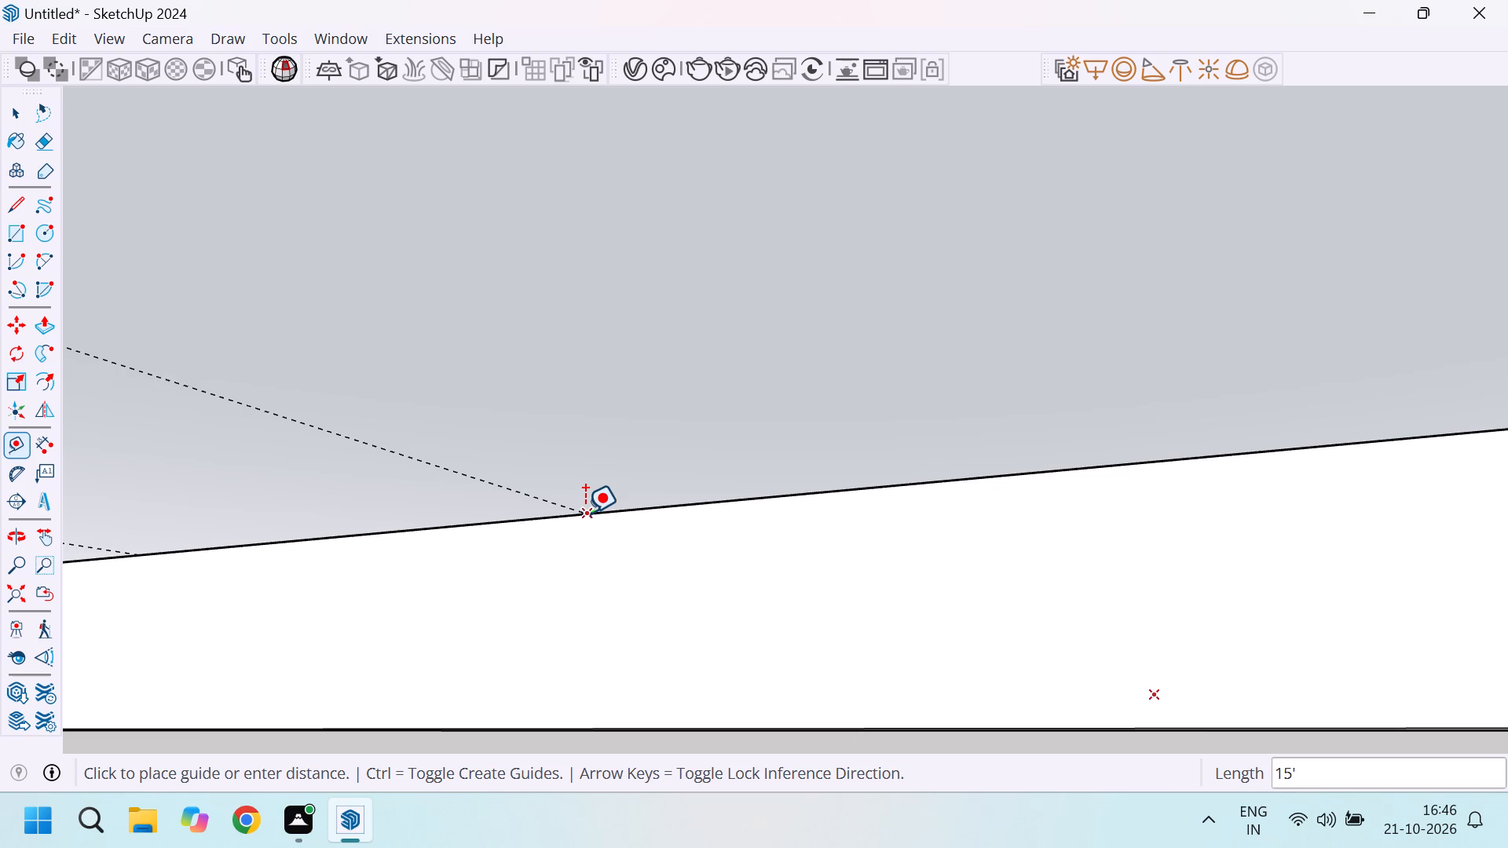
scroll(584, 509, "down", 3)
middle_click_drag(584, 509, 583, 626)
scroll(597, 576, "down", 20)
scroll(684, 565, "up", 9)
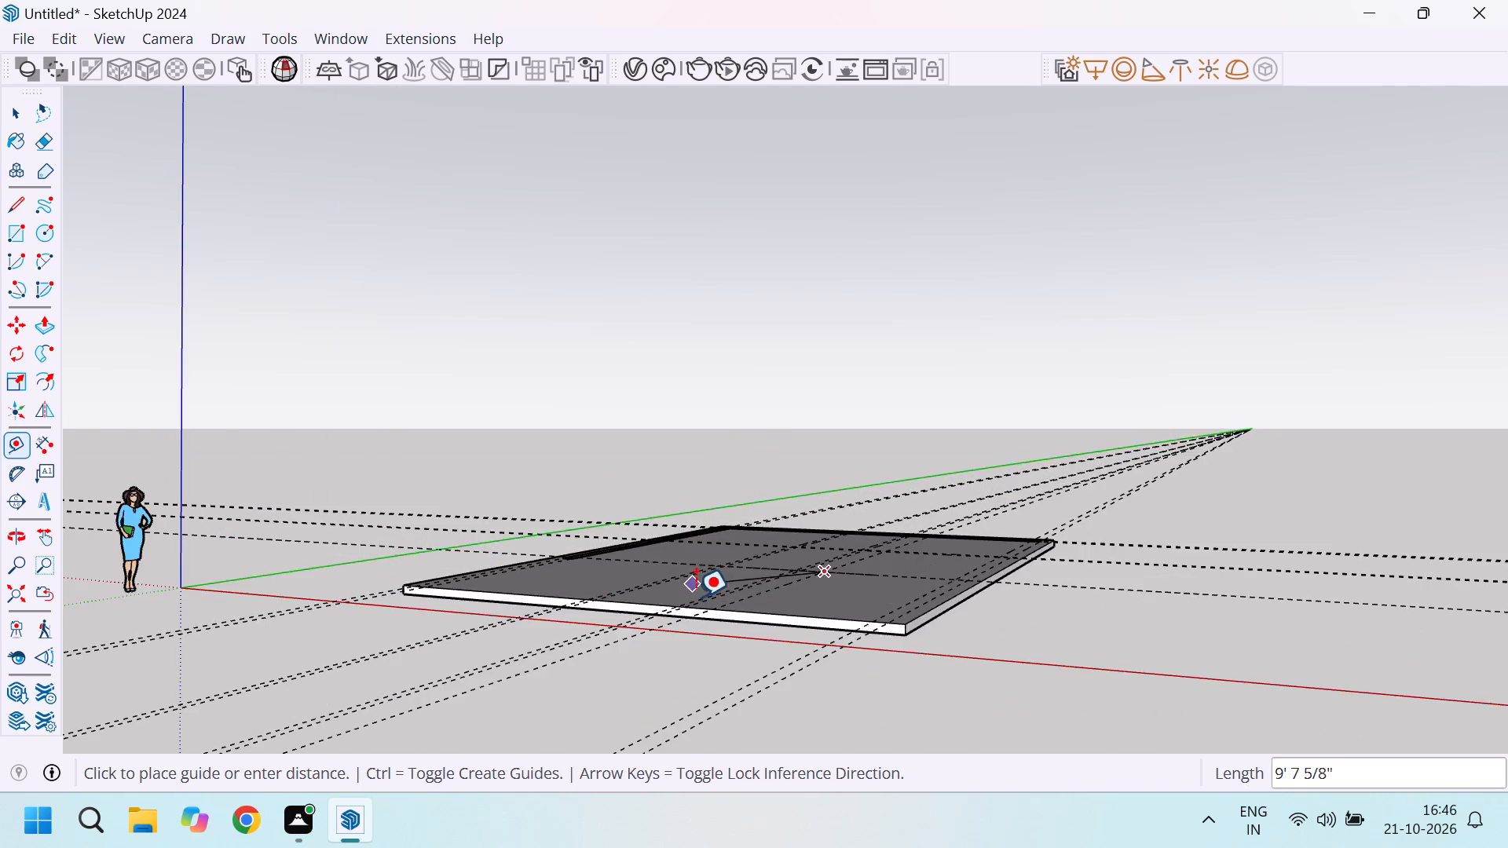
scroll(696, 597, "up", 19)
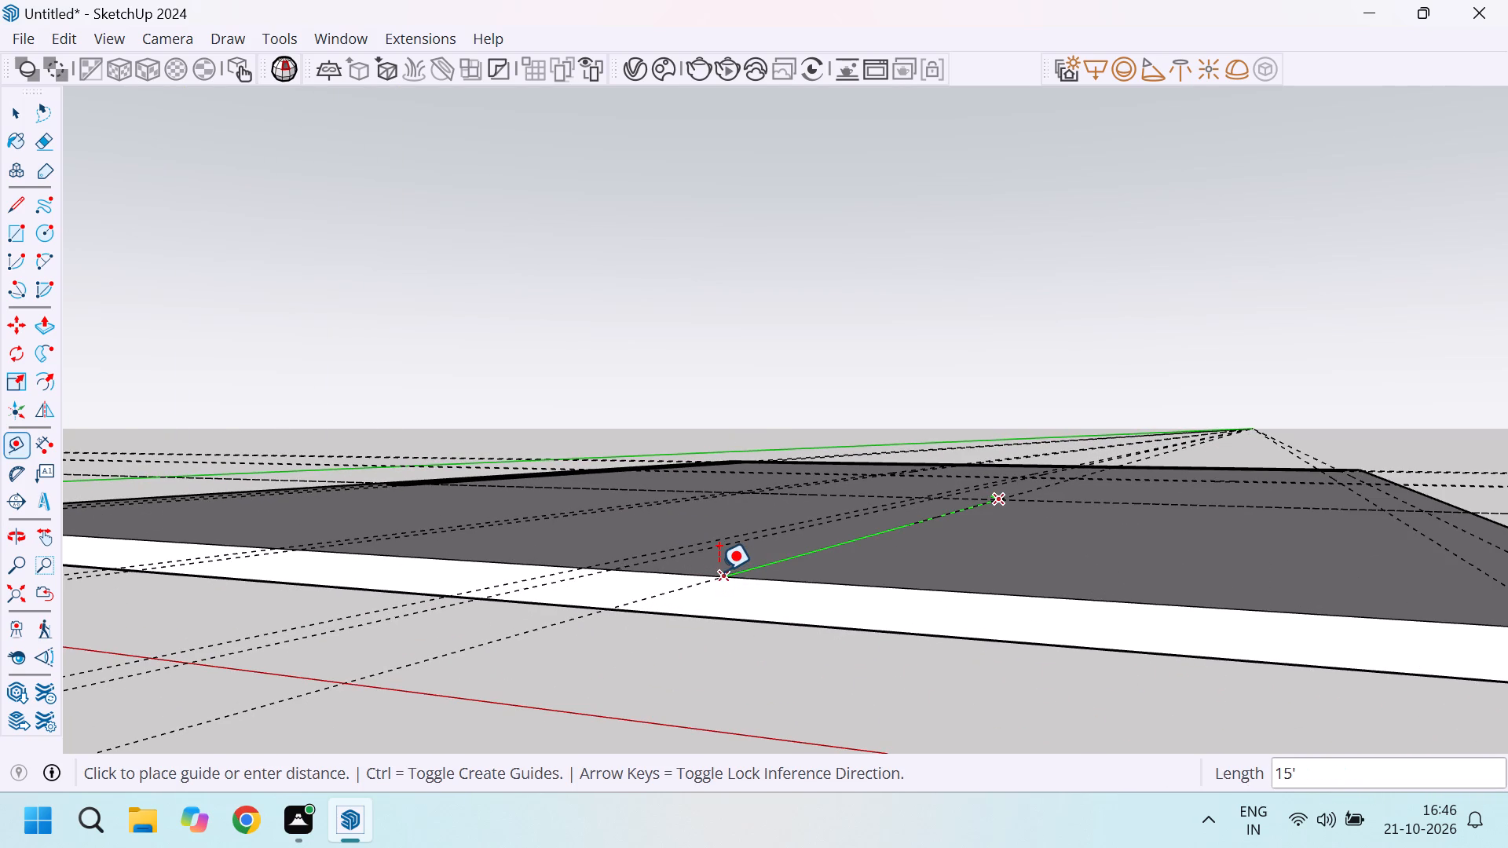
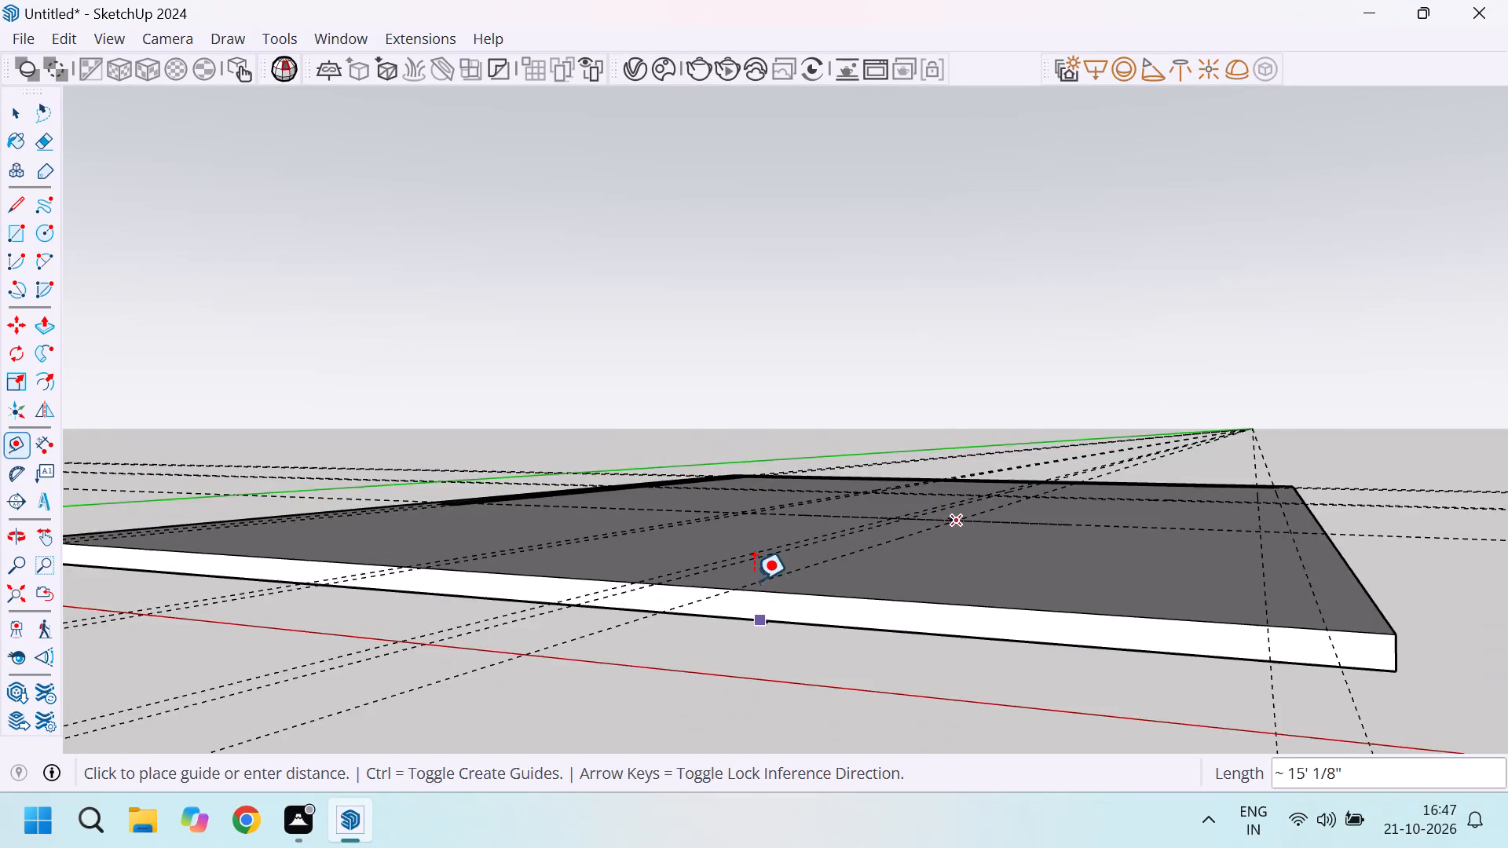
Measure from the single lengthwise guide's crossing with the front cross guide back along that guide to the paired cross guides.
middle_click_drag(802, 525, 841, 733)
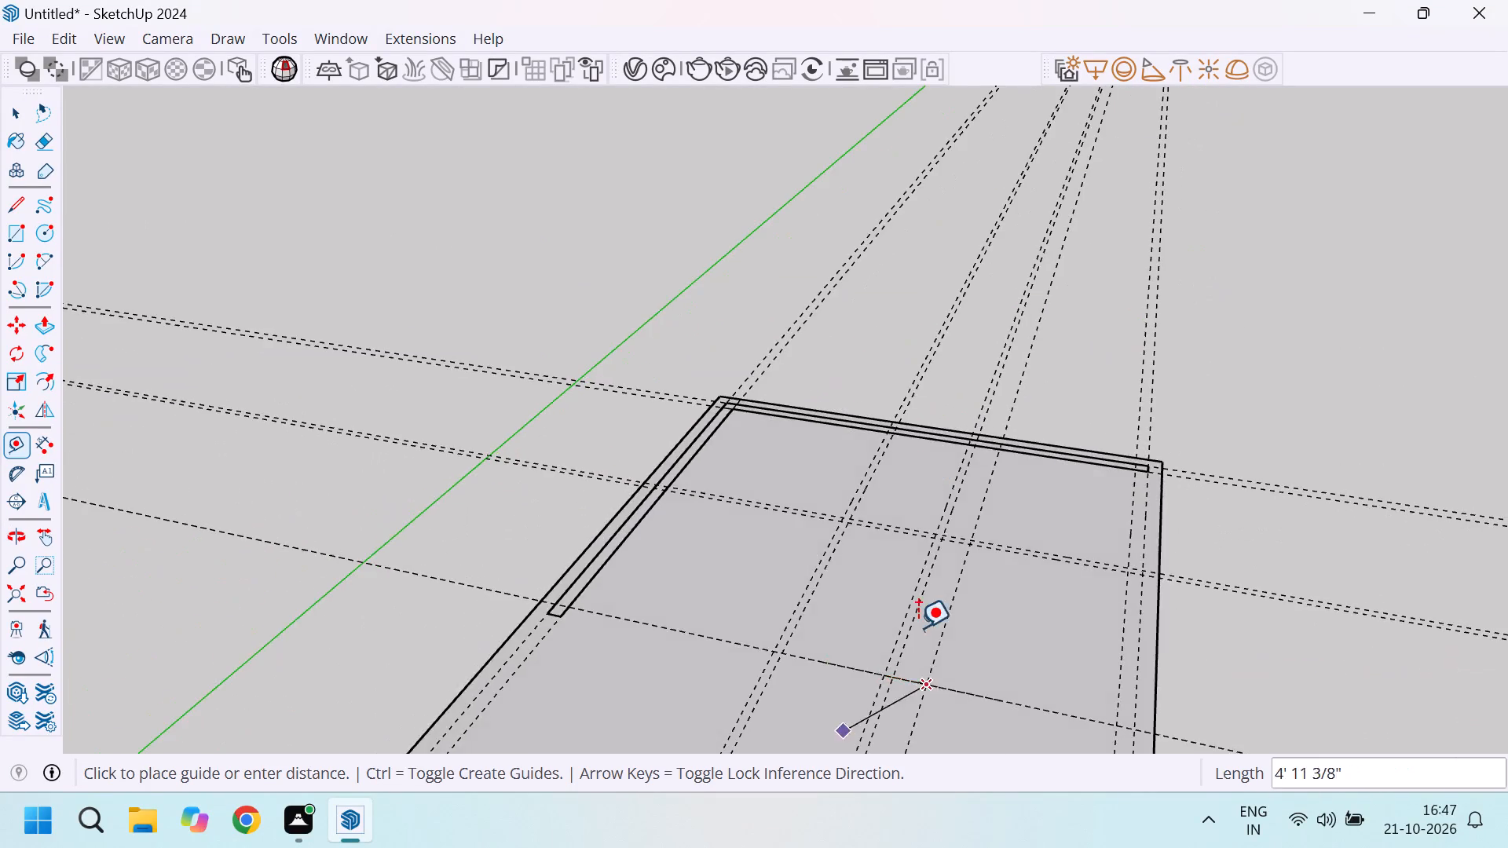
scroll(922, 477, "down", 4)
scroll(944, 521, "up", 6)
scroll(968, 514, "down", 5)
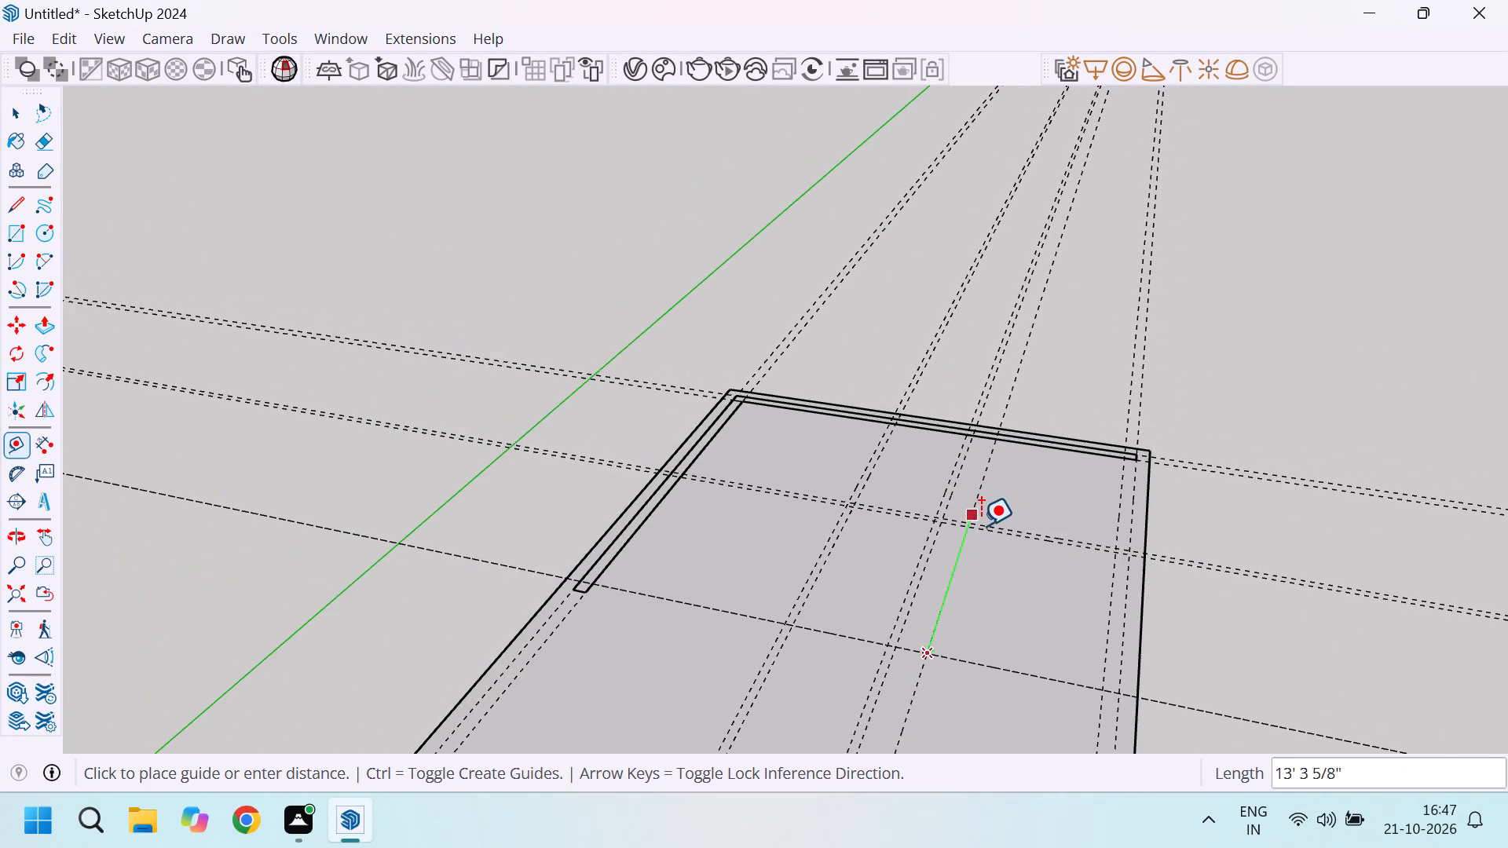
scroll(975, 526, "up", 15)
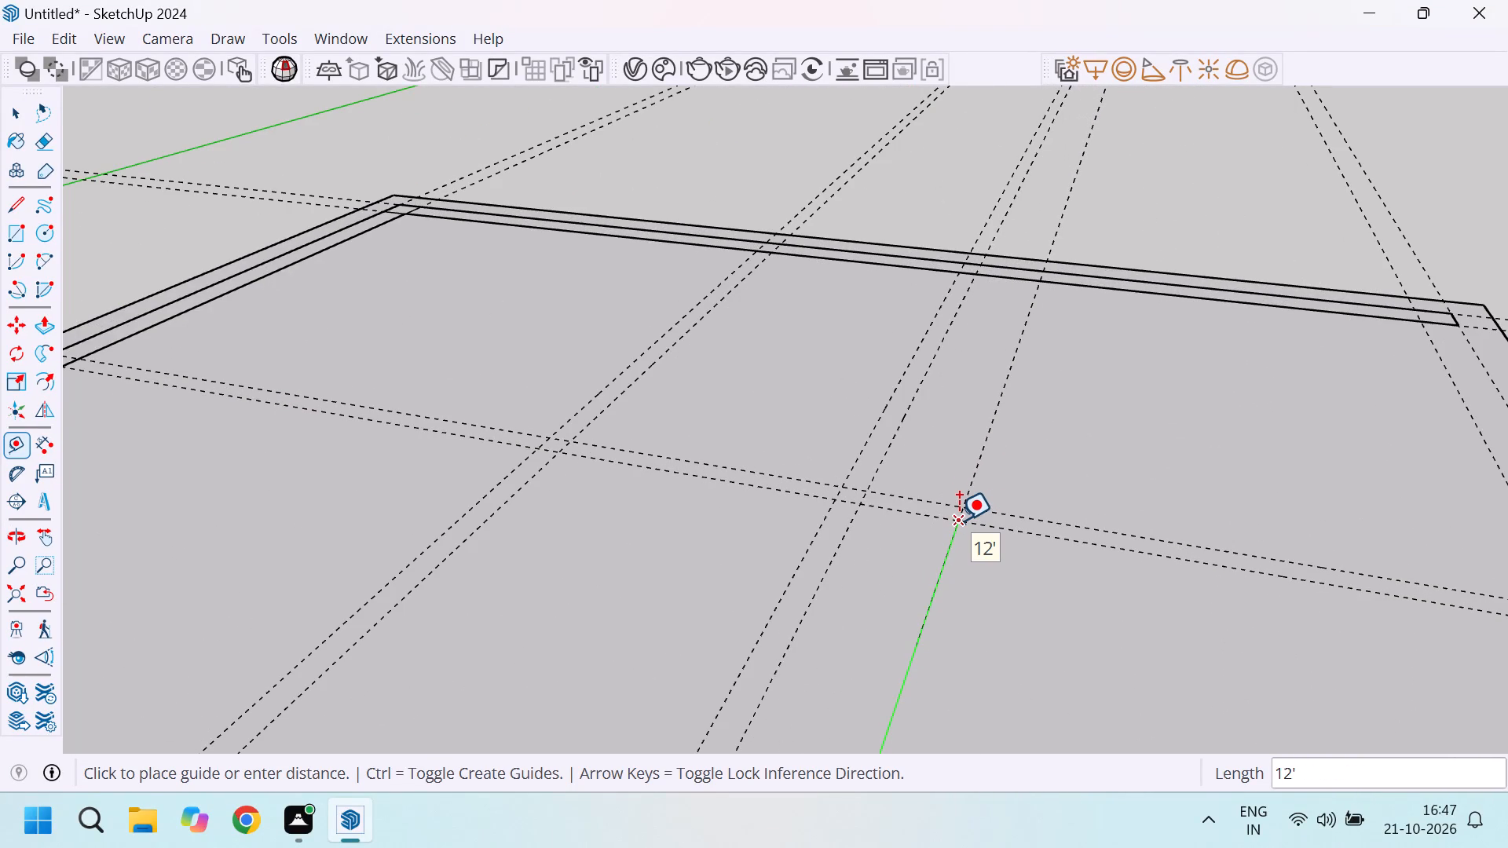
scroll(959, 520, "down", 15)
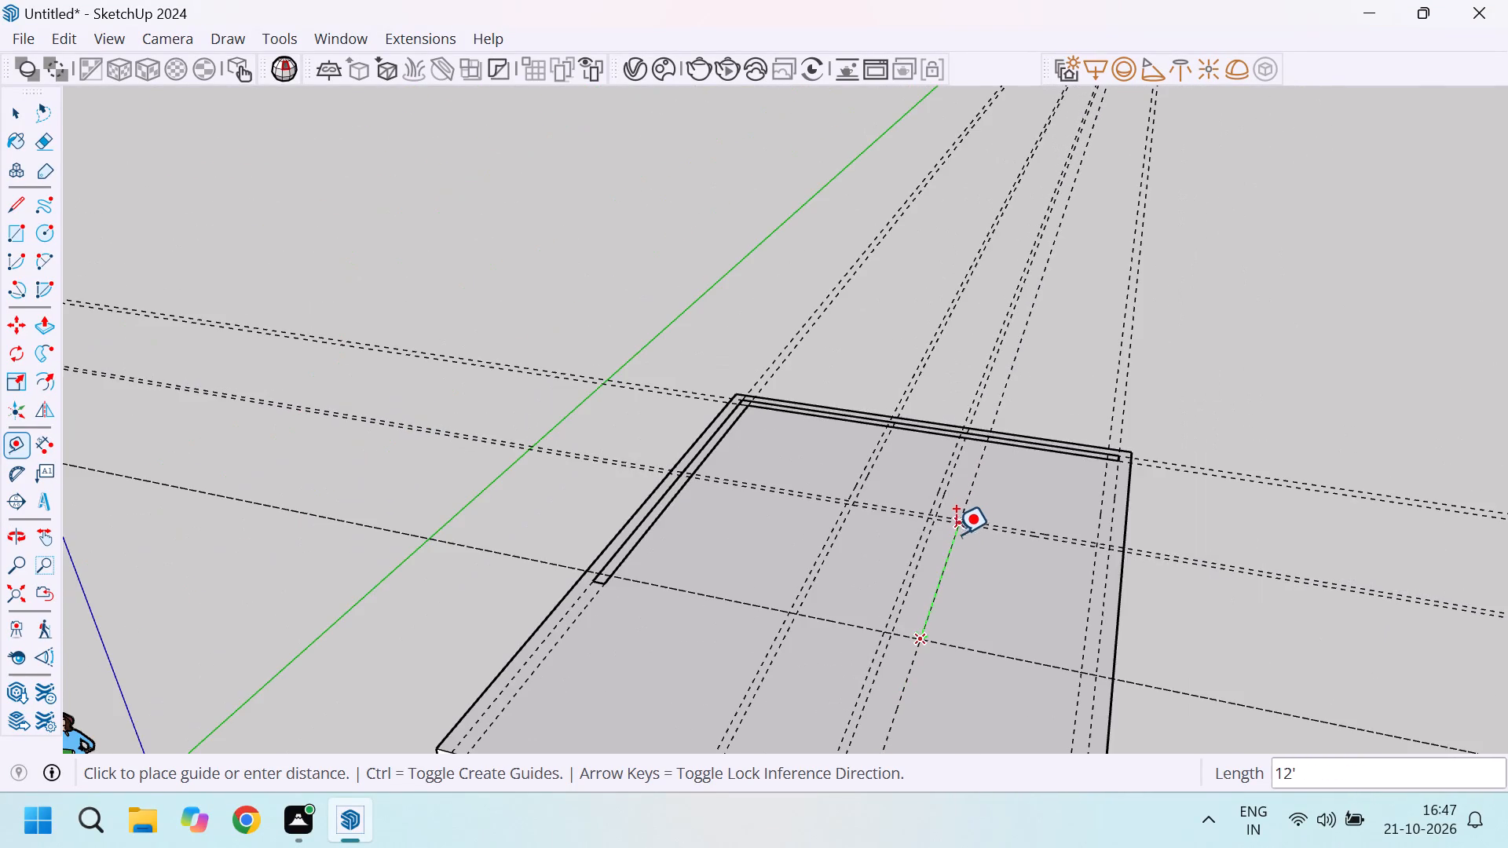
Measure from the same guide intersection across to the slab's right edge and over the front area of the slab.
scroll(947, 747, "up", 6)
scroll(1113, 644, "up", 5)
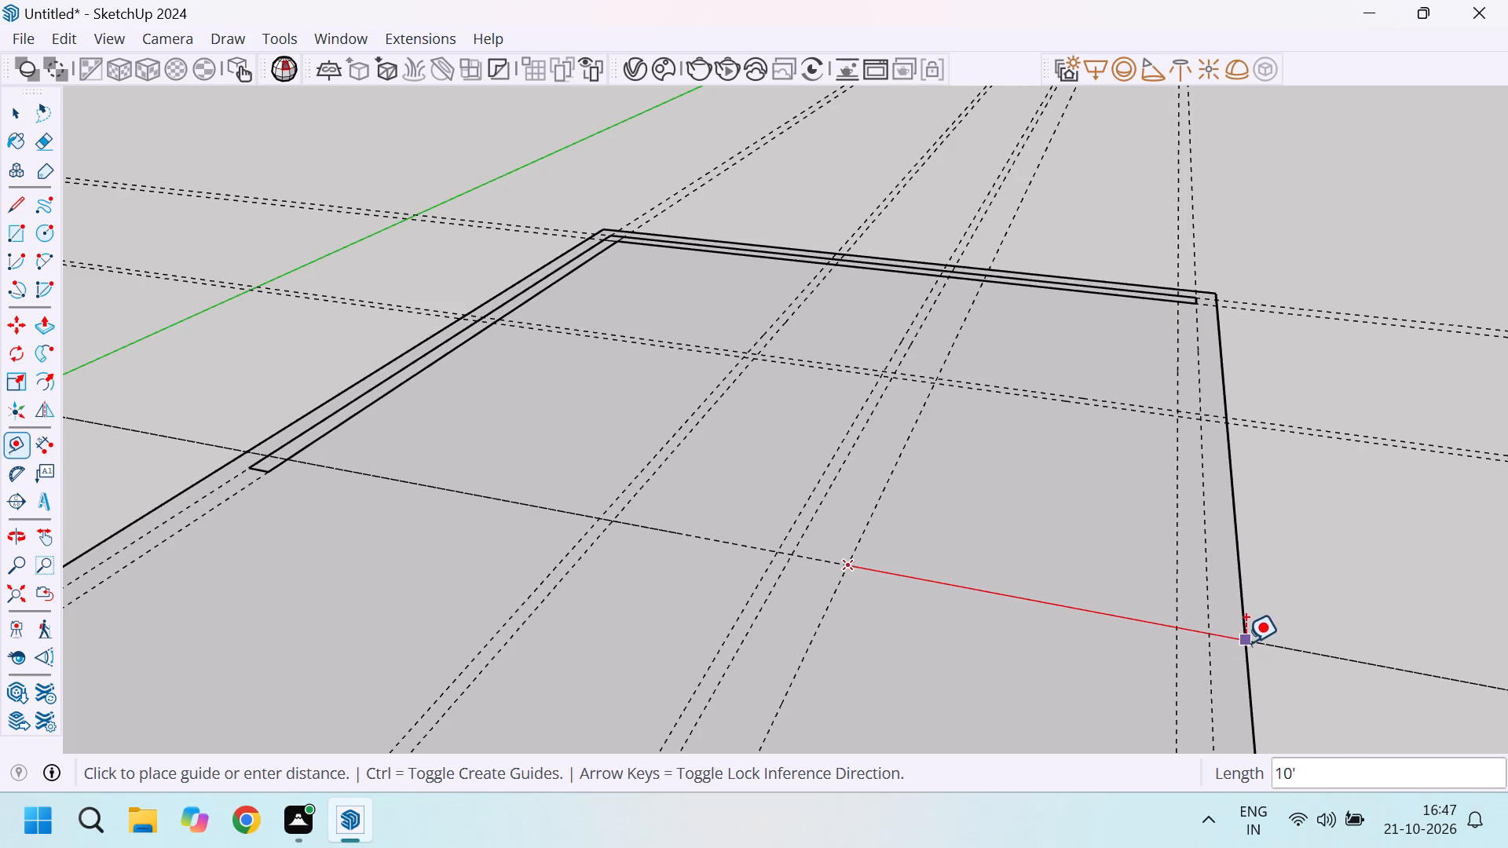
scroll(1020, 518, "down", 10)
scroll(938, 658, "up", 6)
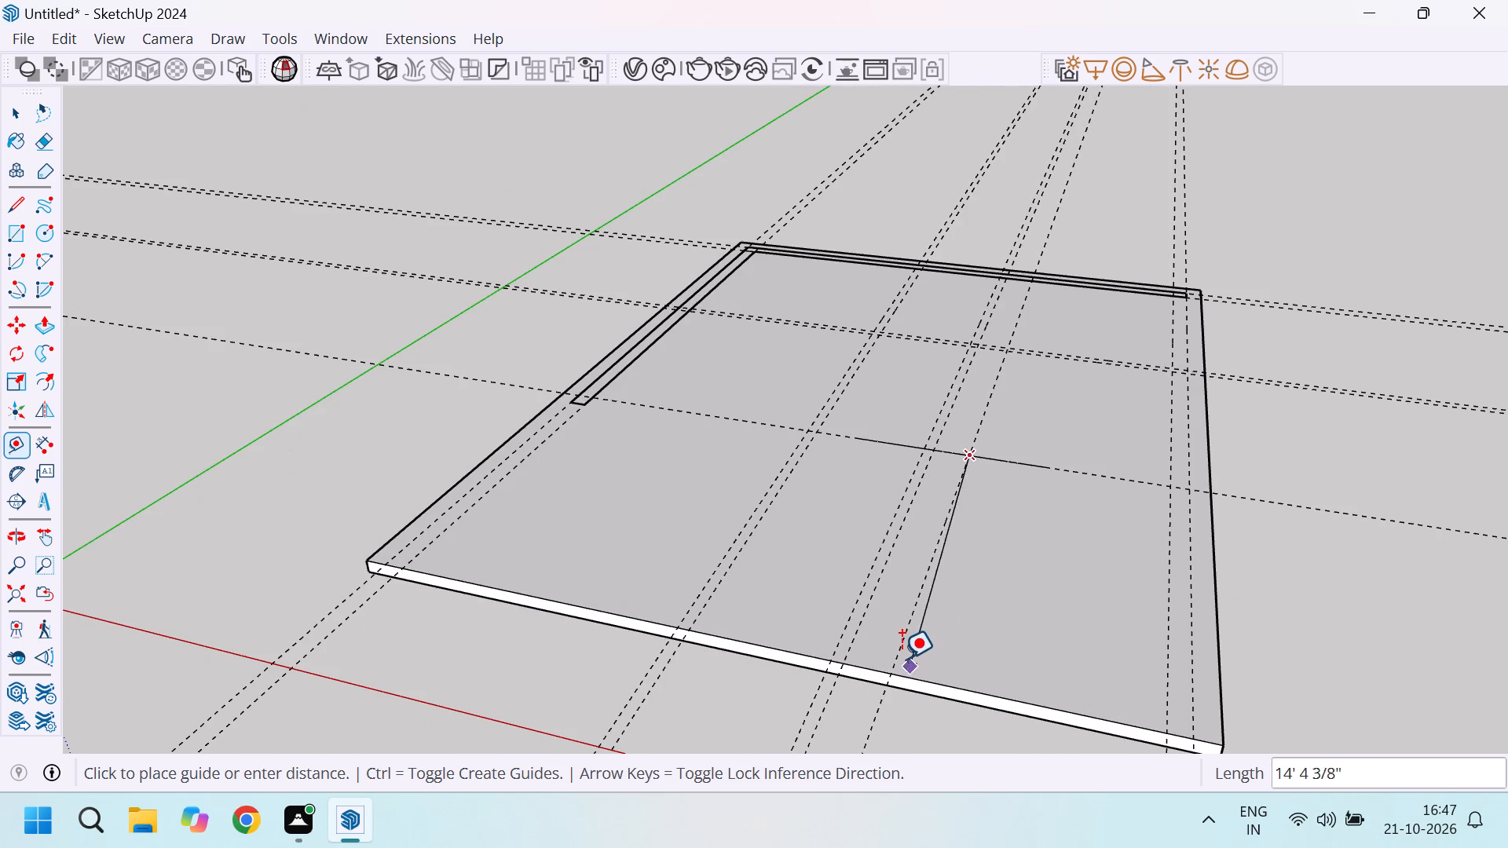
scroll(1093, 606, "up", 4)
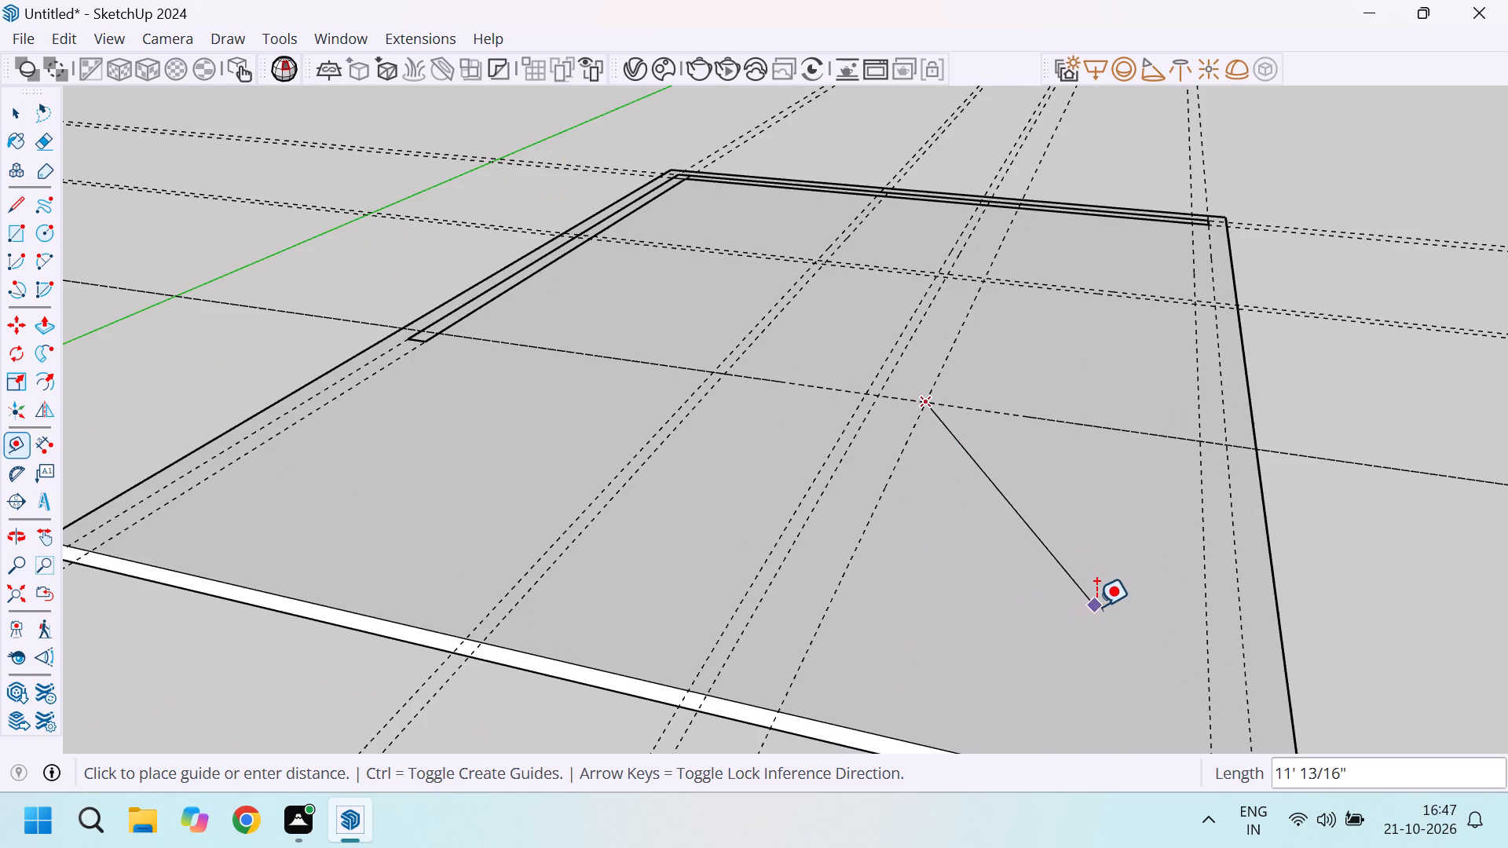
scroll(988, 590, "down", 3)
scroll(1002, 588, "up", 3)
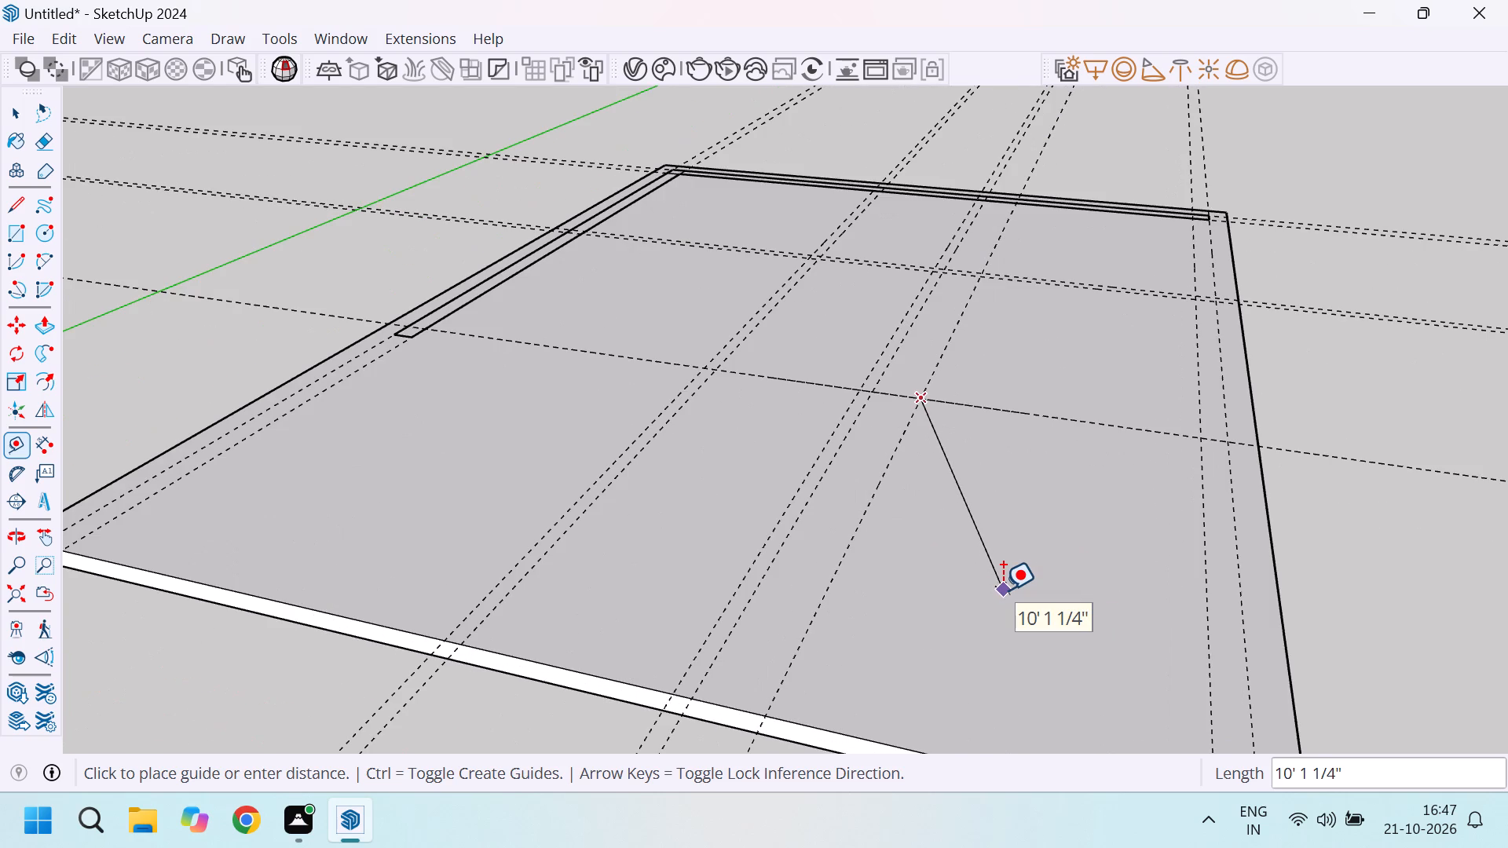
scroll(1001, 594, "down", 4)
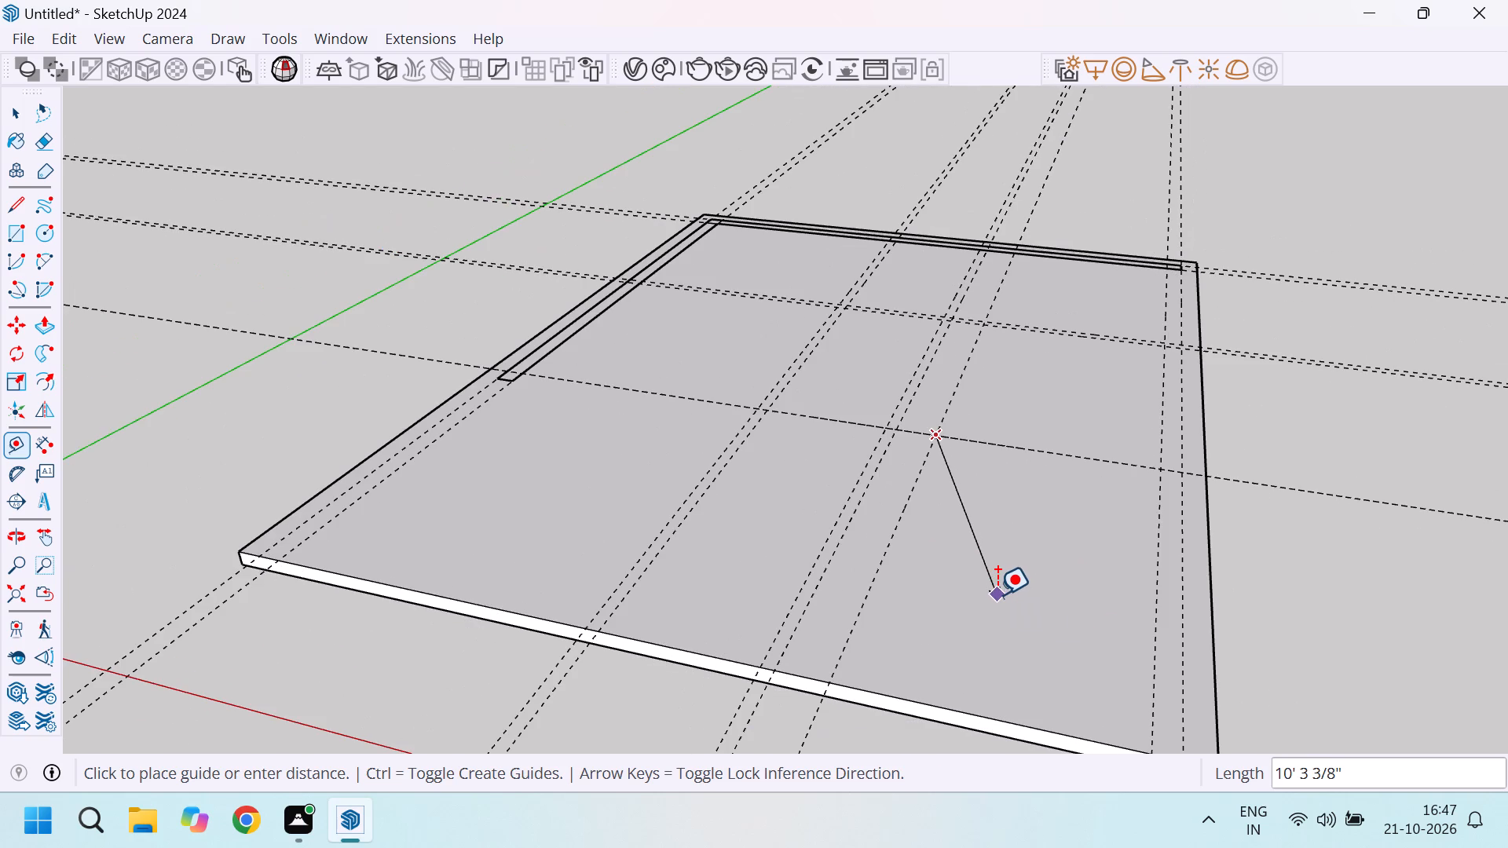
key("Escape")
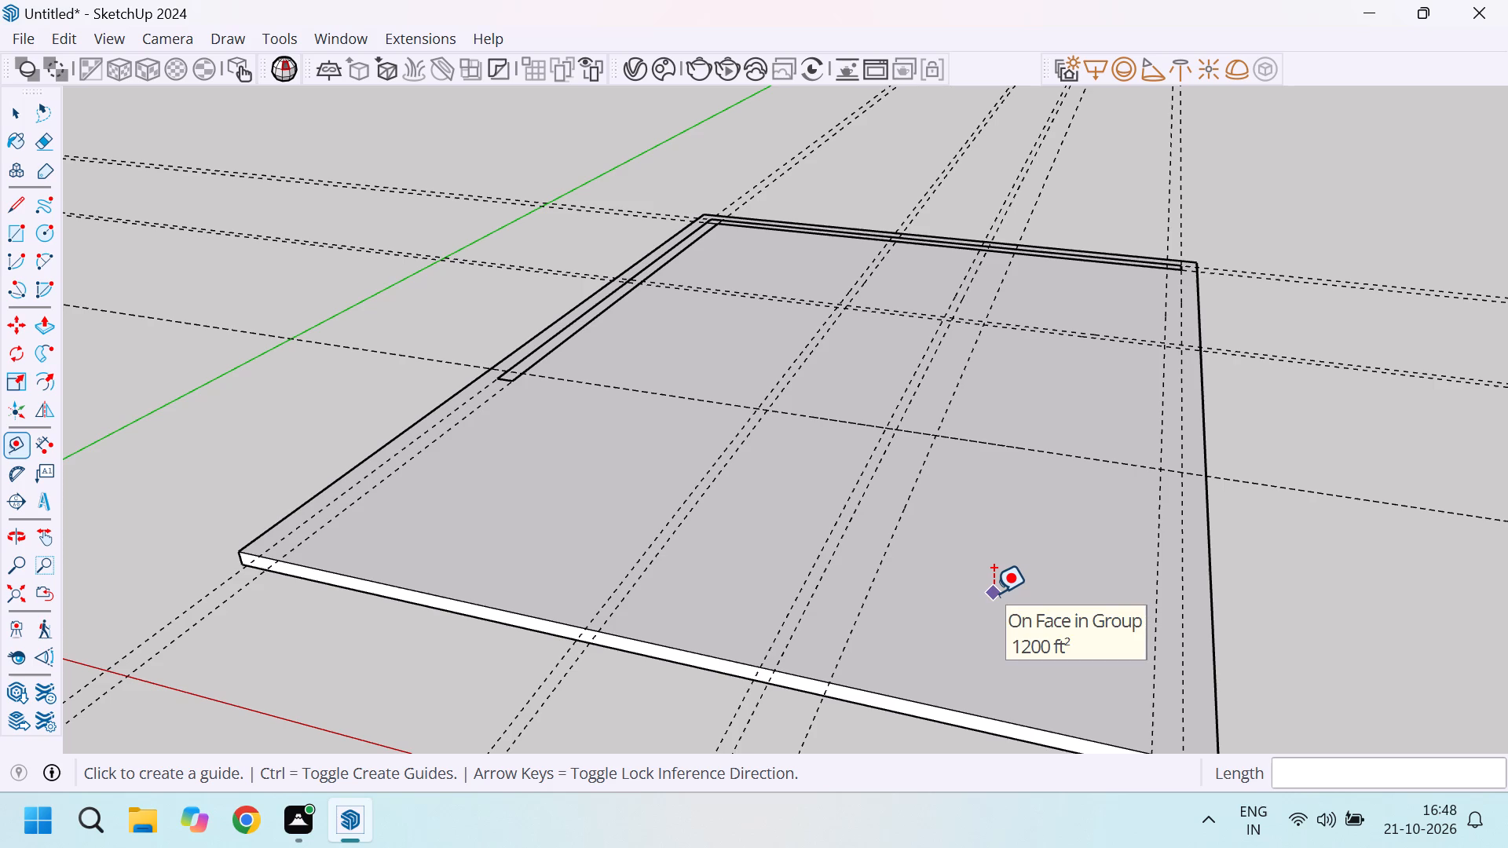
Draw a 9" by 24' 2" wall rectangle between the paired right-side guides, from the rear wall to the front cross guide.
scroll(907, 592, "down", 4)
scroll(1180, 283, "up", 10)
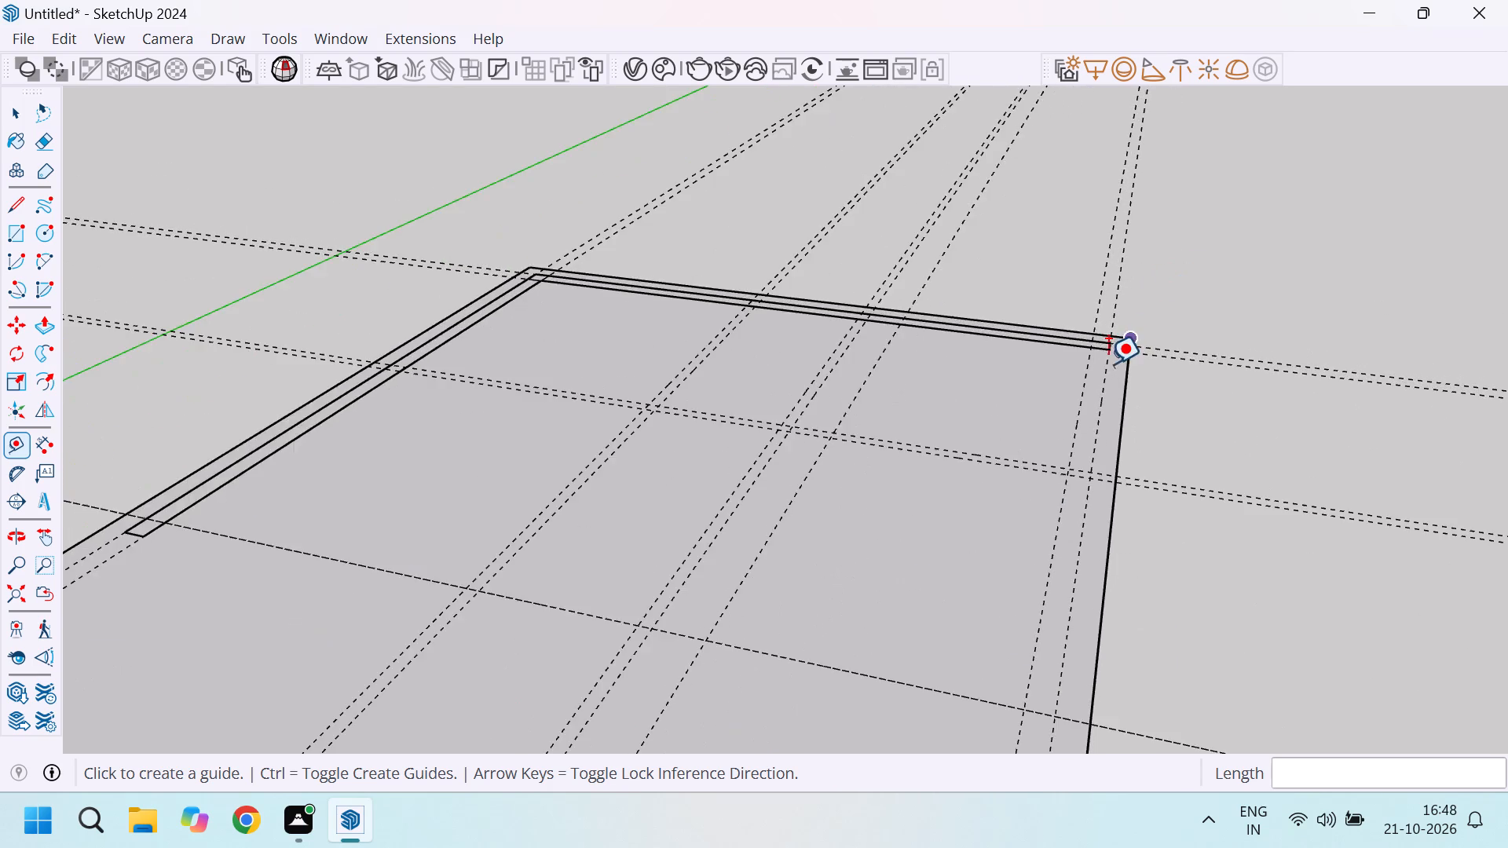
scroll(1108, 364, "up", 3)
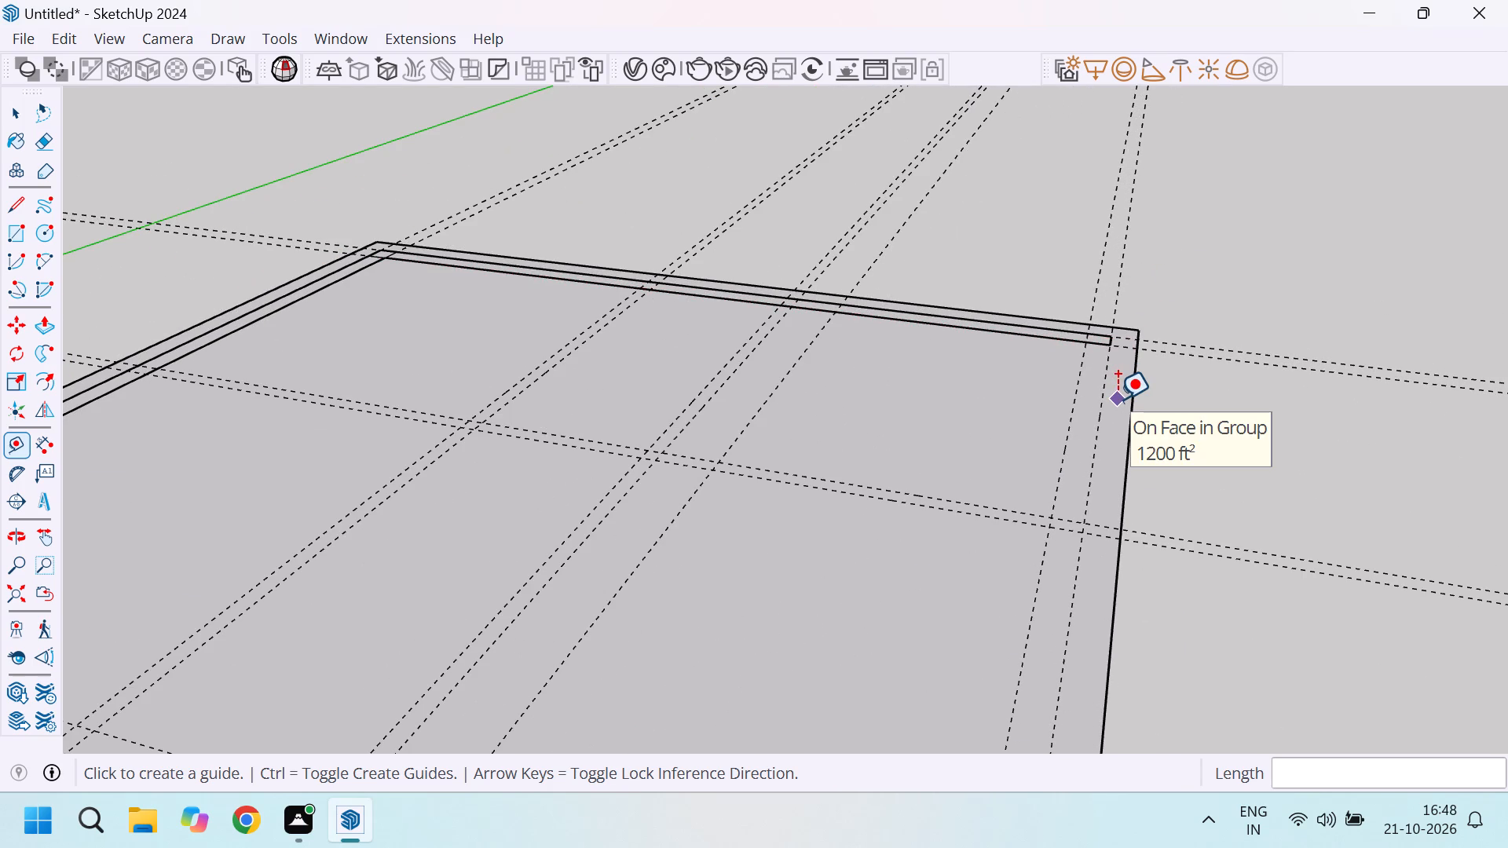
key("r")
scroll(1086, 362, "up", 3)
scroll(1125, 486, "up", 5)
scroll(1107, 283, "up", 3)
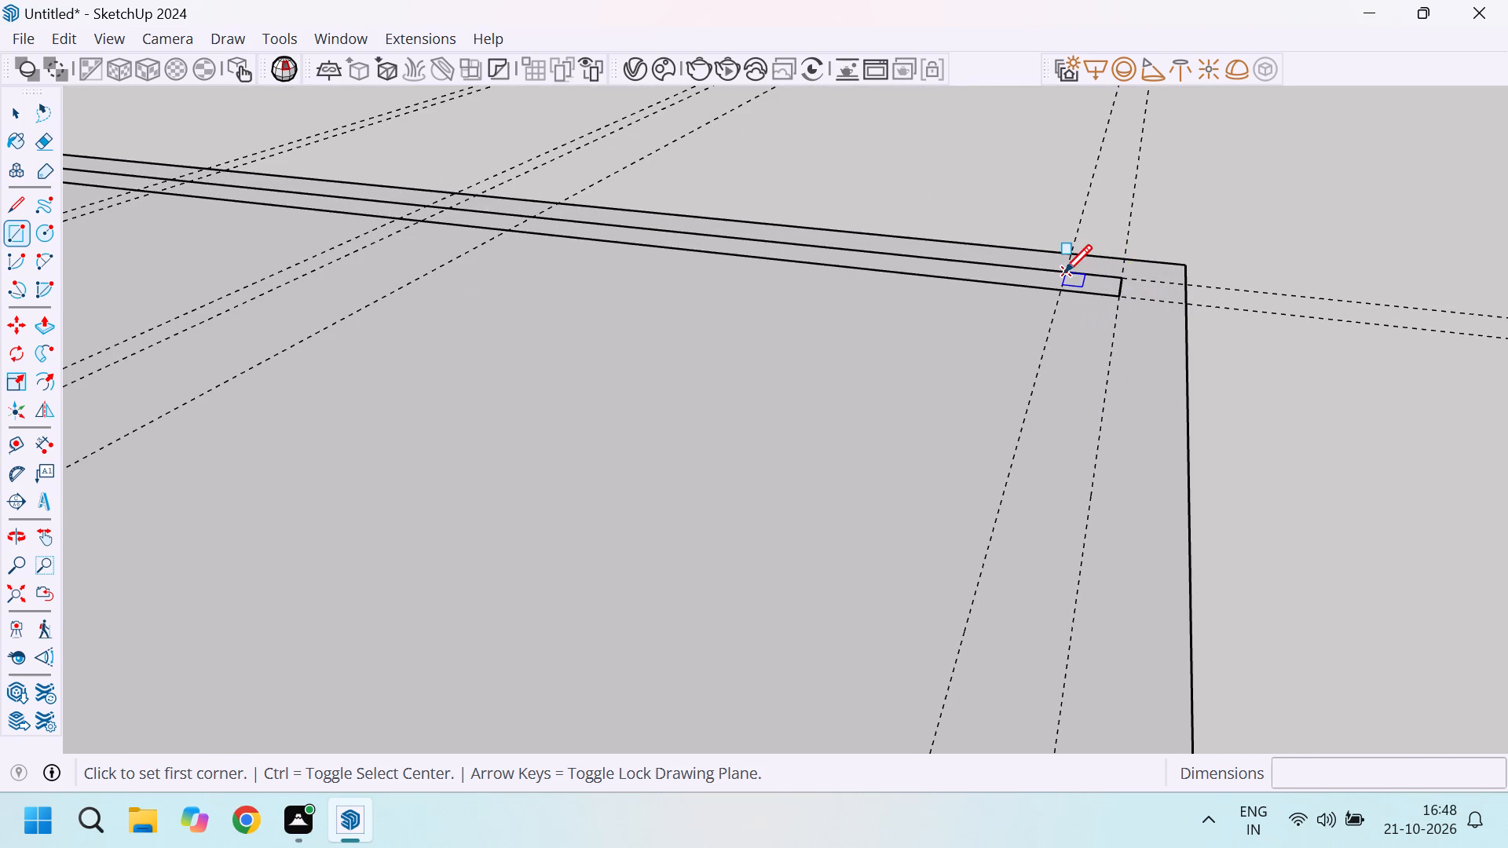
left_click(1063, 271)
scroll(1065, 270, "down", 19)
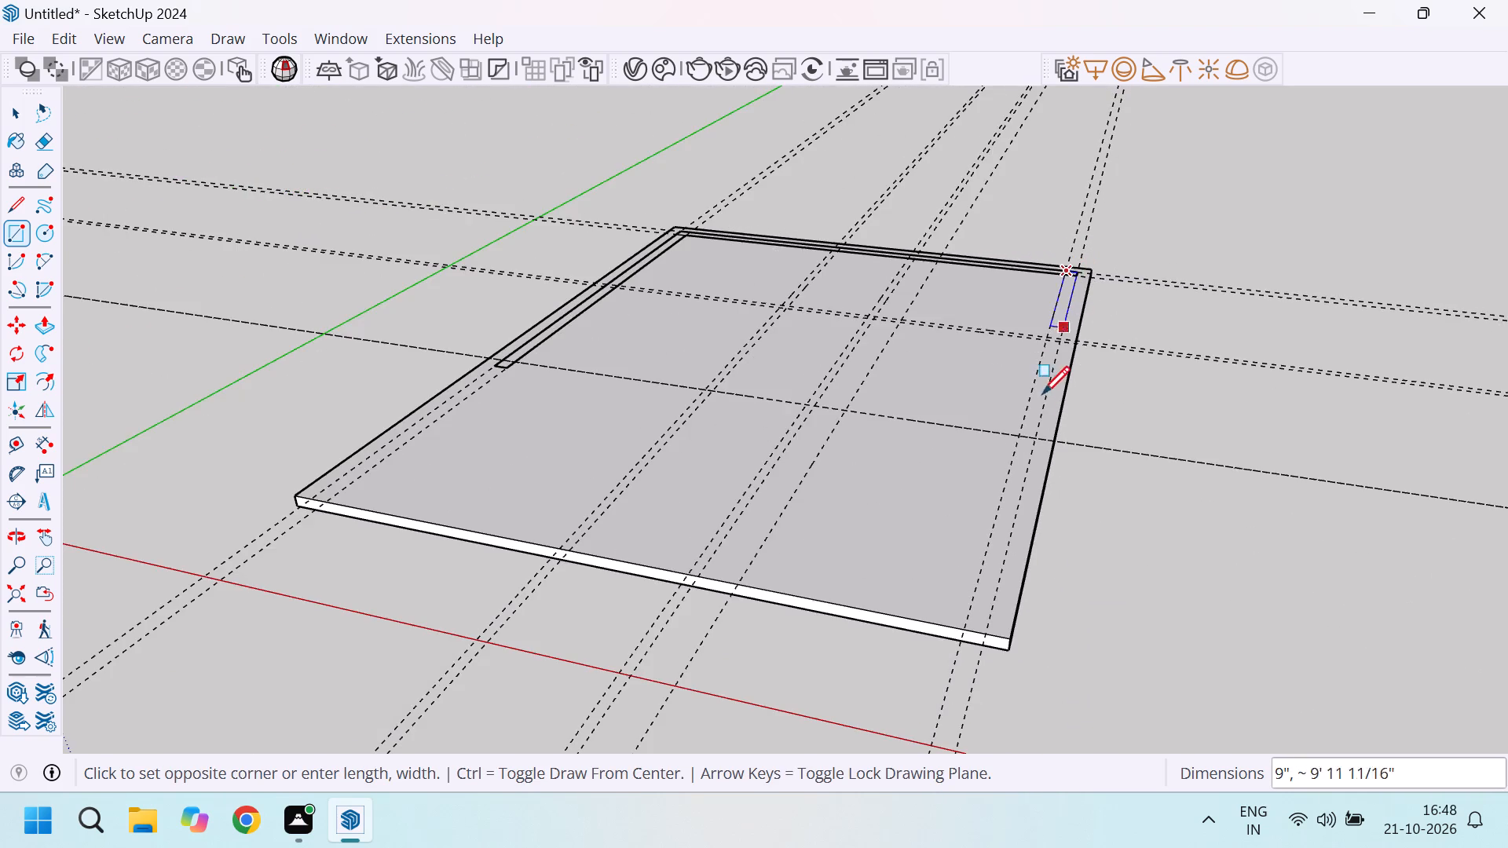
scroll(1042, 398, "up", 10)
left_click(1038, 458)
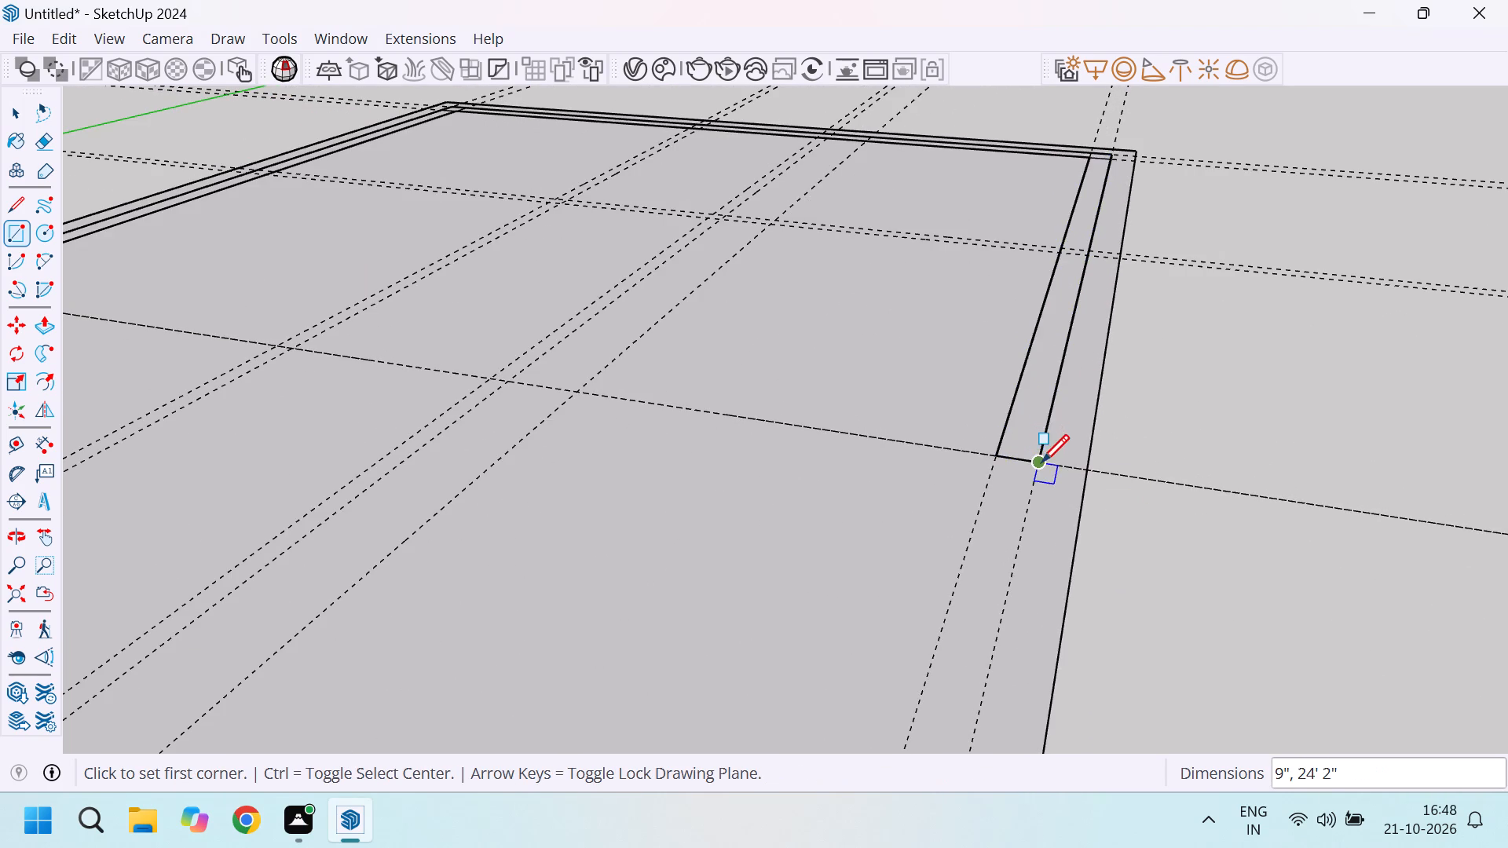
Examine the new right-side wall rectangle from its rear corner to its front end at the cross guide.
scroll(1042, 470, "down", 11)
scroll(1065, 296, "up", 10)
scroll(1131, 464, "down", 7)
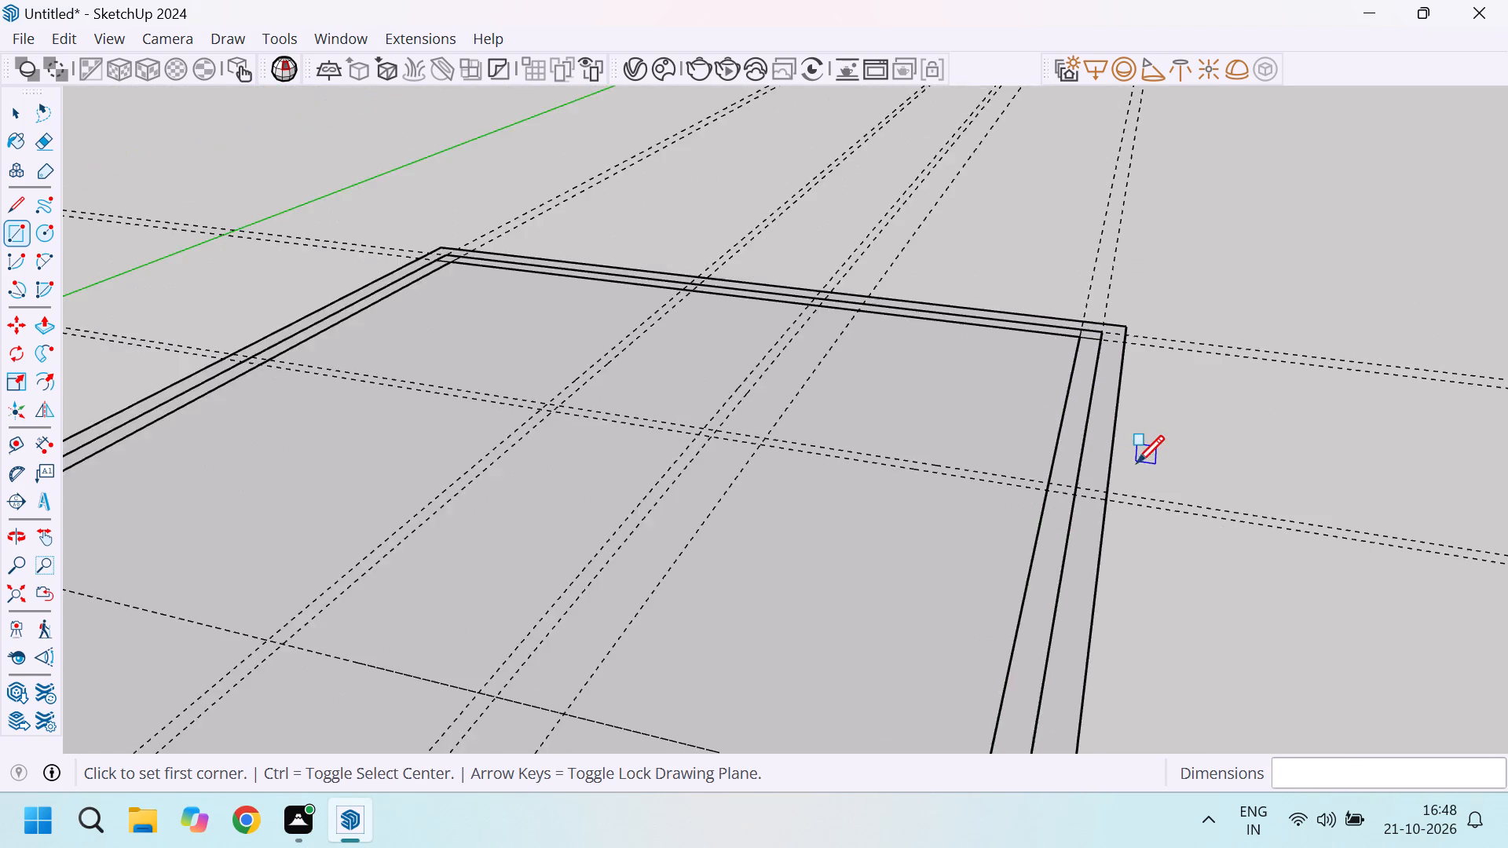
scroll(1136, 462, "down", 8)
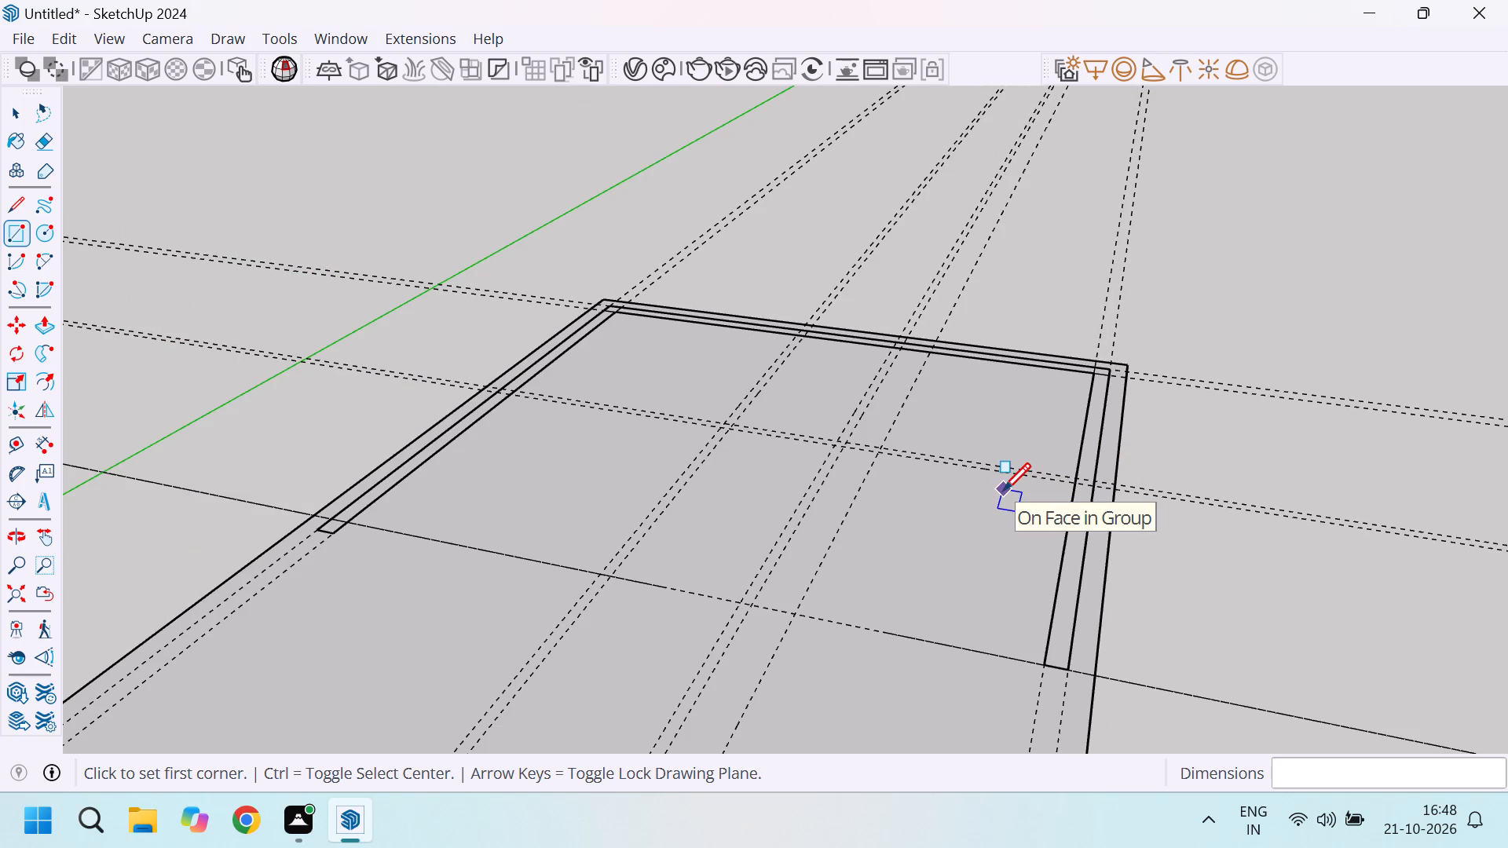
scroll(1049, 671, "up", 5)
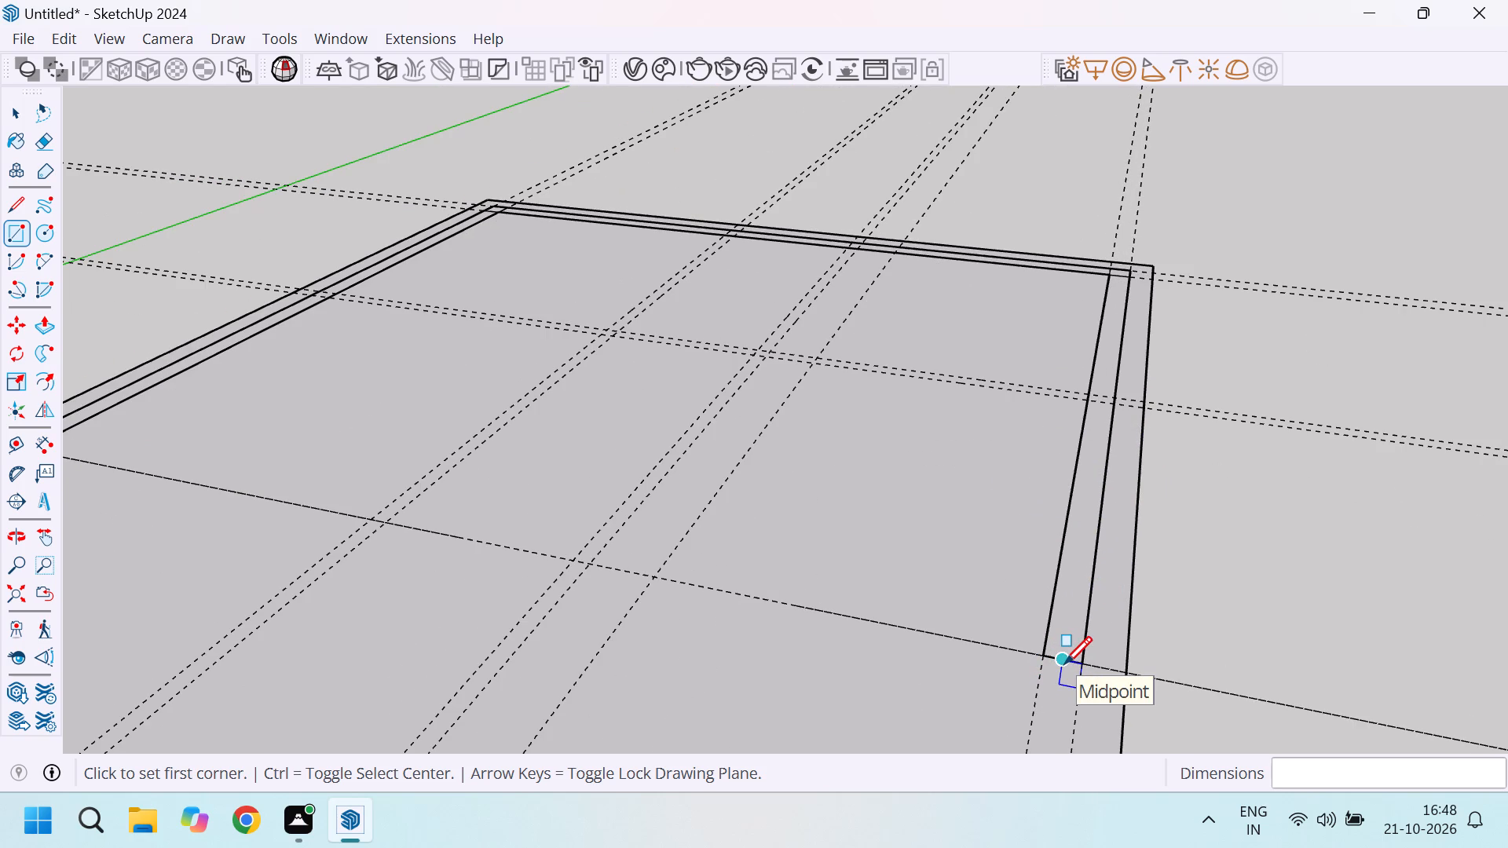
scroll(1026, 658, "up", 4)
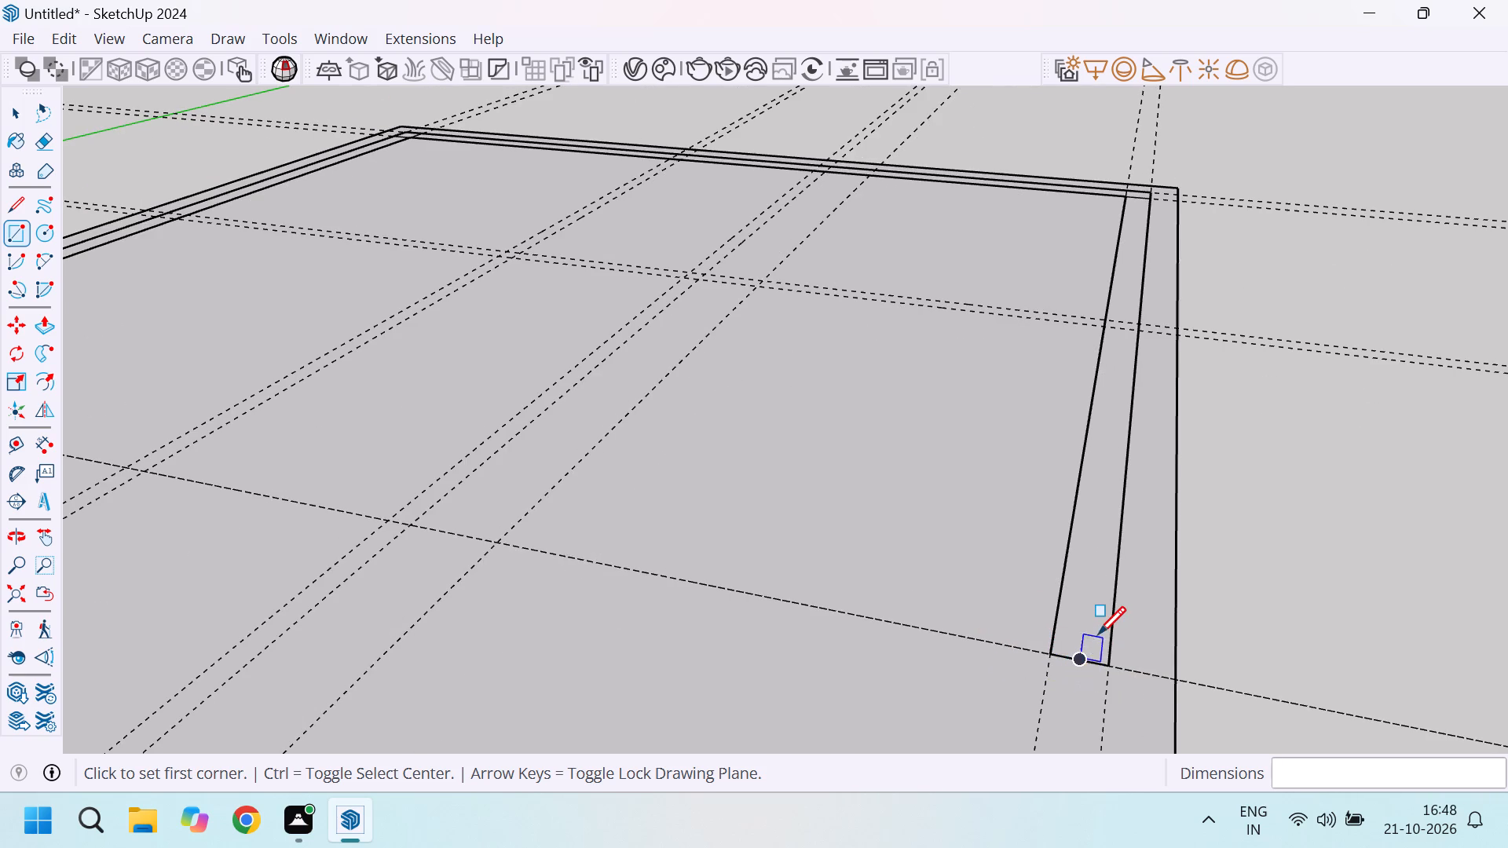
scroll(1098, 634, "down", 3)
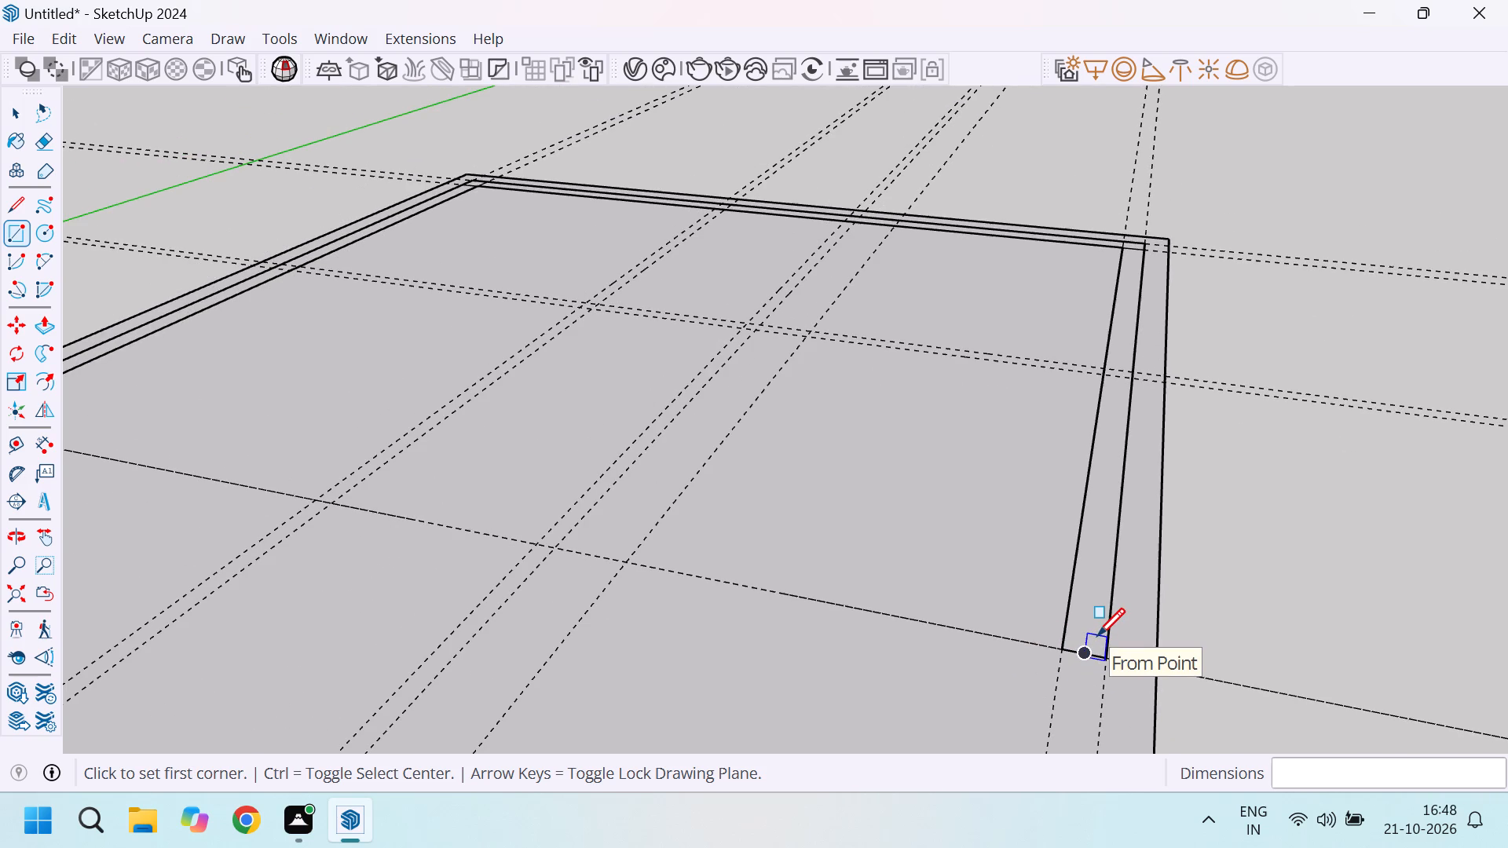
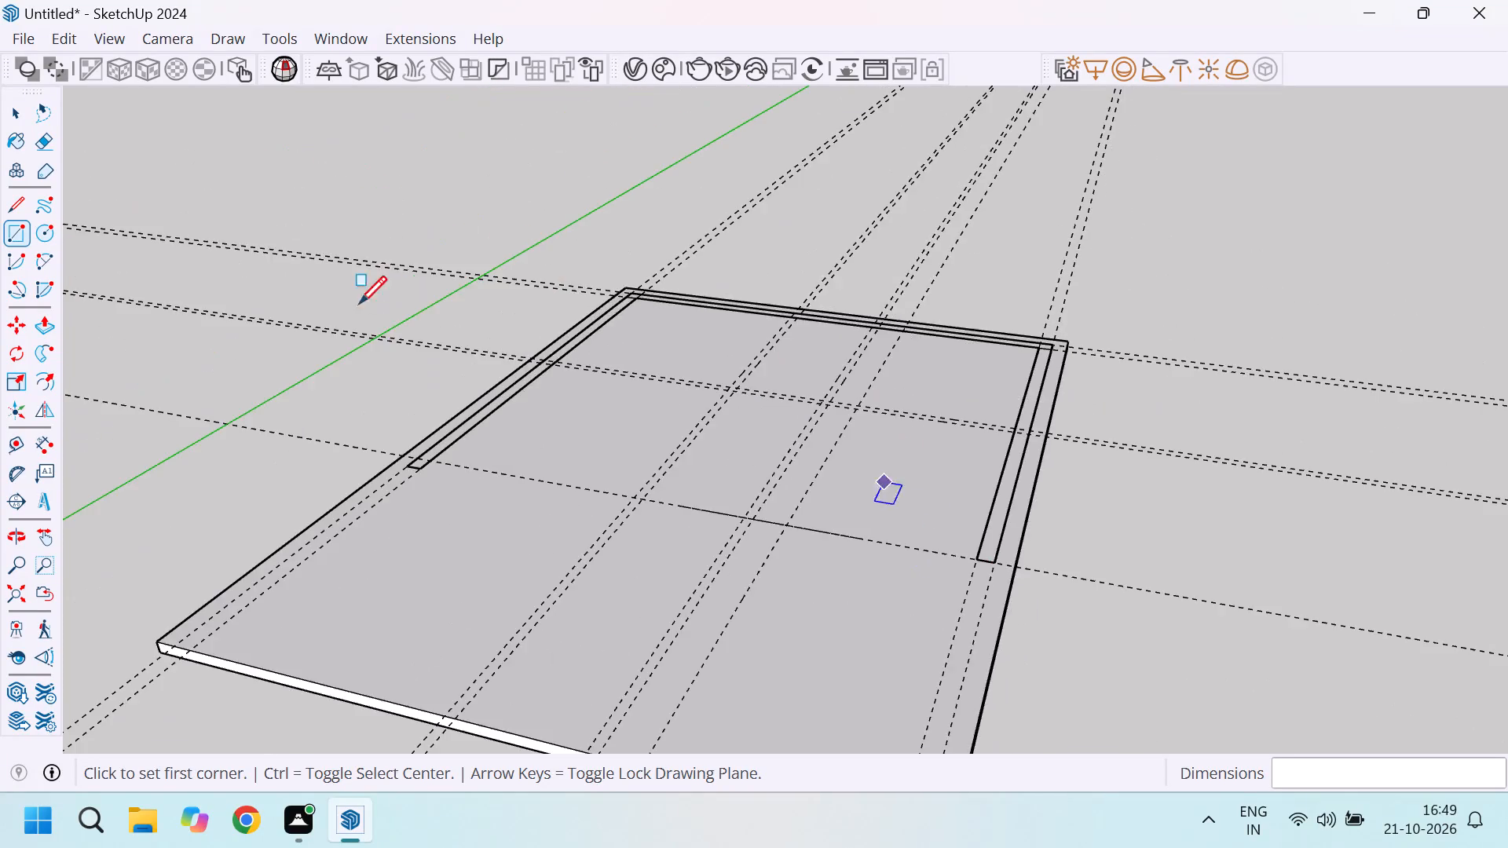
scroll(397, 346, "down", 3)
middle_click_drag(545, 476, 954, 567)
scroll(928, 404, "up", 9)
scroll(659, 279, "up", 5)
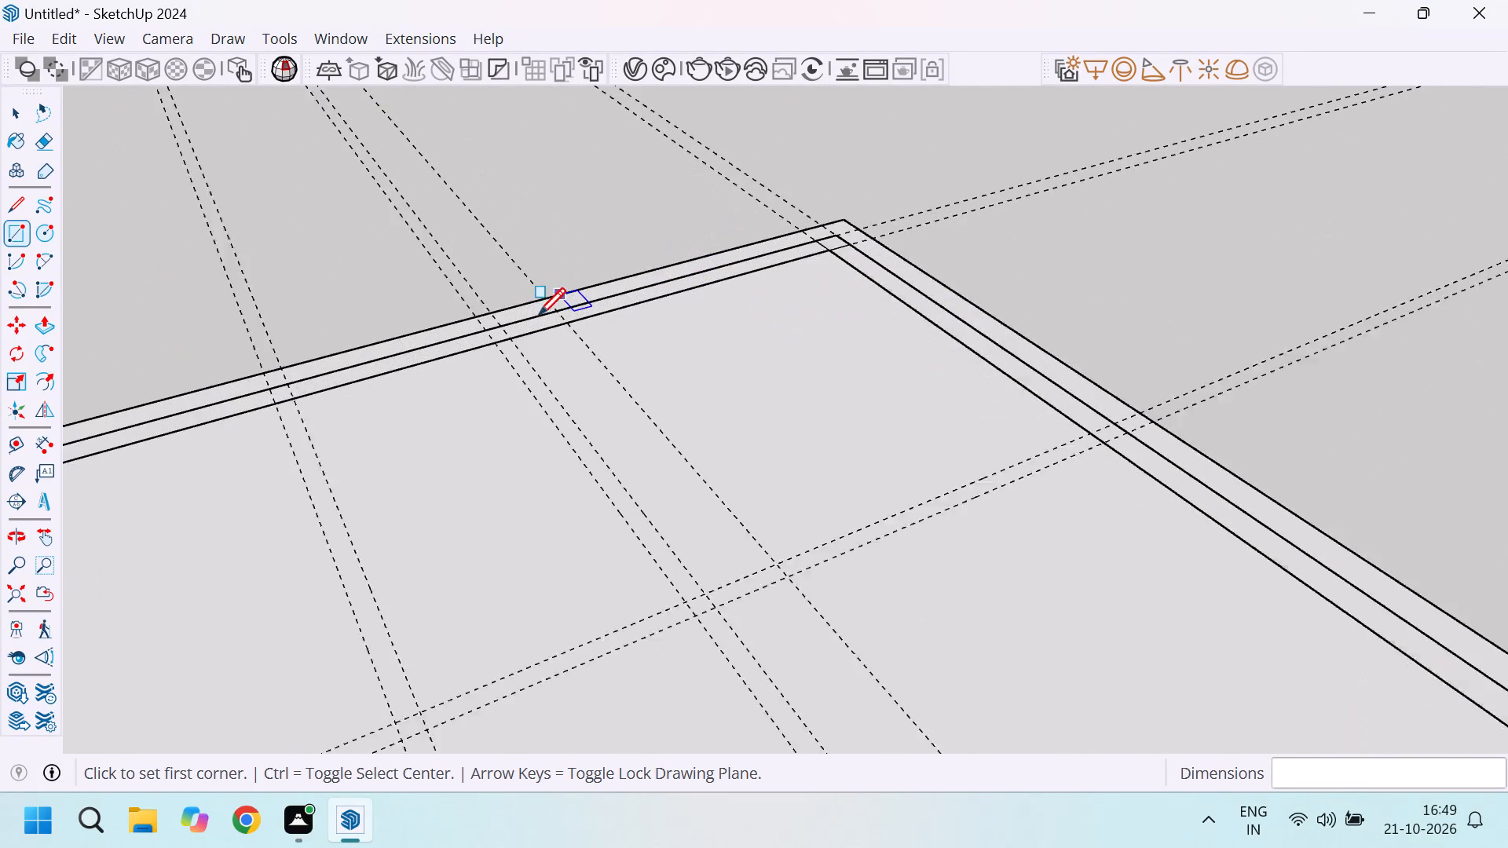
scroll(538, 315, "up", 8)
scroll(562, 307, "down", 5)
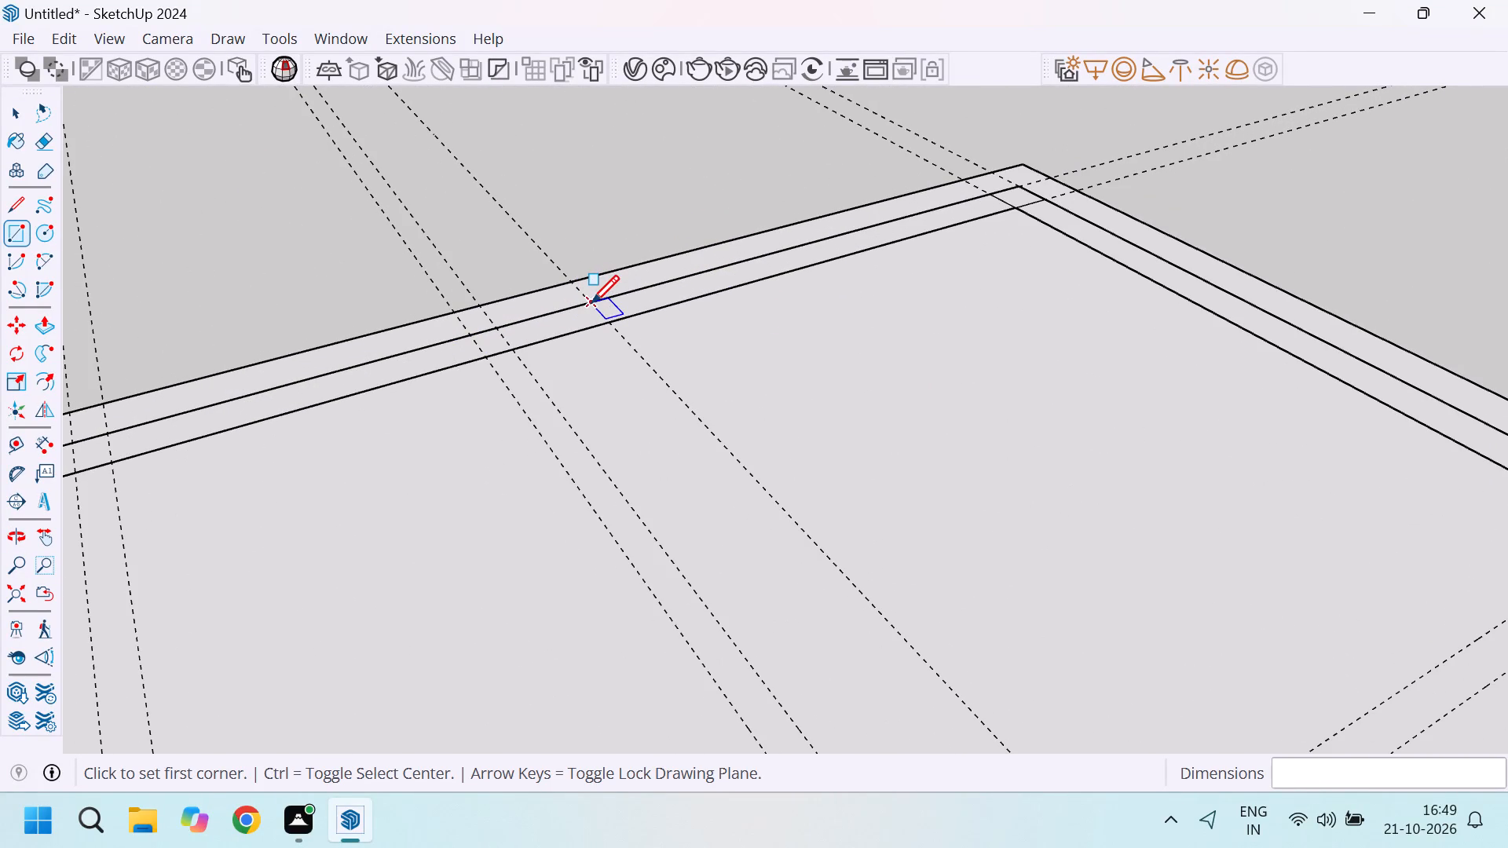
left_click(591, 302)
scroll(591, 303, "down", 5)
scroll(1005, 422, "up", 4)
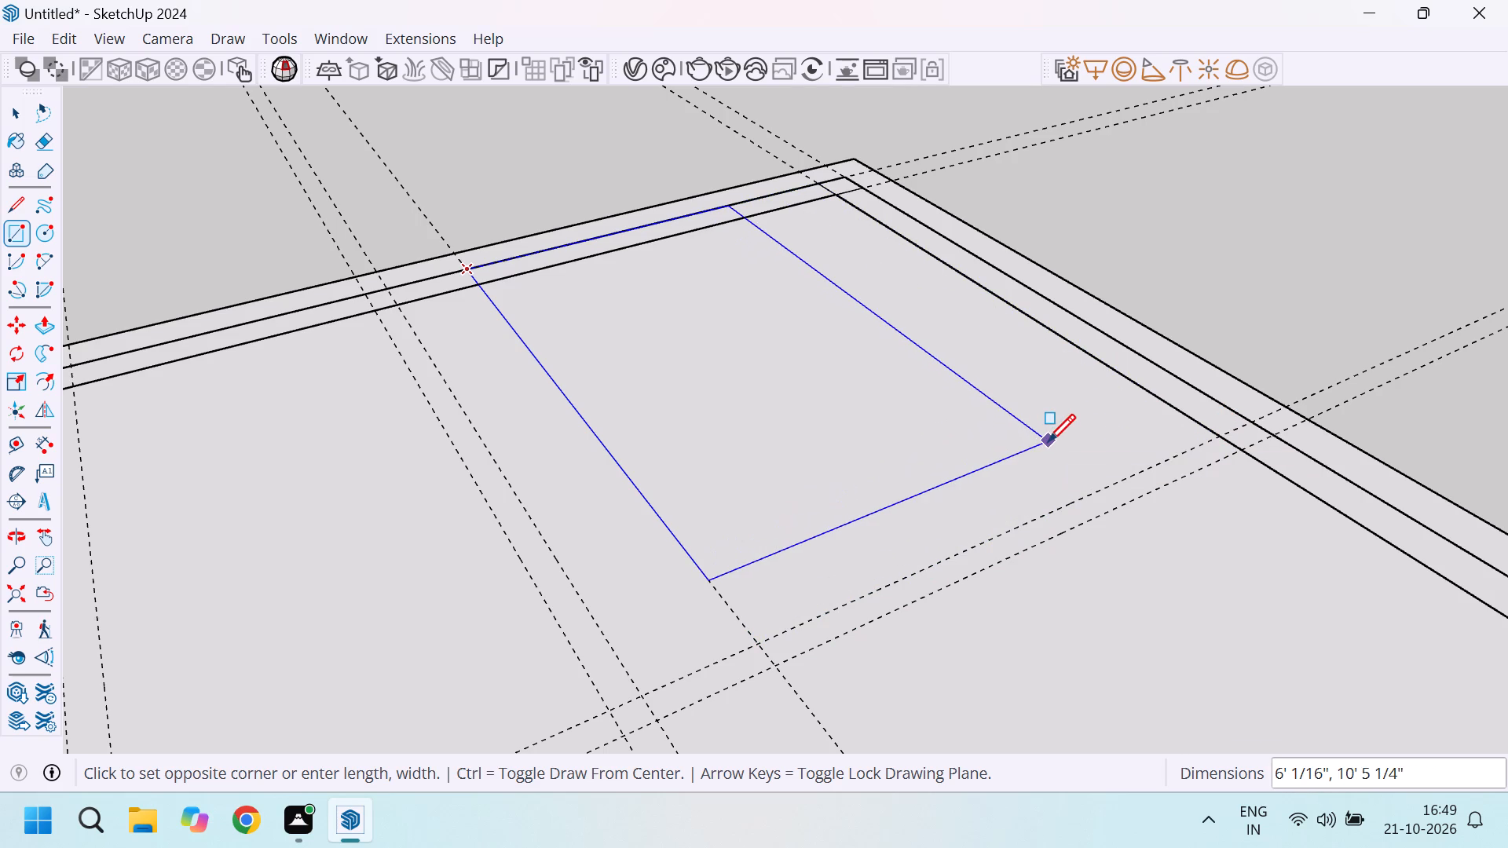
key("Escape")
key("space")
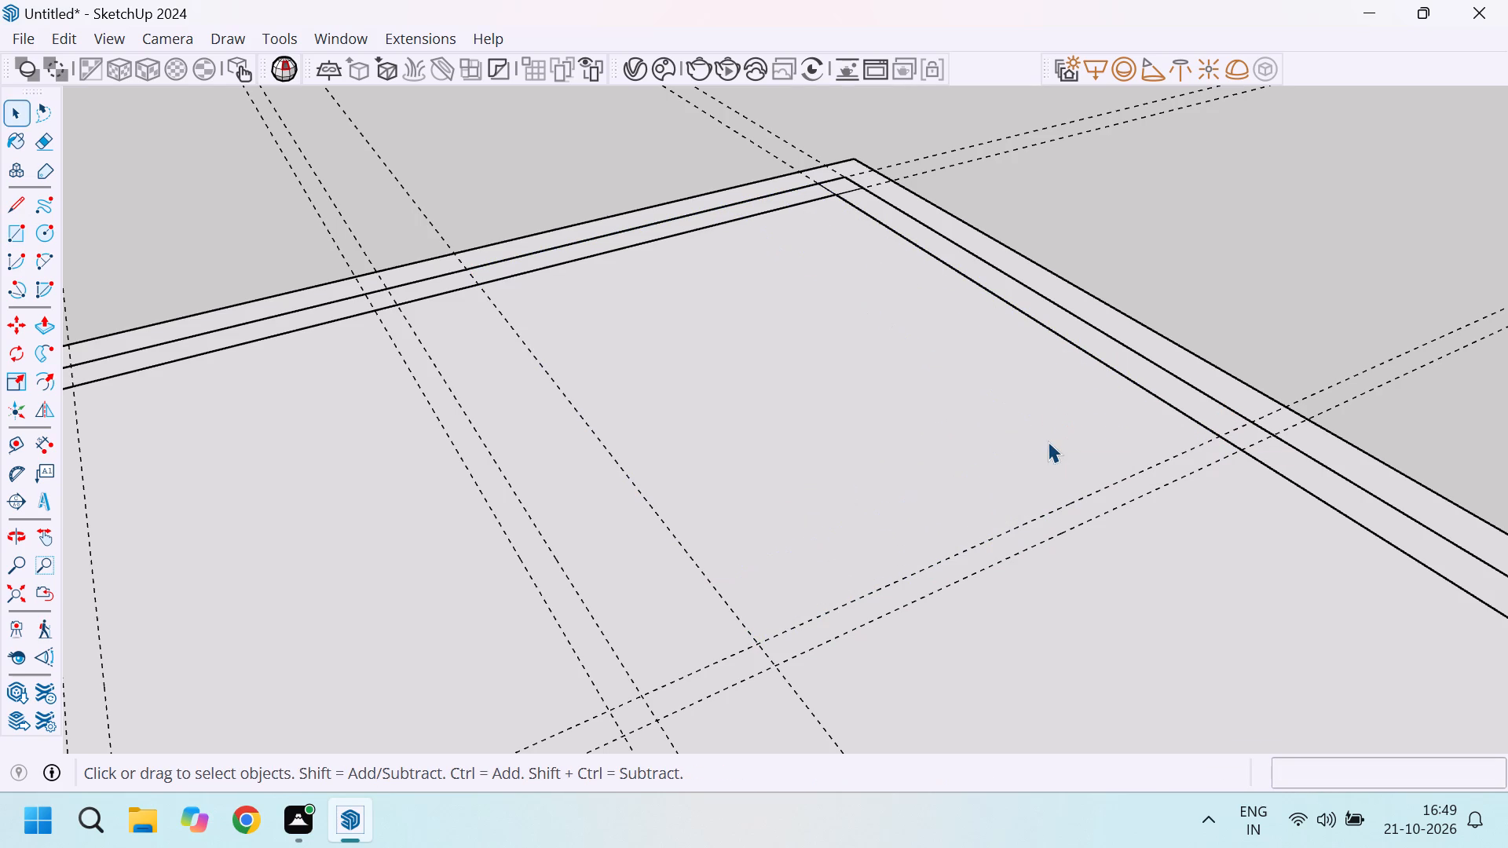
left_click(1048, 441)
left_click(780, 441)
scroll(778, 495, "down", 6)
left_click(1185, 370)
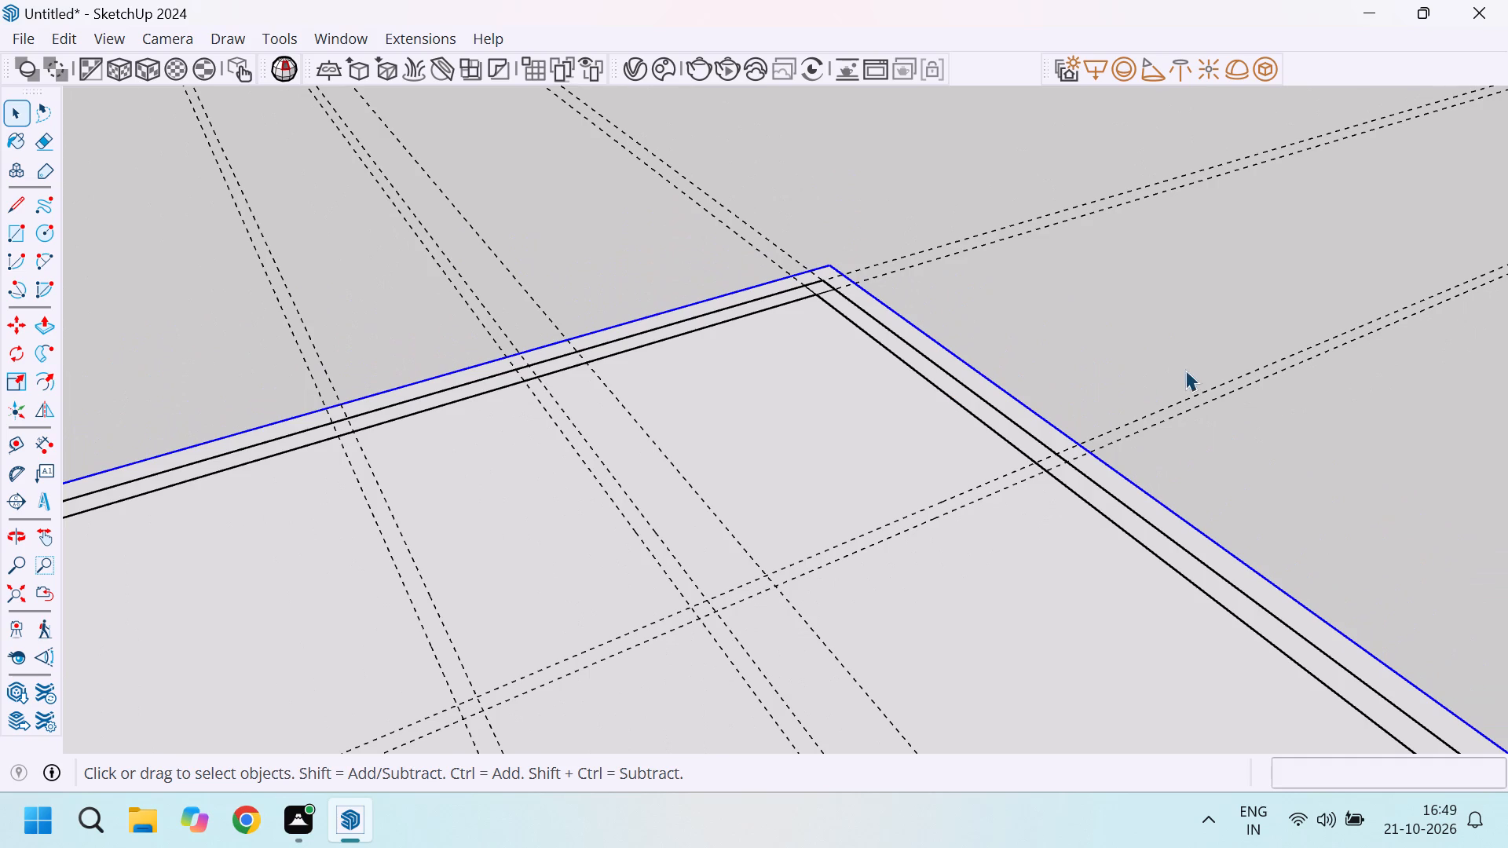
Examine the three wall rectangles and how the lengthwise and cross guides divide the slab into rooms.
scroll(793, 433, "down", 5)
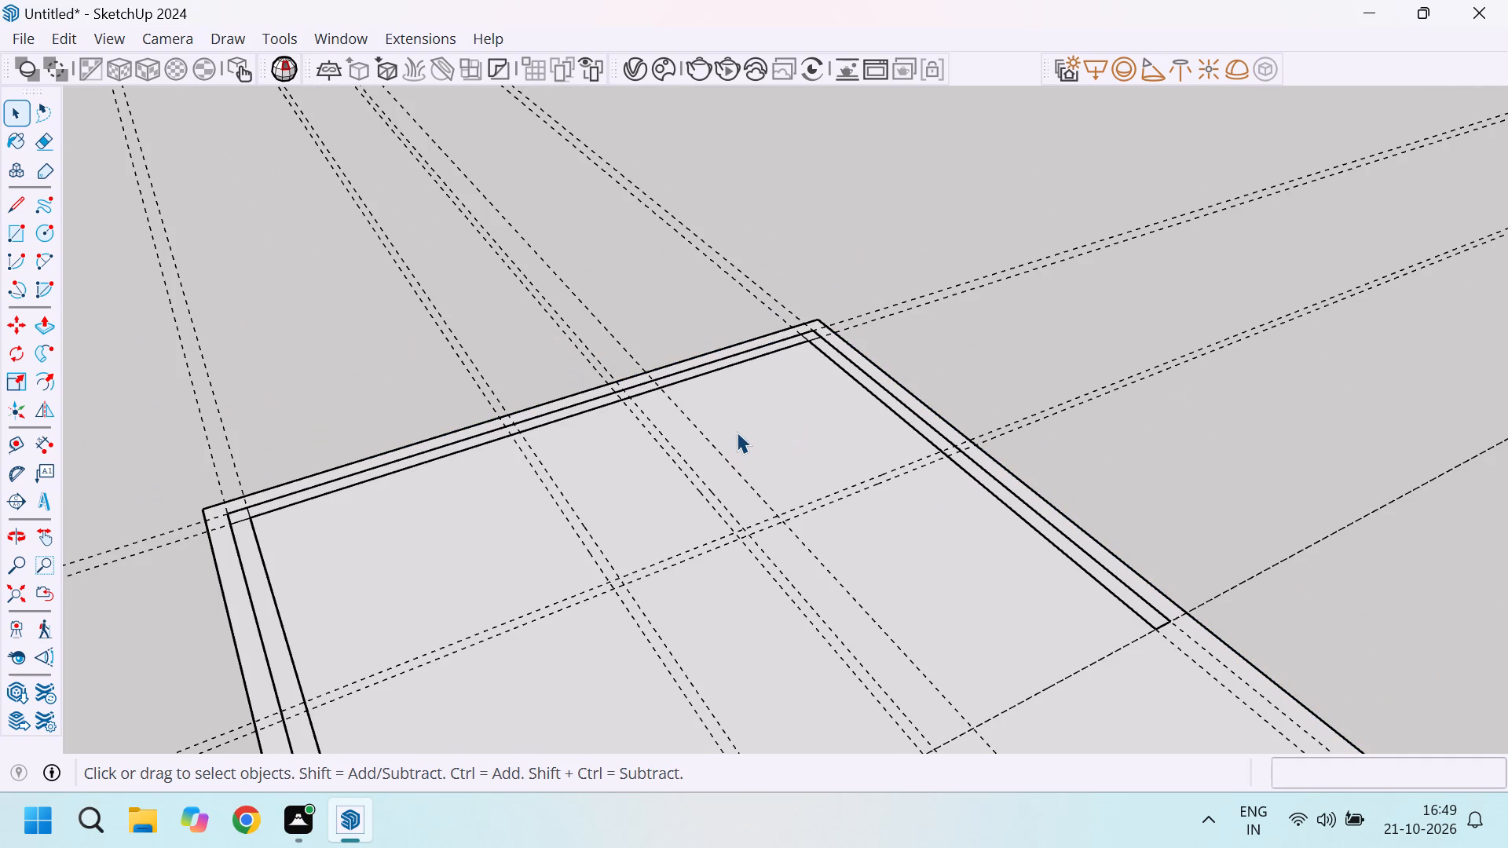
scroll(842, 430, "down", 4)
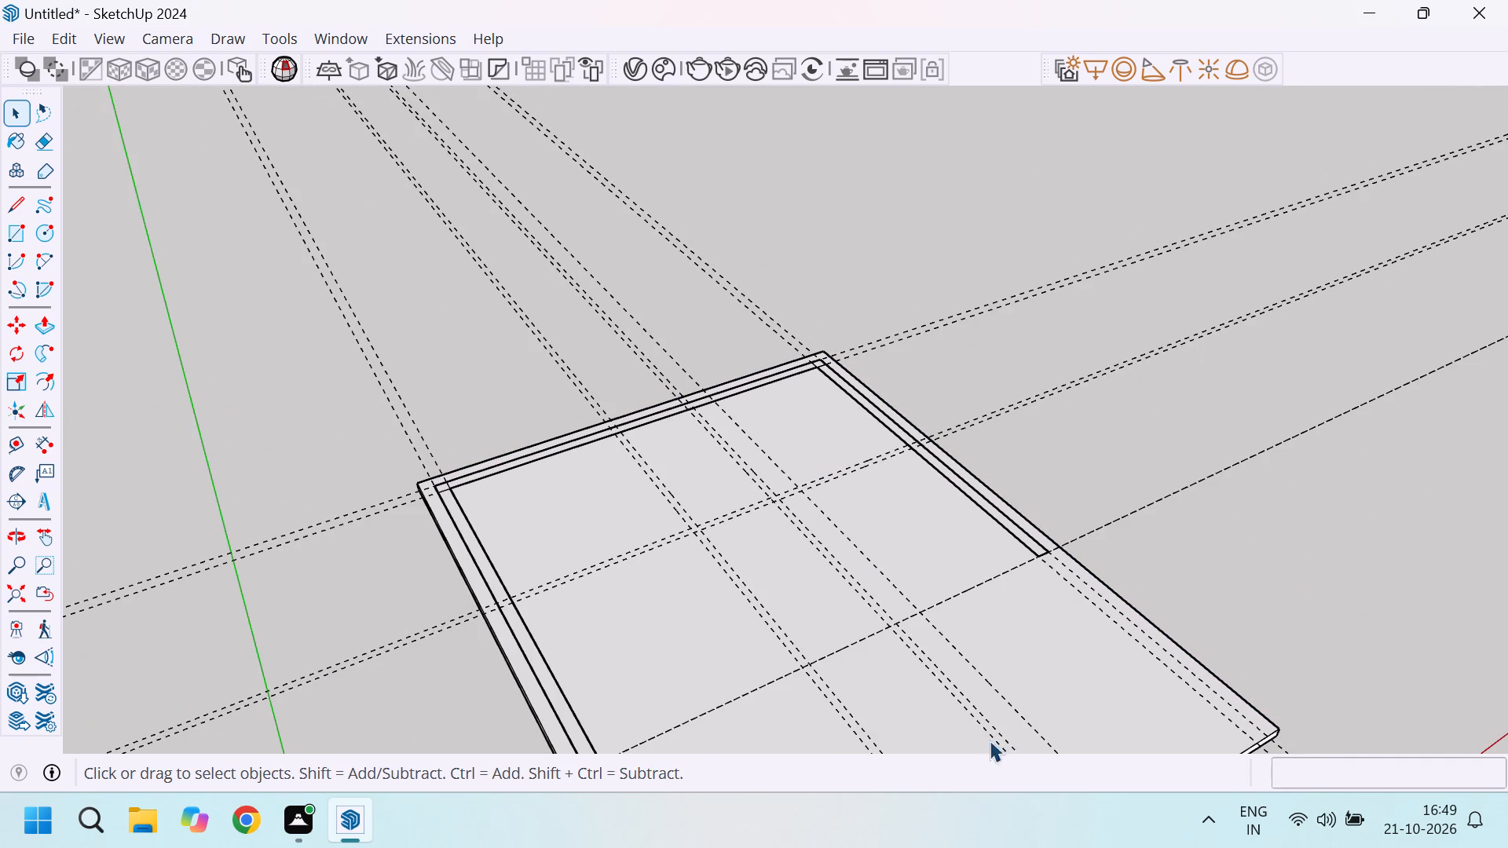
scroll(921, 584, "up", 1)
scroll(910, 568, "down", 3)
scroll(932, 587, "up", 2)
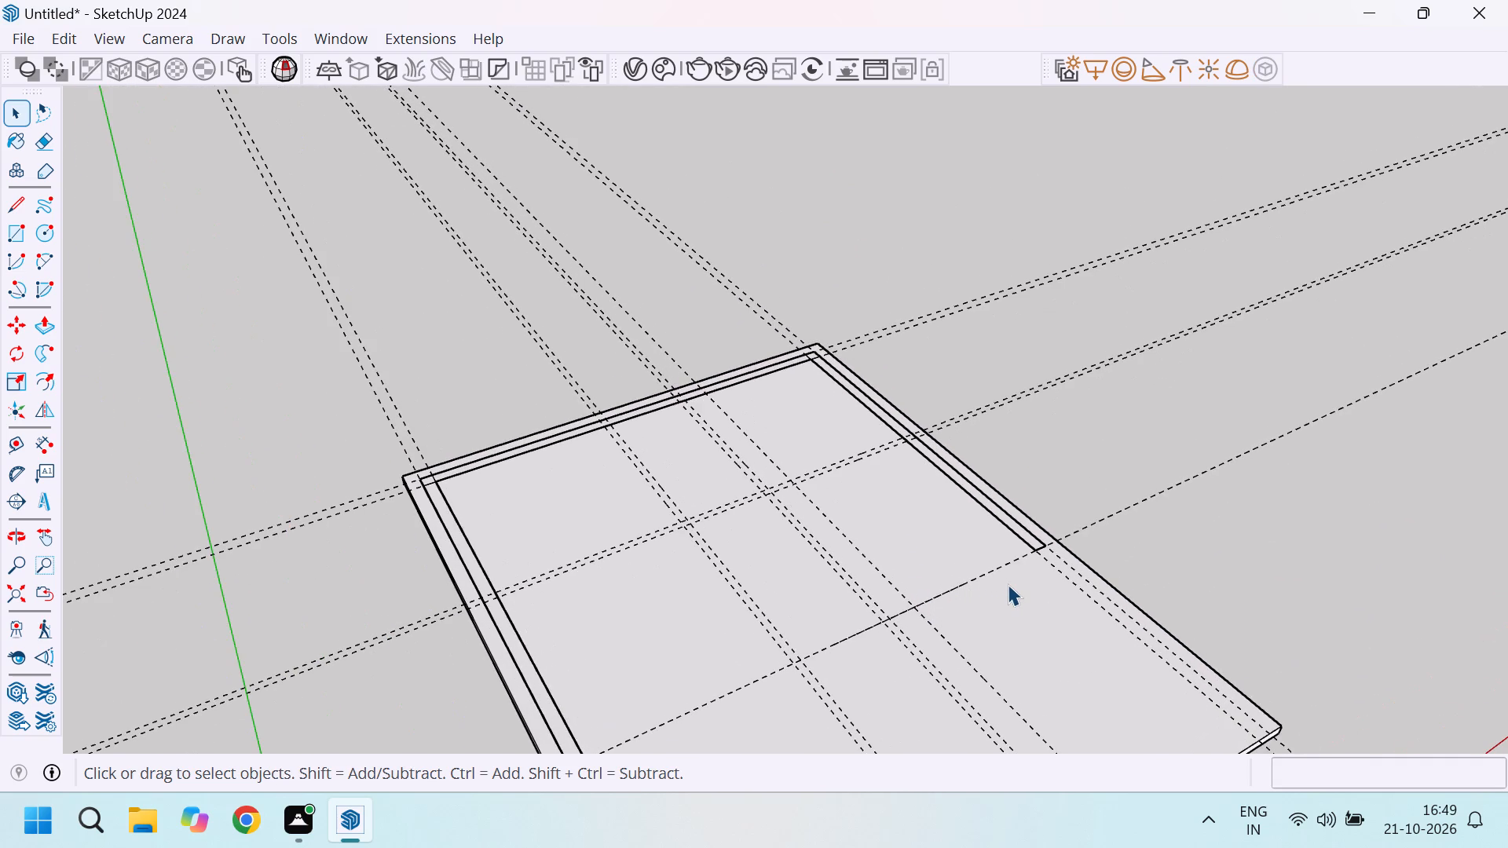
scroll(1008, 584, "up", 2)
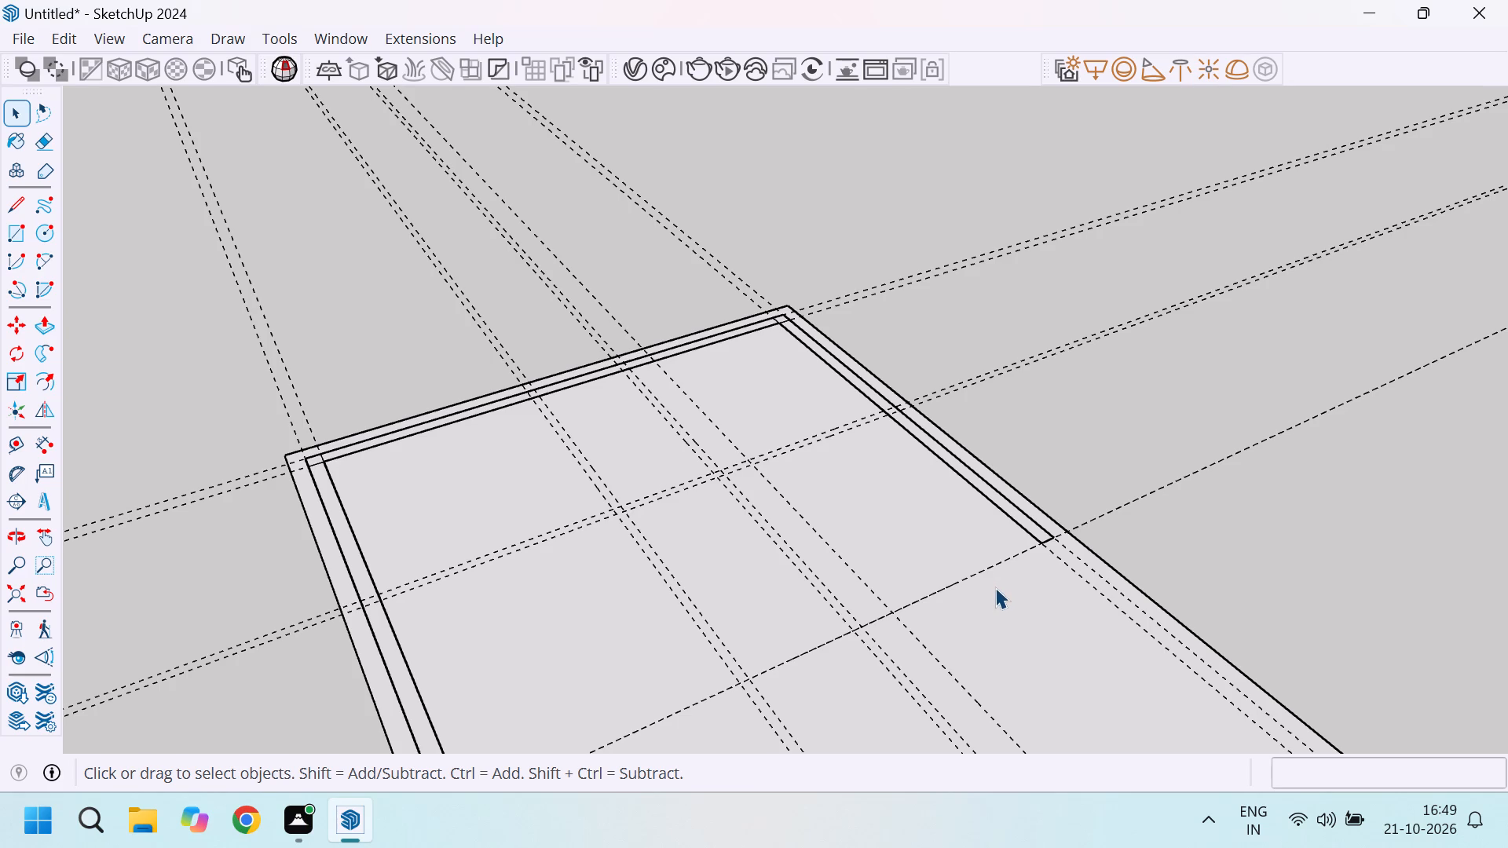
scroll(1013, 527, "down", 6)
scroll(814, 568, "down", 1)
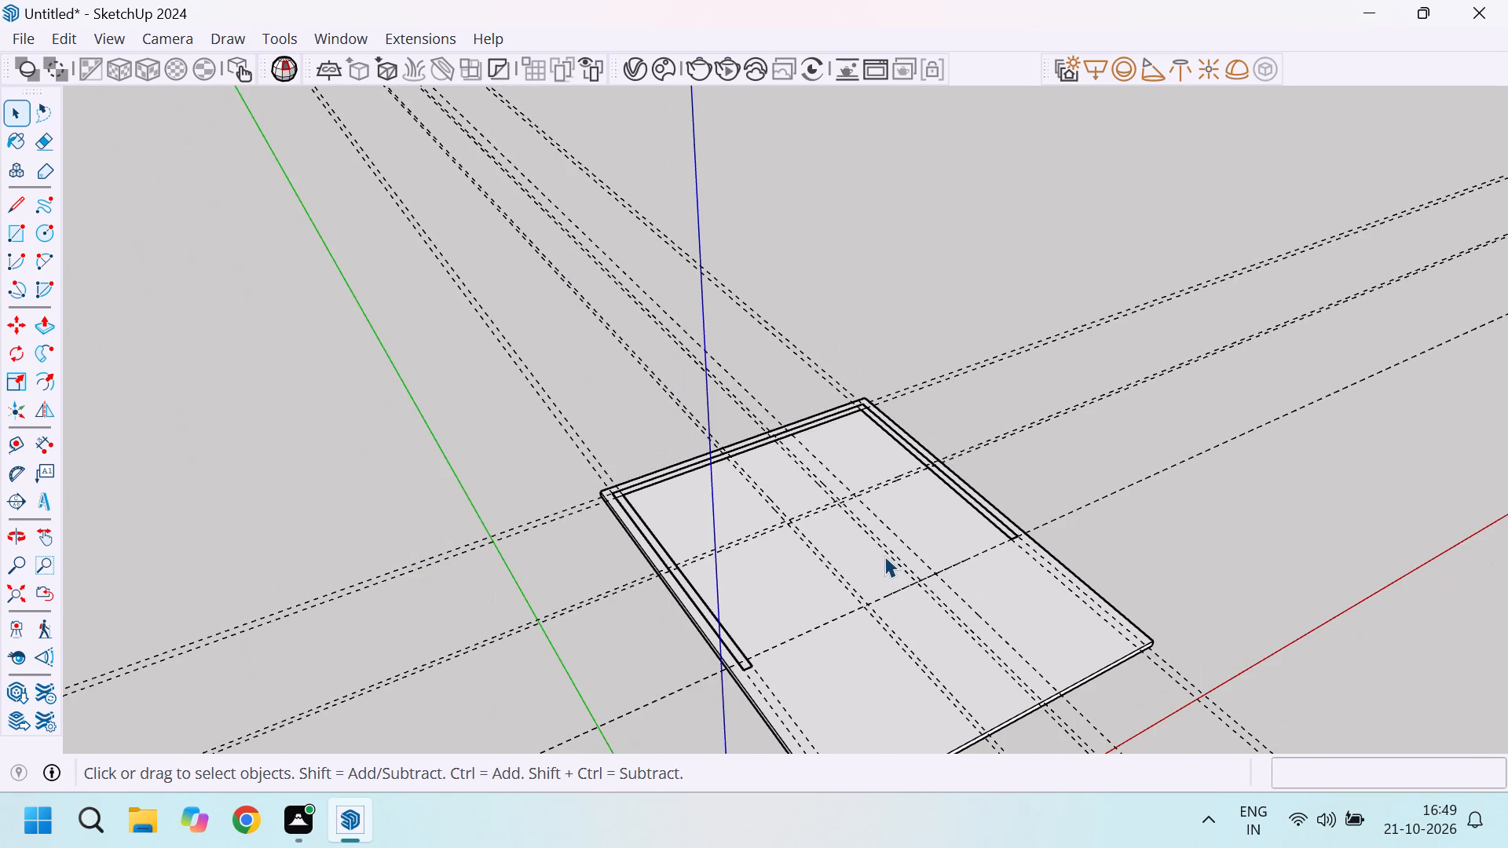
scroll(708, 566, "up", 1)
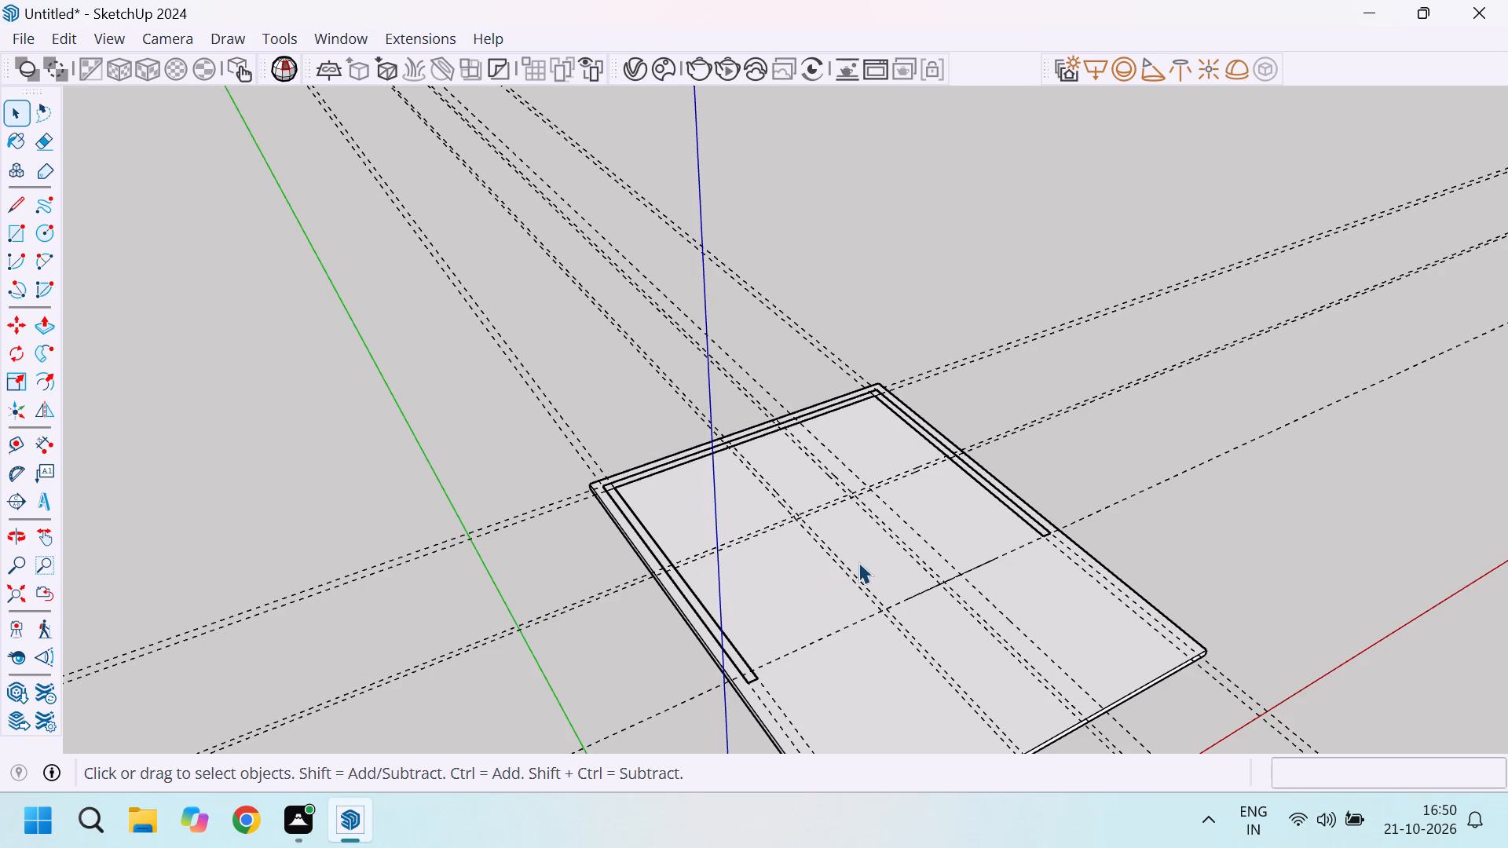
middle_click_drag(834, 525, 701, 565)
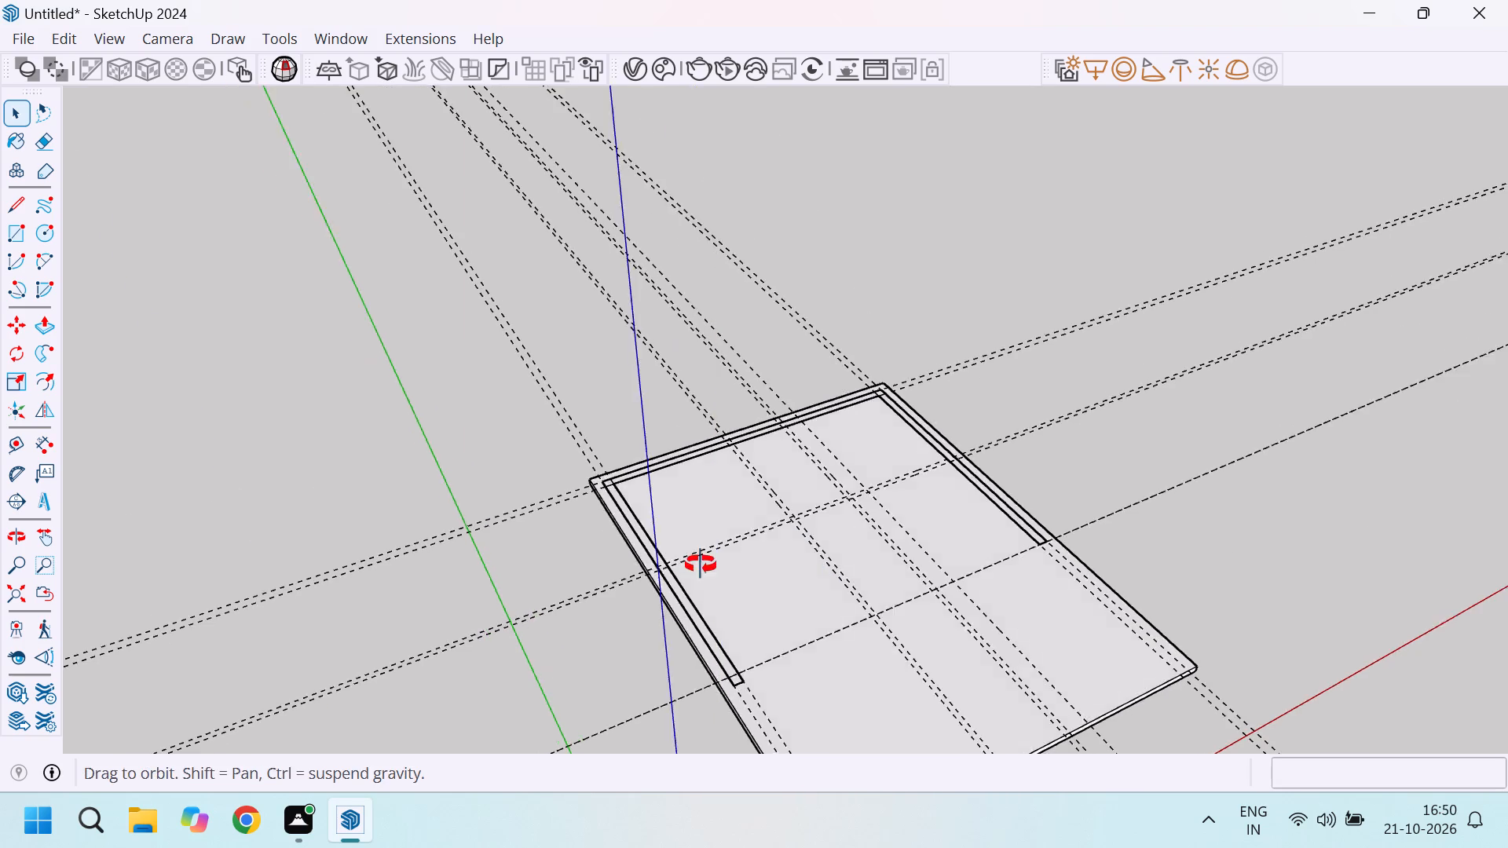
middle_click_drag(701, 565, 686, 568)
scroll(682, 546, "up", 9)
scroll(598, 478, "up", 4)
scroll(698, 555, "down", 4)
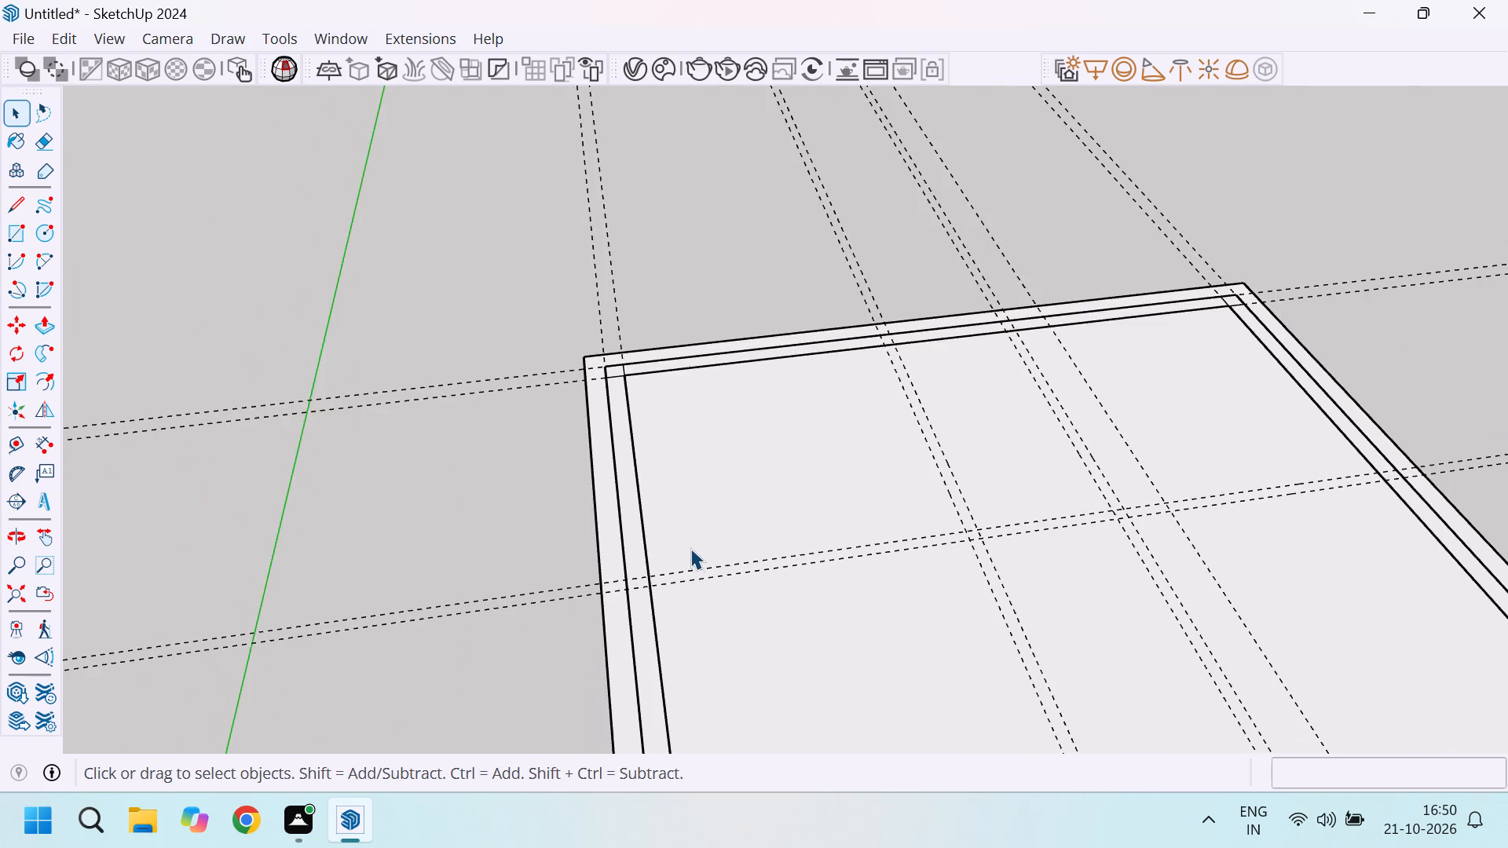
scroll(690, 548, "down", 4)
scroll(668, 481, "up", 2)
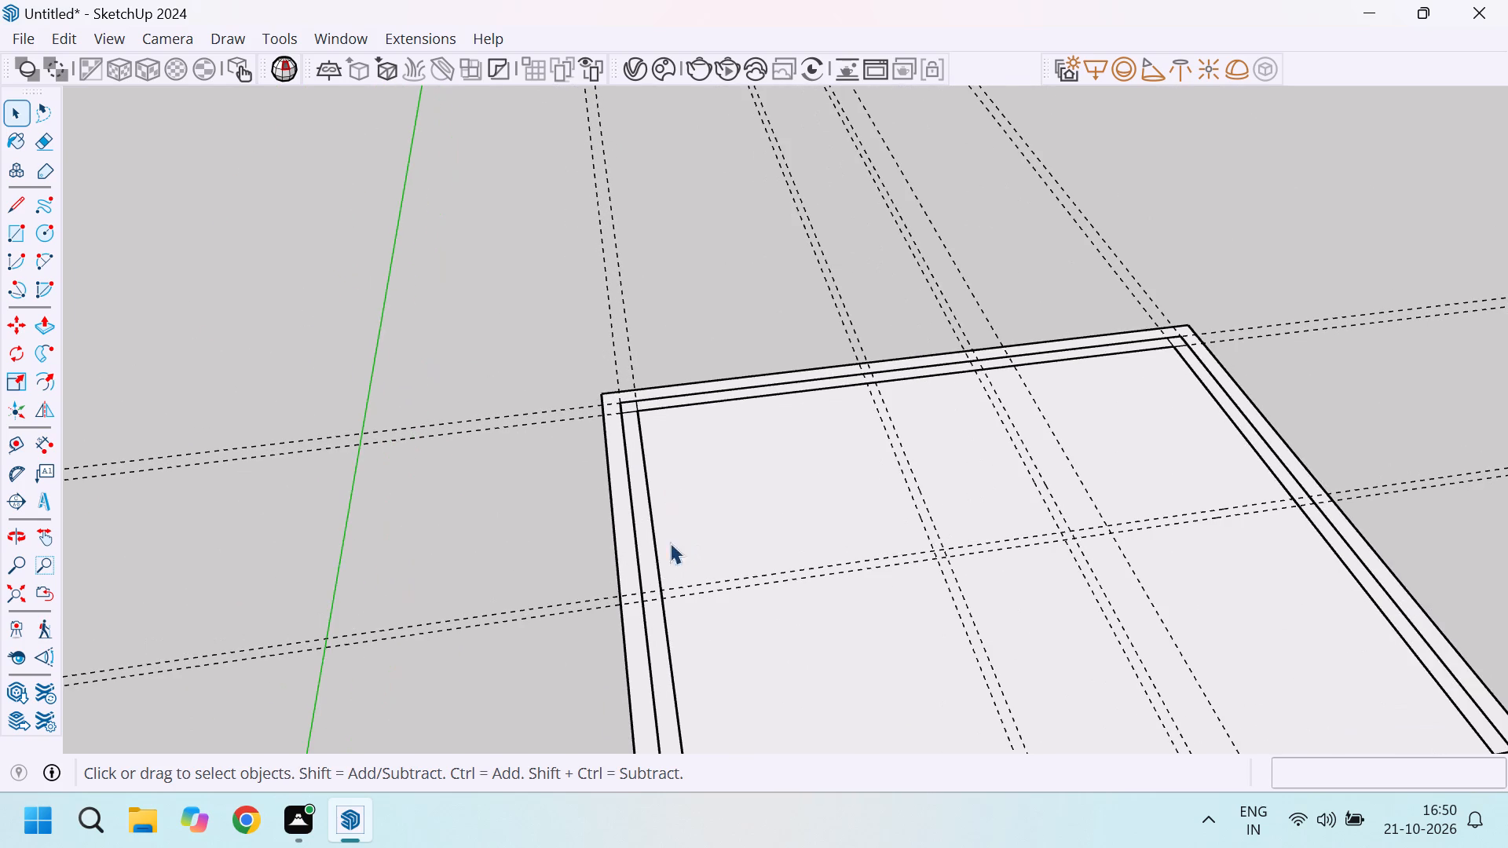
scroll(681, 587, "up", 4)
scroll(602, 407, "down", 11)
scroll(663, 560, "up", 4)
scroll(622, 408, "up", 2)
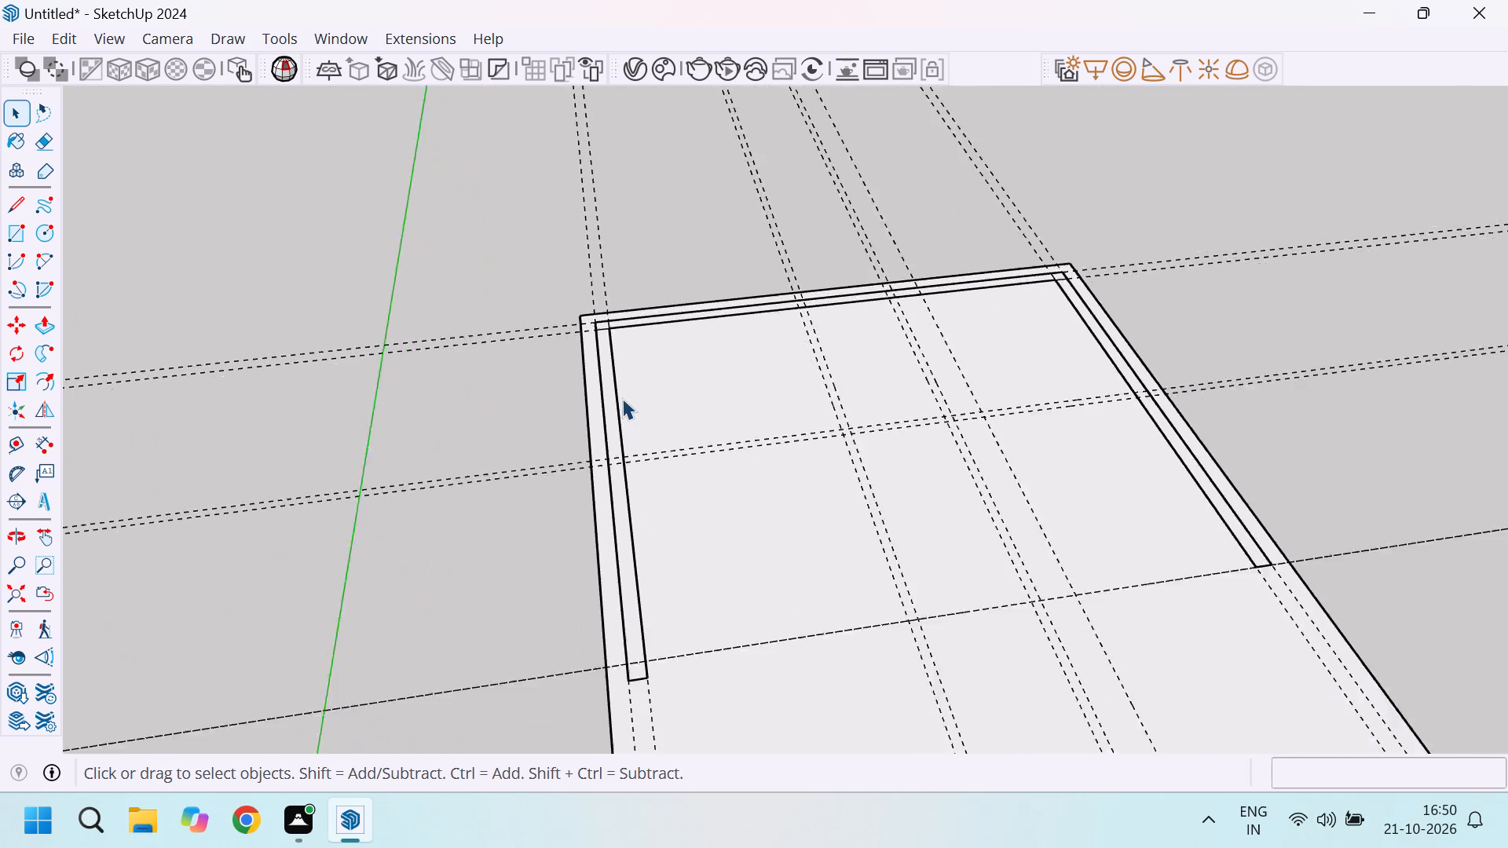
scroll(622, 398, "up", 3)
scroll(630, 332, "up", 4)
scroll(569, 305, "down", 8)
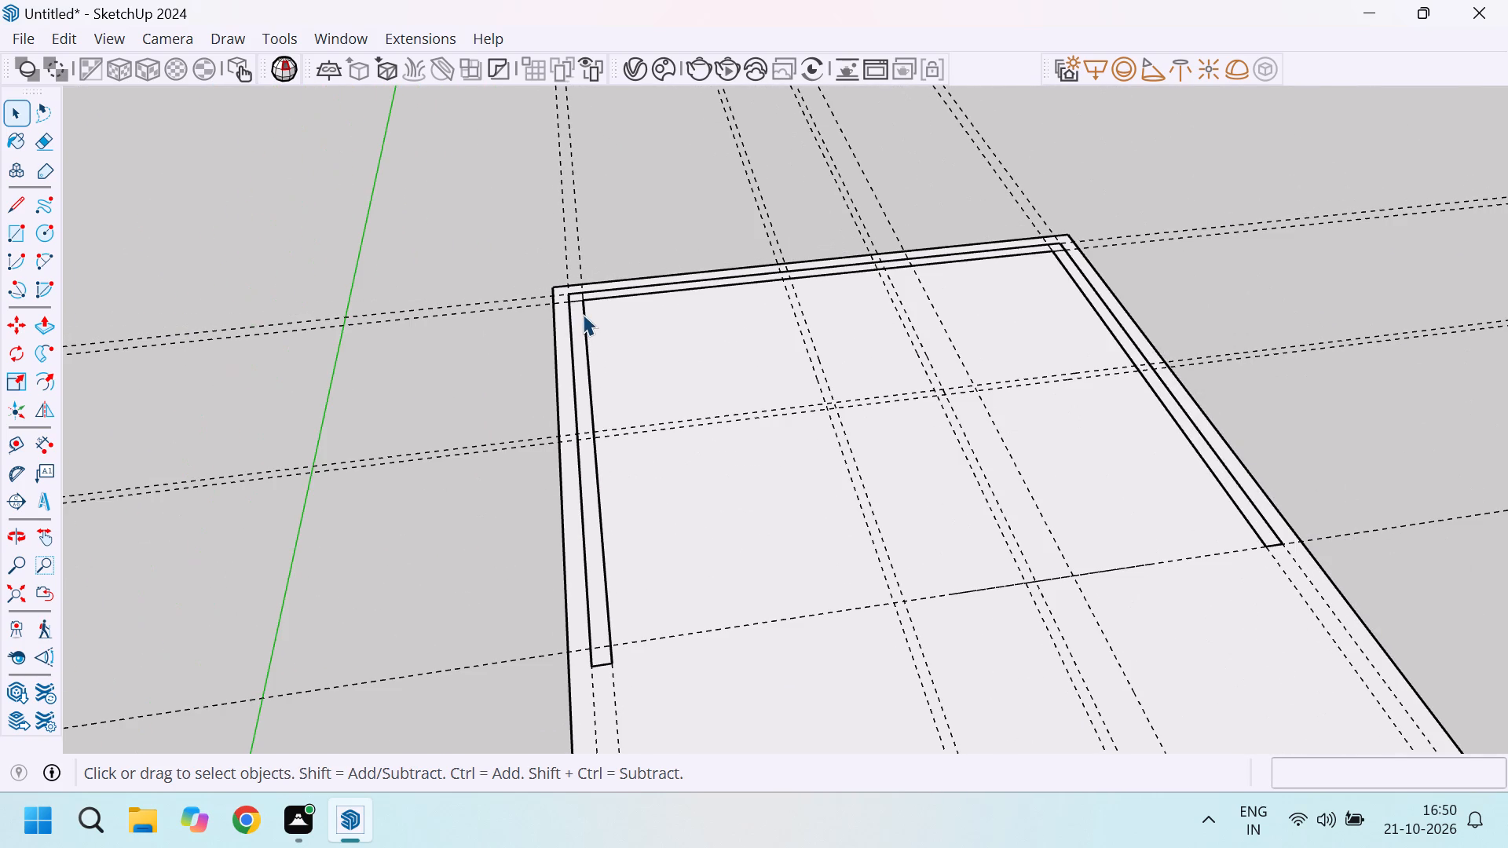
scroll(583, 314, "down", 8)
scroll(580, 313, "up", 4)
middle_click_drag(651, 382, 716, 408)
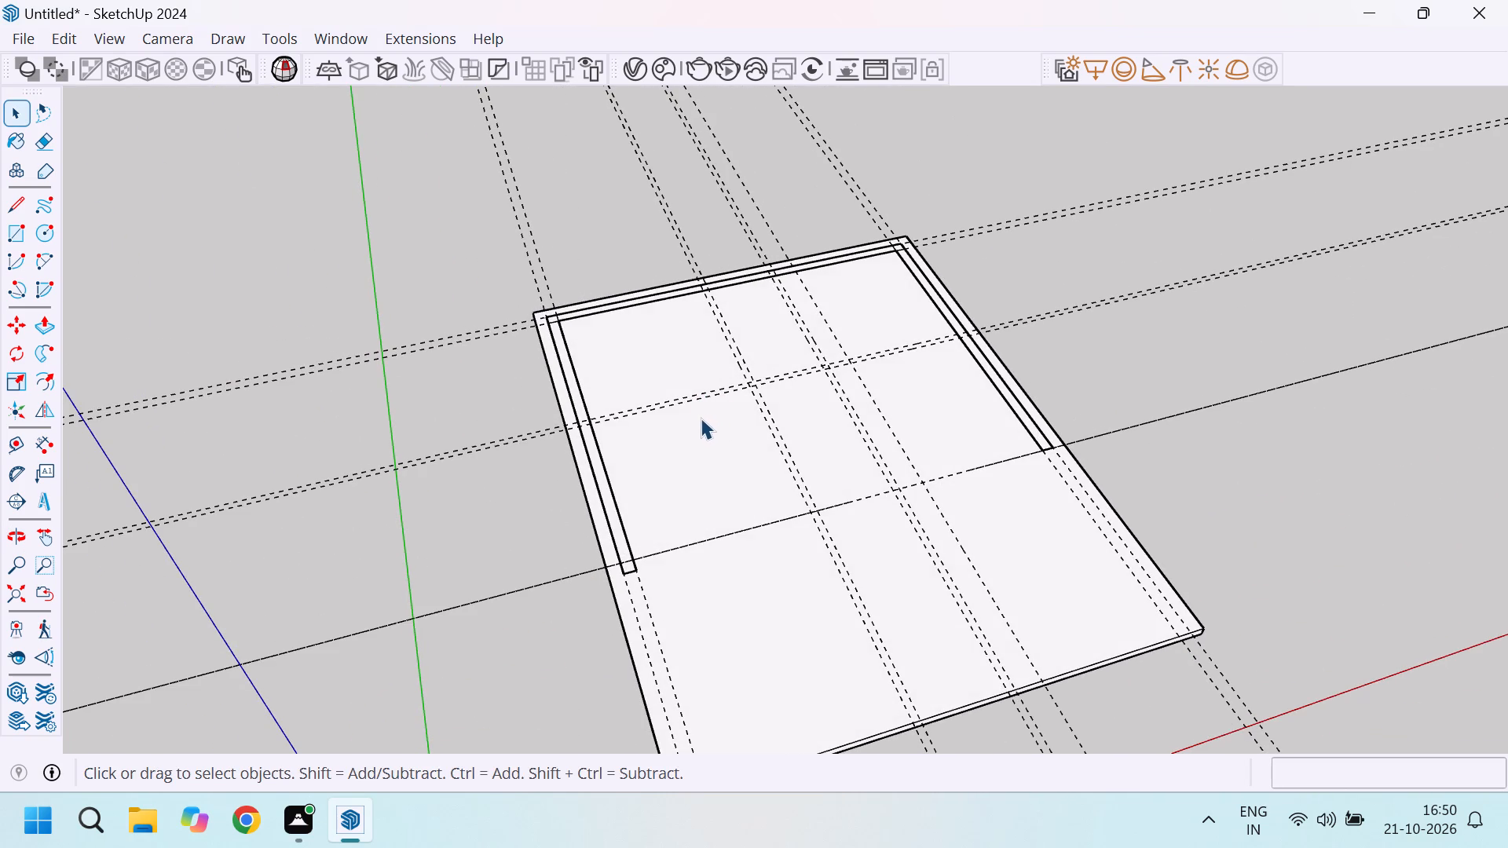
scroll(690, 417, "down", 2)
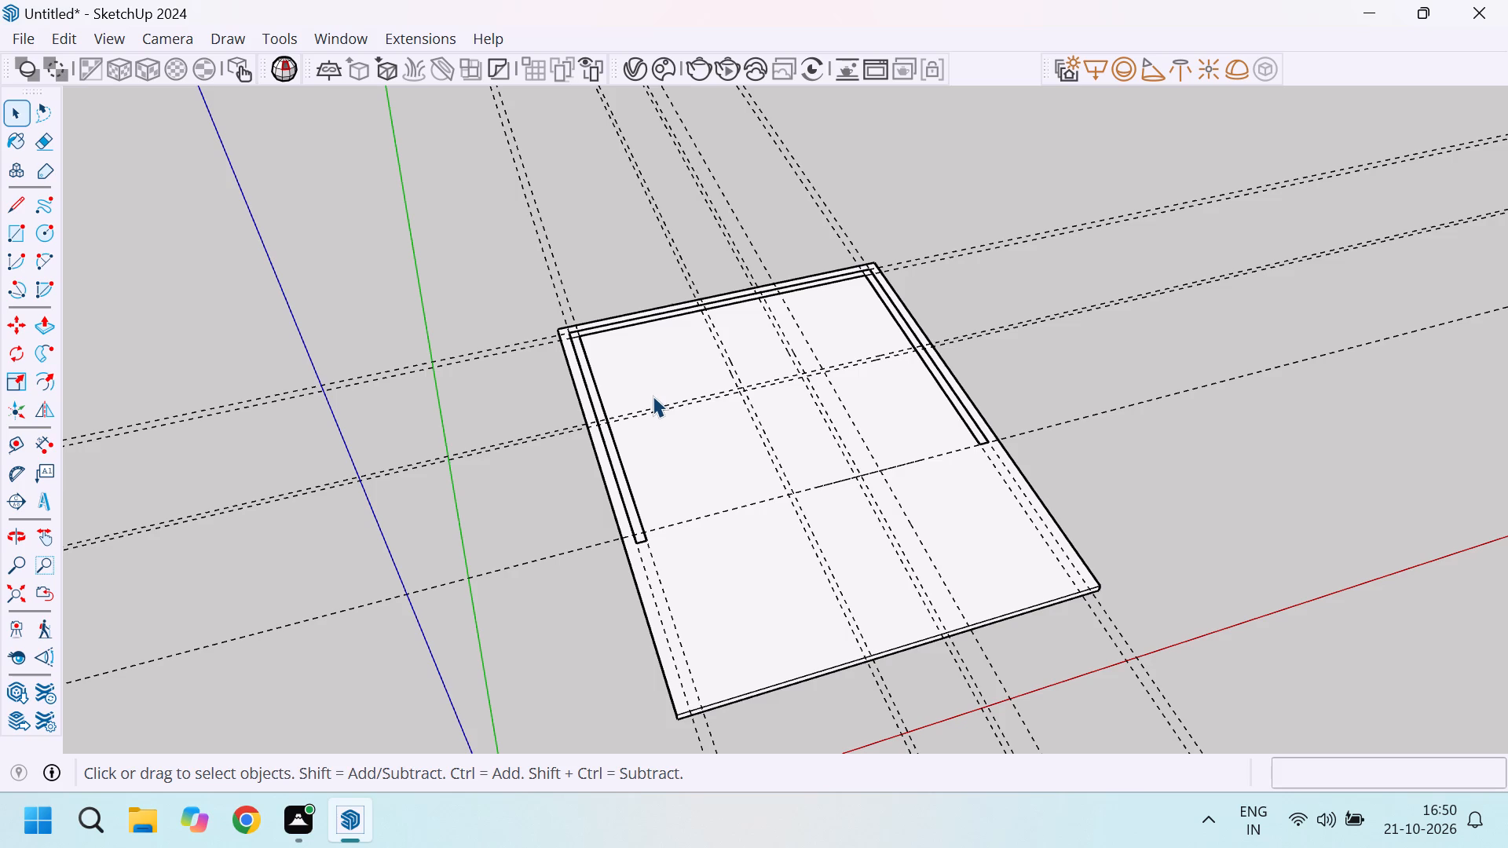
Measure the rear-left room from the rear wall to the paired cross guides, and from the left wall to the nearest lengthwise guide.
key("t")
scroll(608, 353, "up", 4)
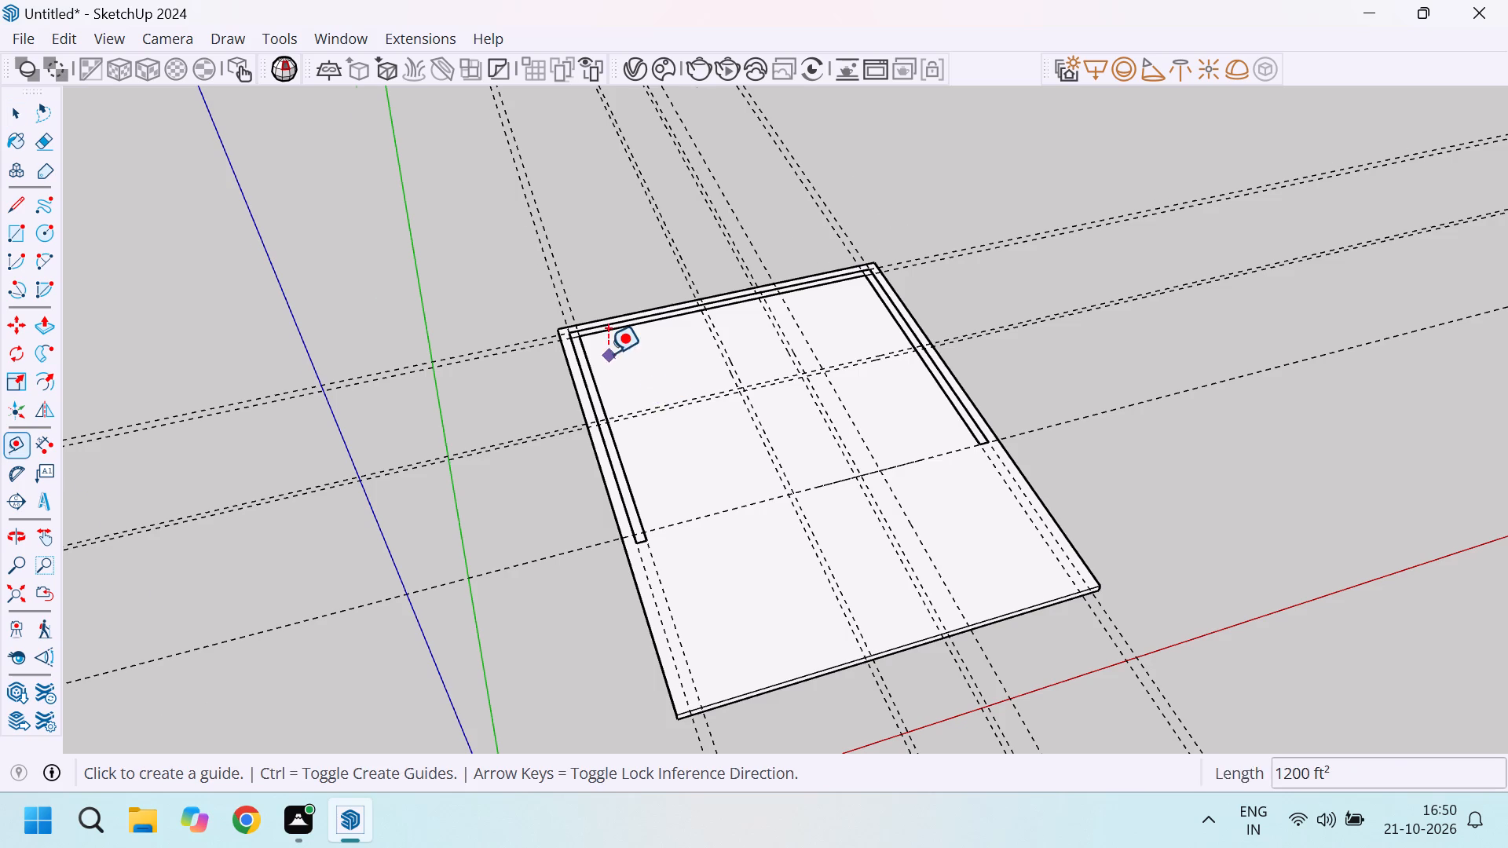
scroll(608, 353, "up", 6)
left_click(614, 299)
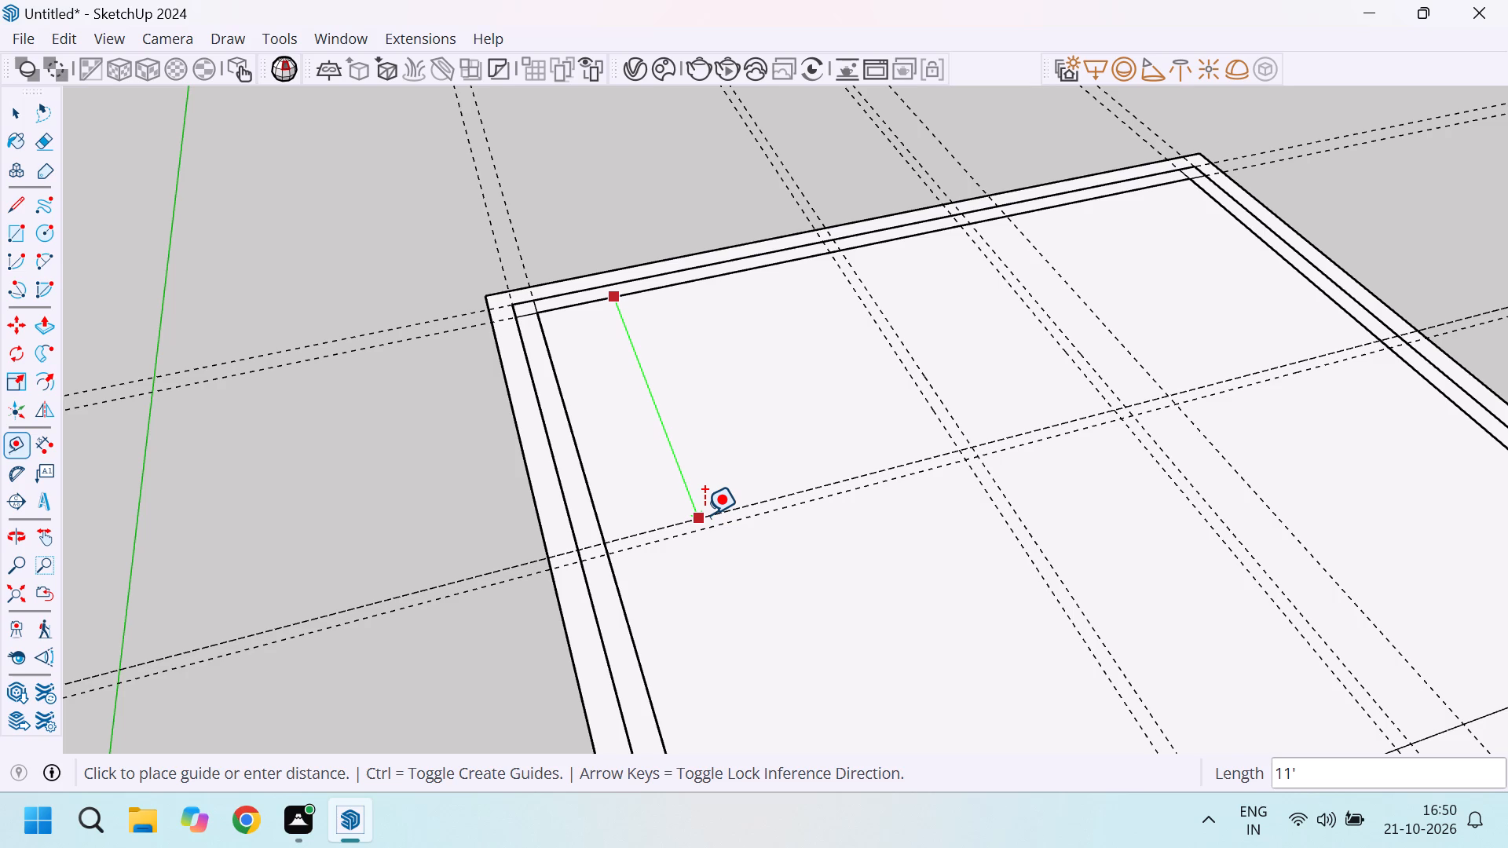
key("Escape")
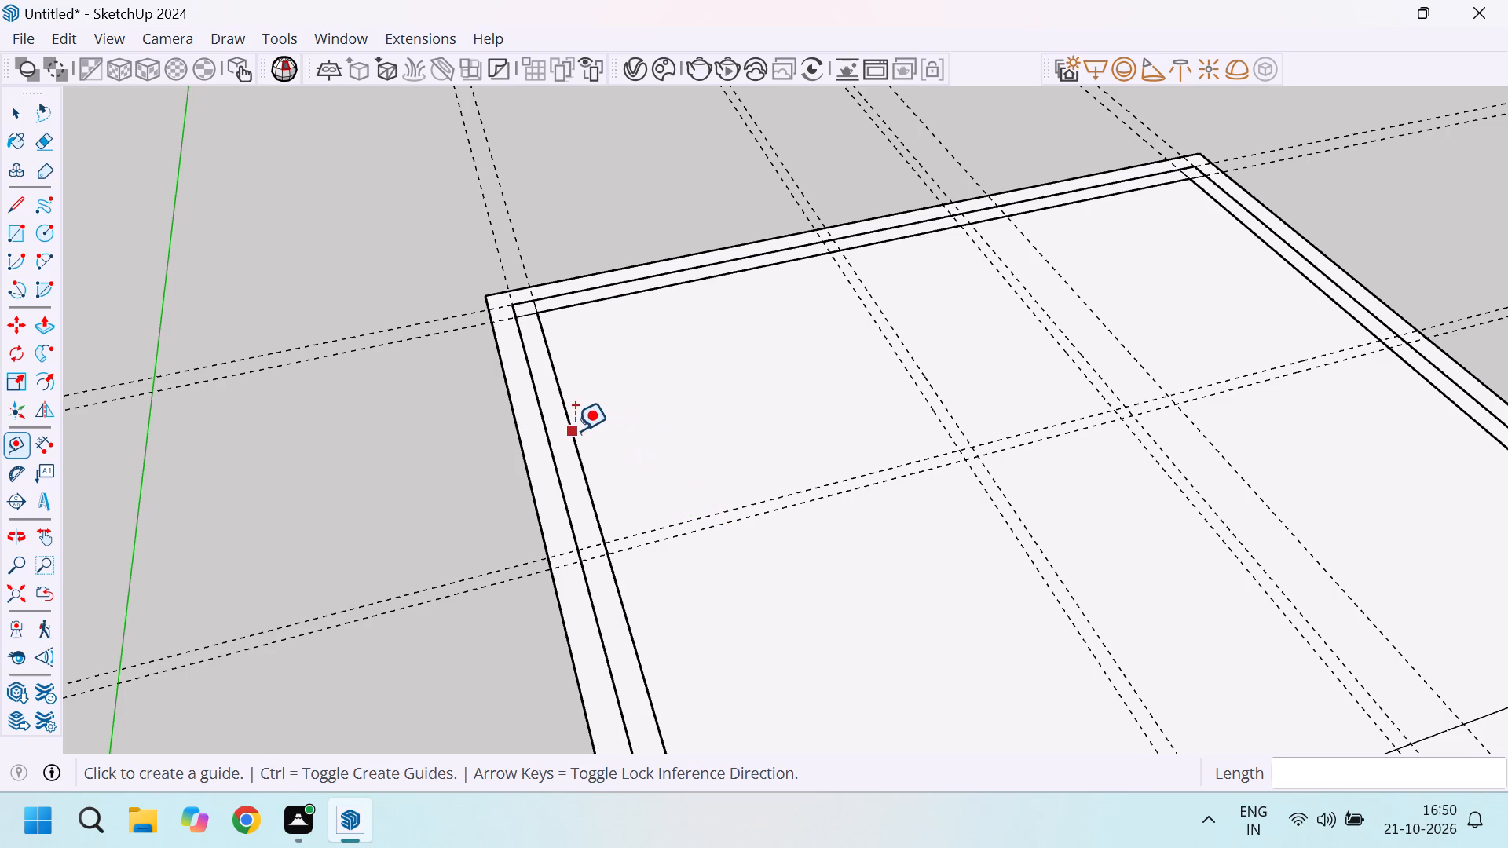
left_click(575, 430)
key("Escape")
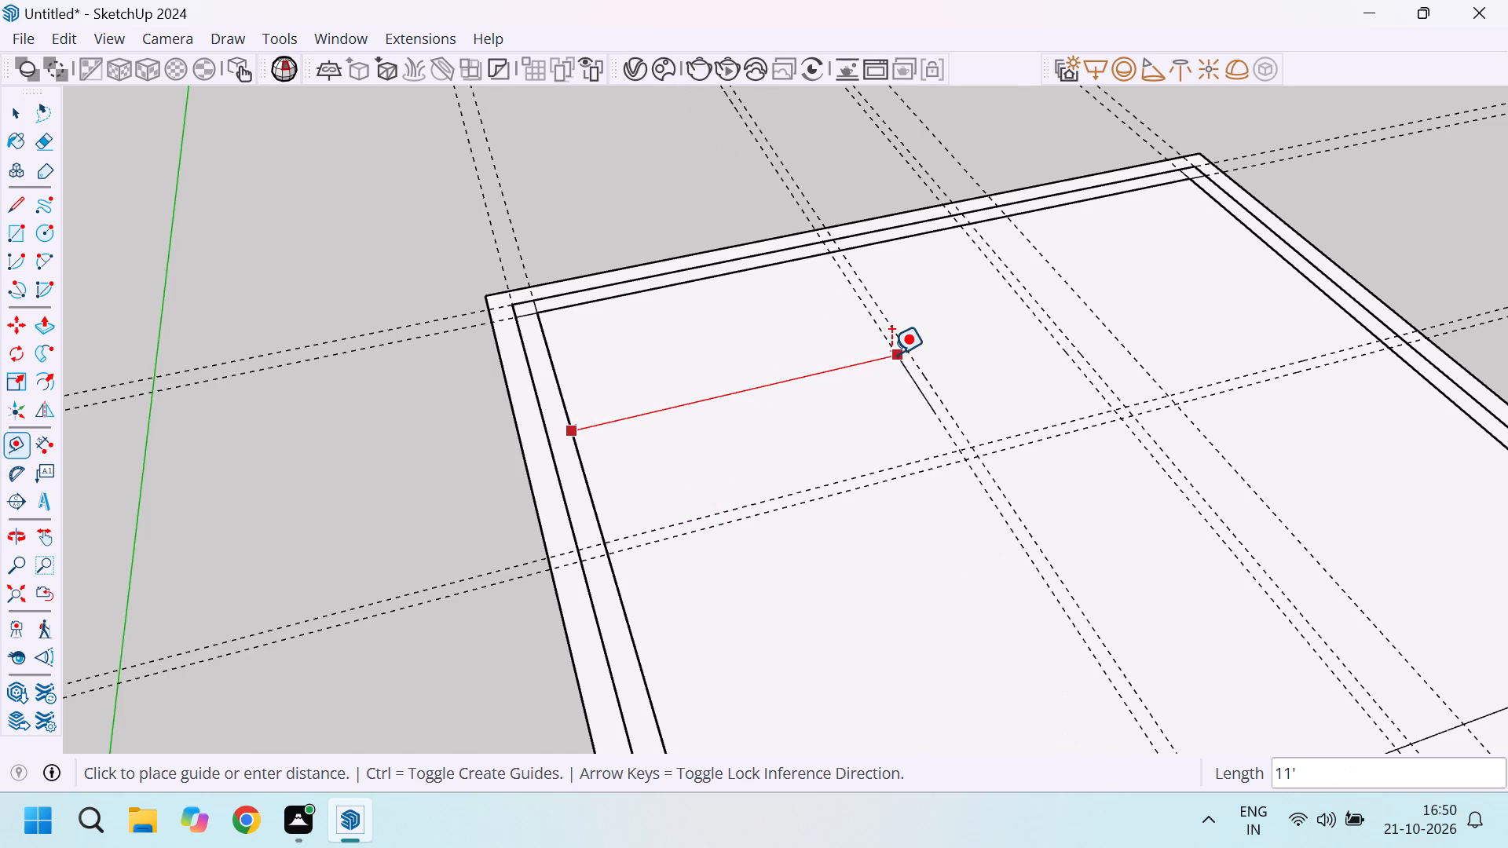
scroll(718, 334, "down", 4)
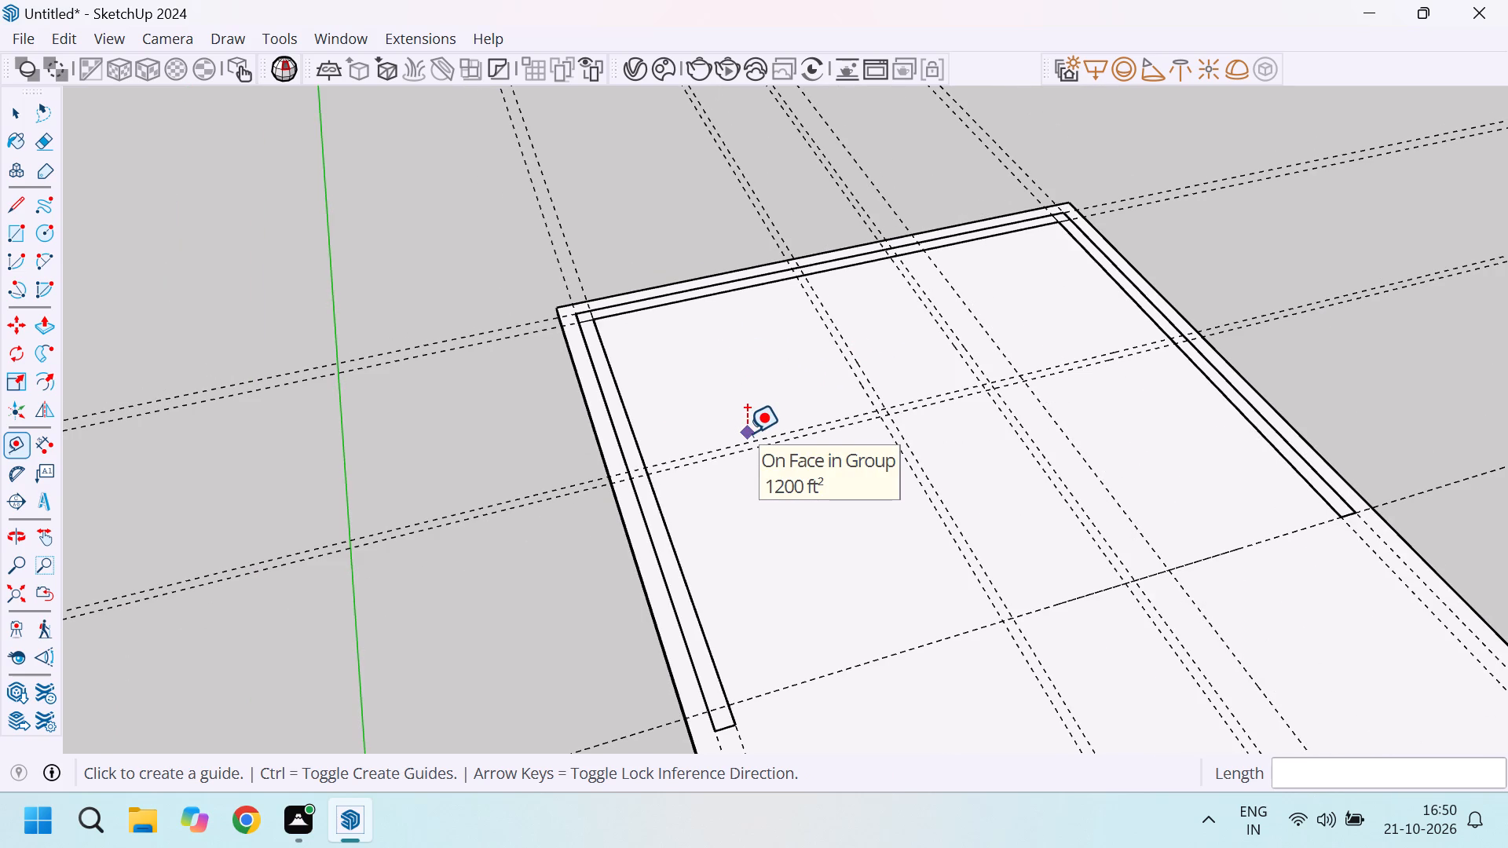
Add a cross guide 5' toward the front from the front line of the paired cross guides.
scroll(825, 450, "up", 7)
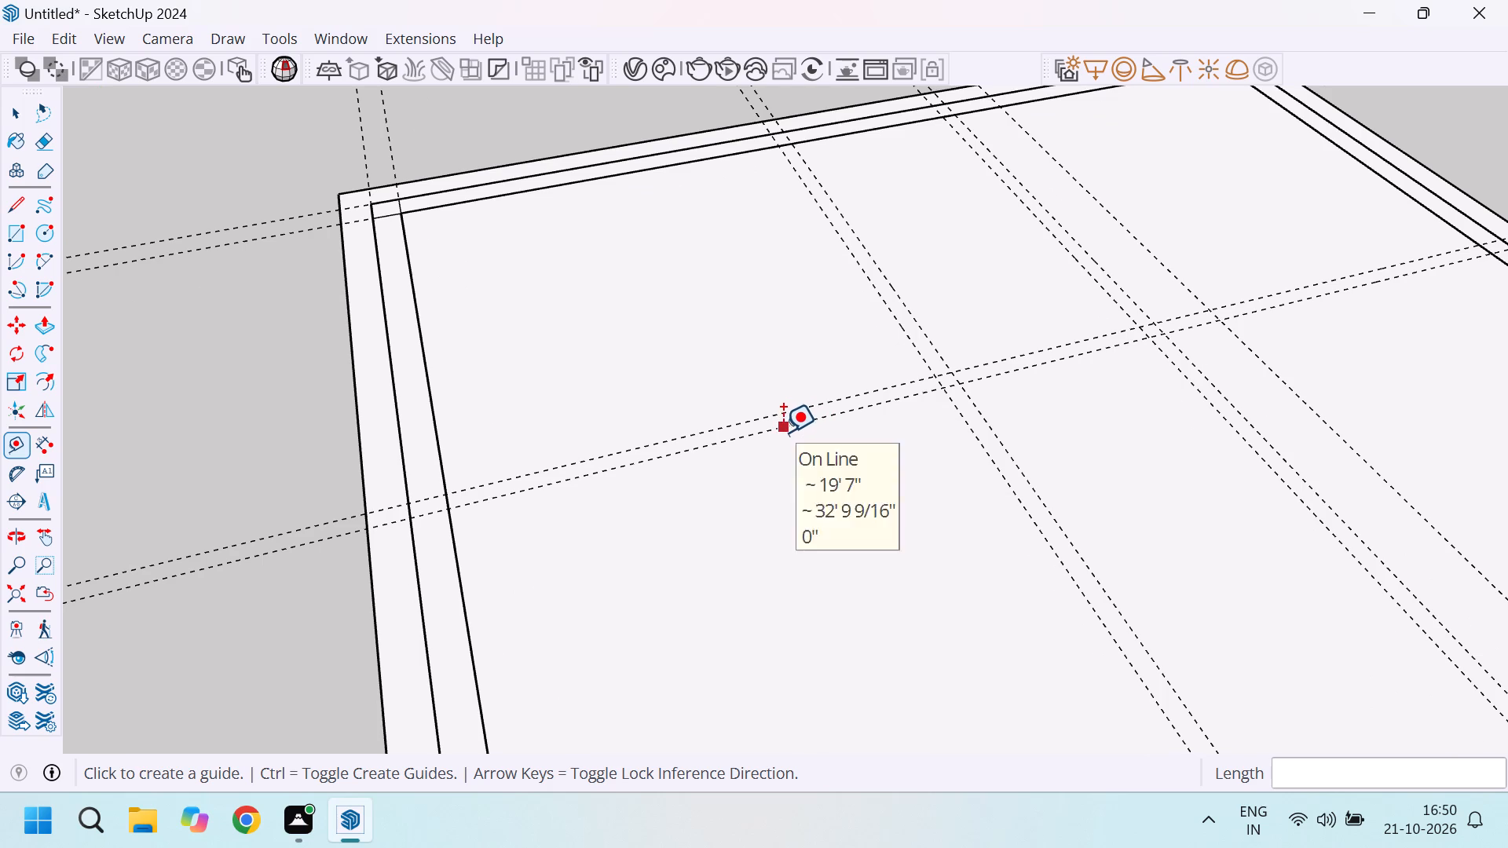
left_click(581, 470)
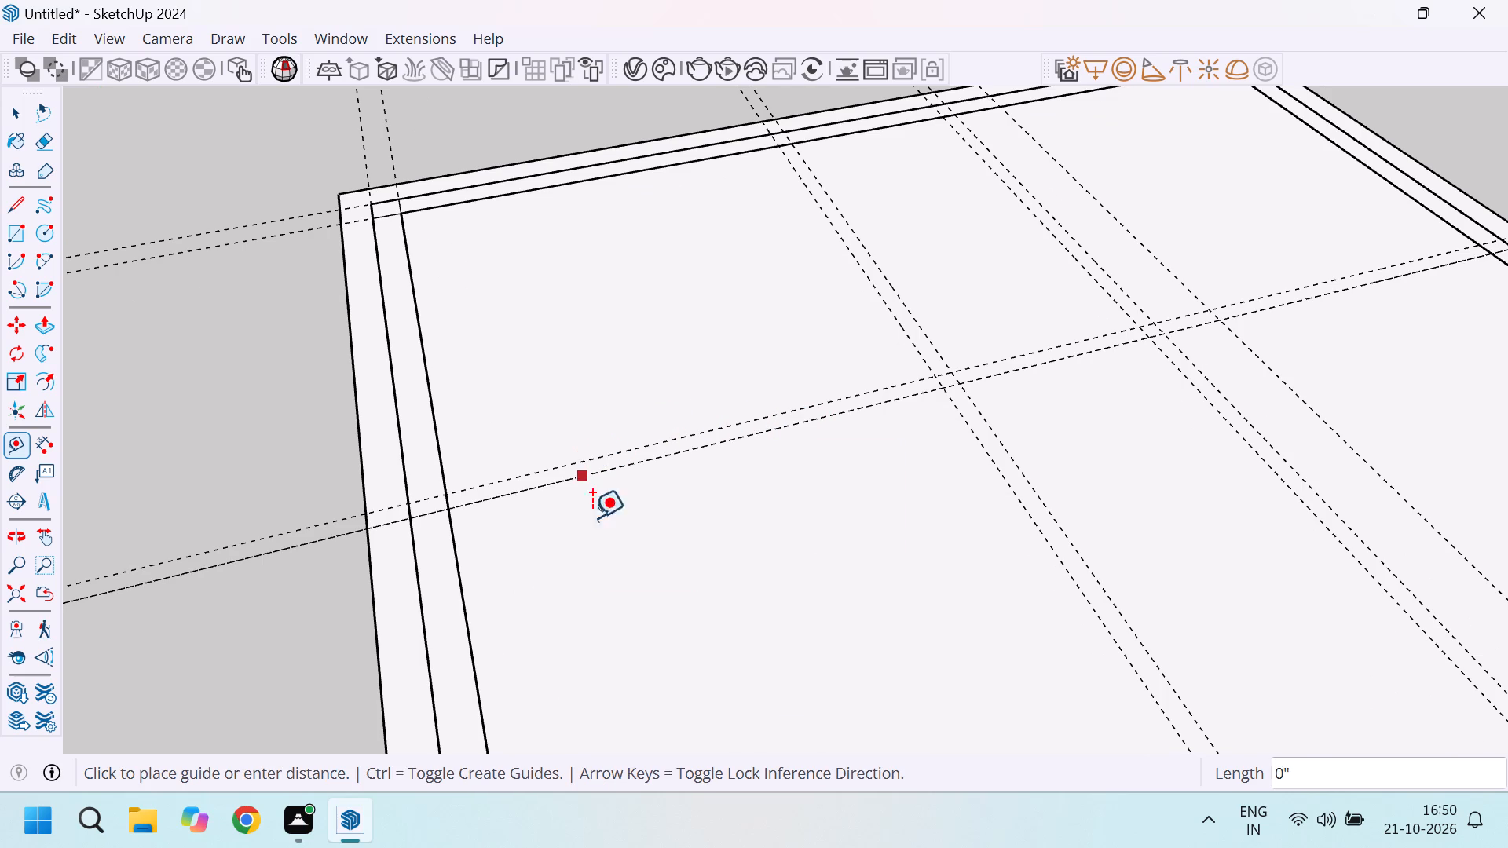
type("5'")
key("Return")
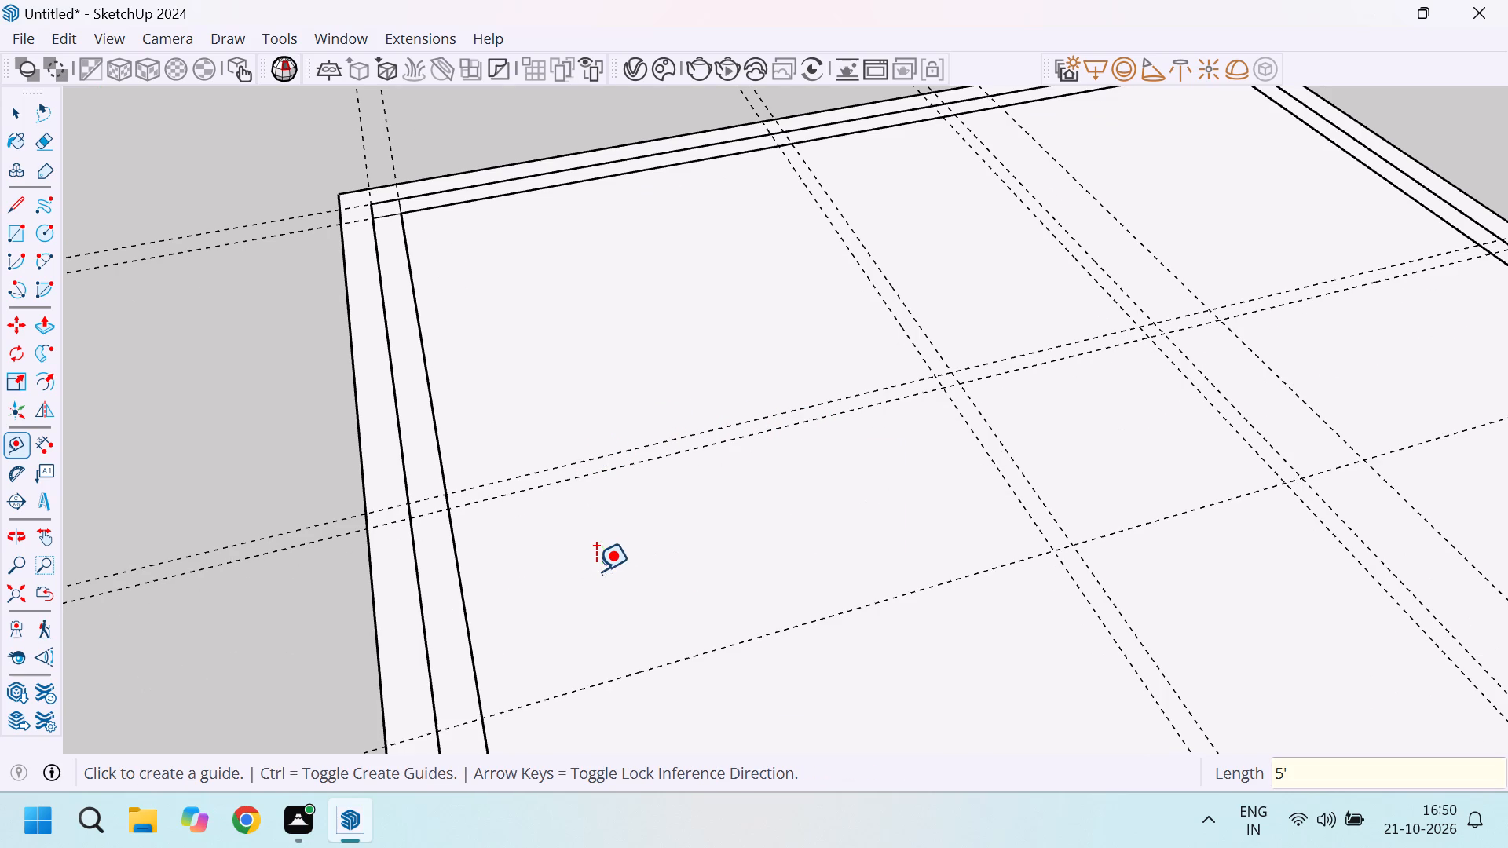
Add a parallel guide 5" in front of the new cross guide to mark the partition thickness.
scroll(602, 542, "down", 16)
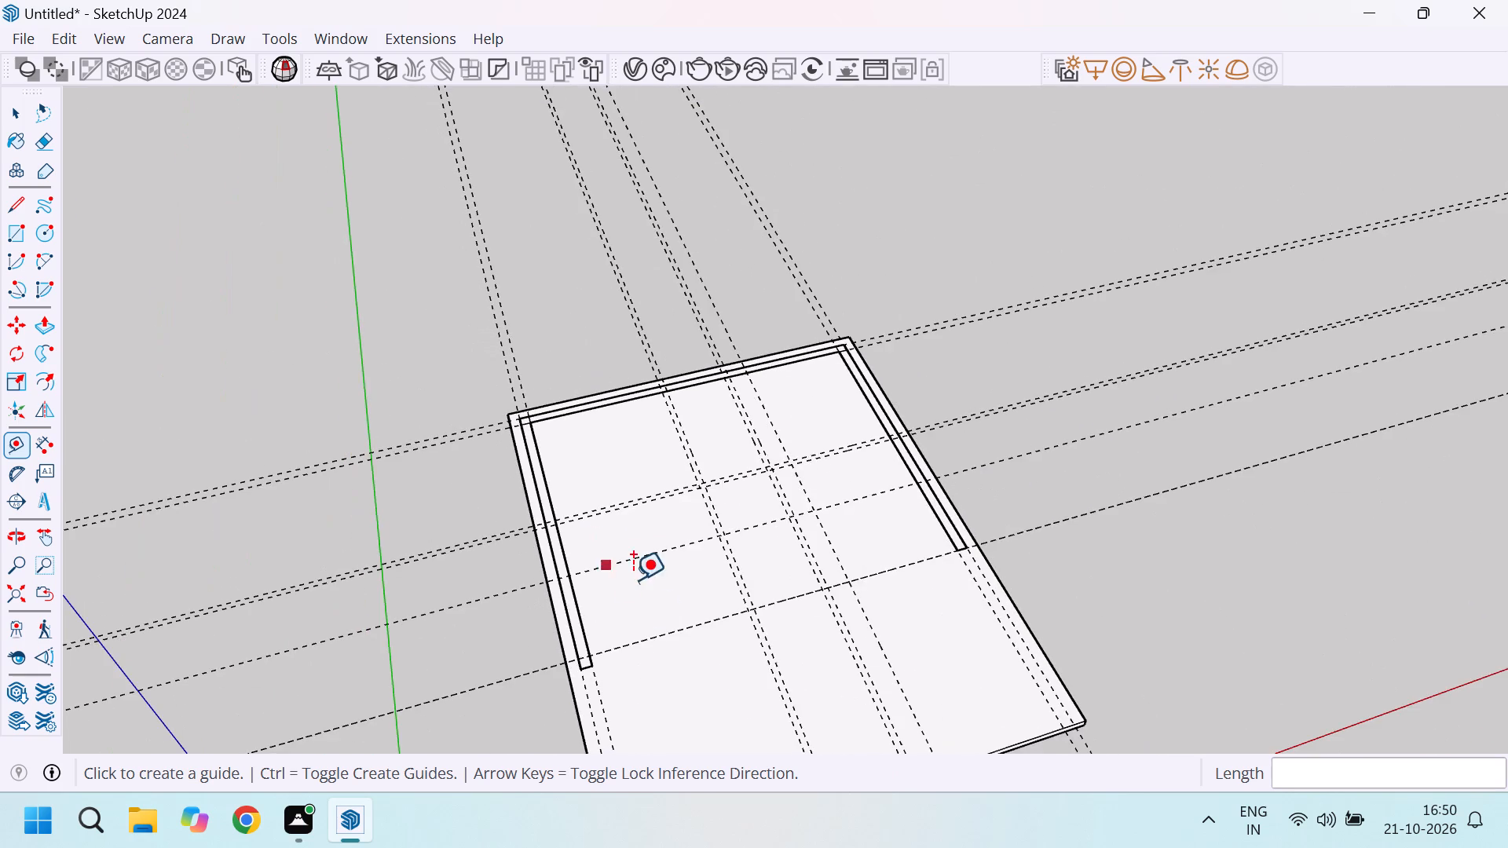
scroll(617, 563, "up", 5)
left_click(608, 565)
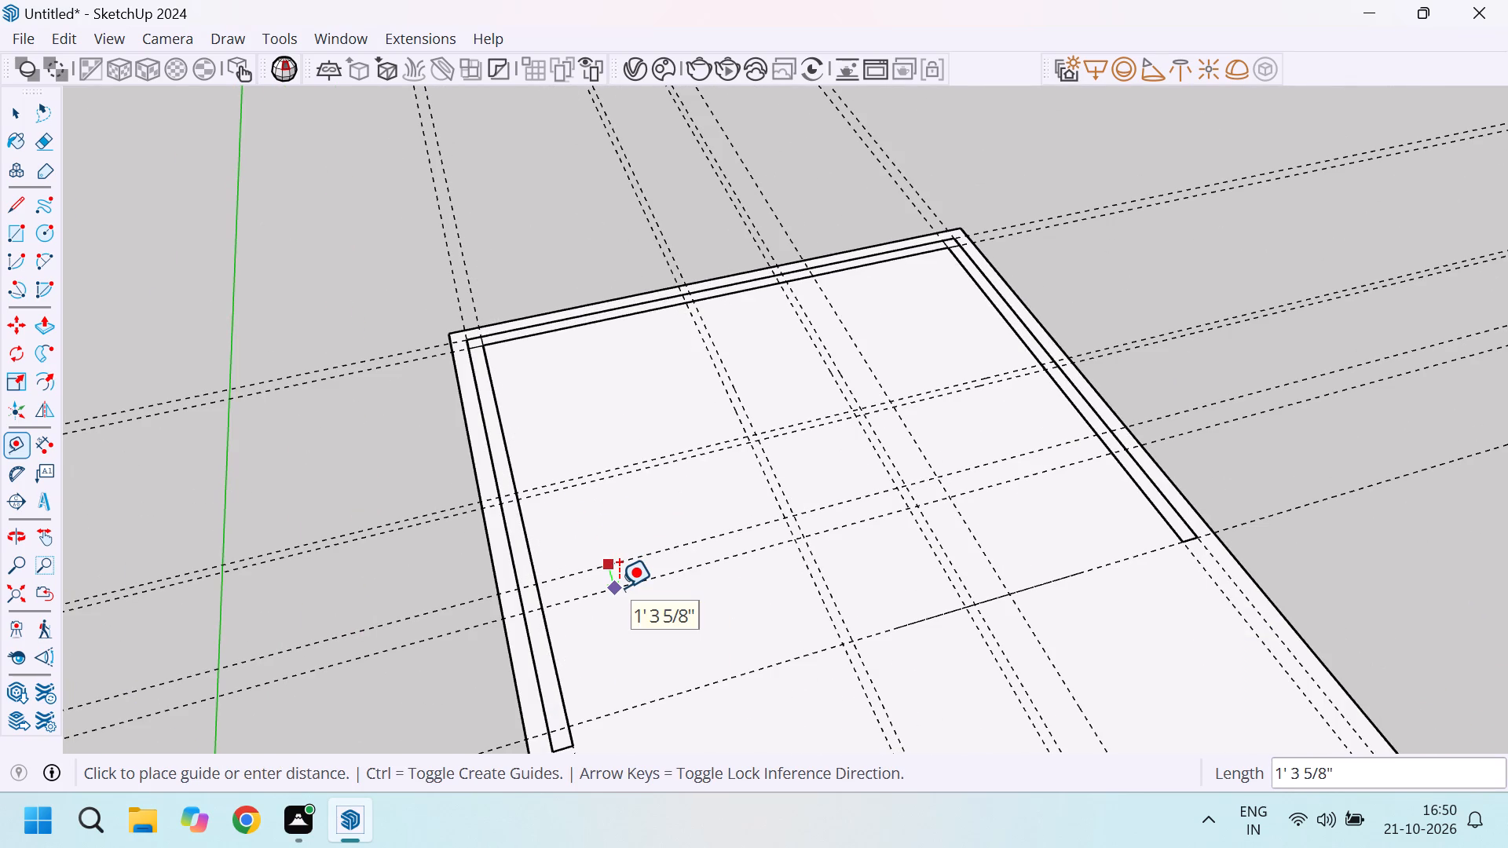
key("5")
key("Return")
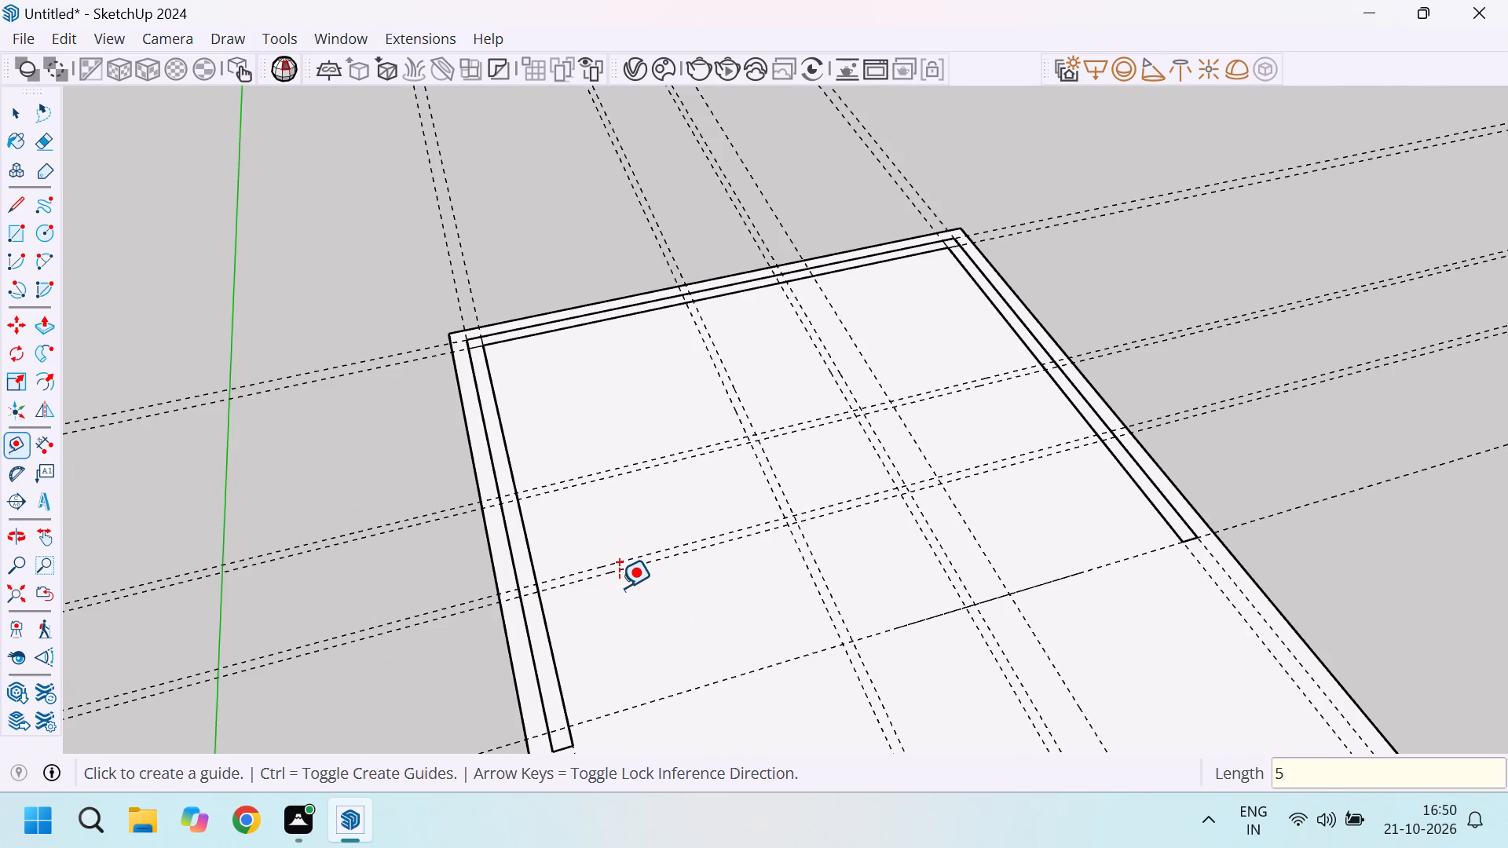
Add a cross guide 9' toward the slab's front from the front line of the new 5" guide pair.
scroll(625, 565, "down", 3)
scroll(620, 587, "up", 5)
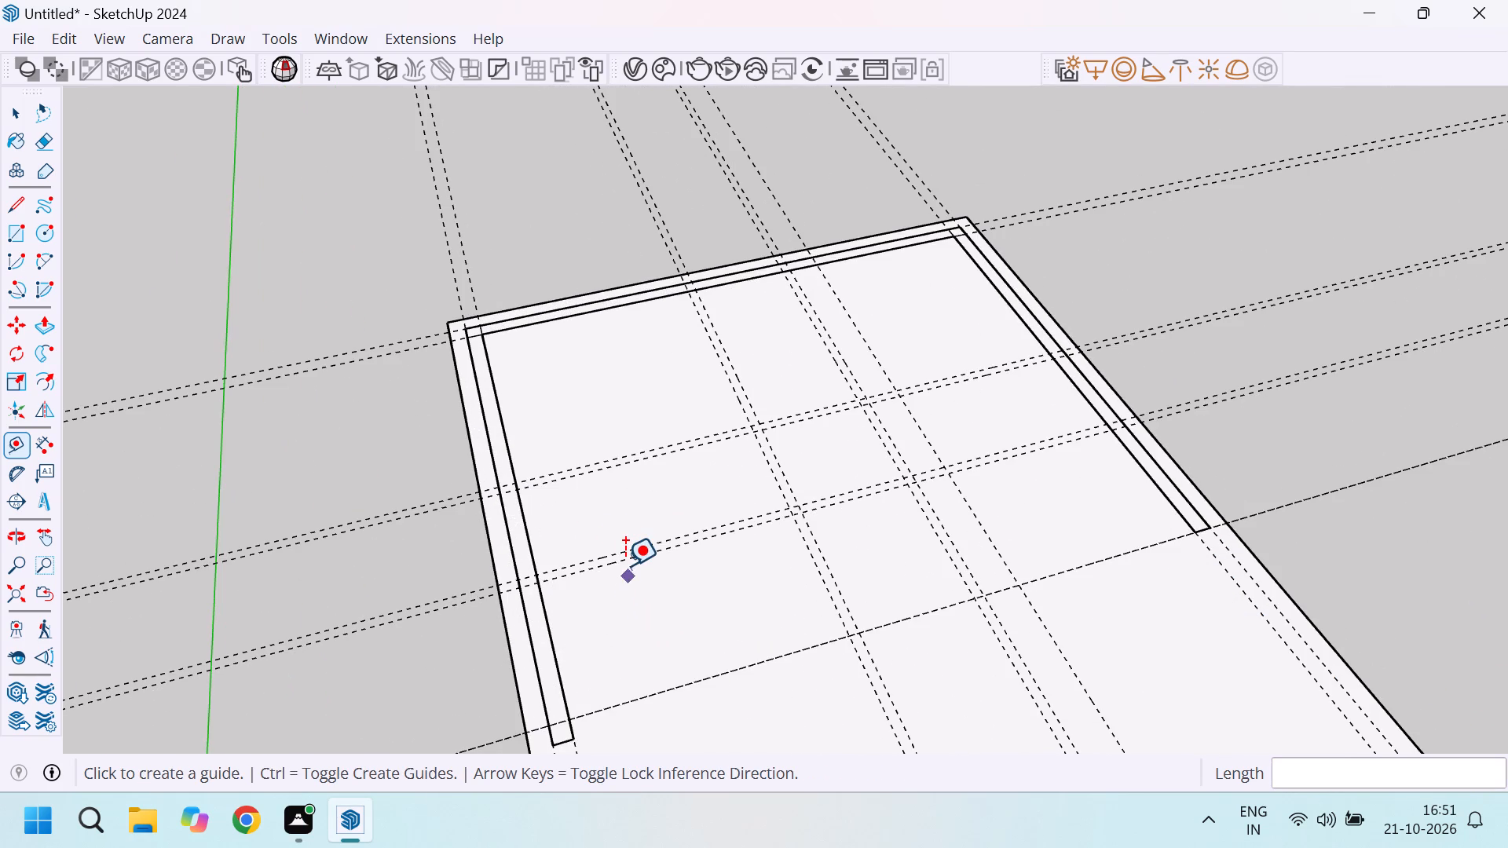
left_click(625, 565)
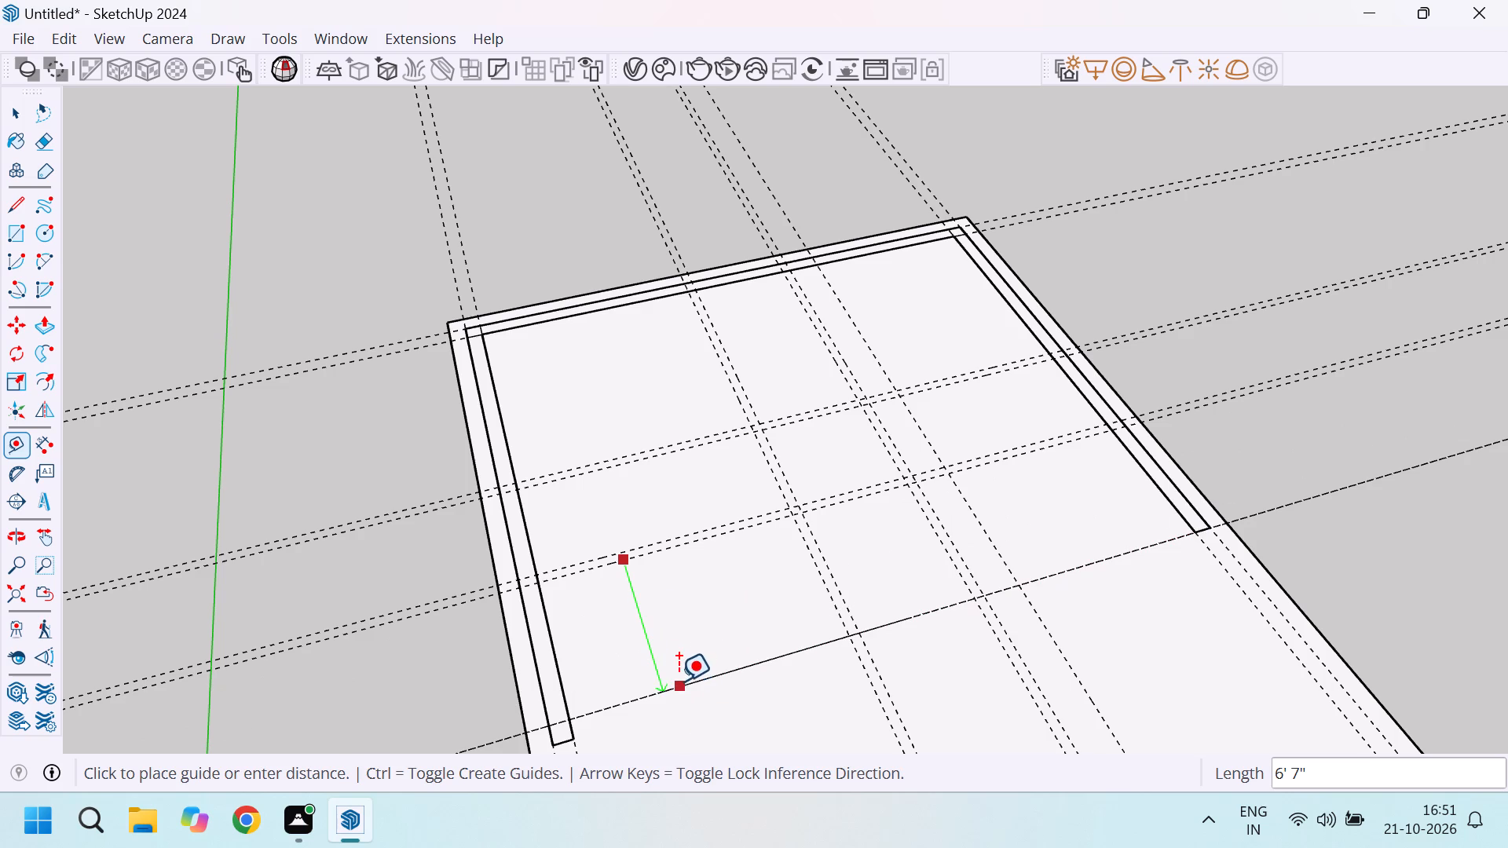
scroll(617, 548, "down", 7)
scroll(656, 699, "up", 4)
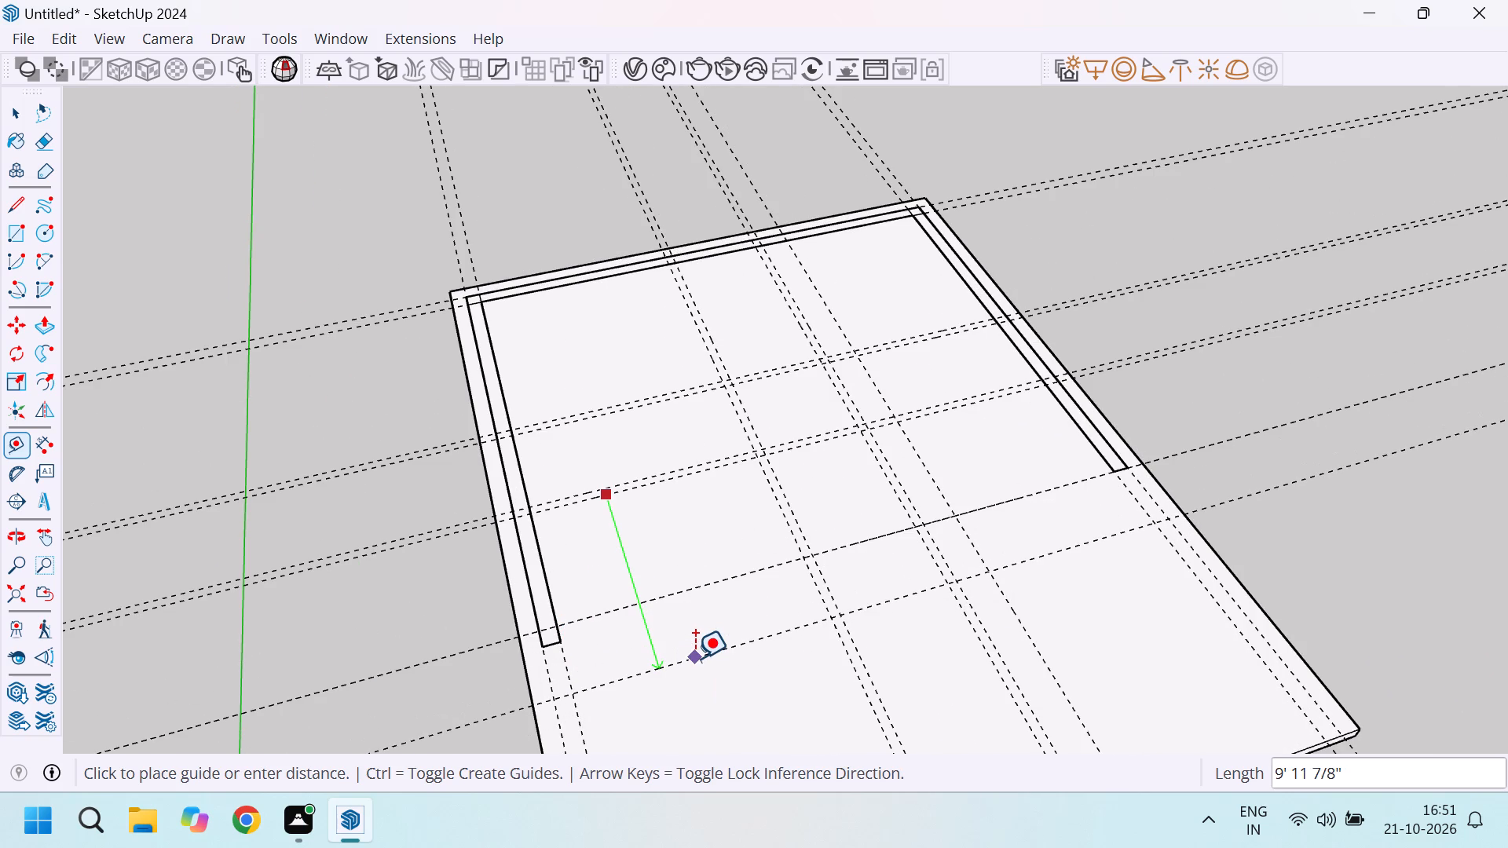
key("9")
key("apostrophe")
key("Return")
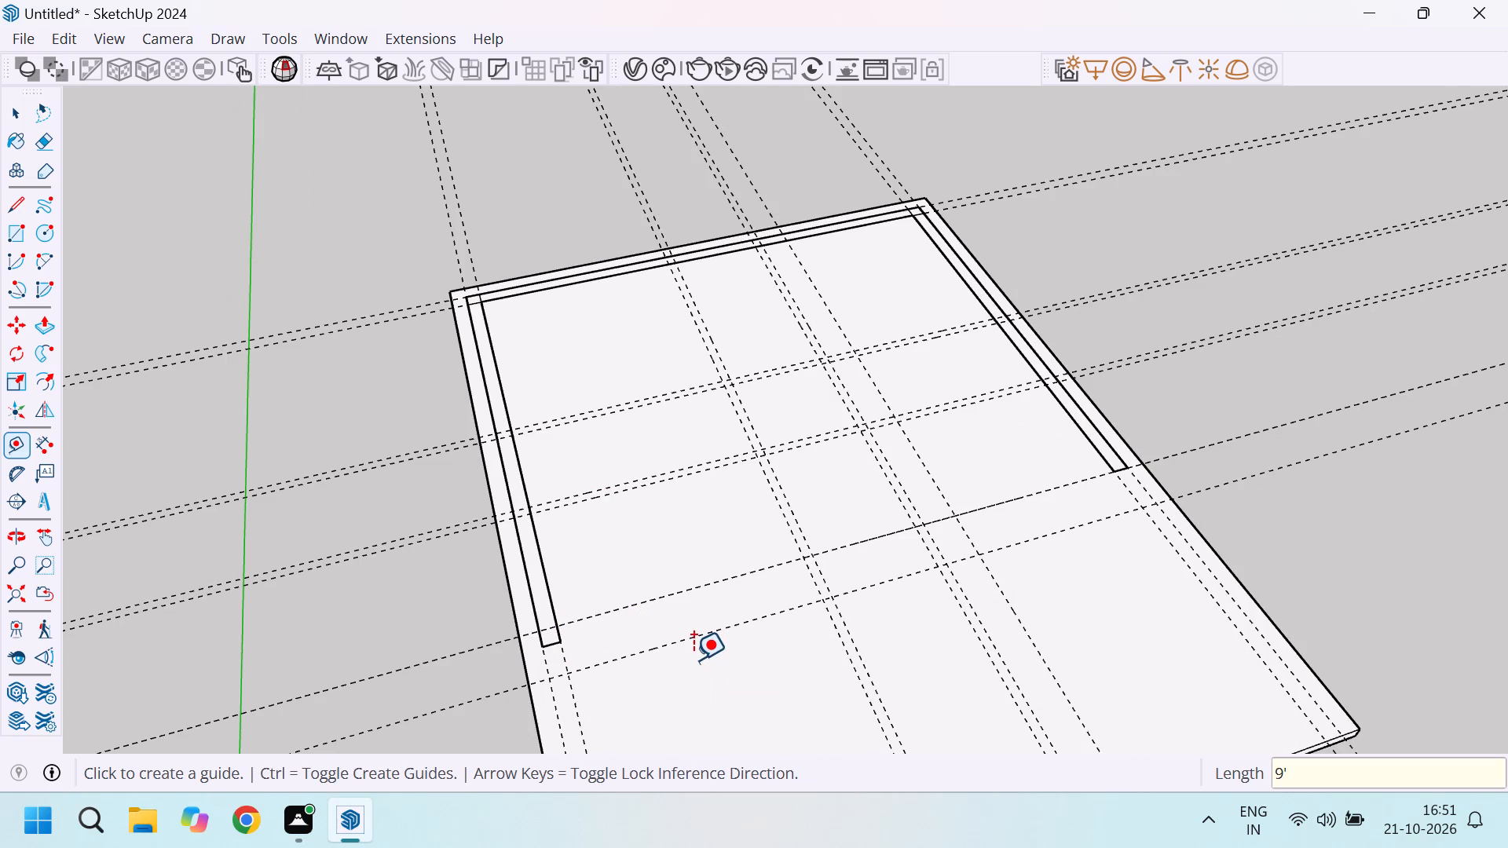
Add a parallel guide 9" in front of the frontmost cross guide to mark the wall thickness.
scroll(669, 601, "down", 2)
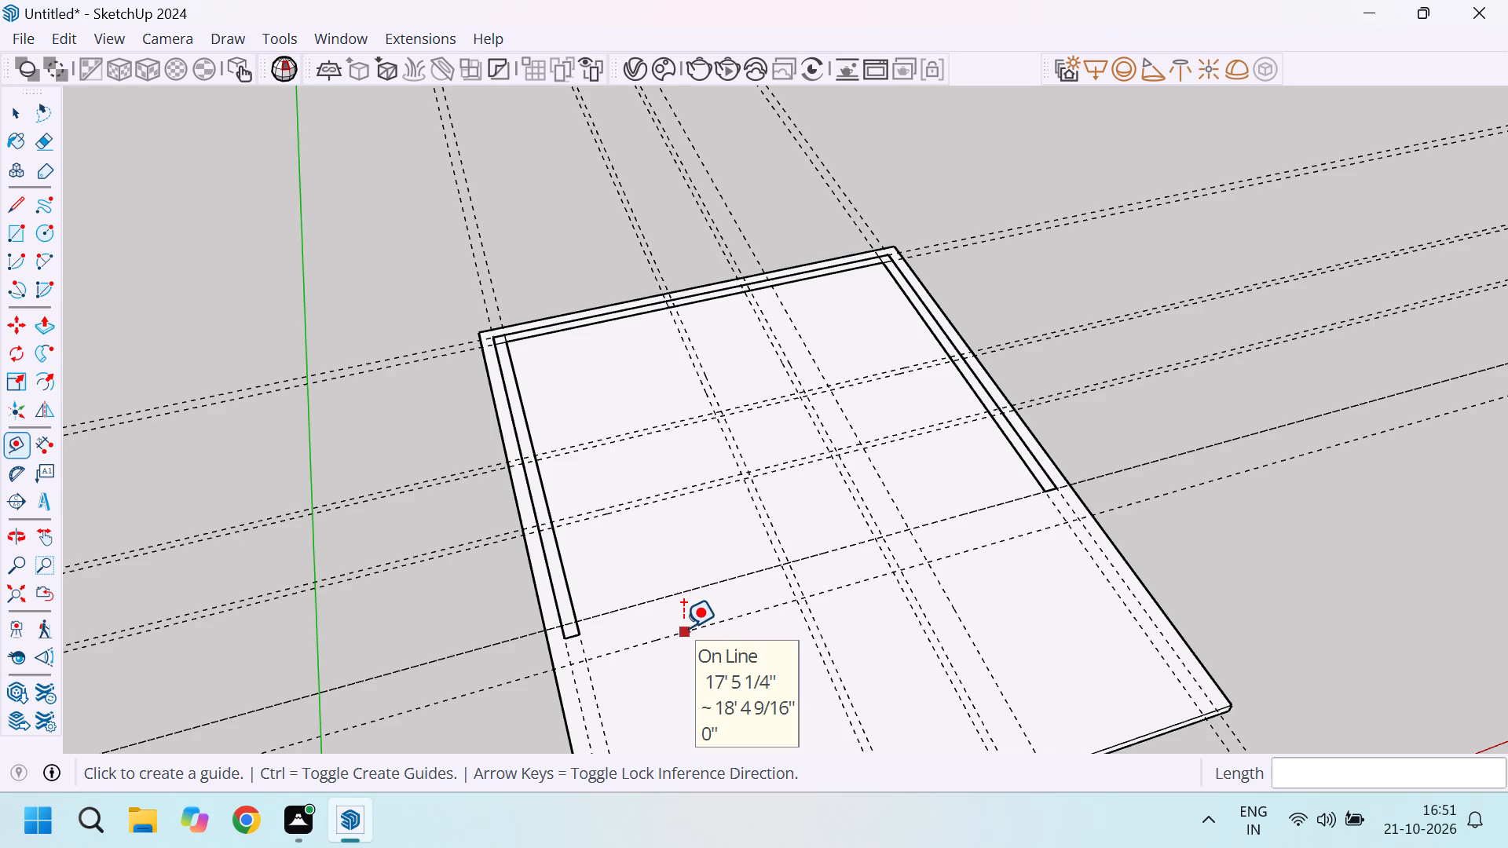
scroll(691, 664, "up", 6)
left_click(672, 615)
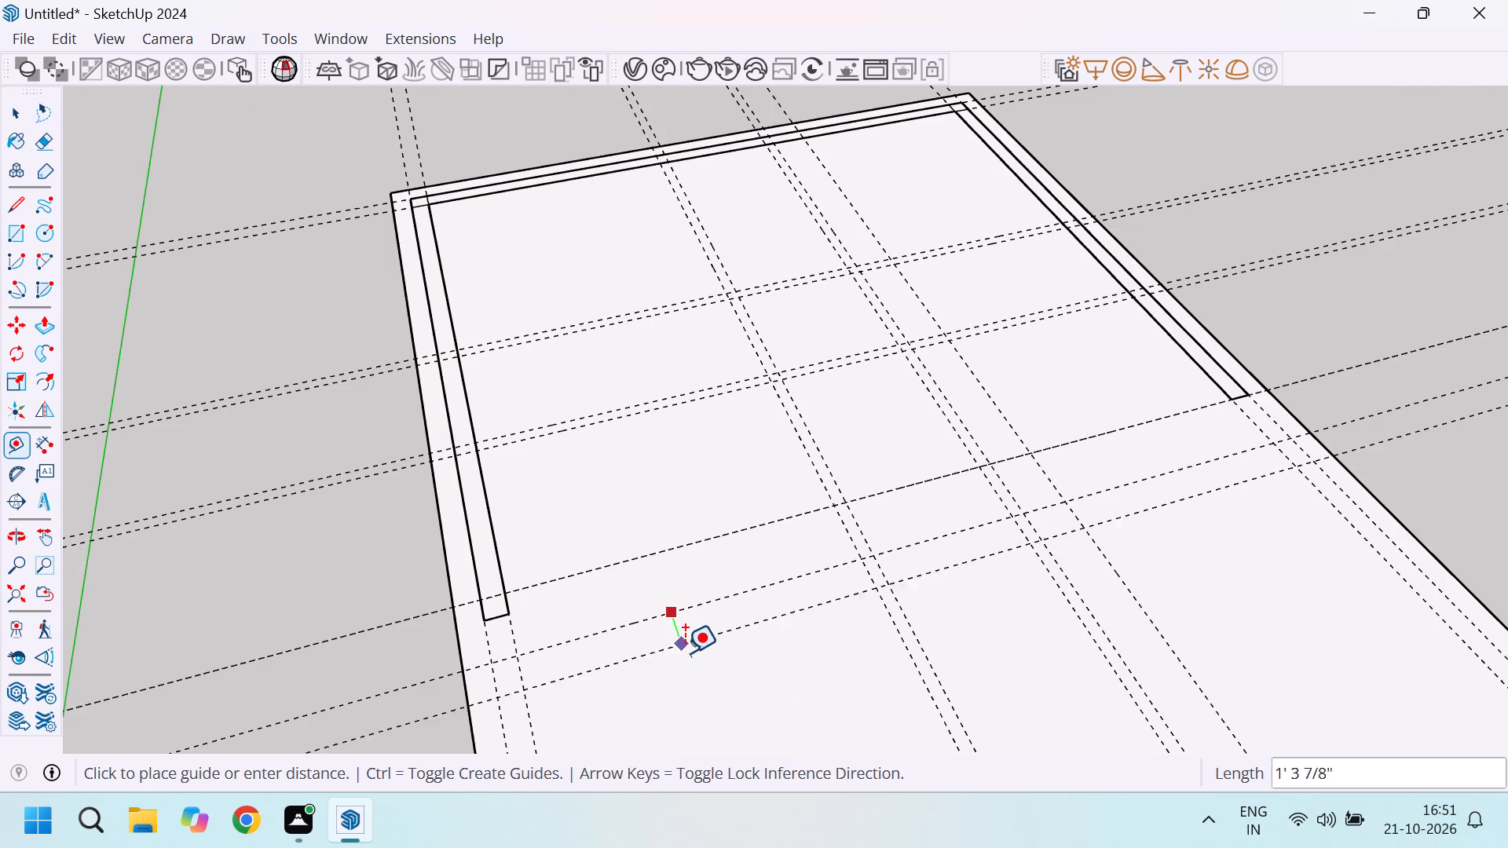
key("9")
key("Return")
scroll(657, 636, "down", 3)
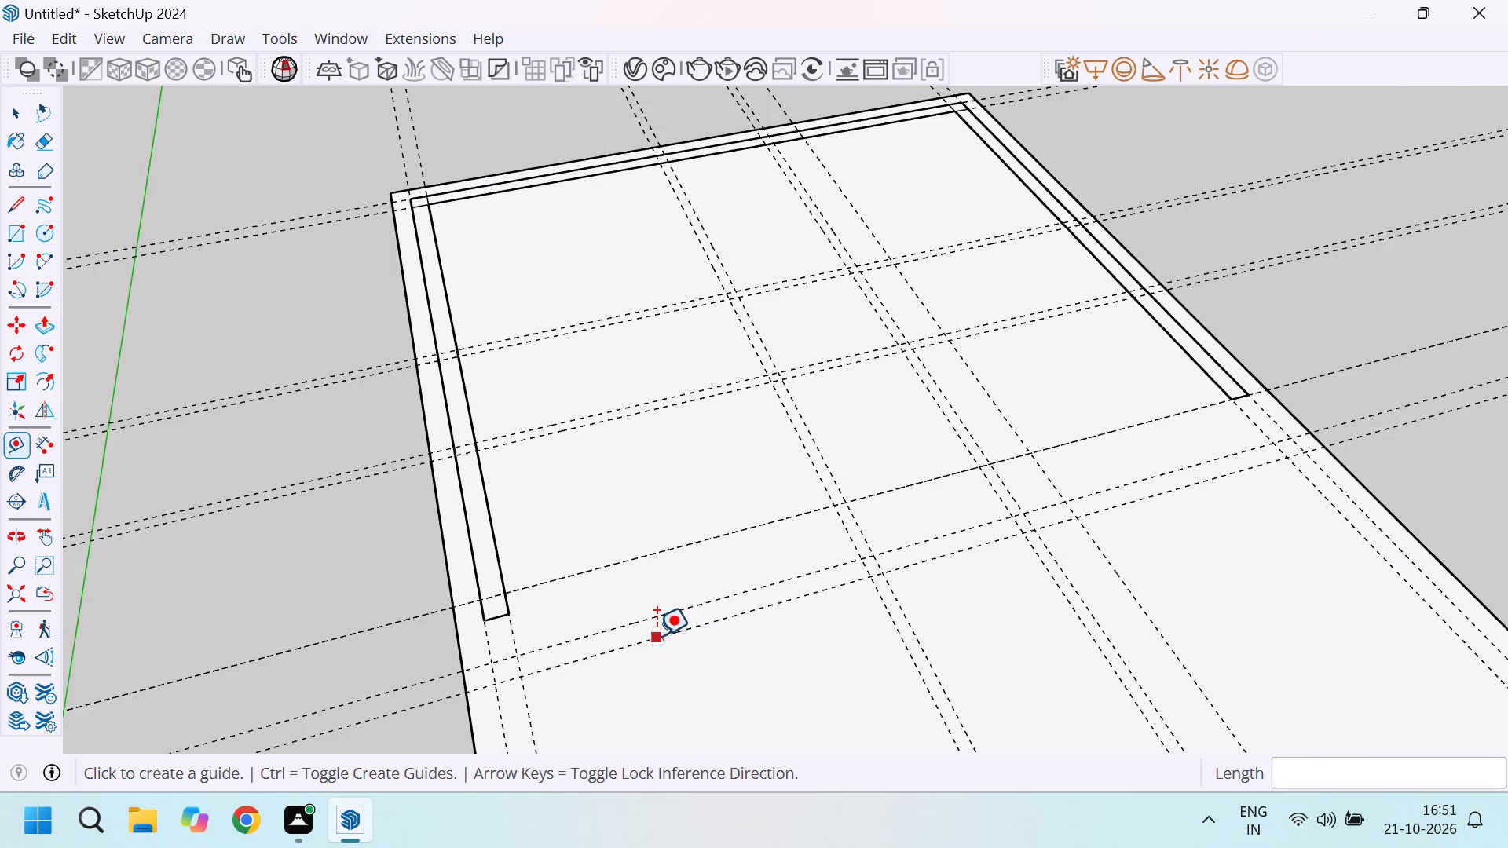
Extend the left wall rectangle by moving its front end edge about 2'4" forward to the front line of the 9" cross guide pair.
scroll(657, 635, "down", 1)
scroll(617, 649, "up", 3)
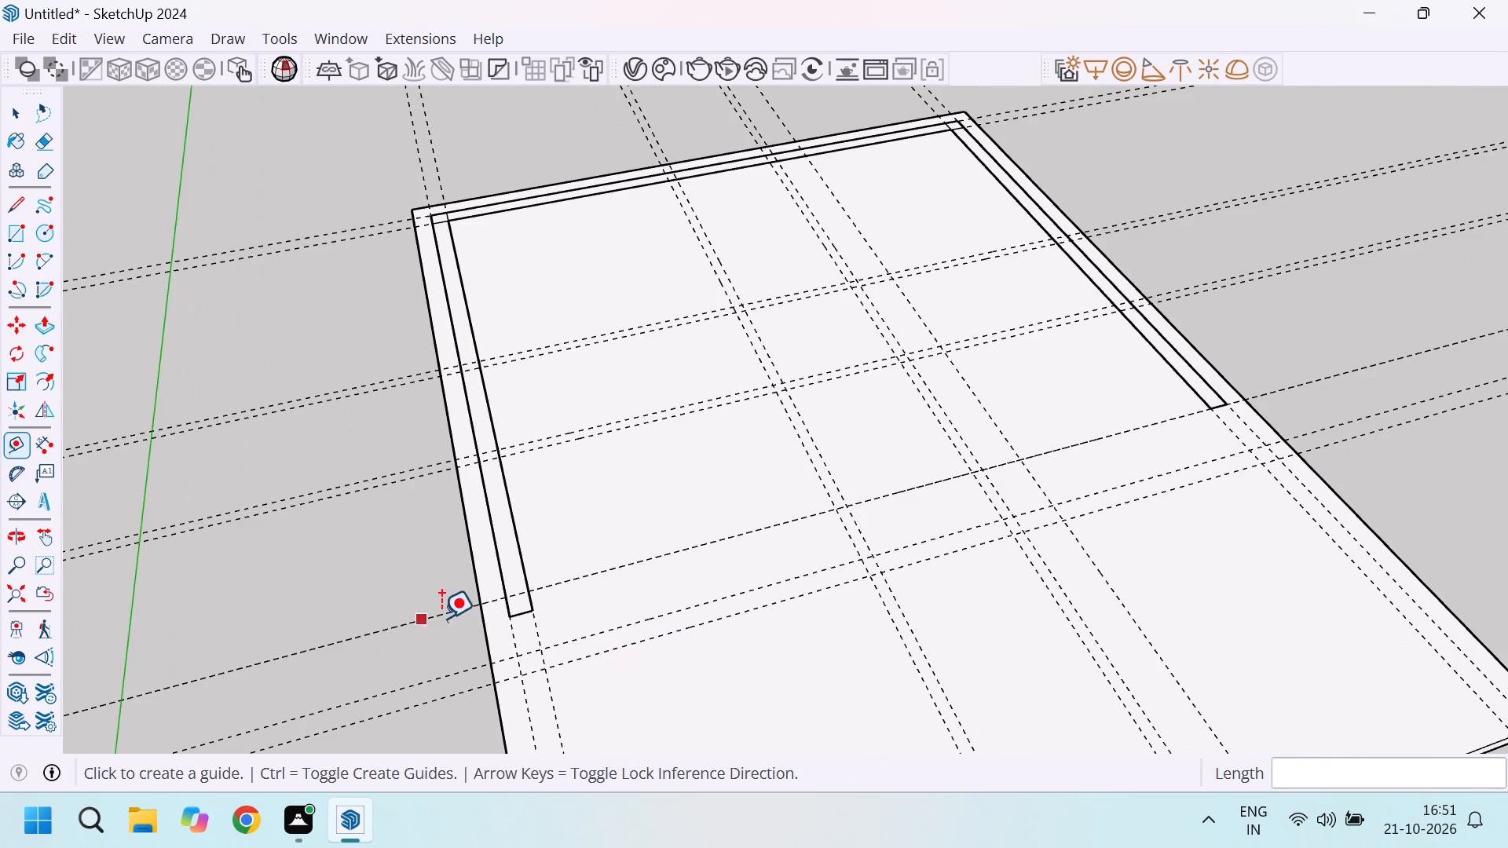
scroll(445, 618, "up", 3)
scroll(575, 664, "up", 3)
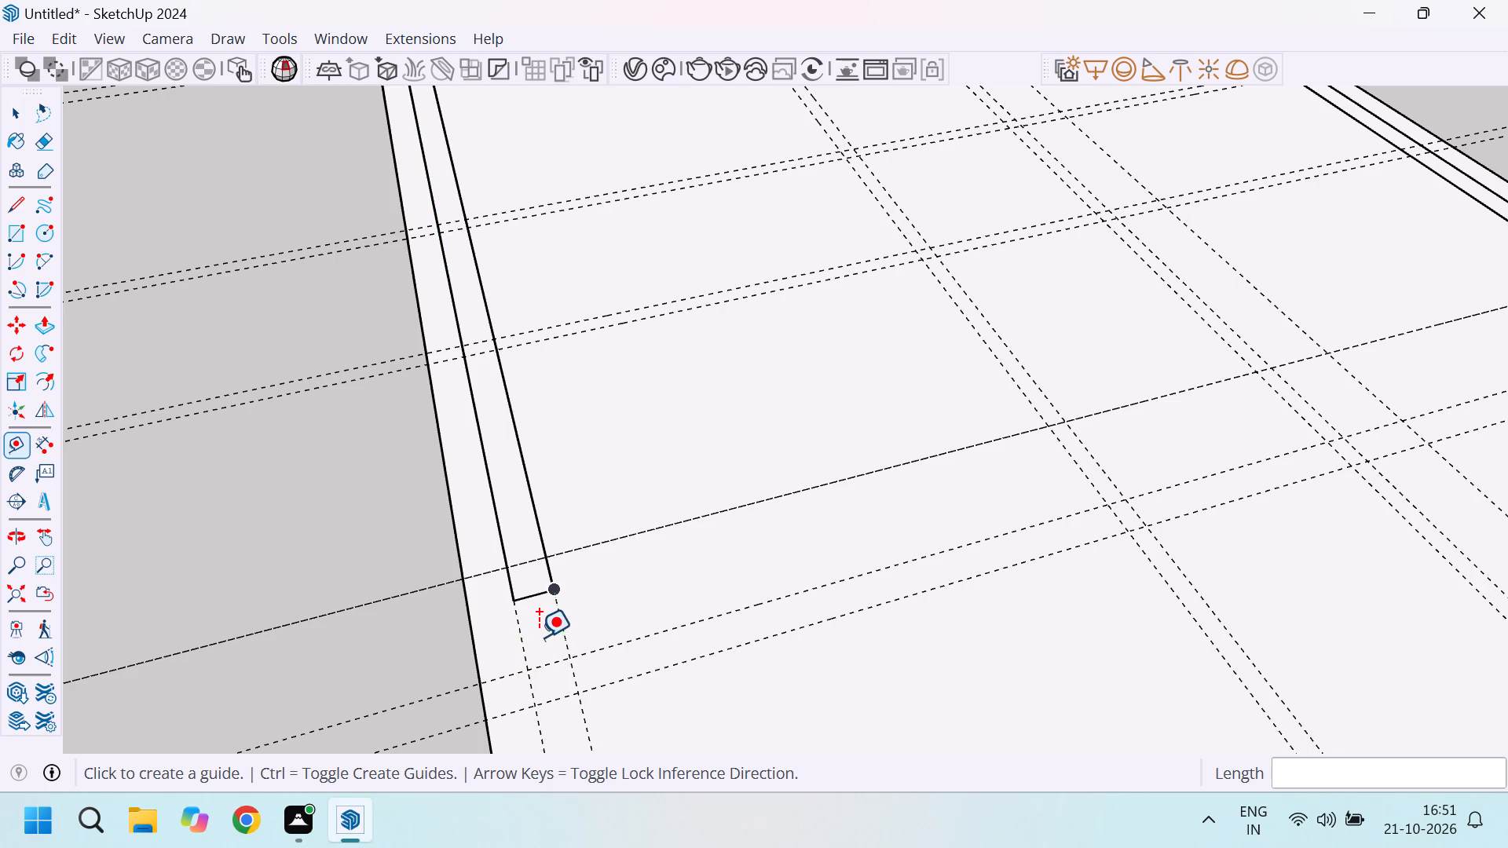
key("Escape")
key("space")
left_click(536, 593)
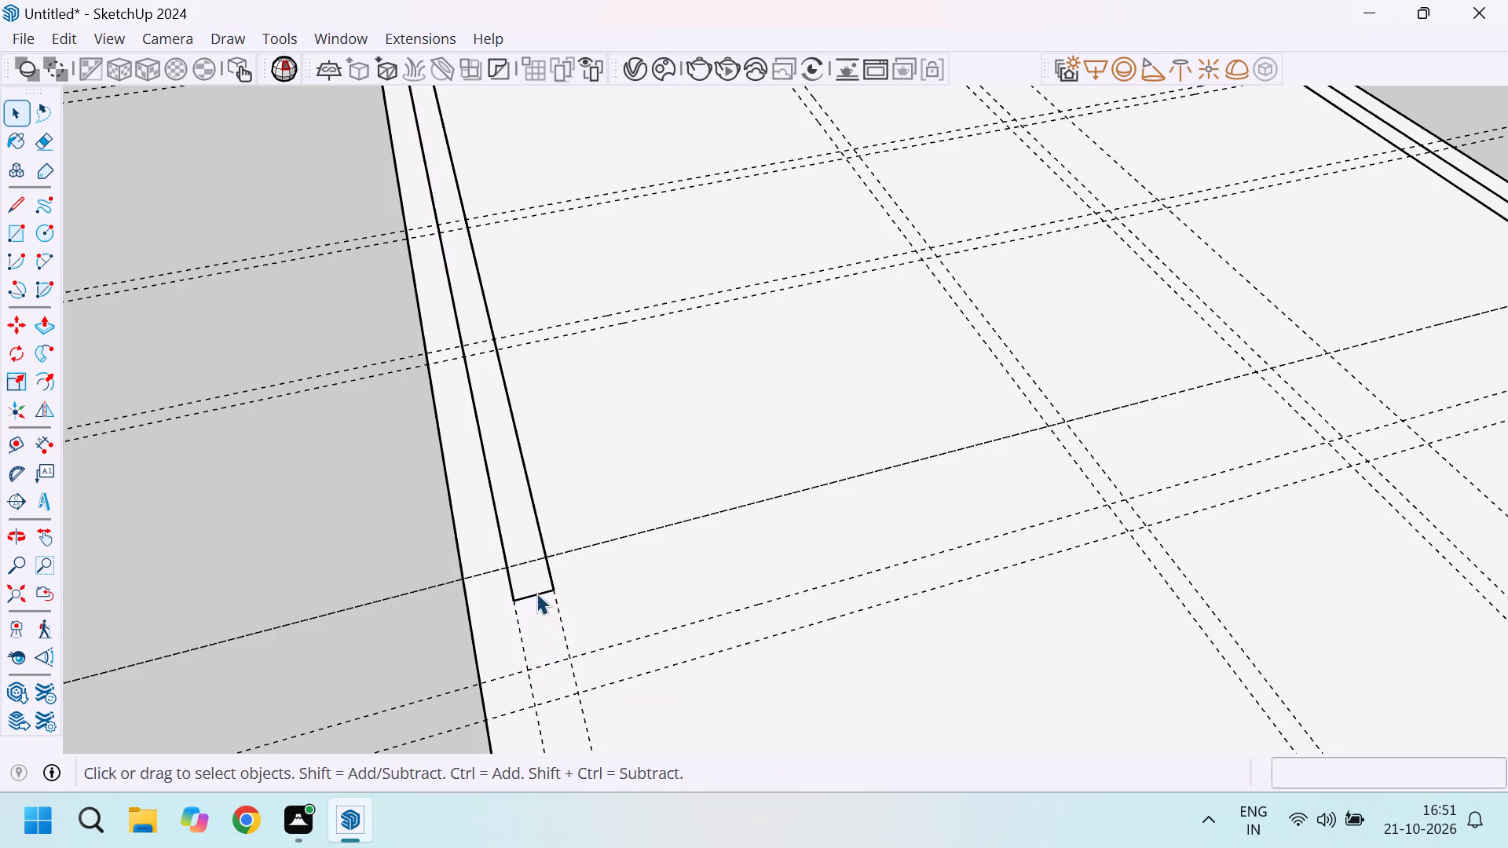
key("m")
left_click(538, 597)
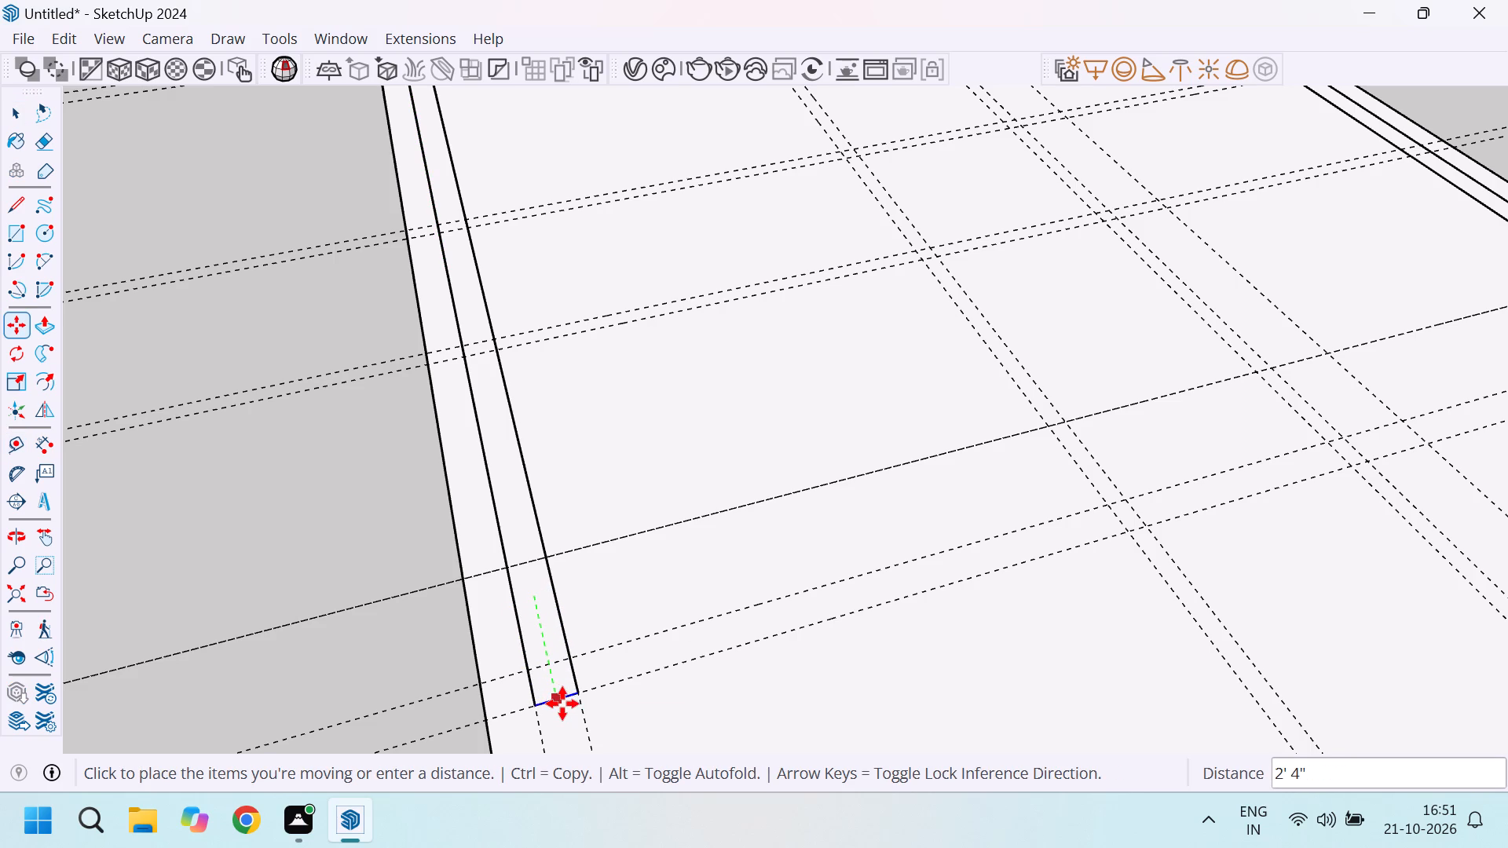
left_click(565, 704)
key("Escape")
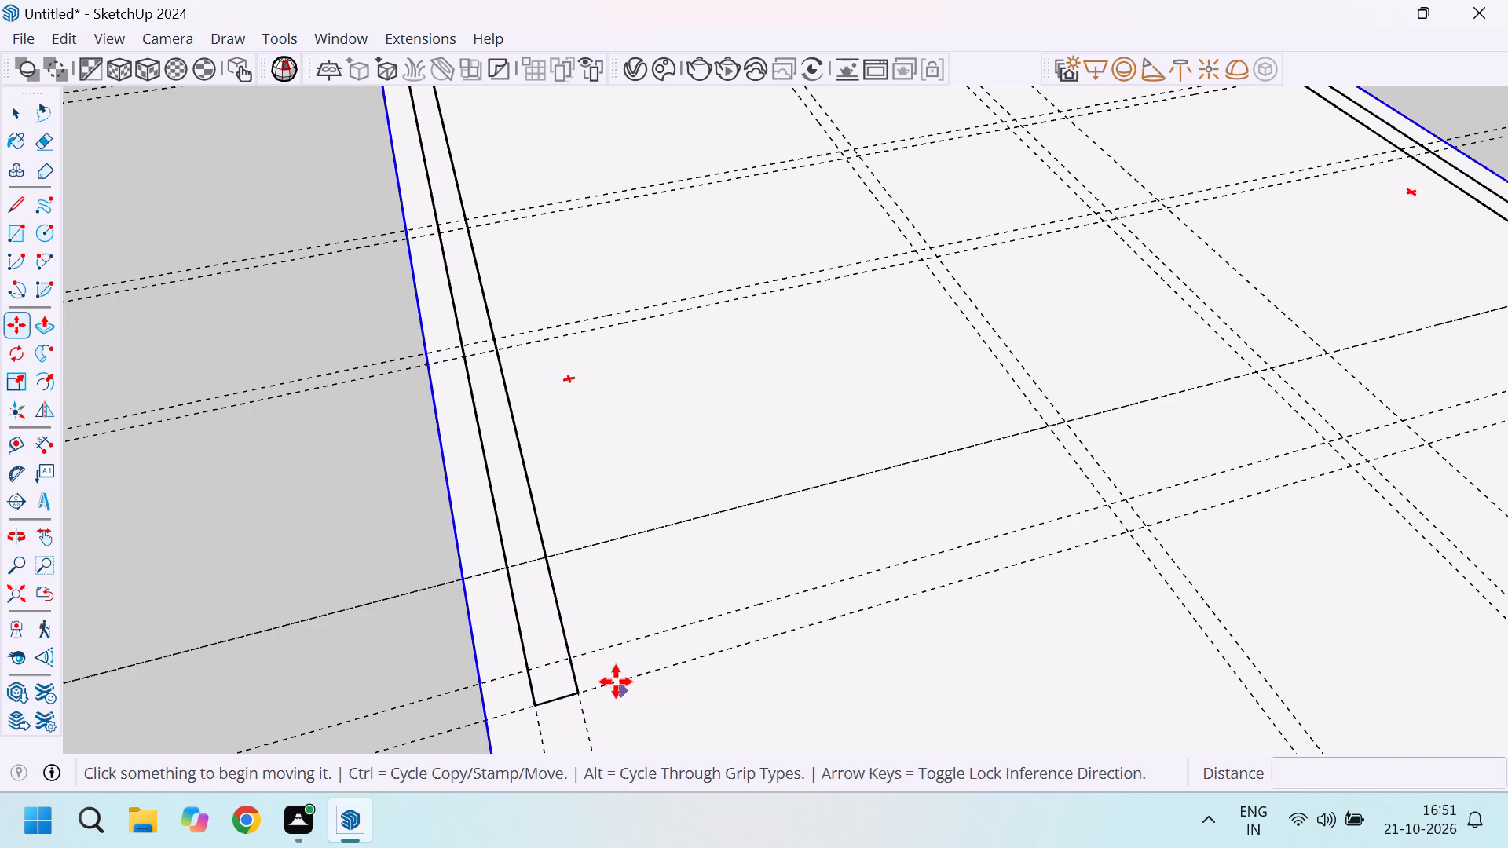
scroll(616, 682, "down", 5)
key("space")
Add a cross guide 6'6" toward the slab's front from the front line of the 9" cross guide pair.
scroll(695, 687, "down", 3)
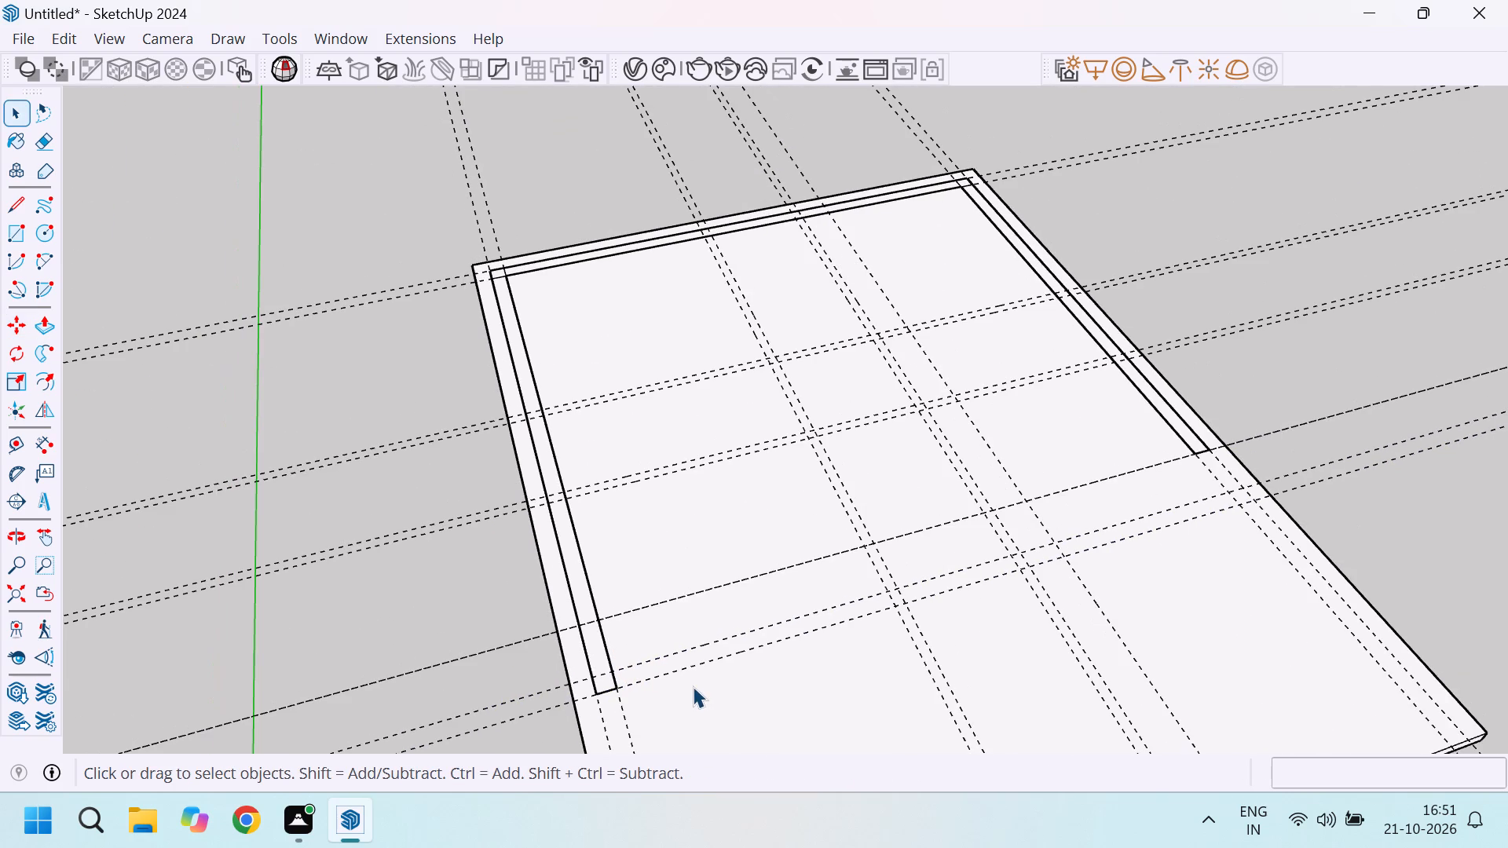
scroll(694, 652, "down", 4)
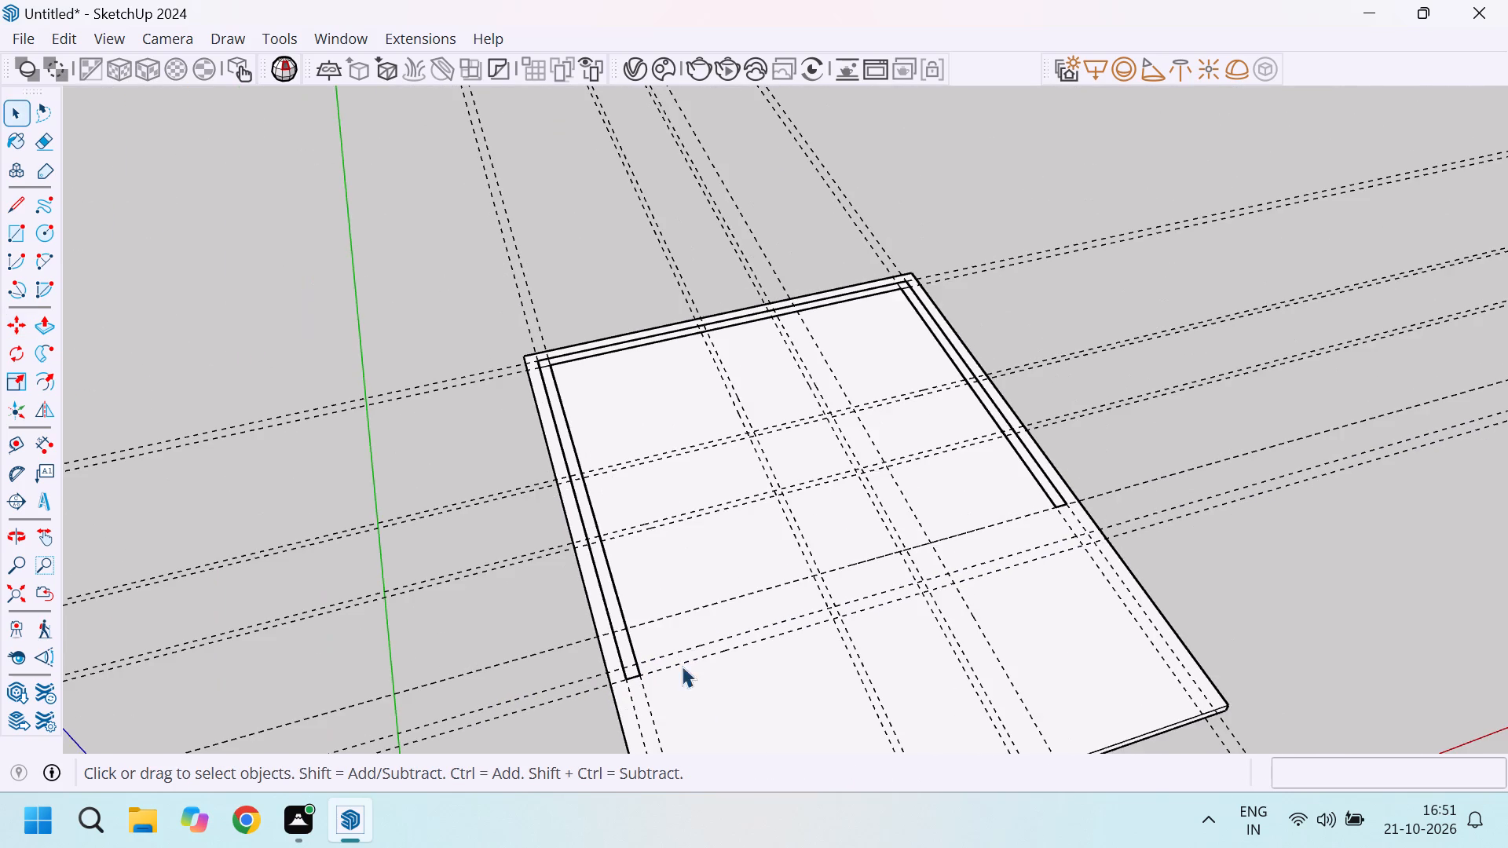
middle_click_drag(705, 716, 657, 616)
scroll(713, 640, "down", 3)
scroll(626, 612, "up", 3)
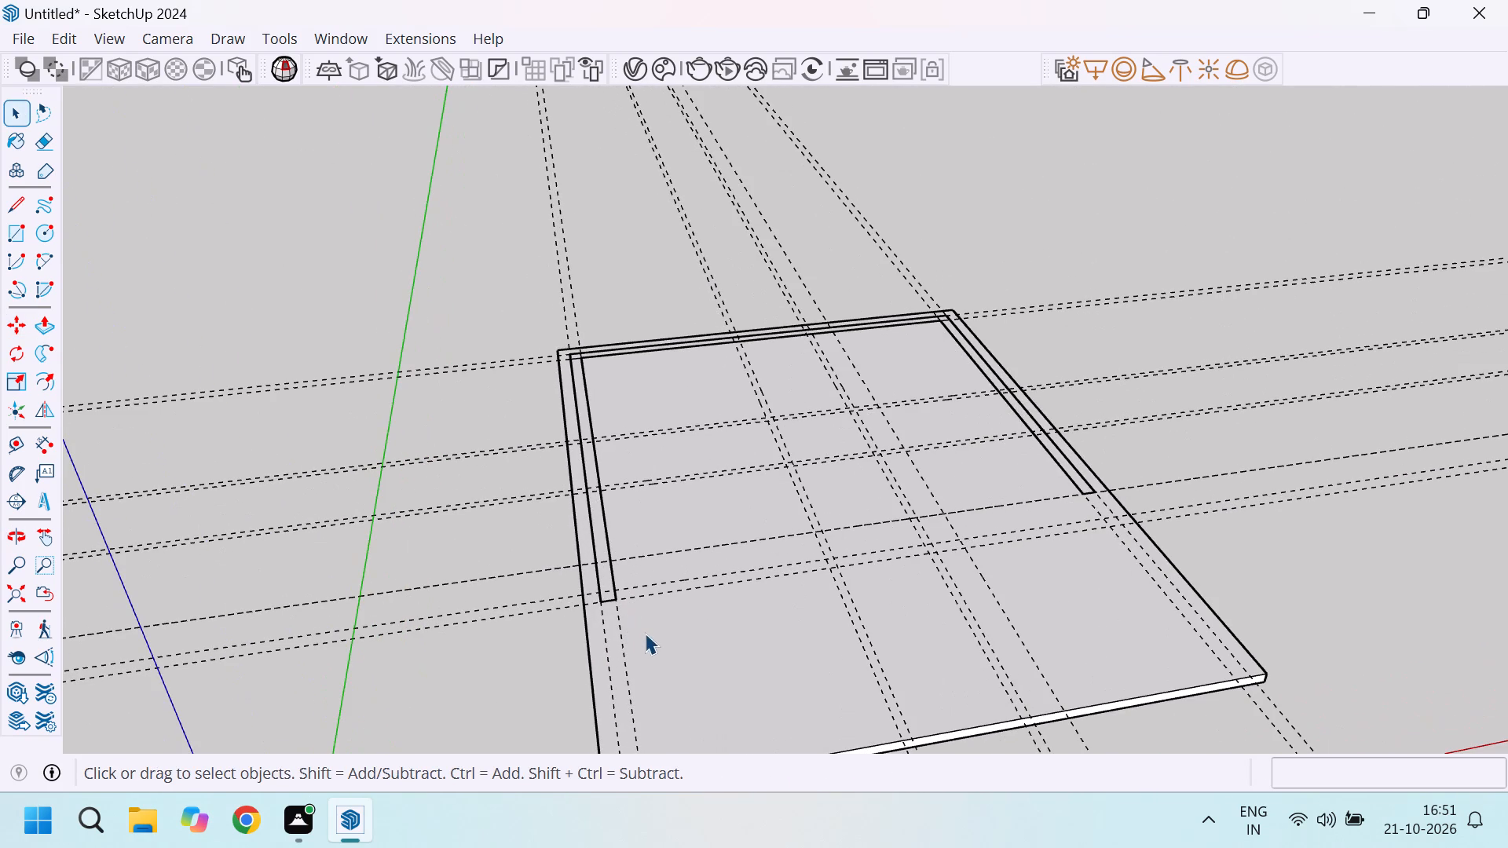
scroll(651, 613, "down", 2)
middle_click_drag(682, 593, 679, 693)
scroll(679, 692, "up", 5)
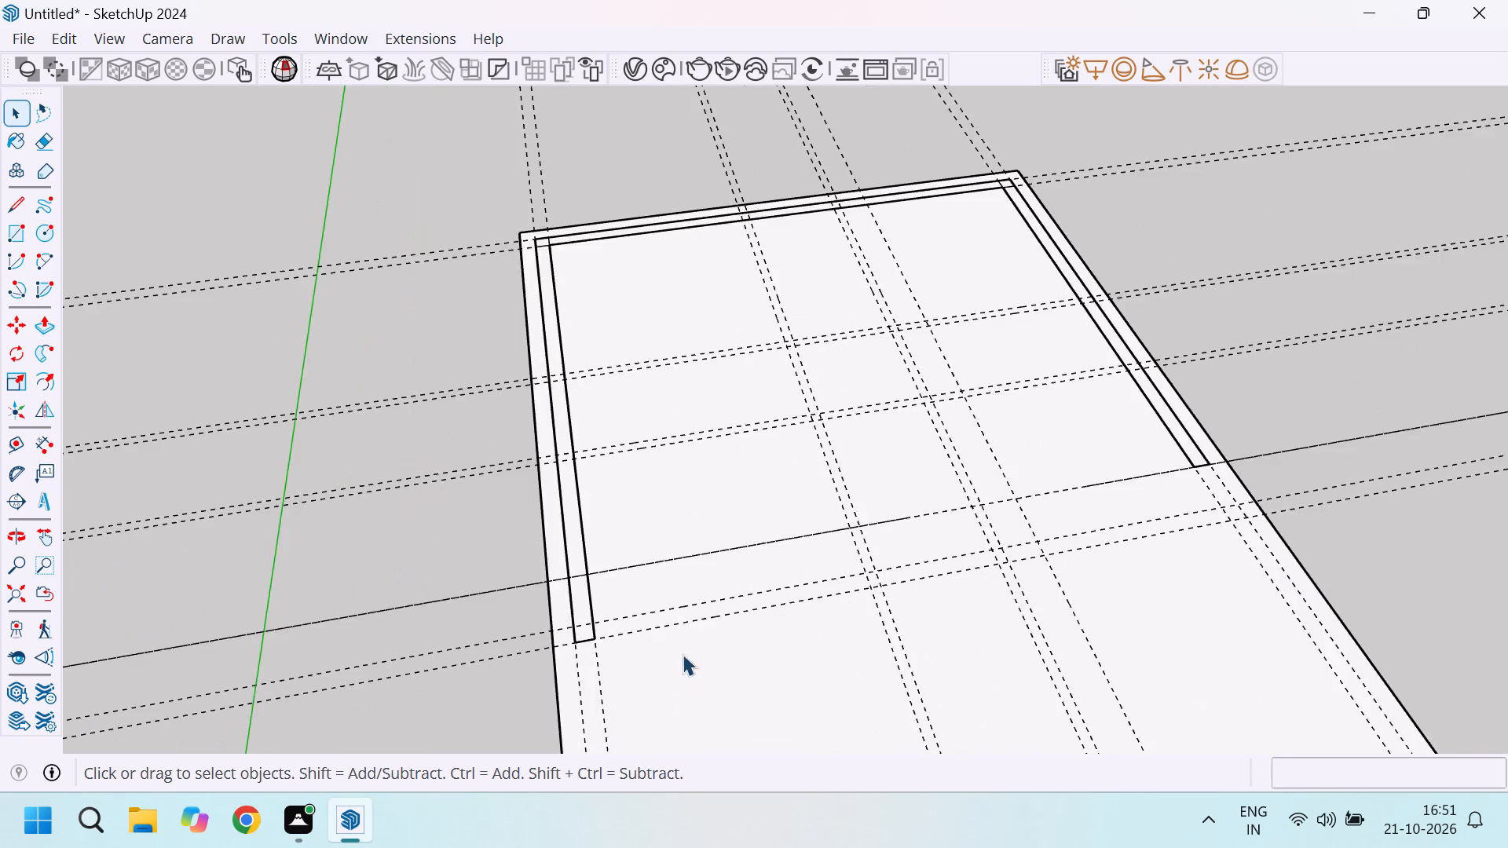
scroll(650, 539, "down", 5)
scroll(668, 628, "up", 5)
key("t")
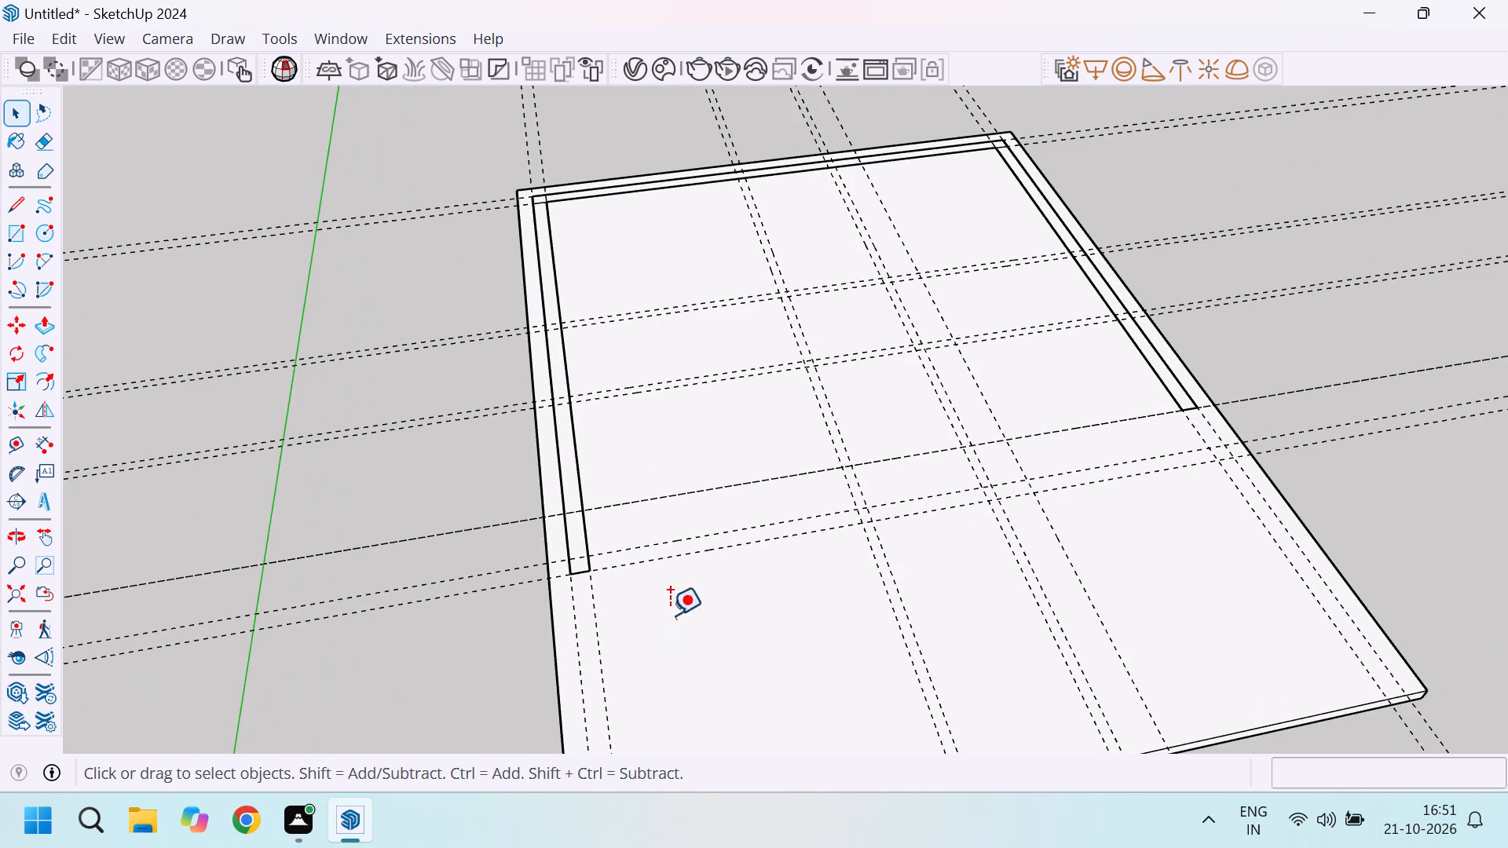
left_click_drag(698, 552, 696, 561)
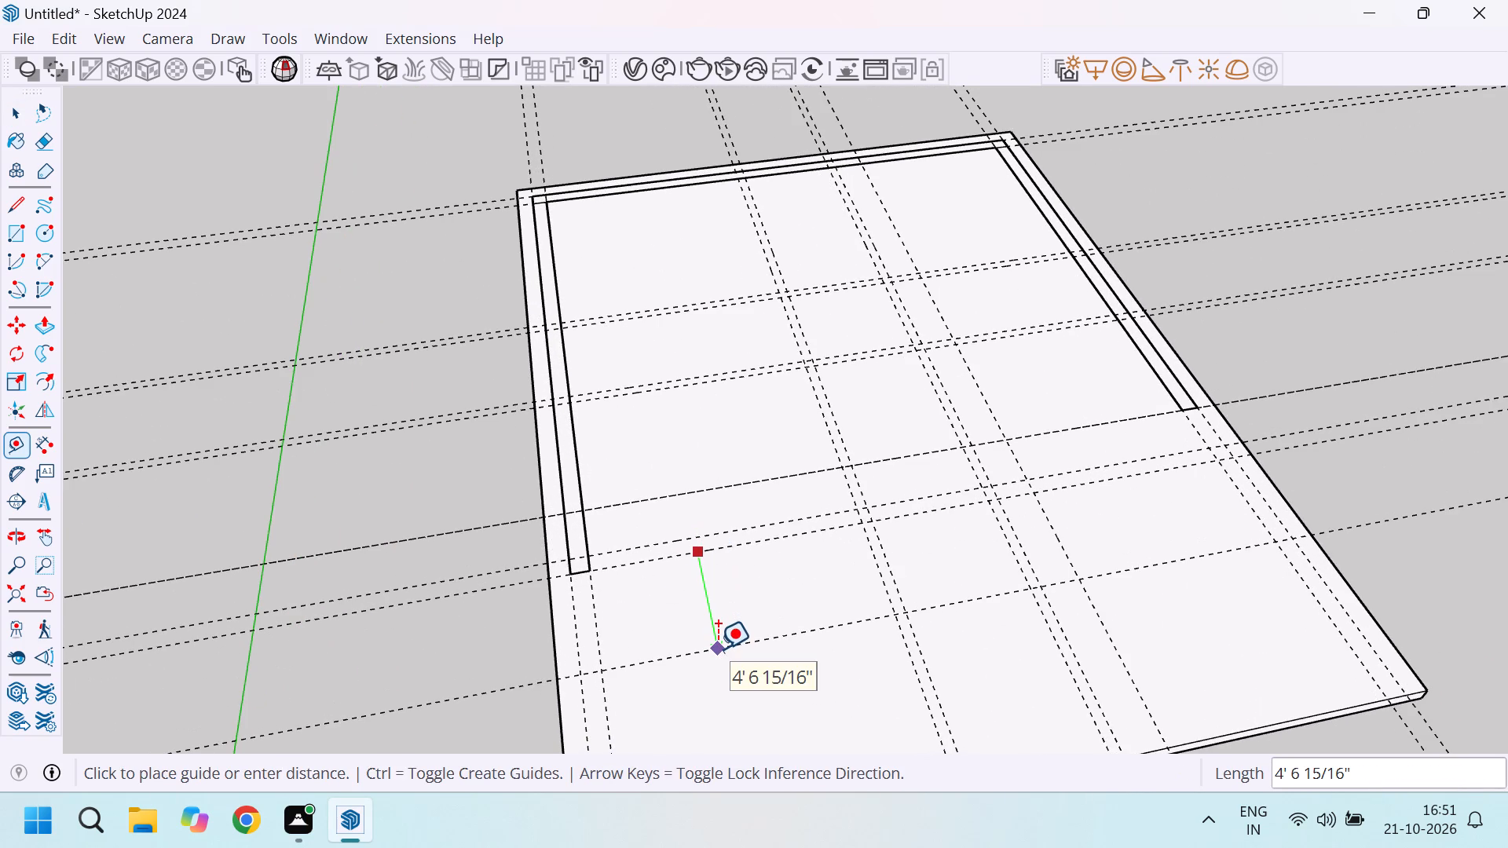
type("6'6")
key("Return")
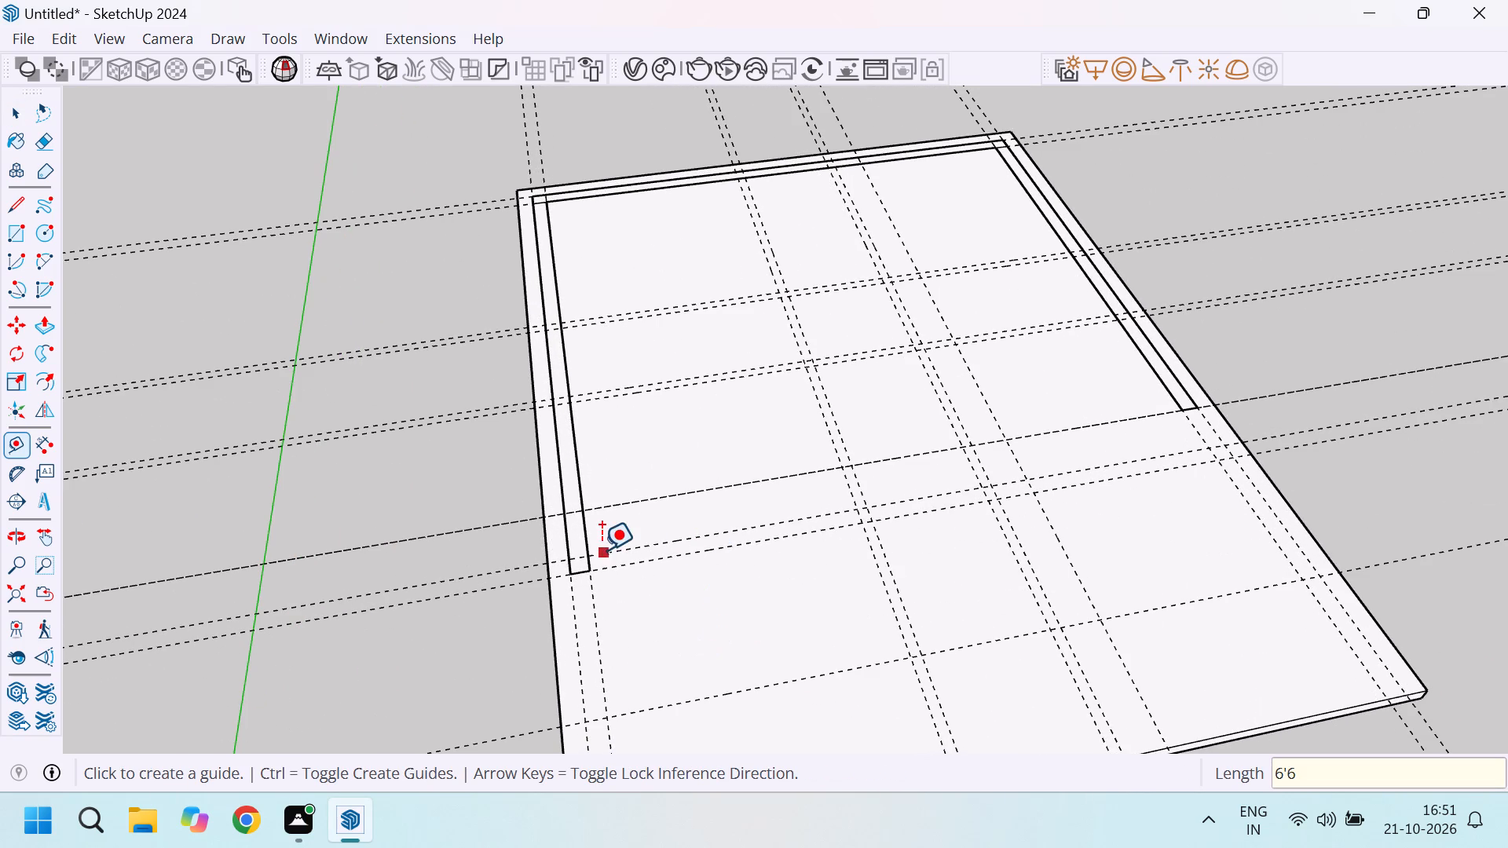
Add a parallel guide 9" in front of the 6'6" cross guide to mark the front wall thickness.
scroll(656, 699, "down", 6)
scroll(685, 497, "down", 6)
scroll(705, 605, "up", 6)
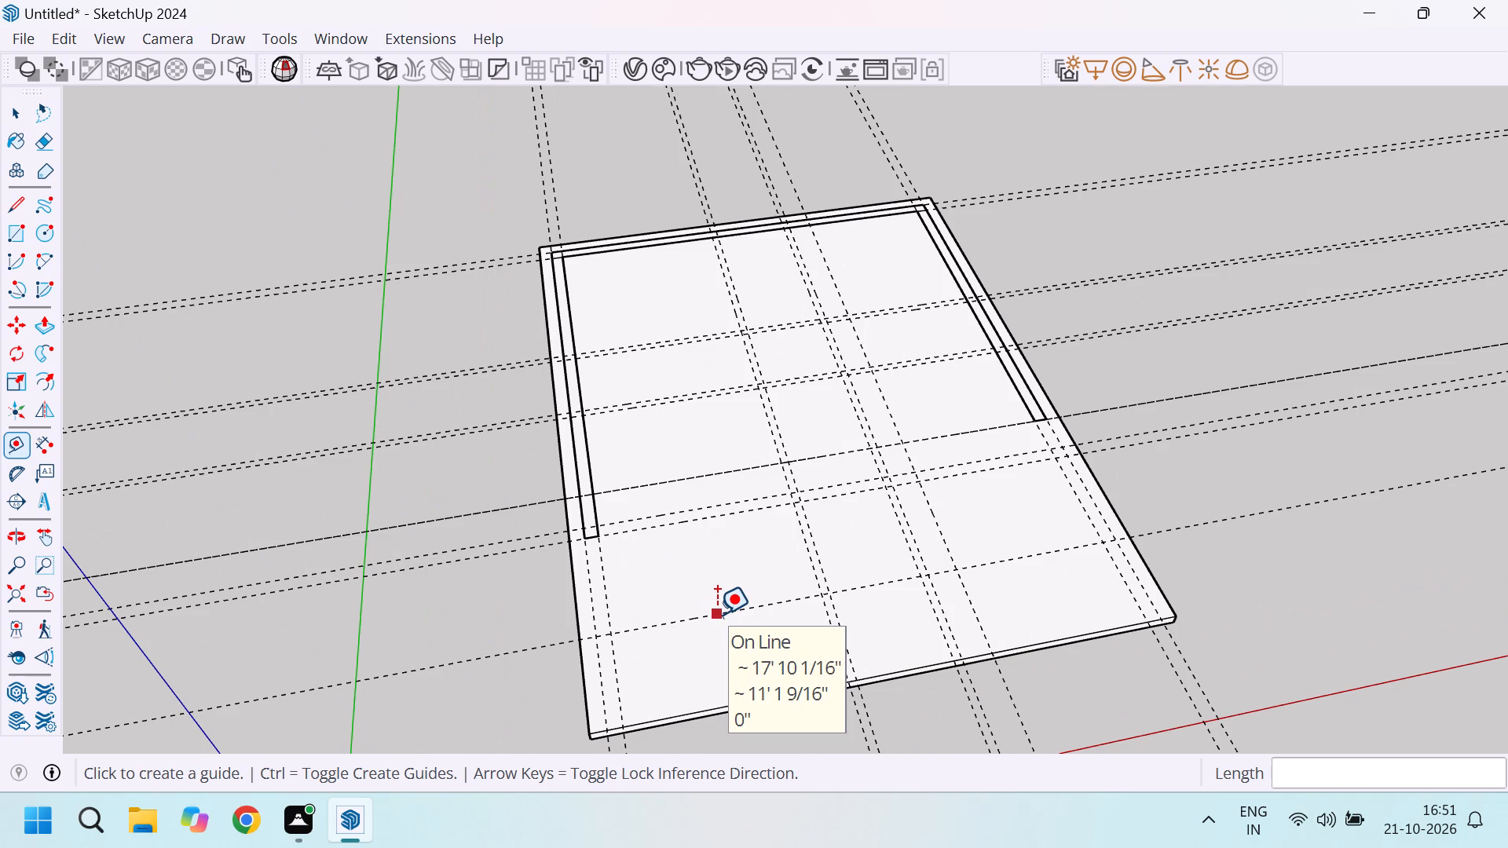
left_click(717, 614)
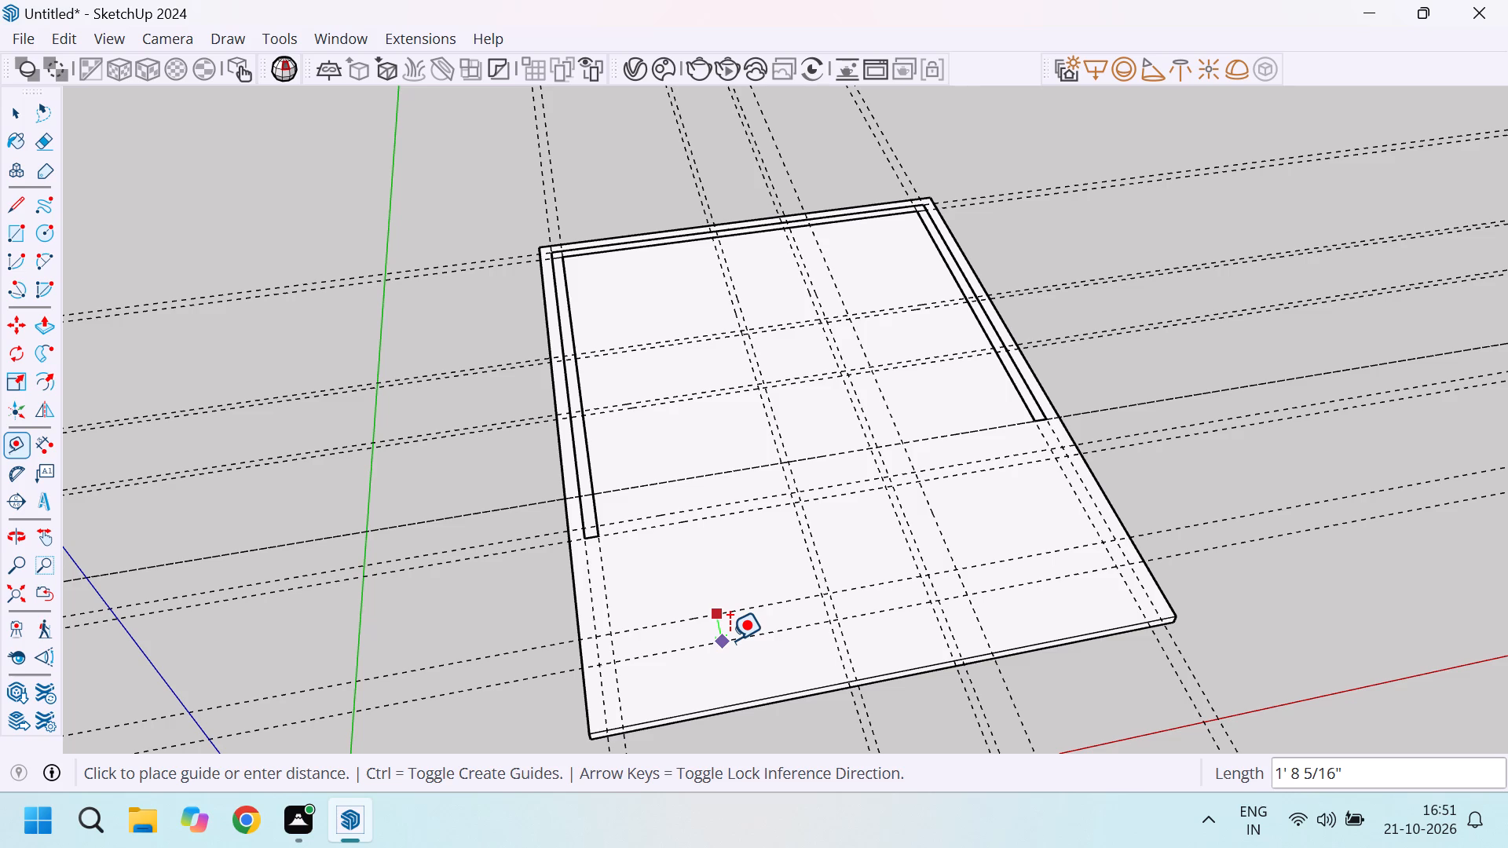
key("8")
key("BackSpace")
key("9")
key("Return")
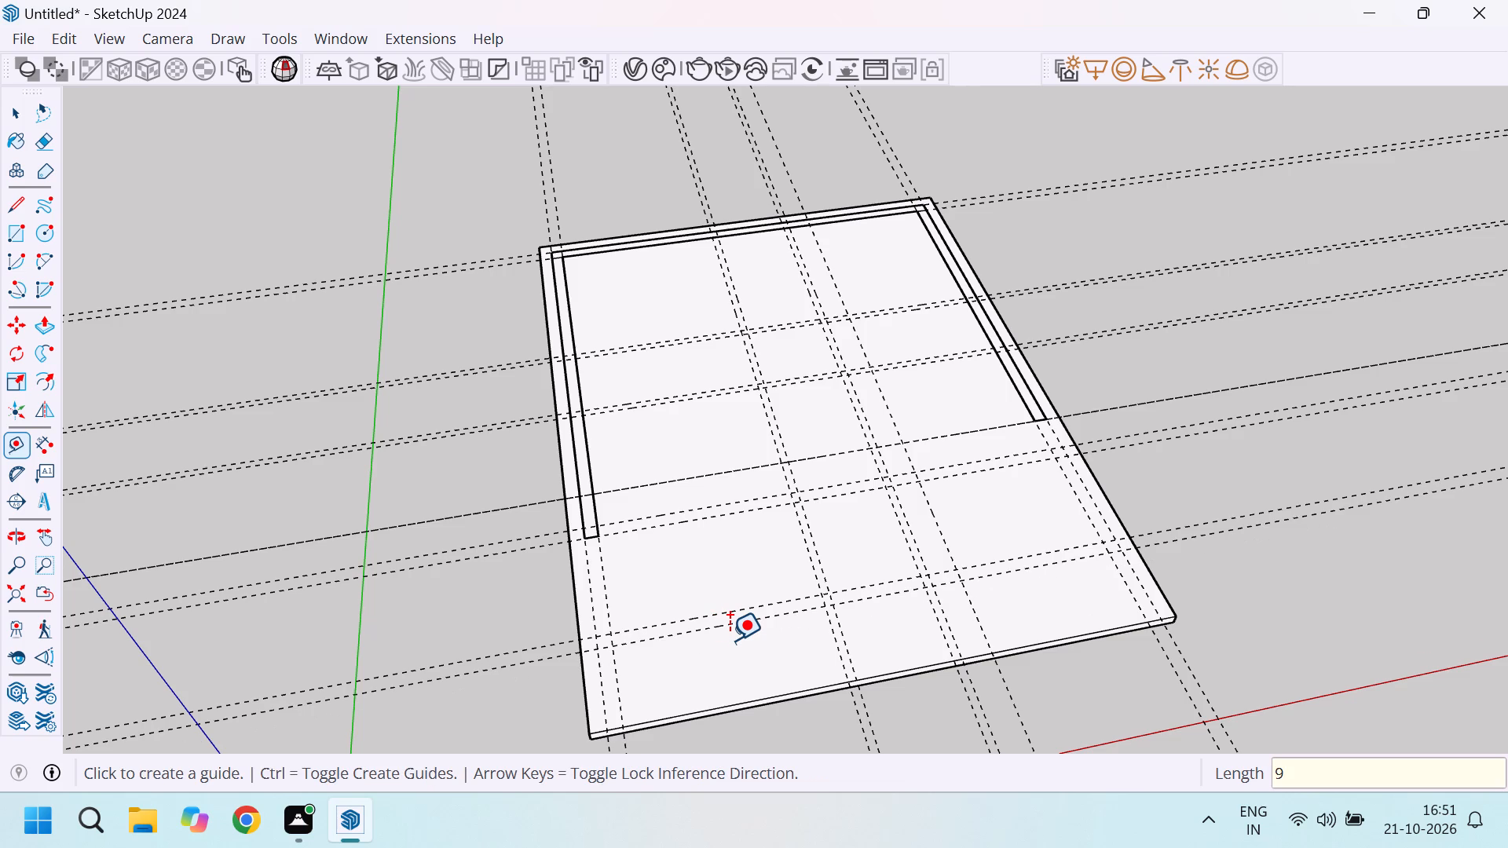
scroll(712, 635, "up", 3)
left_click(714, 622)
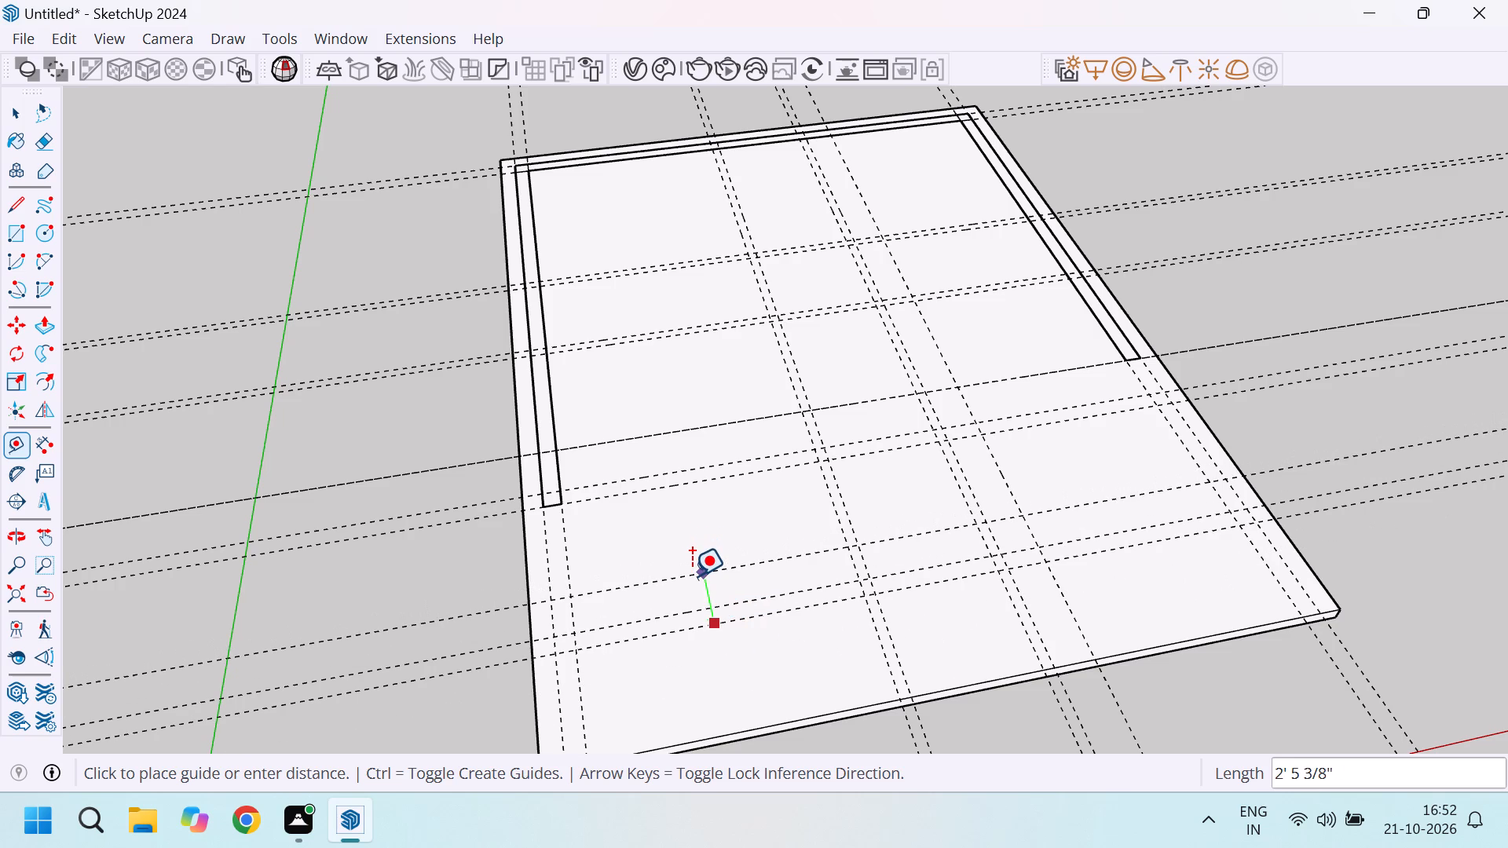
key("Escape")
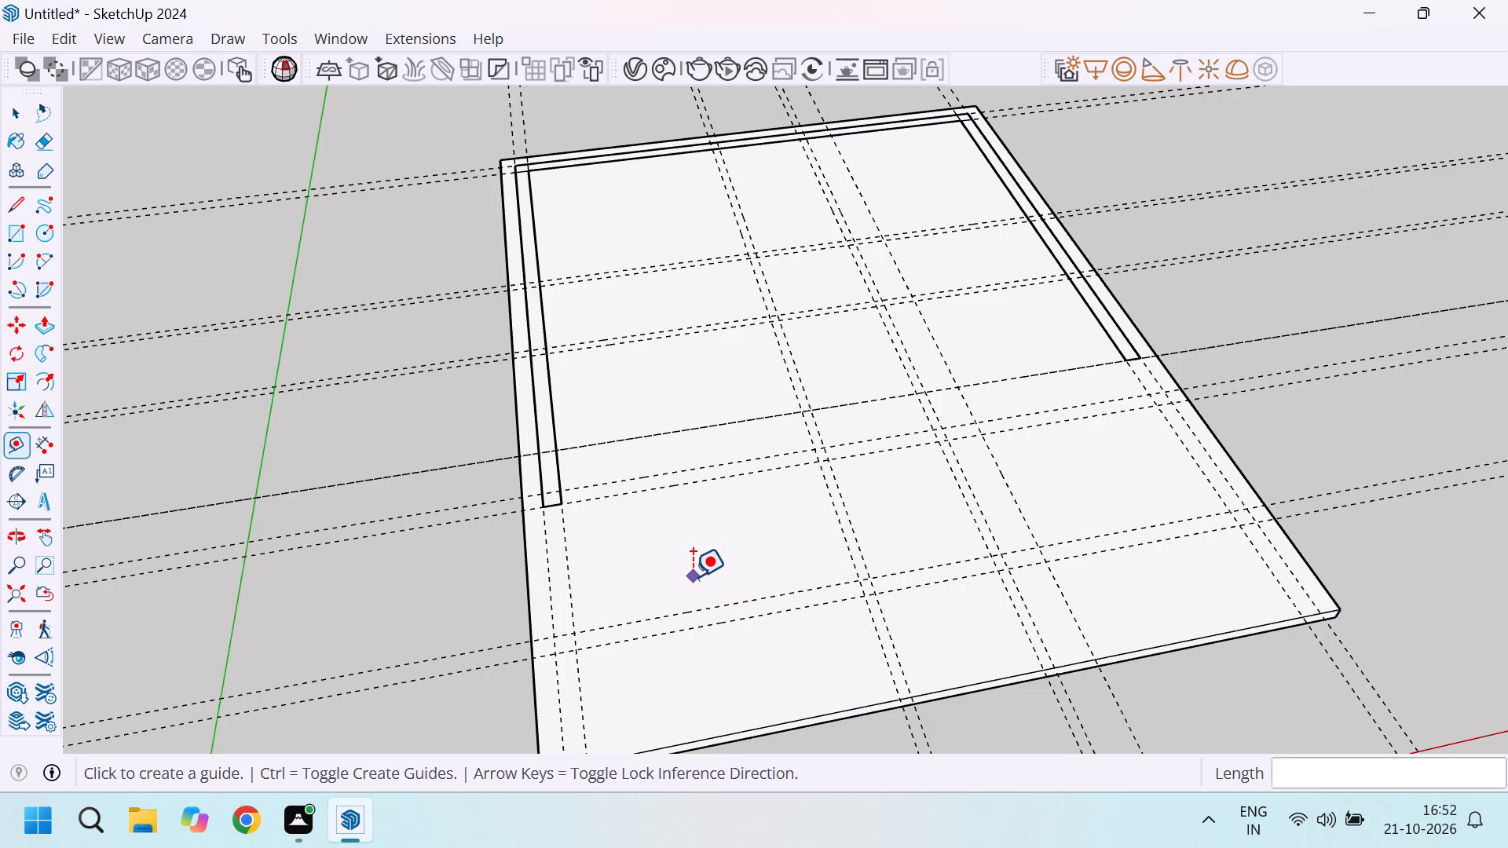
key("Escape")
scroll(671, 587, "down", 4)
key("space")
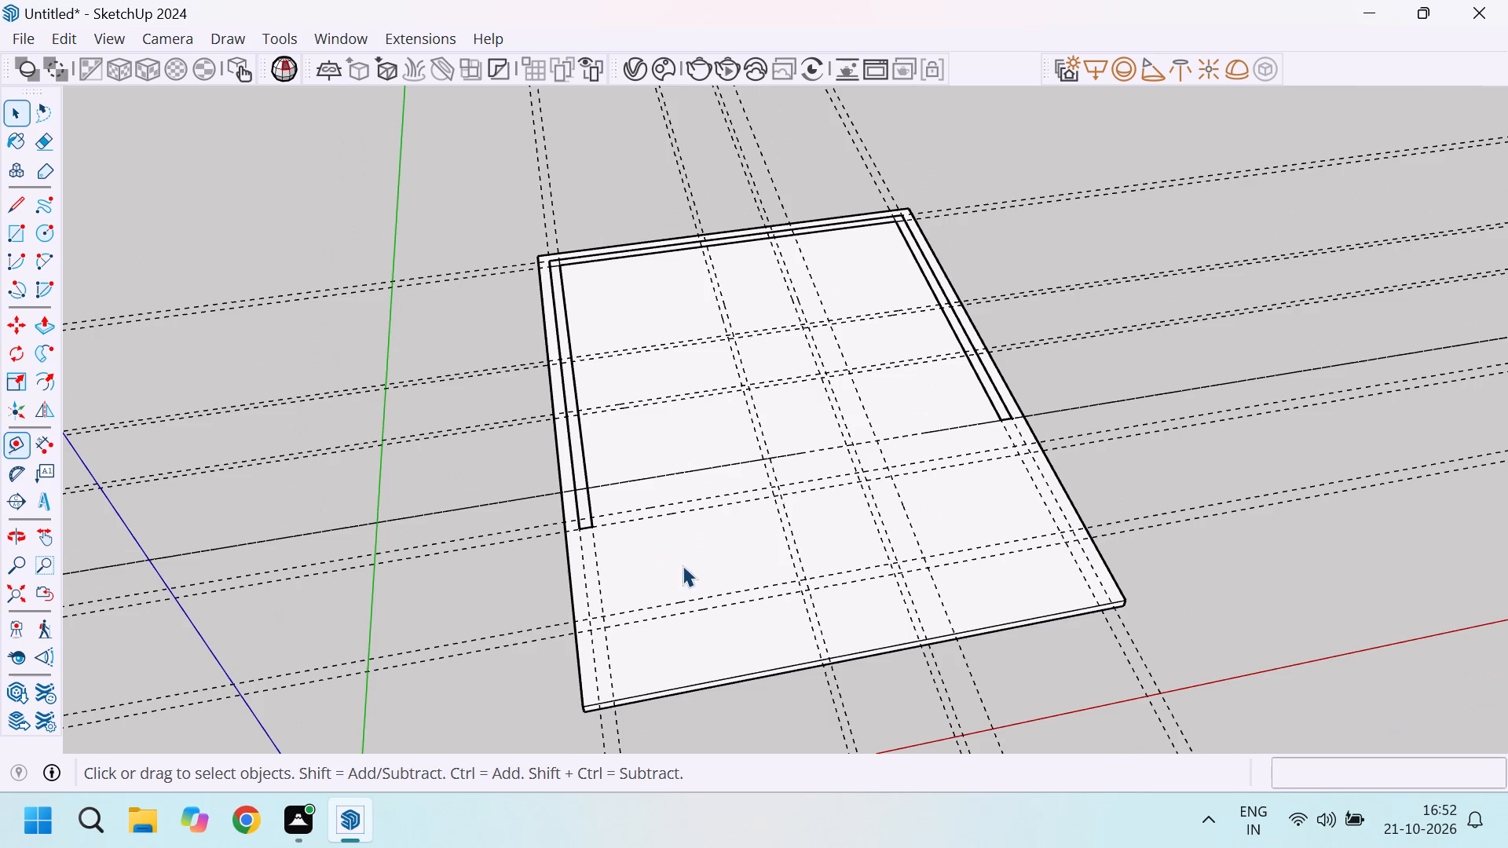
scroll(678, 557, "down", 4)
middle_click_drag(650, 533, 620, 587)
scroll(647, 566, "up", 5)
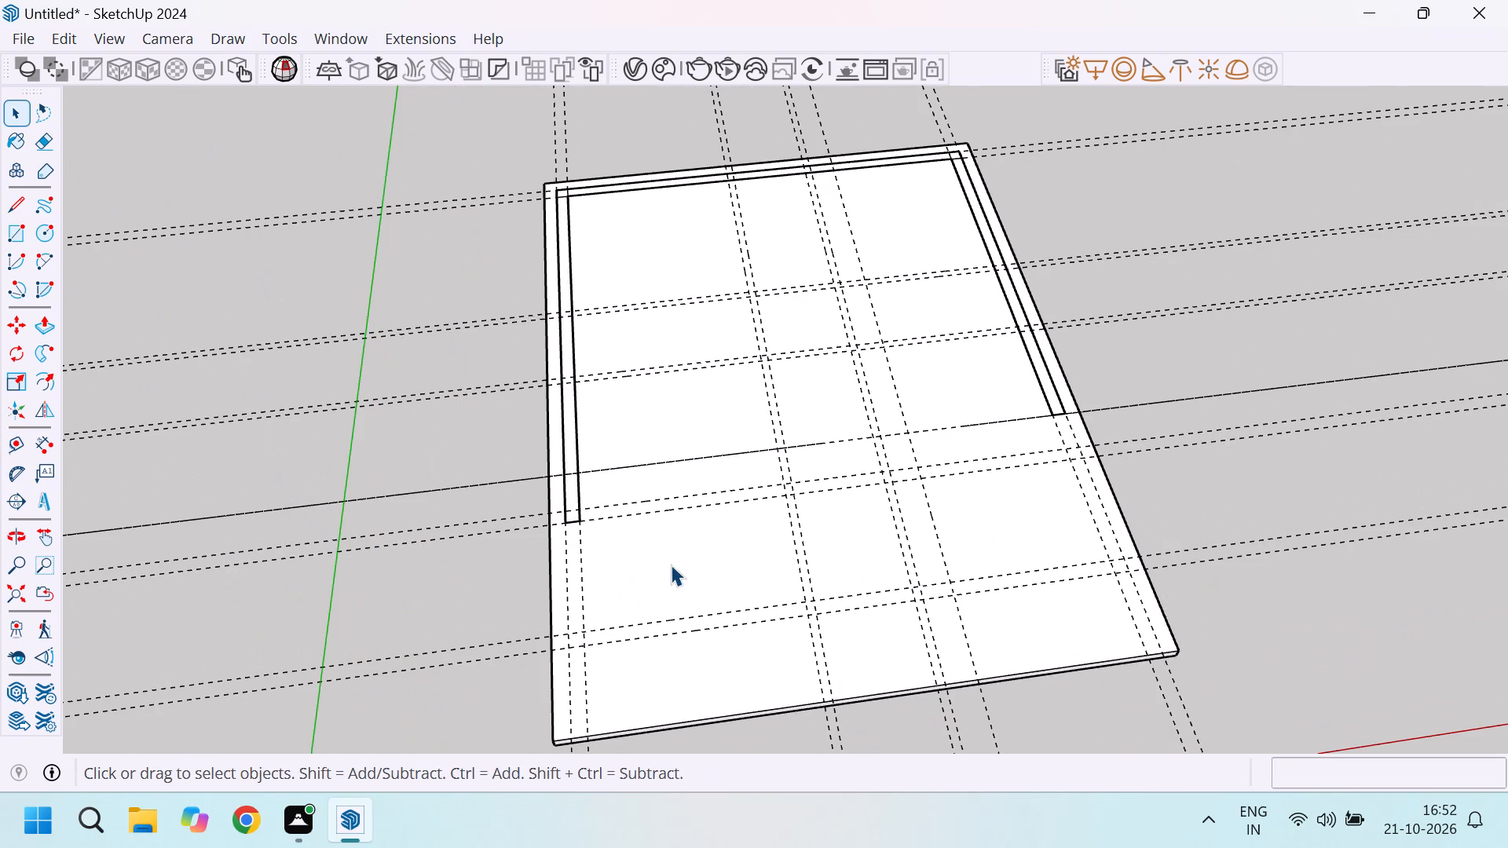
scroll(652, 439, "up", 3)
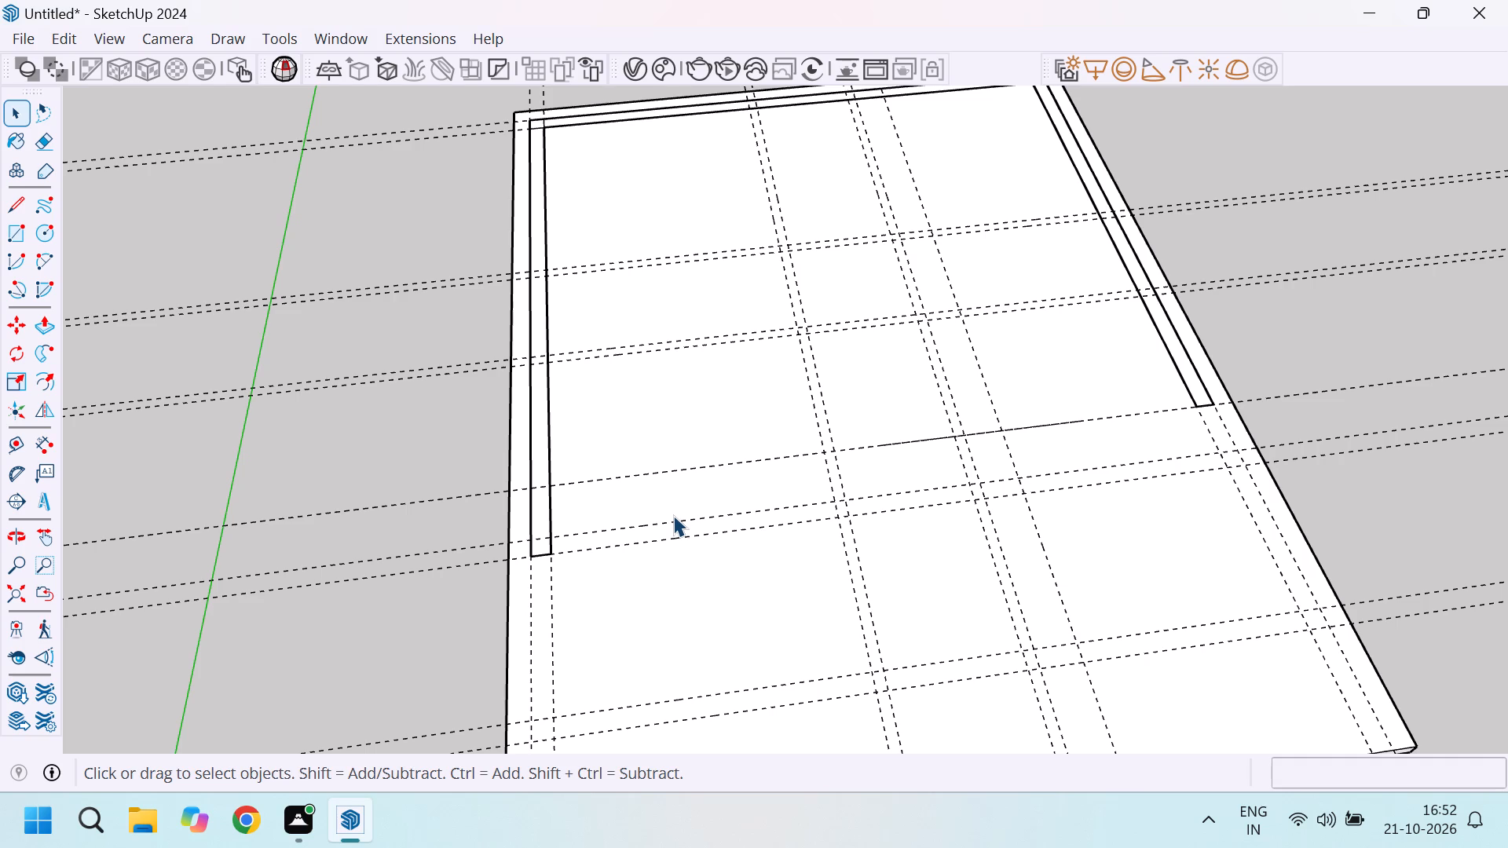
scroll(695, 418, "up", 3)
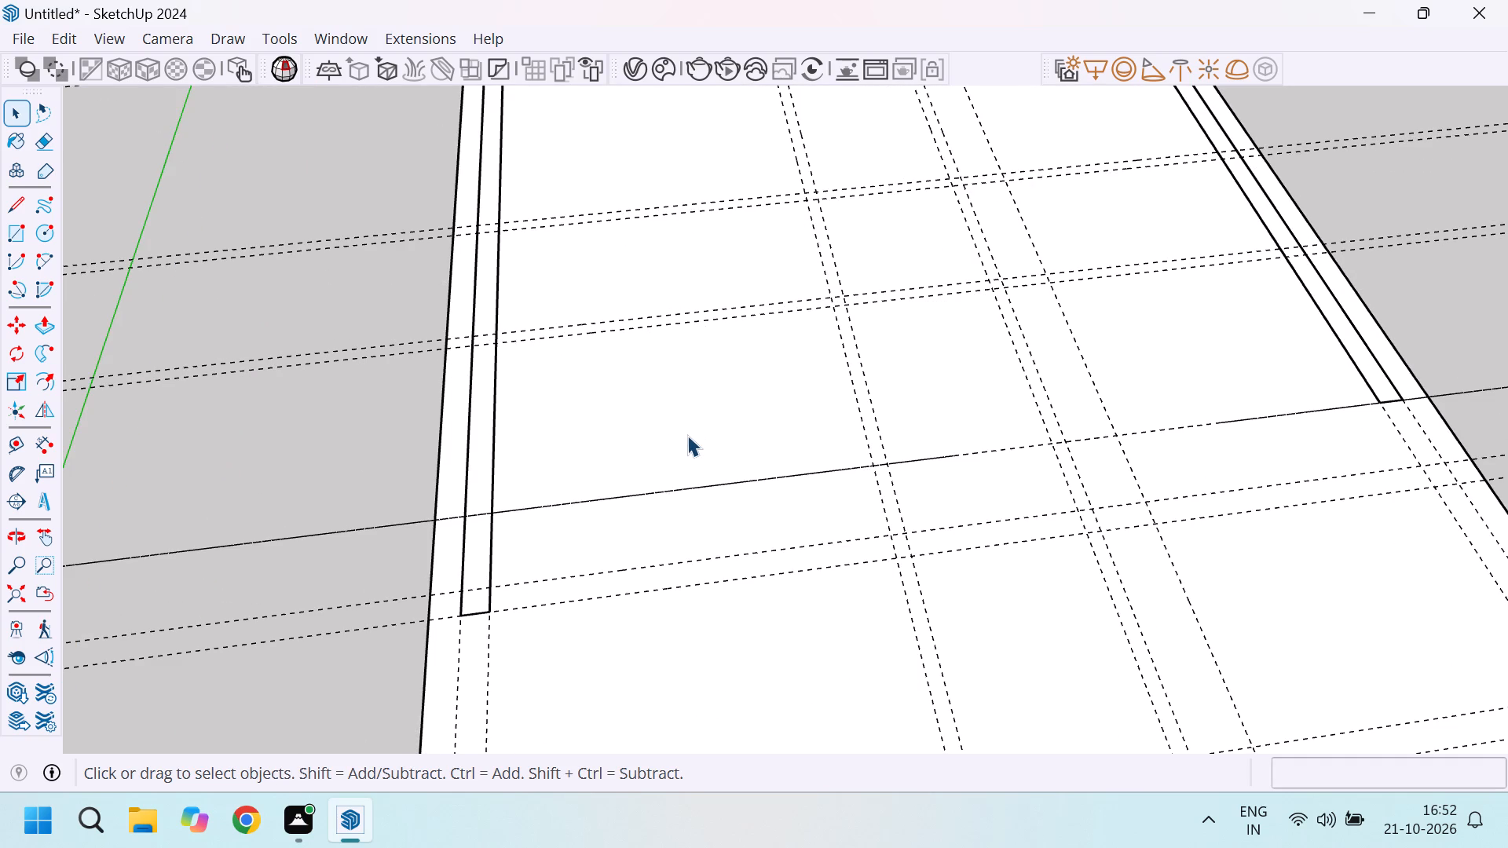
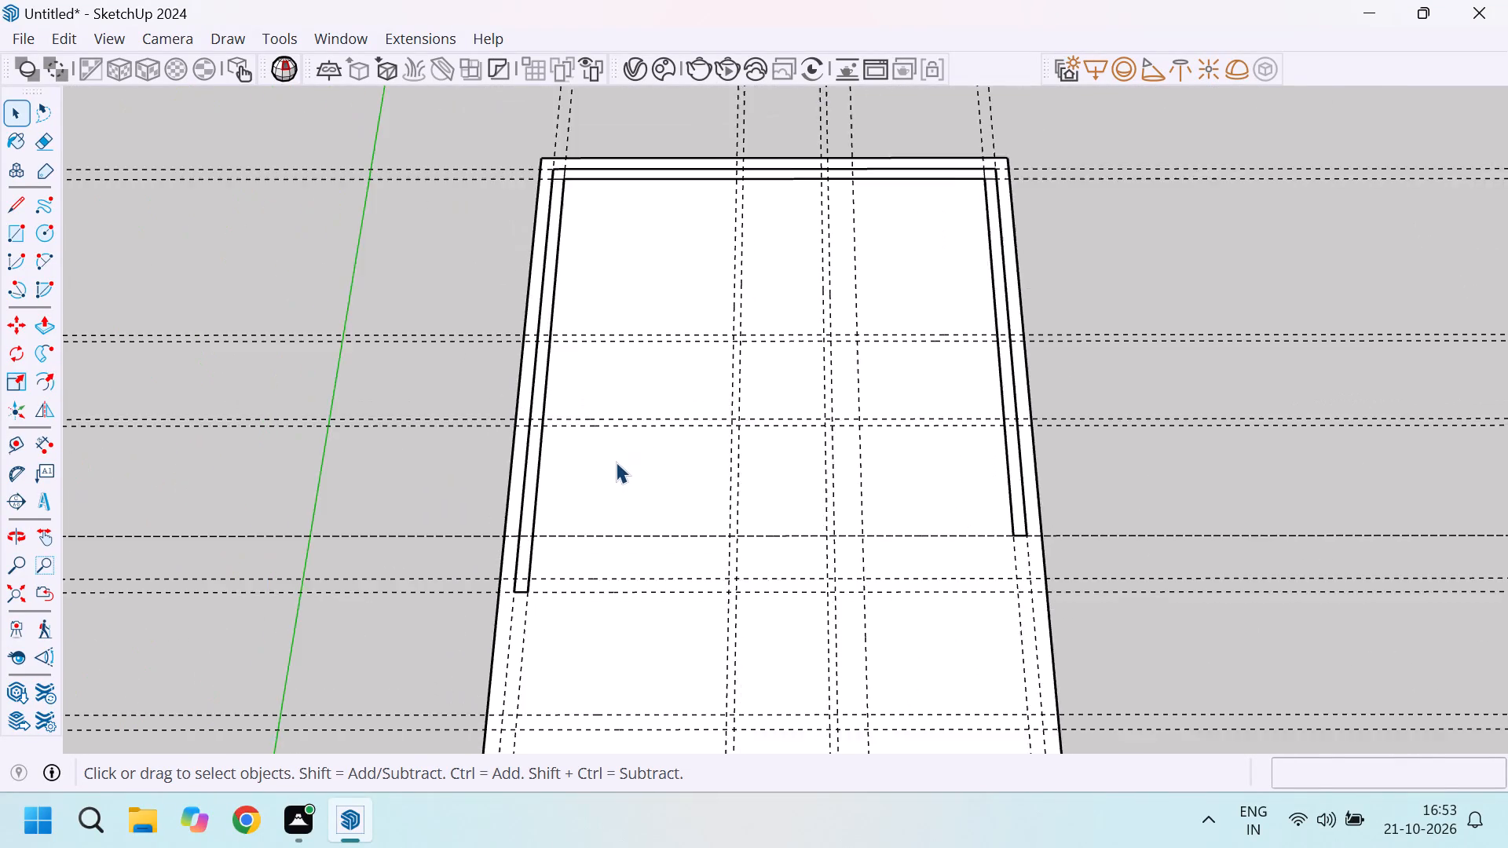
Measure the left wall rectangle's length from its front end to the back corner with the Line tool.
scroll(576, 521, "up", 2)
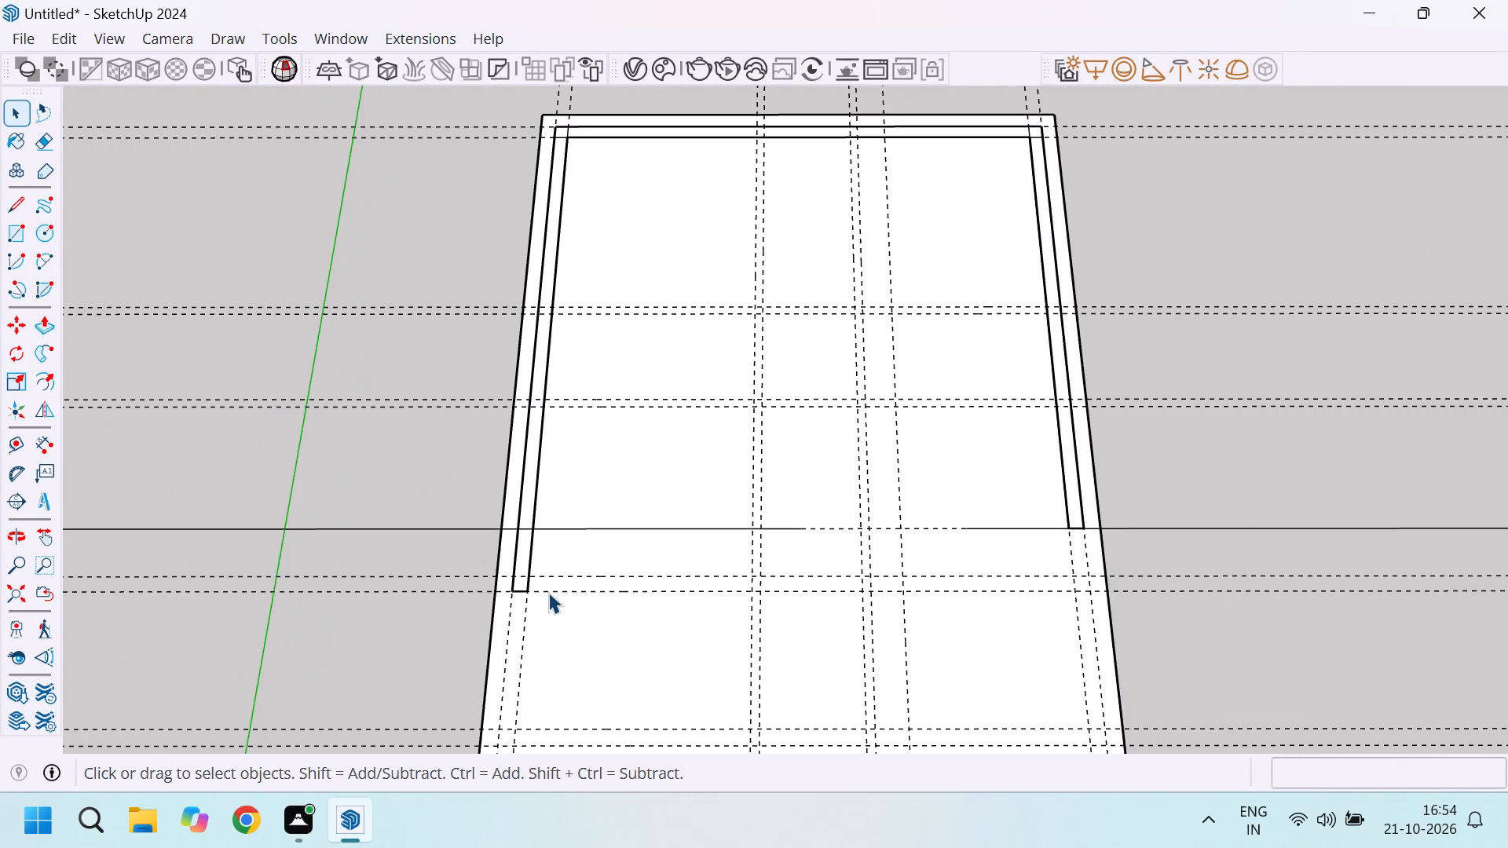
key("l")
scroll(518, 585, "up", 9)
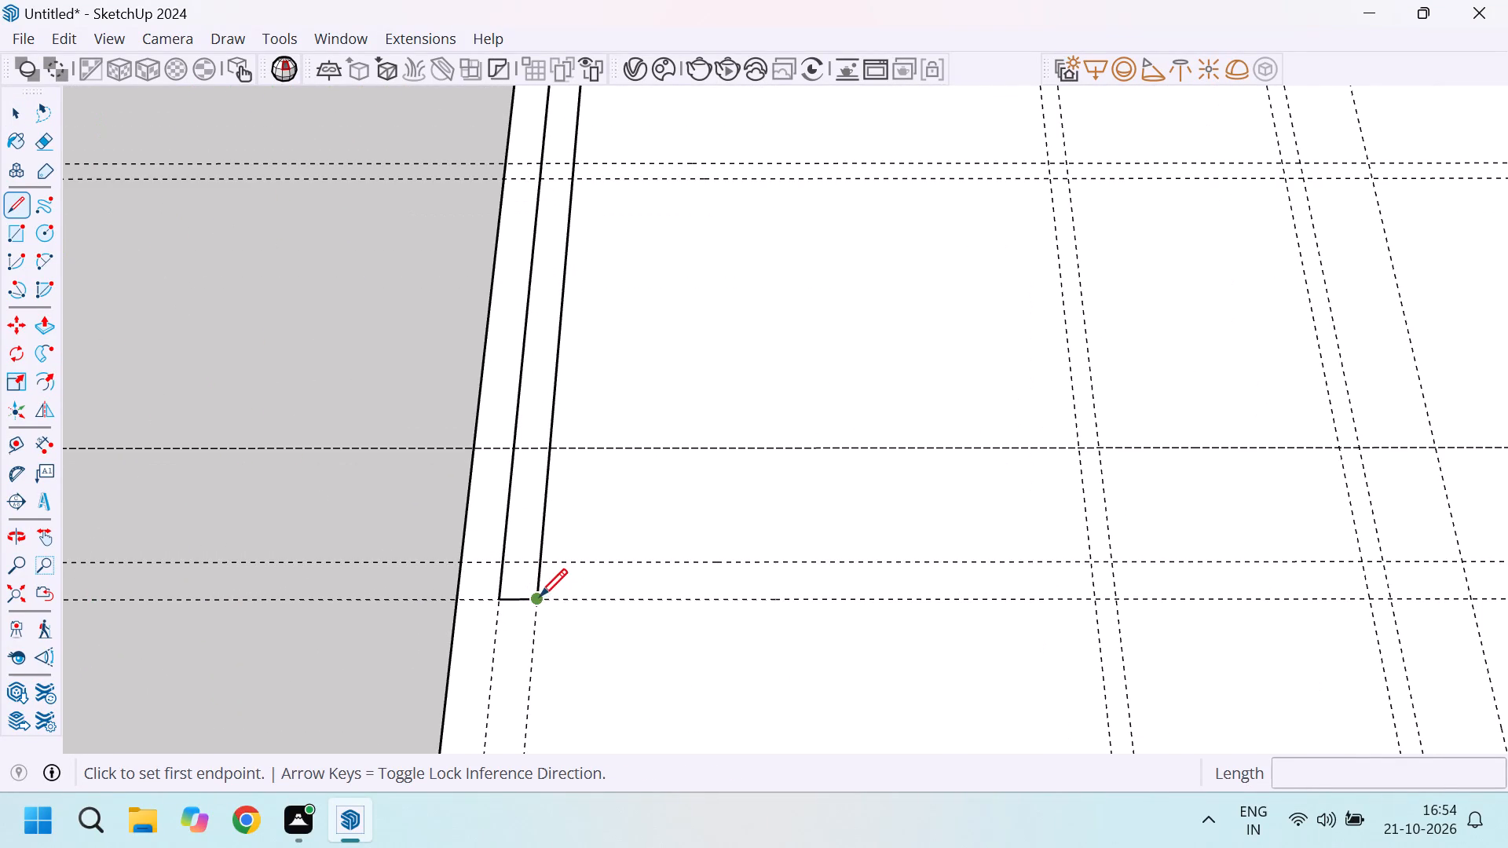
left_click(540, 596)
scroll(562, 473, "down", 13)
scroll(569, 107, "up", 3)
scroll(571, 135, "down", 2)
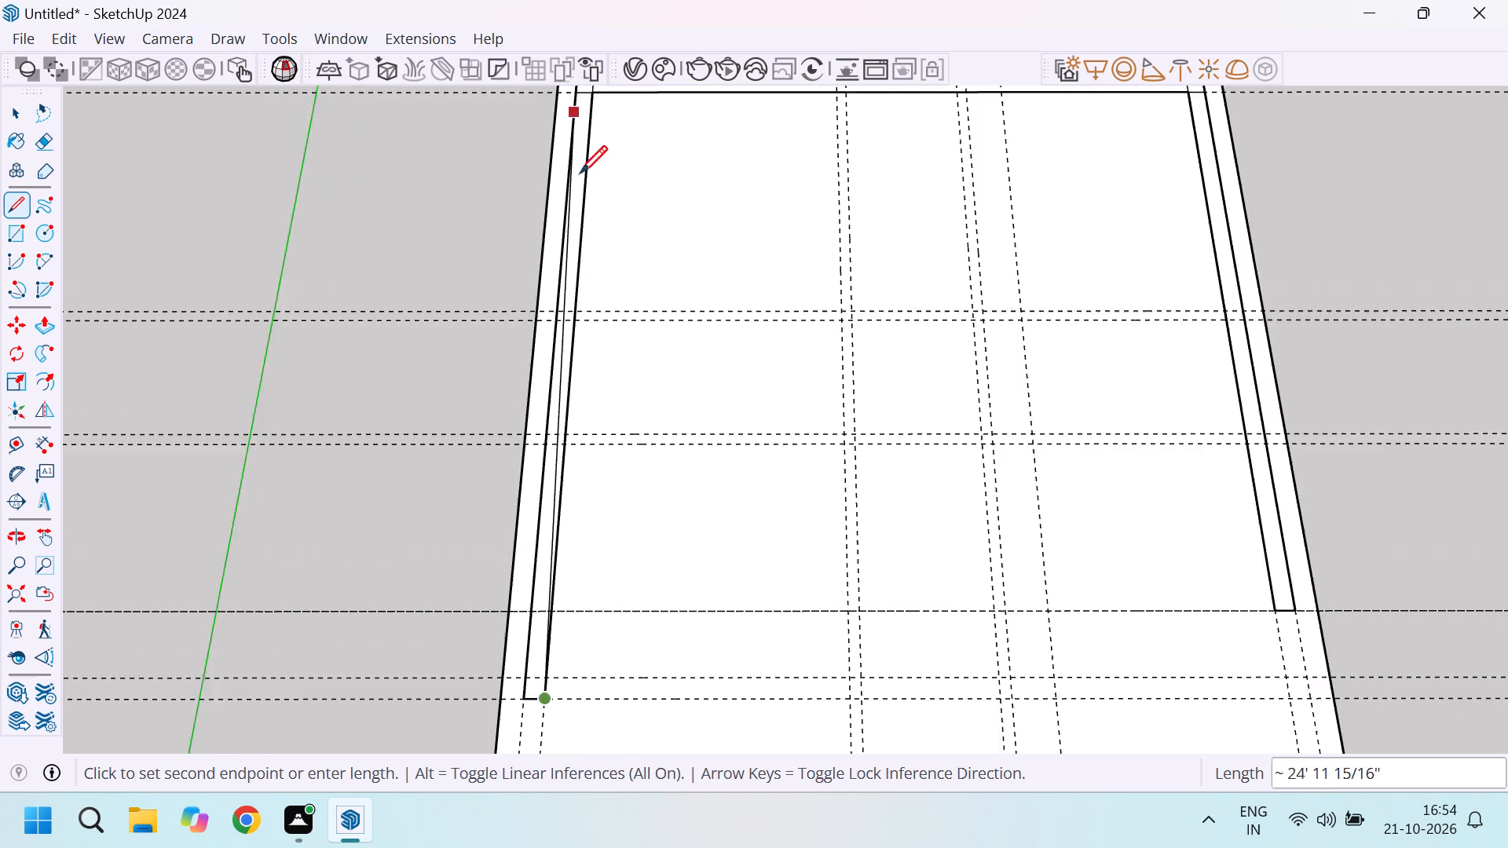
scroll(580, 173, "down", 4)
key("Escape")
scroll(548, 403, "up", 11)
left_click(562, 495)
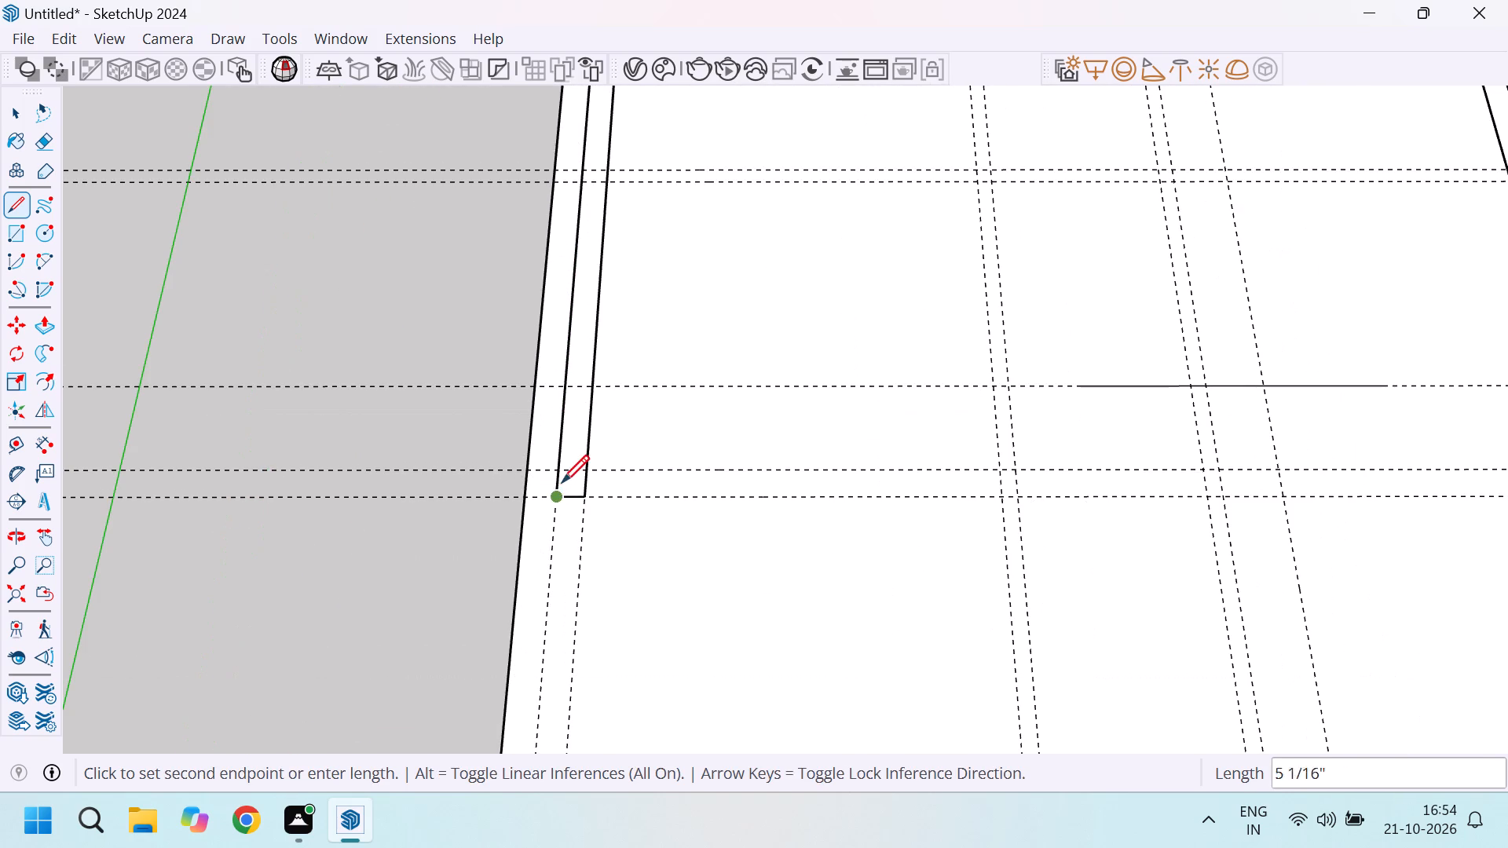
scroll(562, 481, "down", 13)
scroll(574, 125, "up", 13)
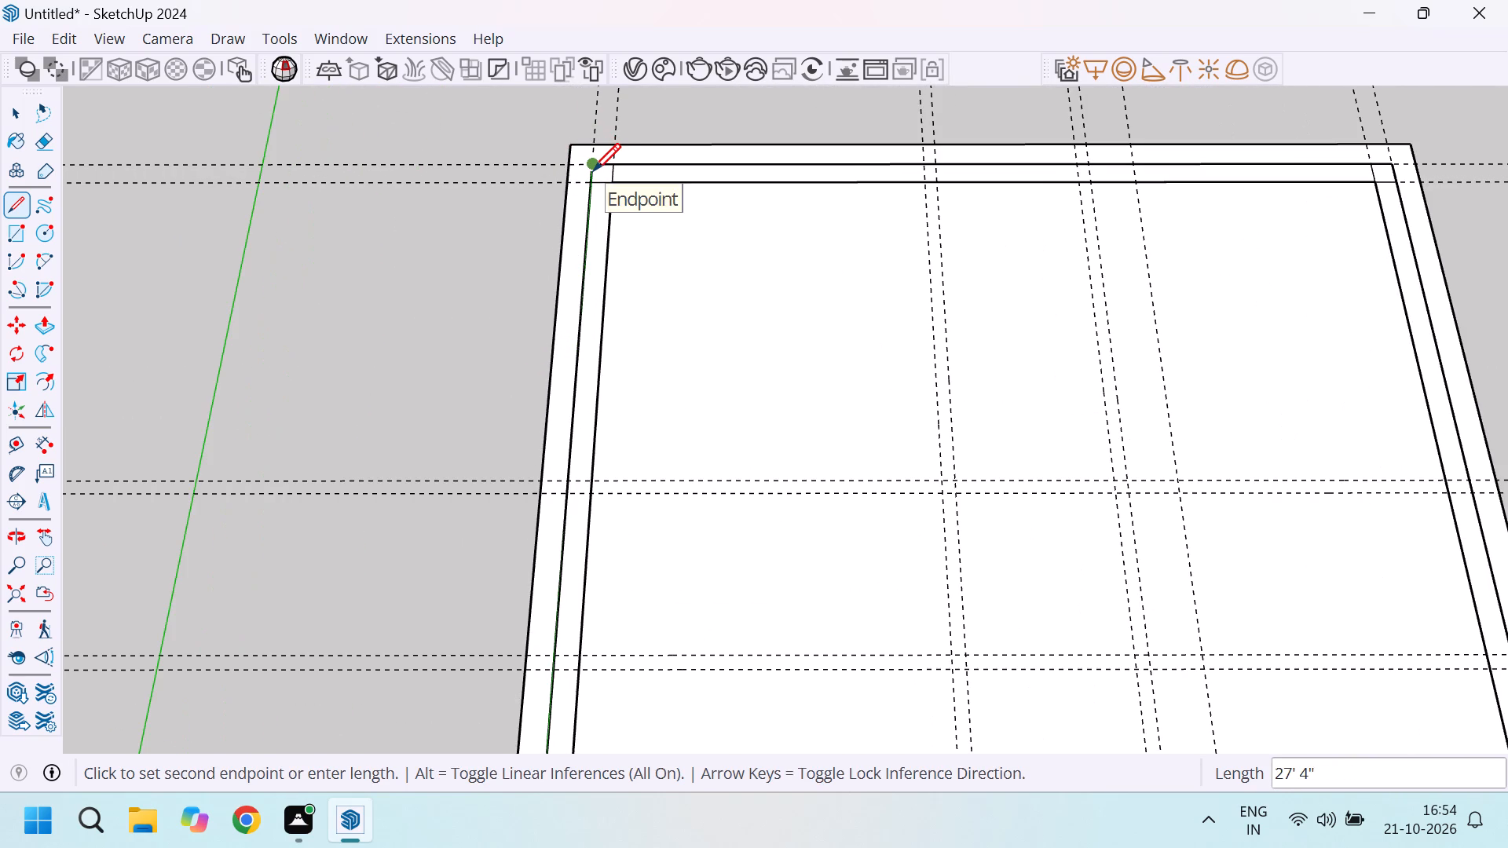
key("Escape")
scroll(617, 436, "down", 12)
key("Escape")
scroll(595, 203, "up", 5)
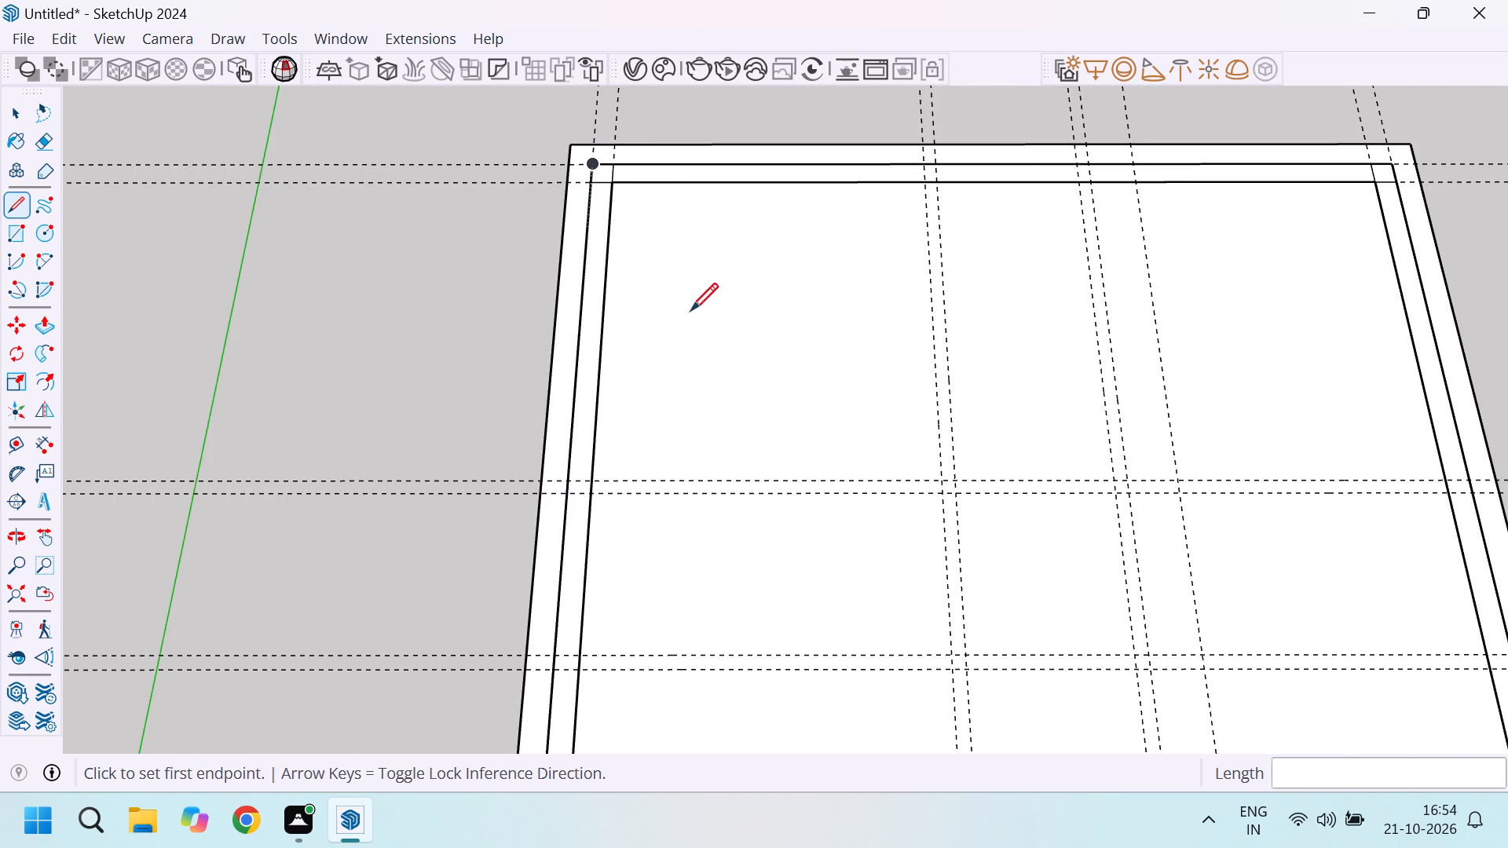
scroll(704, 342, "down", 1)
key("Escape")
Measure the distance from the left wall's front outer corner to the 9" guide pair near the slab's front.
scroll(641, 280, "up", 2)
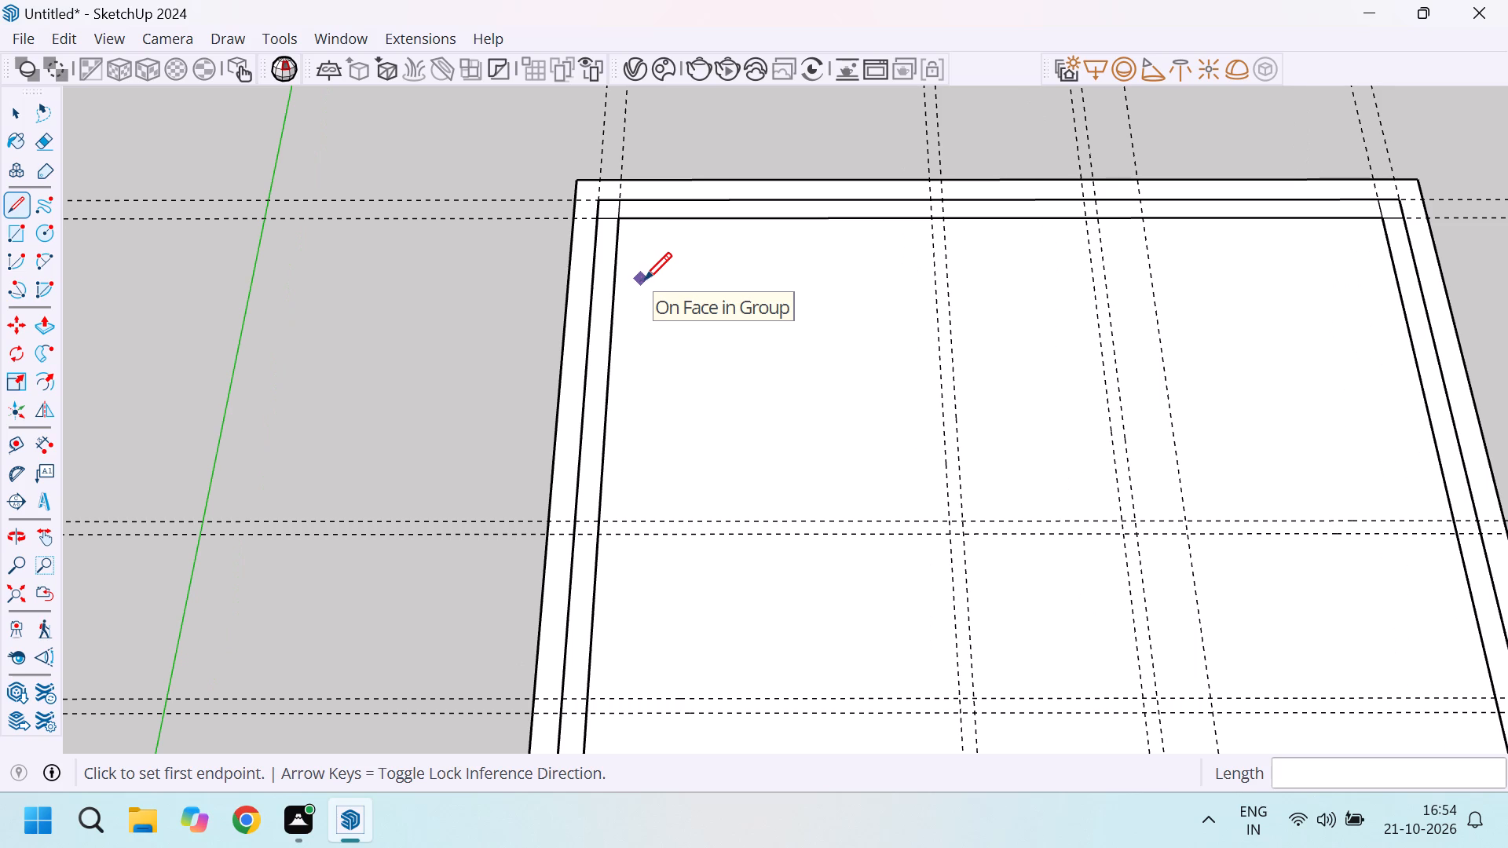
scroll(647, 276, "down", 13)
scroll(640, 403, "down", 5)
scroll(601, 574, "up", 12)
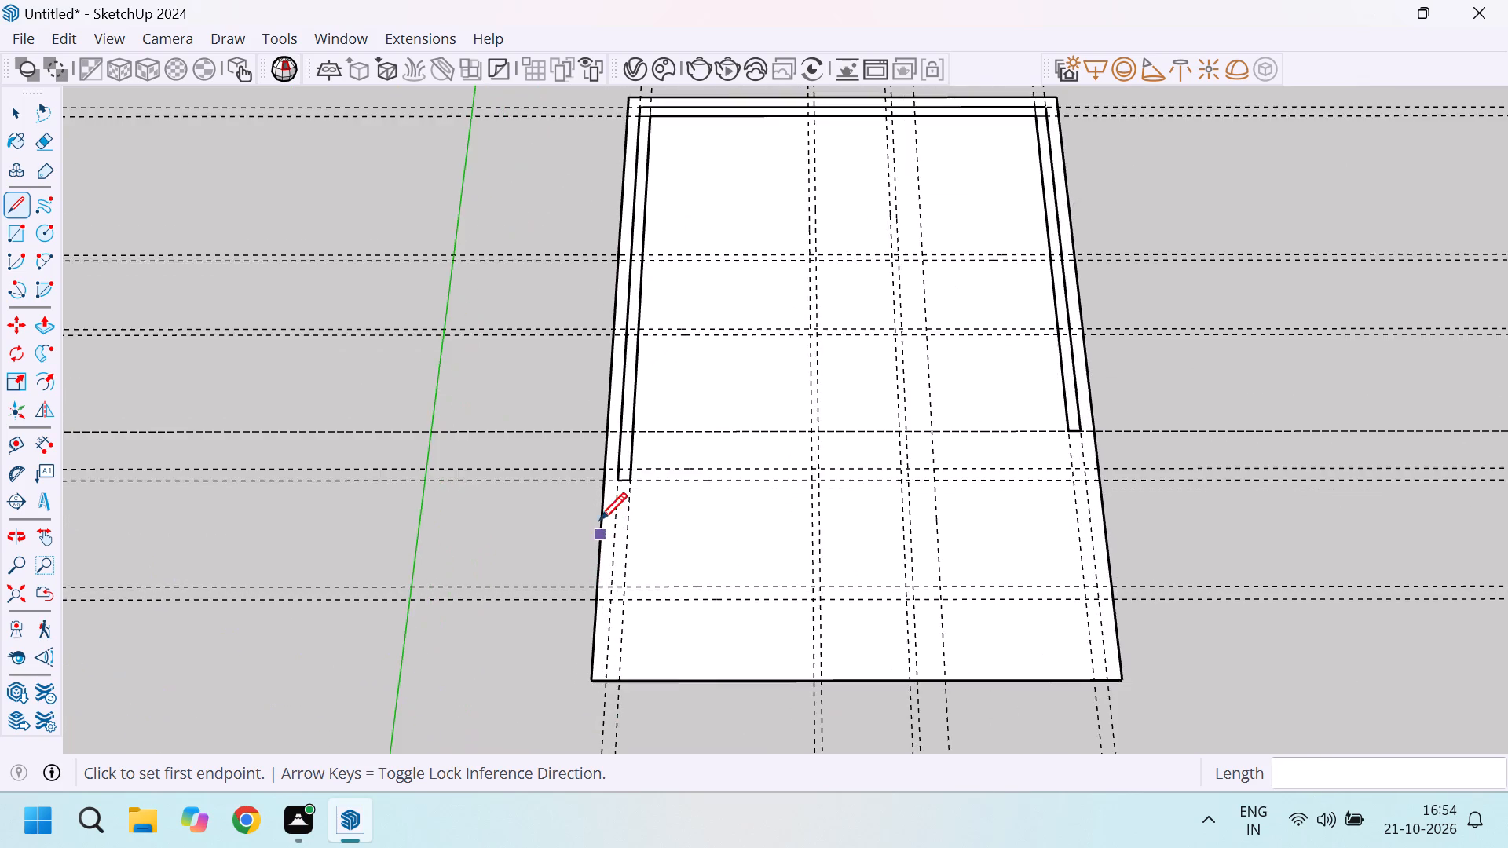
scroll(599, 520, "up", 6)
left_click(639, 440)
scroll(638, 439, "down", 6)
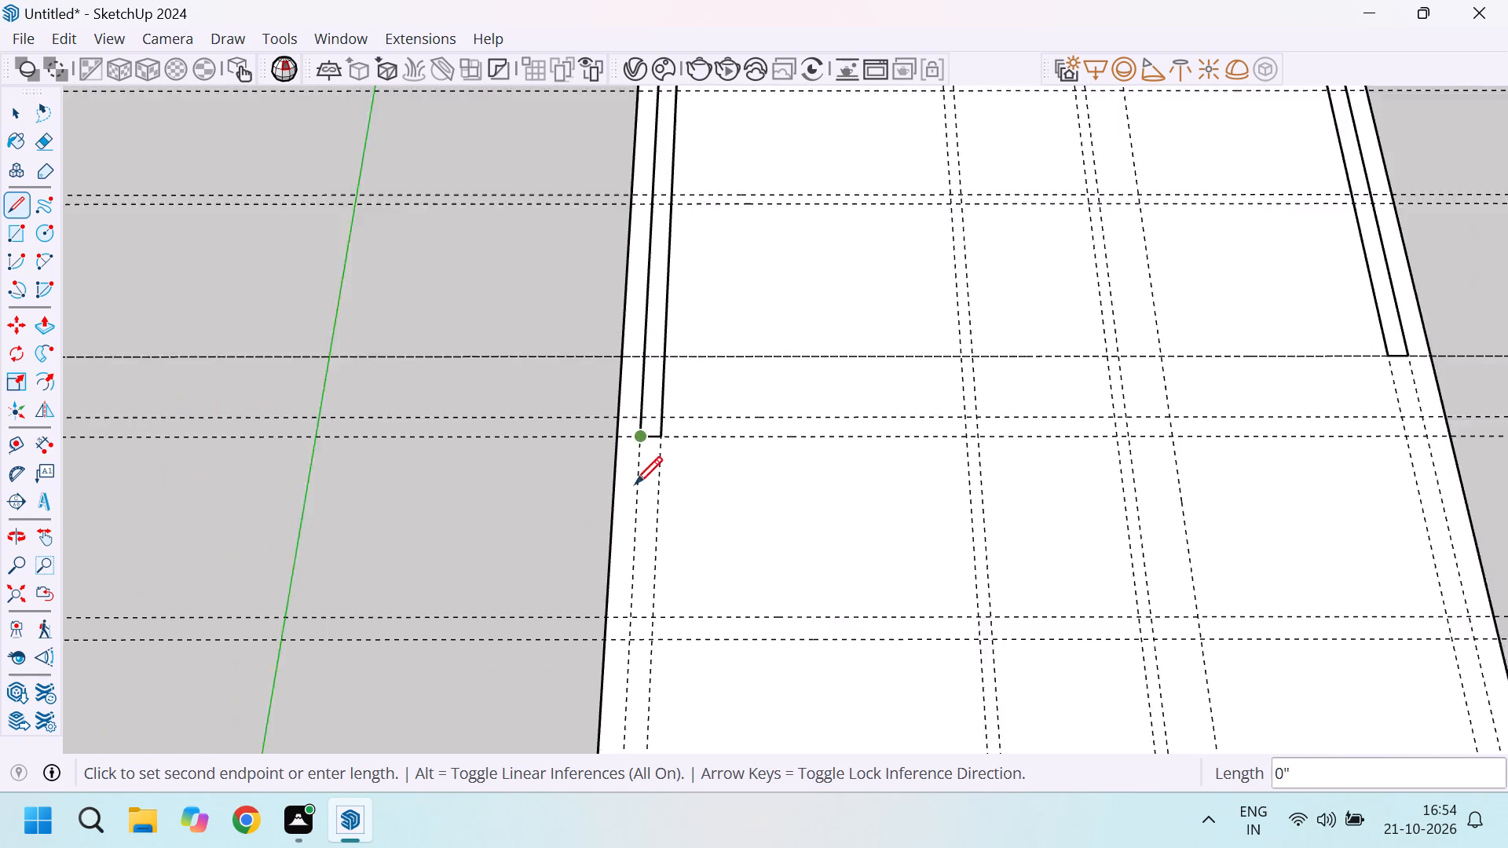
scroll(633, 538, "up", 6)
scroll(631, 635, "up", 2)
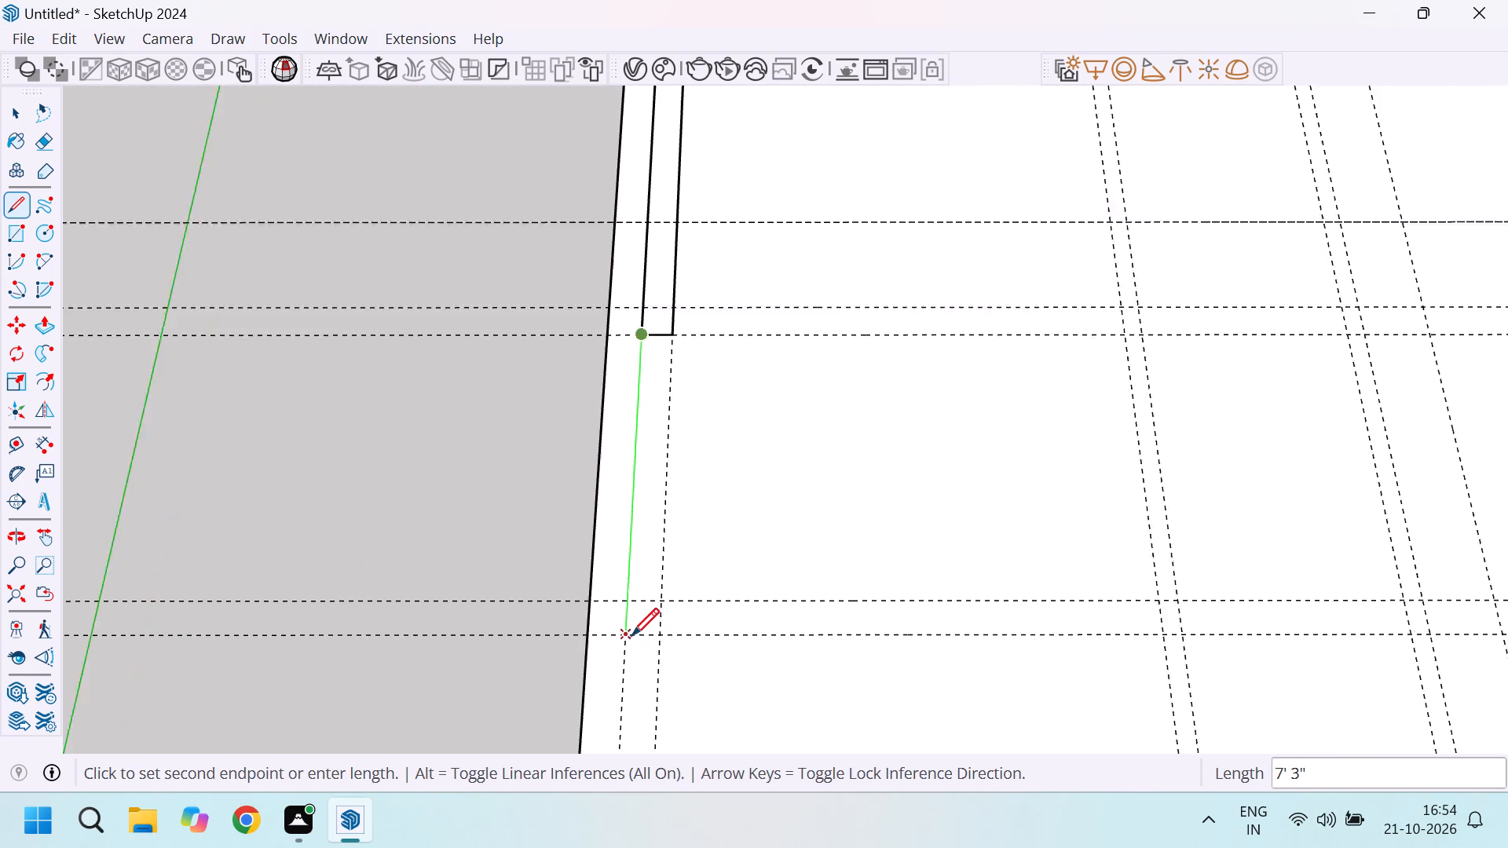
scroll(631, 635, "up", 3)
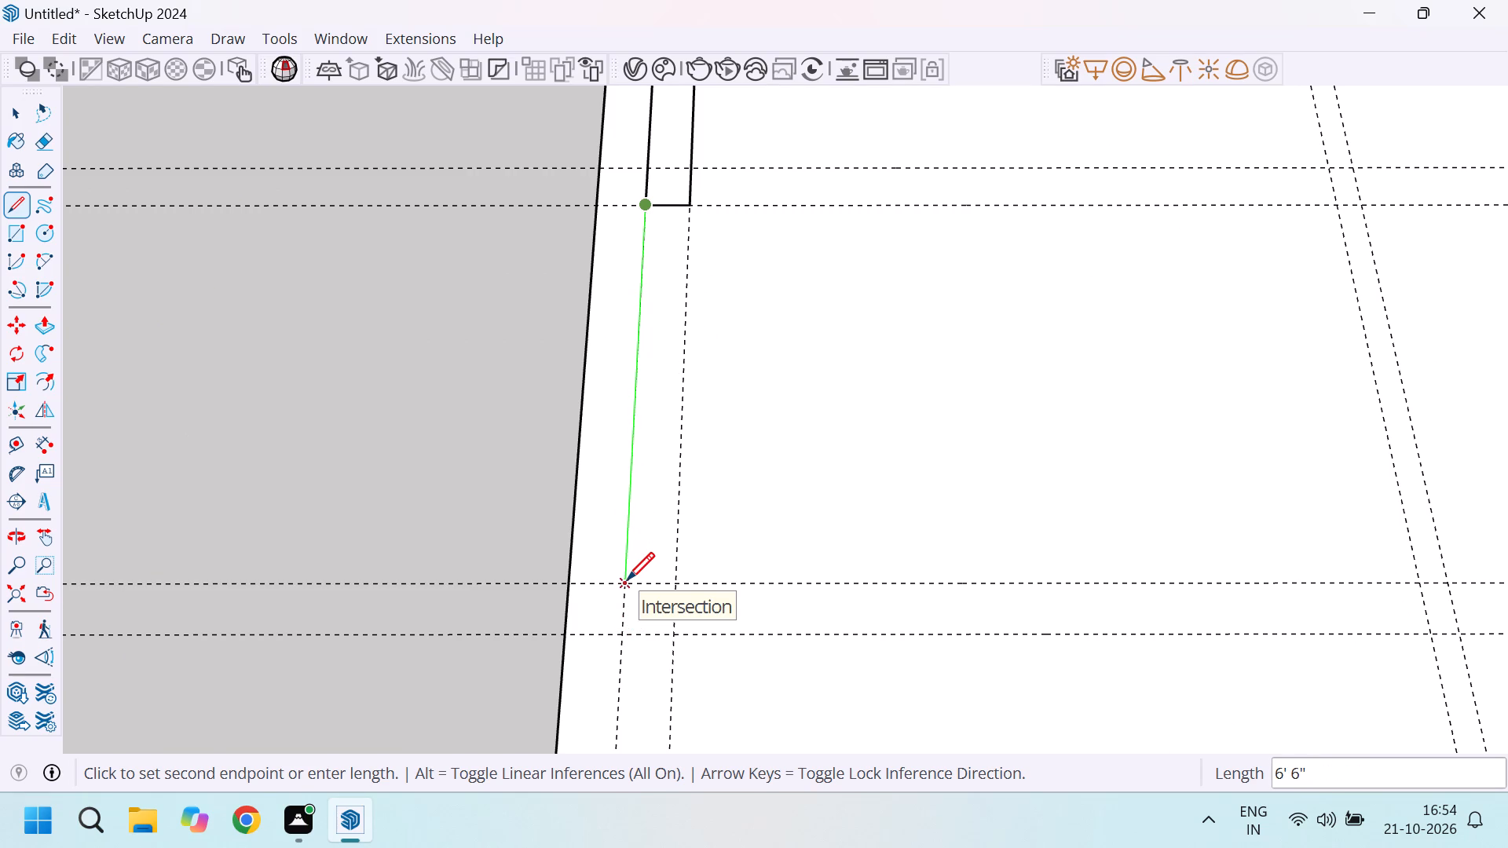
key("Escape")
Measure along the left wall's outer guide from the back corner to the rear line of the front 9" guide pair.
scroll(625, 583, "down", 11)
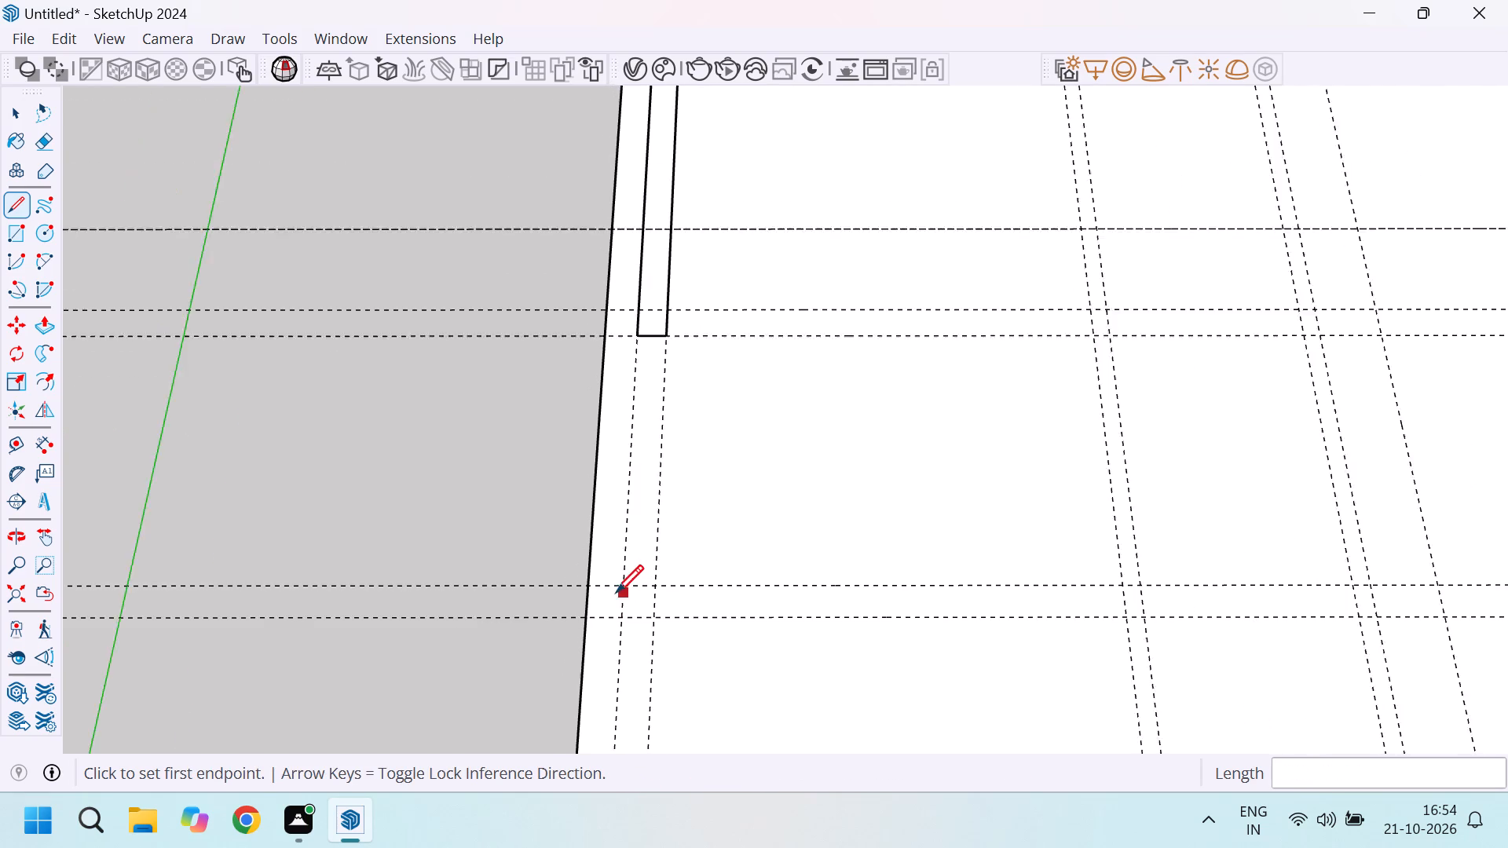
scroll(616, 592, "down", 6)
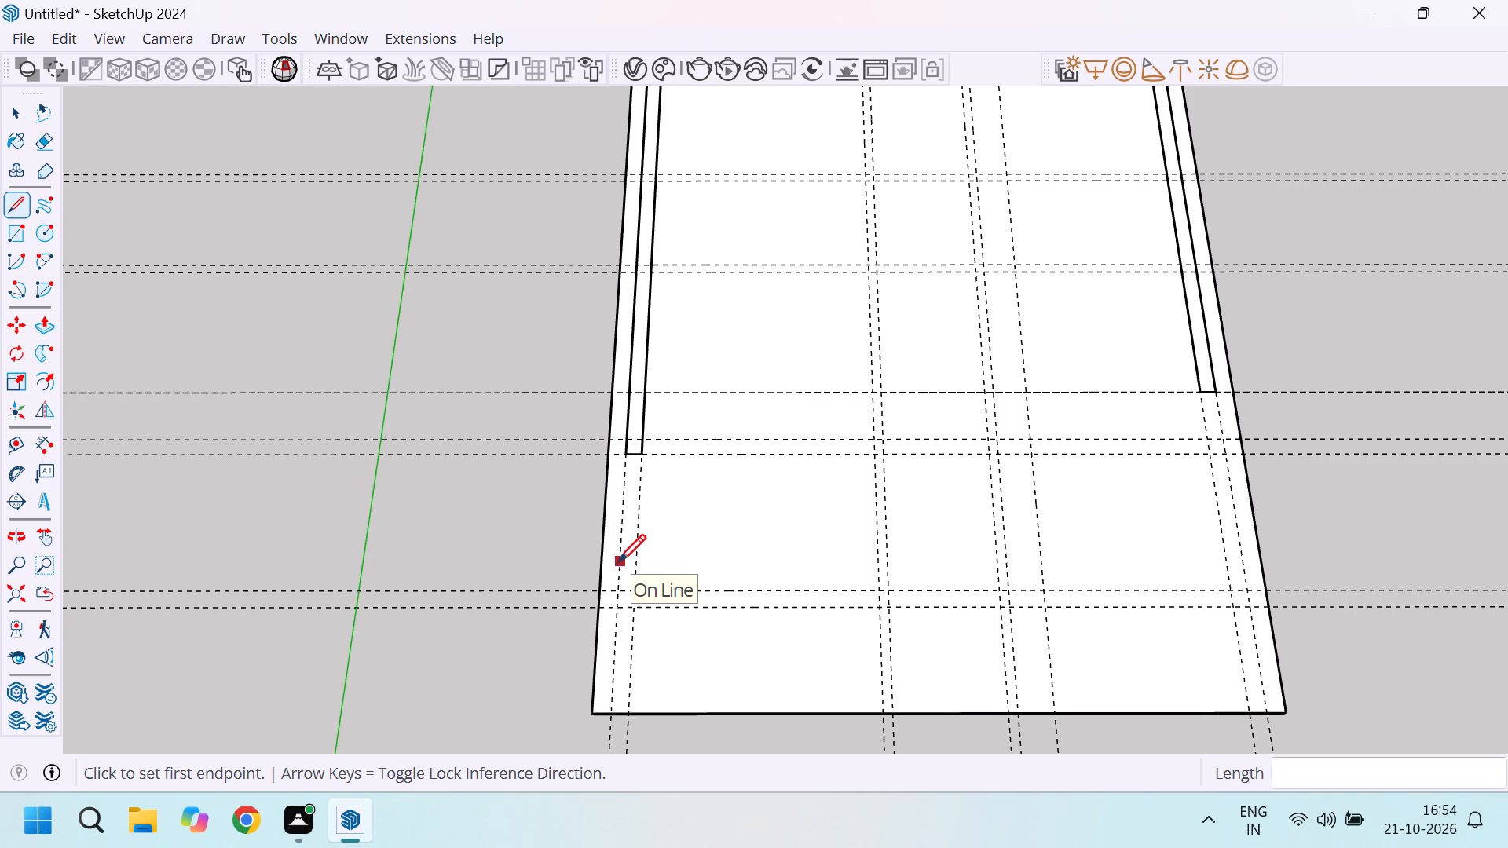
scroll(619, 562, "down", 5)
scroll(600, 208, "up", 6)
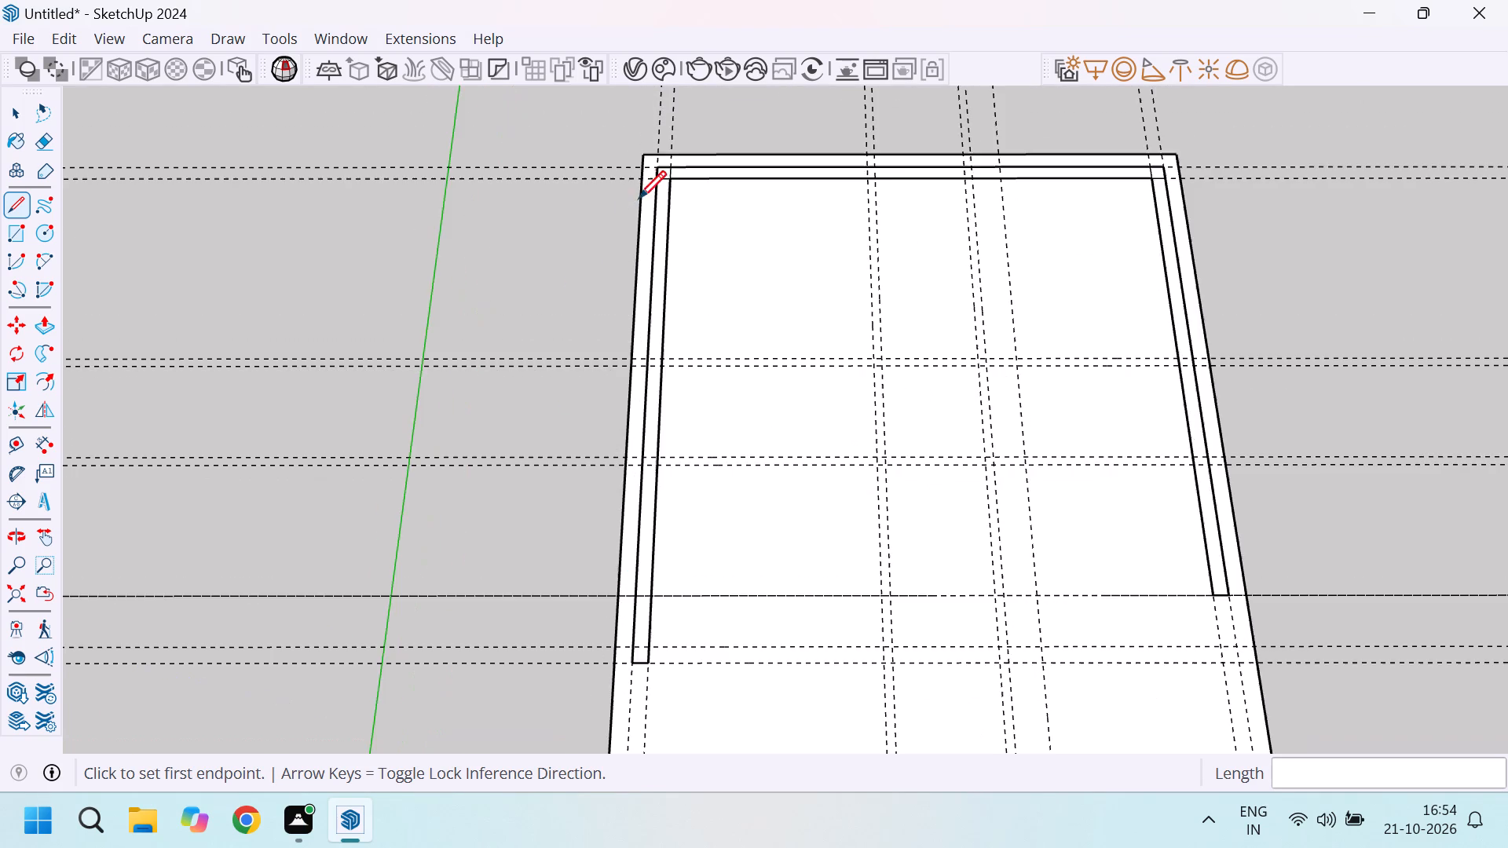
scroll(639, 198, "up", 5)
left_click(661, 163)
scroll(660, 164, "down", 7)
scroll(653, 364, "down", 2)
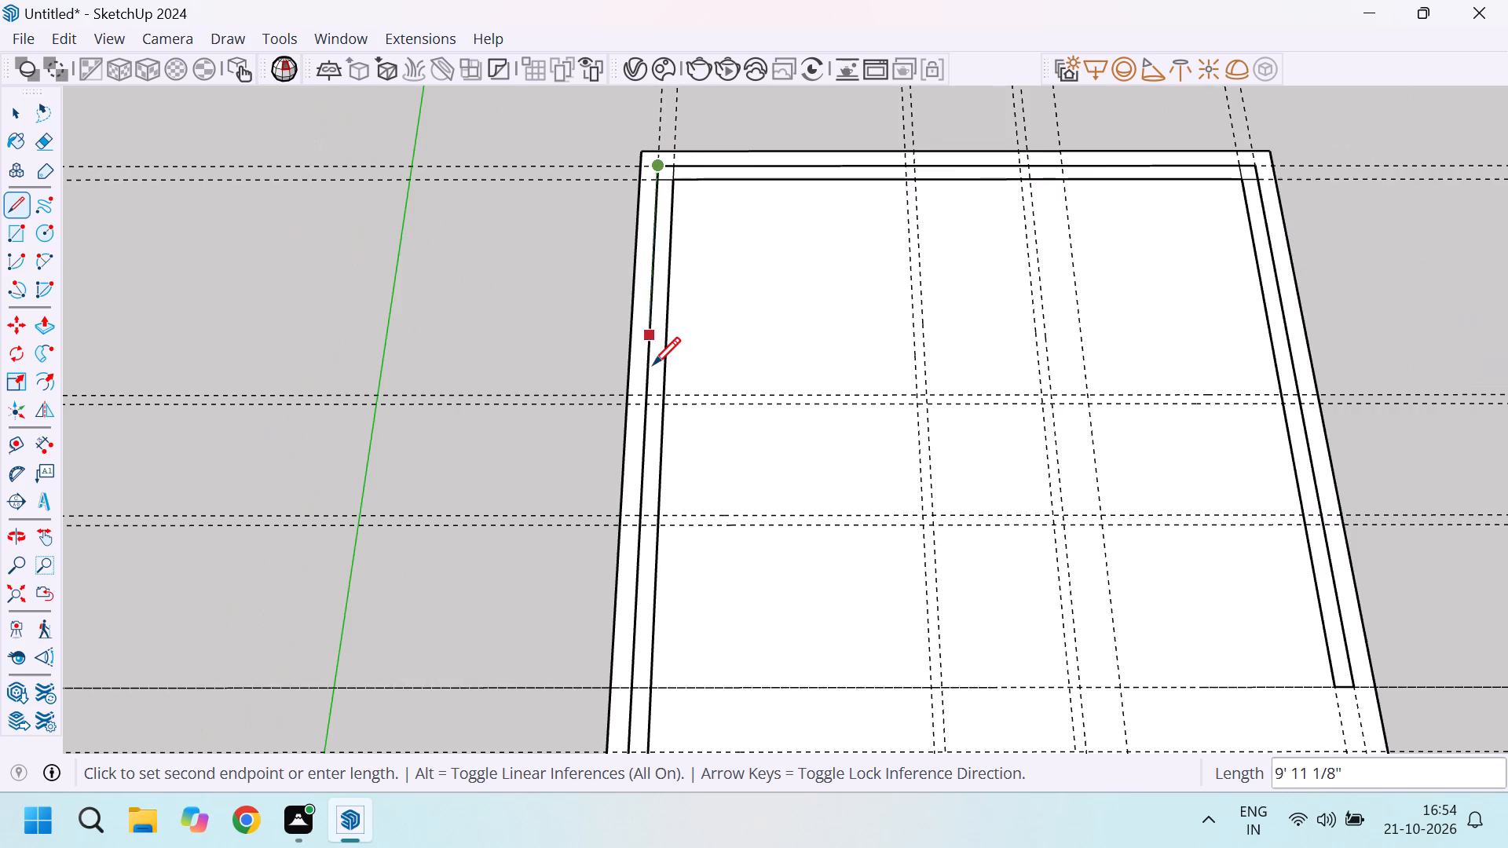
scroll(653, 364, "down", 9)
scroll(630, 586, "up", 7)
scroll(633, 420, "up", 12)
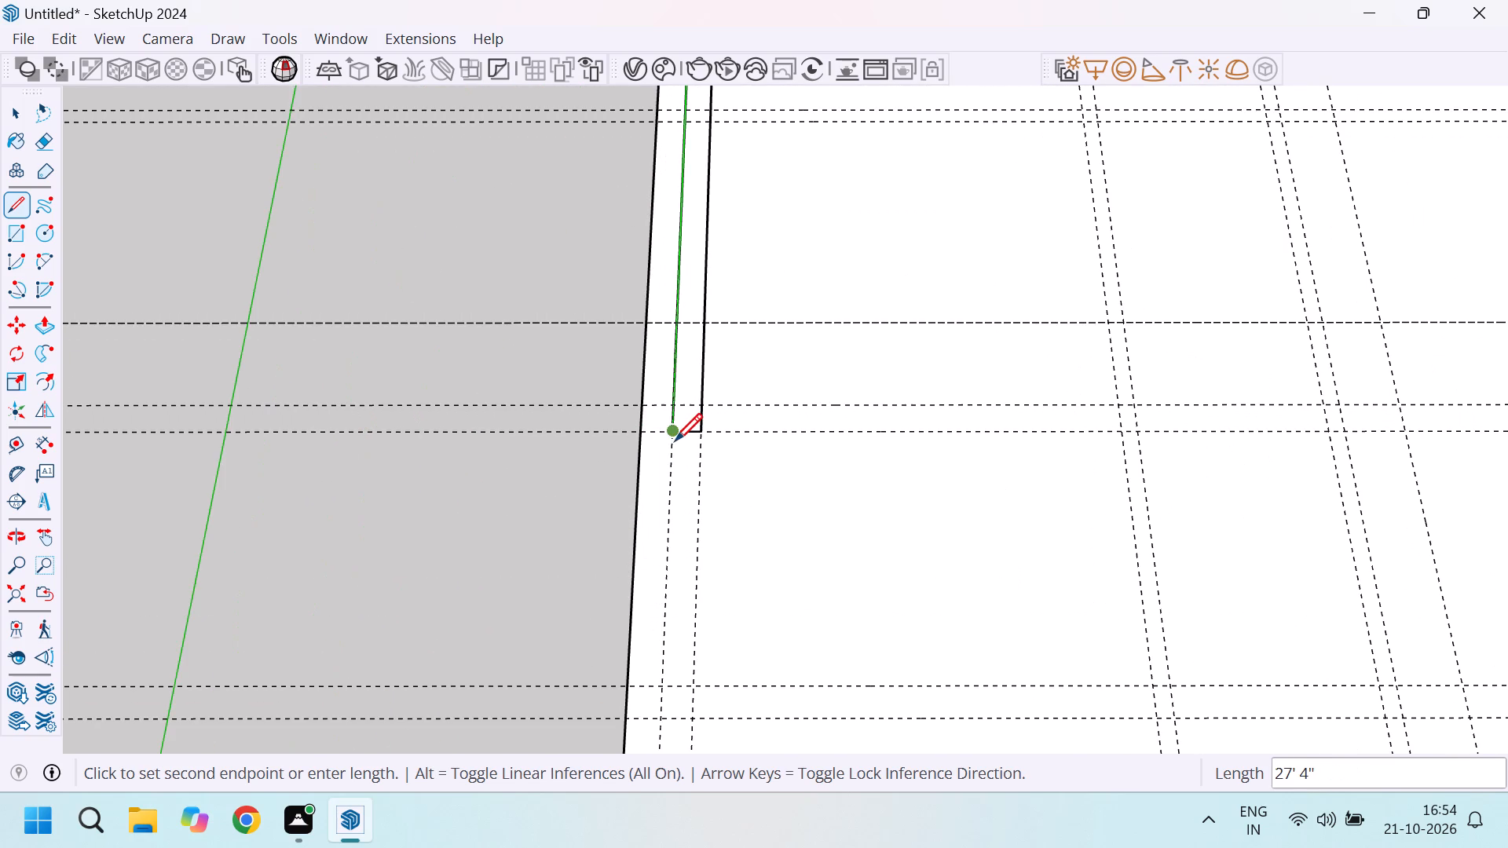
scroll(669, 444, "down", 5)
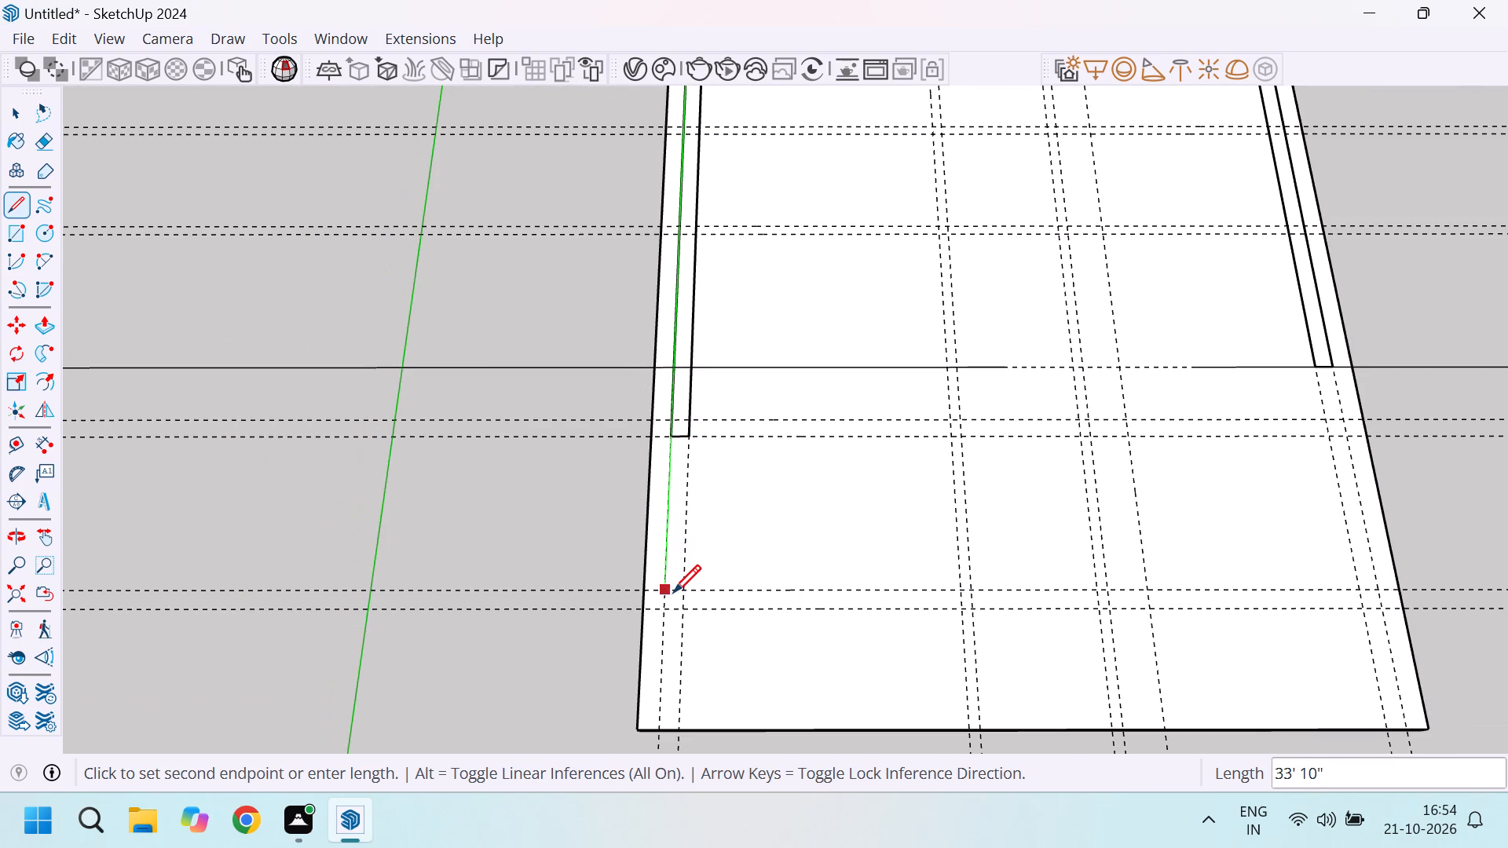
scroll(672, 587, "up", 8)
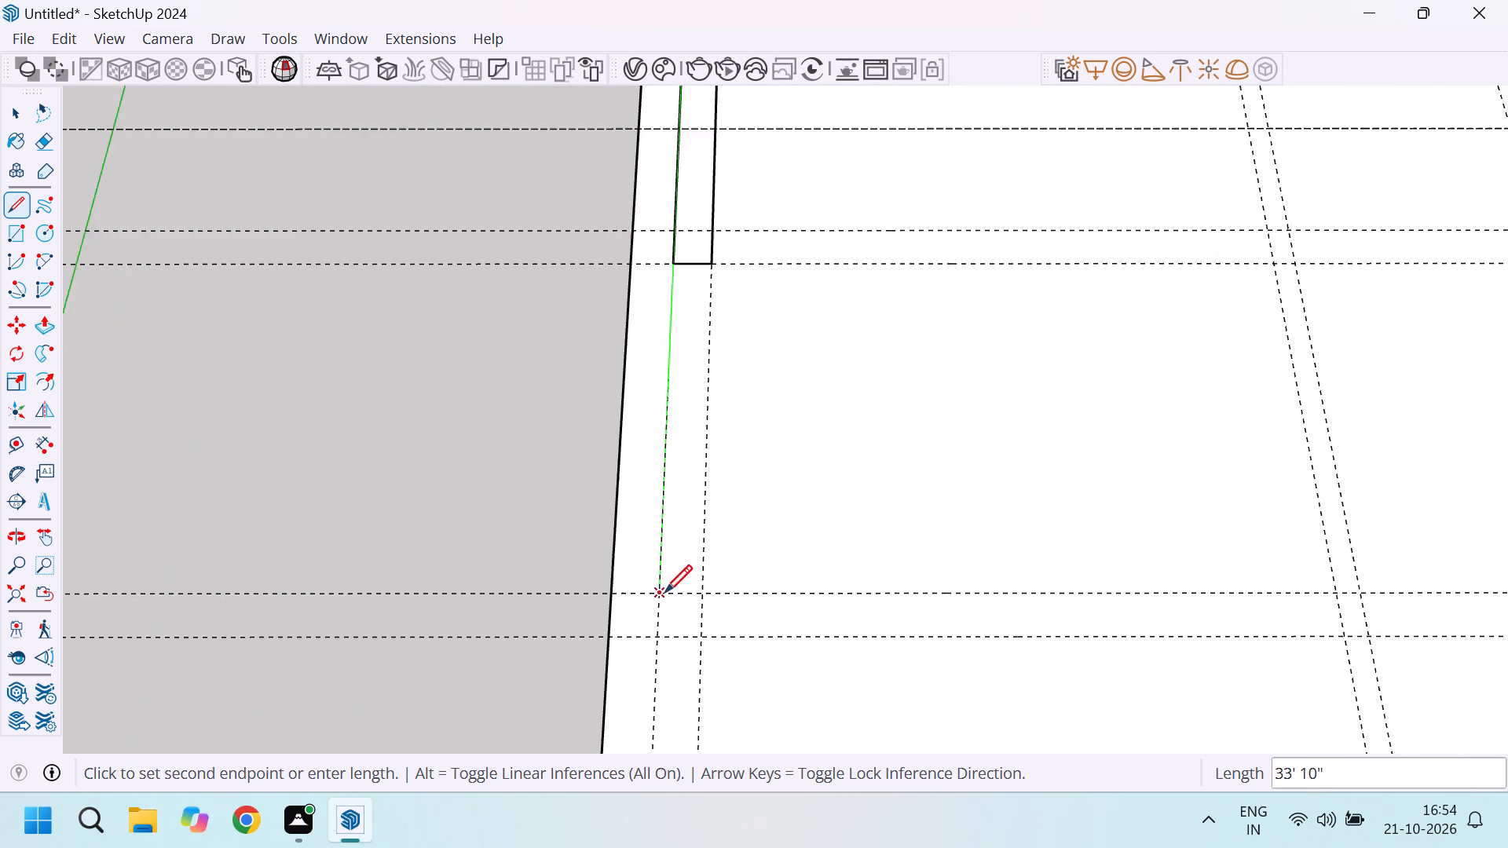
scroll(664, 592, "up", 6)
scroll(658, 598, "down", 3)
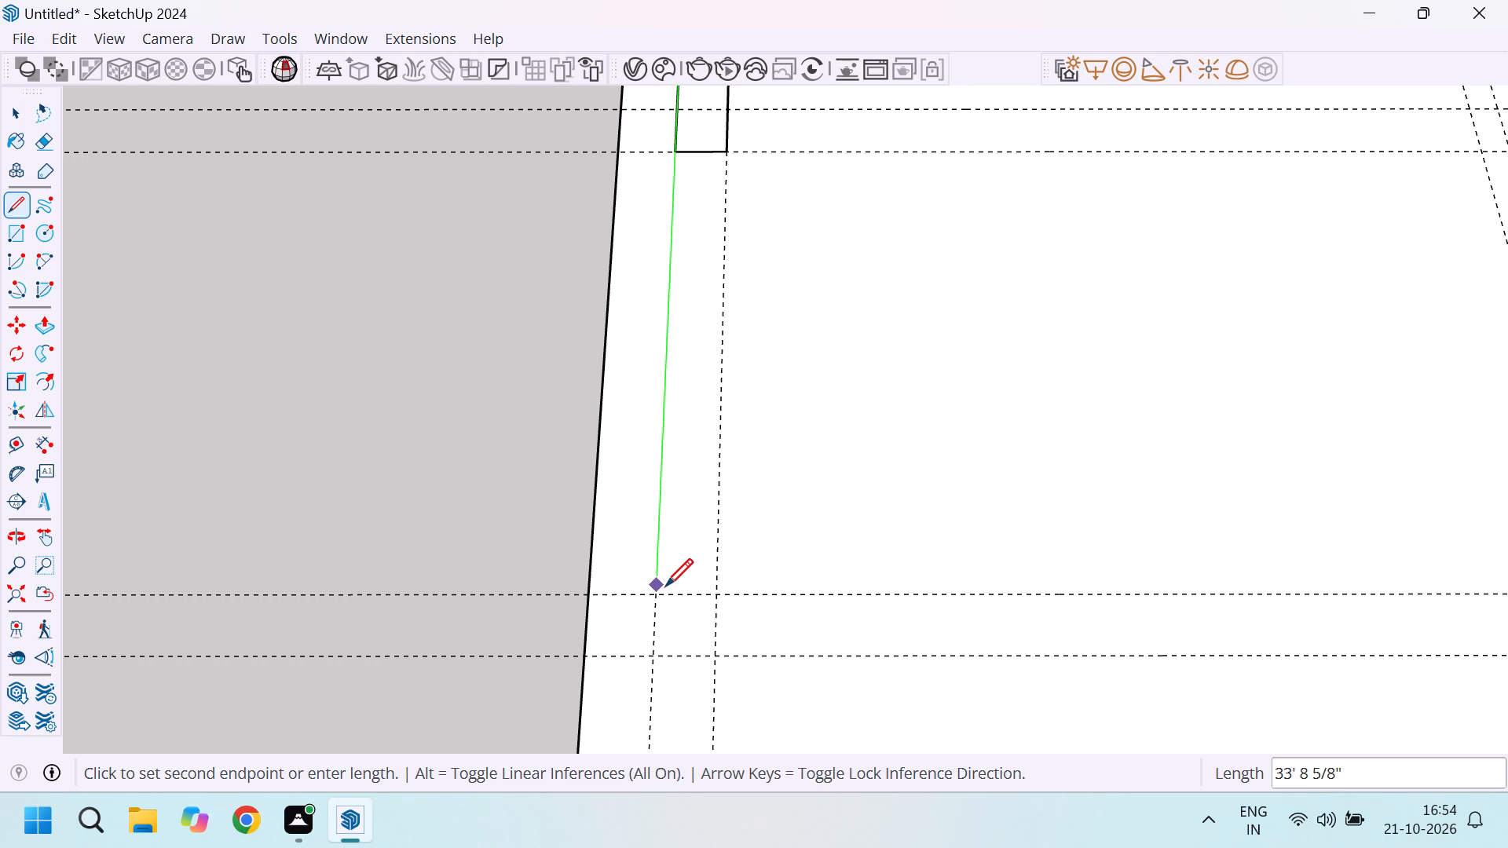
scroll(616, 451, "down", 4)
scroll(642, 526, "up", 6)
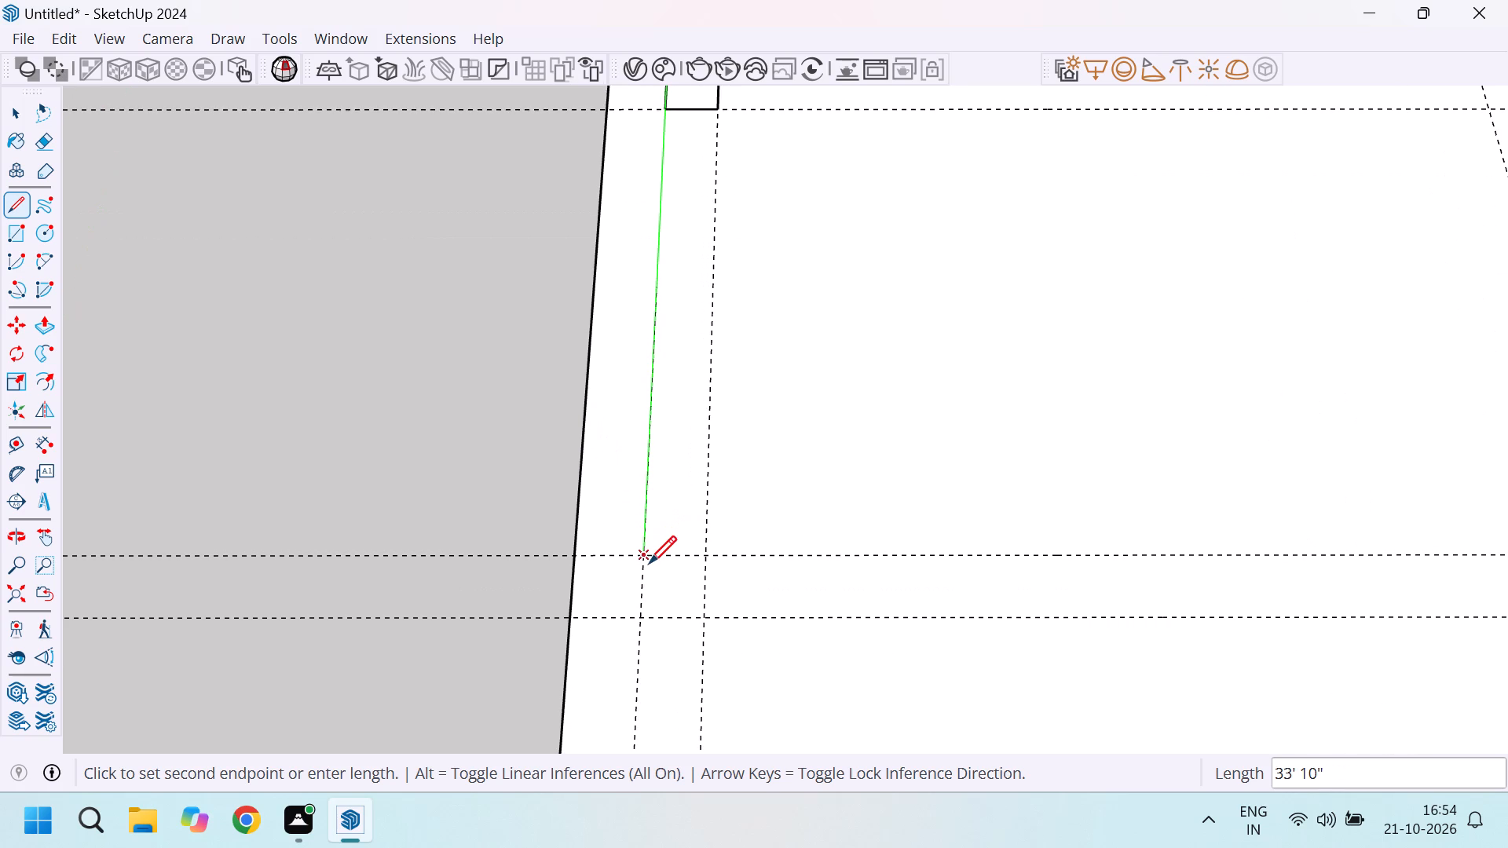
scroll(640, 554, "down", 8)
scroll(642, 428, "up", 6)
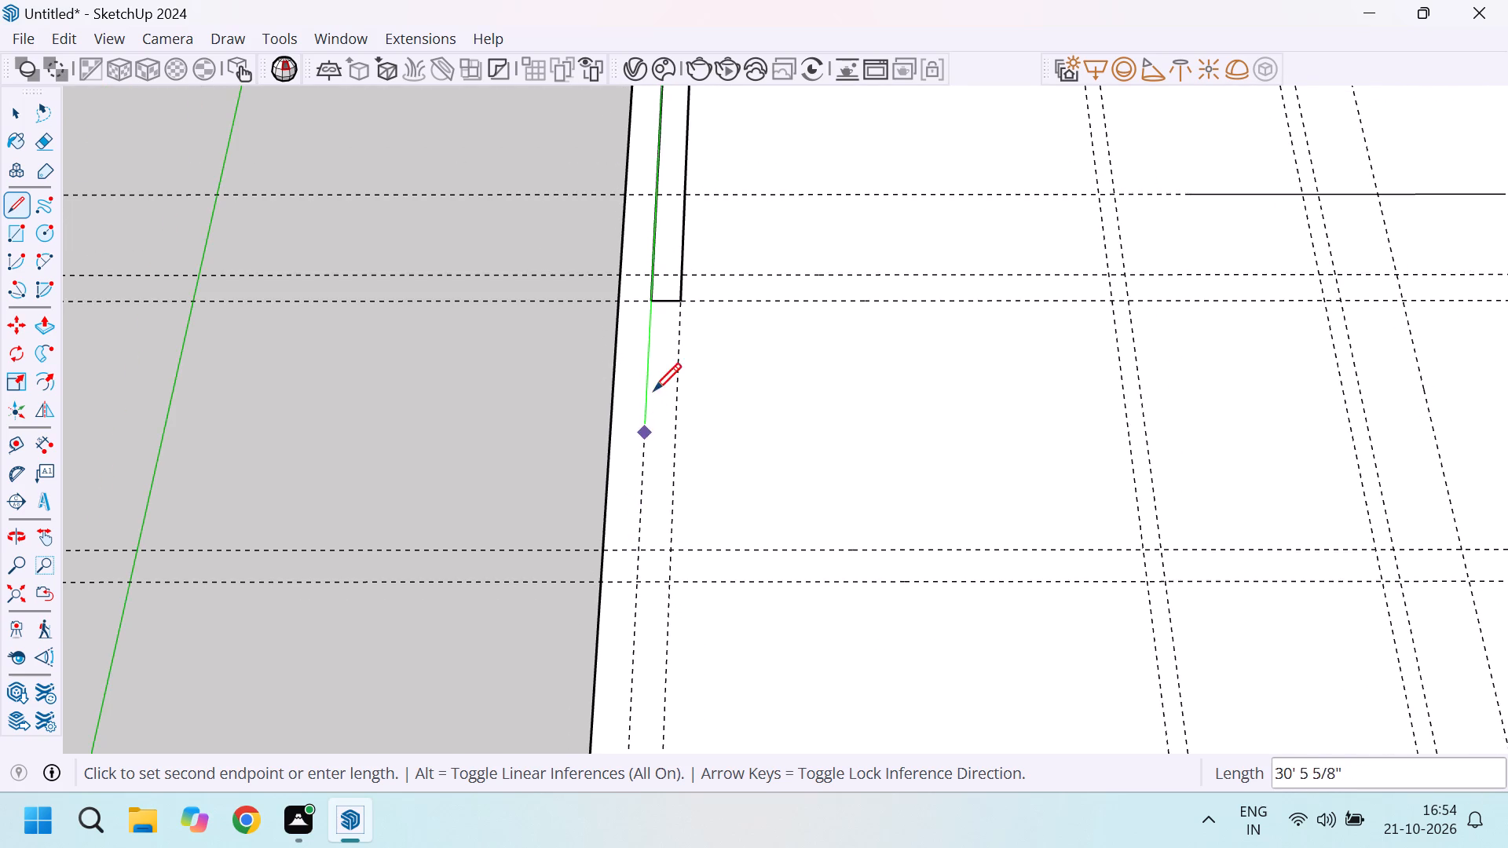
scroll(651, 451, "down", 6)
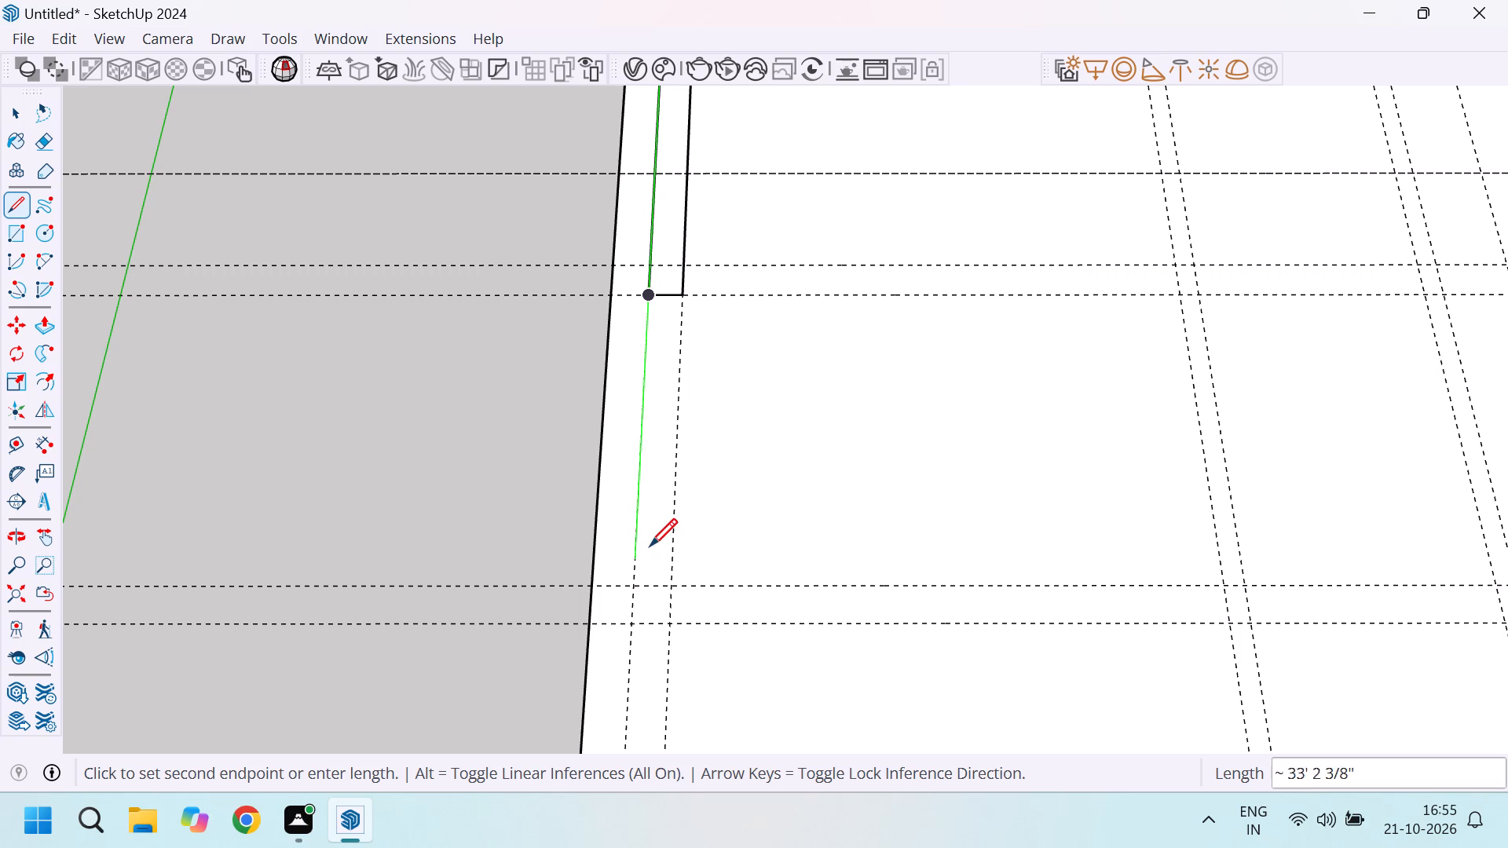
key("Escape")
Draw an 11'9" by 9" wall rectangle from the left wall's front outer corner along the cross guide pair to the first interior lengthwise guide.
scroll(806, 313, "down", 5)
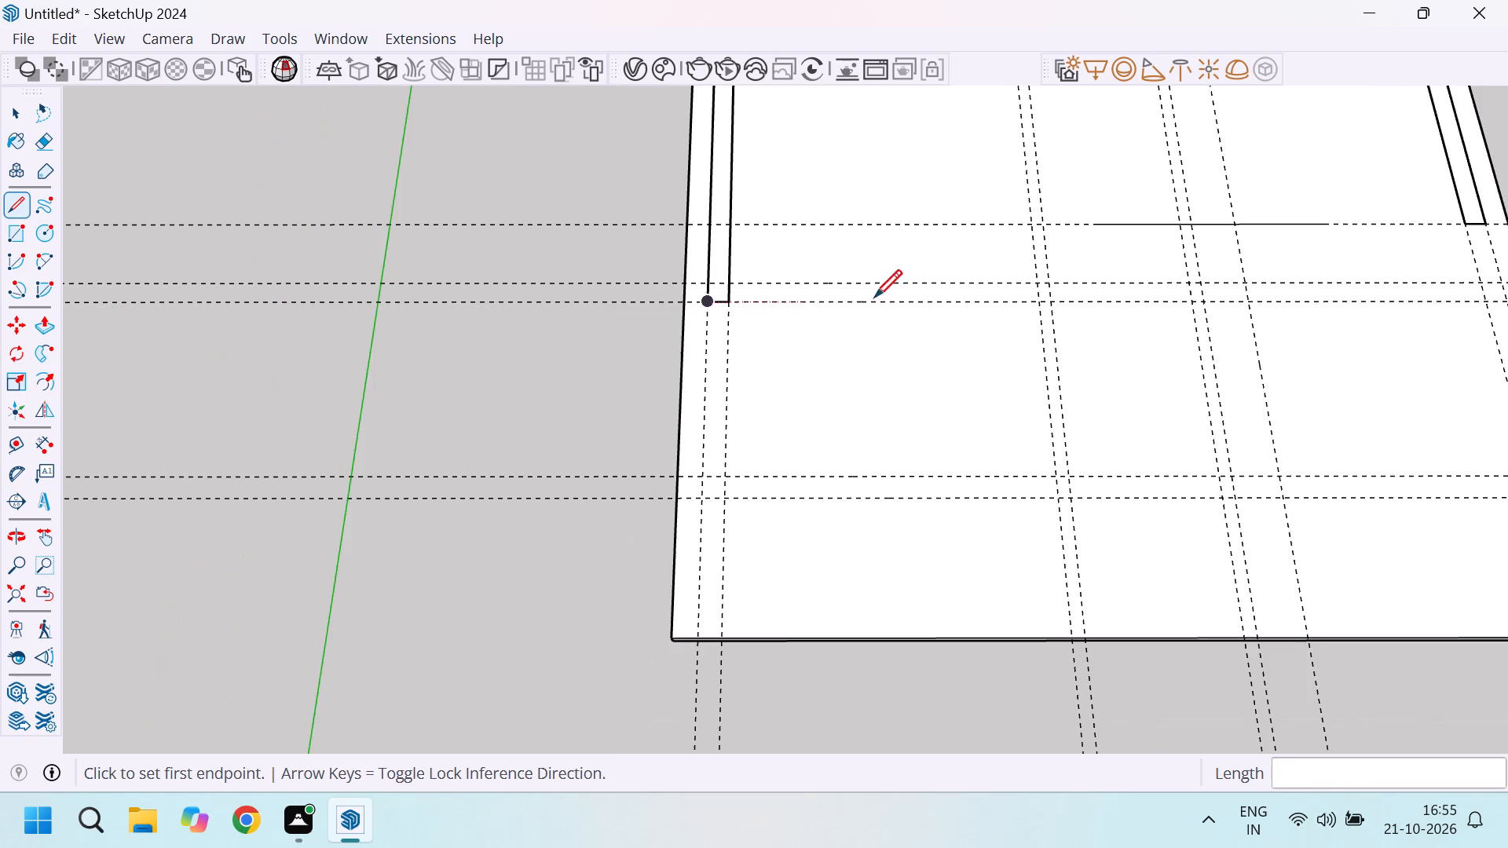
scroll(923, 287, "up", 4)
scroll(633, 289, "down", 3)
scroll(626, 296, "up", 5)
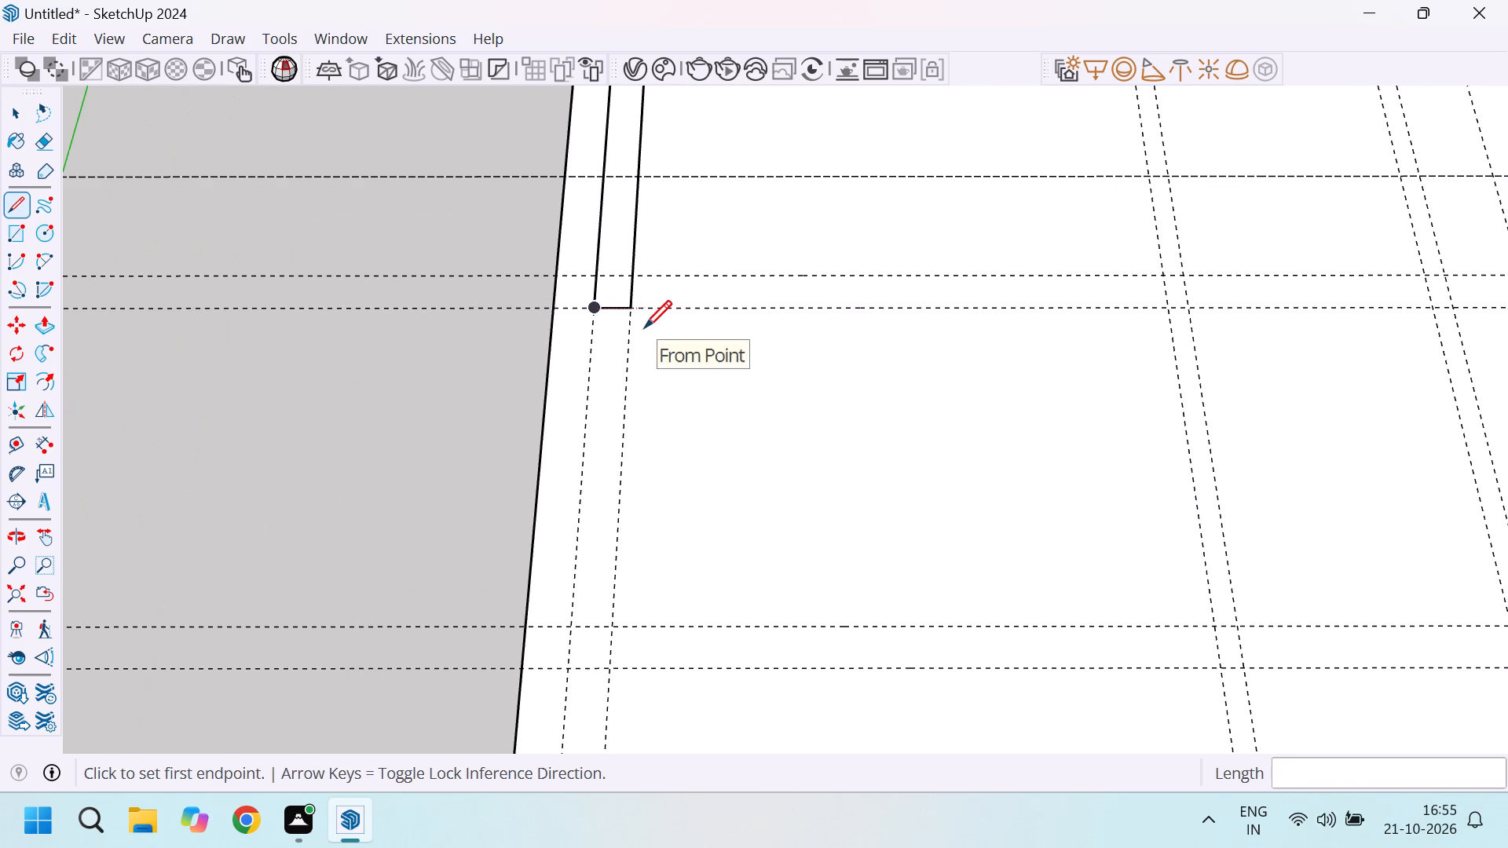
key("r")
left_click(594, 312)
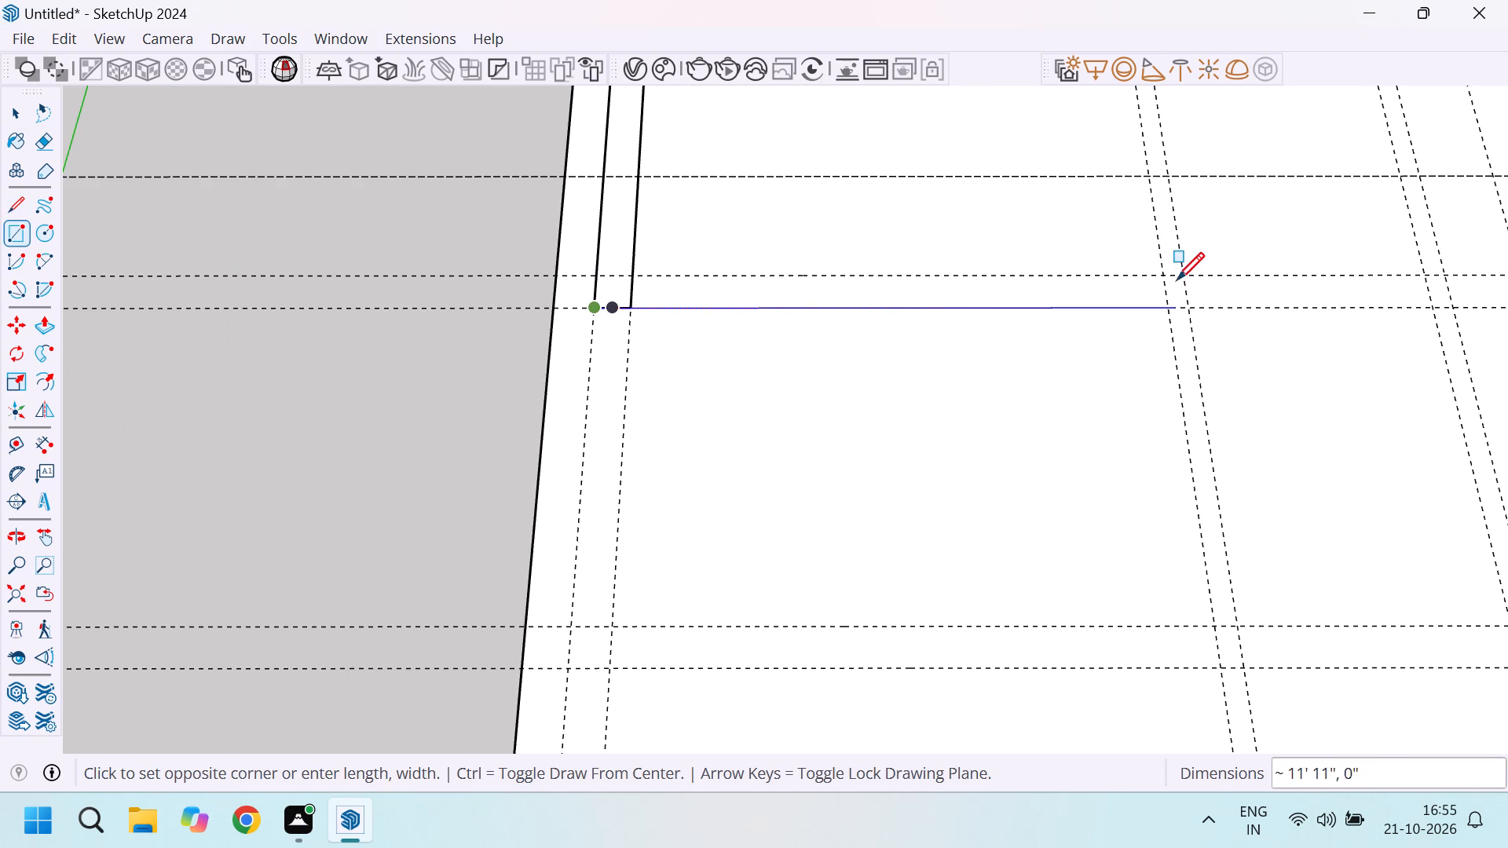
left_click(1167, 278)
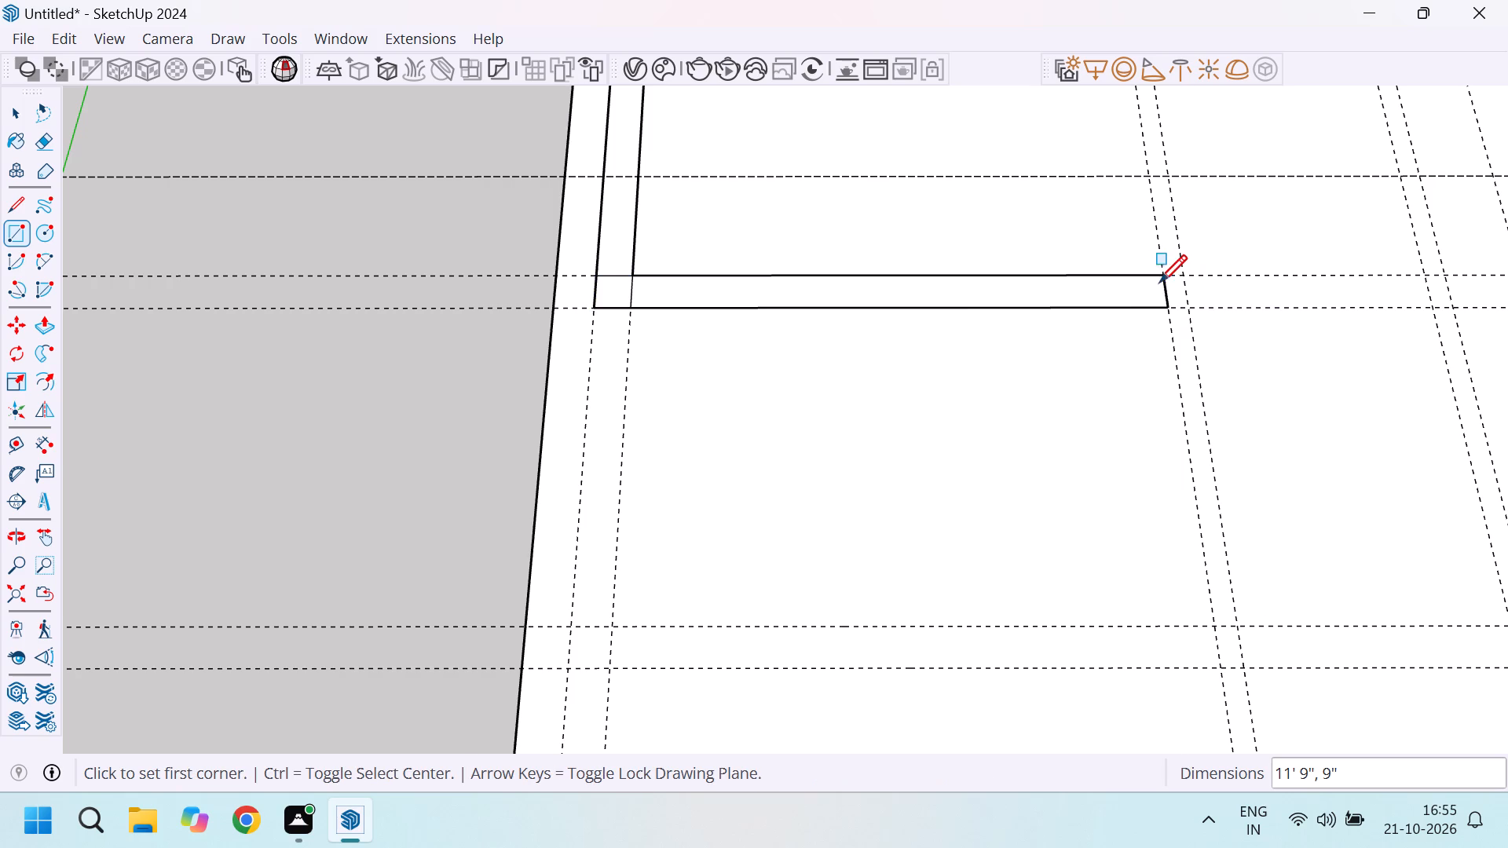
key("Escape")
Examine the guide intersections between the new cross wall rectangle's free end and the right wall.
scroll(915, 360, "down", 5)
scroll(1049, 322, "down", 8)
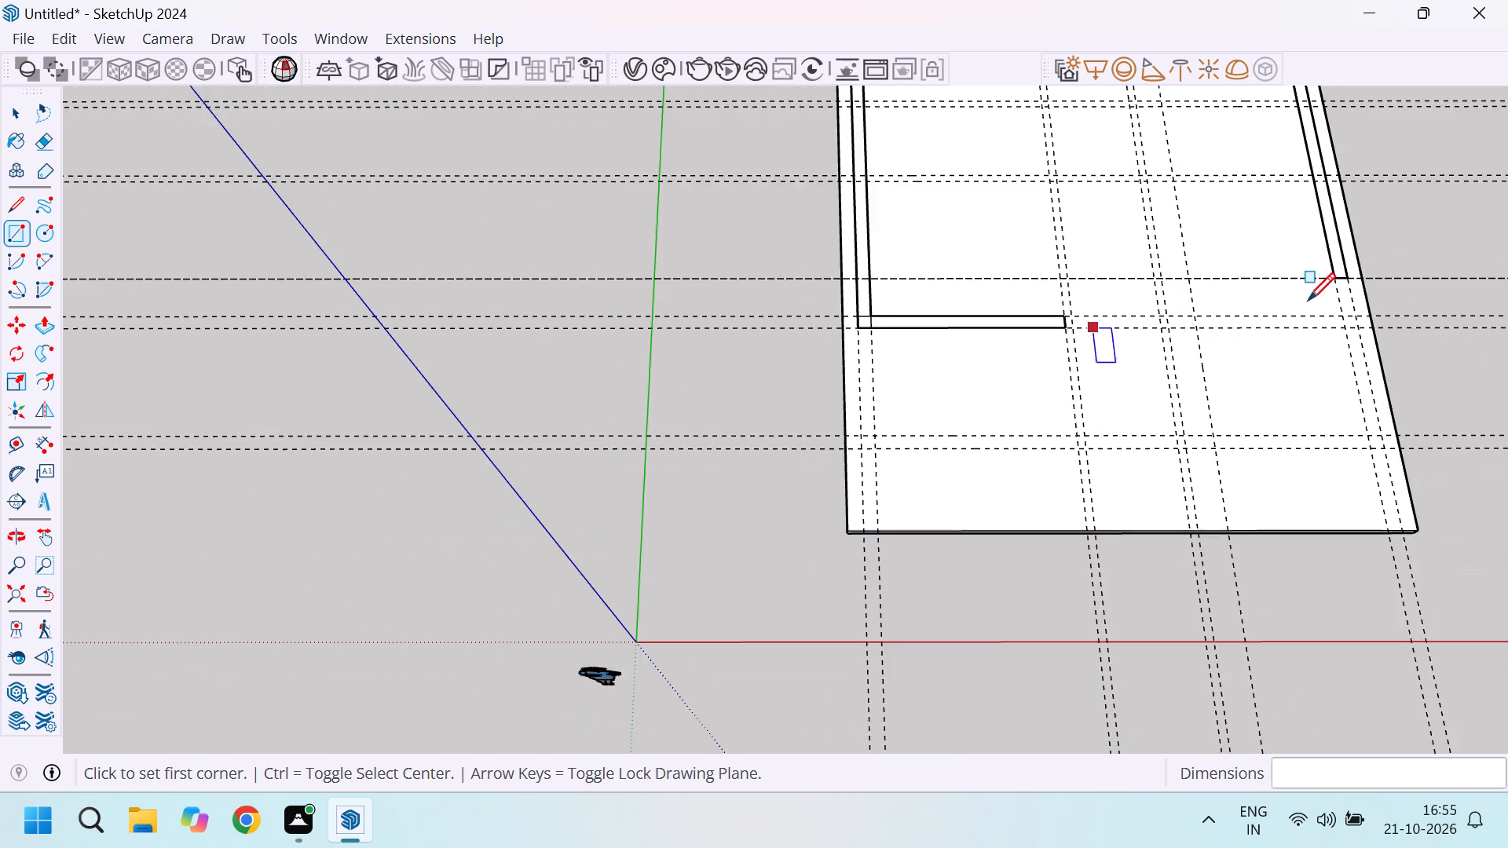
scroll(1308, 300, "up", 5)
scroll(1188, 314, "up", 4)
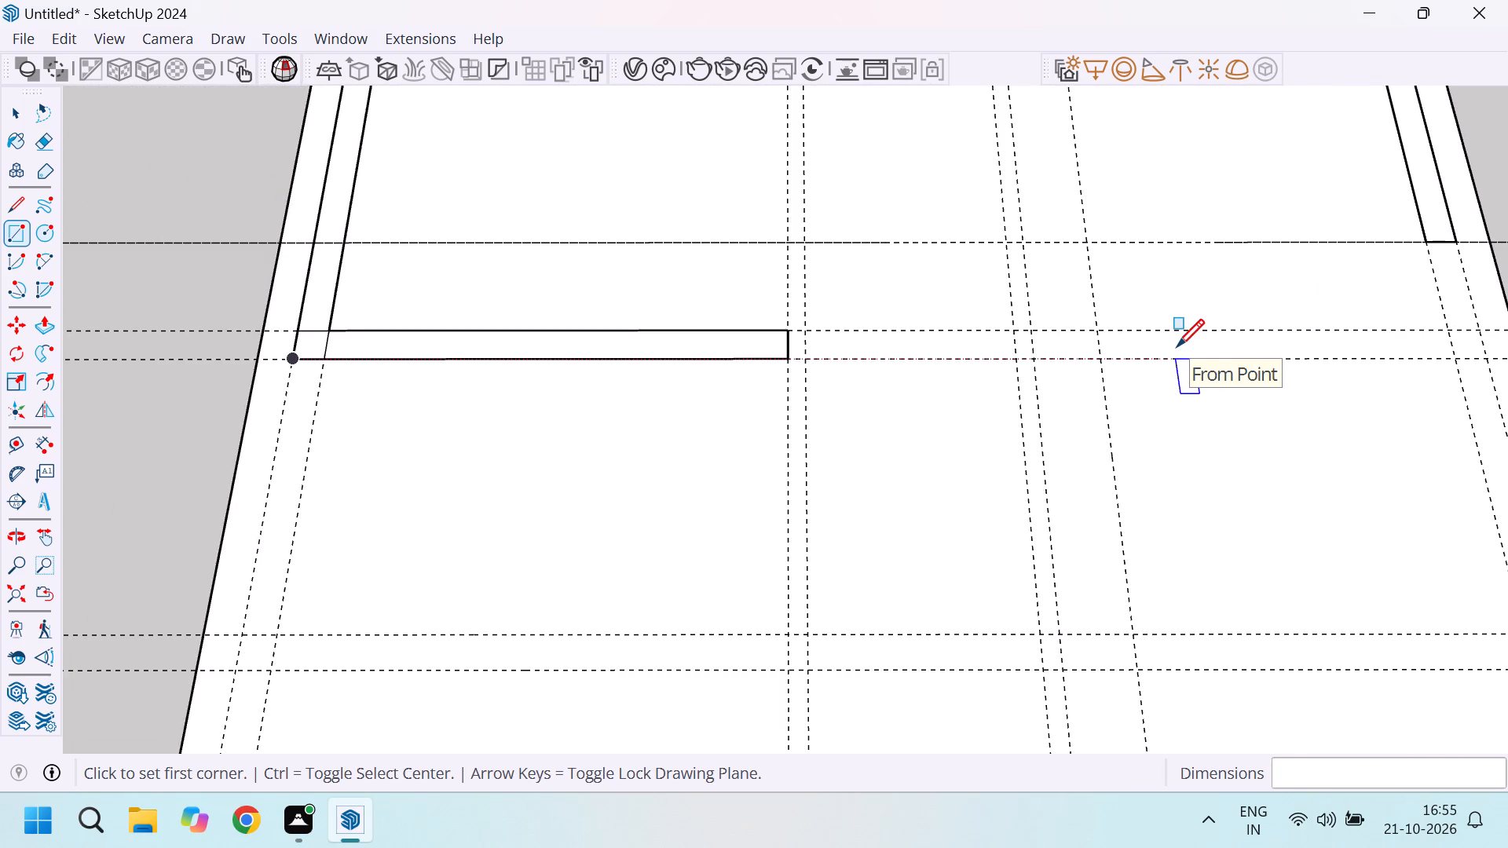
scroll(1078, 346, "up", 5)
scroll(1074, 374, "down", 4)
scroll(974, 338, "down", 9)
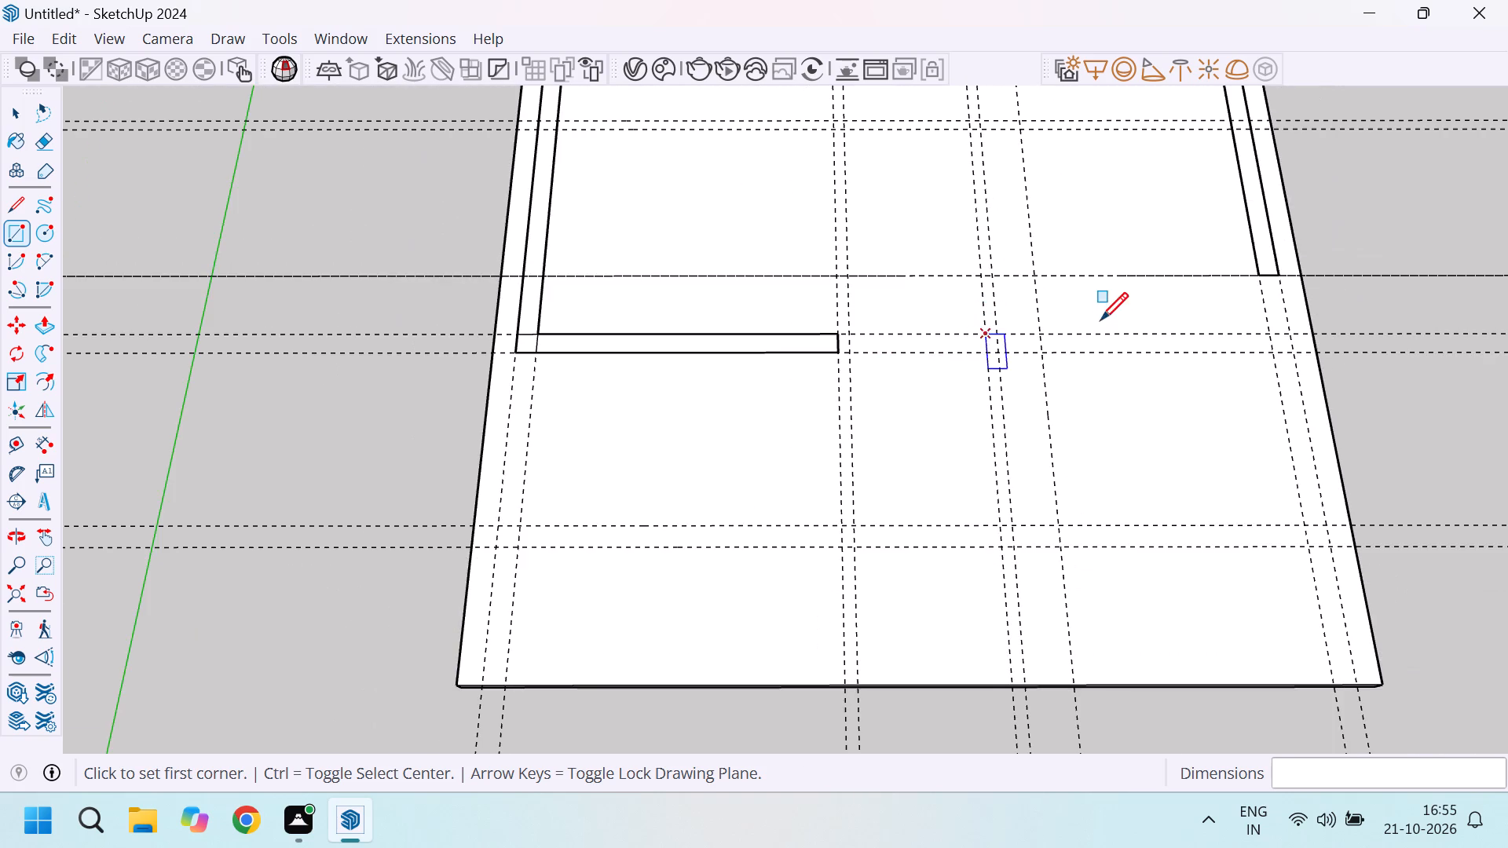
scroll(1100, 319, "up", 4)
scroll(1012, 367, "up", 3)
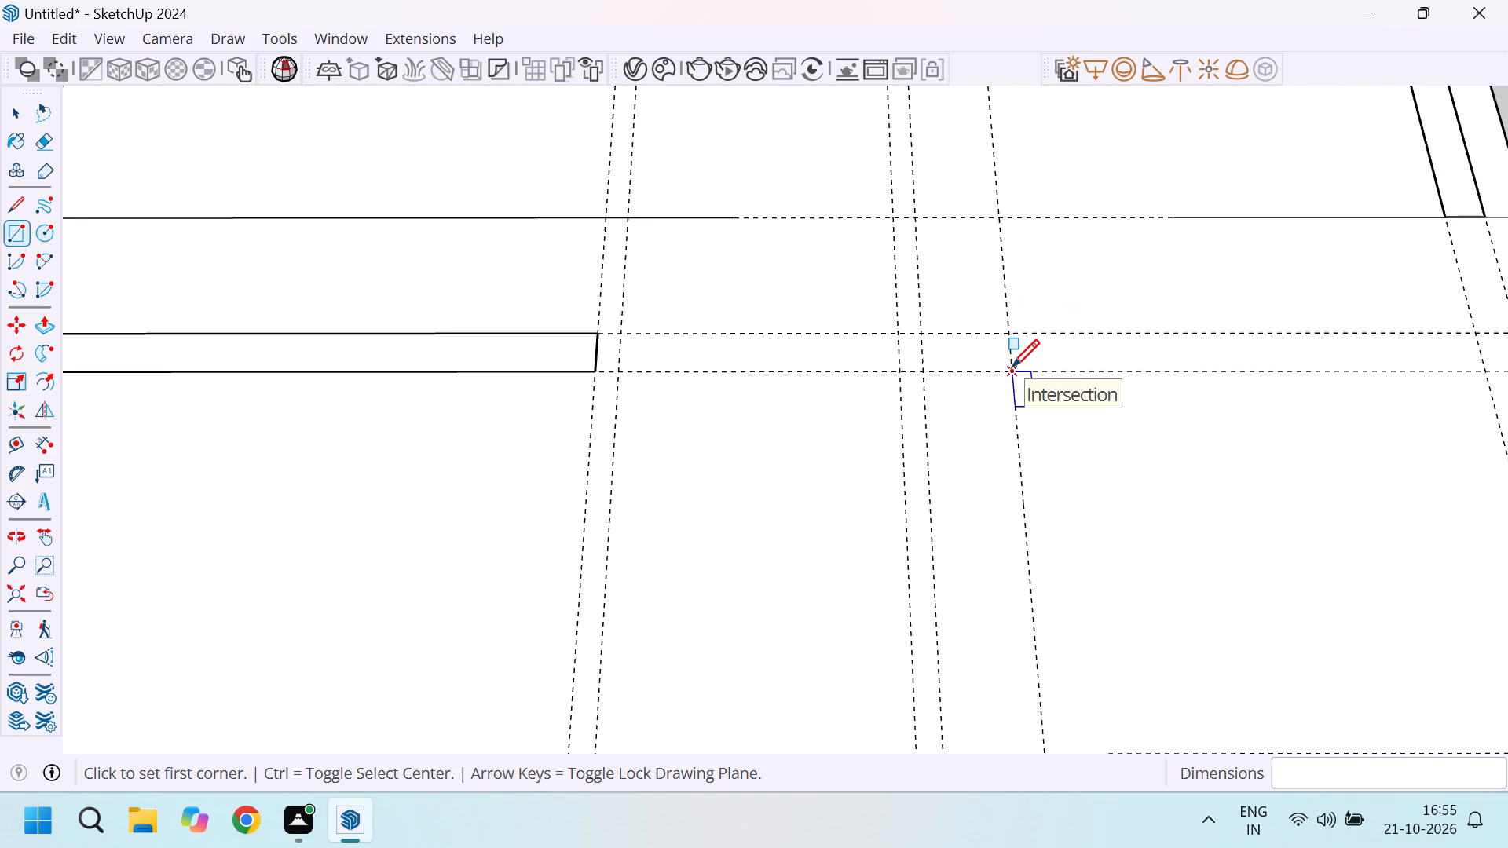
scroll(1012, 368, "down", 4)
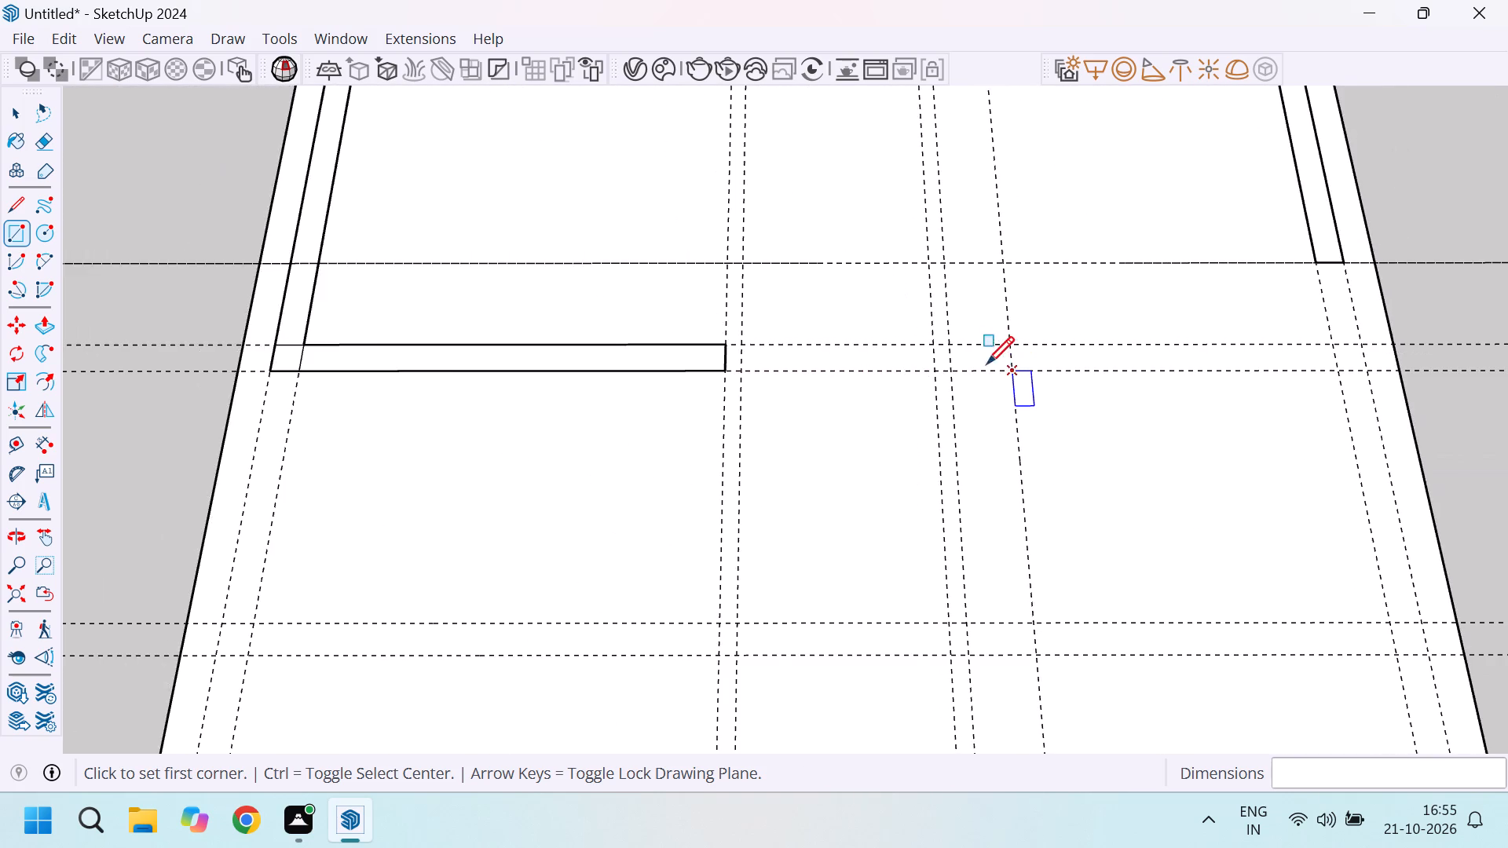
scroll(679, 343, "down", 5)
scroll(796, 342, "up", 3)
scroll(783, 391, "down", 3)
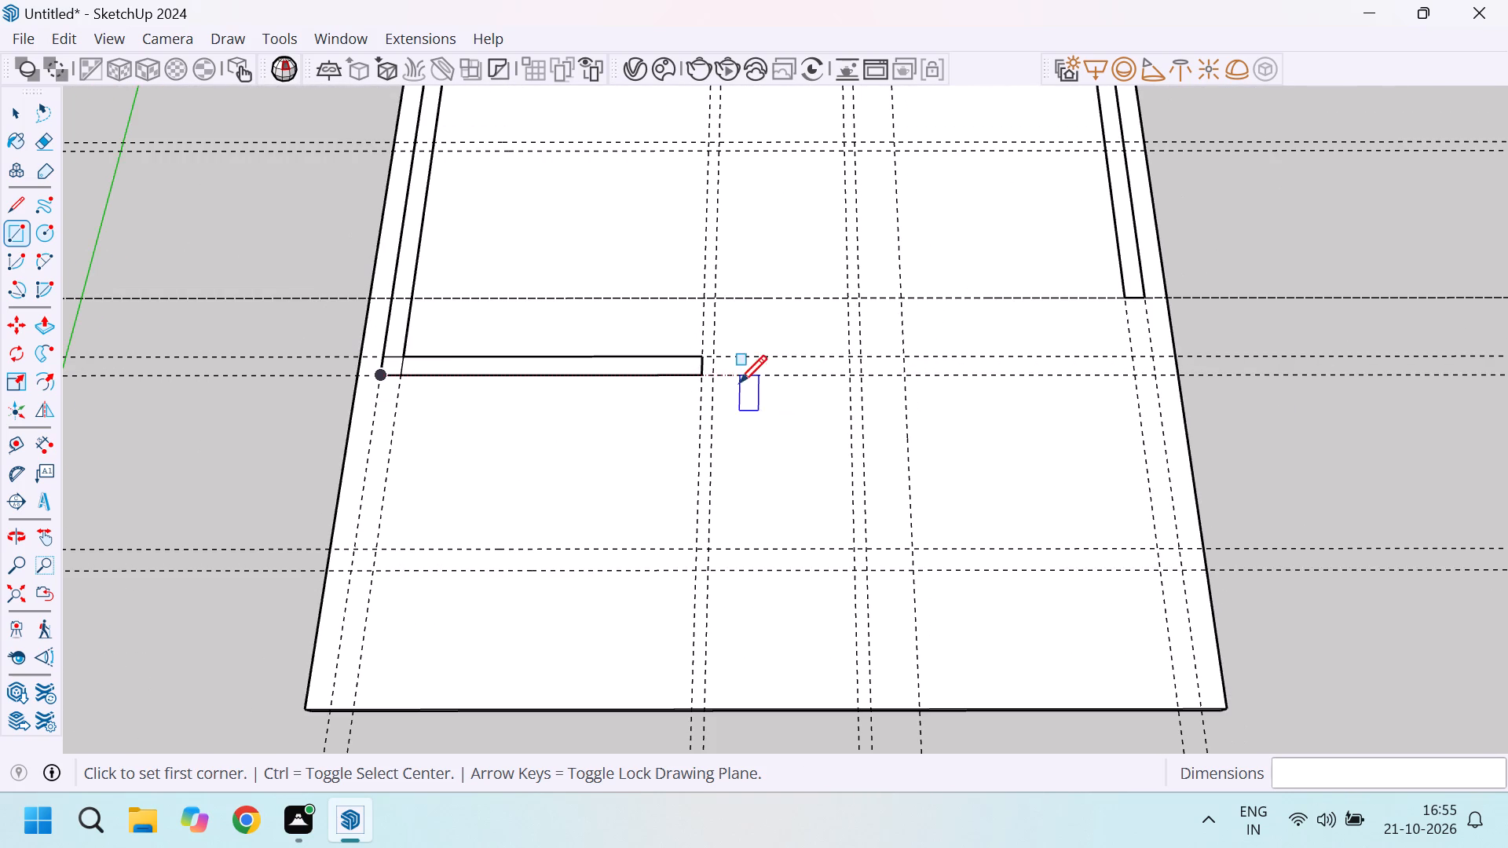
scroll(968, 380, "up", 3)
scroll(814, 349, "down", 4)
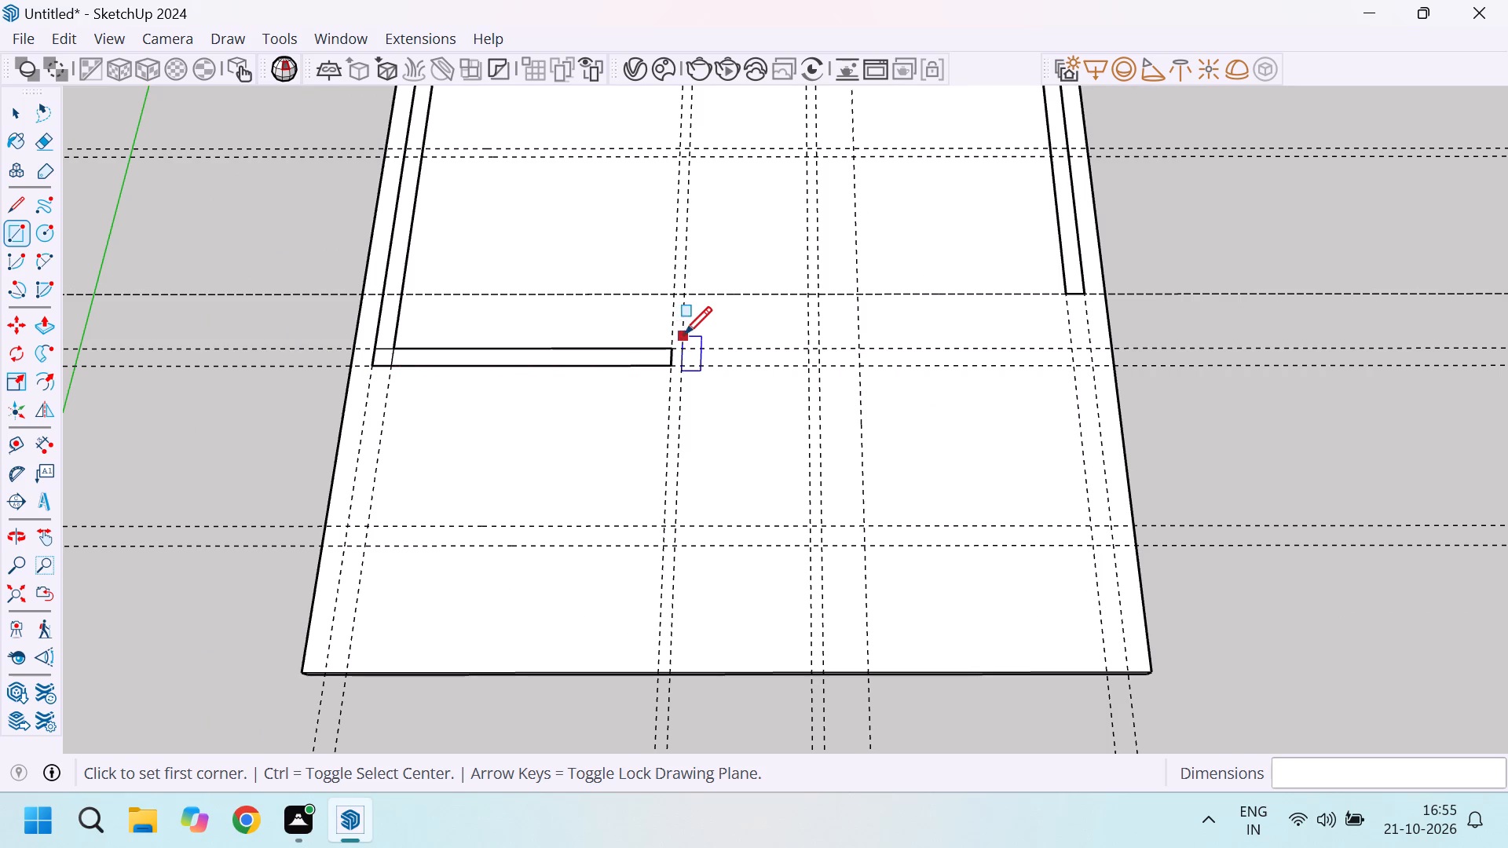
scroll(686, 334, "up", 4)
scroll(730, 399, "down", 10)
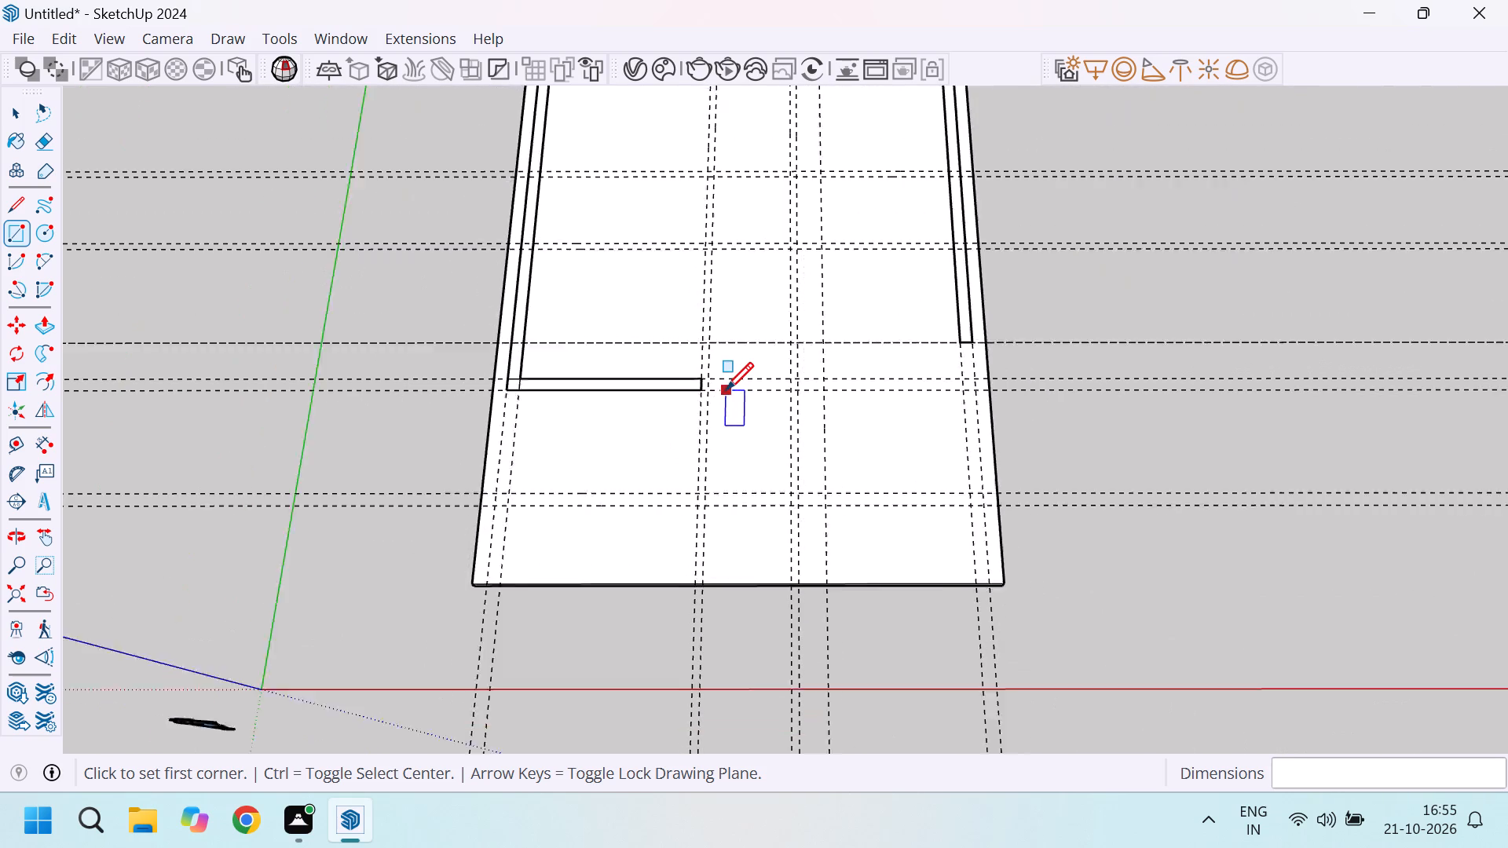
scroll(726, 389, "down", 2)
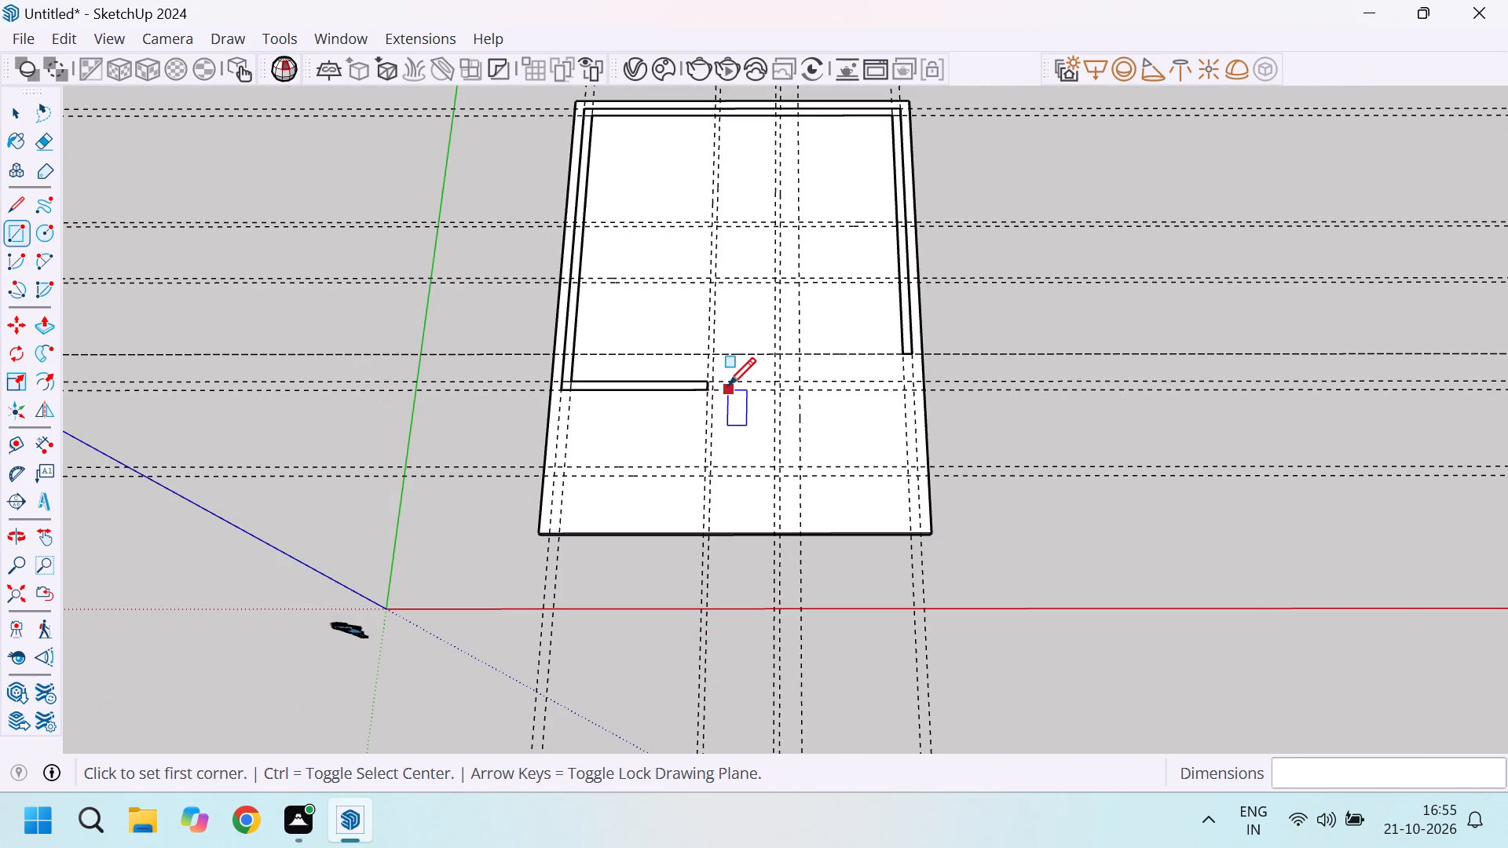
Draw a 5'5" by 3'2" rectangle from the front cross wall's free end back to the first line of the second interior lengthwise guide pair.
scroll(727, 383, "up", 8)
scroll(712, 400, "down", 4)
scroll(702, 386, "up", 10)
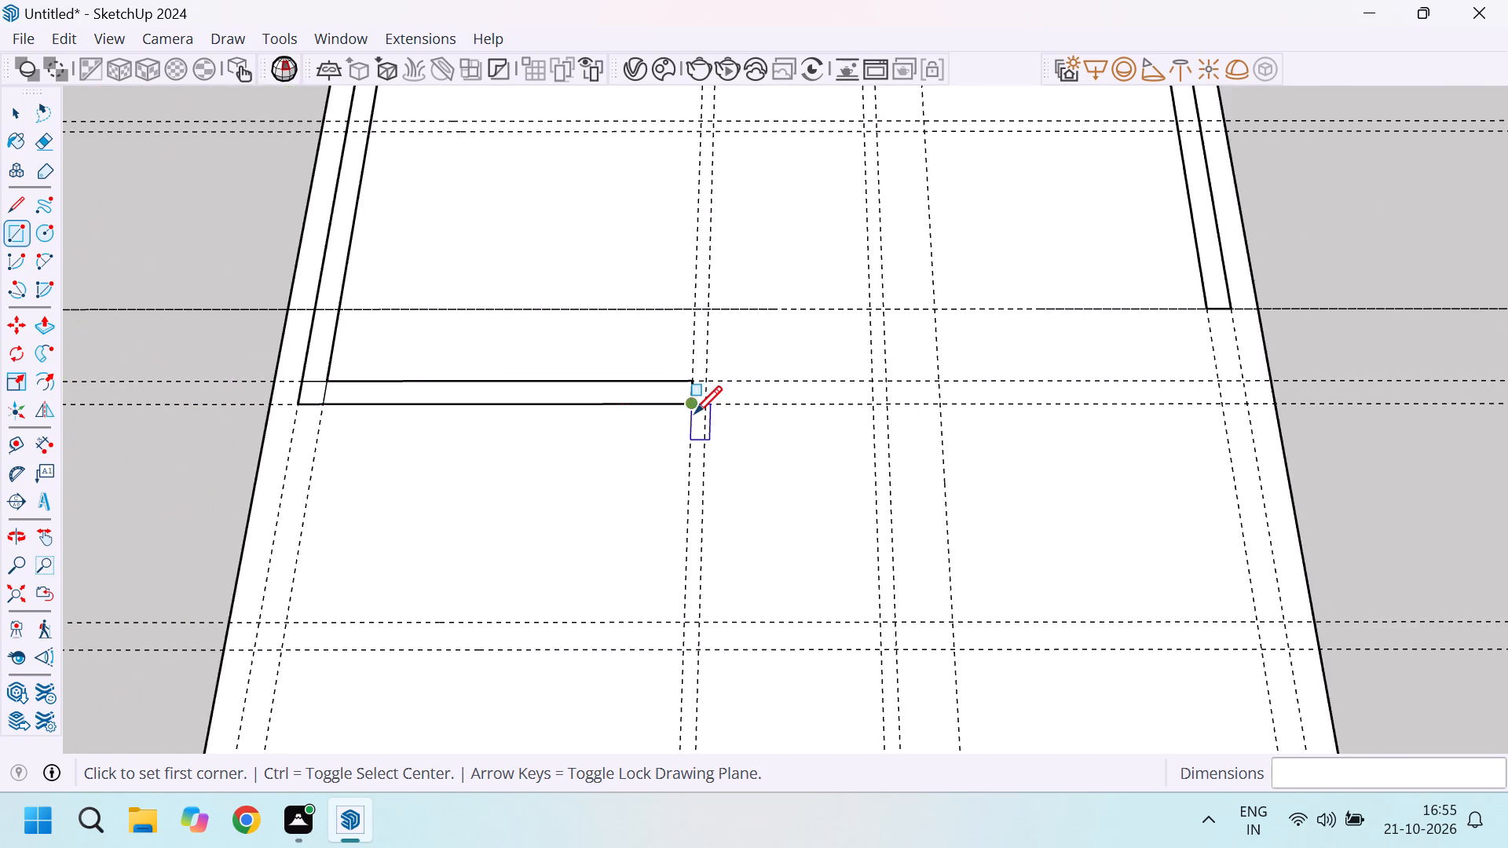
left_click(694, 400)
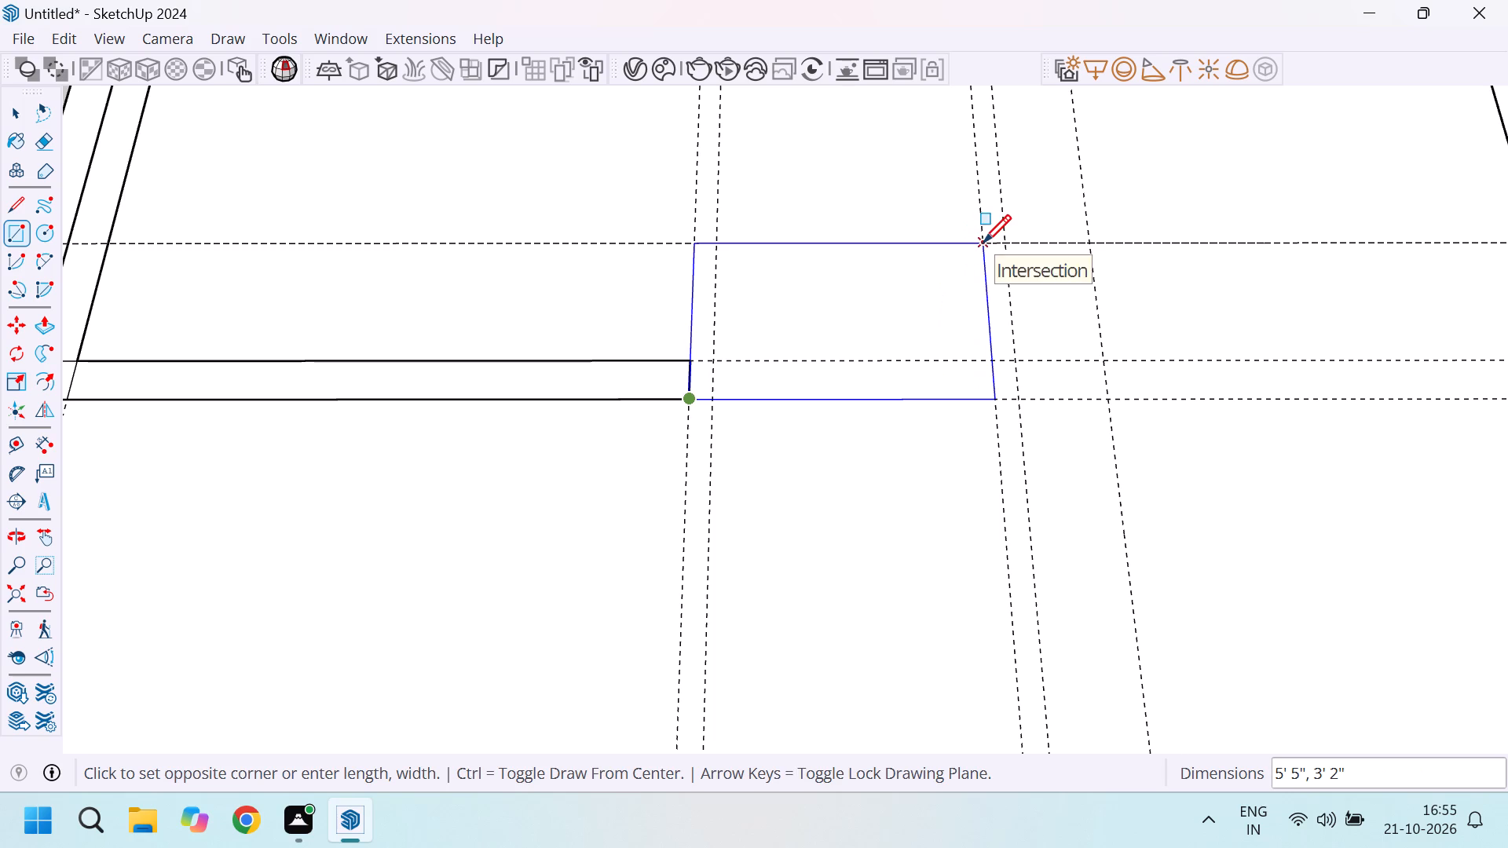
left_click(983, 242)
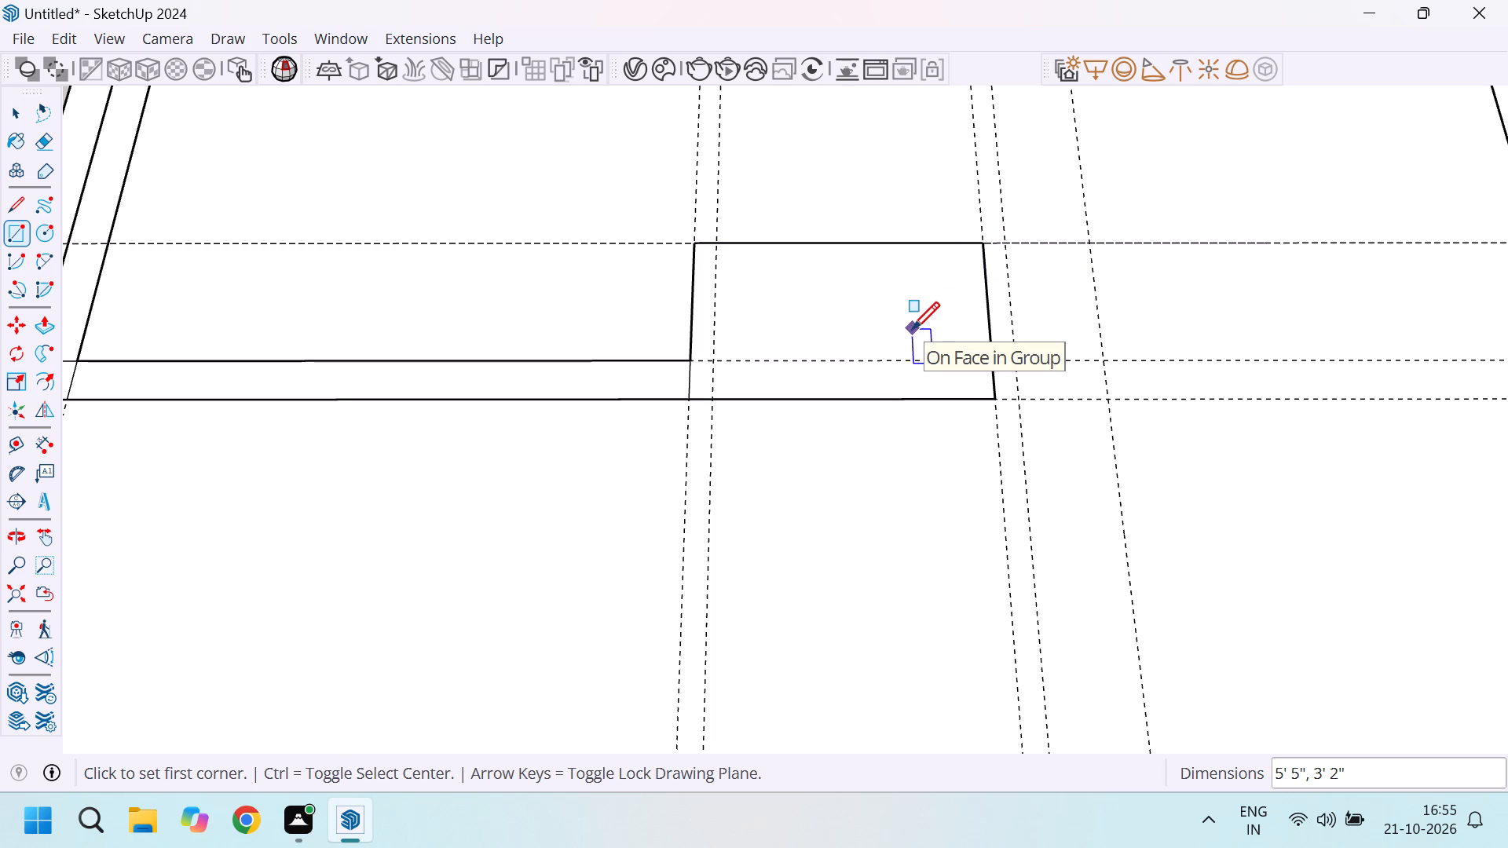
Examine how the new rectangle meets the front cross wall and the surrounding guides.
scroll(912, 329, "down", 8)
scroll(818, 339, "up", 6)
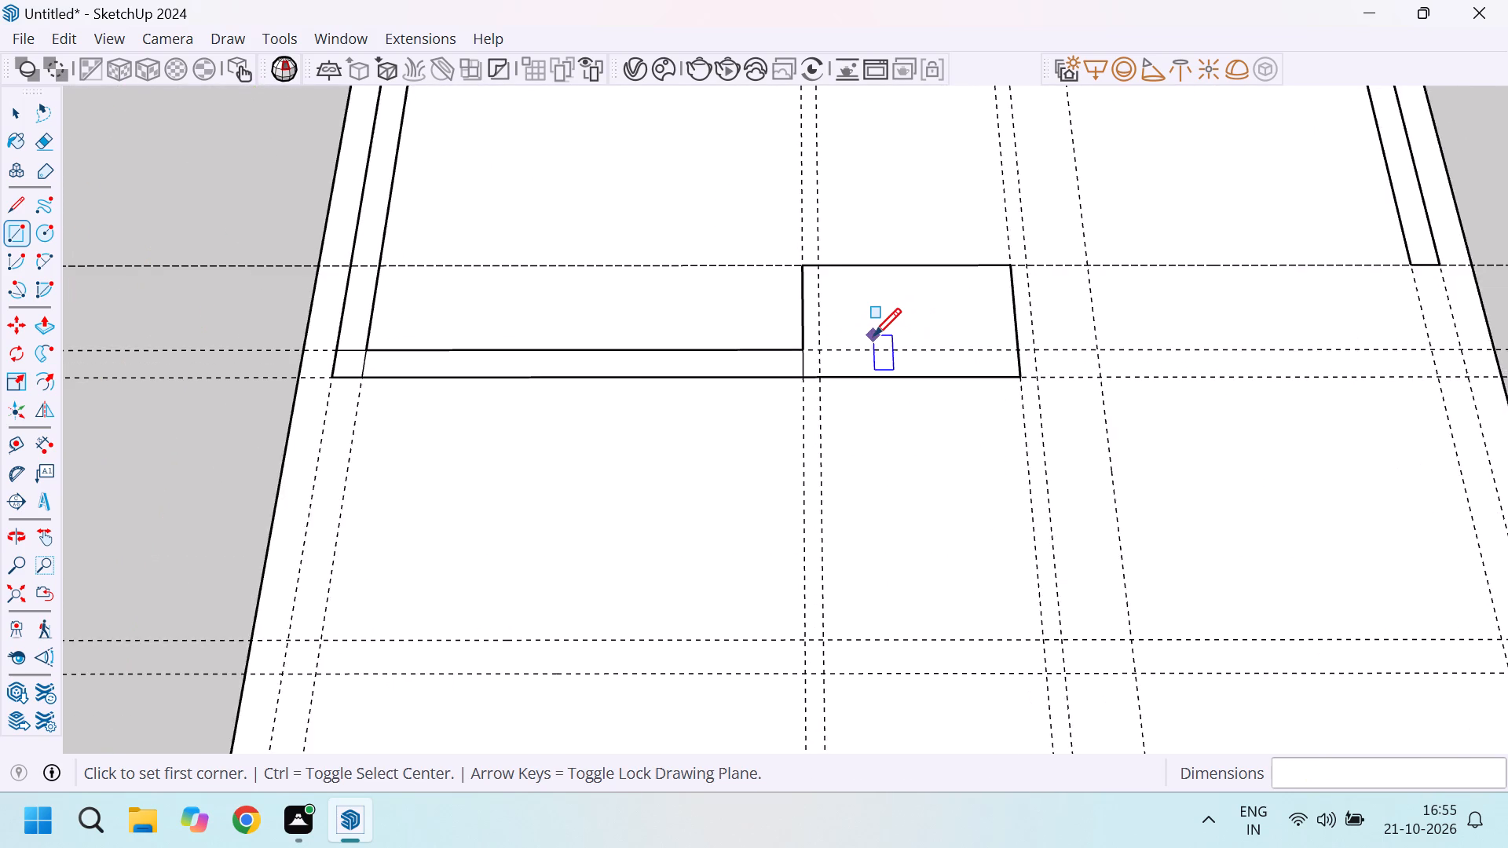
scroll(874, 336, "down", 7)
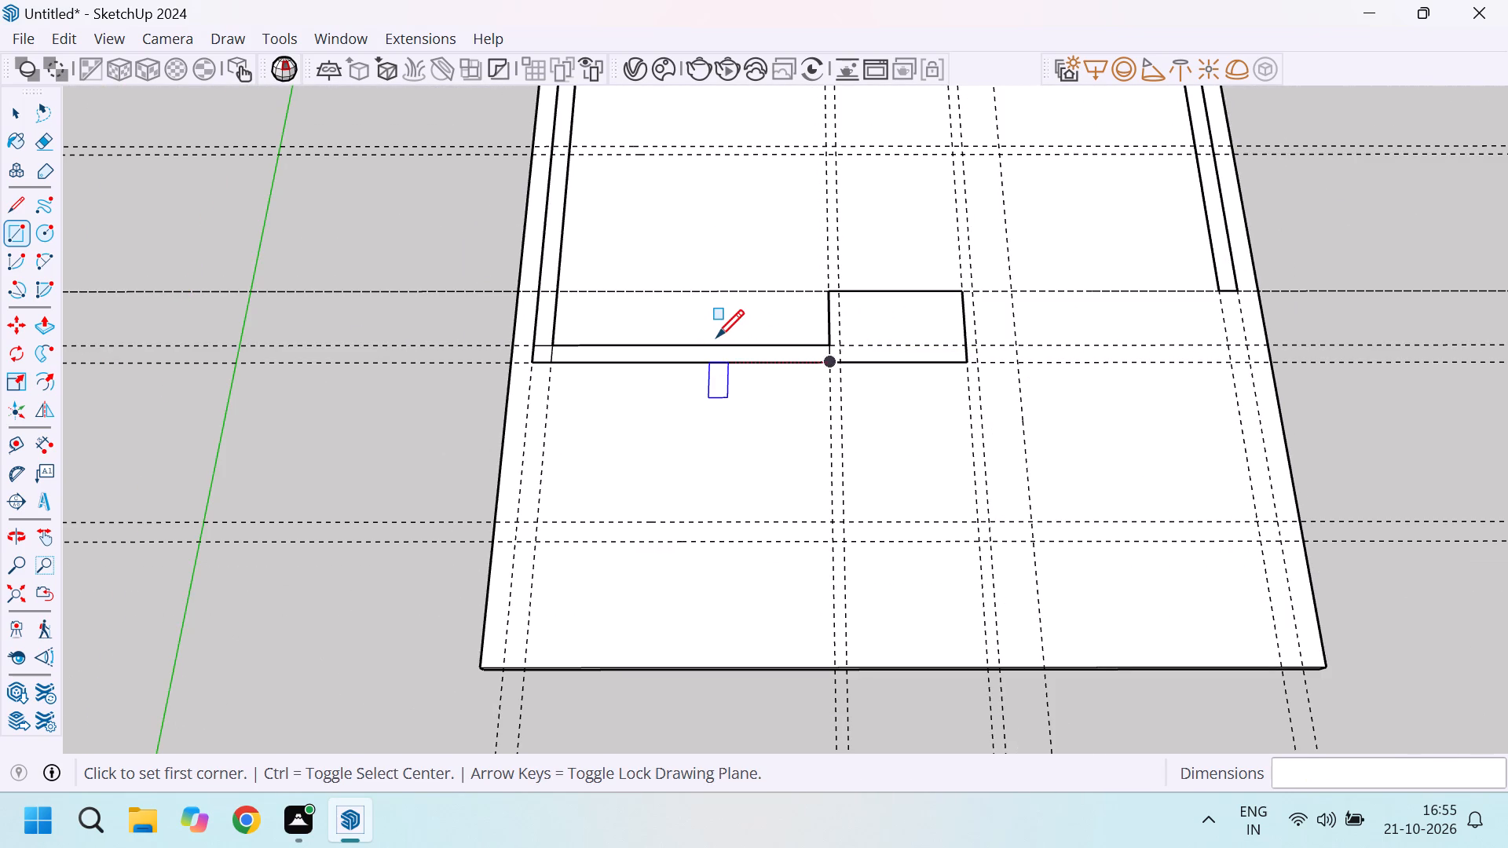
scroll(717, 337, "up", 4)
scroll(854, 325, "down", 4)
scroll(748, 327, "down", 2)
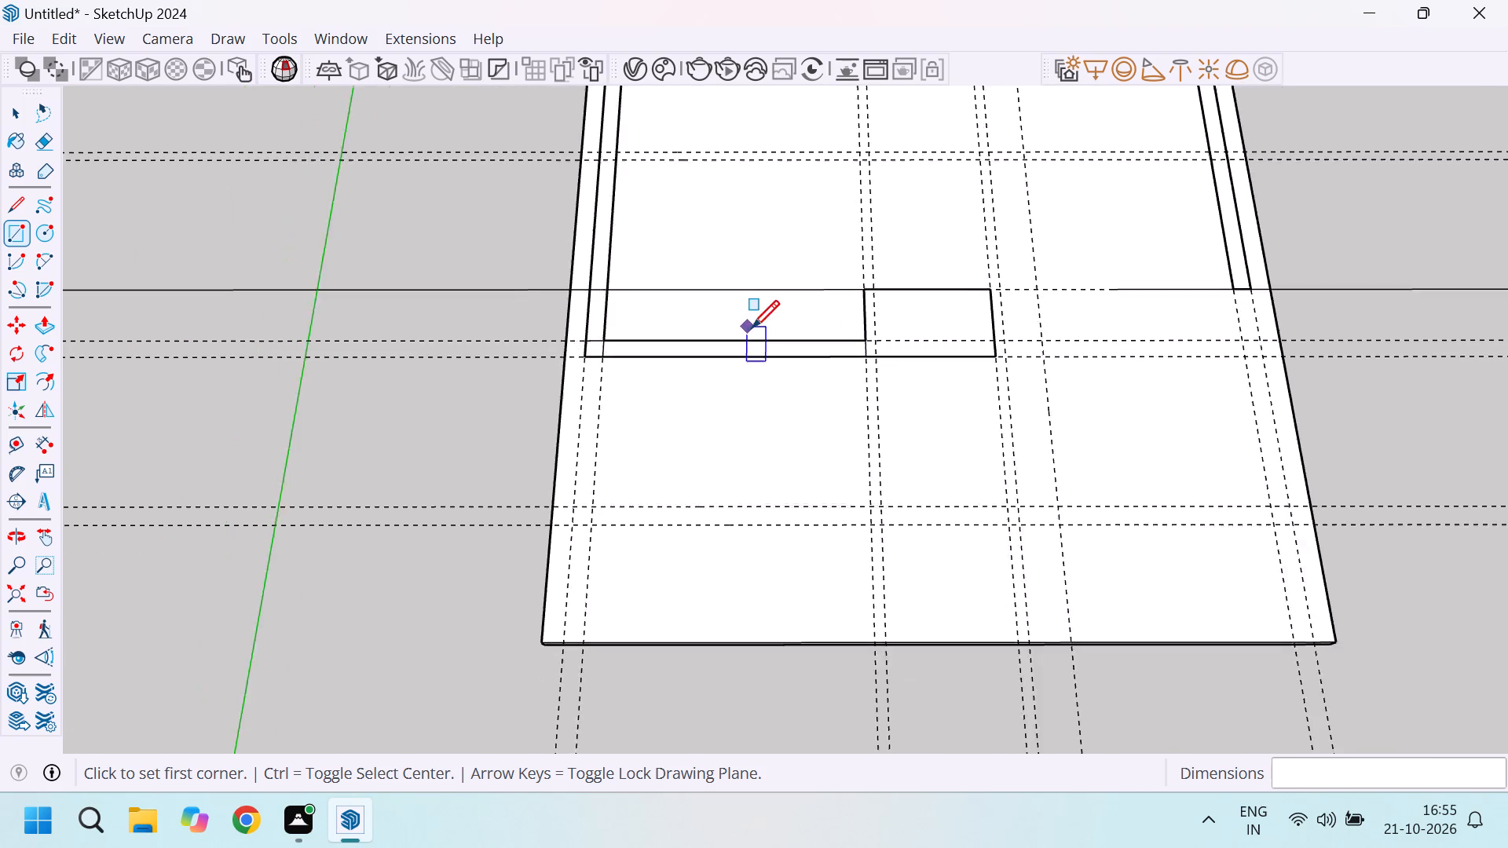
scroll(752, 327, "down", 1)
scroll(787, 326, "up", 8)
scroll(791, 345, "down", 10)
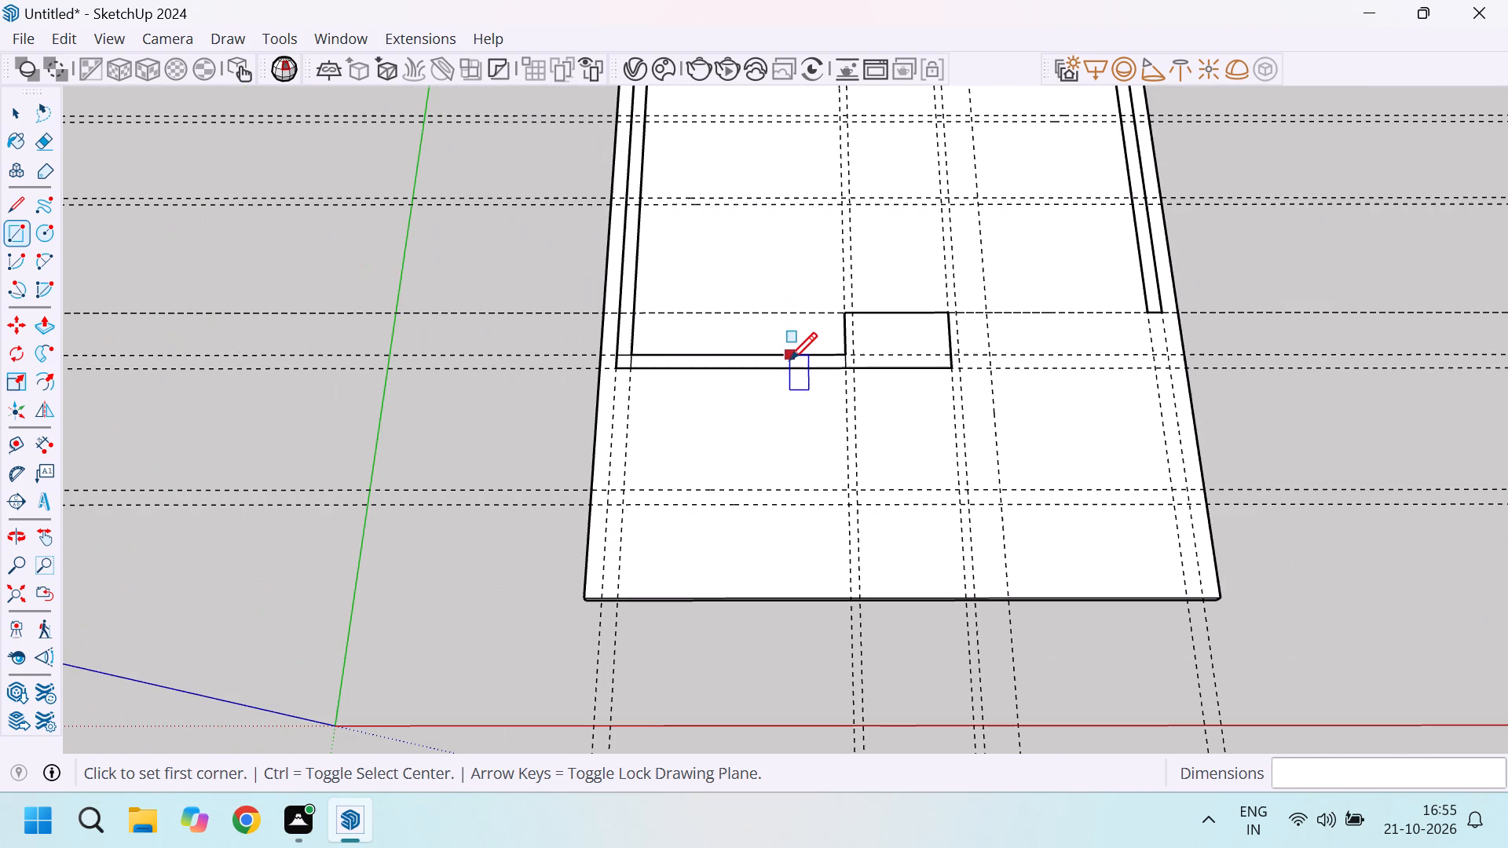
Undo the new rectangle, the front cross wall, the left wall's front extension and the two 9" cross guide pairs nearest the slab's front.
key("ctrl+z")
key("ctrl+z")
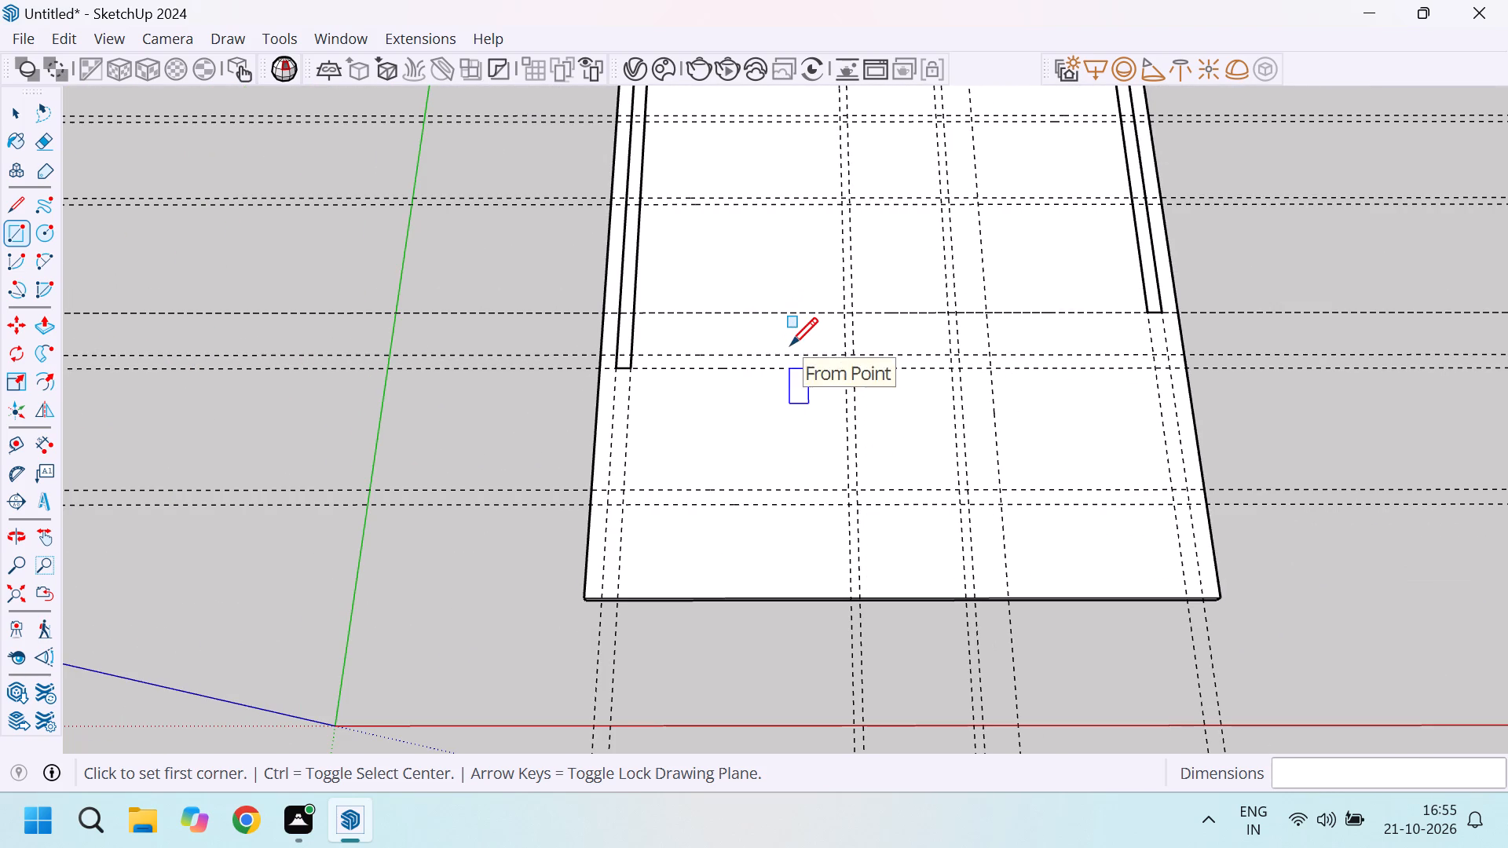
key("ctrl+z")
key("ctrl+z")
key("ctrl+z")
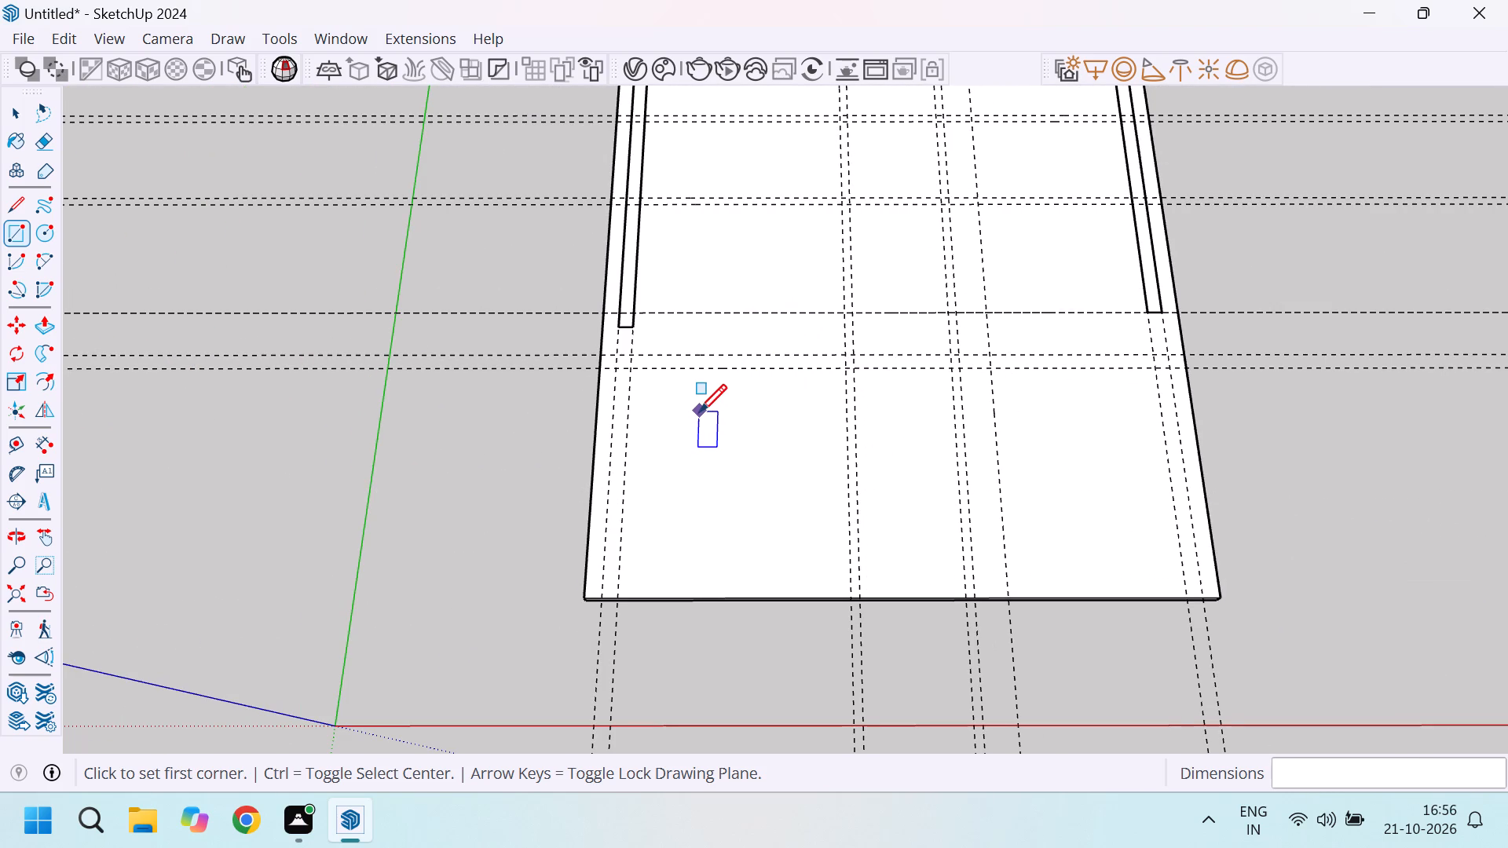
key("ctrl+z")
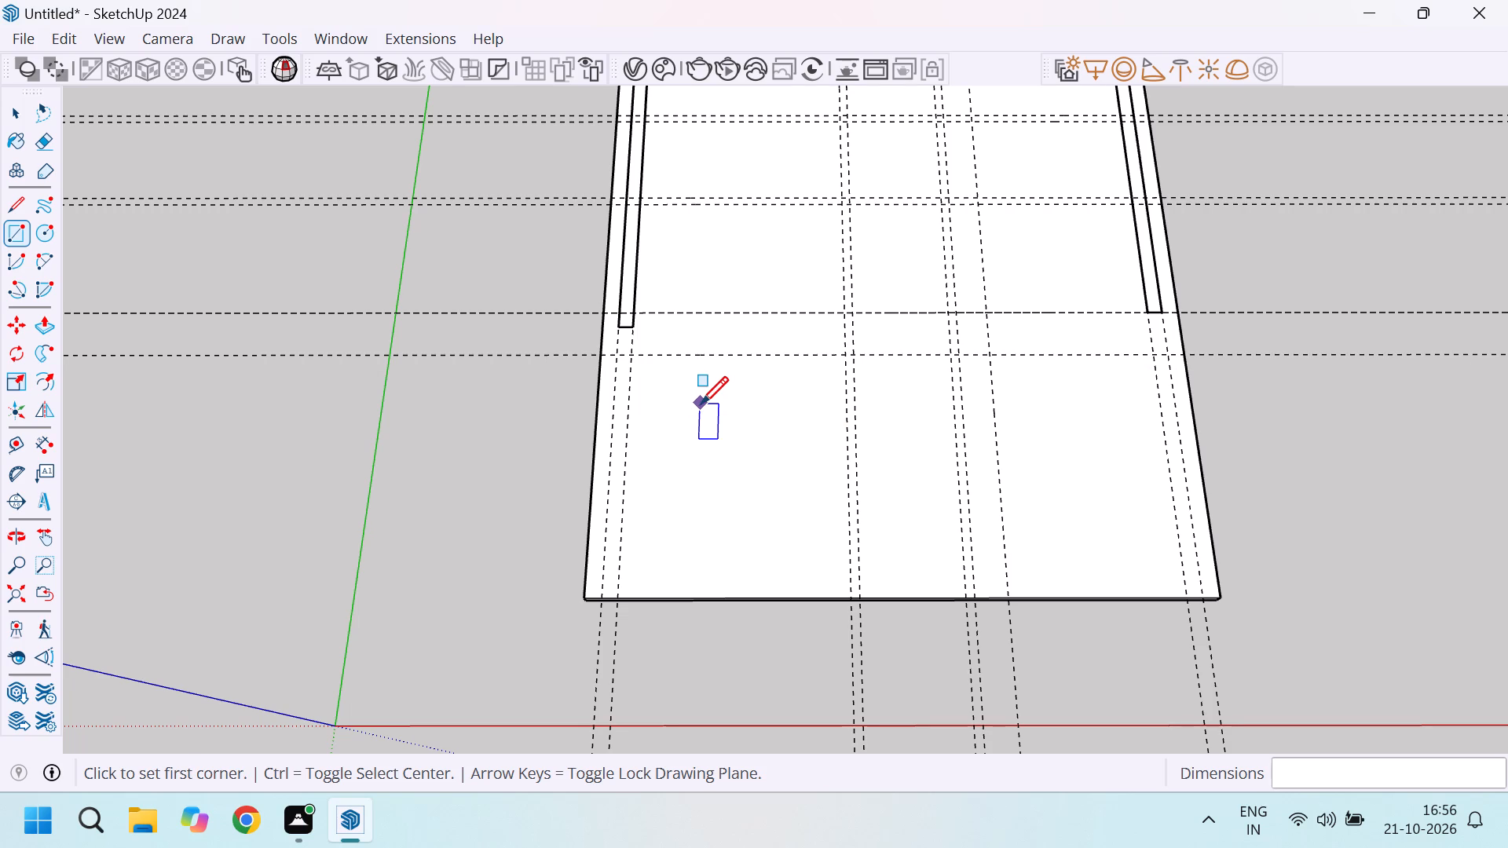
key("ctrl+z")
key("ctrl+space")
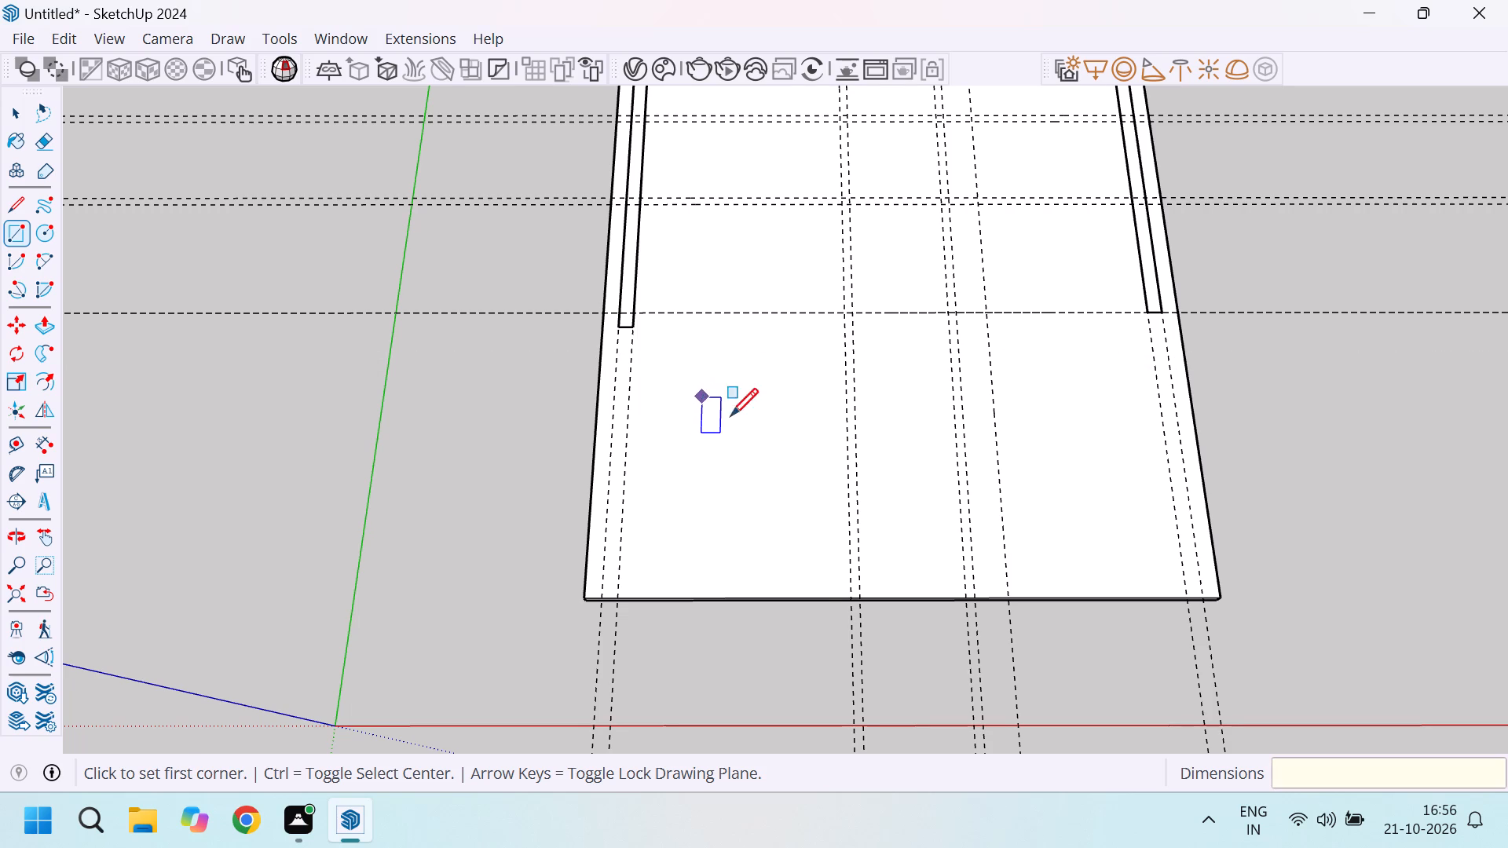
scroll(736, 437, "down", 5)
key("space")
Draw a 5" by 7'9" wall rectangle from the back wall's outer edge forward along the first interior lengthwise guide pair.
scroll(723, 415, "down", 4)
middle_click_drag(726, 415, 742, 375)
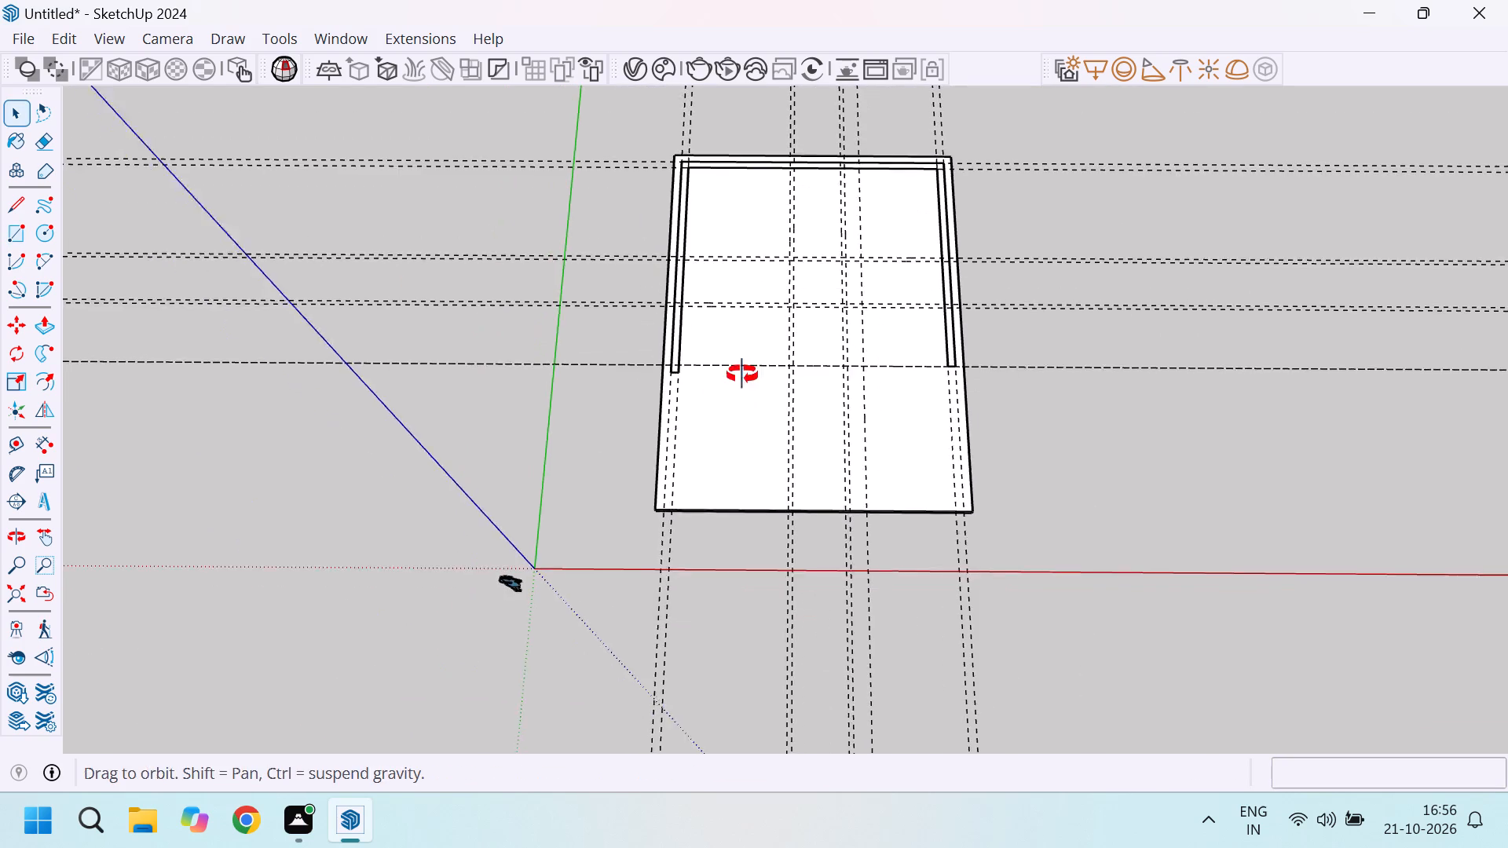
middle_click_drag(742, 375, 747, 367)
scroll(756, 302, "up", 5)
scroll(695, 185, "up", 3)
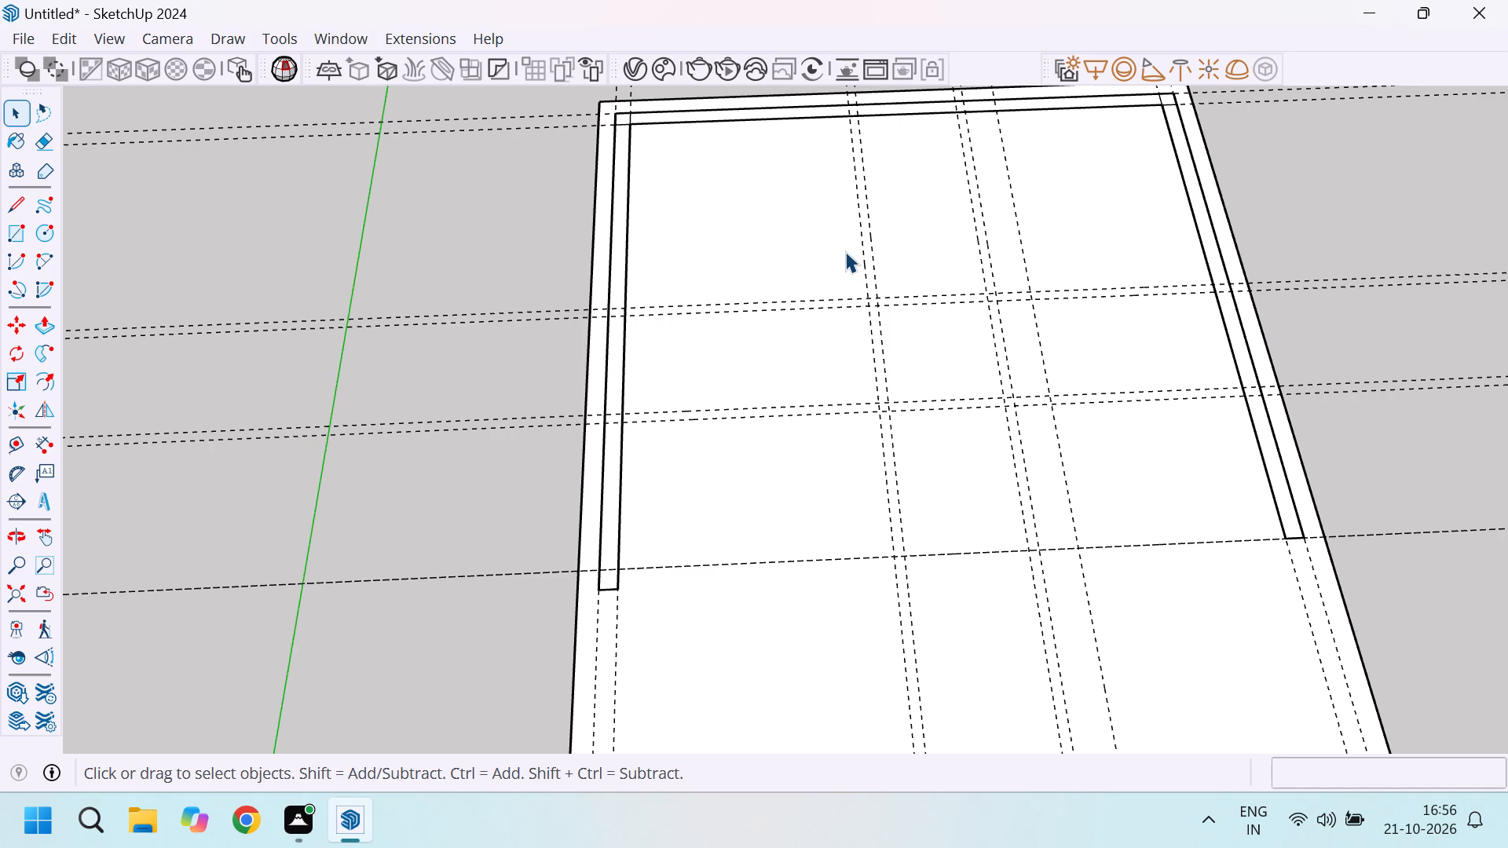
scroll(845, 121, "up", 3)
scroll(887, 254, "down", 3)
scroll(863, 129, "up", 3)
key("r")
scroll(862, 148, "up", 3)
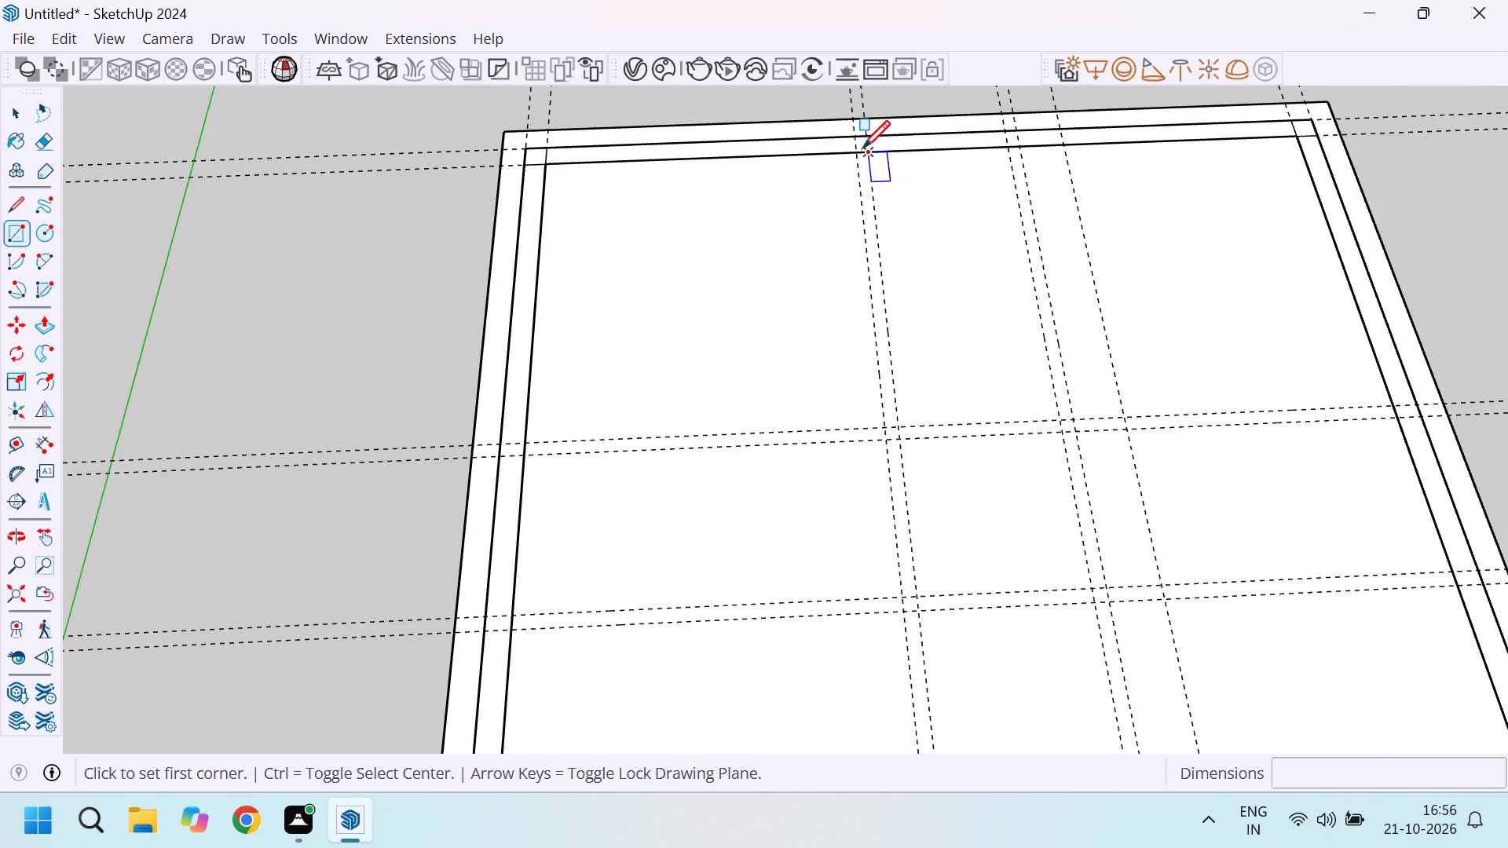
scroll(862, 148, "up", 2)
left_click(848, 130)
scroll(882, 273, "down", 5)
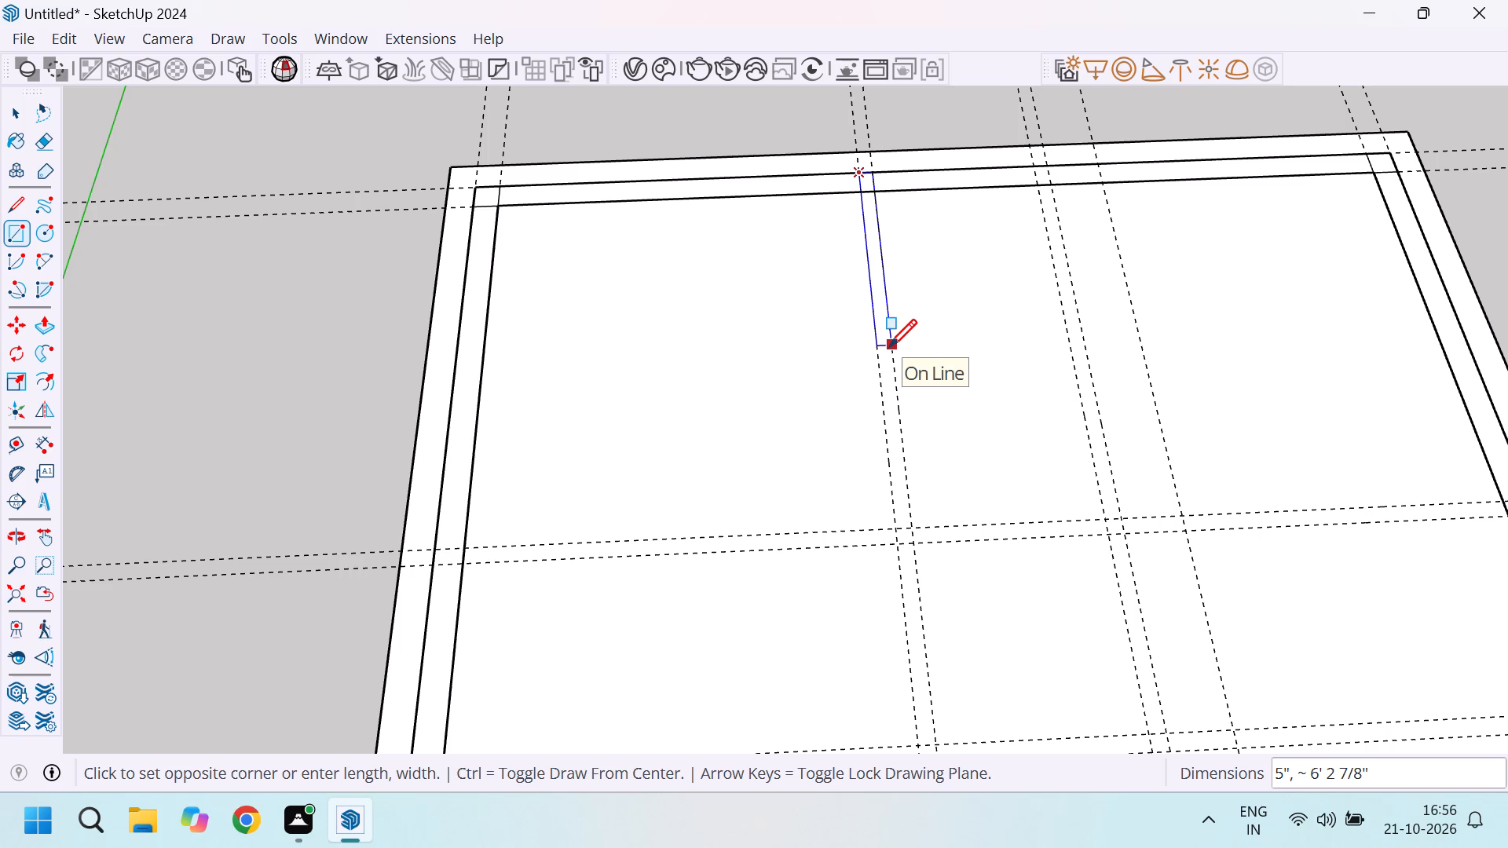
key("5")
key("comma")
type("7'9")
key("Return")
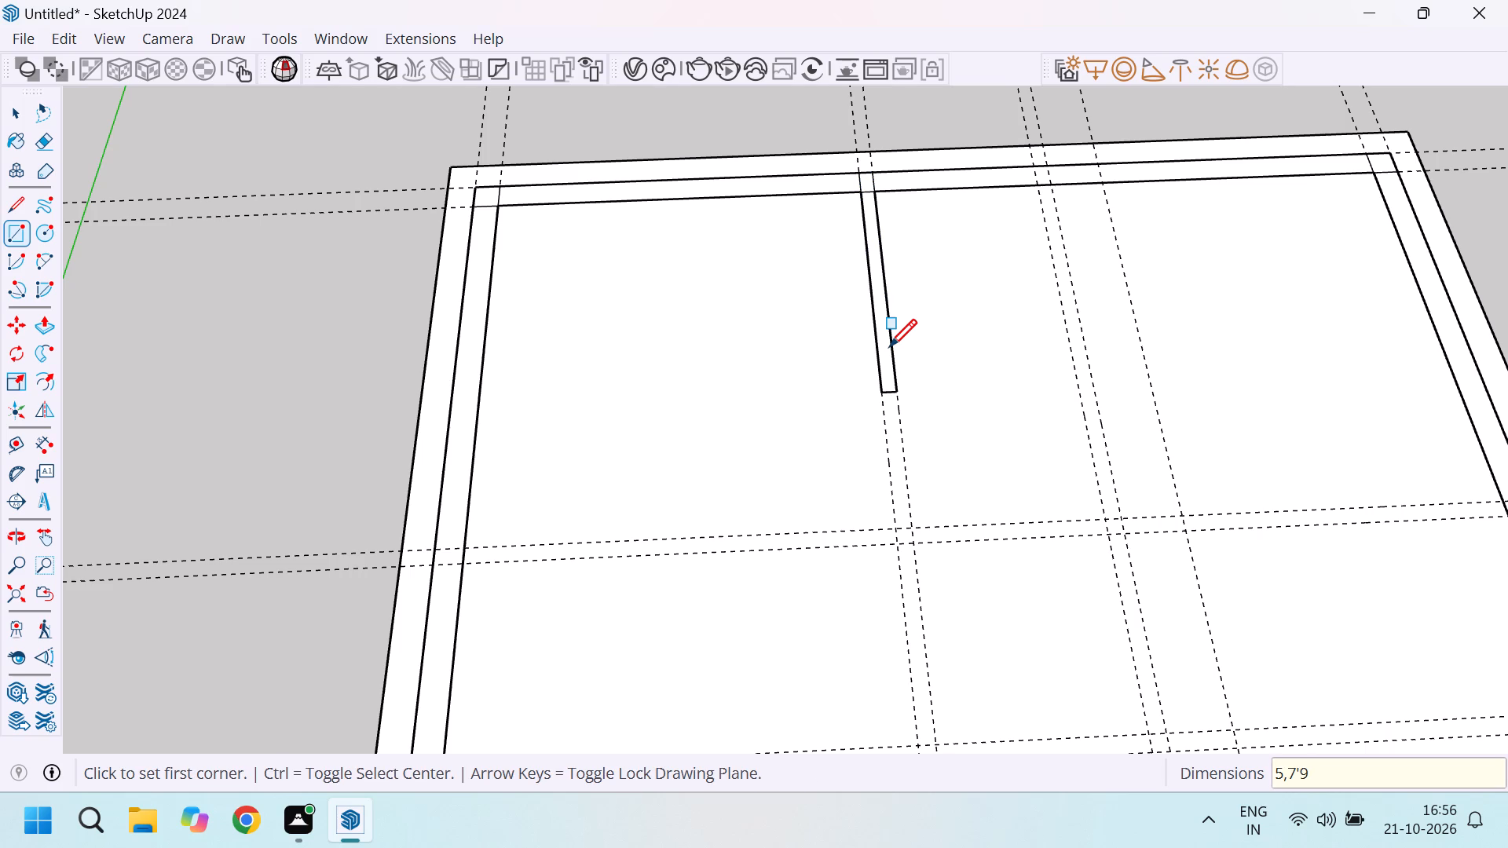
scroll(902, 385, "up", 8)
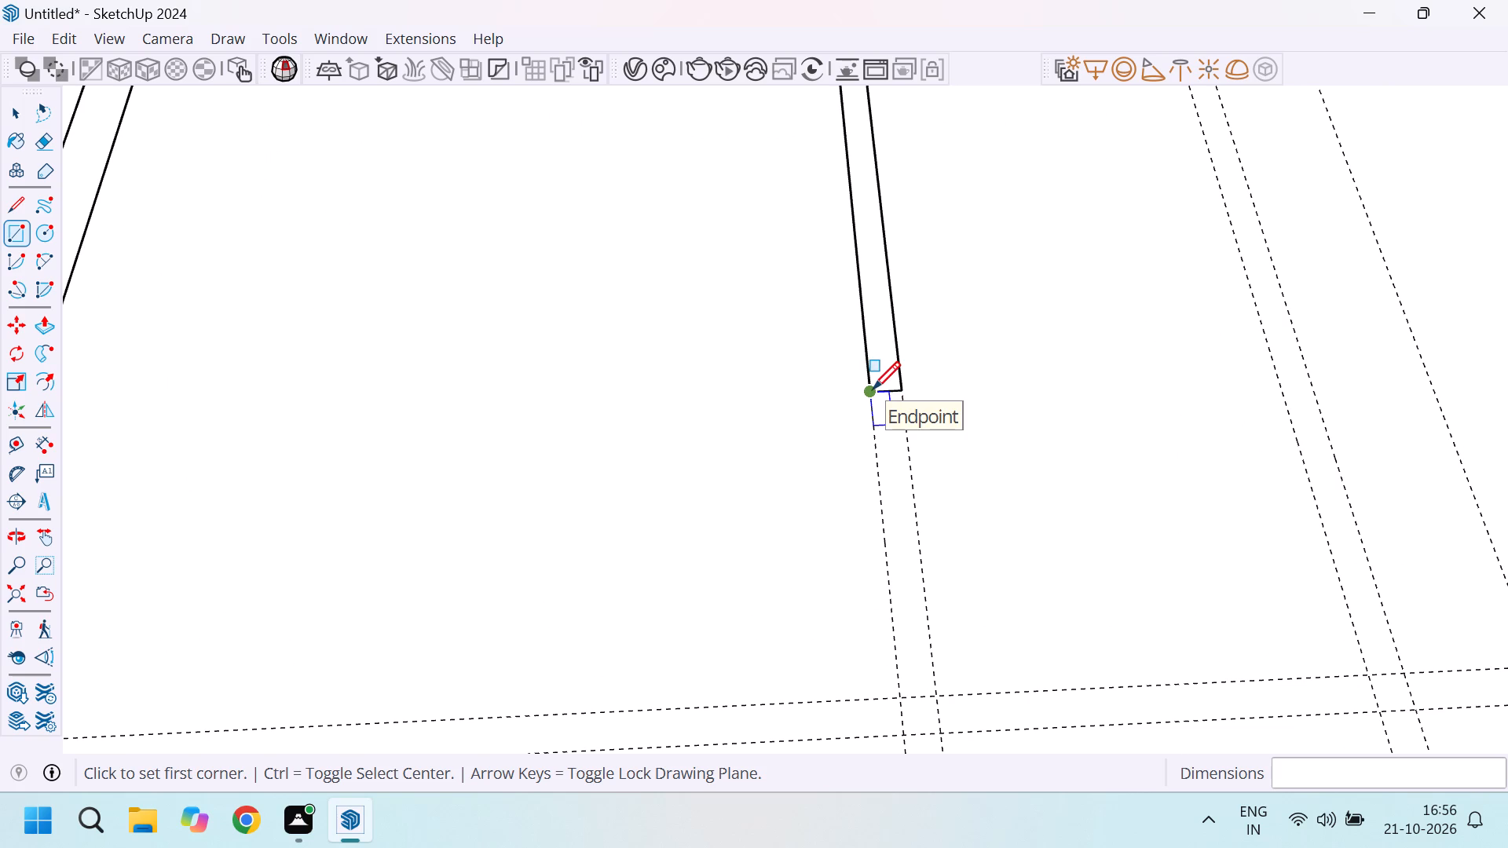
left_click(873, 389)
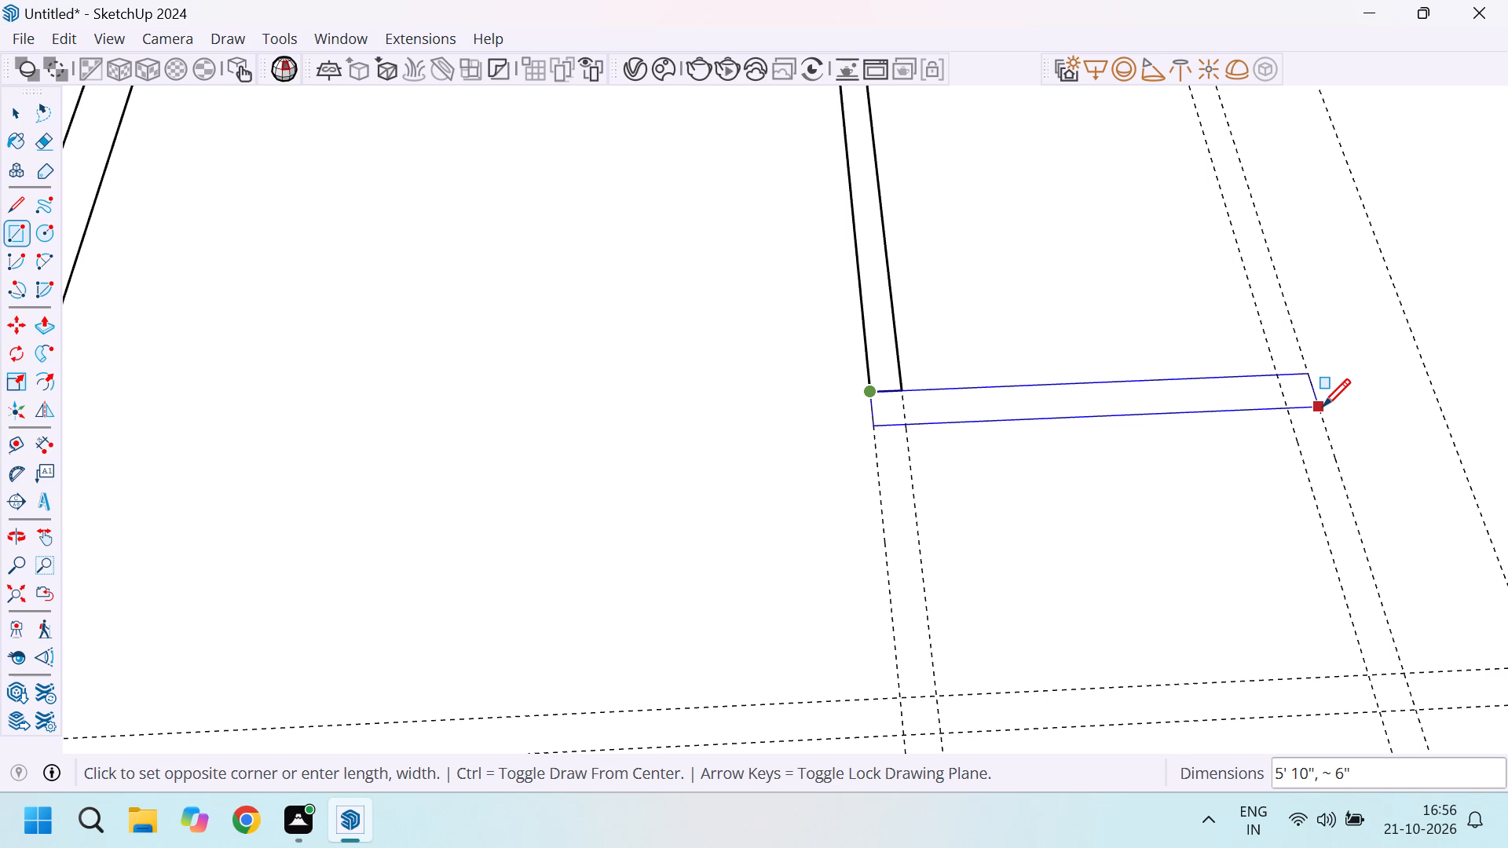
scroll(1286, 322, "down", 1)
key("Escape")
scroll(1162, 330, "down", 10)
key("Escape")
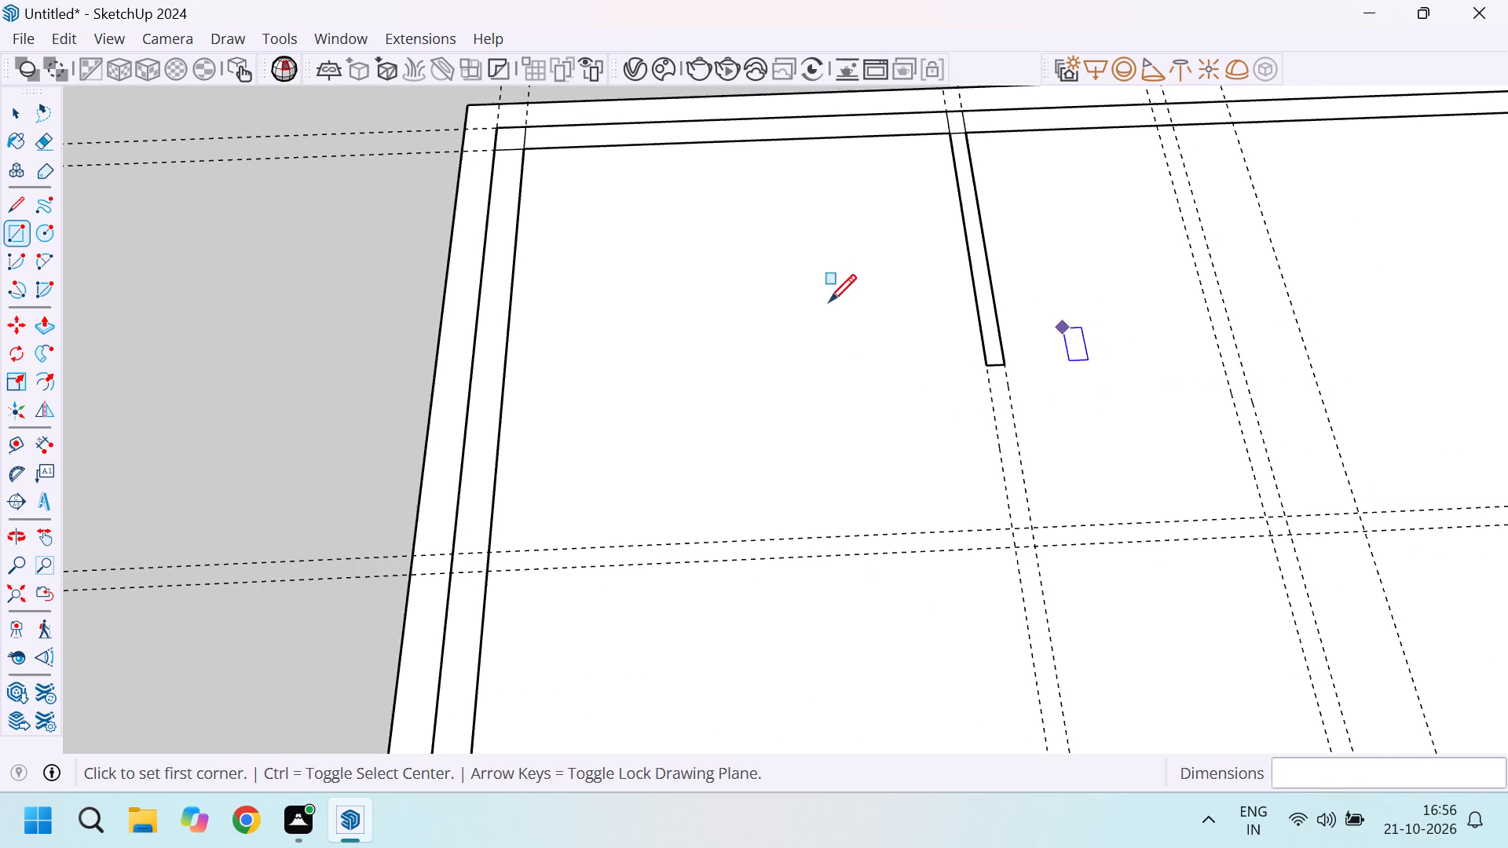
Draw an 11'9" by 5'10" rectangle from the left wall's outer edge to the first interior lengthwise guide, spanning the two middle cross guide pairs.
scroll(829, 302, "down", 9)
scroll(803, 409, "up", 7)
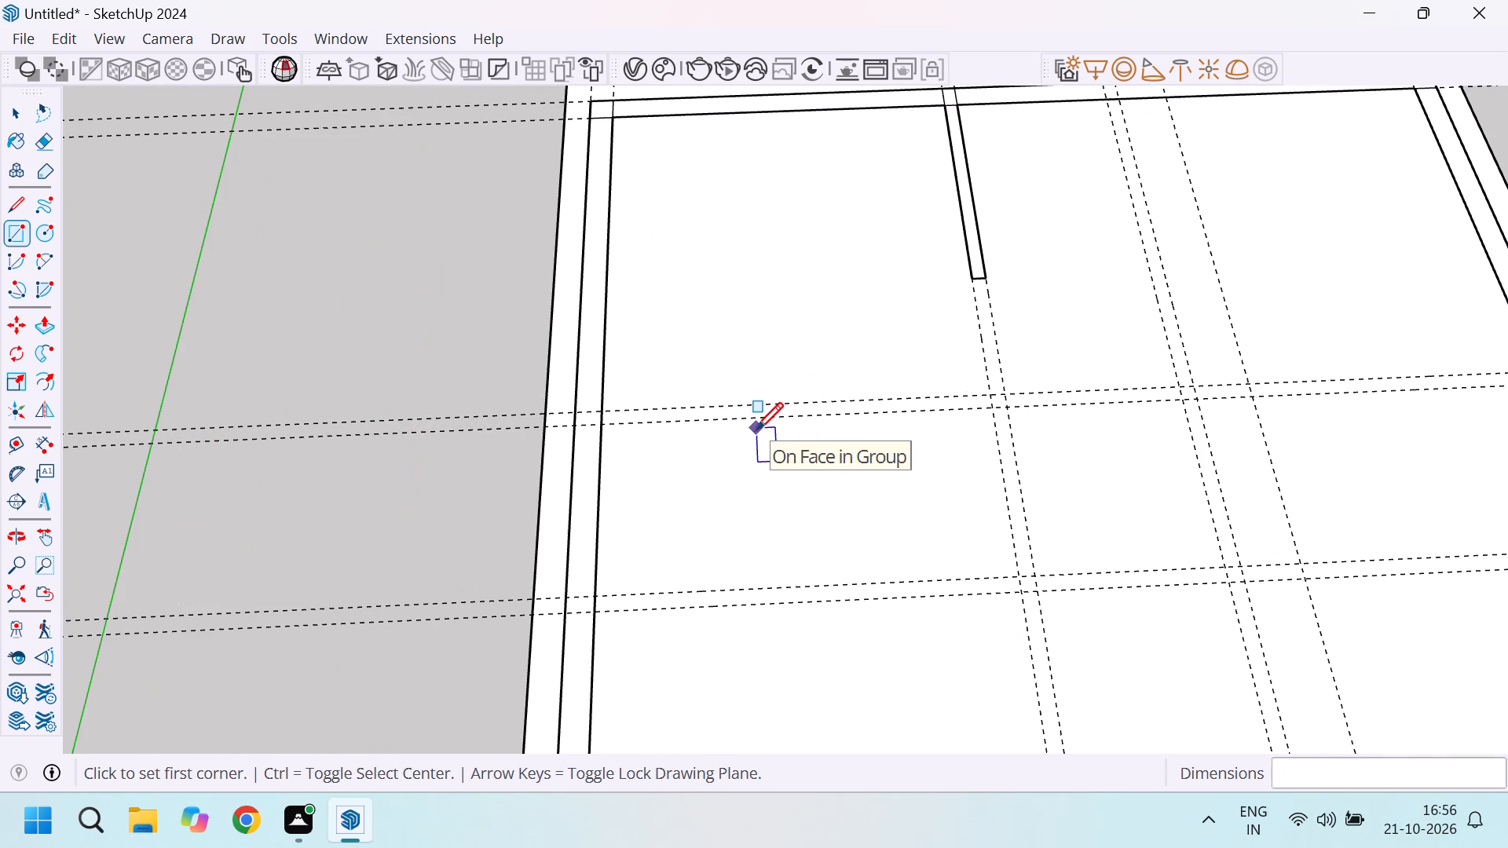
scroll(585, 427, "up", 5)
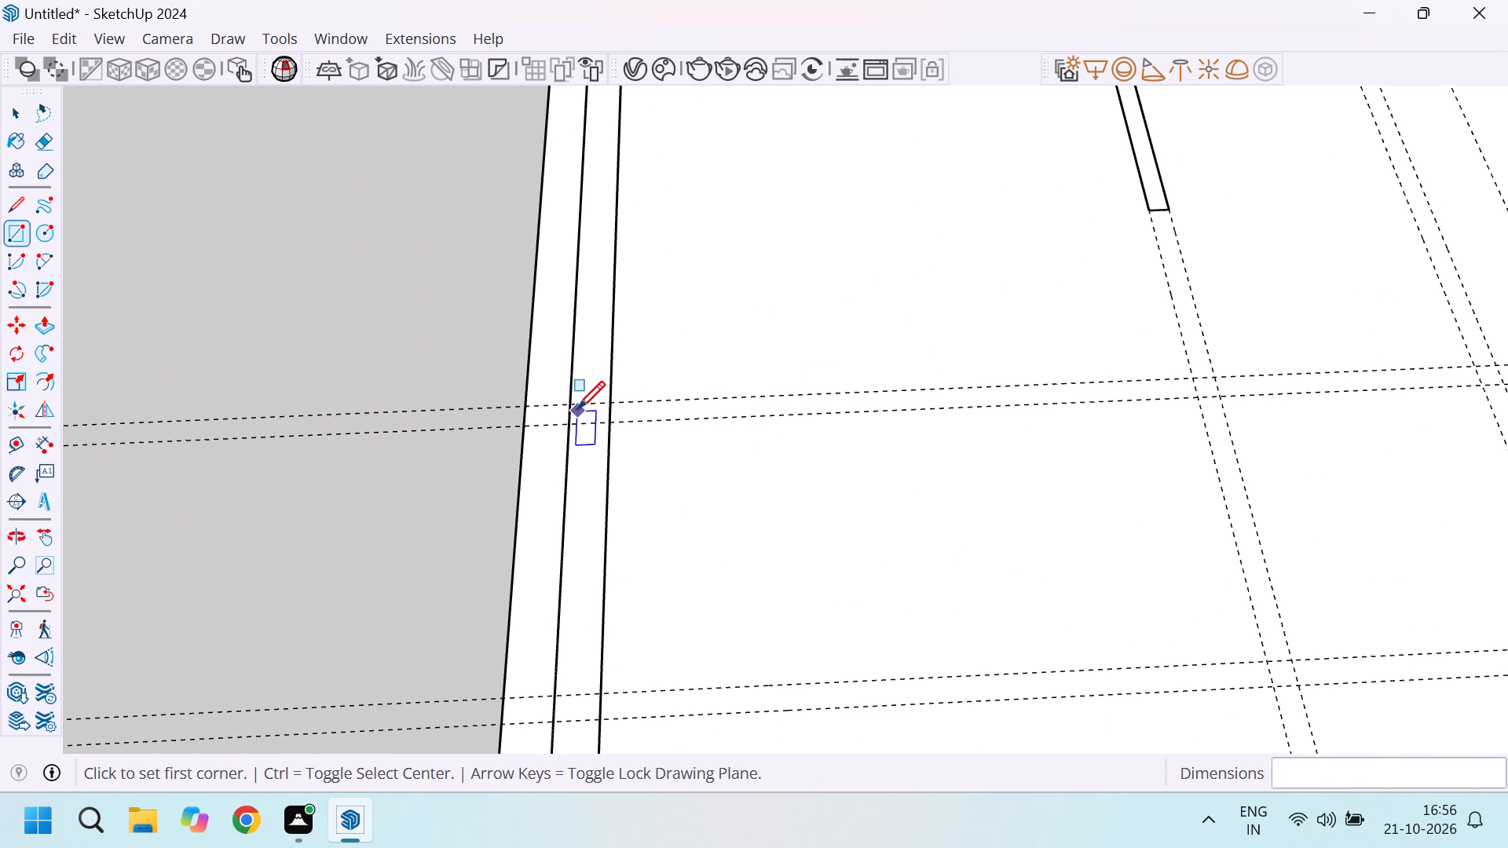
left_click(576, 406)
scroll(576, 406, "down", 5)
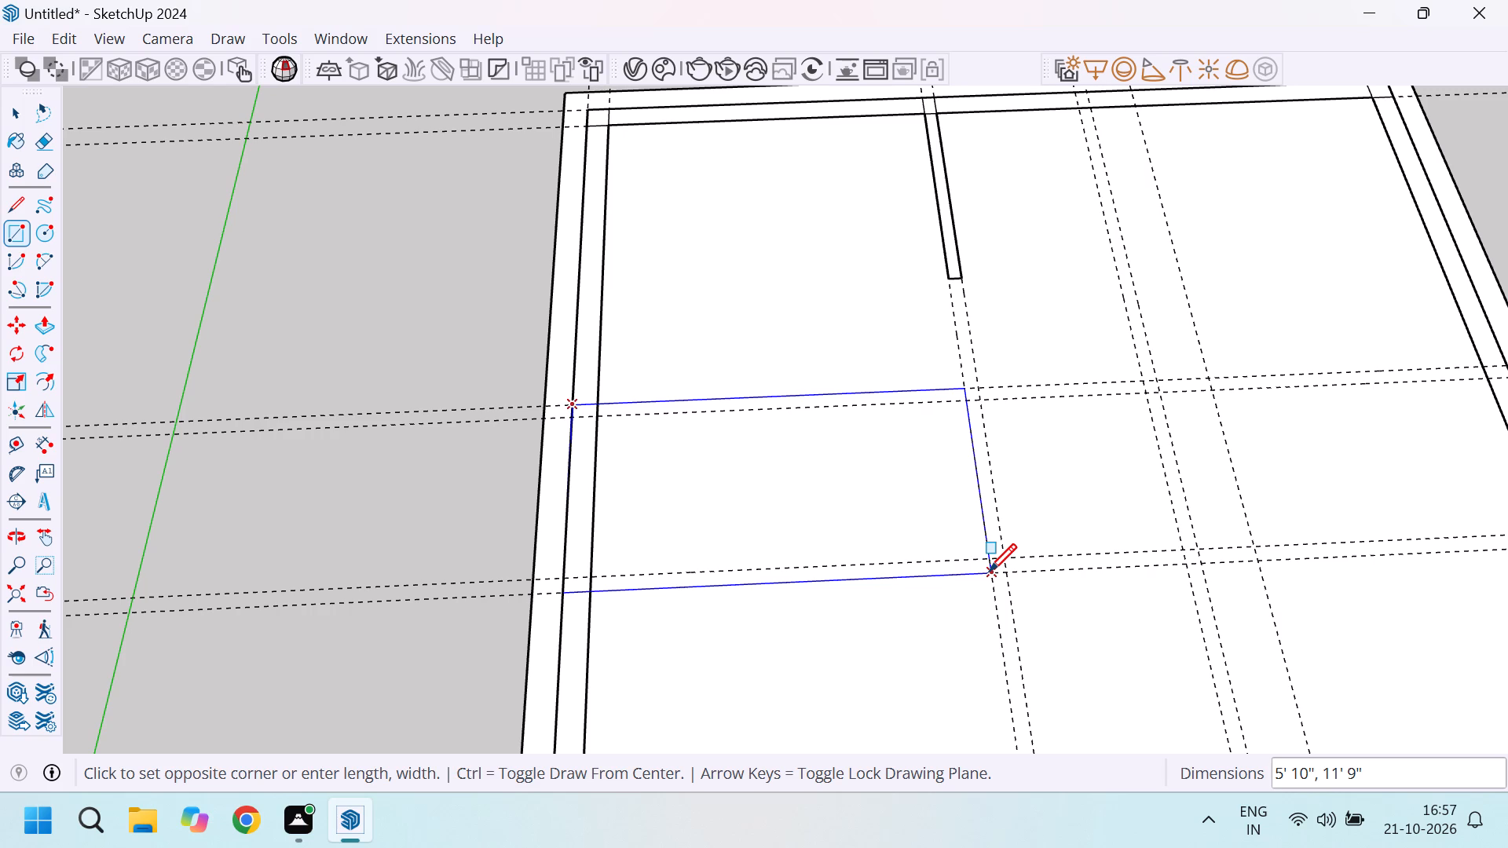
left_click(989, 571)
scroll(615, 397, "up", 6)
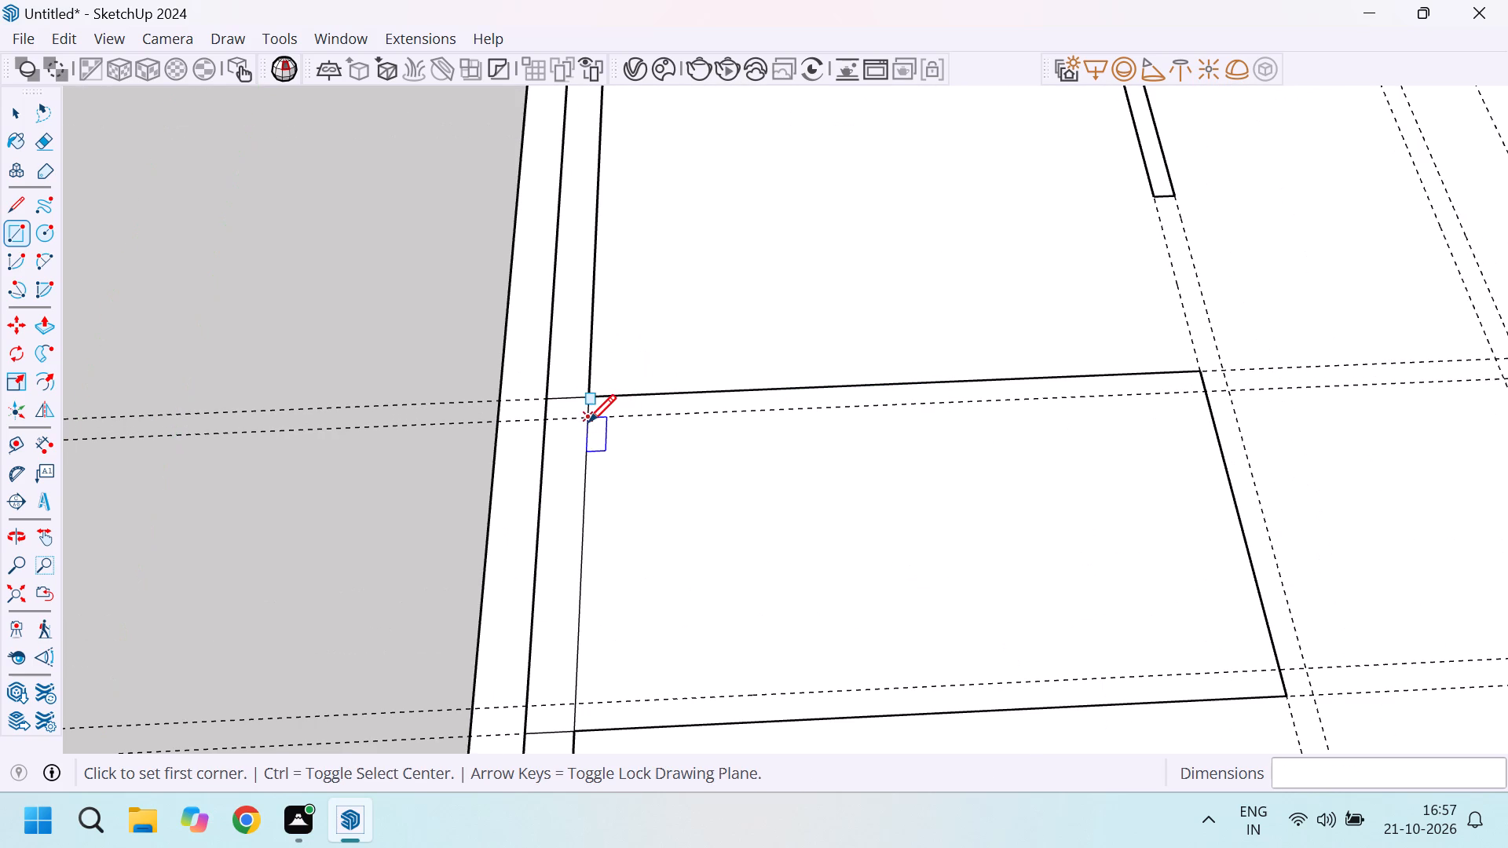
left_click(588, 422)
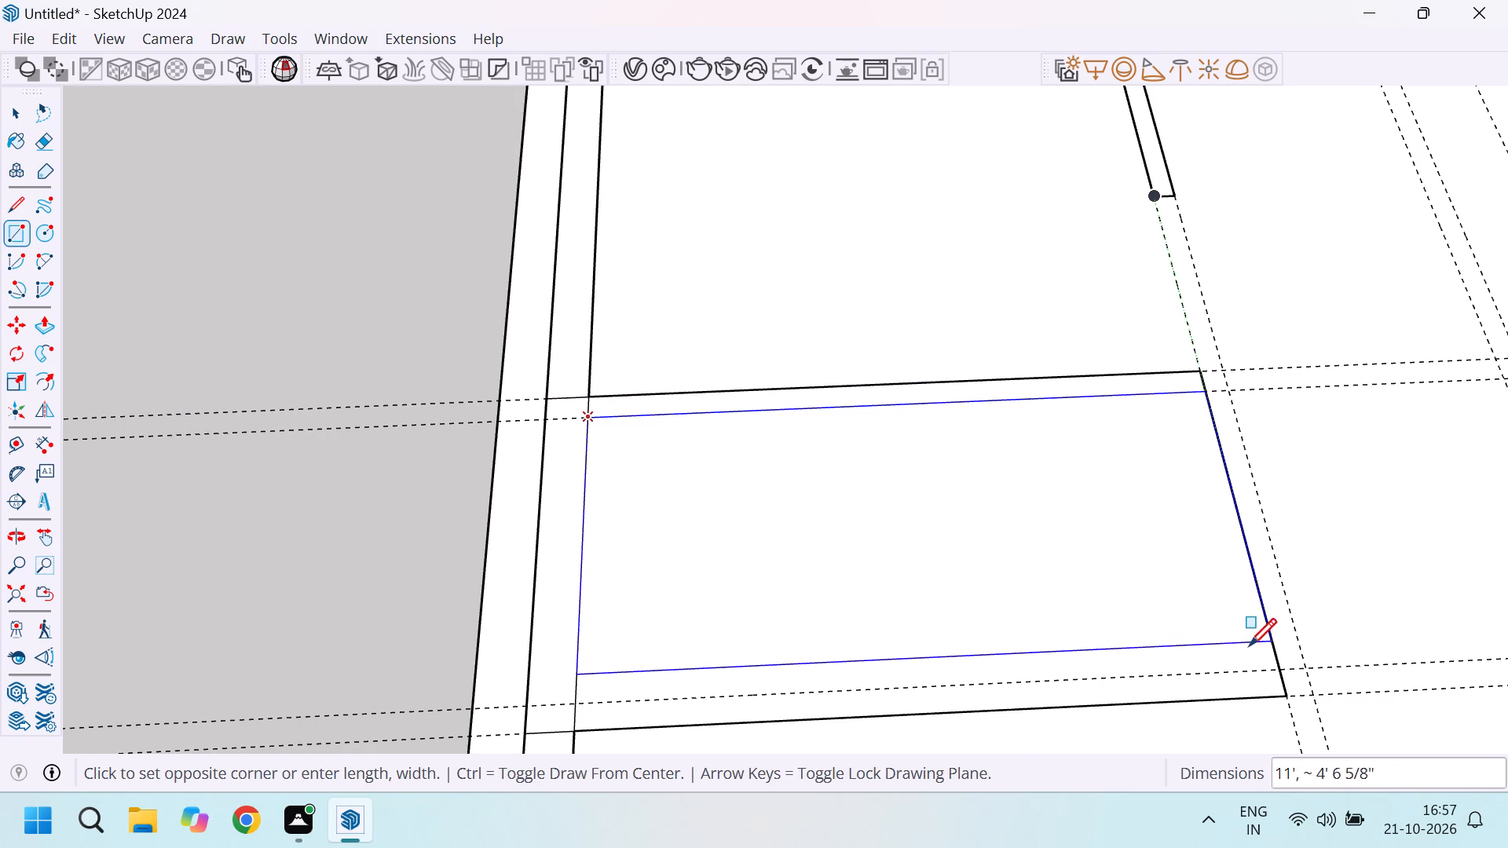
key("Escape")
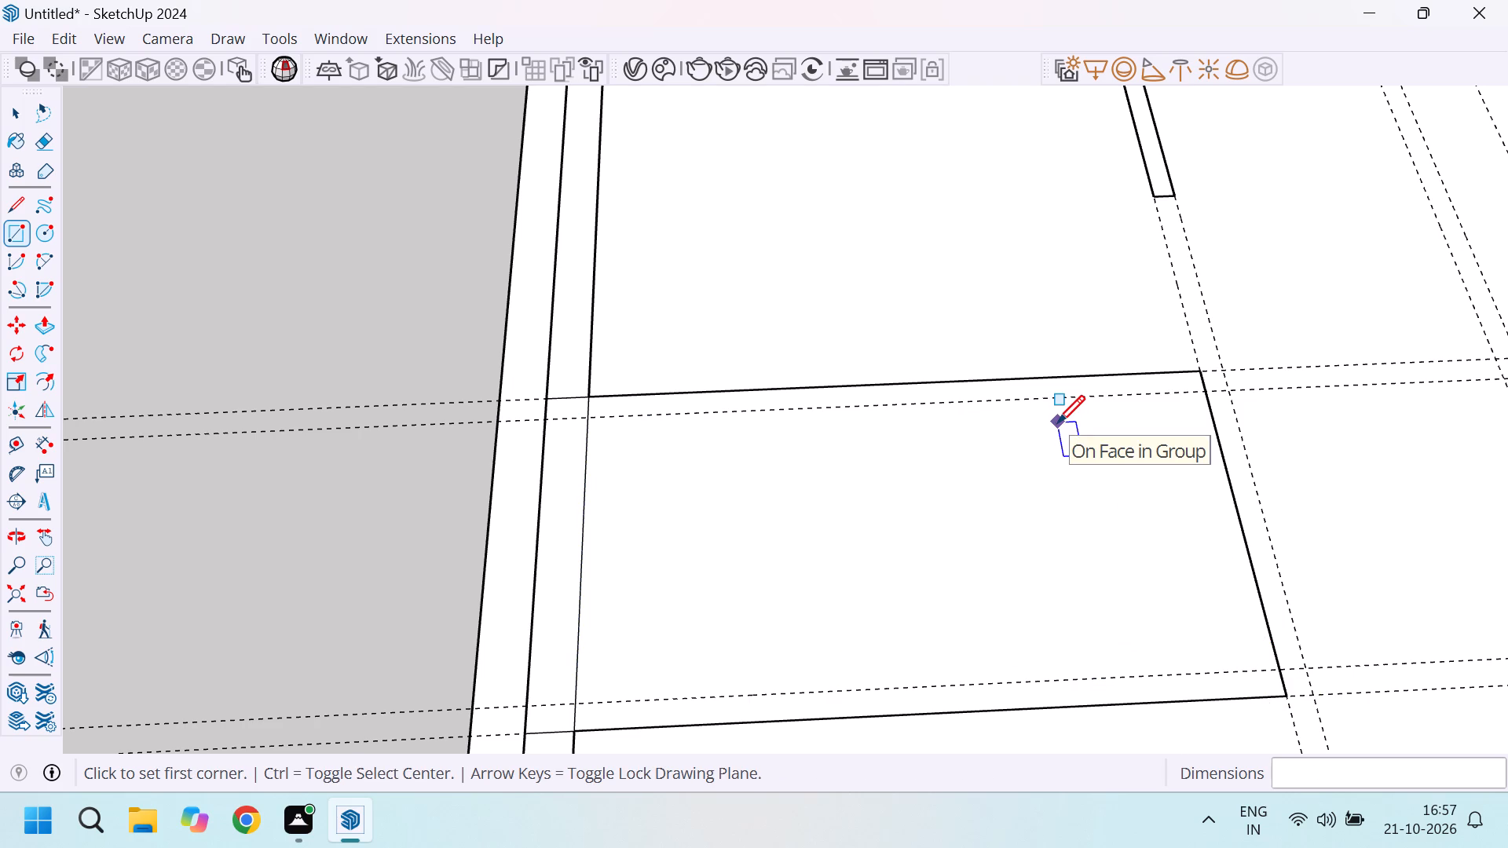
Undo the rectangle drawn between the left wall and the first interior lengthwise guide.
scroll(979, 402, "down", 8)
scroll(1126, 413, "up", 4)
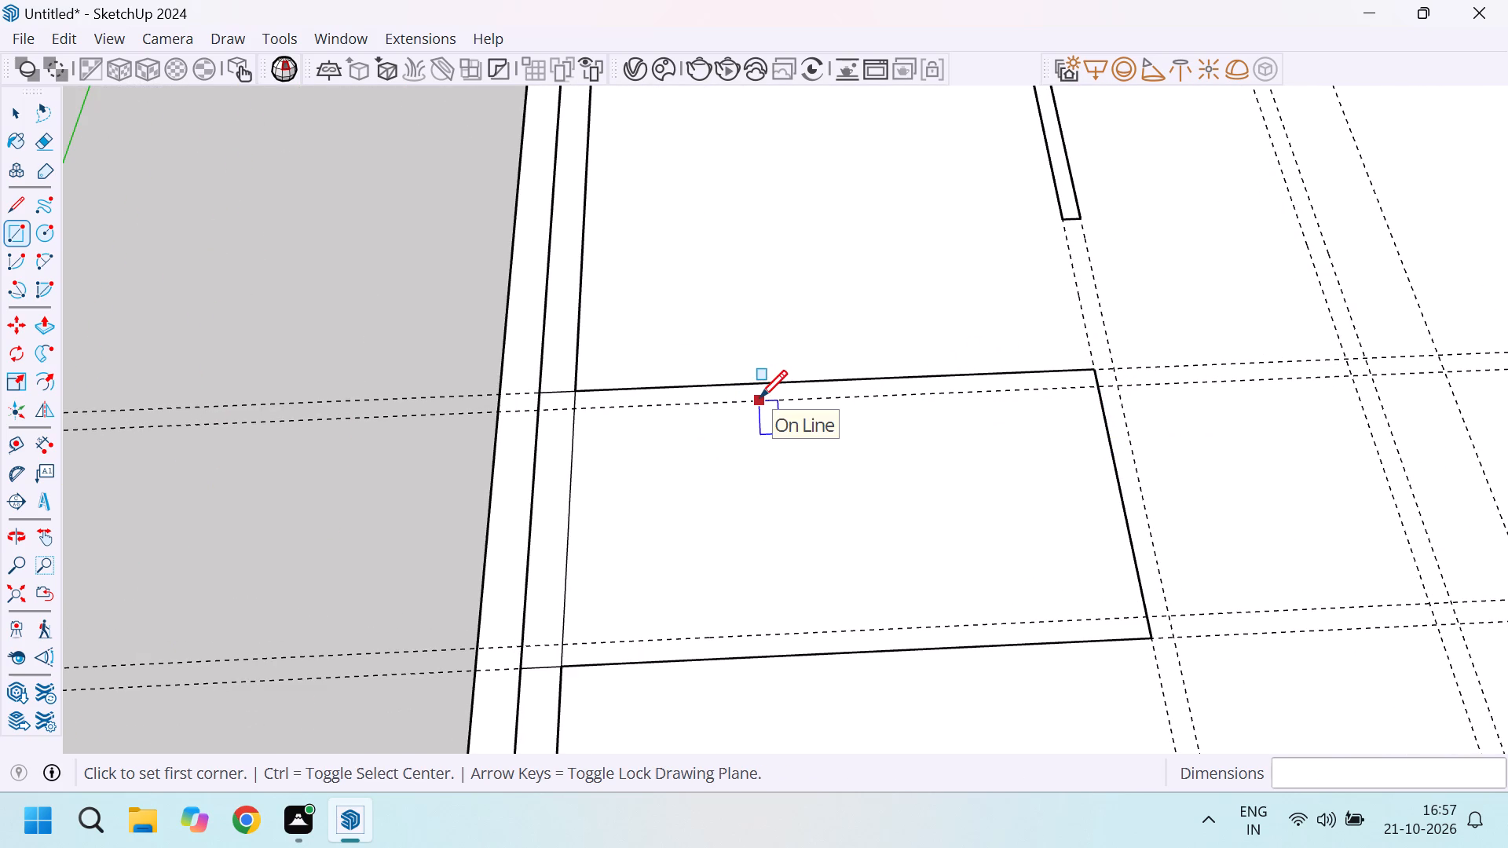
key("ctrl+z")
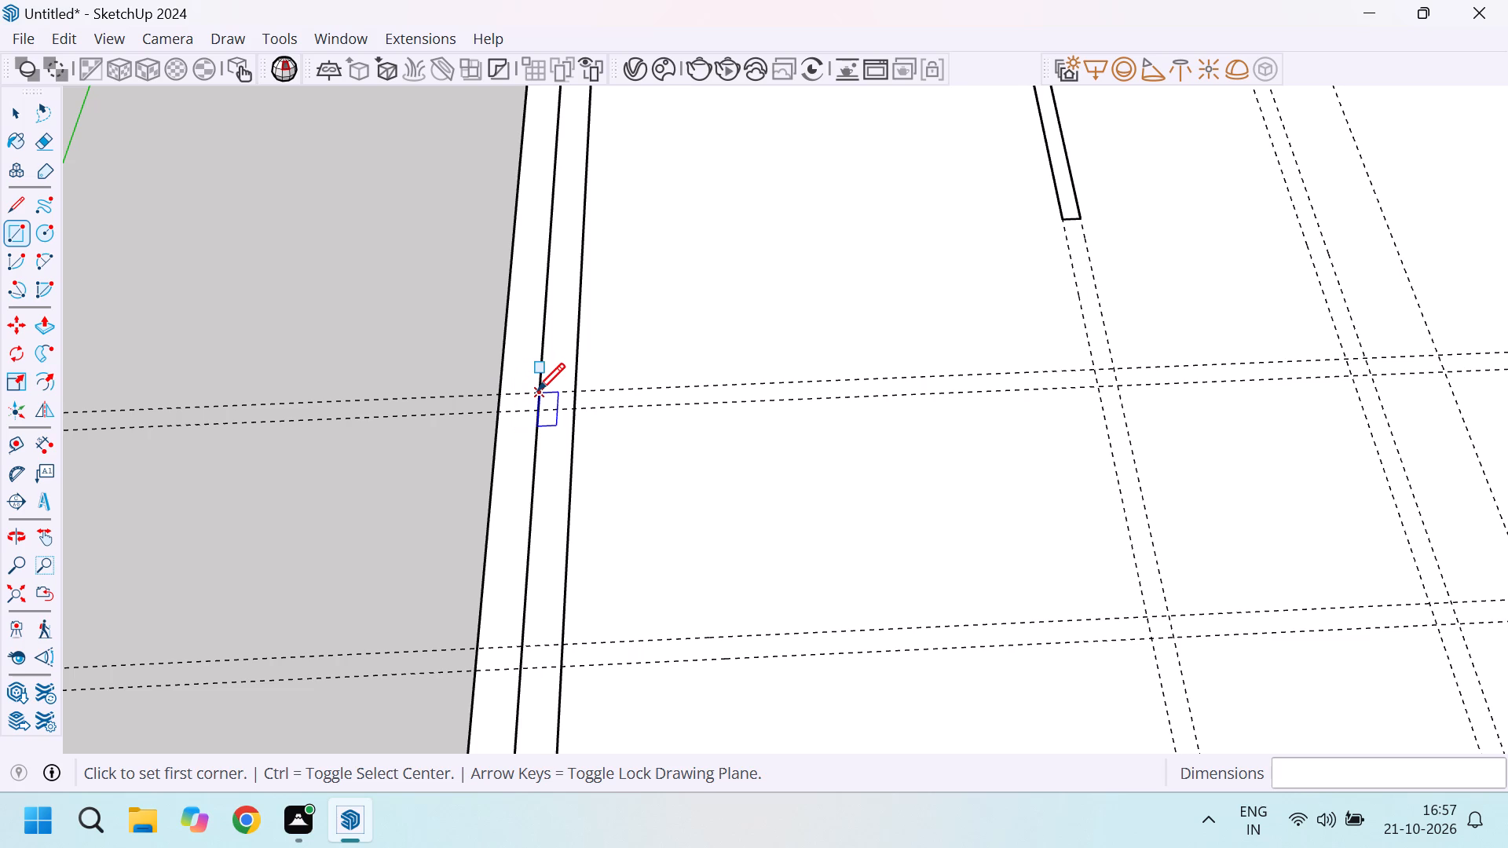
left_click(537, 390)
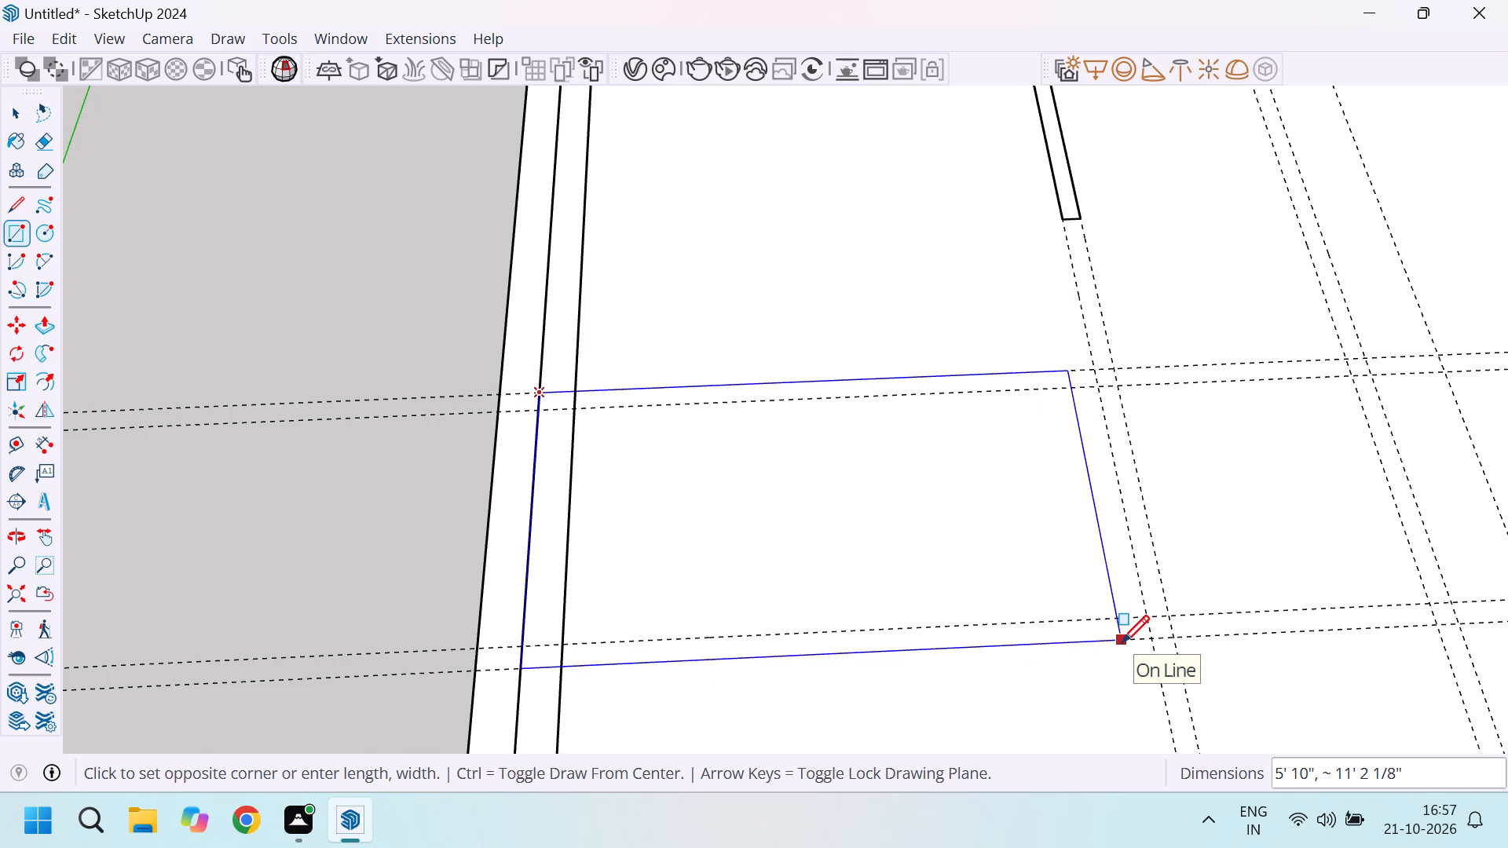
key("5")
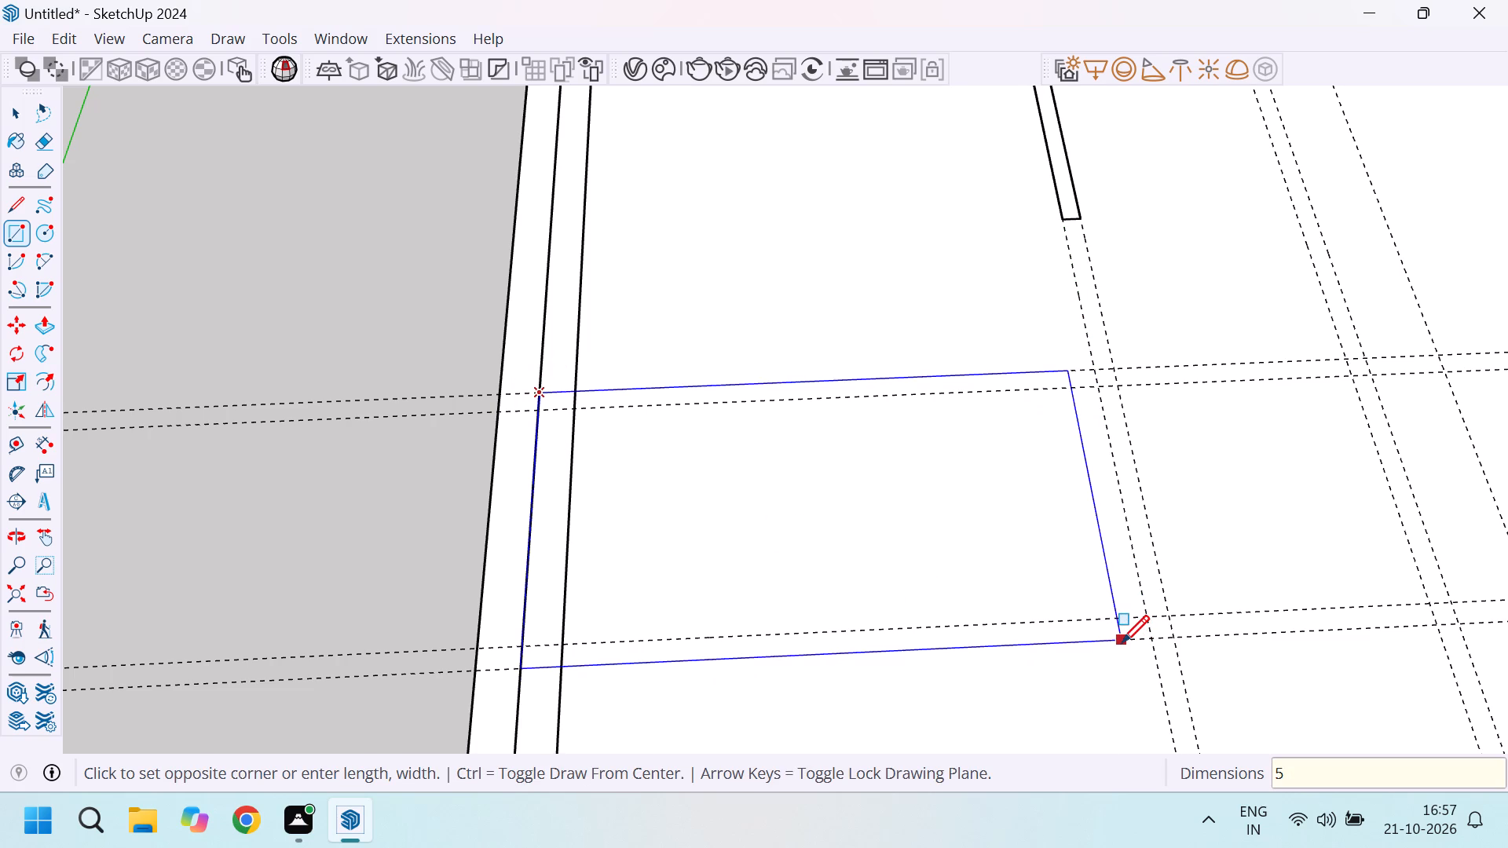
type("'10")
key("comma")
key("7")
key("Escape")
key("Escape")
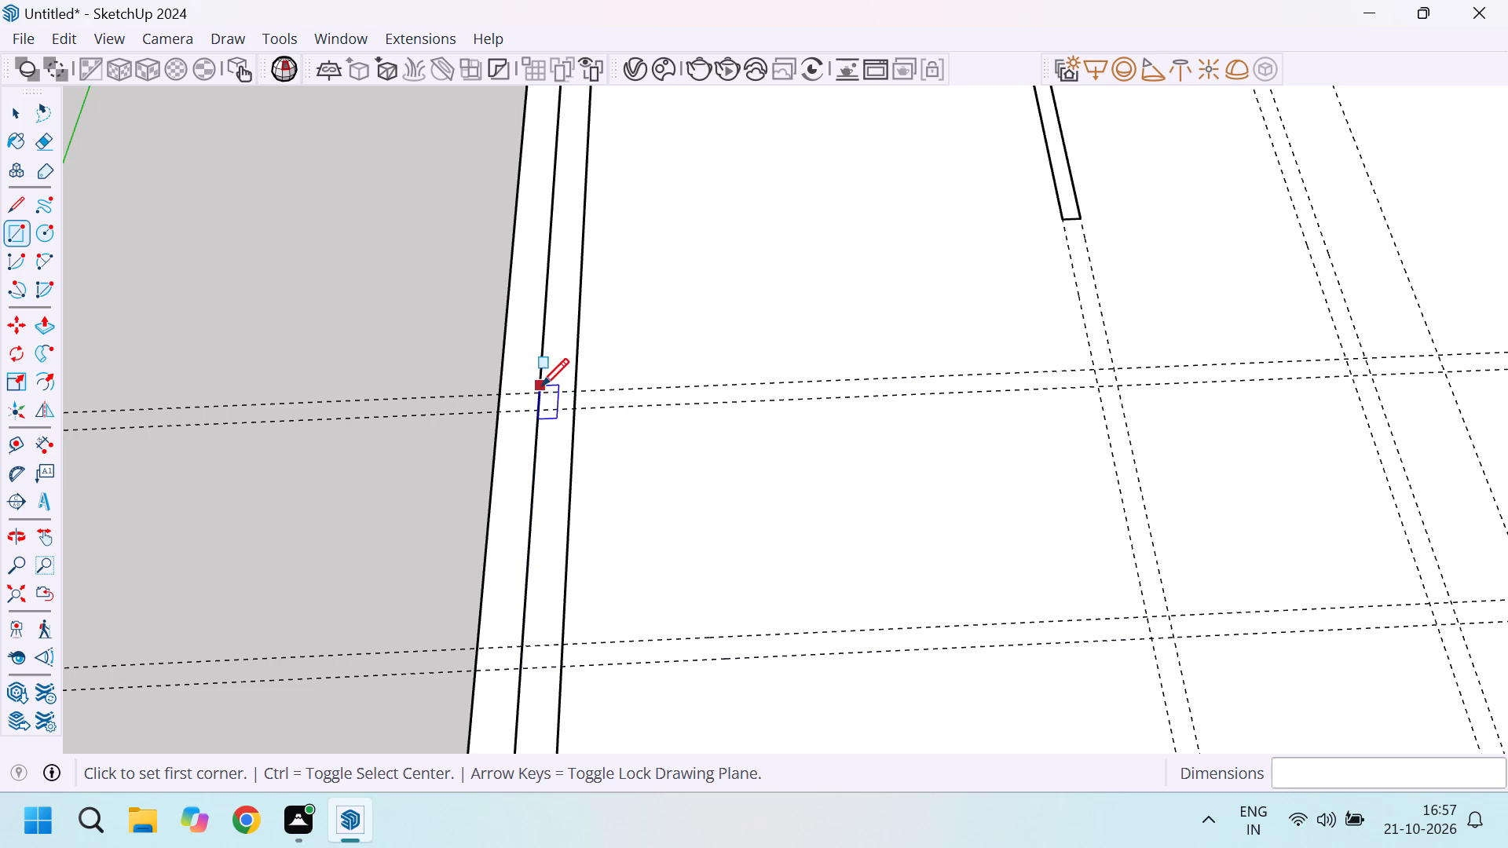
Draw a 5'10" by 8'2" rectangle from the left wall's outer edge inward, spanning the two middle cross guide pairs.
left_click(542, 392)
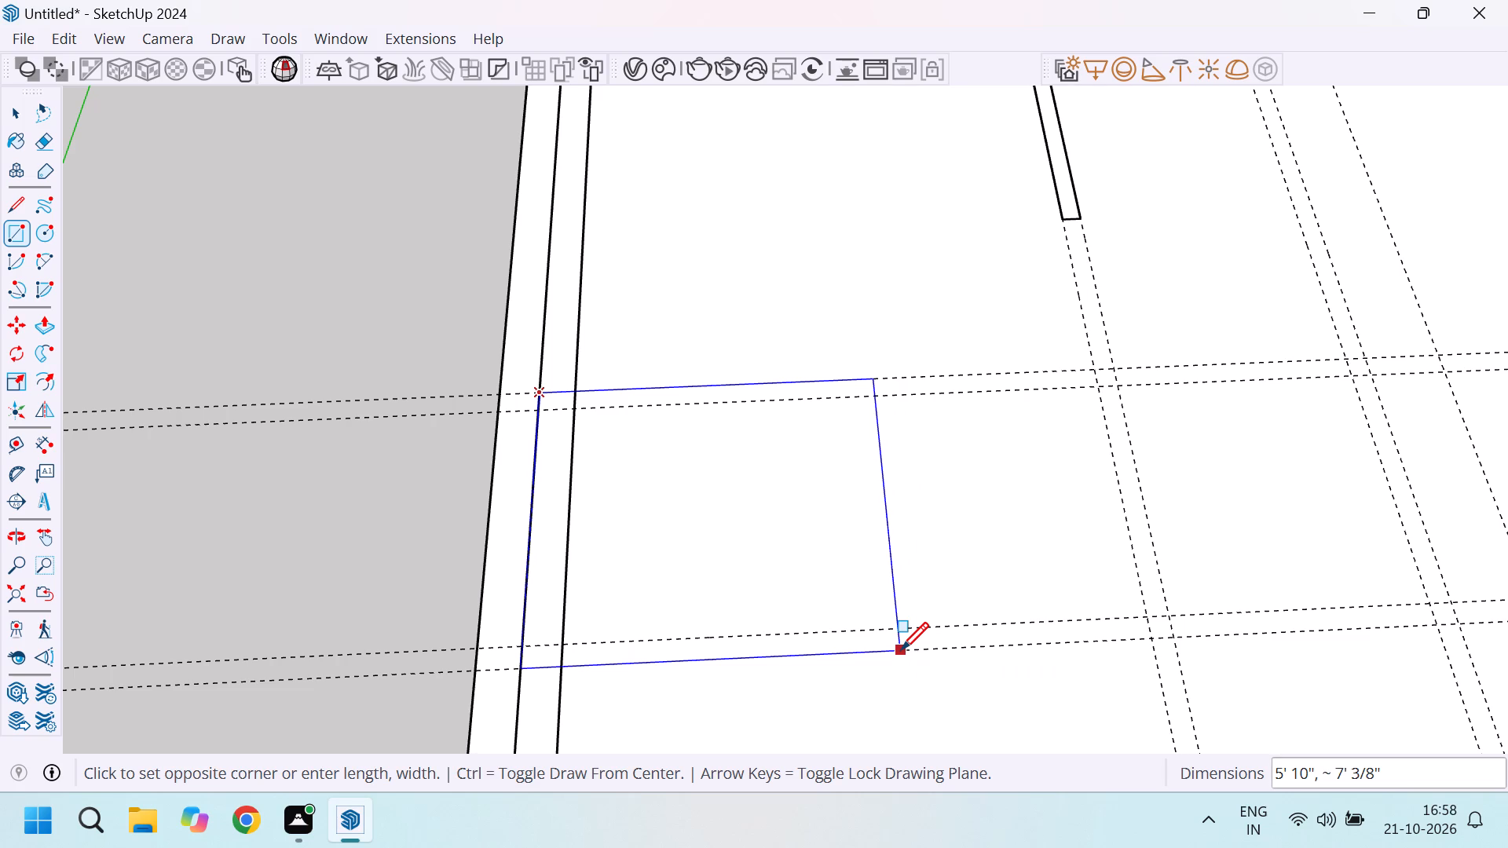
key("5")
type("'10")
key("comma")
key("7")
type("'9")
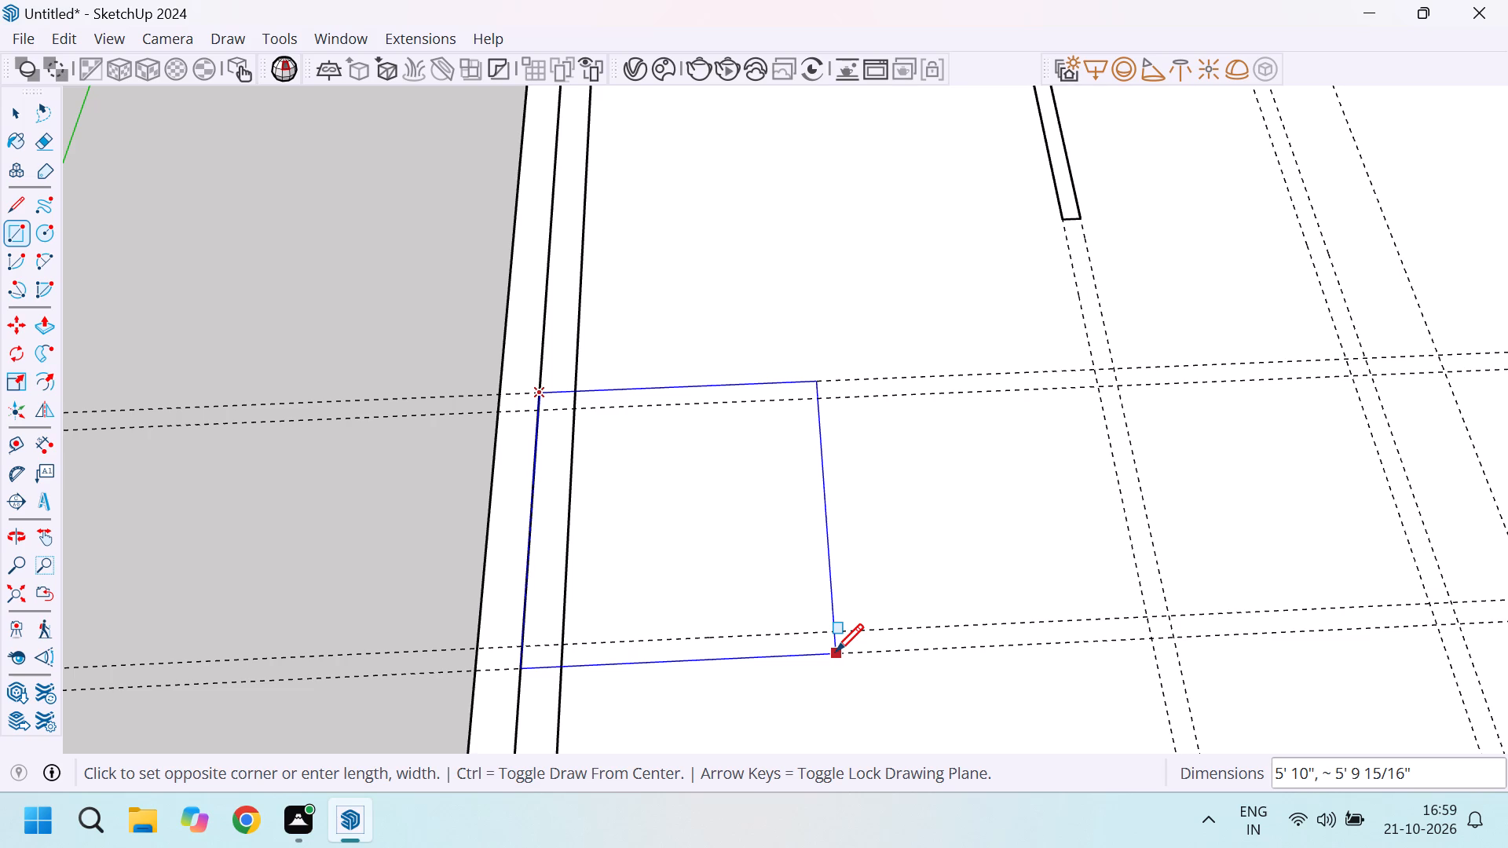
key("5")
key("apostrophe")
key("1")
key("0")
key("comma")
key("8")
type("'2")
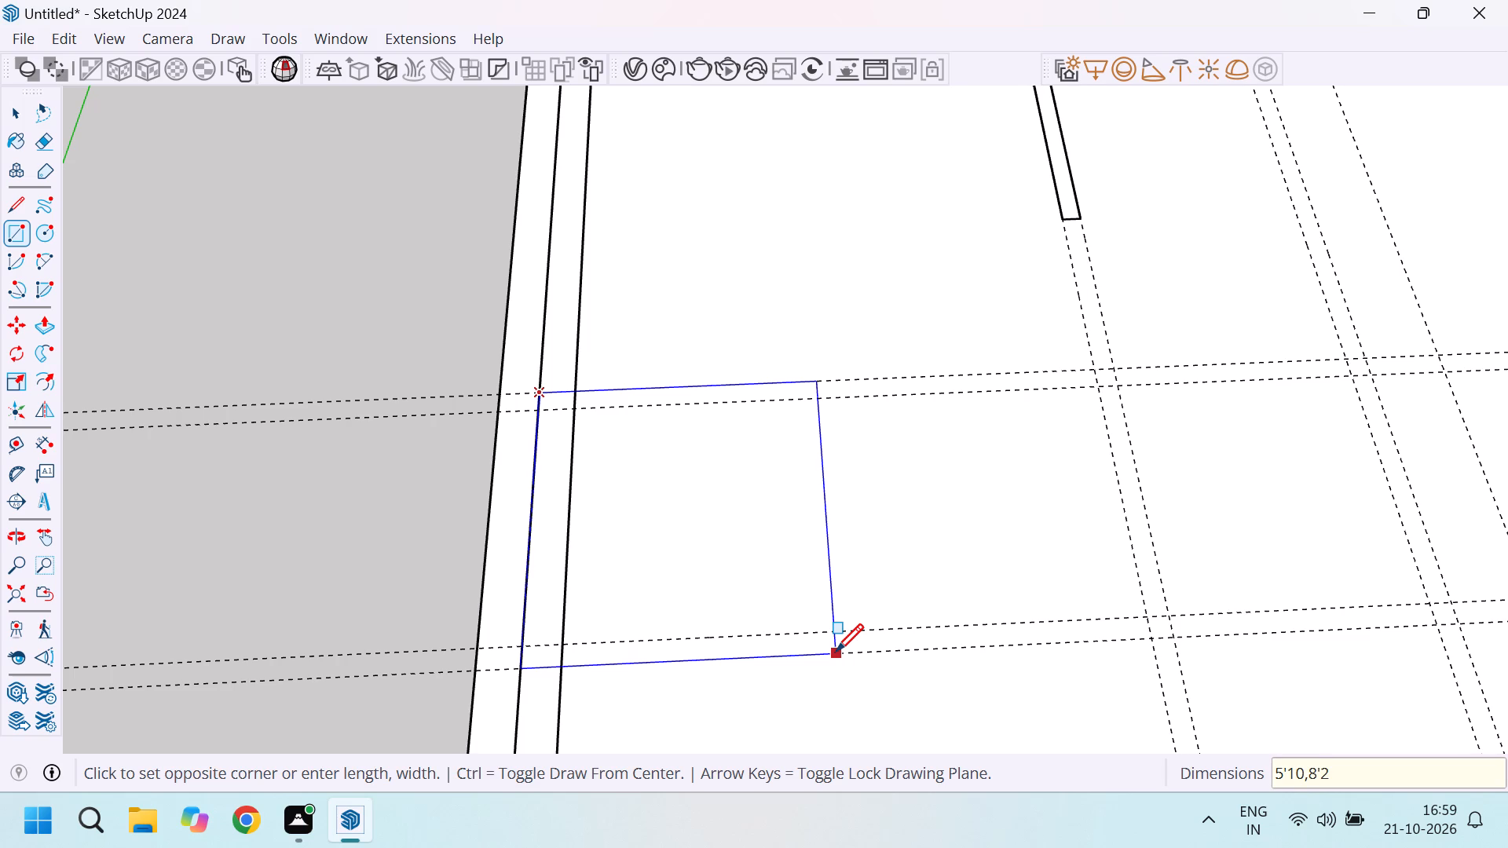
key("Return")
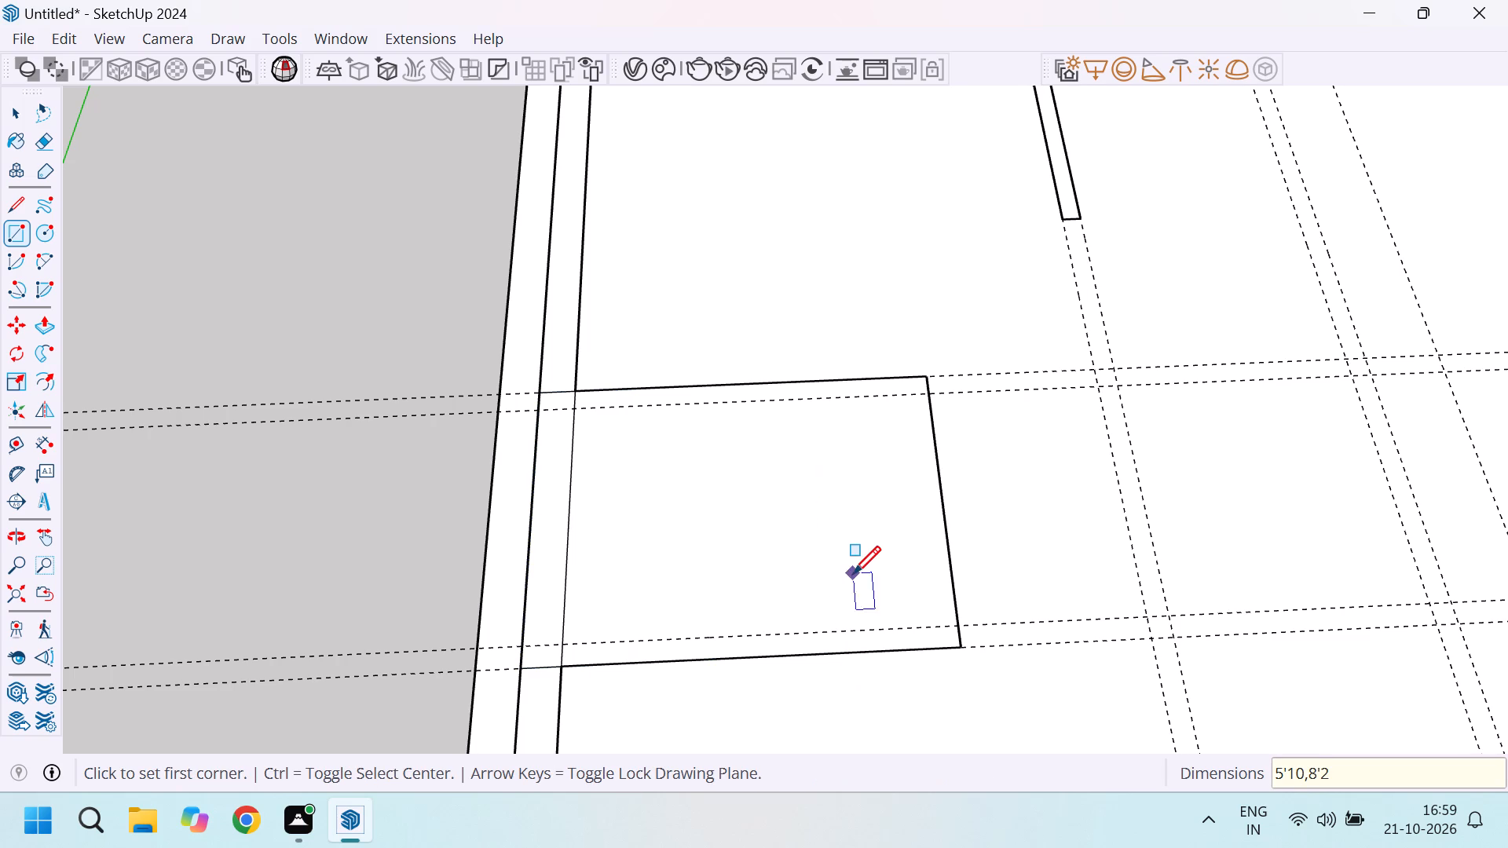
Draw a 5' by 7' rectangle inside the new room outline, starting where the left wall's inner edge meets the rear cross pair's inner guide.
scroll(526, 411, "up", 3)
left_click(587, 409)
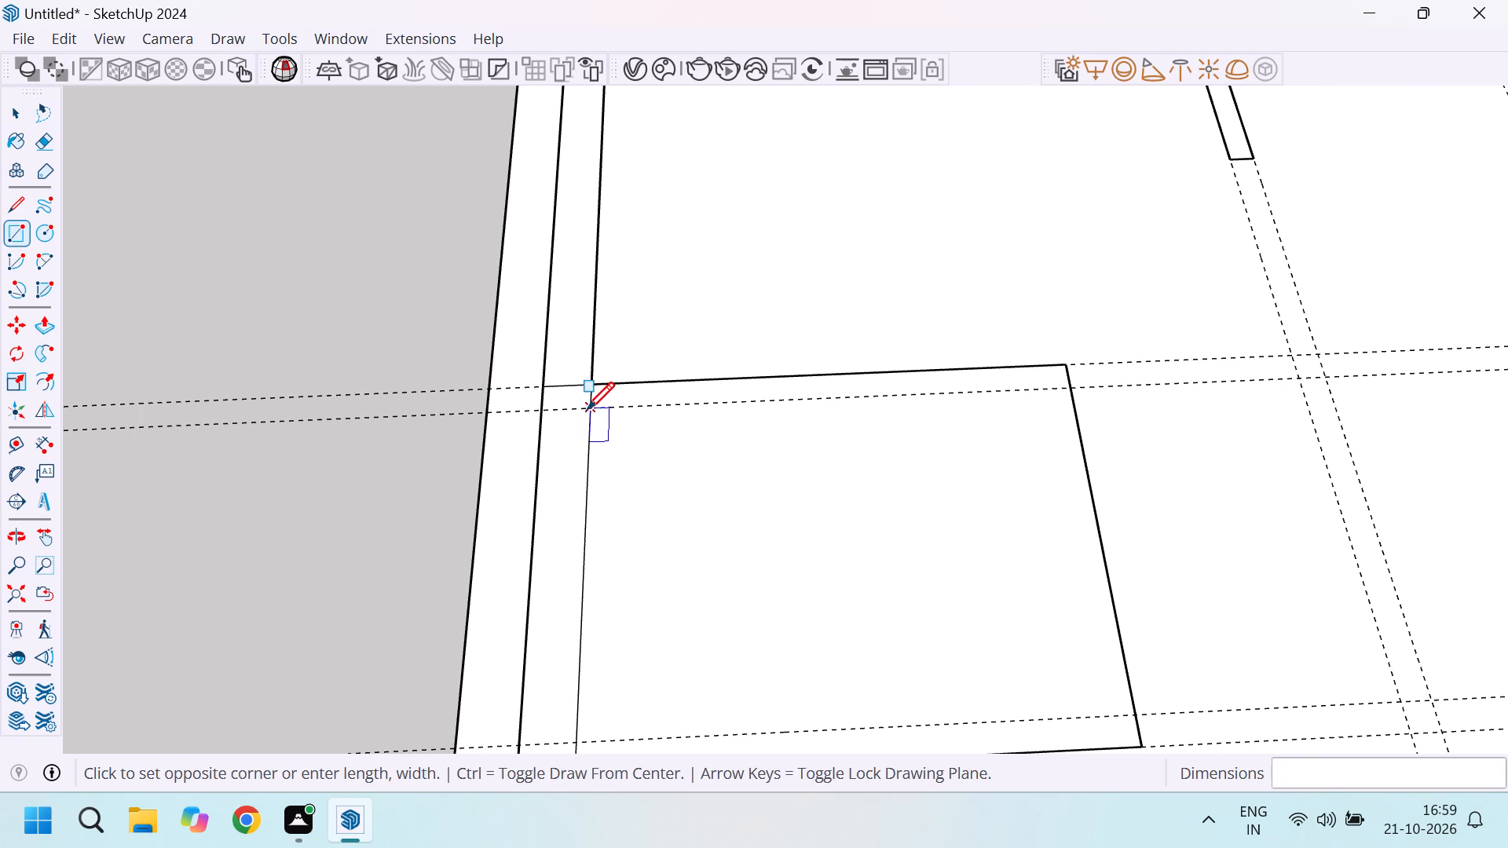
scroll(757, 503, "down", 3)
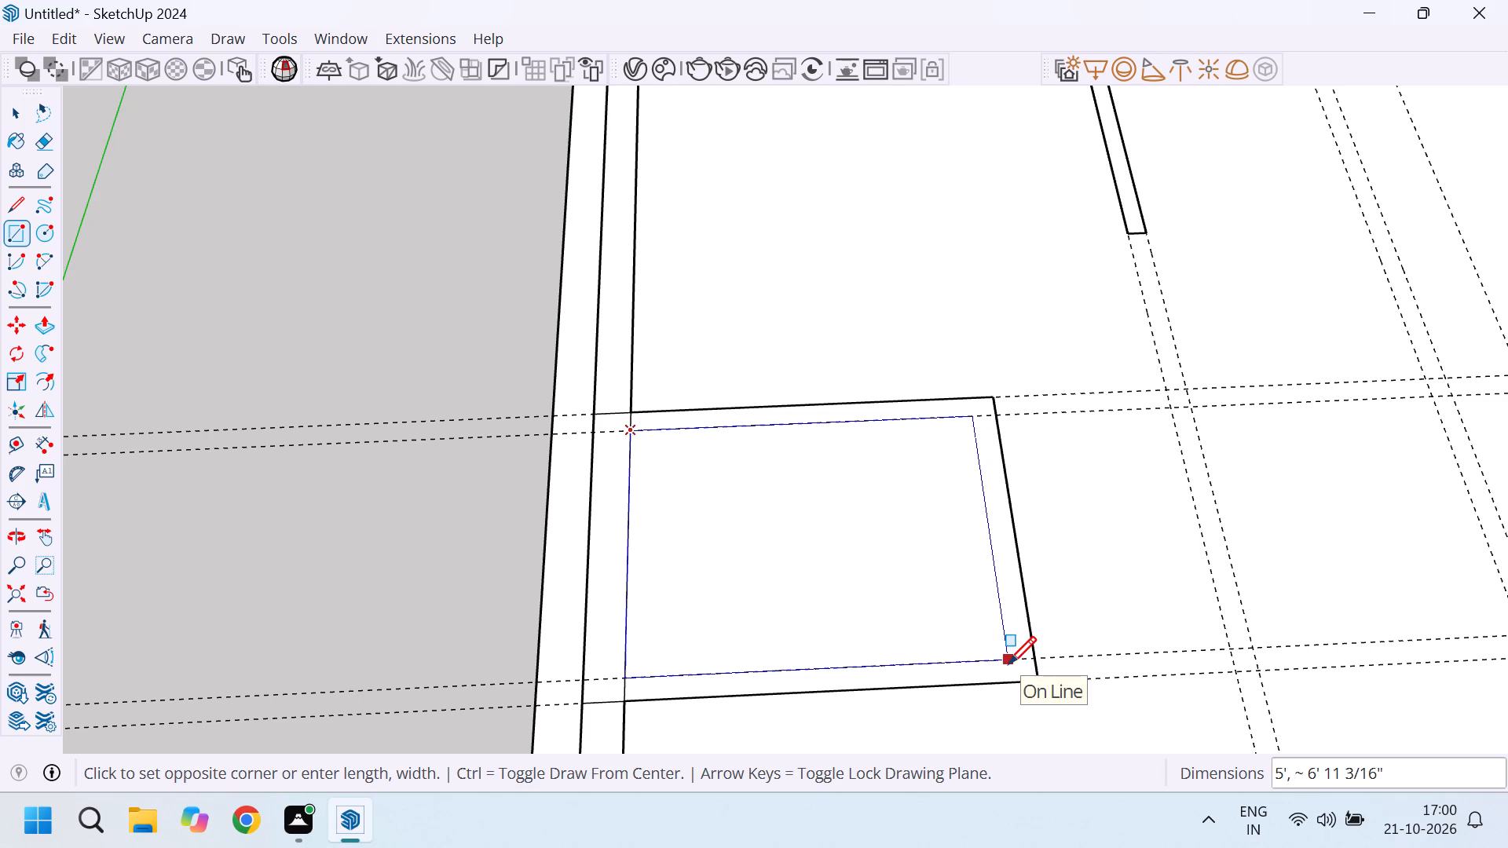
key("5")
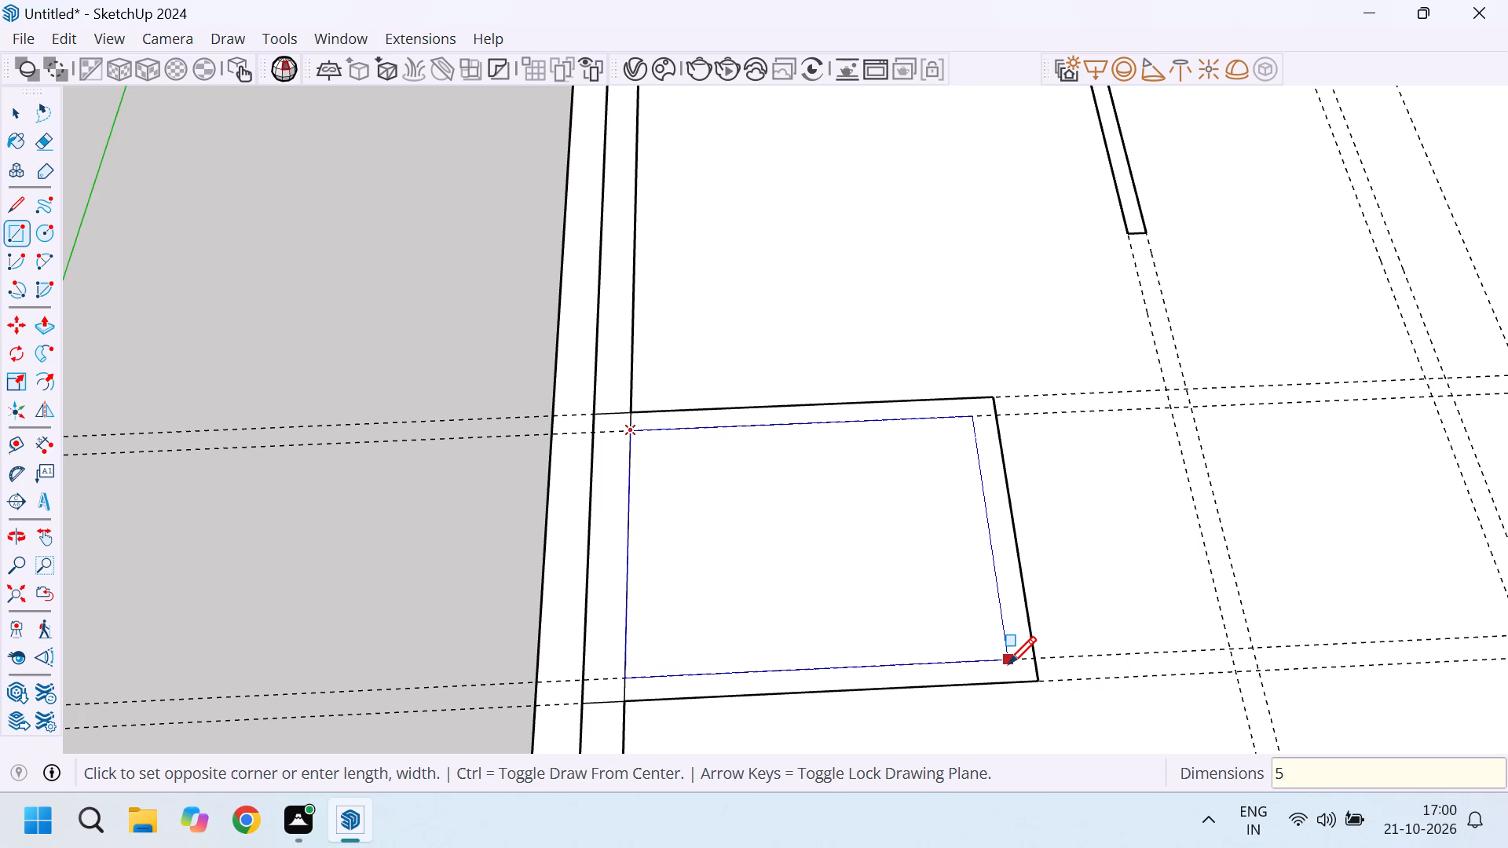
type("',7")
key("apostrophe")
key("Return")
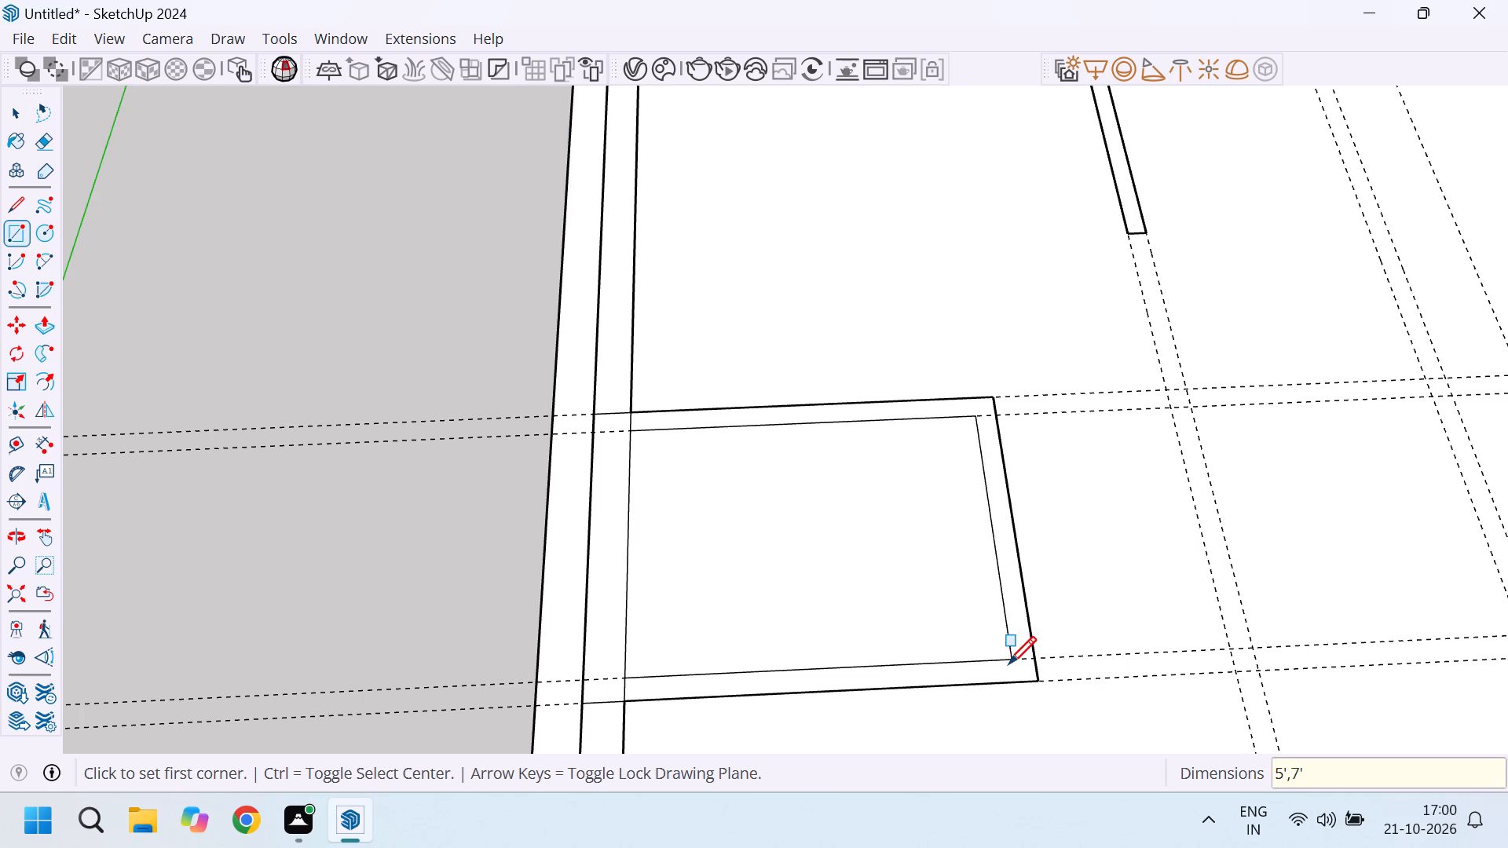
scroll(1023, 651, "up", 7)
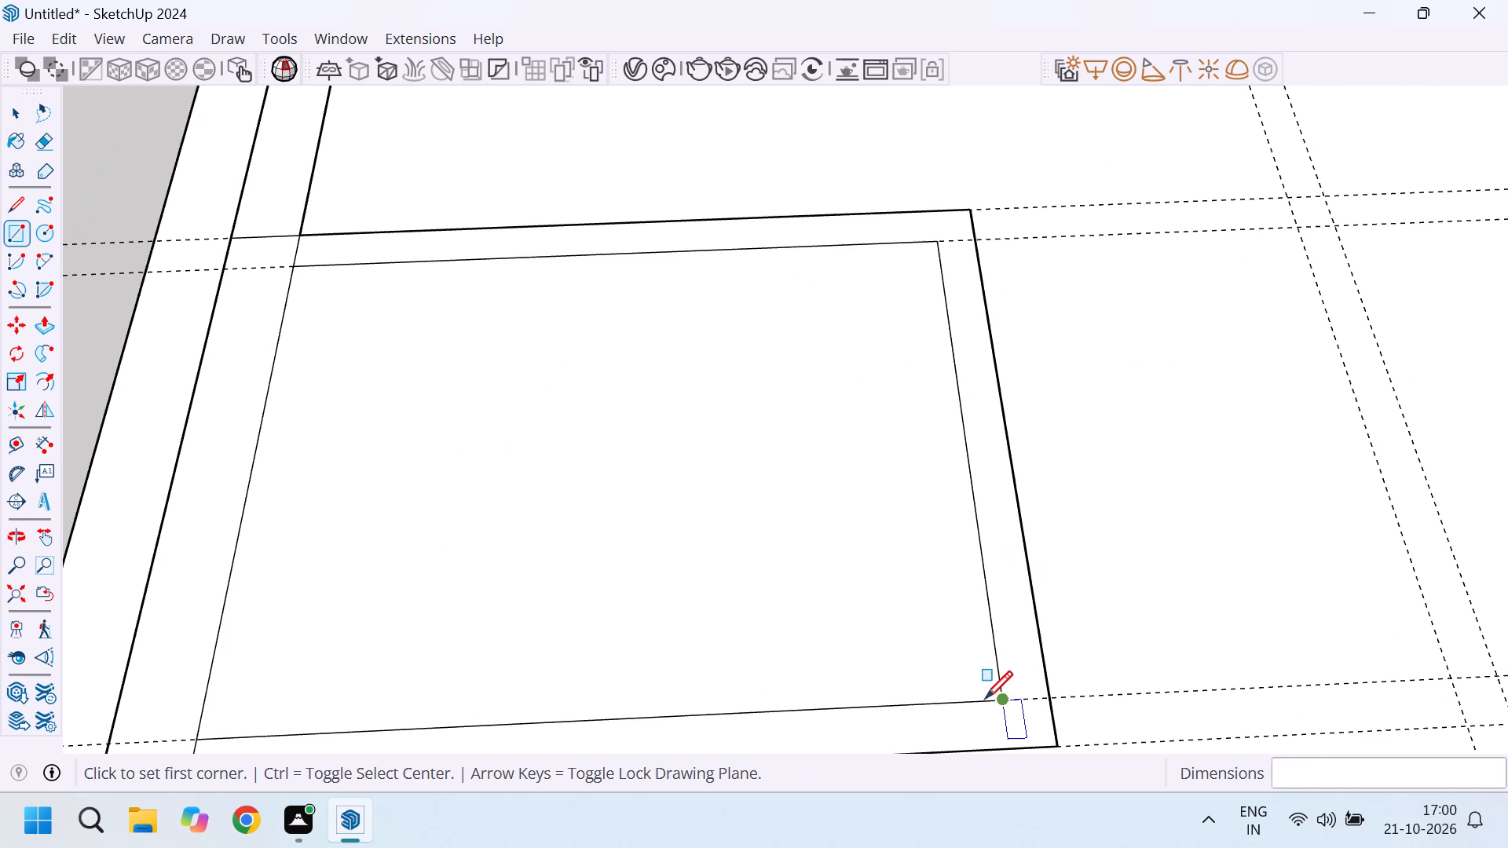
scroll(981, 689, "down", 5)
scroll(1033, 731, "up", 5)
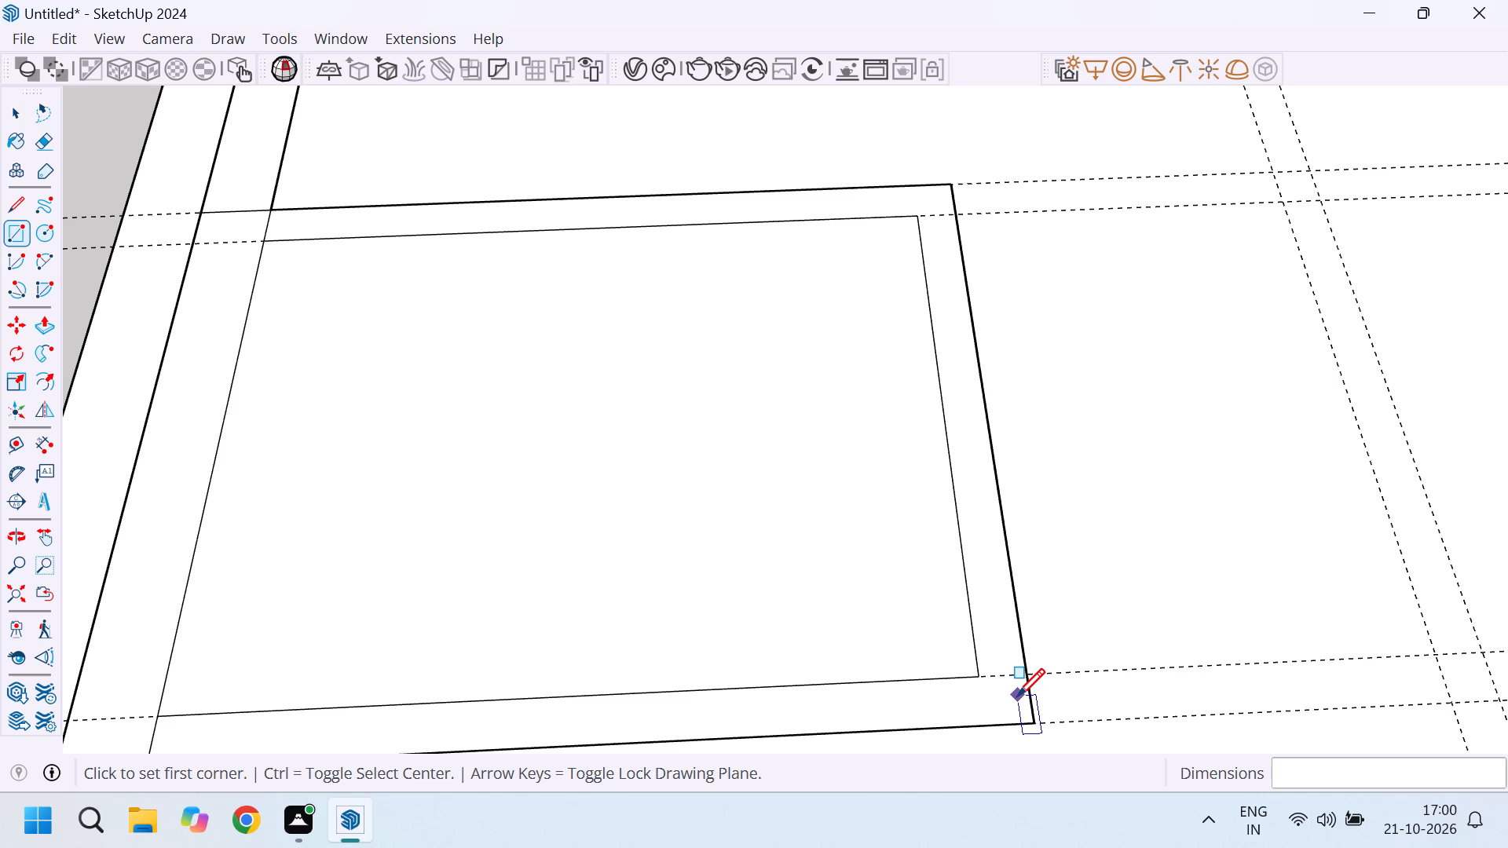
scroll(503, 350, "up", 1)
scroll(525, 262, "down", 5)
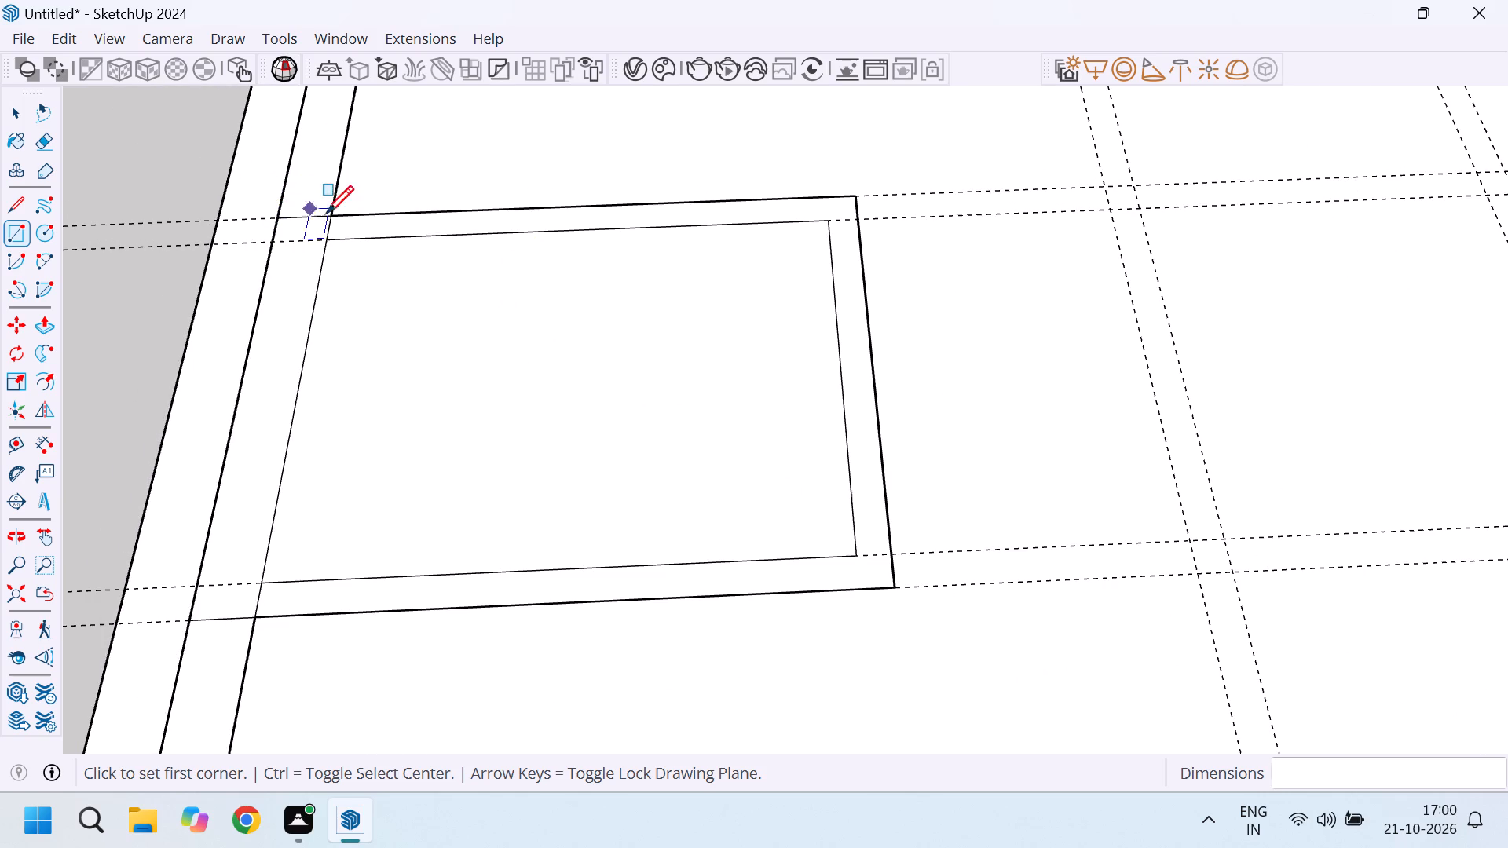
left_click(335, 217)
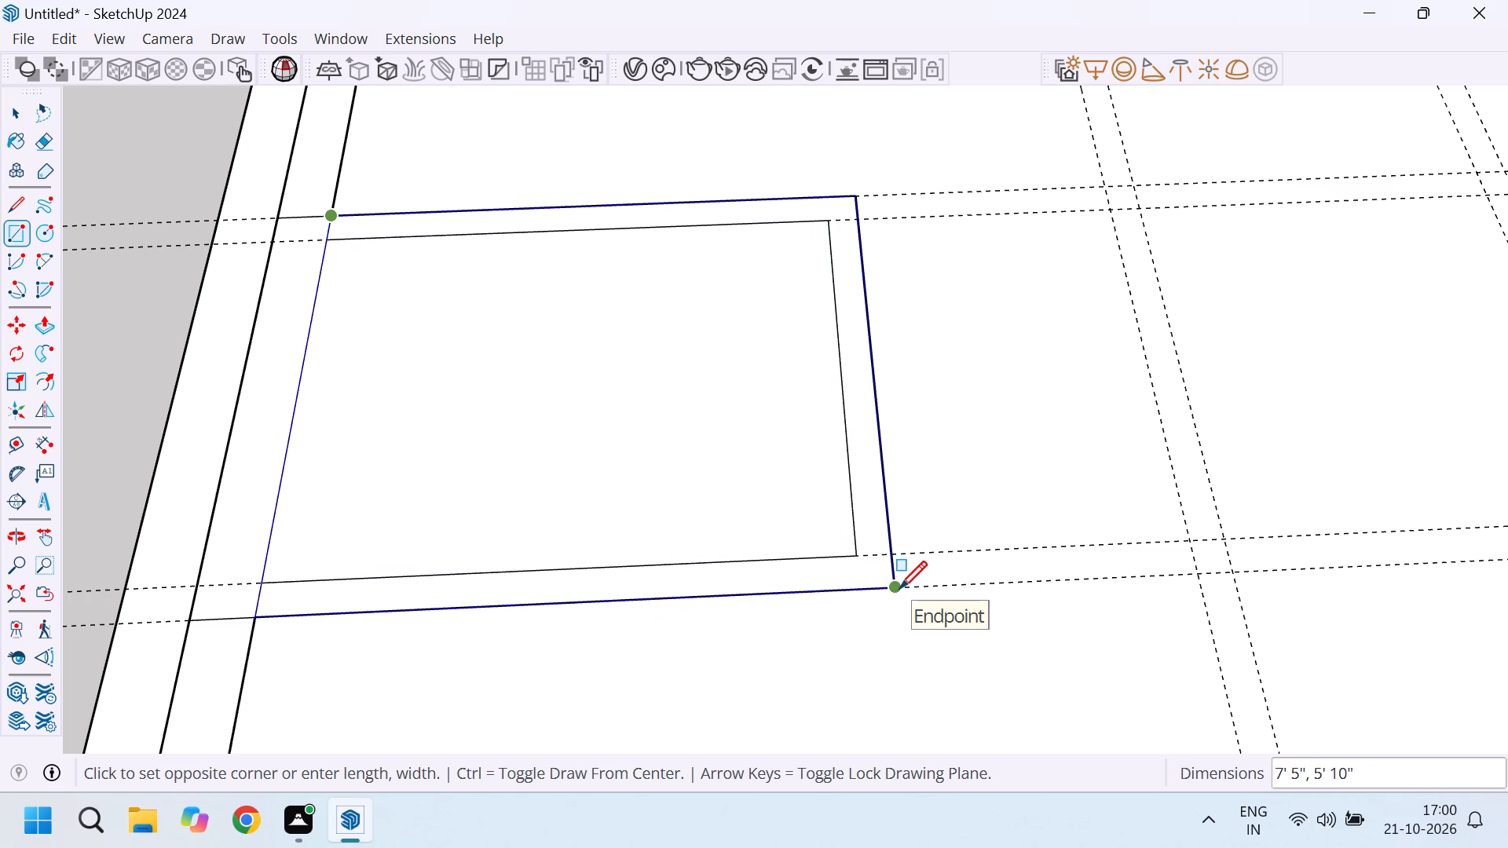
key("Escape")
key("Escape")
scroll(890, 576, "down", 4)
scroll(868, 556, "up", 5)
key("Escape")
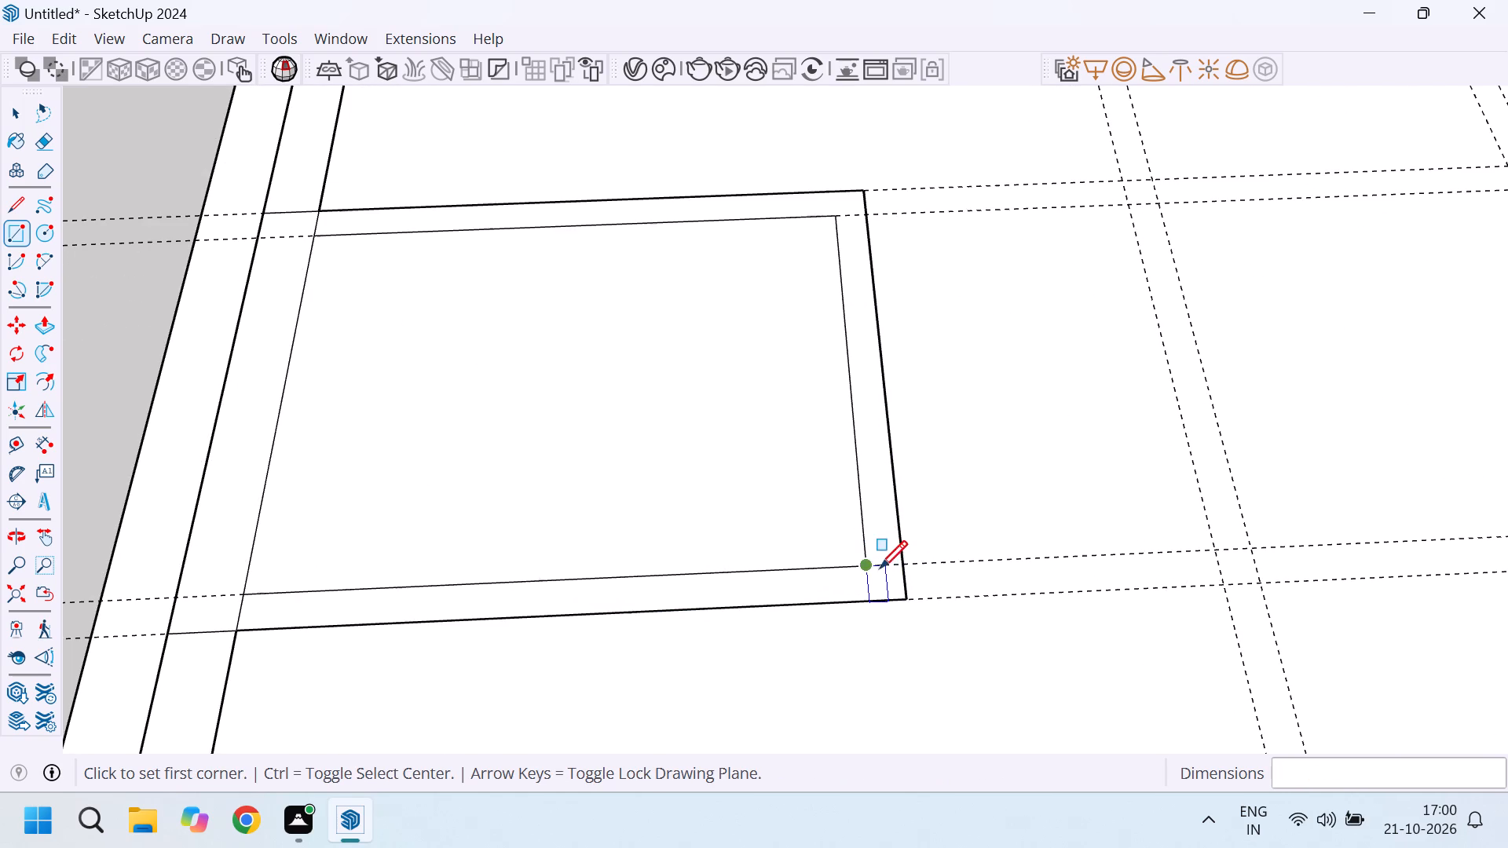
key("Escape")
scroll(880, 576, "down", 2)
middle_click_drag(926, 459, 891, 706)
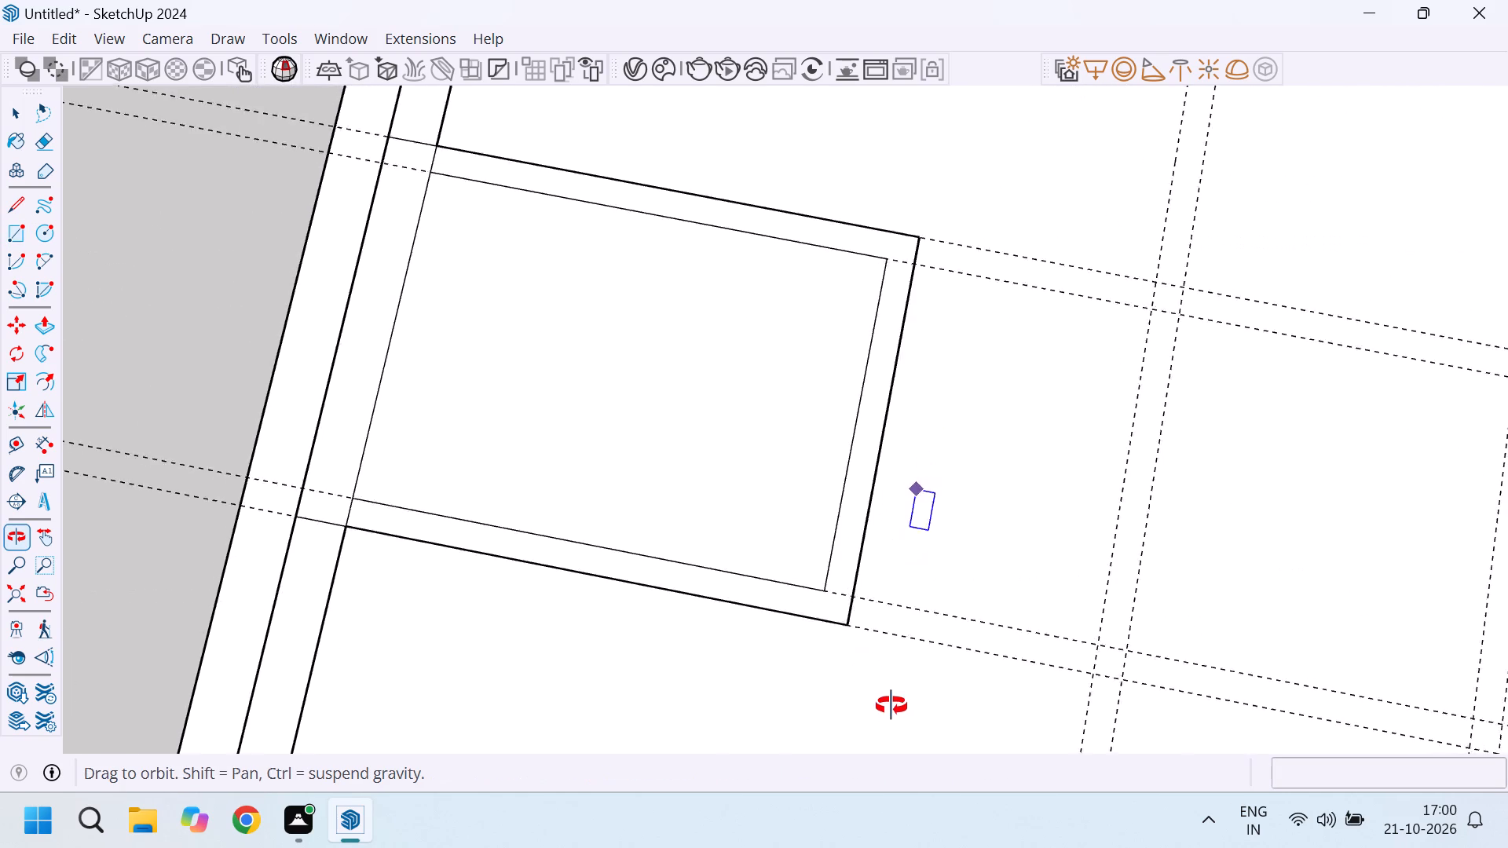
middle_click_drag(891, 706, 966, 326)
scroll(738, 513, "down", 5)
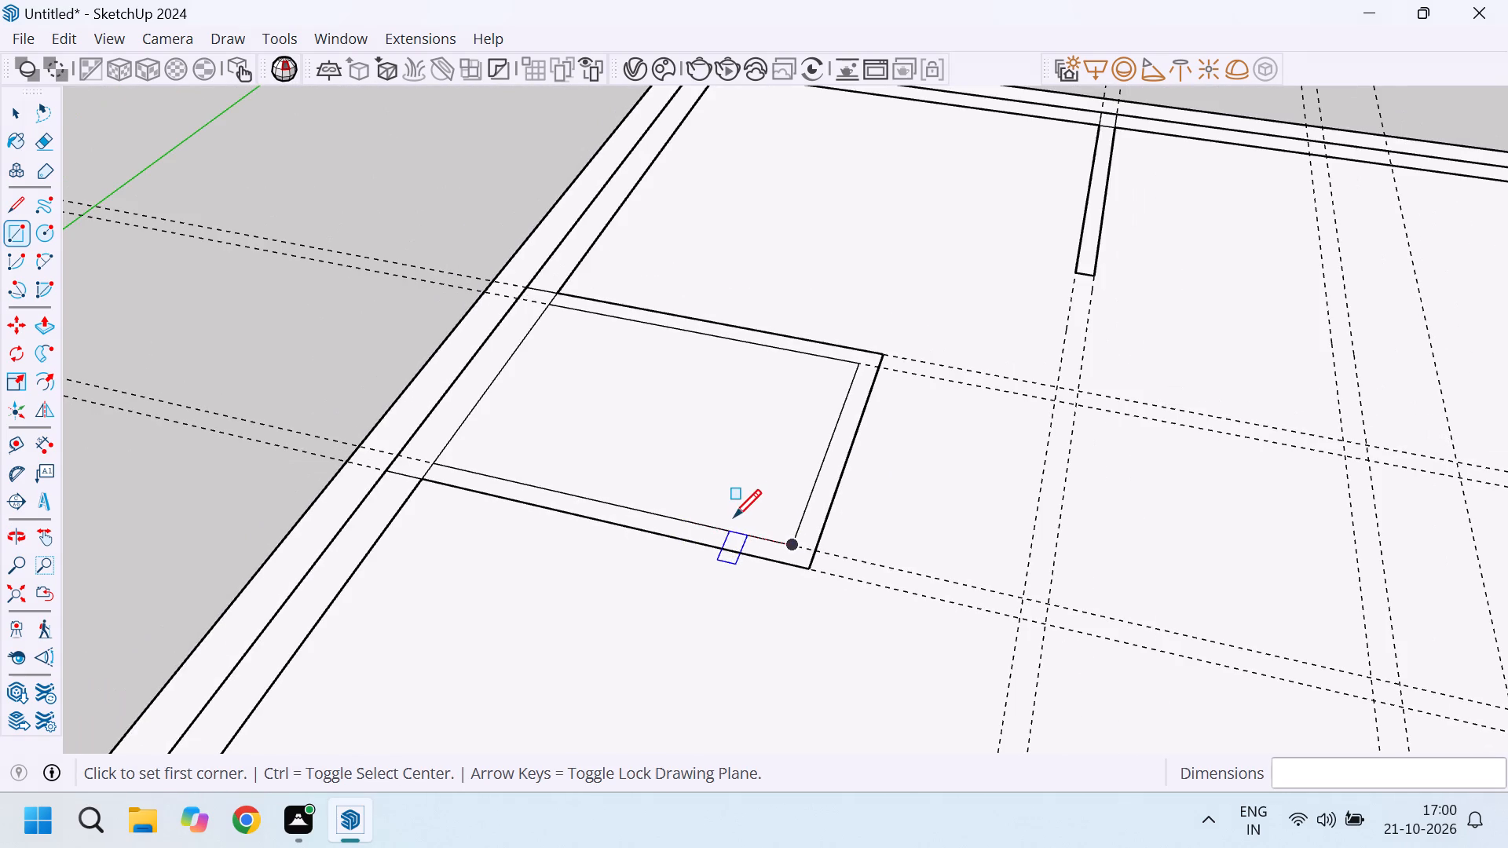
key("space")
Draw a 5" by 5'10" wall rectangle along the first interior lengthwise guide pair, spanning the two middle cross guide pairs.
scroll(593, 504, "down", 4)
scroll(511, 433, "up", 2)
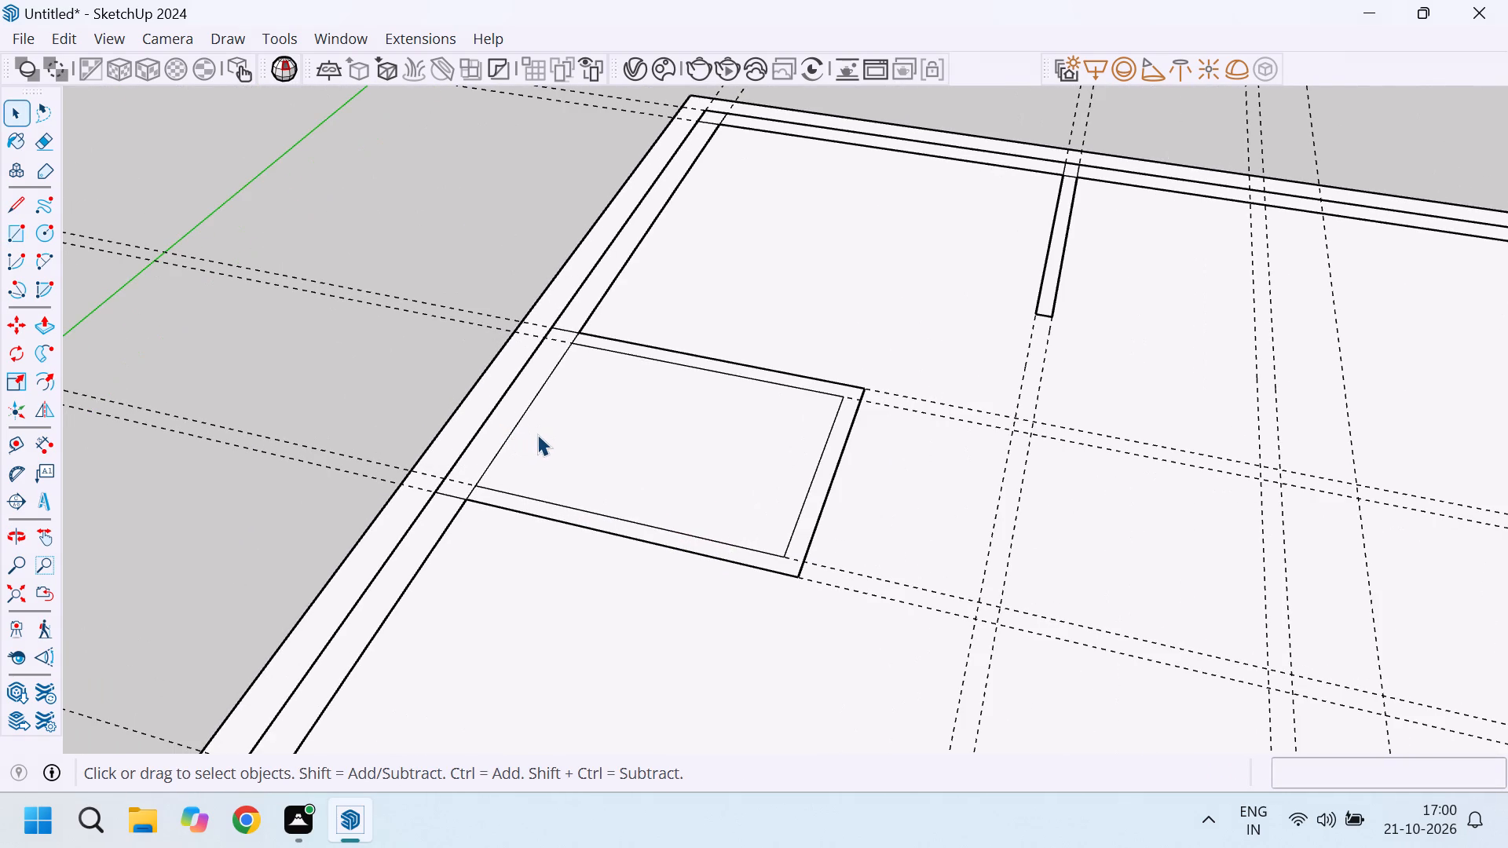
middle_click_drag(868, 462, 966, 469)
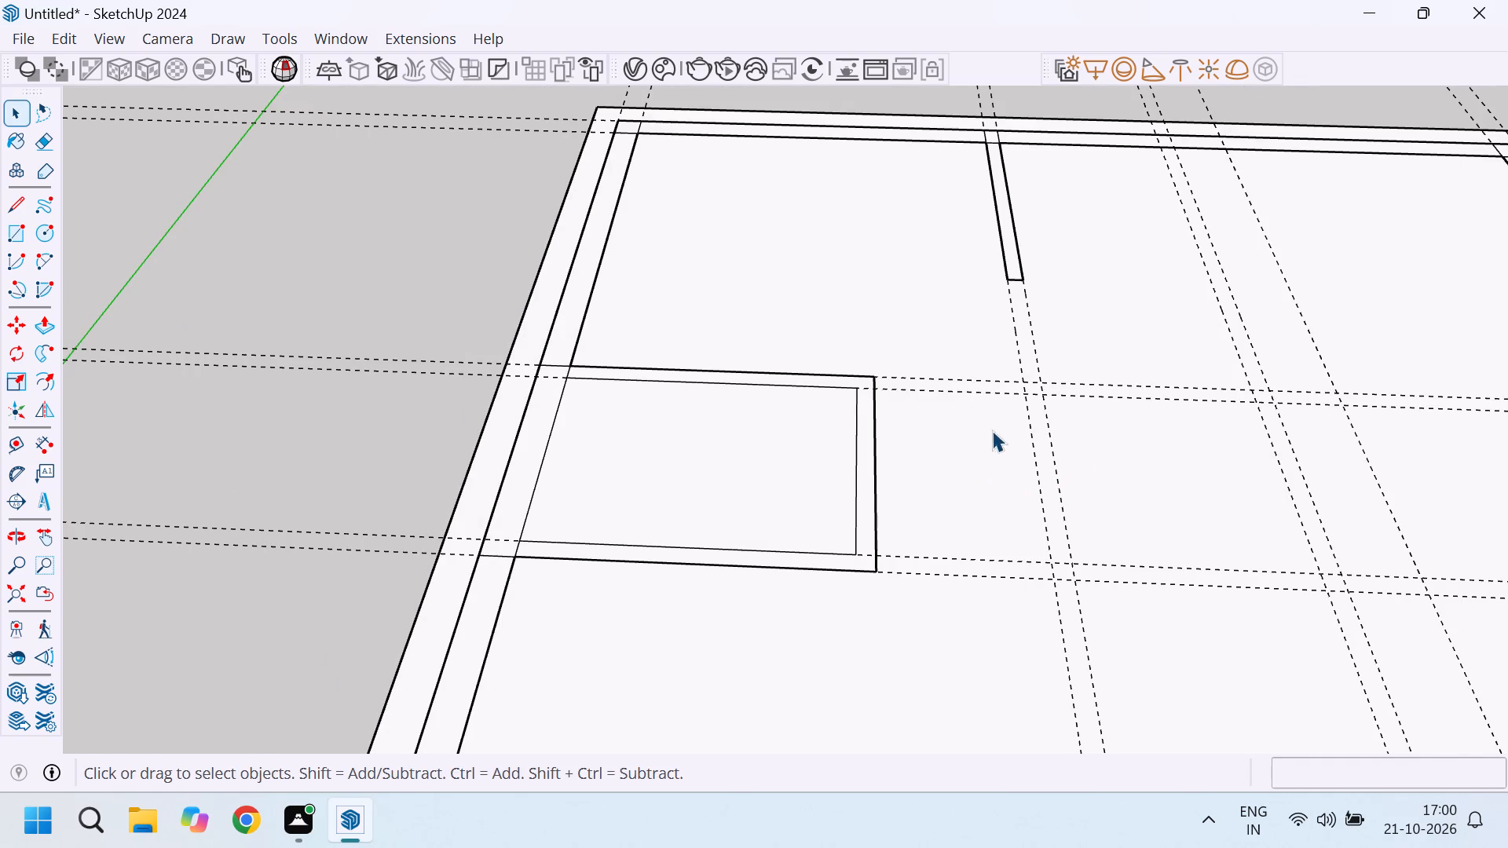
scroll(986, 428, "up", 3)
scroll(733, 411, "down", 3)
scroll(1009, 356, "up", 3)
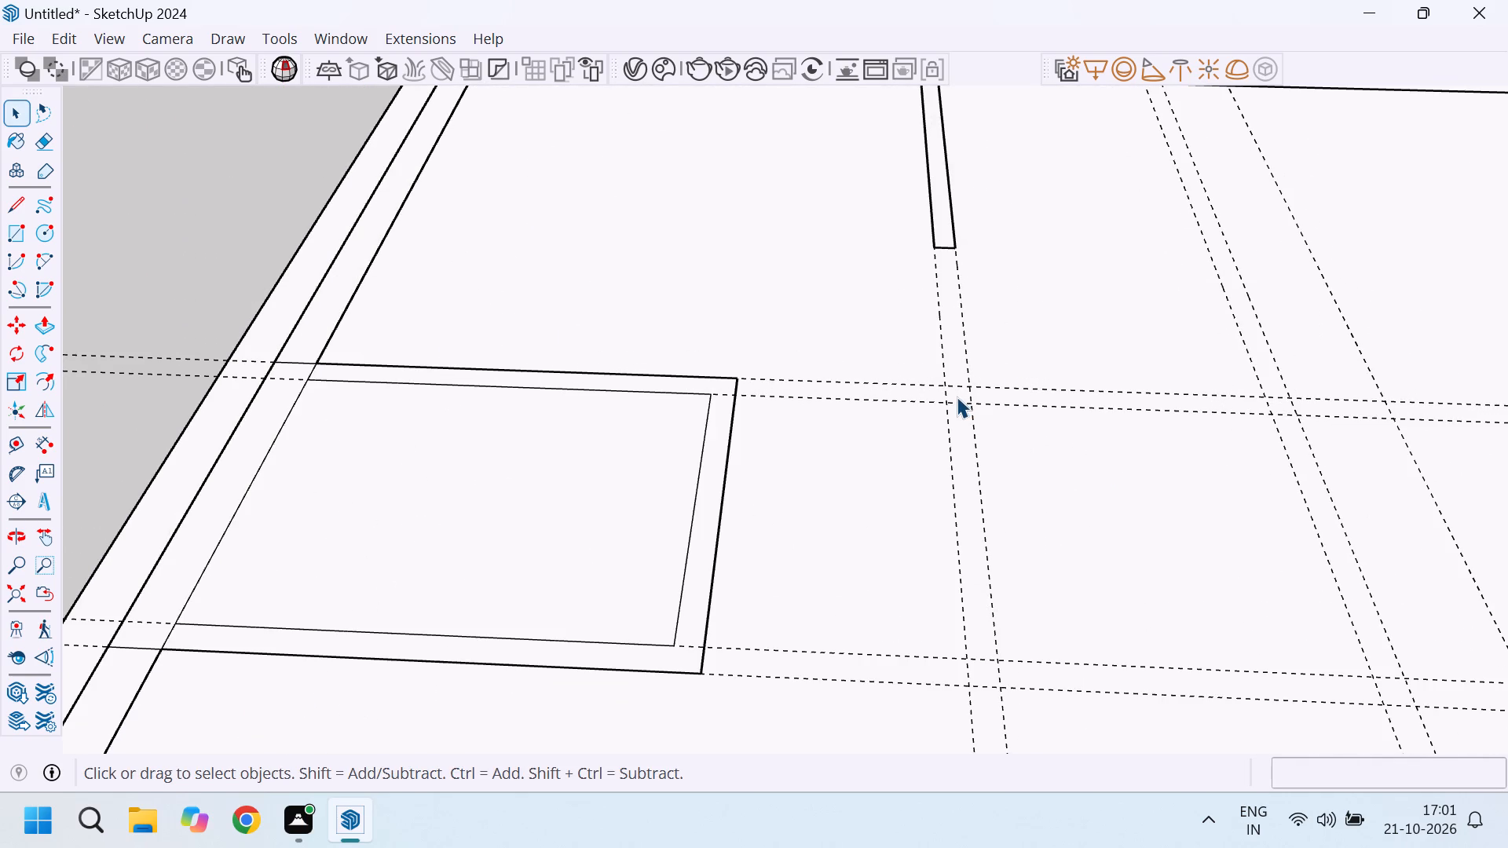
scroll(957, 400, "down", 2)
scroll(982, 367, "up", 2)
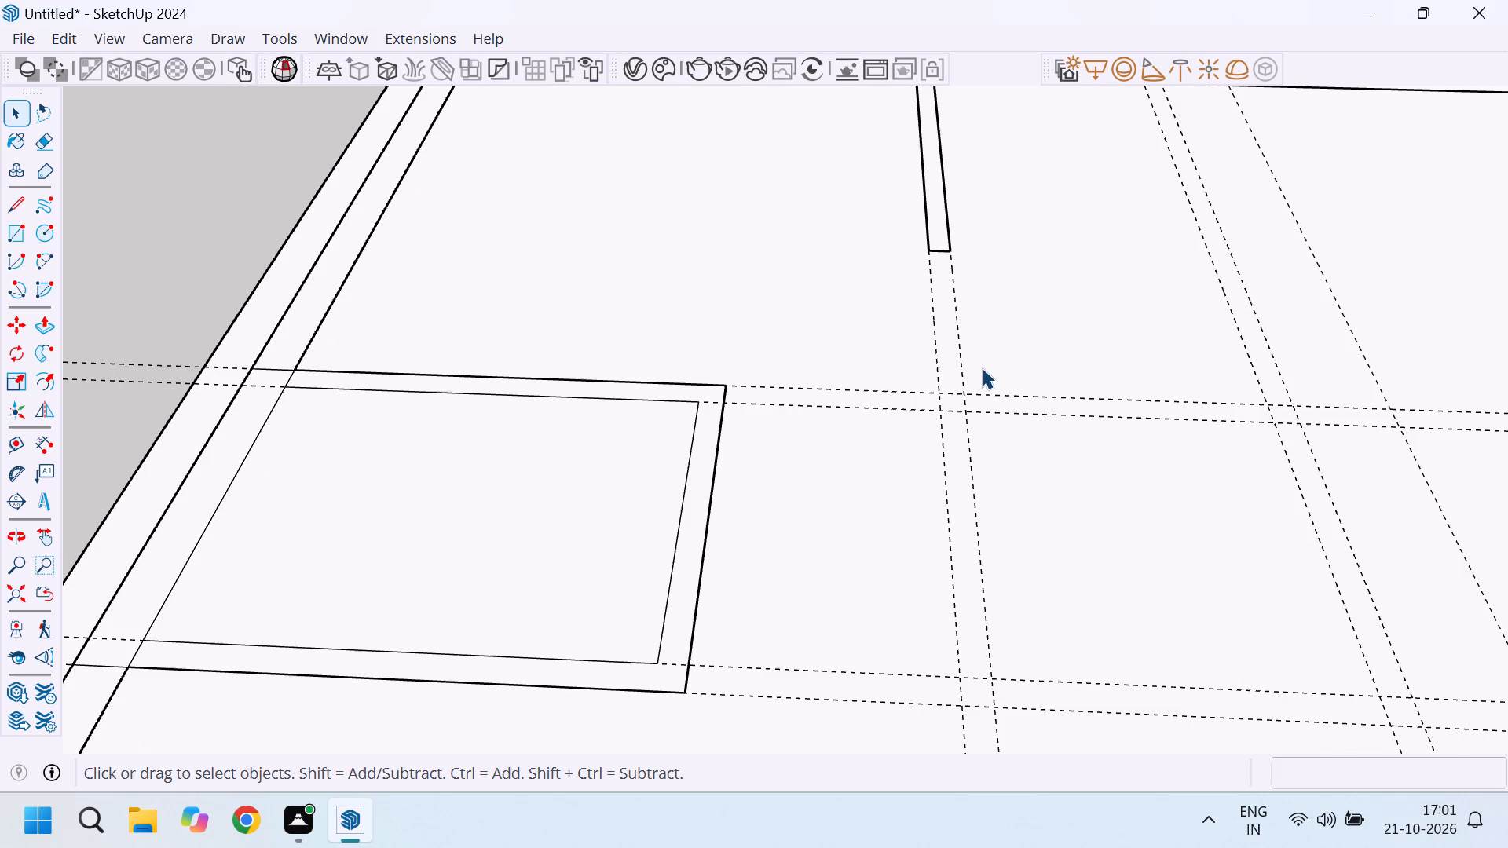
scroll(962, 366, "up", 1)
scroll(939, 396, "down", 1)
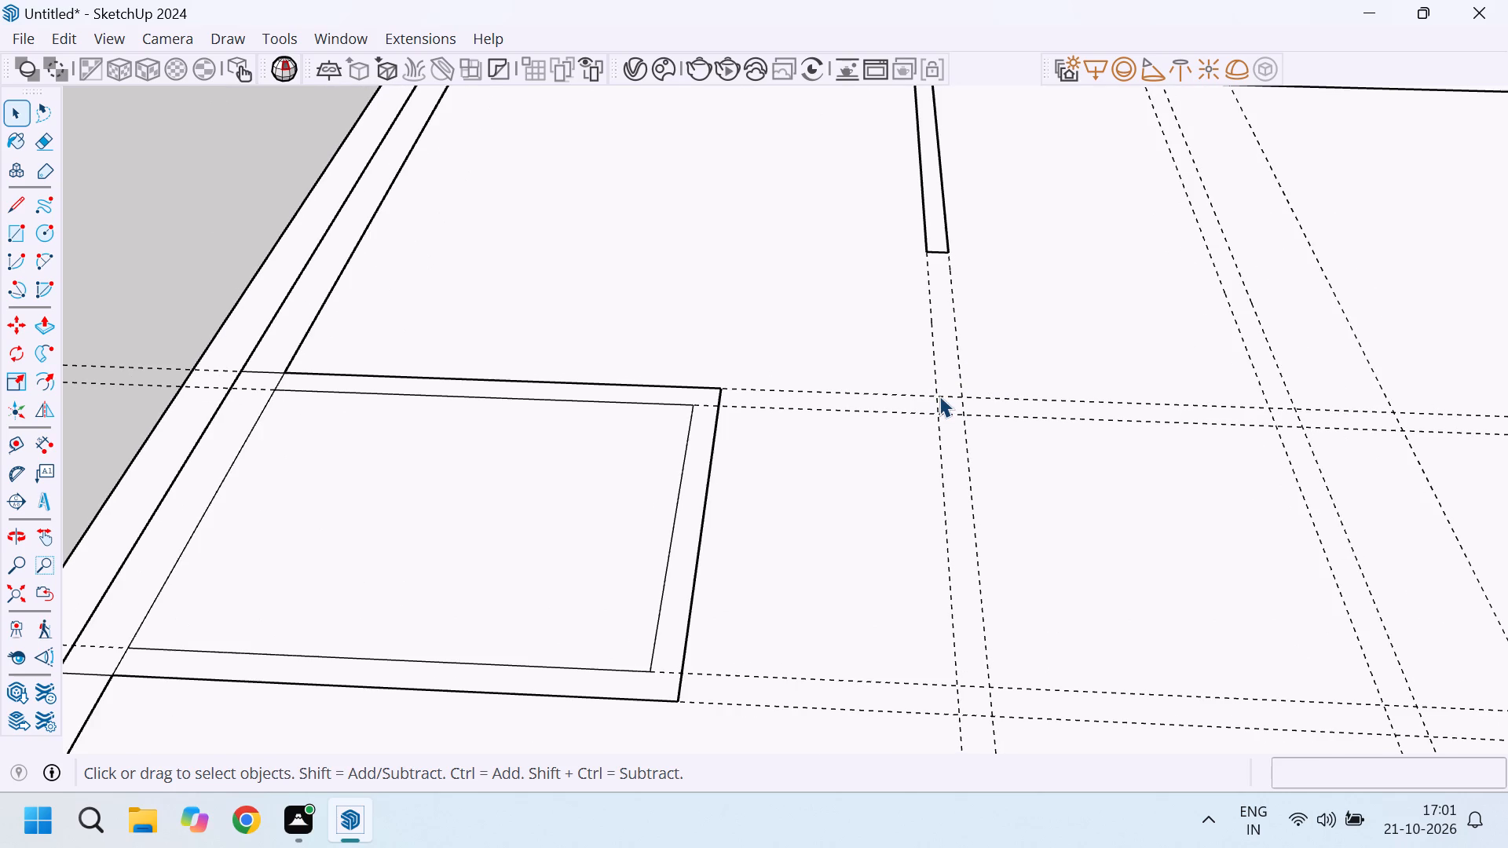
scroll(939, 405, "up", 1)
key("r")
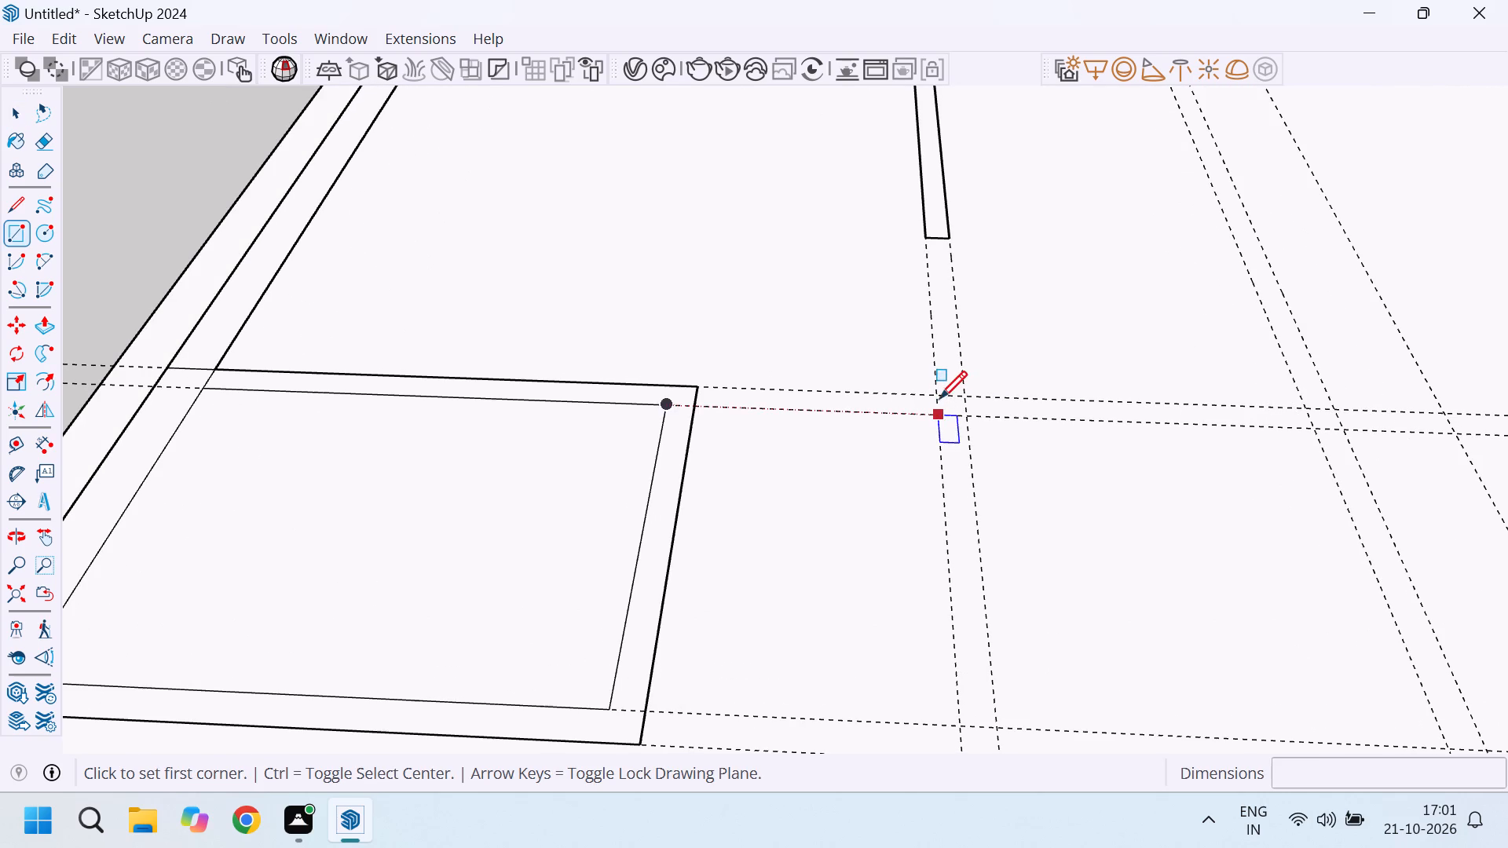
left_click(935, 386)
scroll(935, 386, "down", 2)
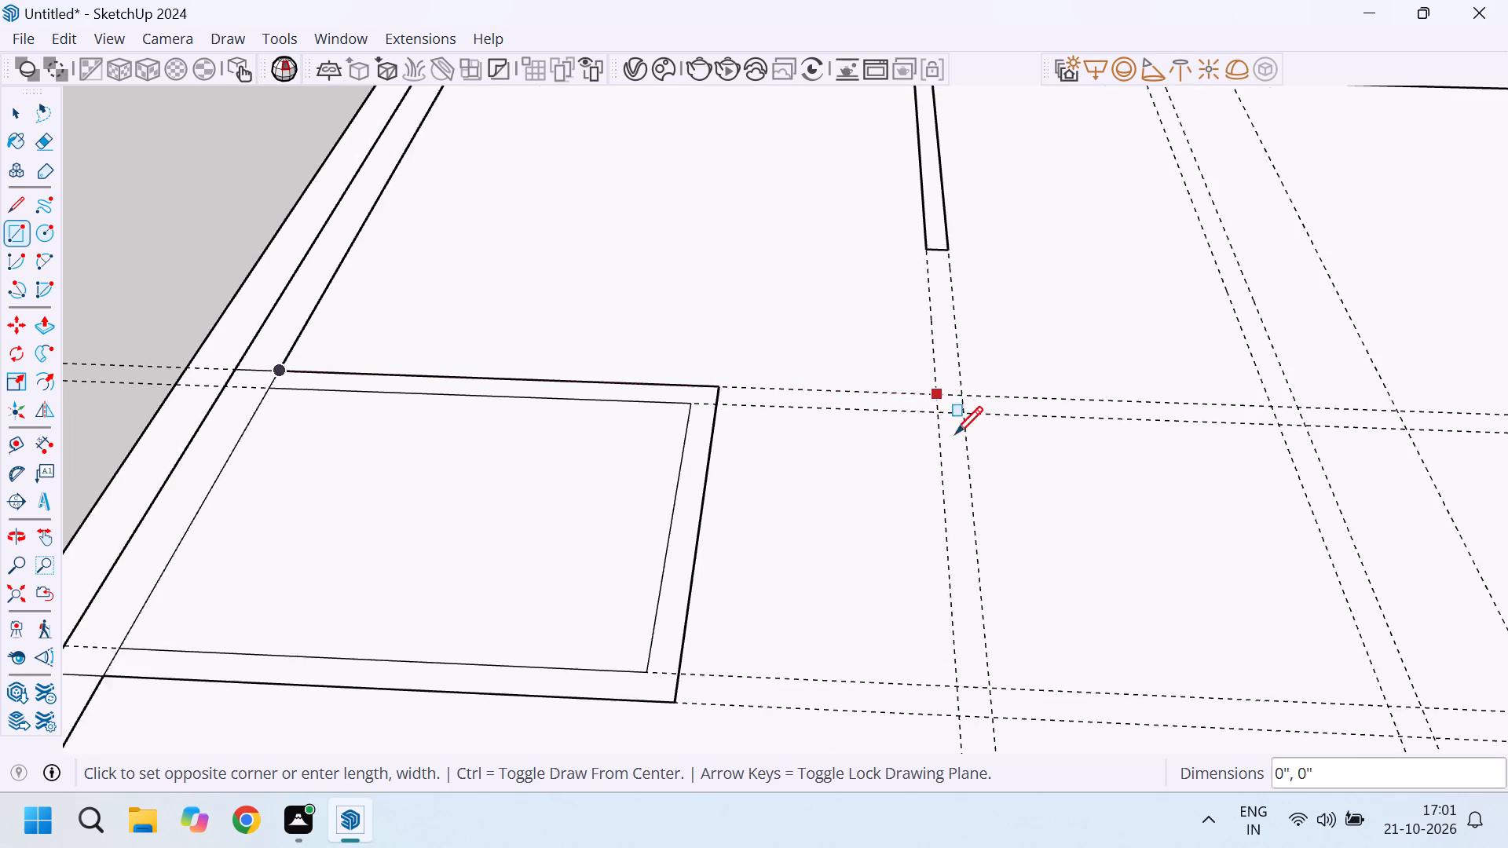
scroll(961, 465, "down", 2)
left_click(981, 638)
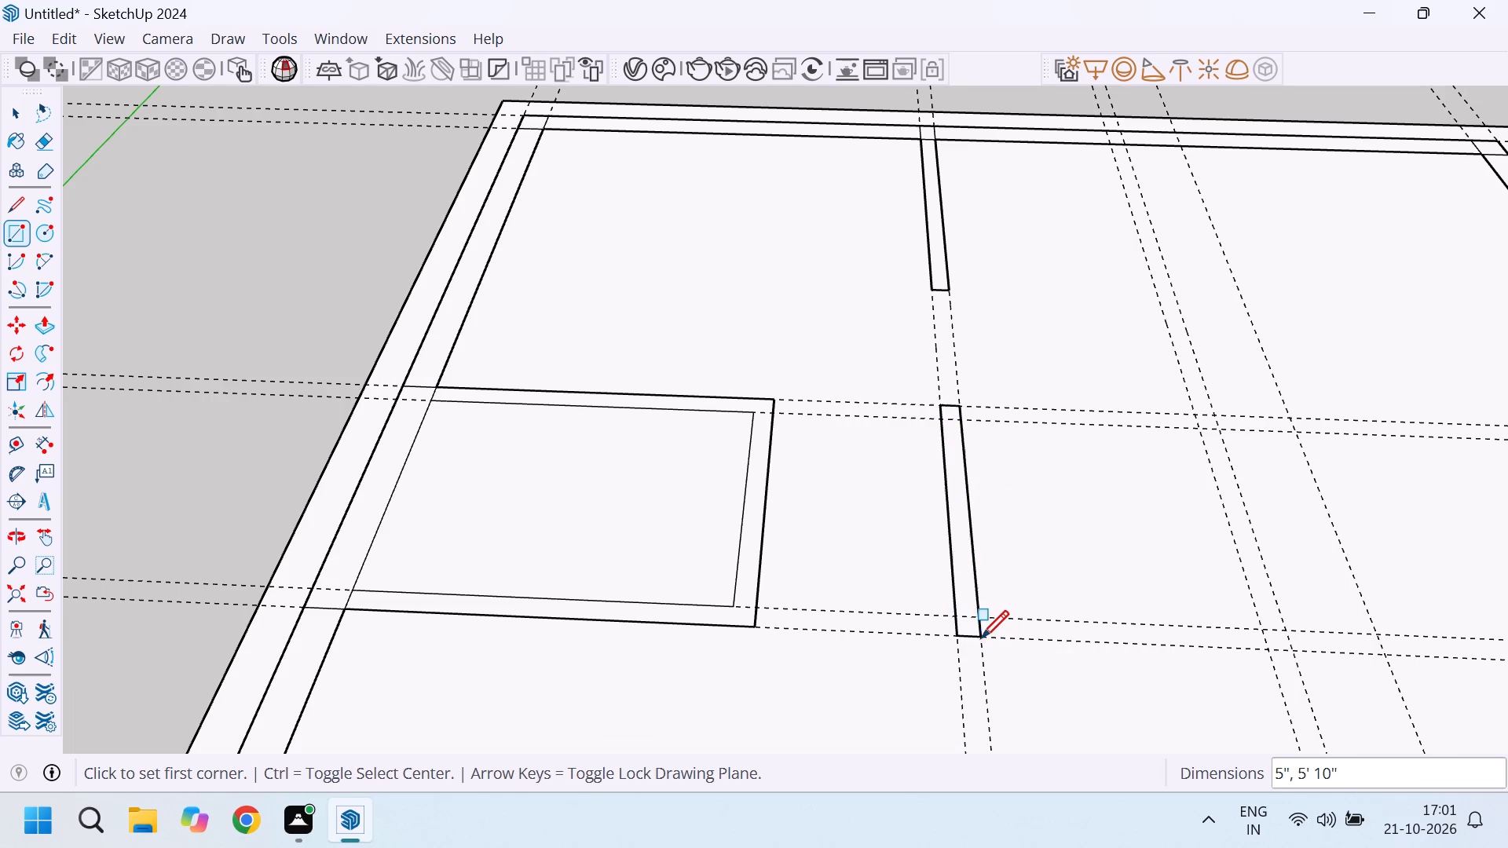
Draw a 5" by 7' wall rectangle from the rear wall's inner edge along the second interior lengthwise guide pair.
scroll(961, 410, "up", 4)
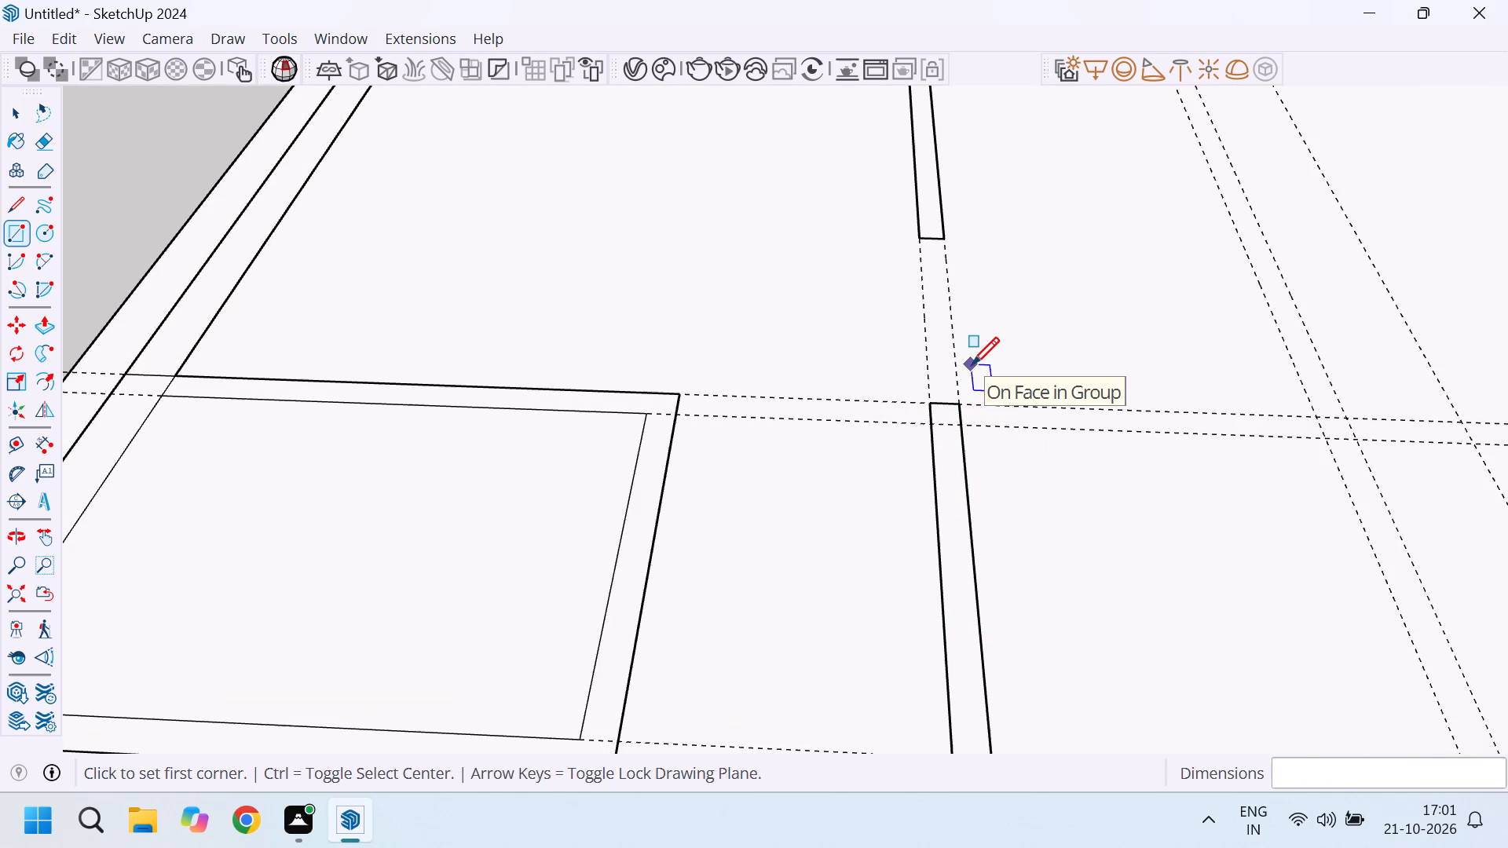
scroll(971, 364, "down", 2)
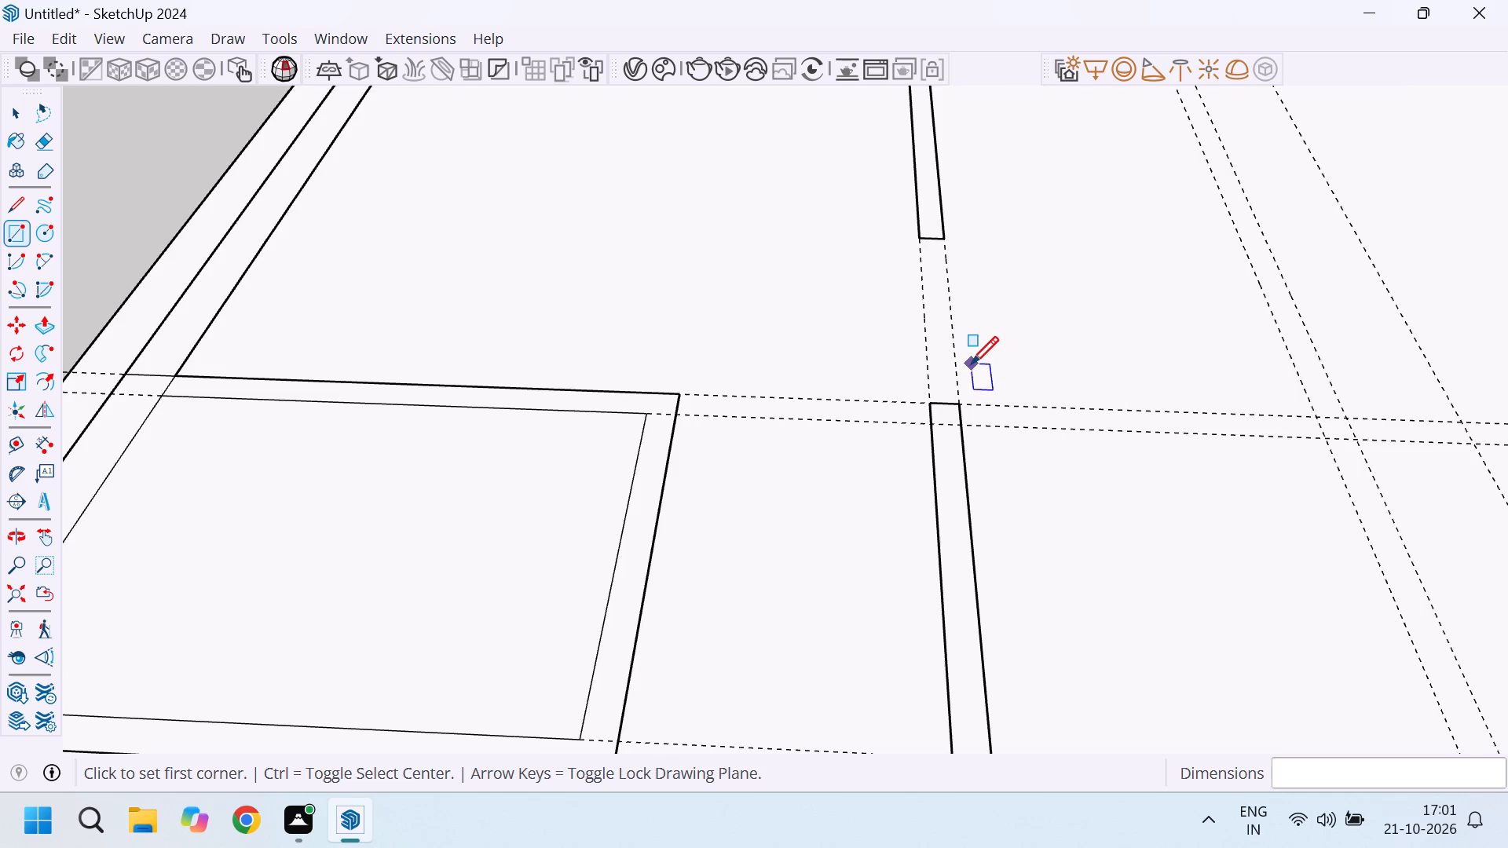
scroll(971, 364, "down", 1)
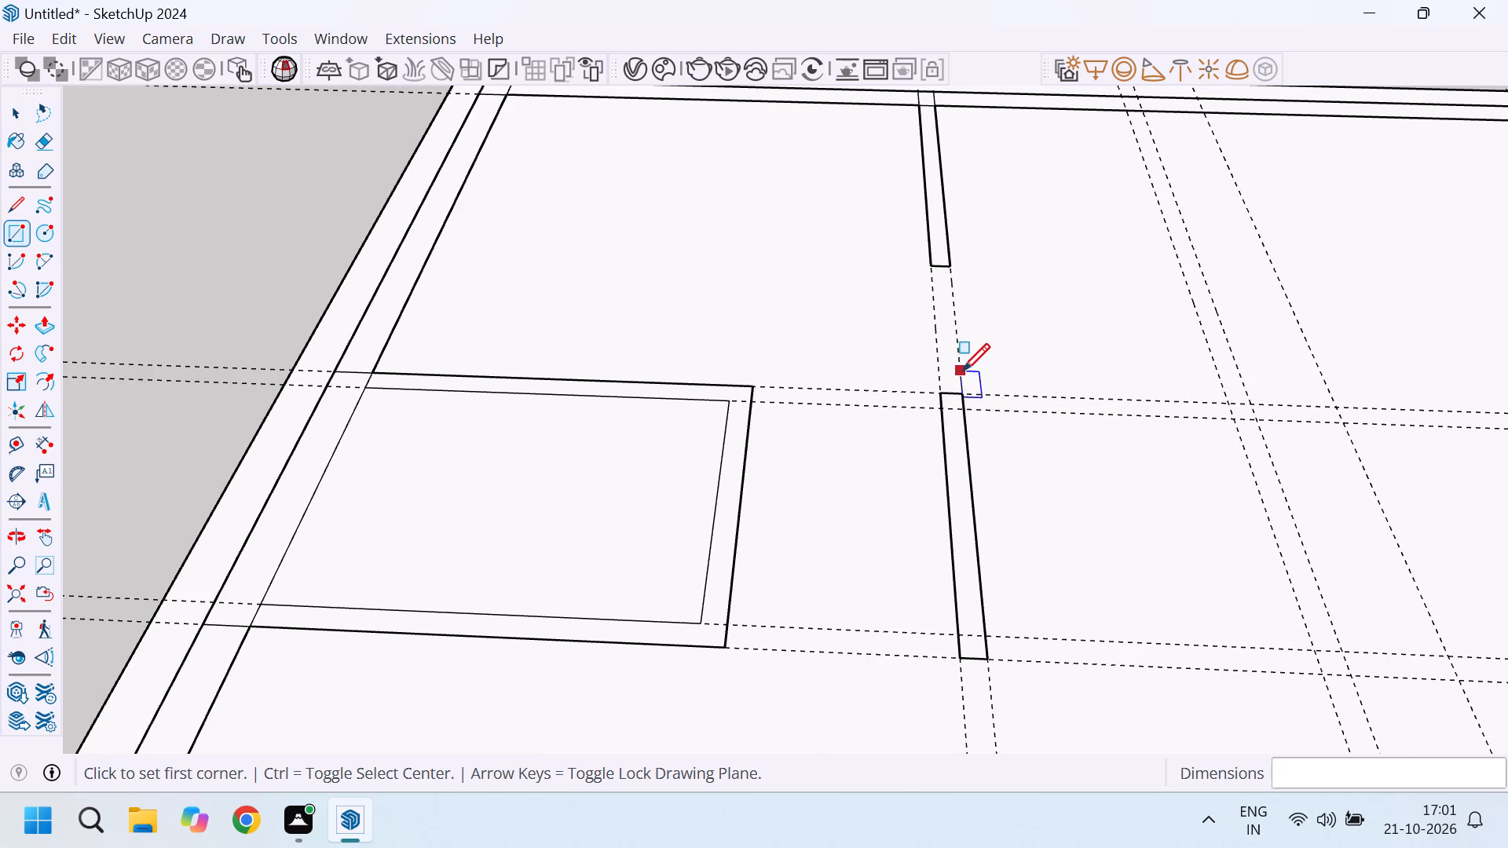
scroll(923, 371, "down", 3)
scroll(1113, 191, "up", 4)
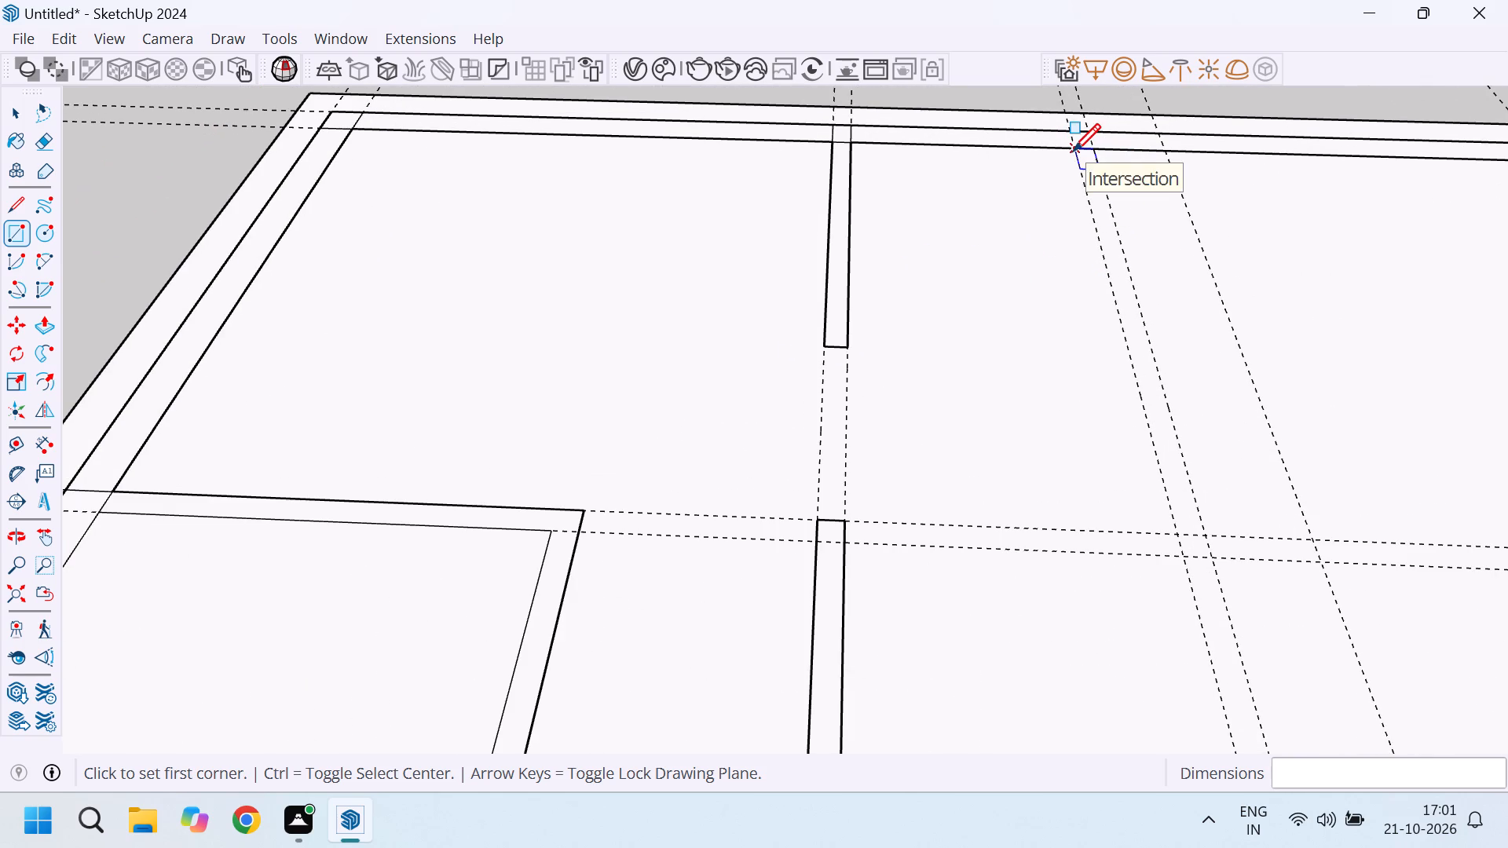
left_click(1073, 151)
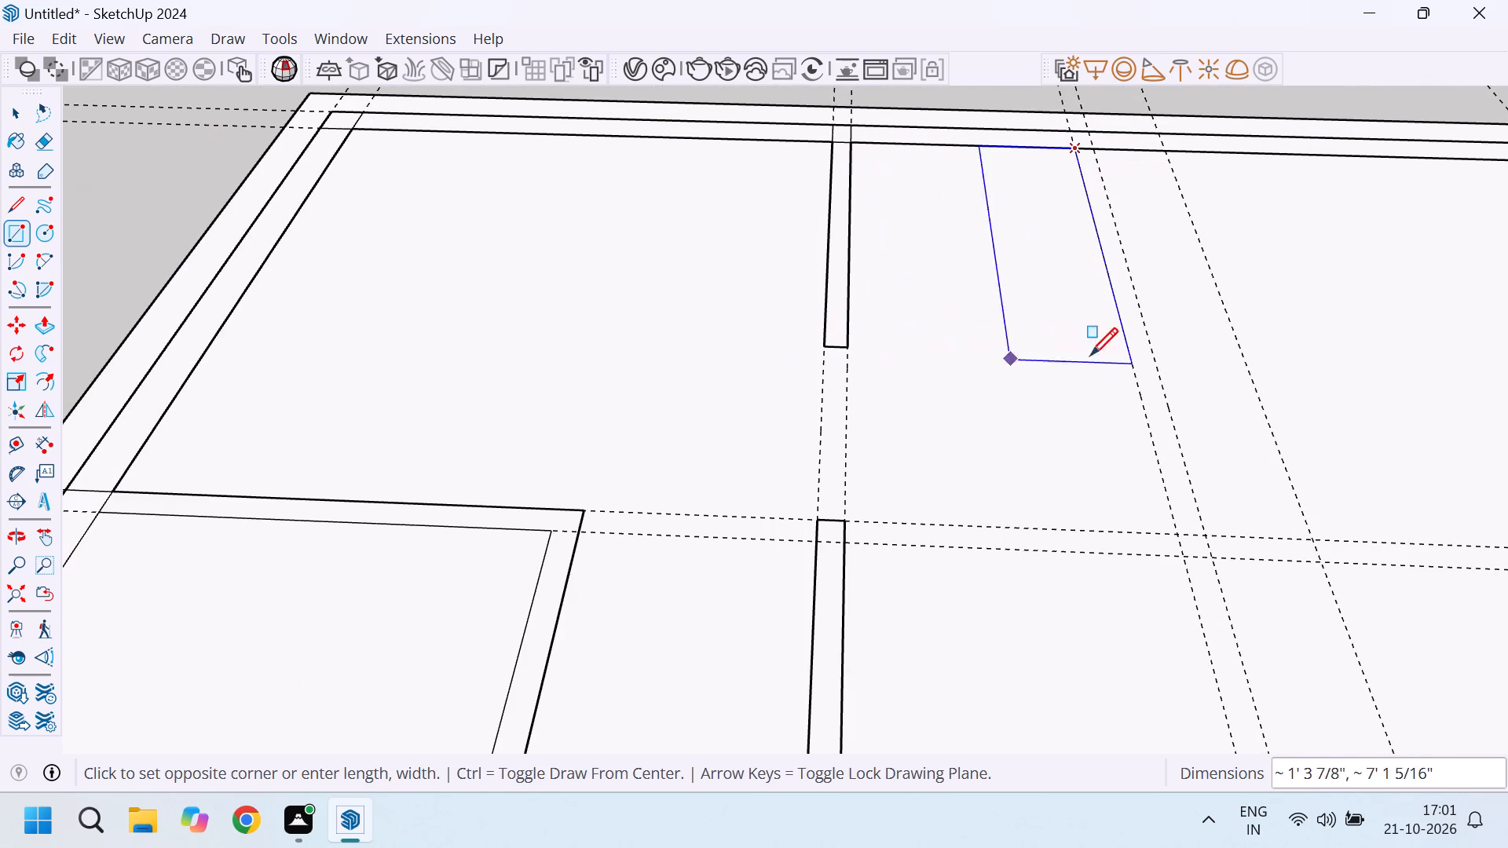
left_click(1158, 356)
key("Escape")
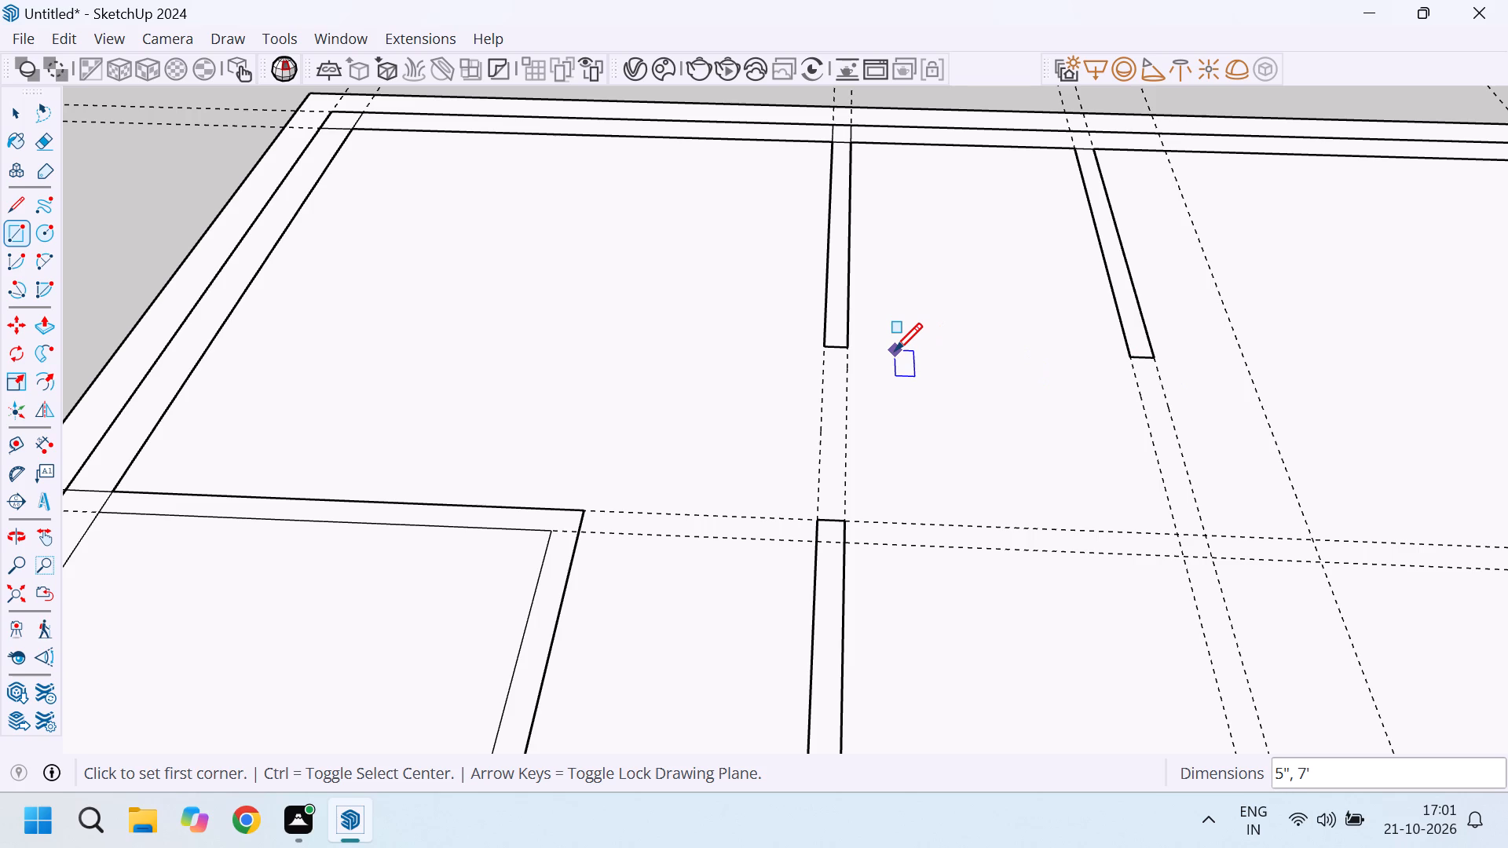
Draw a 5' by 7' rectangle between the two rear wall stubs, from the rear wall's inner edge to the stubs' front ends.
scroll(866, 343, "up", 1)
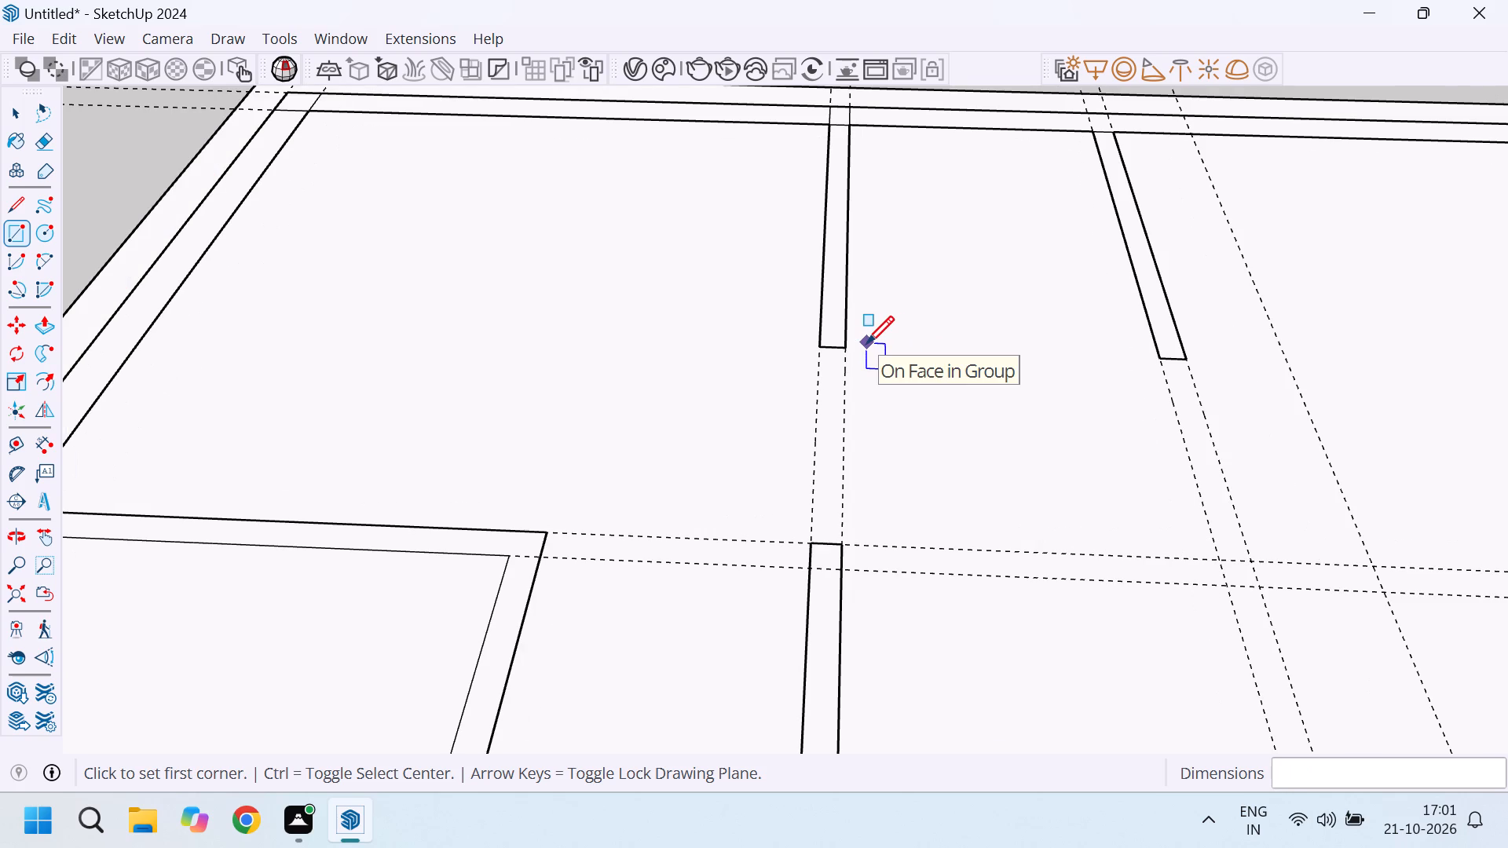
left_click(851, 126)
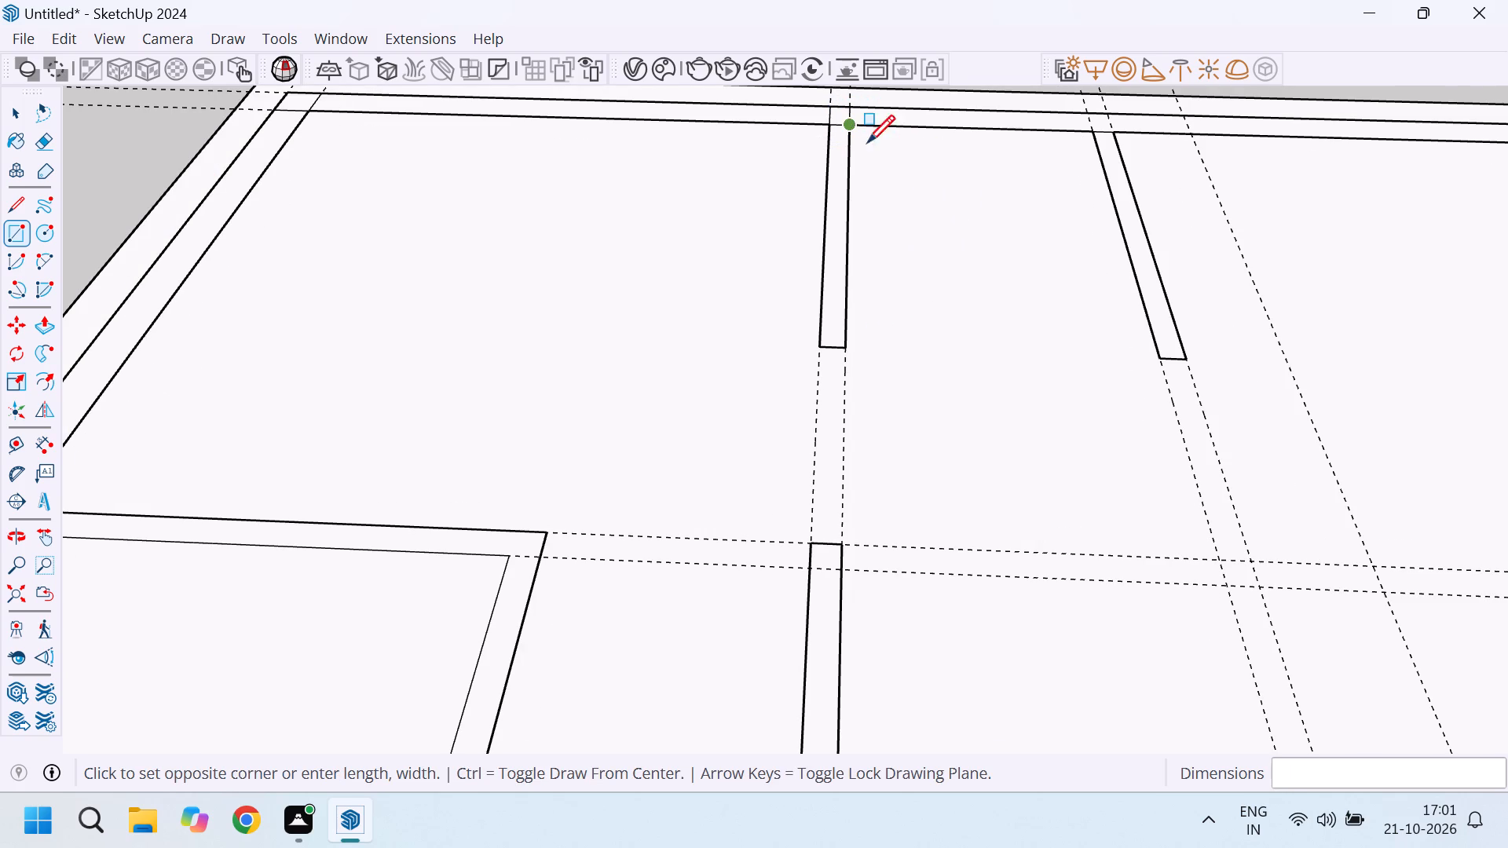
left_click(1156, 353)
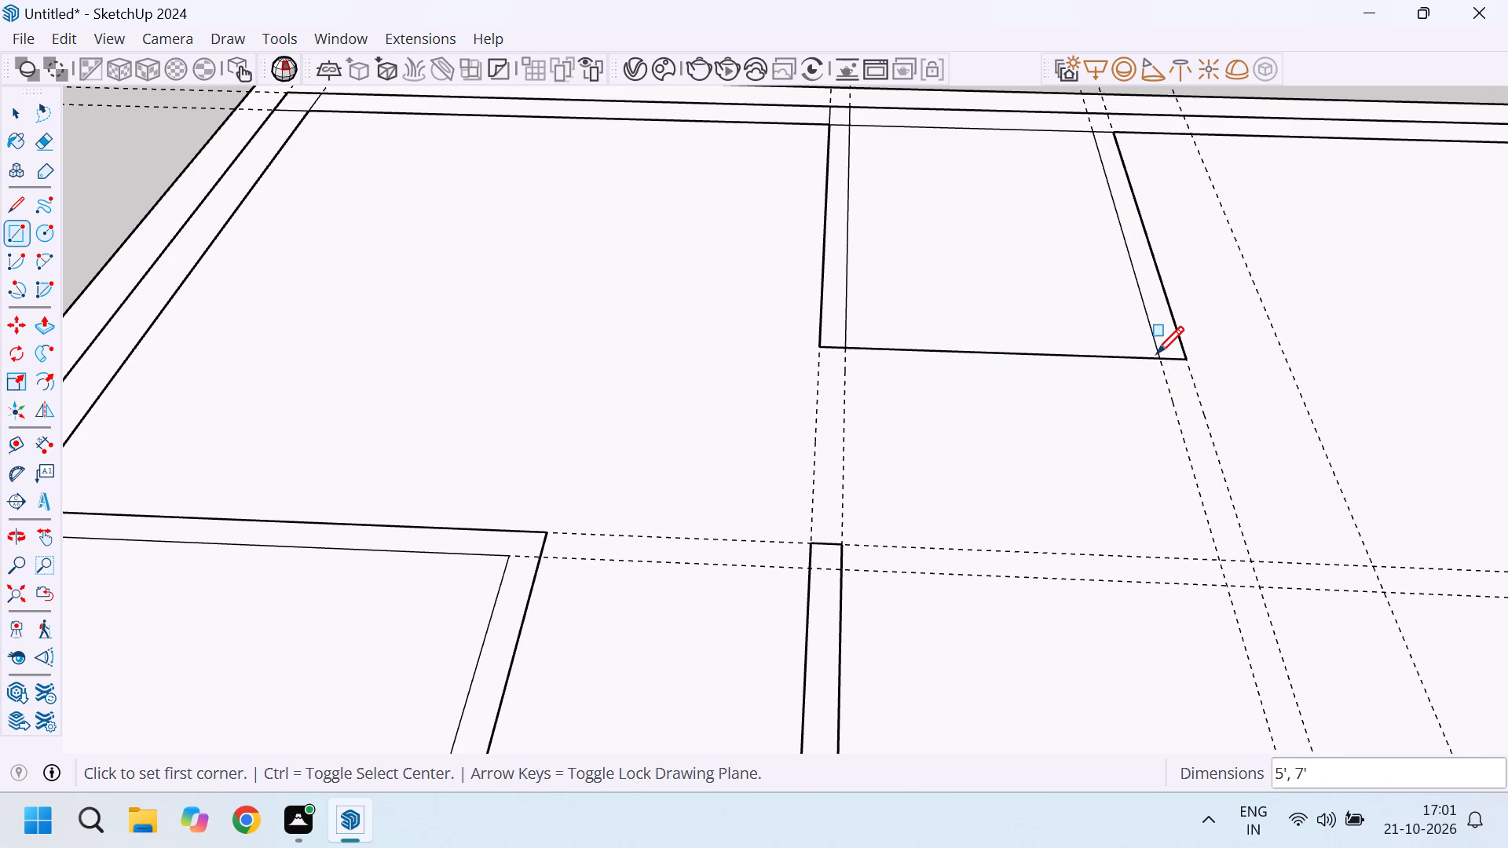
key("Escape")
key("Escape")
Copy the front edge of the 5' by 7' rectangle 5" toward the front of the plan.
key("space")
left_click(1045, 346)
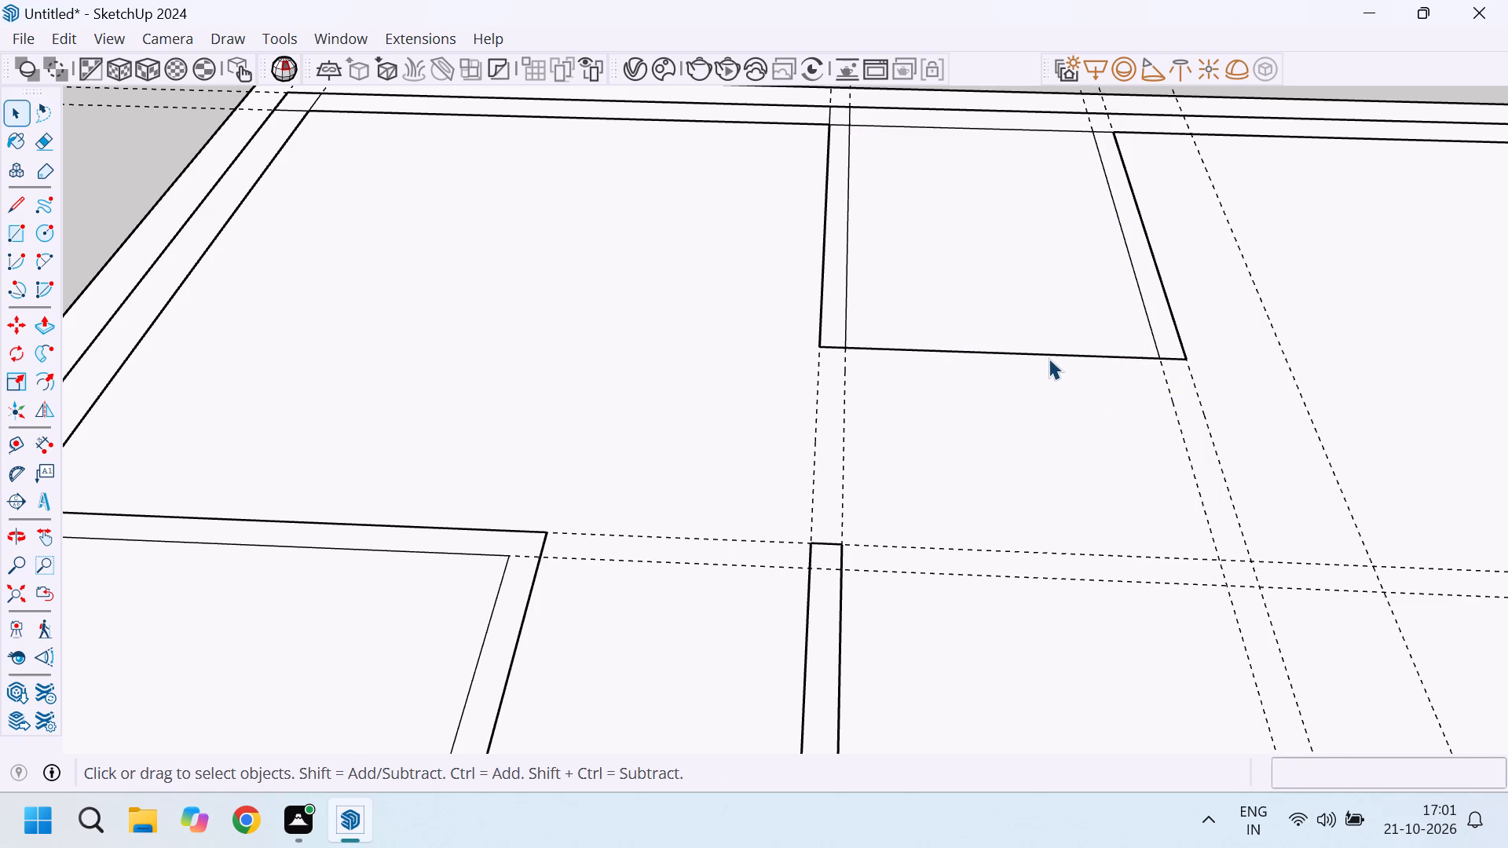
left_click(1045, 356)
key("m")
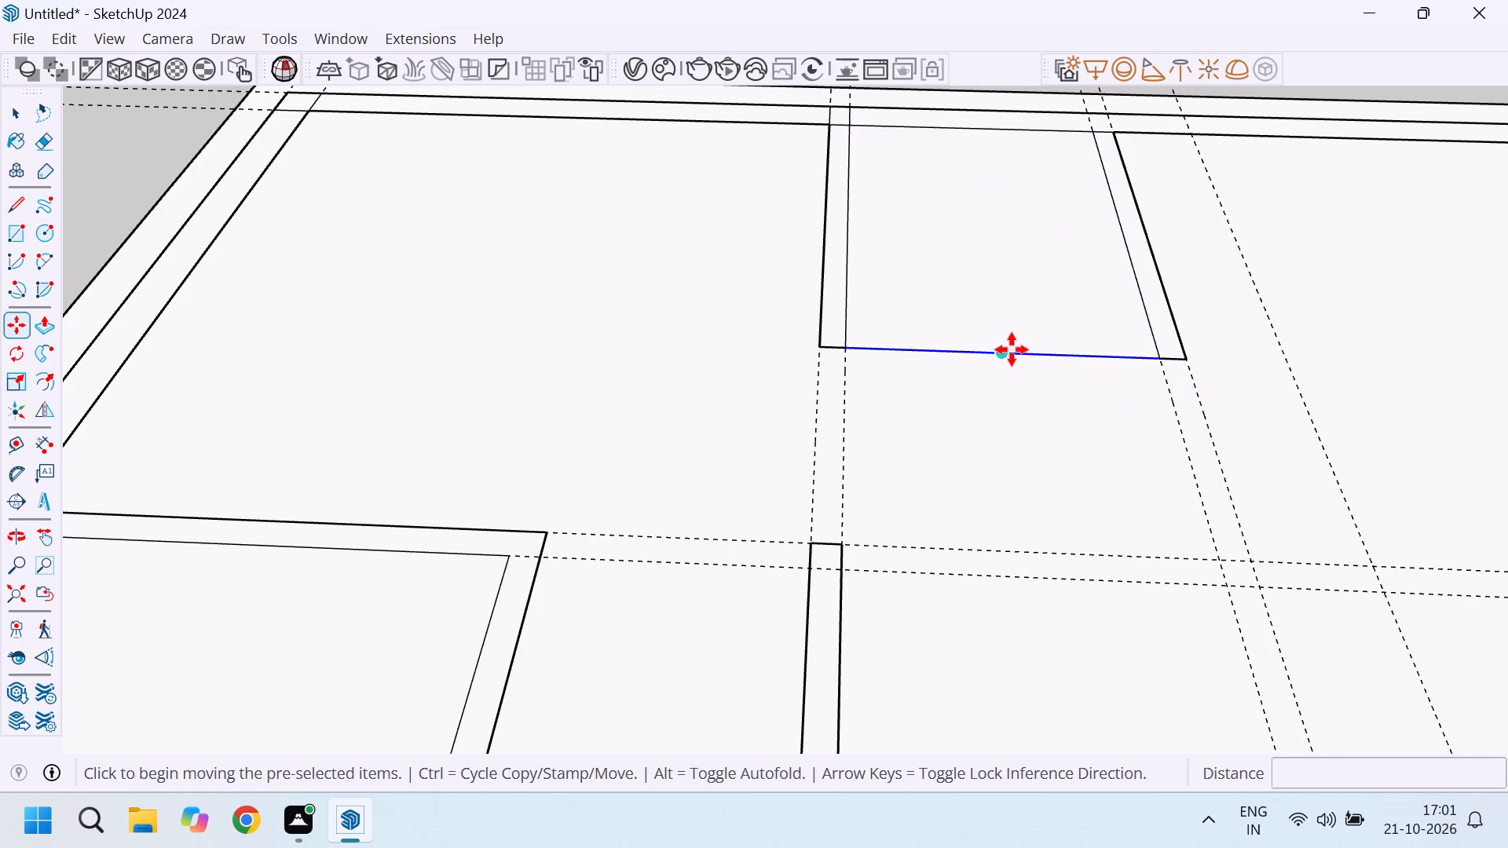
left_click_drag(1012, 349, 1009, 356)
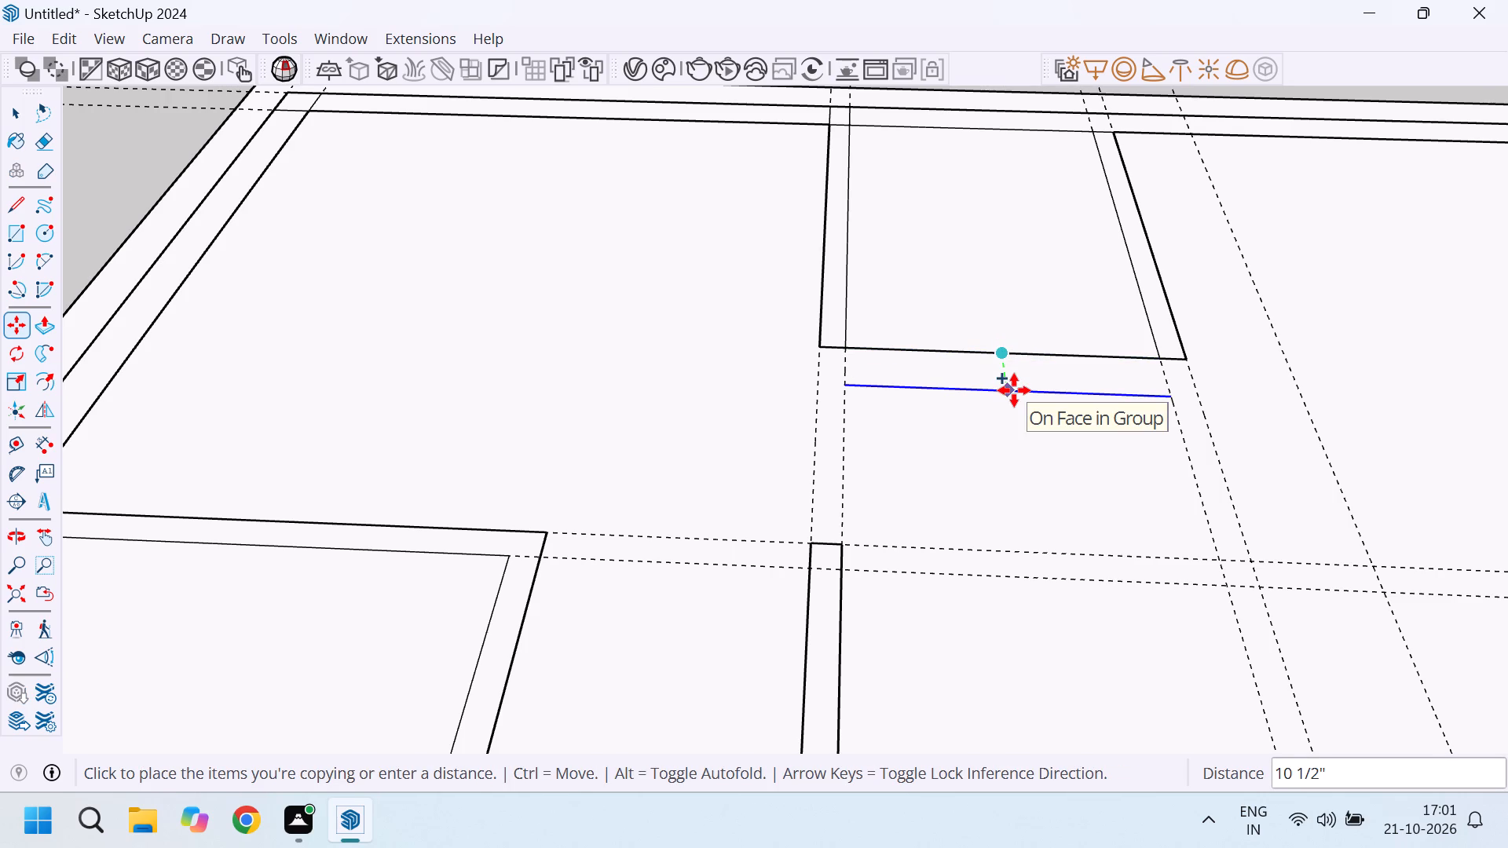
key("5")
key("Return")
key("space")
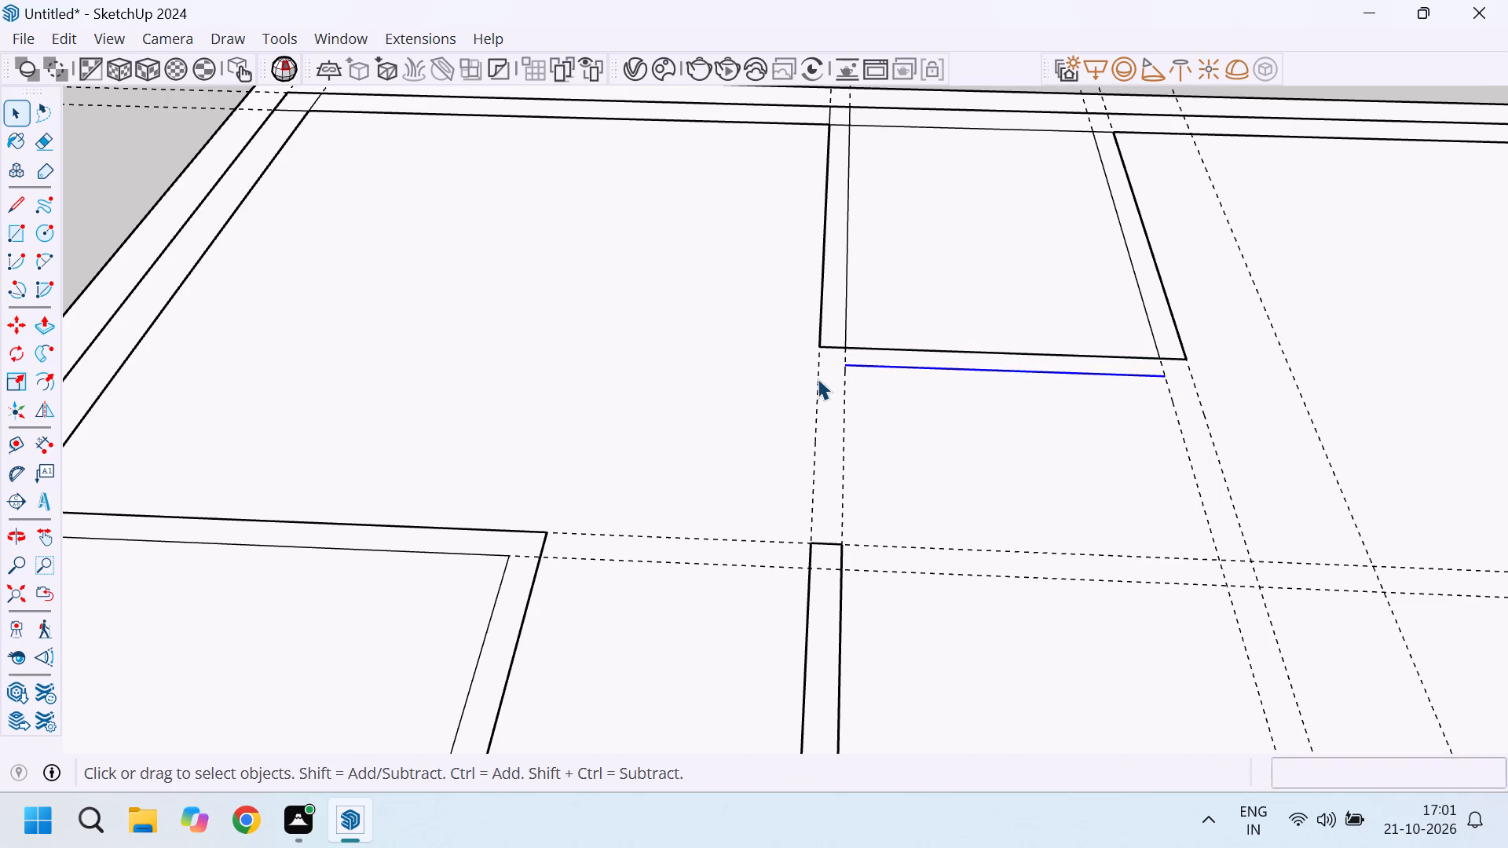
Copy the short end edge of the first rear wall stub about 1'1" forward along its guide pair.
scroll(818, 378, "up", 1)
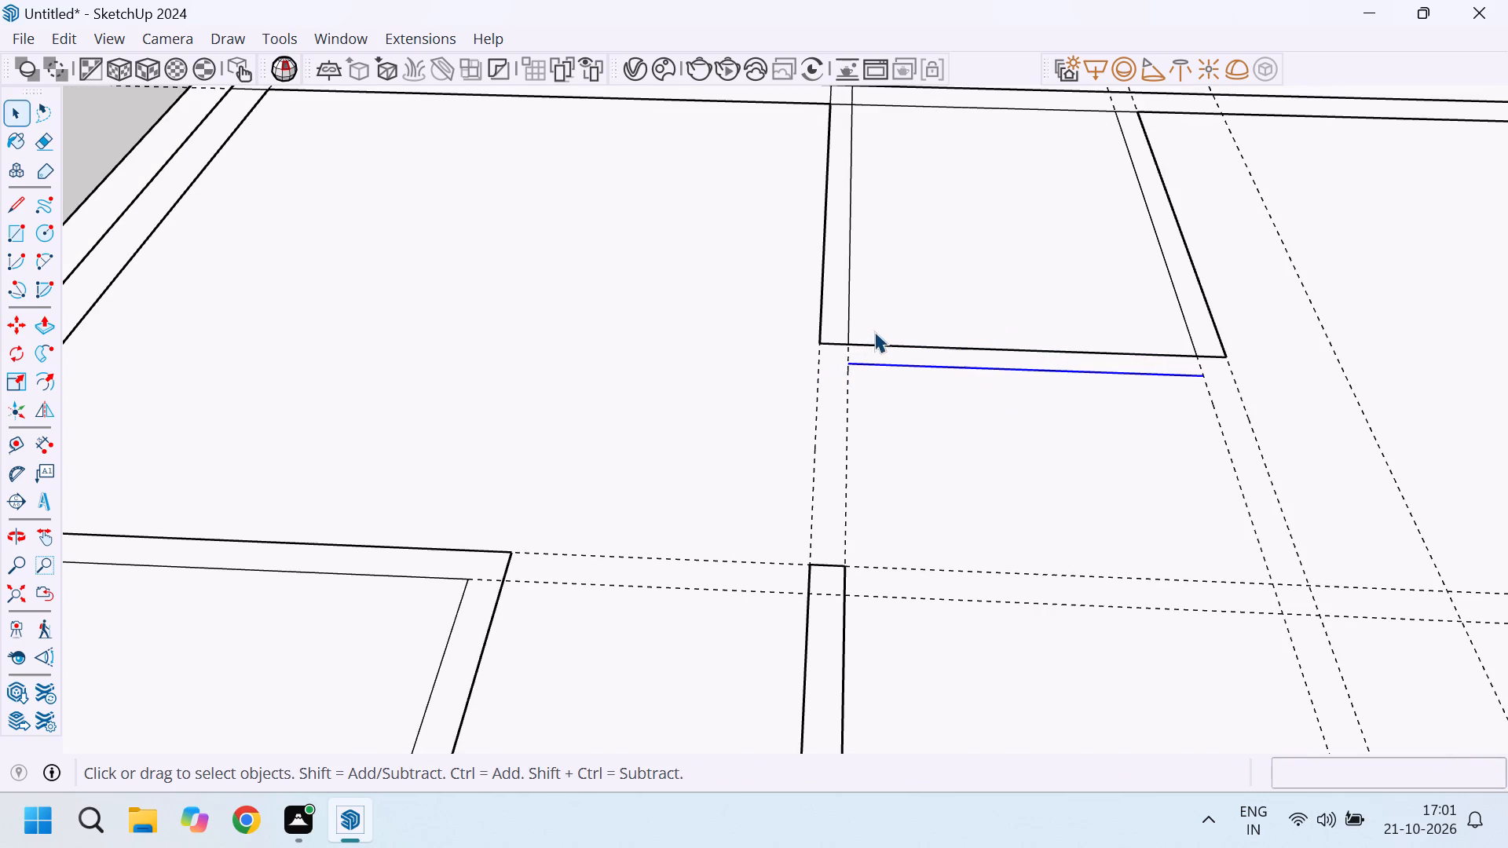
scroll(874, 331, "up", 1)
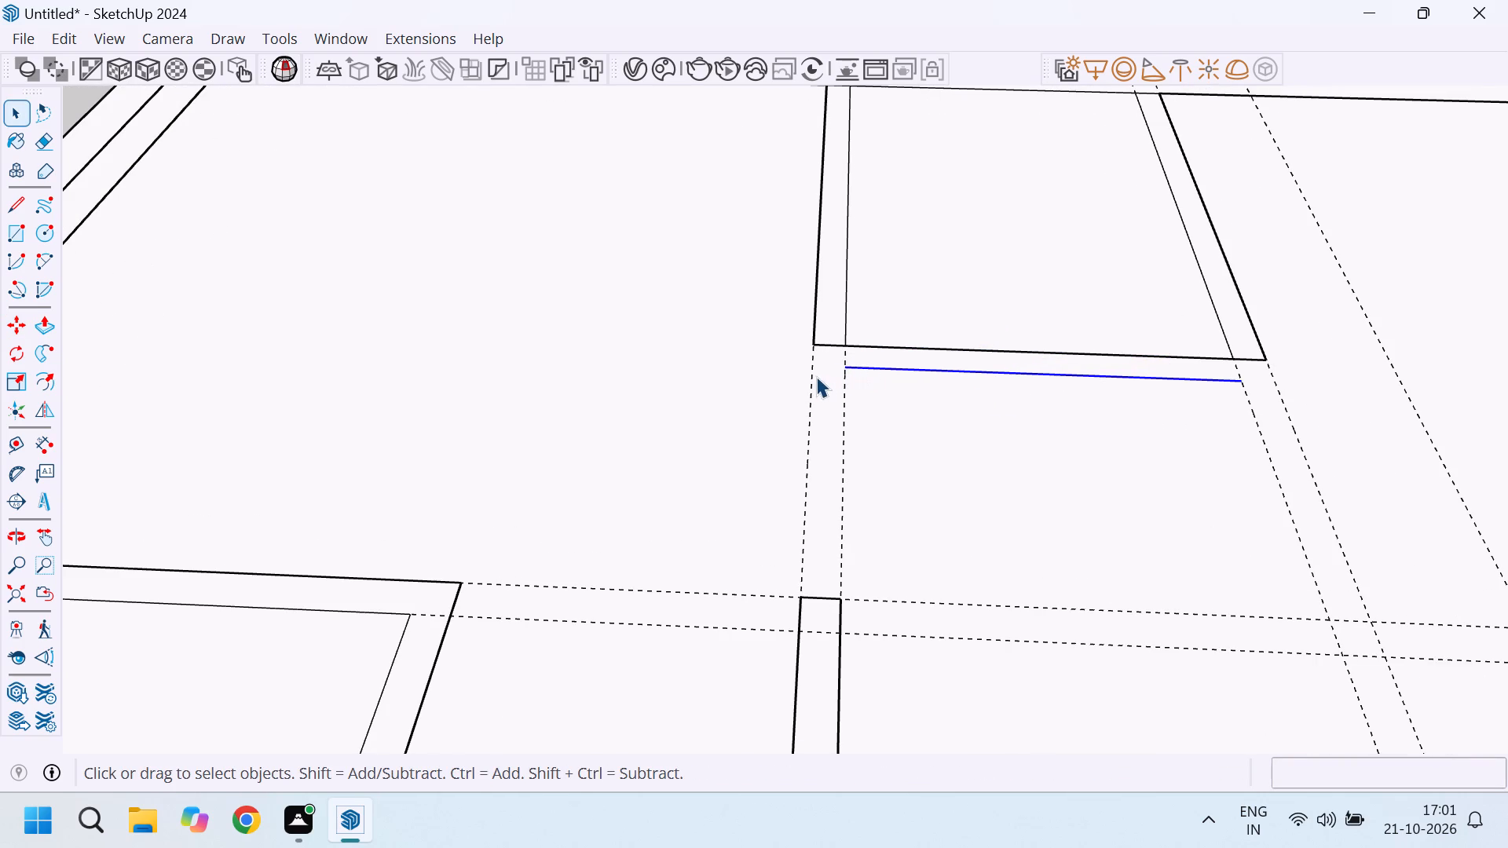
scroll(819, 377, "up", 2)
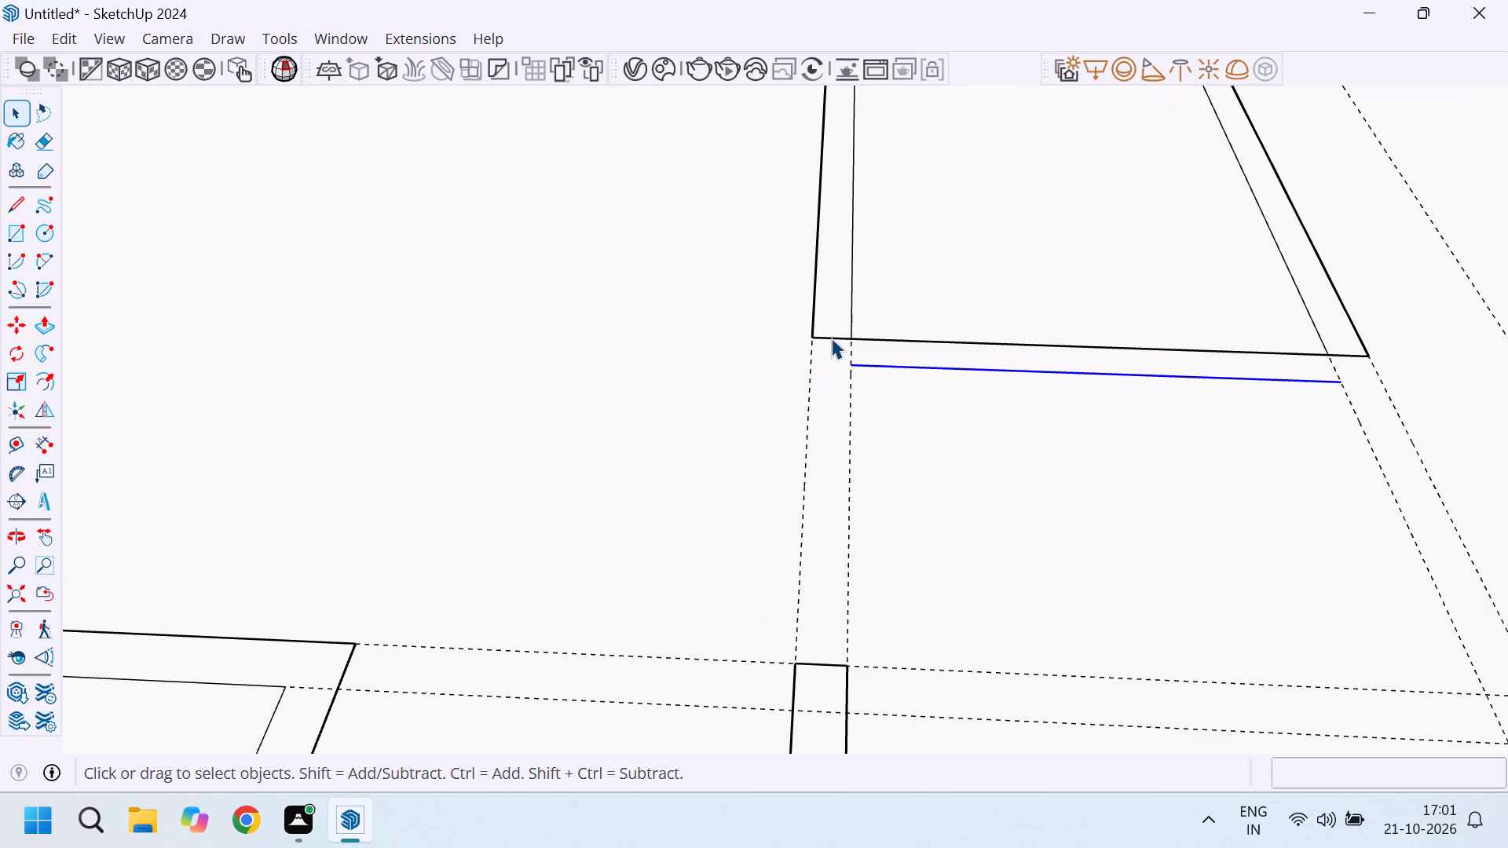
left_click(831, 338)
key("m")
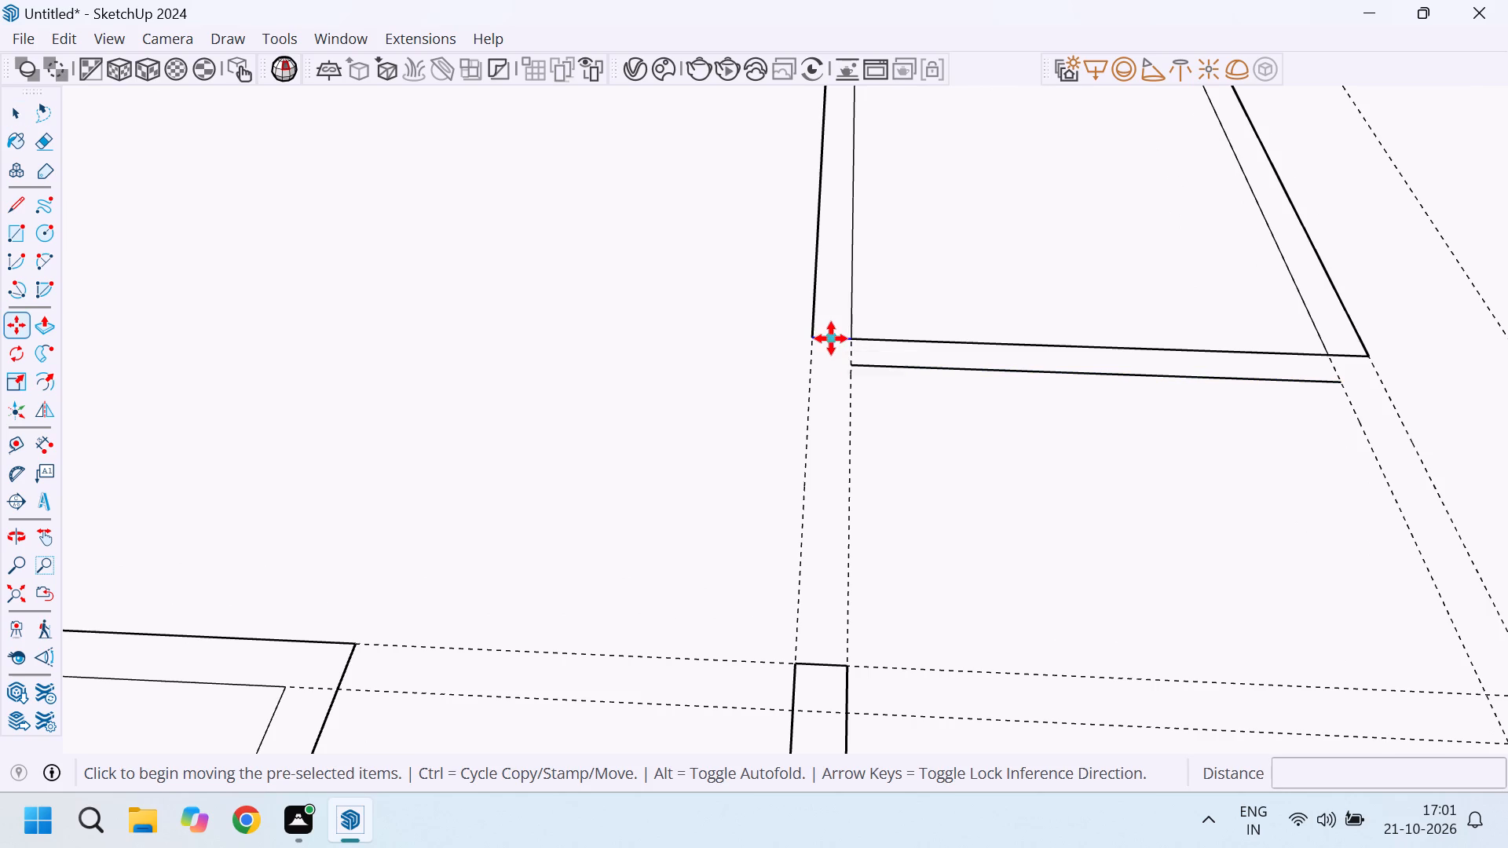
left_click(831, 338)
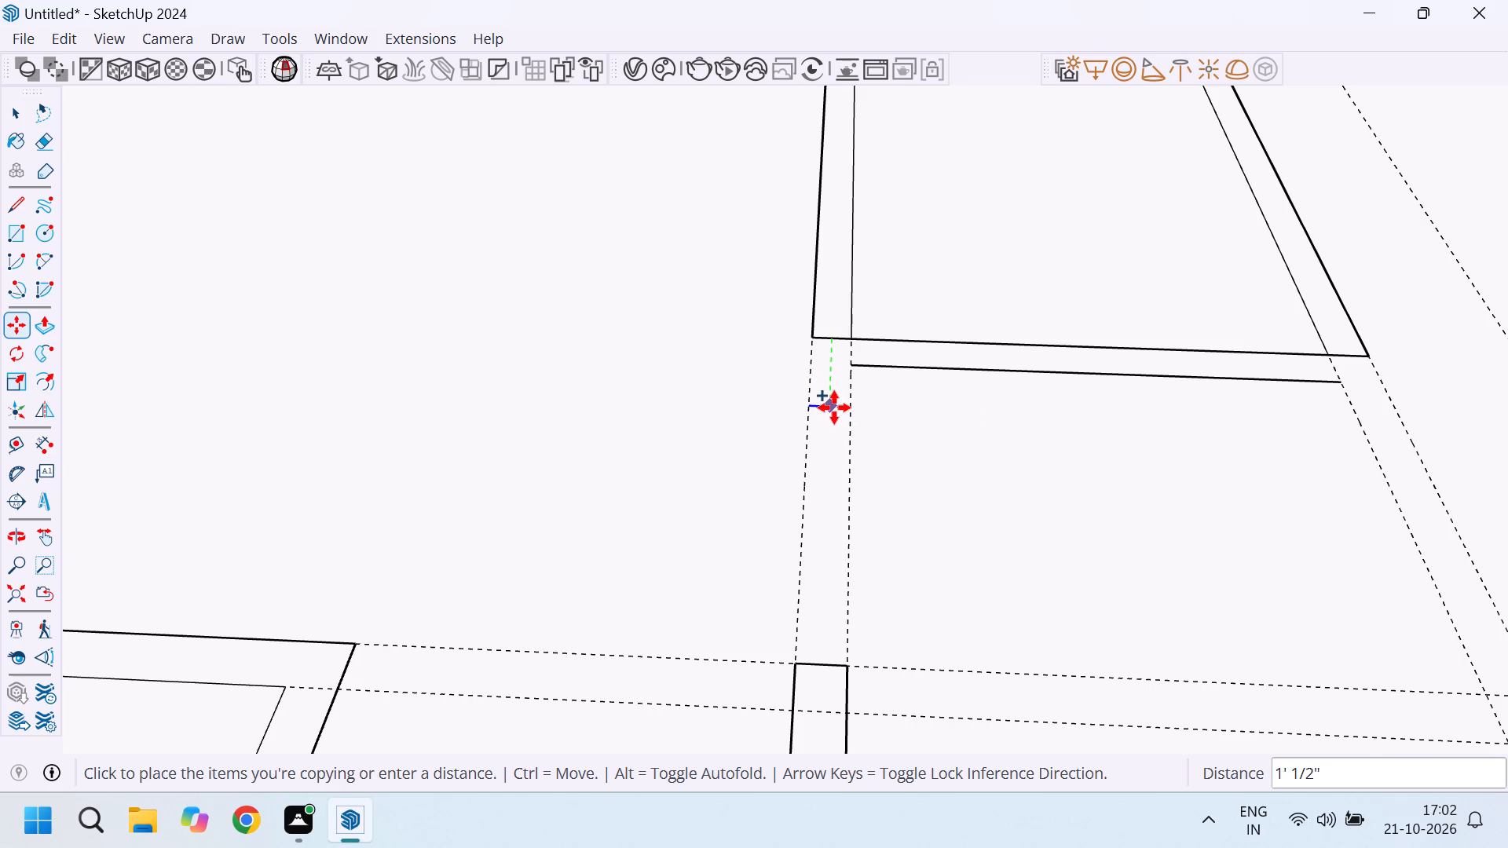
left_click(836, 410)
key("Escape")
Draw lines along both sides of the first stub joining its old end to the copied end edge.
scroll(840, 409, "up", 4)
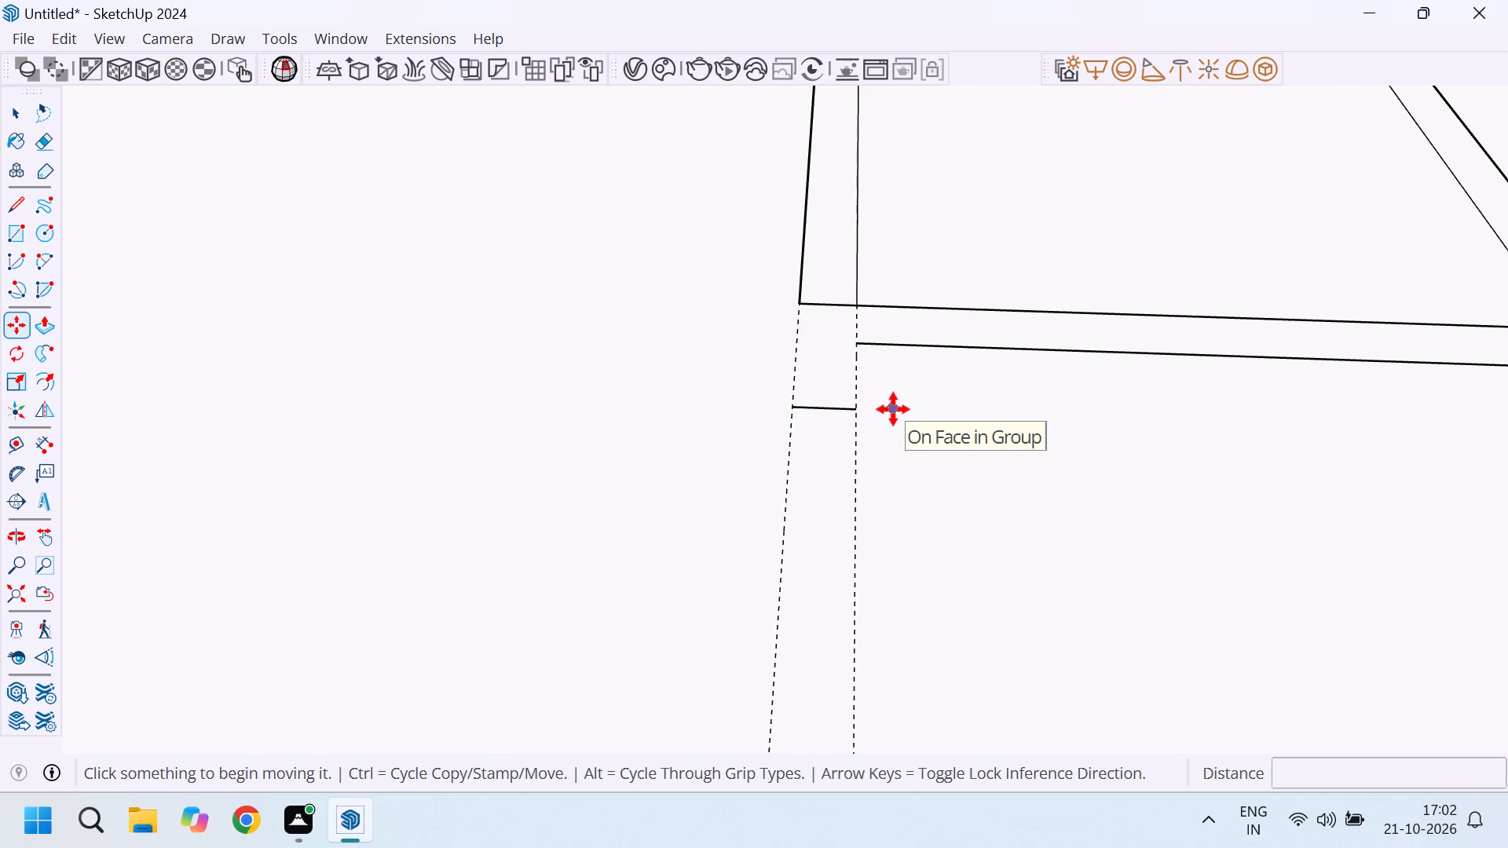
key("l")
key("Return")
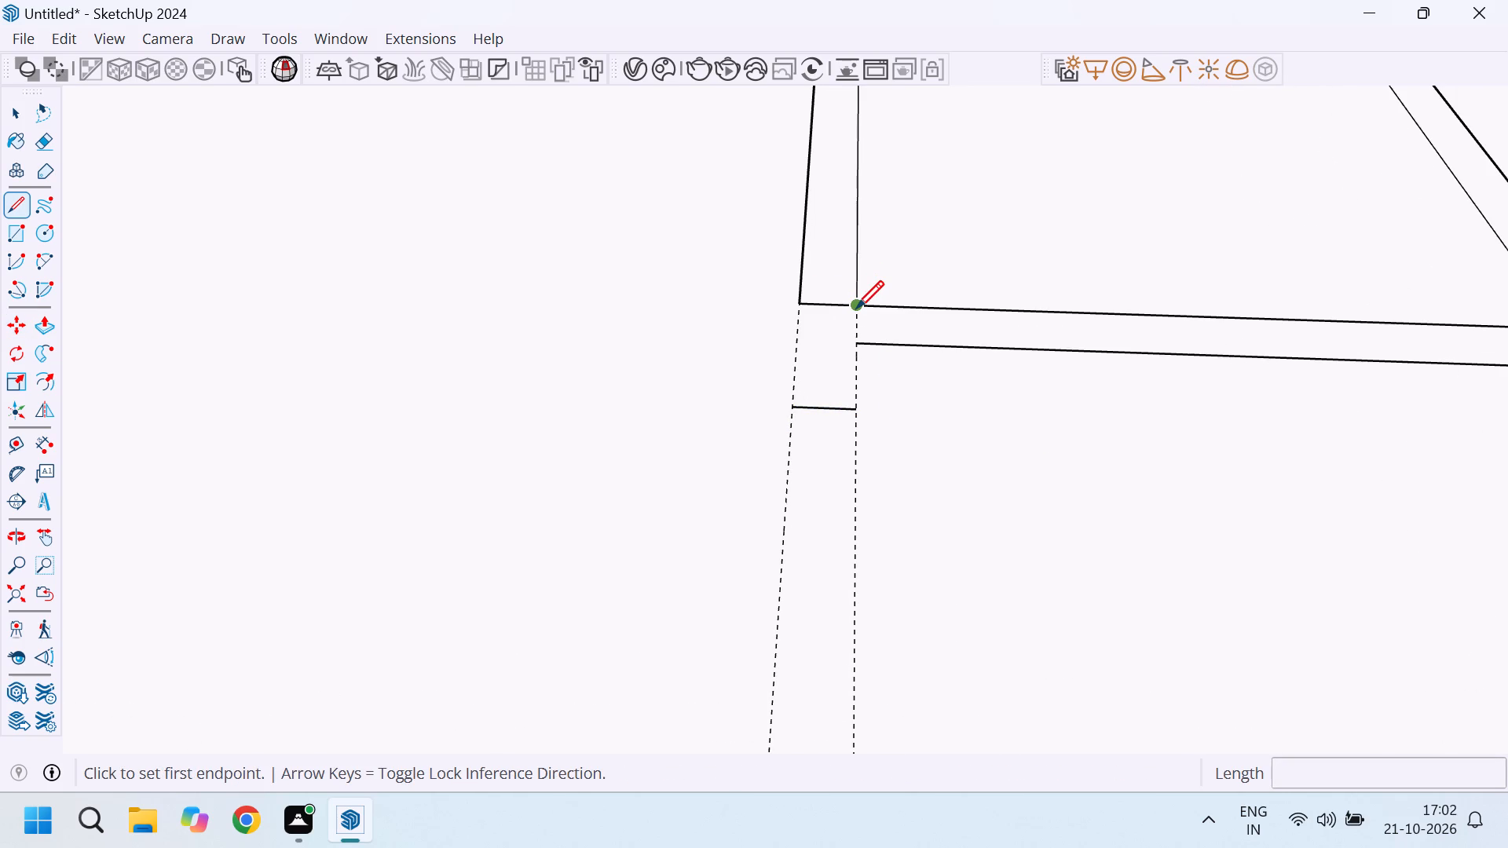
left_click(856, 308)
left_click(857, 408)
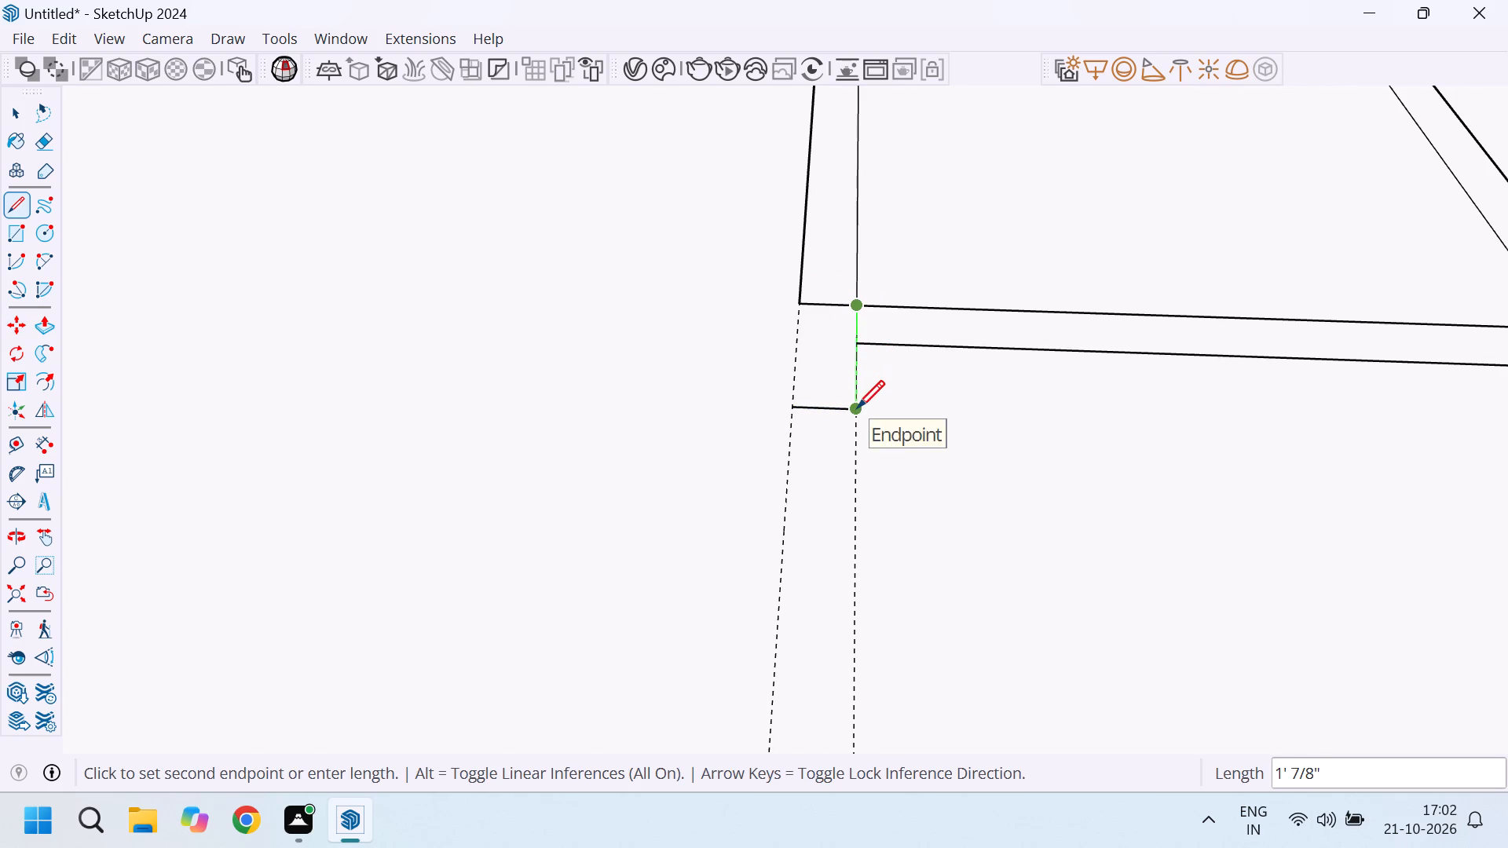
key("Escape")
left_click(796, 304)
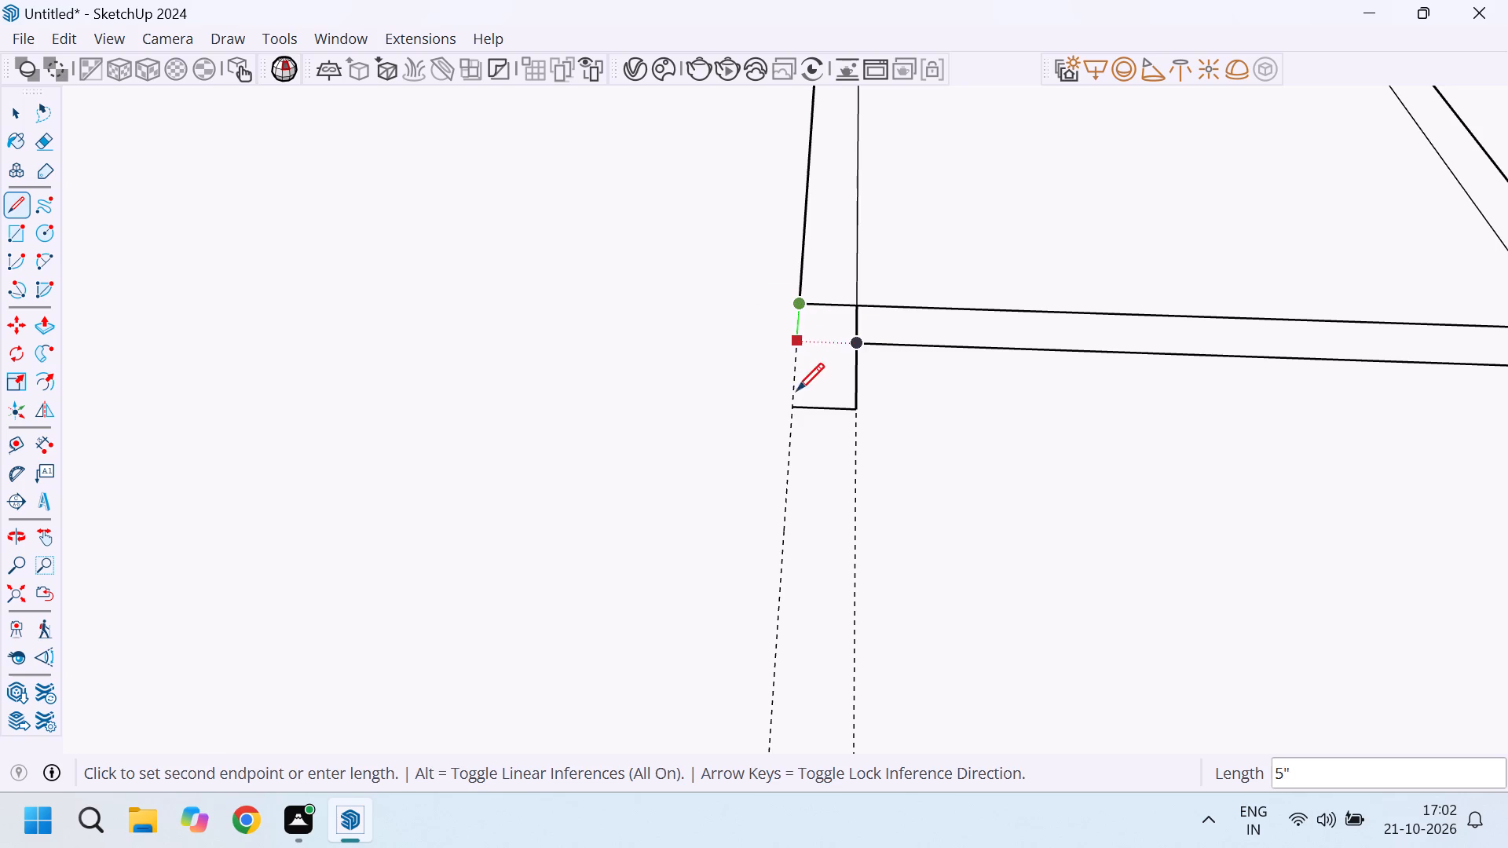
left_click(792, 414)
key("Escape")
key("Escape")
Extend the second rear wall stub about 1'1" forward with a line along each side and close its end.
scroll(884, 408, "down", 11)
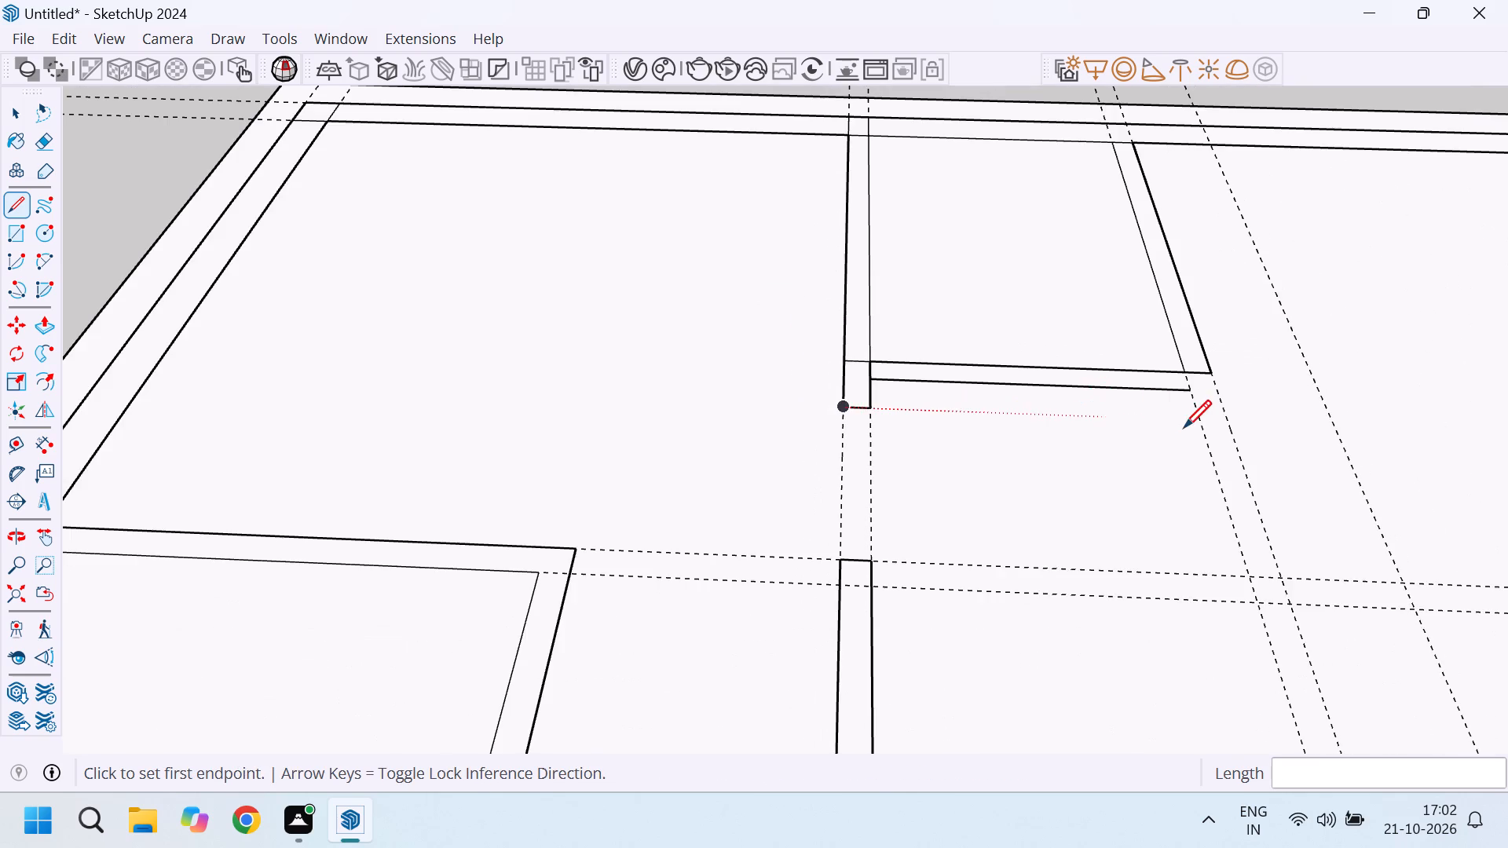
scroll(1184, 427, "up", 2)
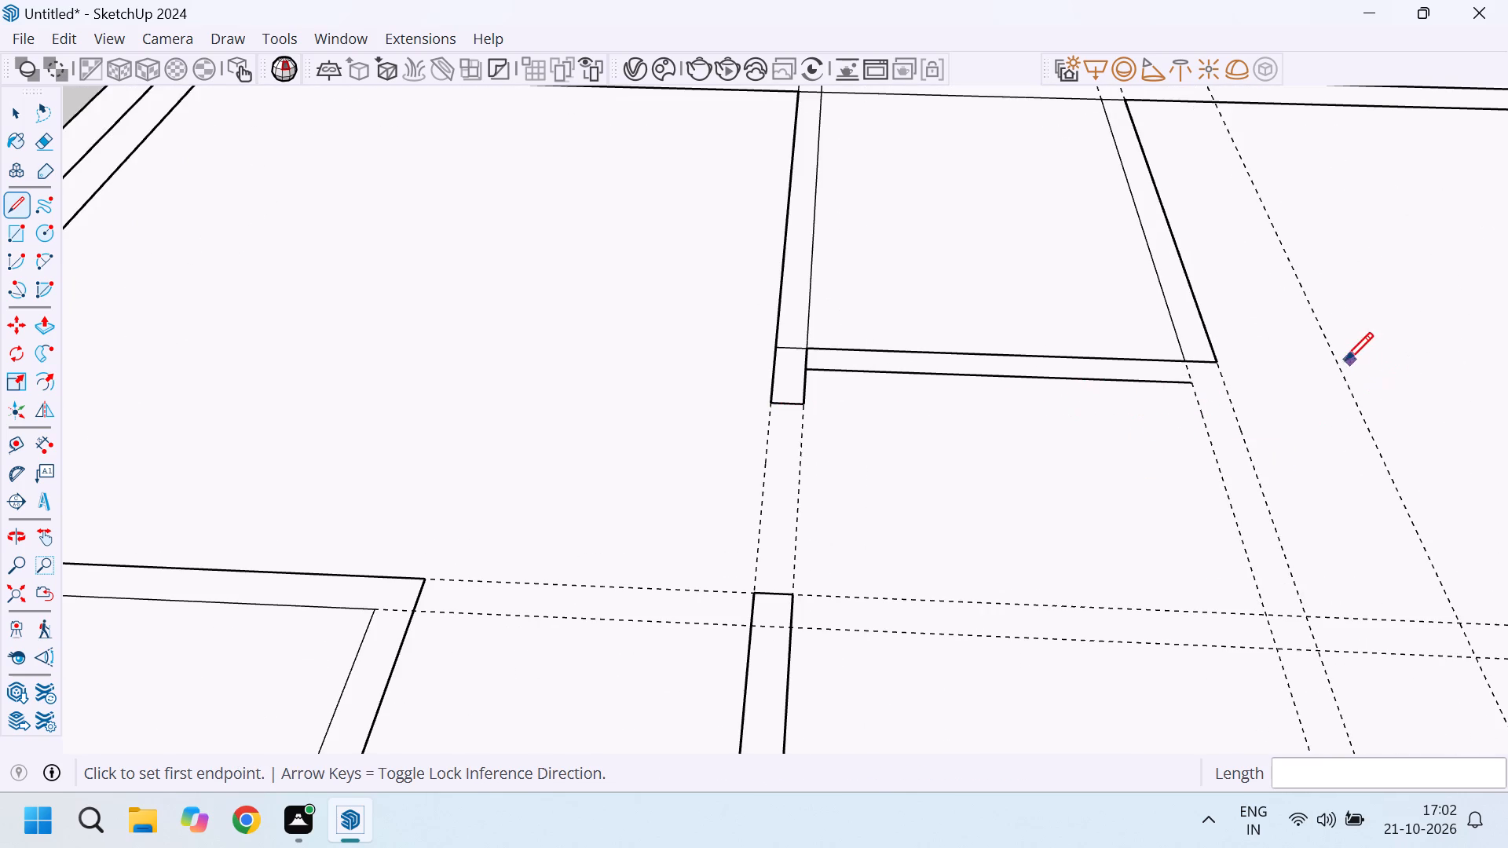
scroll(1342, 360, "up", 4)
left_click_drag(1128, 363, 1125, 365)
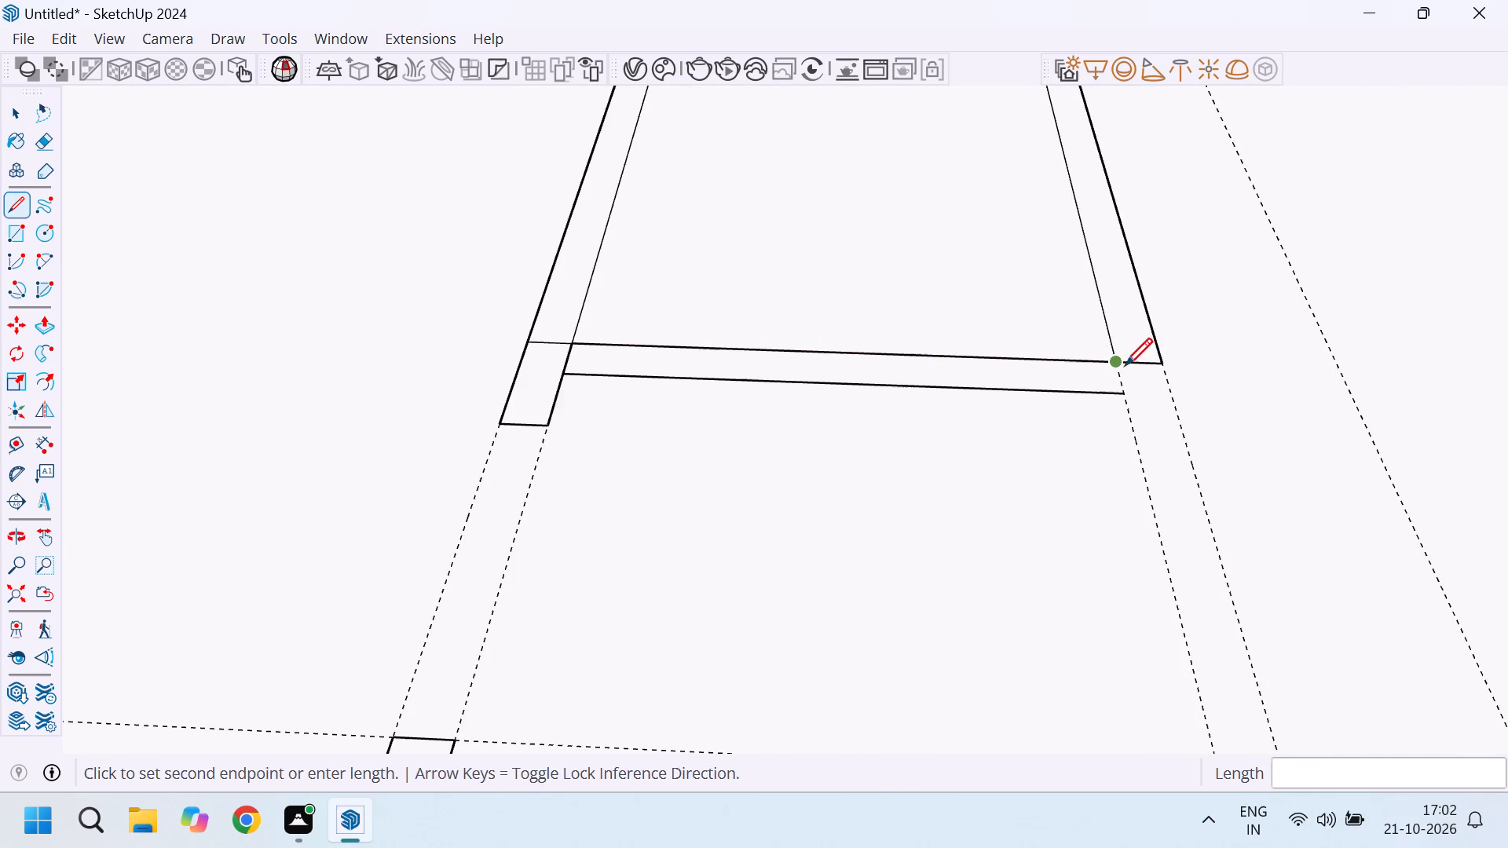
left_click_drag(1125, 365, 1125, 374)
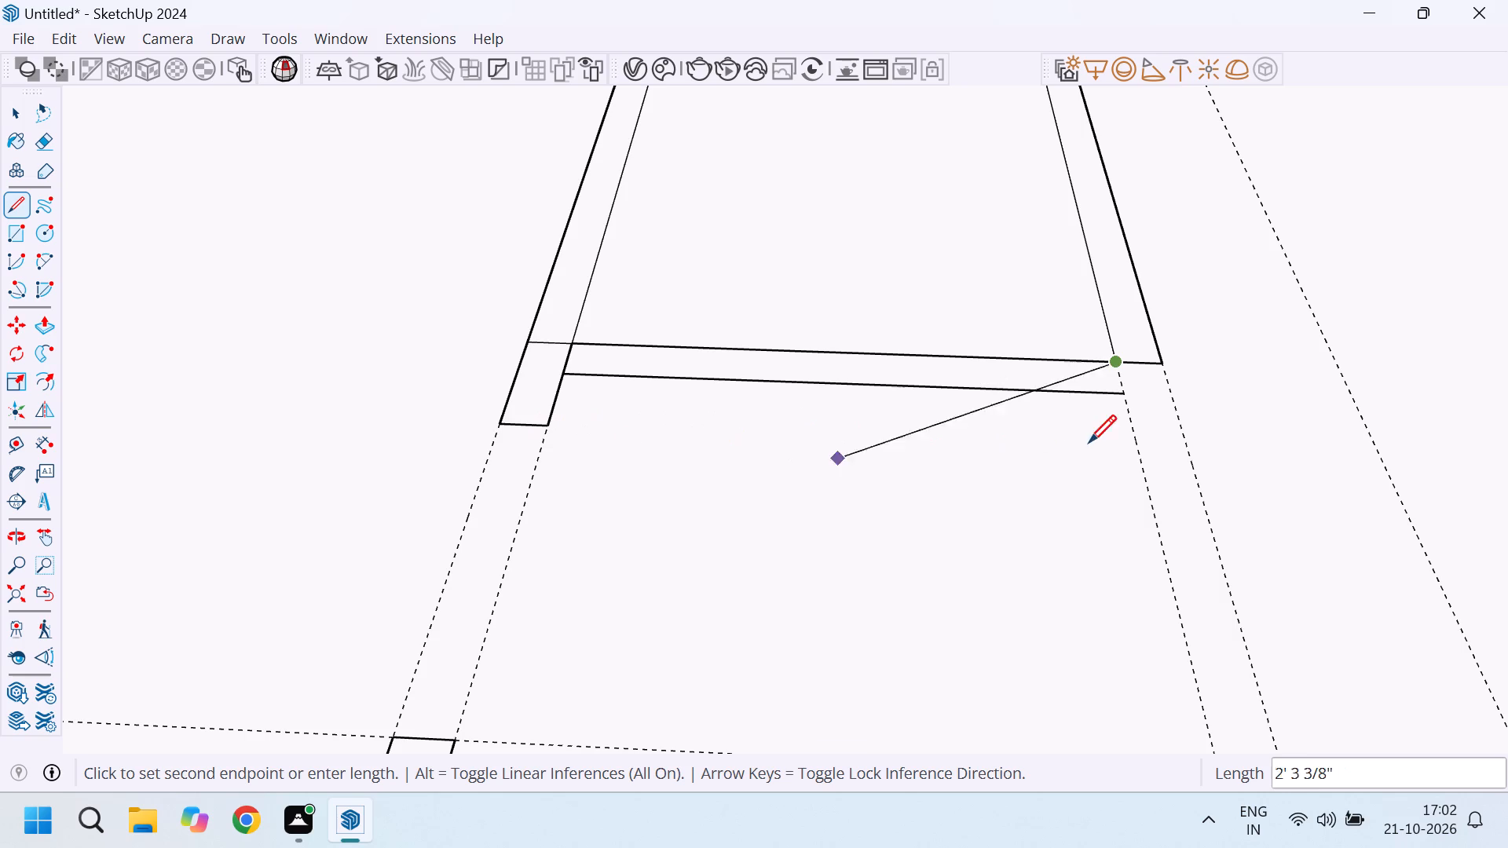
left_click(1138, 447)
key("Escape")
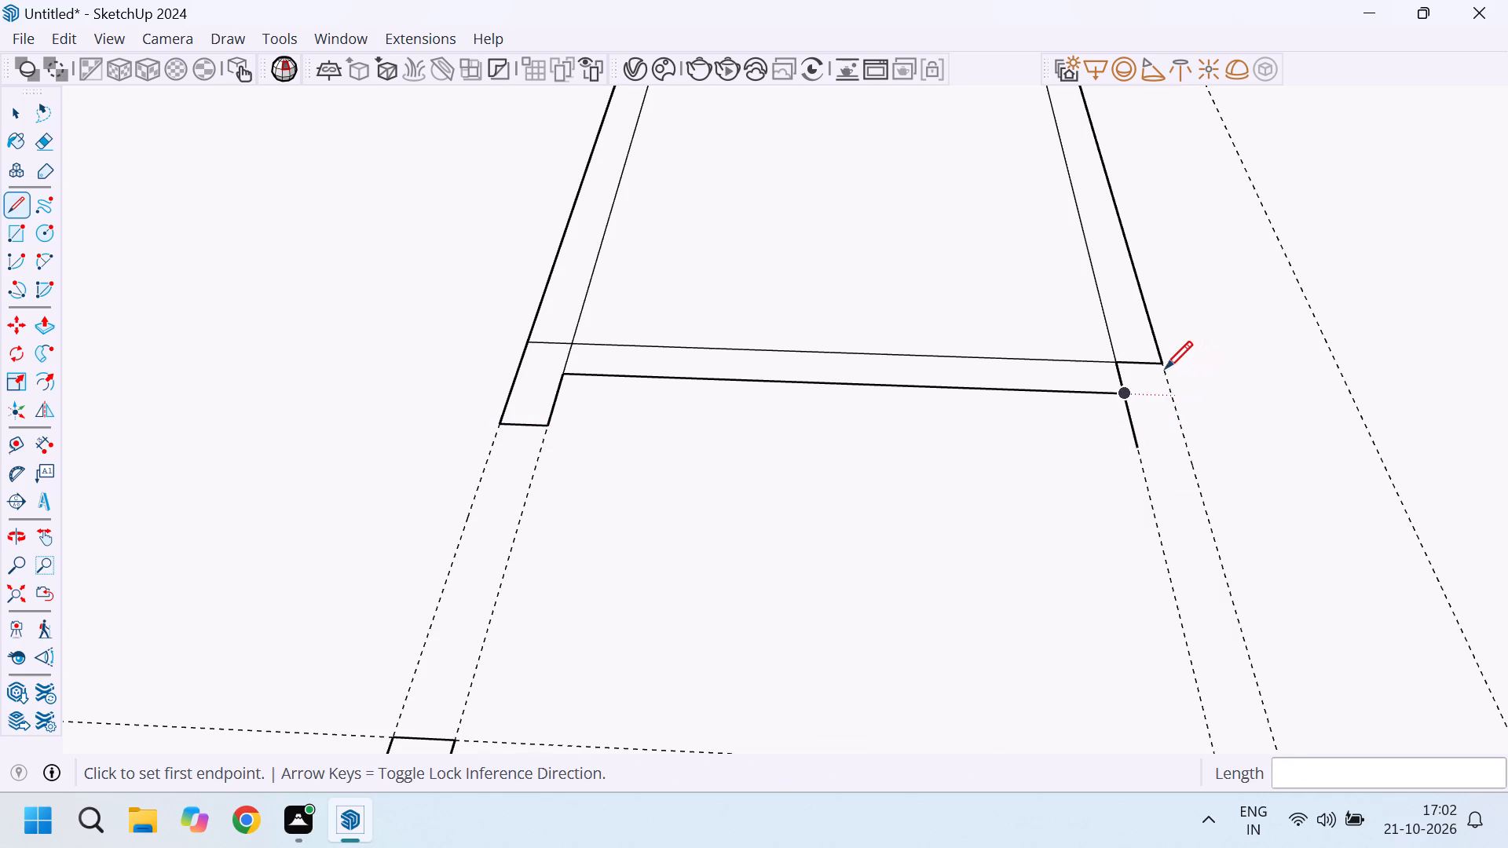
left_click(1162, 379)
key("Escape")
left_click_drag(1162, 365, 1160, 375)
left_click(1183, 446)
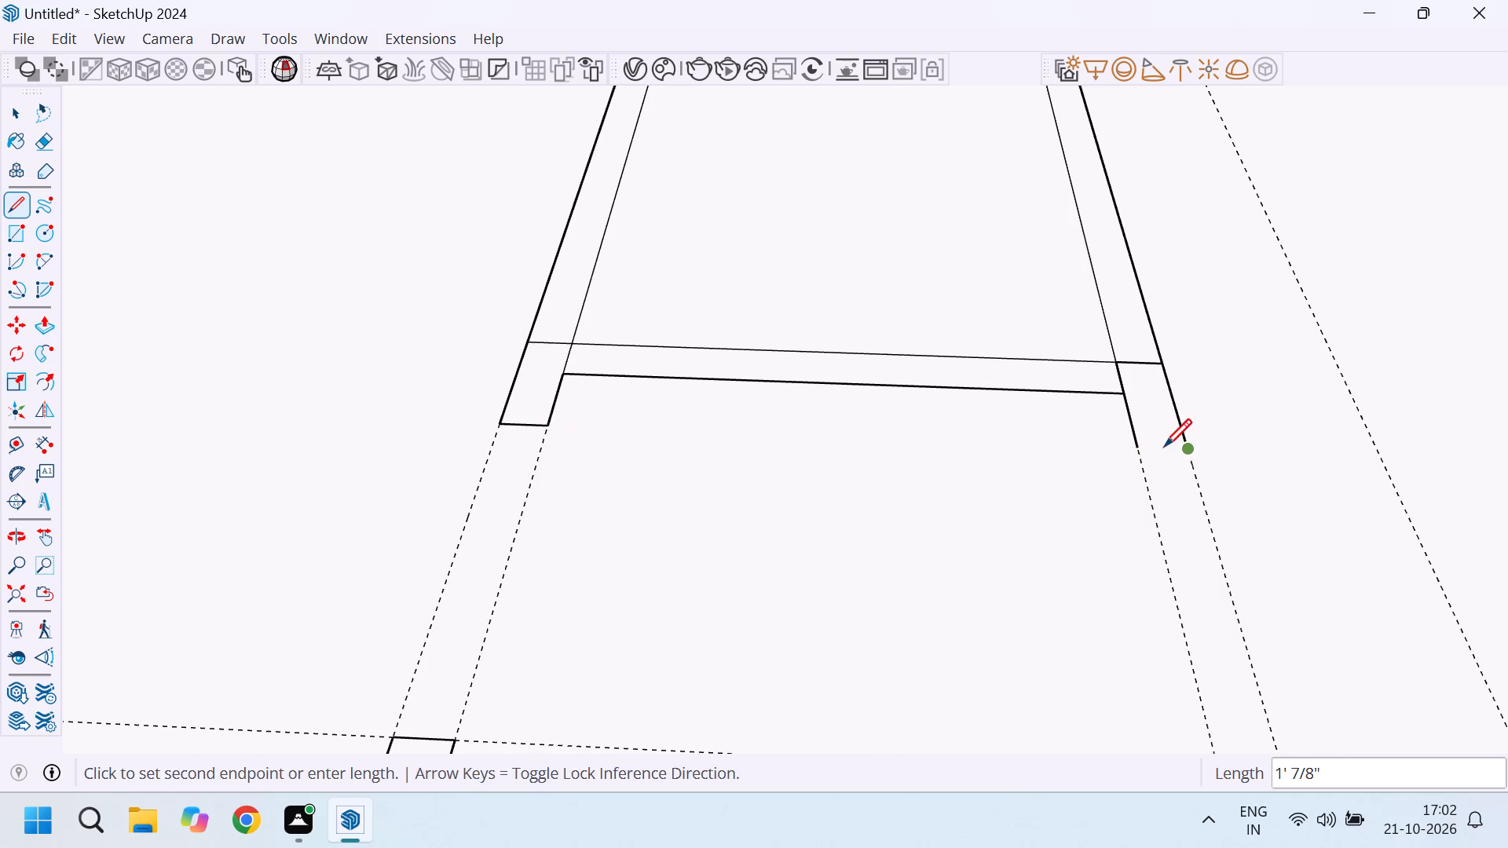
left_click(1137, 450)
key("Escape")
key("Escape")
scroll(1195, 439, "down", 5)
key("space")
Draw a 10'5" long interior wall rectangle between the rear cross guides, from the plan's right outer wall to the second stub's guide pair.
scroll(898, 429, "down", 5)
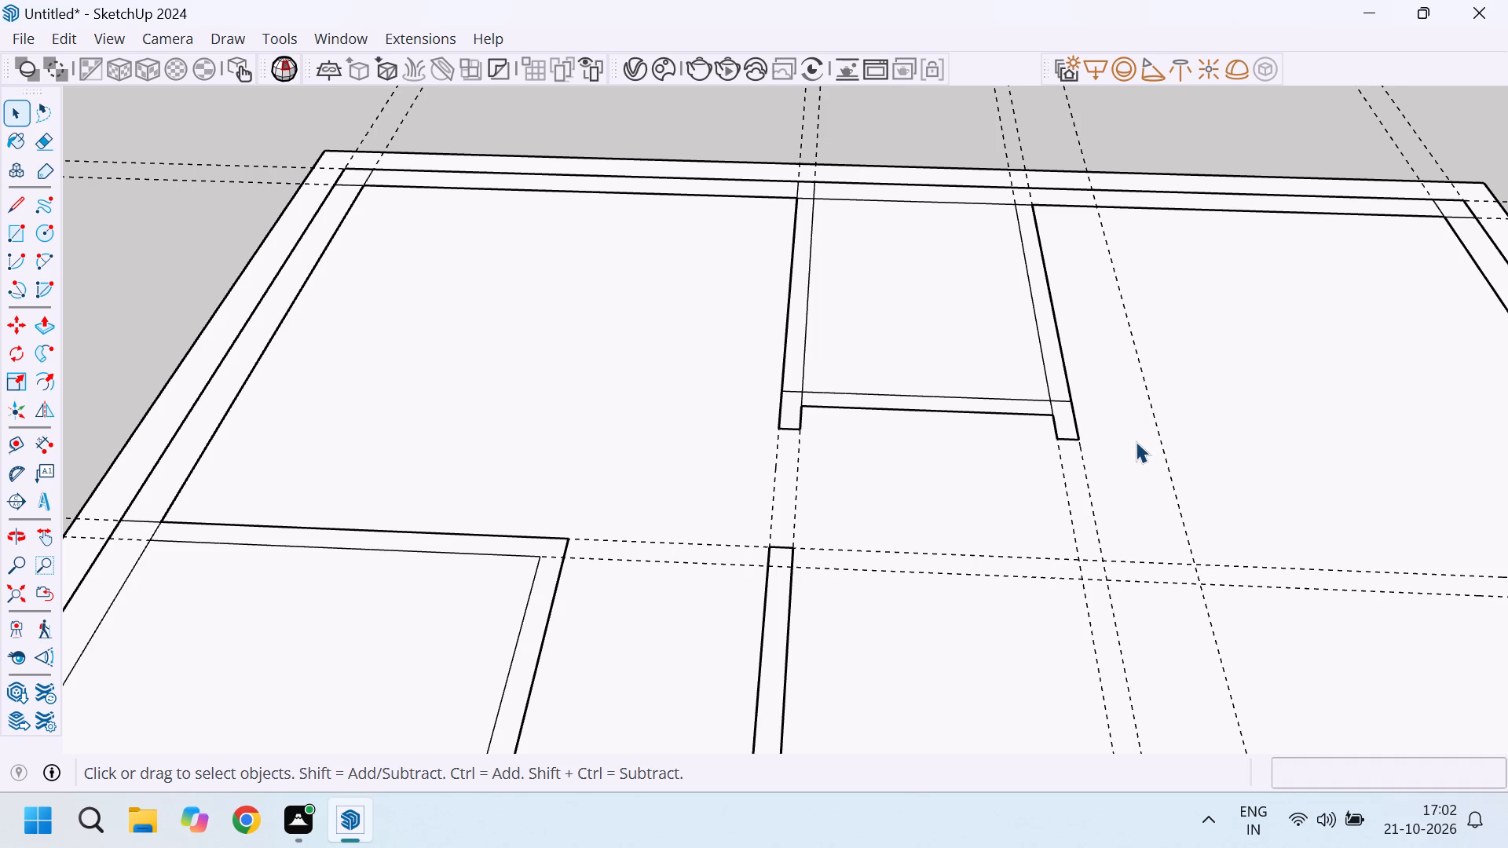
scroll(1089, 382, "down", 4)
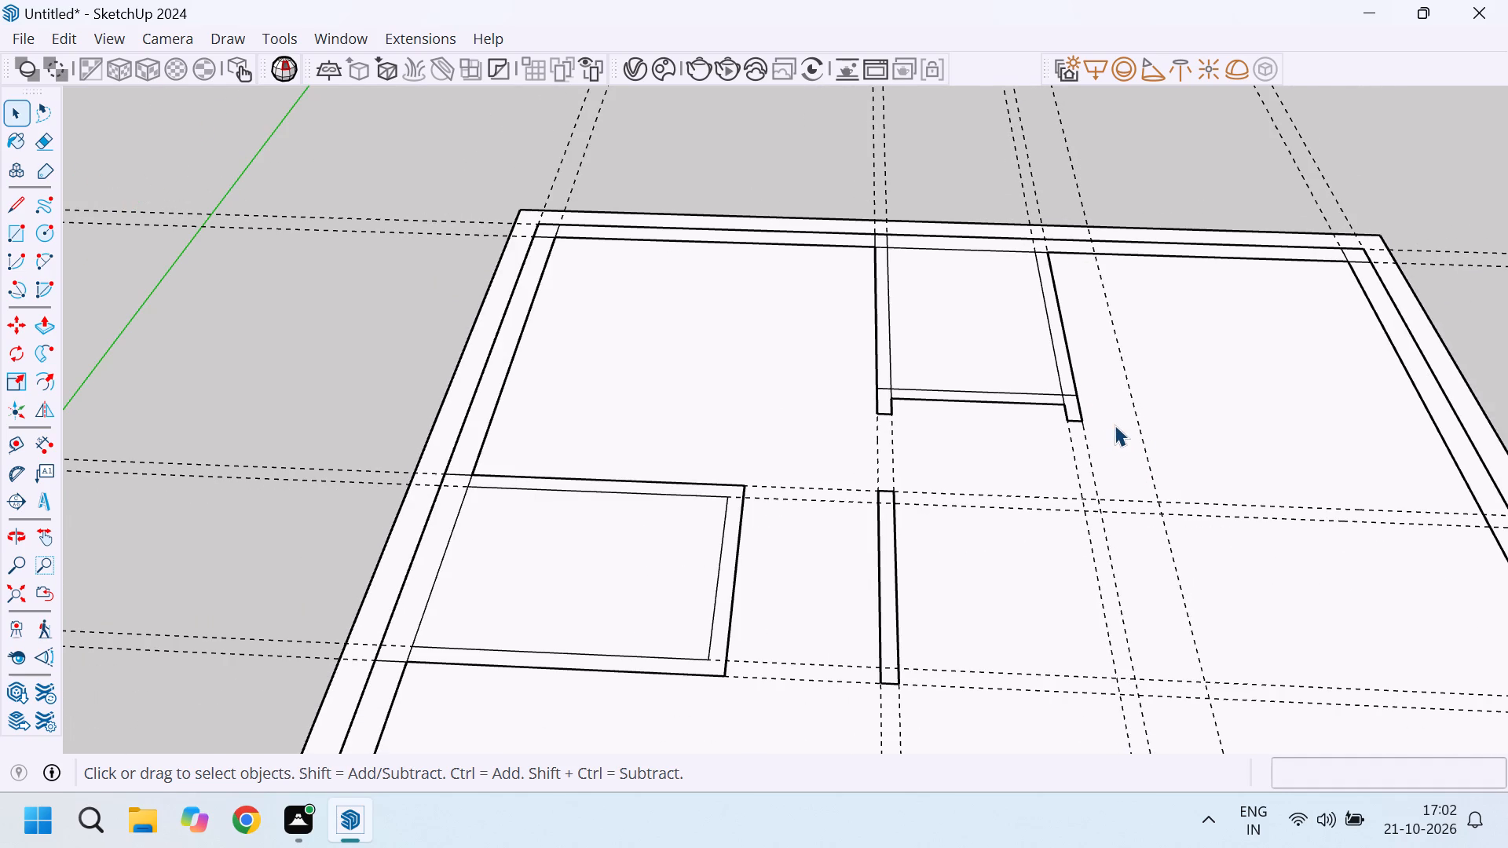
scroll(950, 415, "down", 3)
scroll(1133, 488, "up", 3)
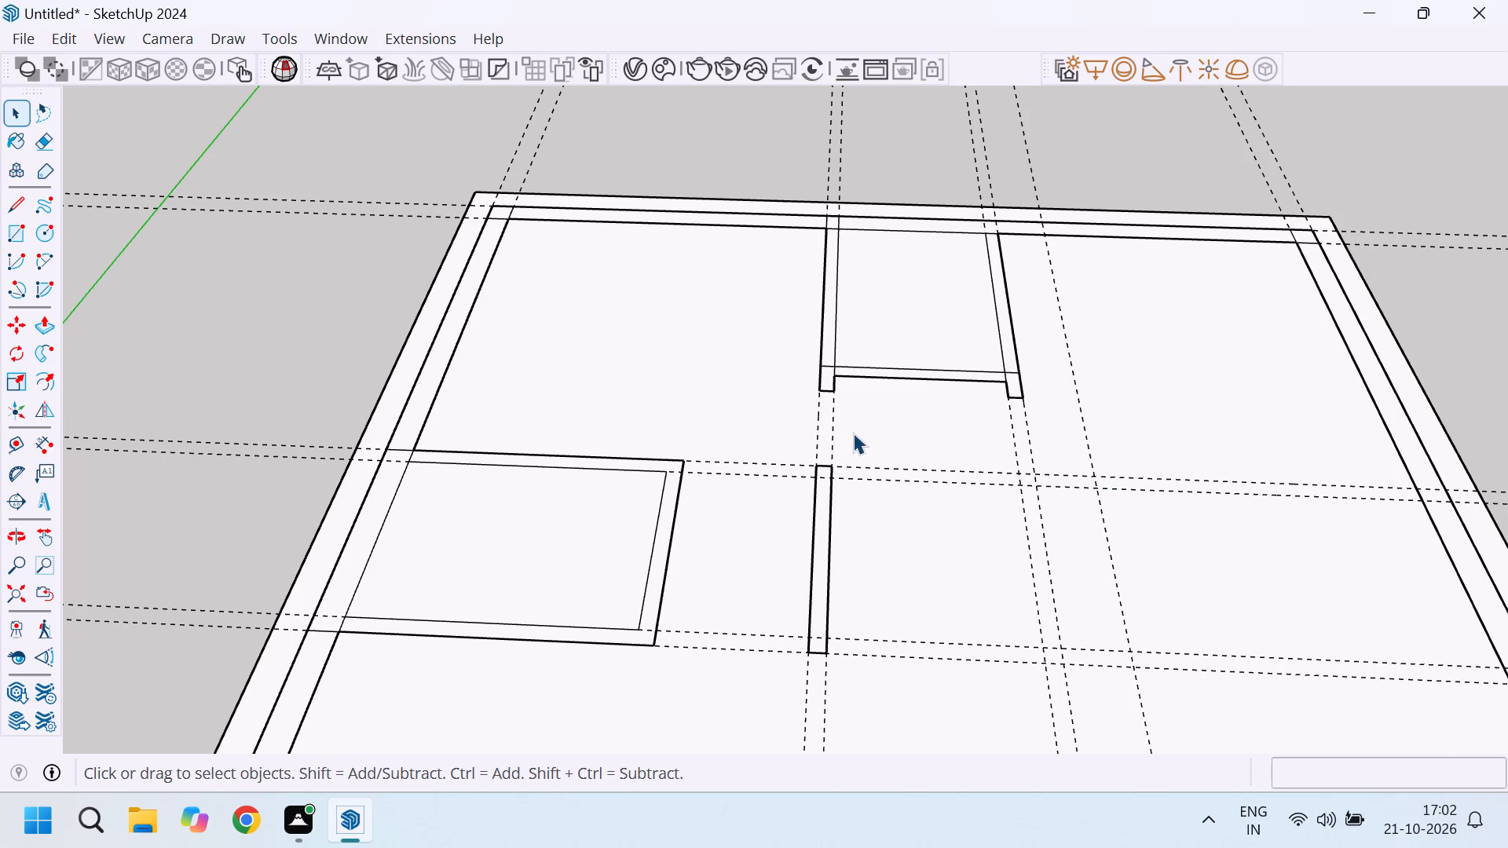
scroll(853, 433, "down", 2)
scroll(1115, 469, "up", 3)
scroll(914, 444, "up", 2)
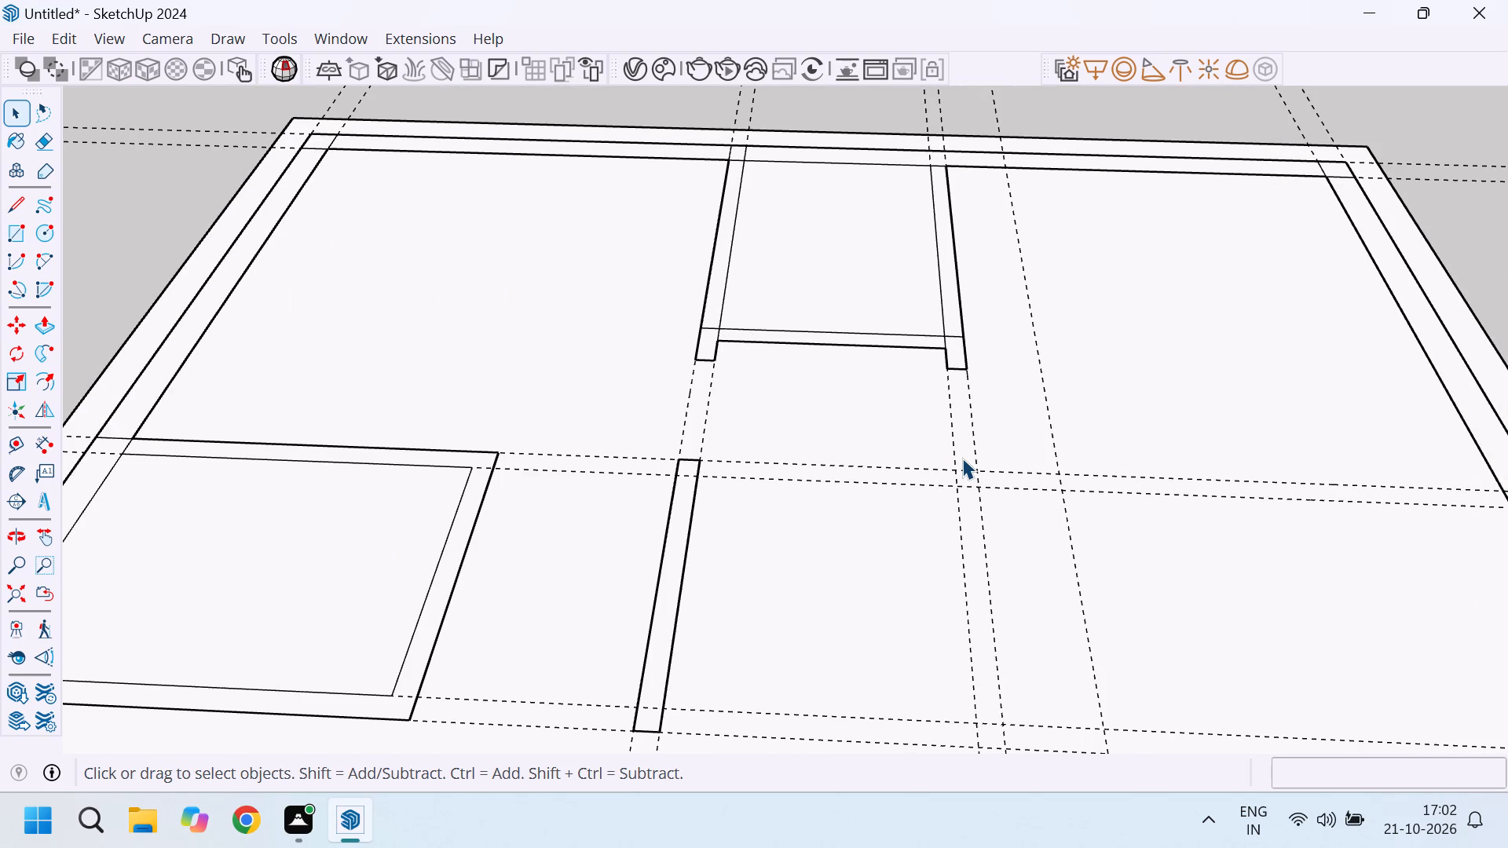
scroll(932, 454, "down", 3)
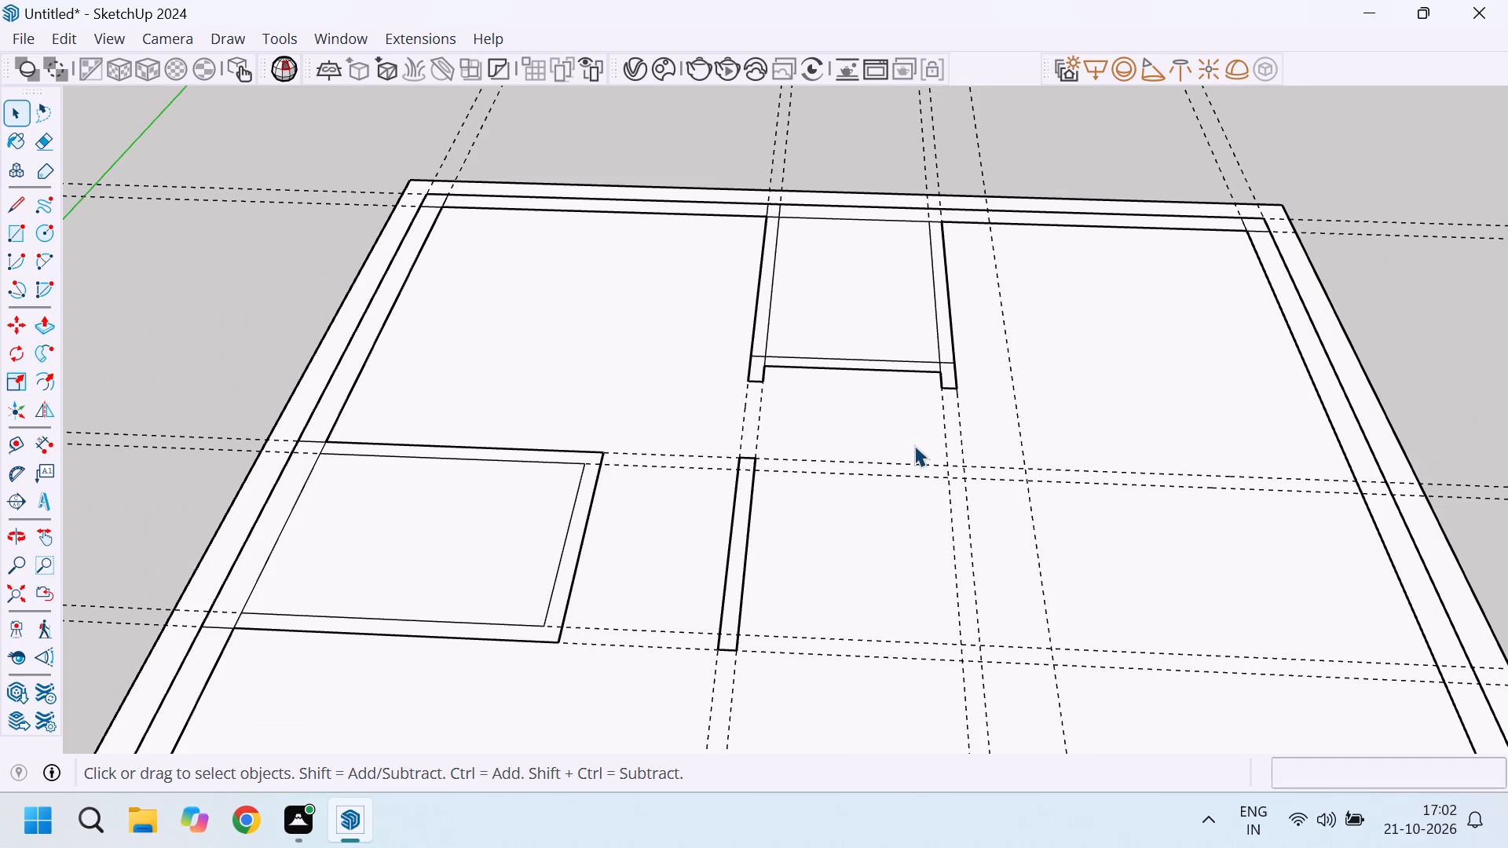
scroll(913, 443, "down", 1)
key("r")
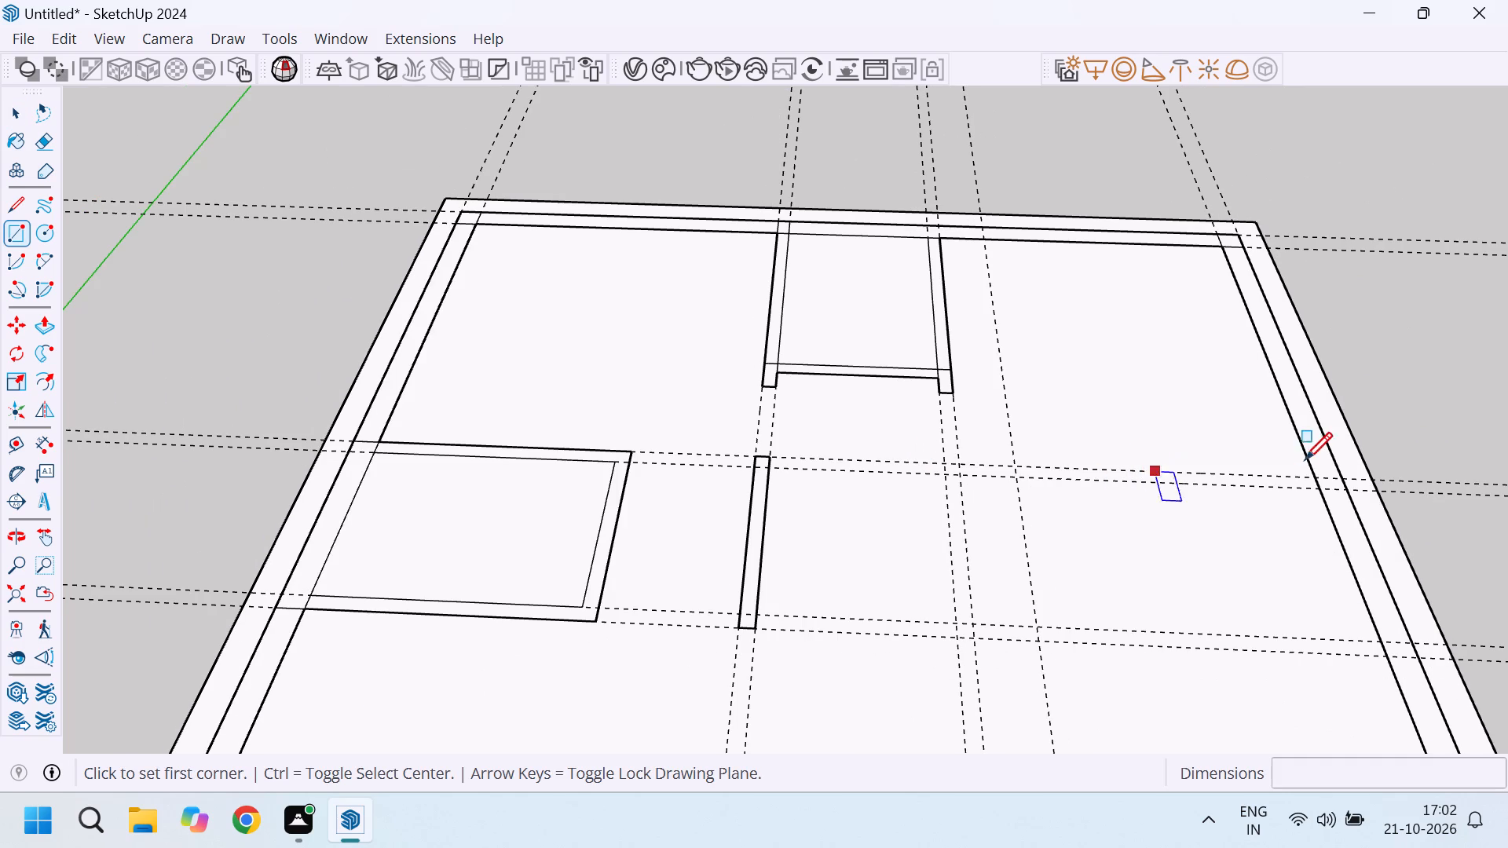
scroll(1308, 459, "up", 5)
left_click(1312, 480)
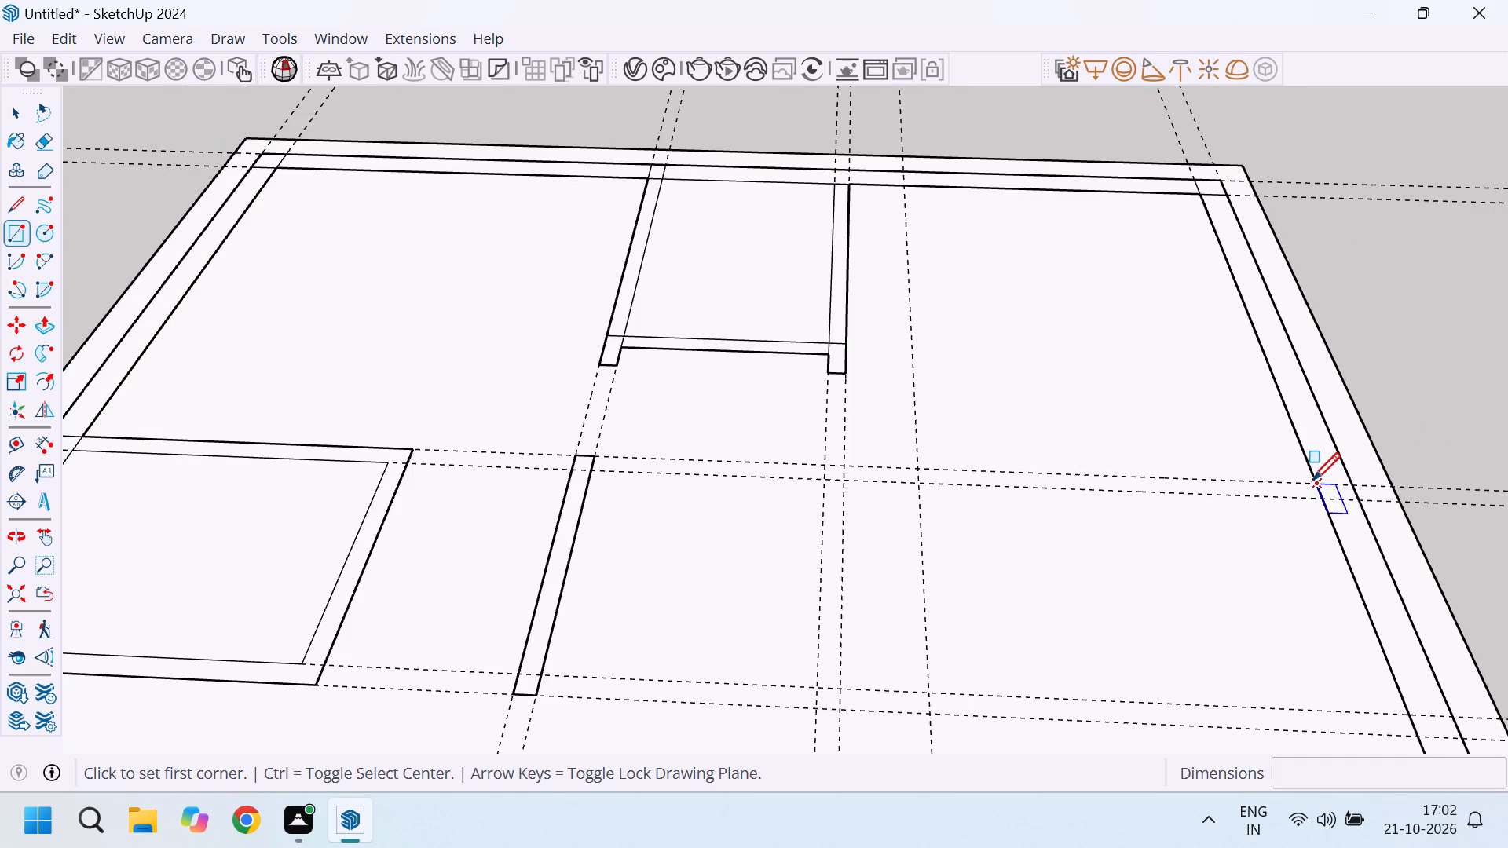
scroll(822, 459, "up", 4)
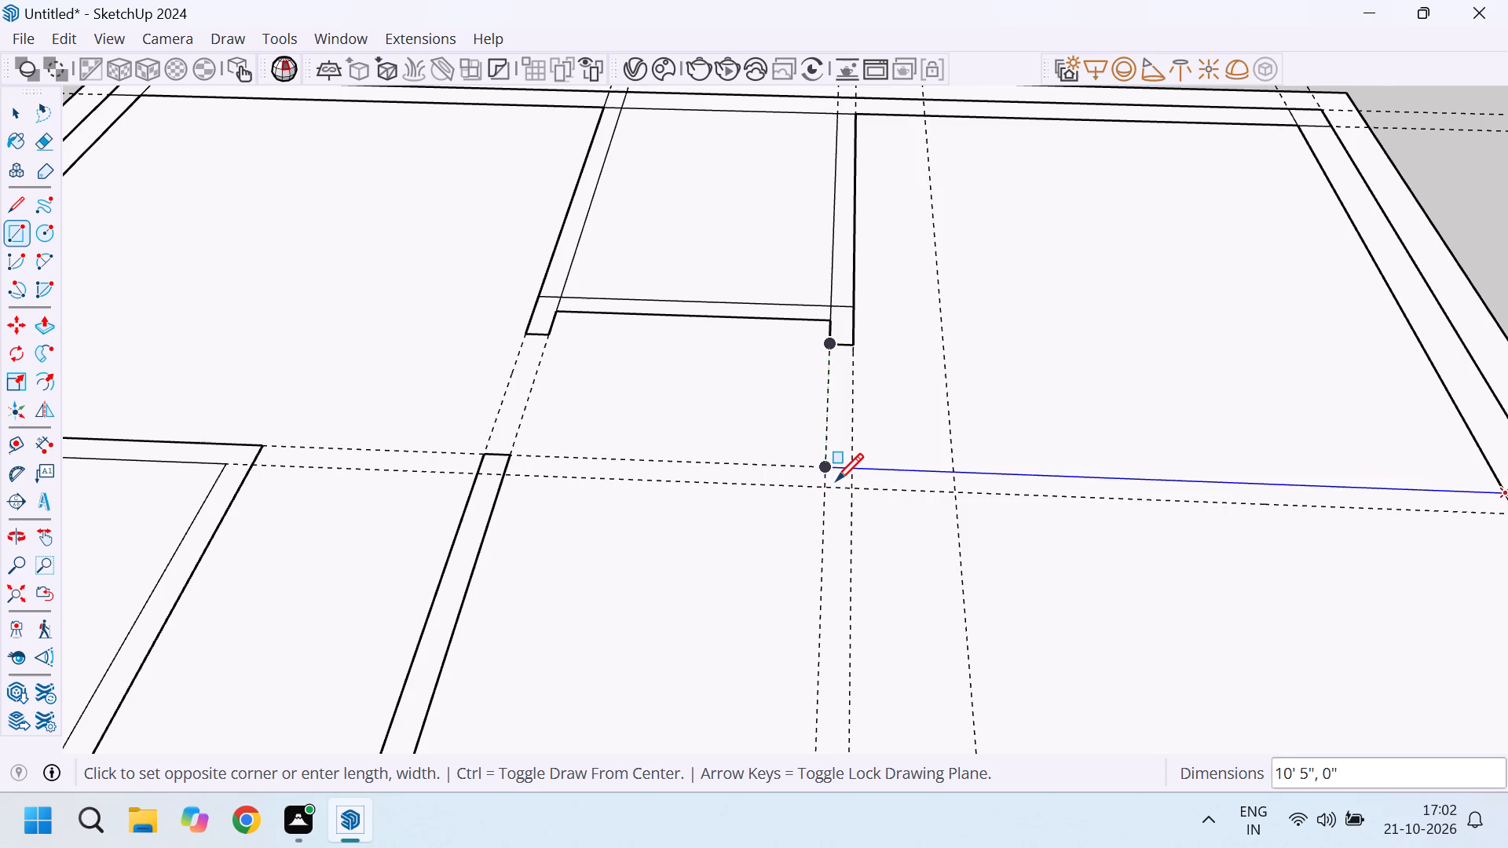
scroll(836, 481, "up", 4)
left_click(814, 492)
scroll(829, 341, "down", 3)
scroll(840, 438, "up", 5)
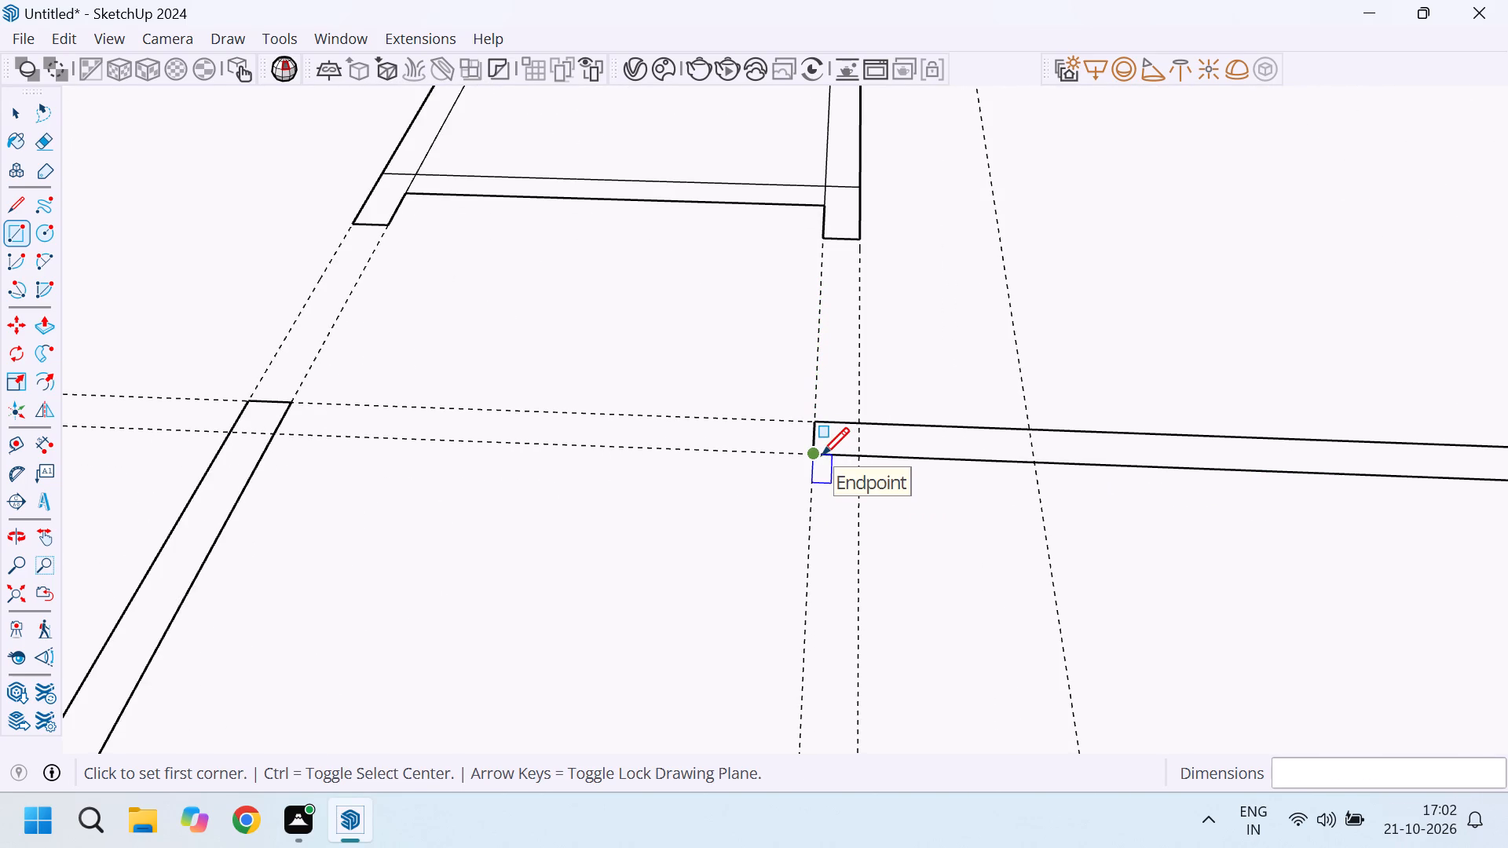
scroll(854, 433, "up", 4)
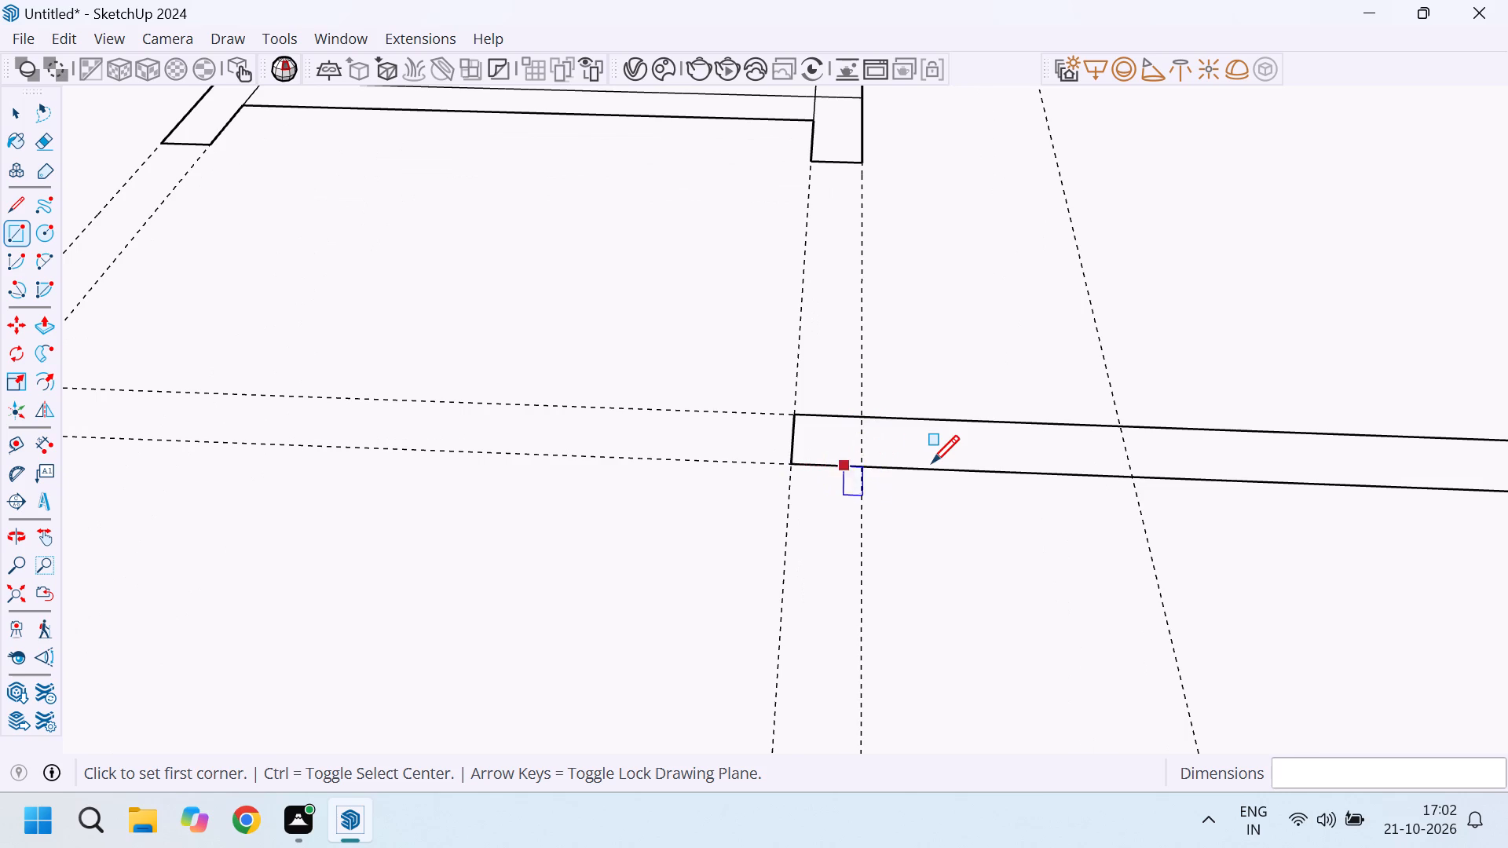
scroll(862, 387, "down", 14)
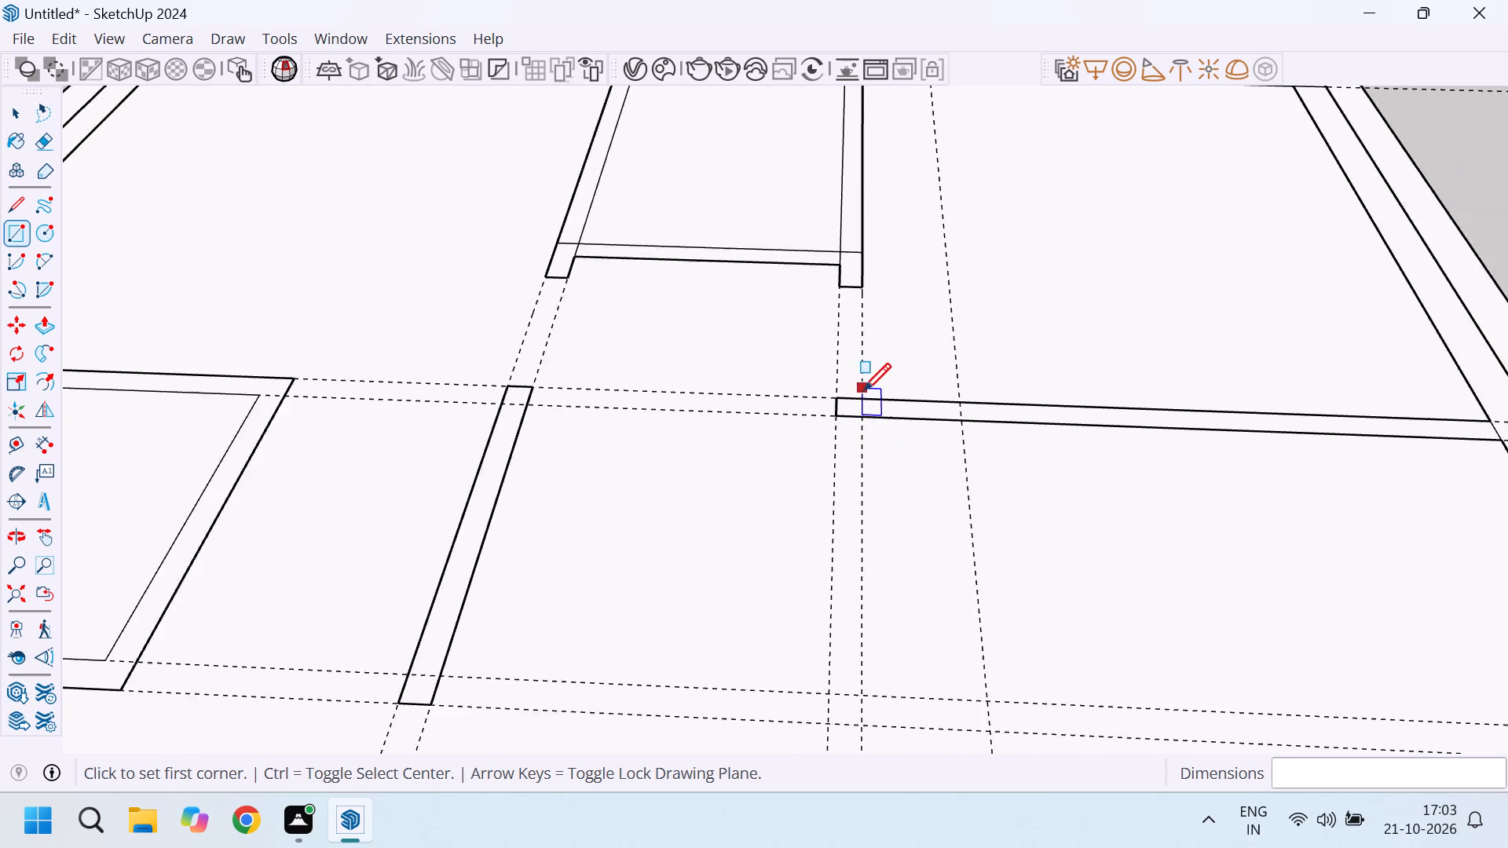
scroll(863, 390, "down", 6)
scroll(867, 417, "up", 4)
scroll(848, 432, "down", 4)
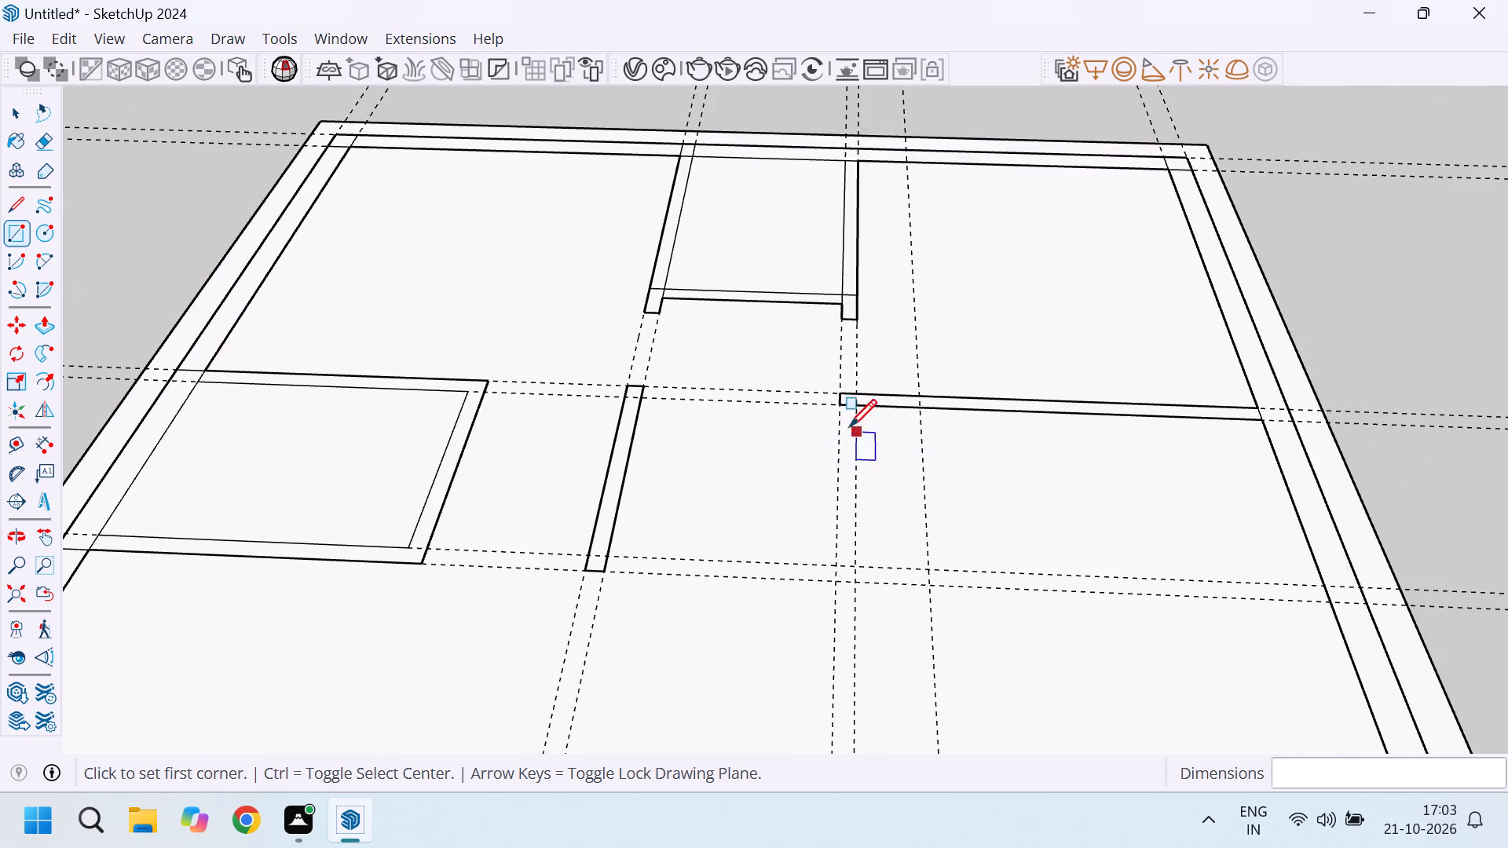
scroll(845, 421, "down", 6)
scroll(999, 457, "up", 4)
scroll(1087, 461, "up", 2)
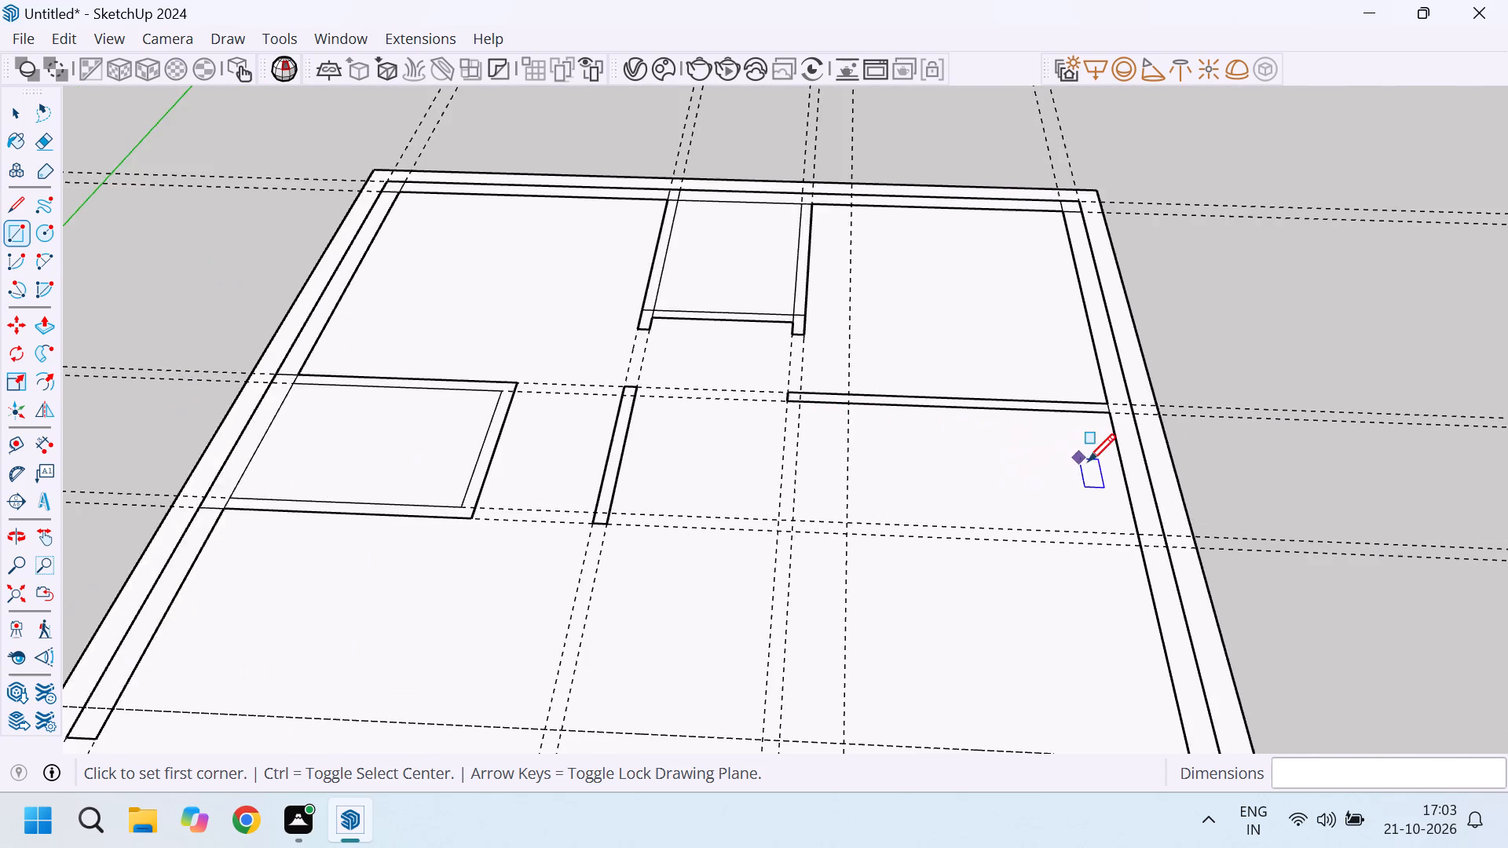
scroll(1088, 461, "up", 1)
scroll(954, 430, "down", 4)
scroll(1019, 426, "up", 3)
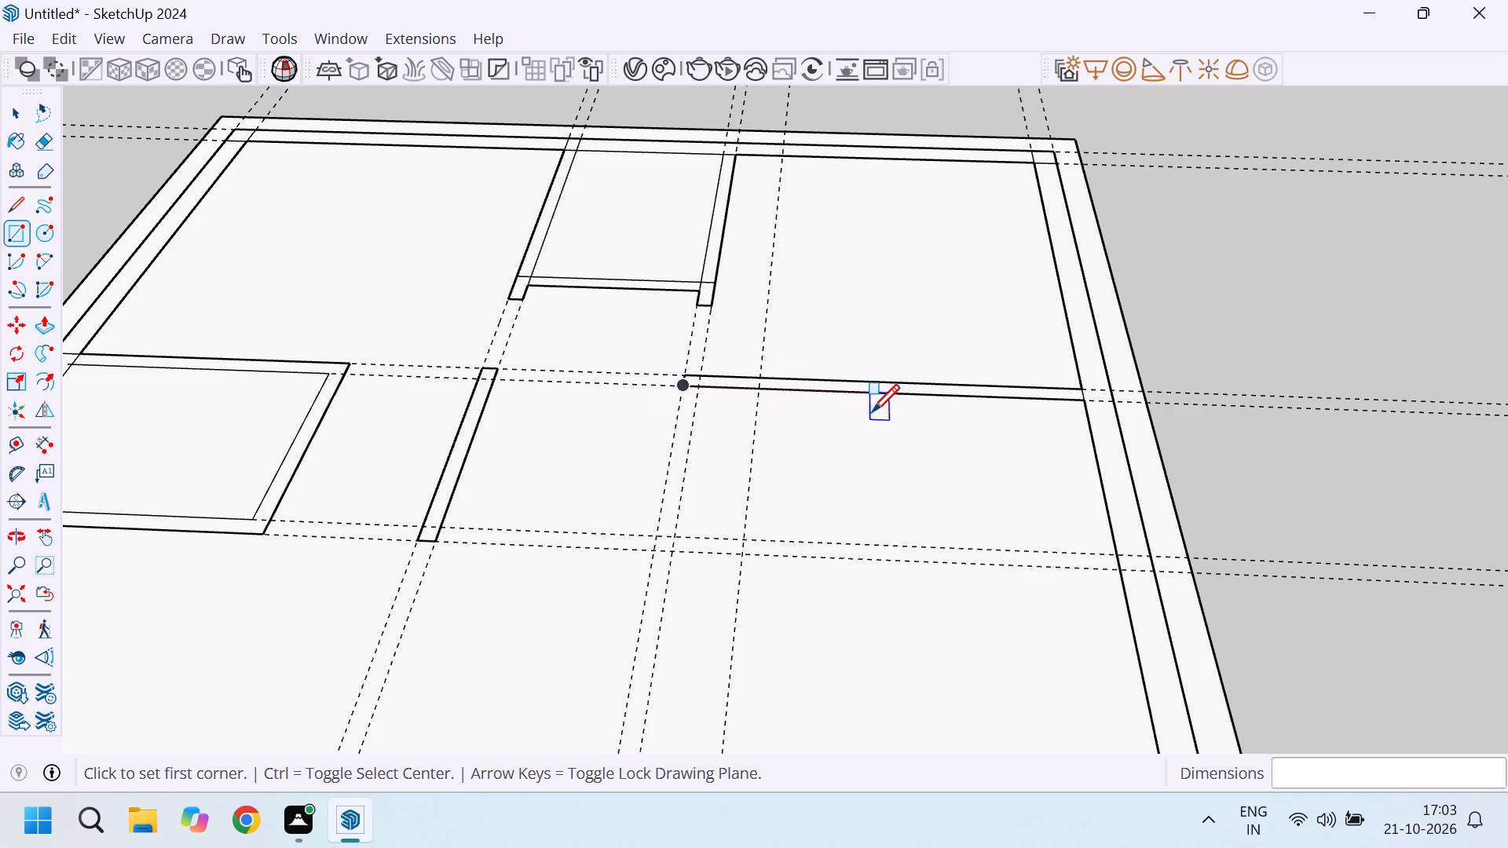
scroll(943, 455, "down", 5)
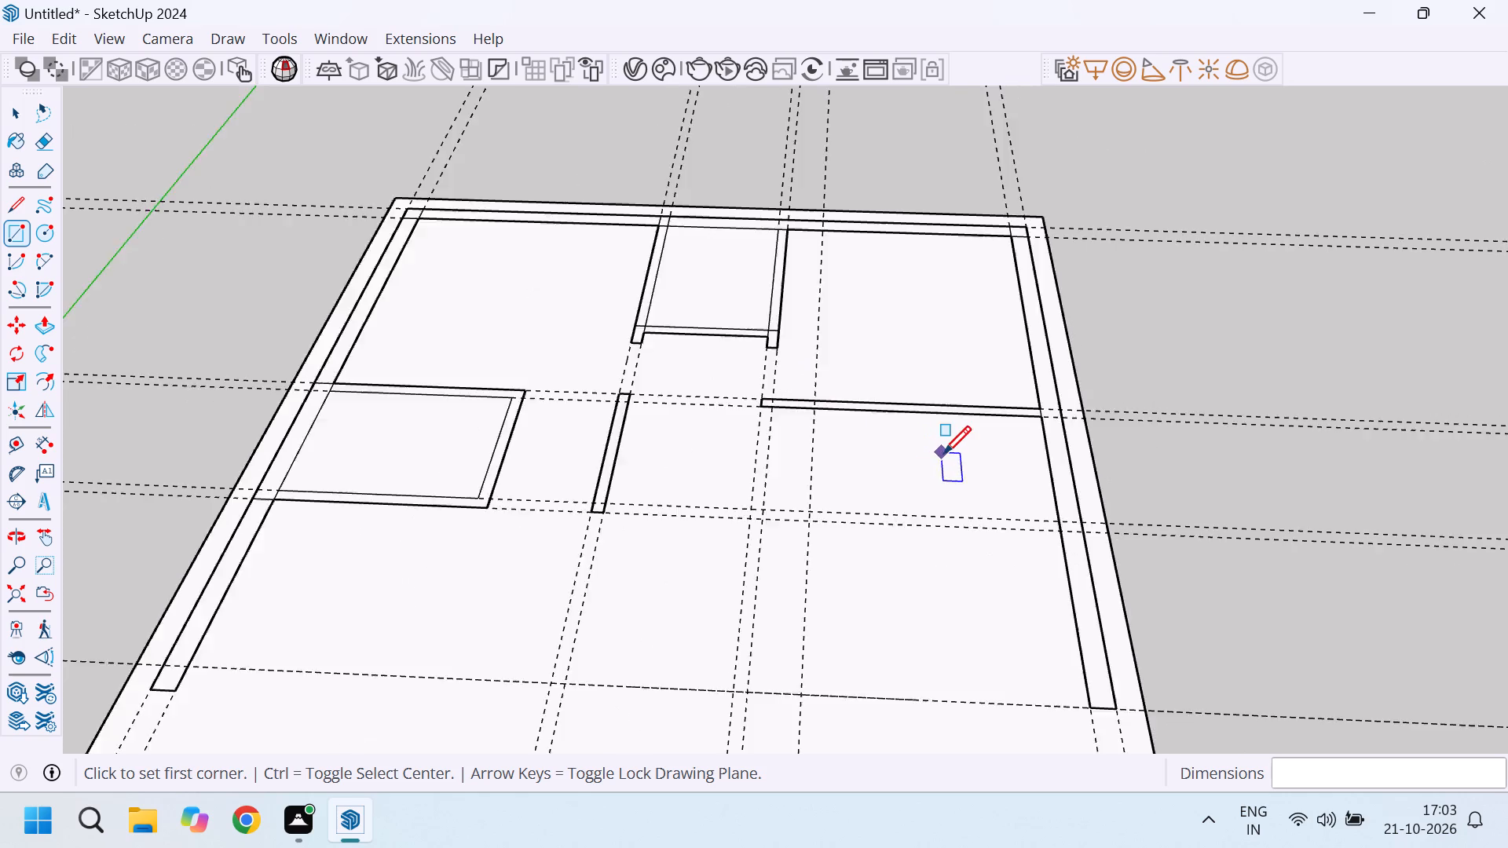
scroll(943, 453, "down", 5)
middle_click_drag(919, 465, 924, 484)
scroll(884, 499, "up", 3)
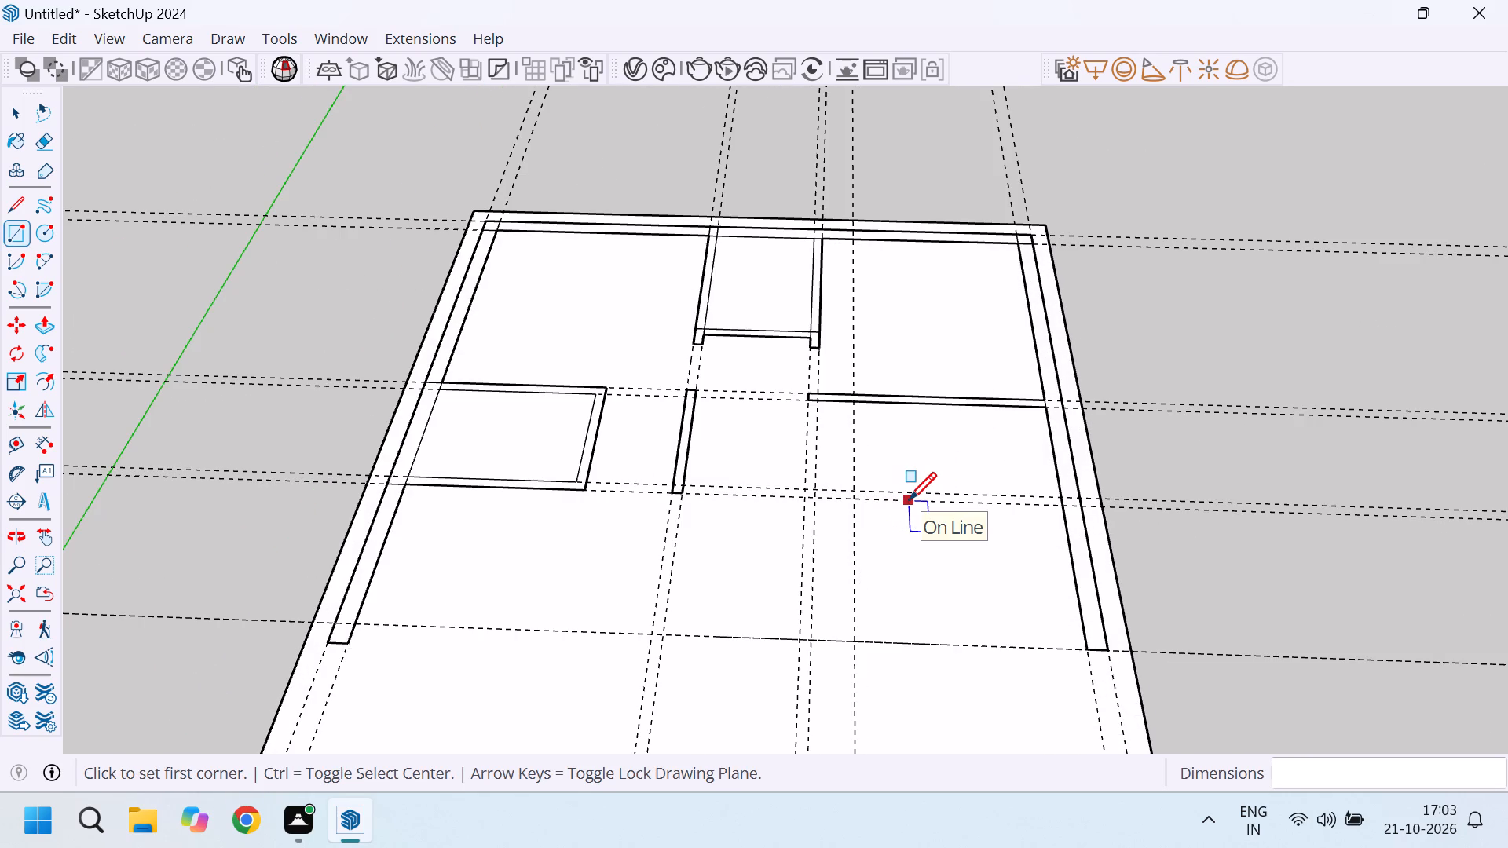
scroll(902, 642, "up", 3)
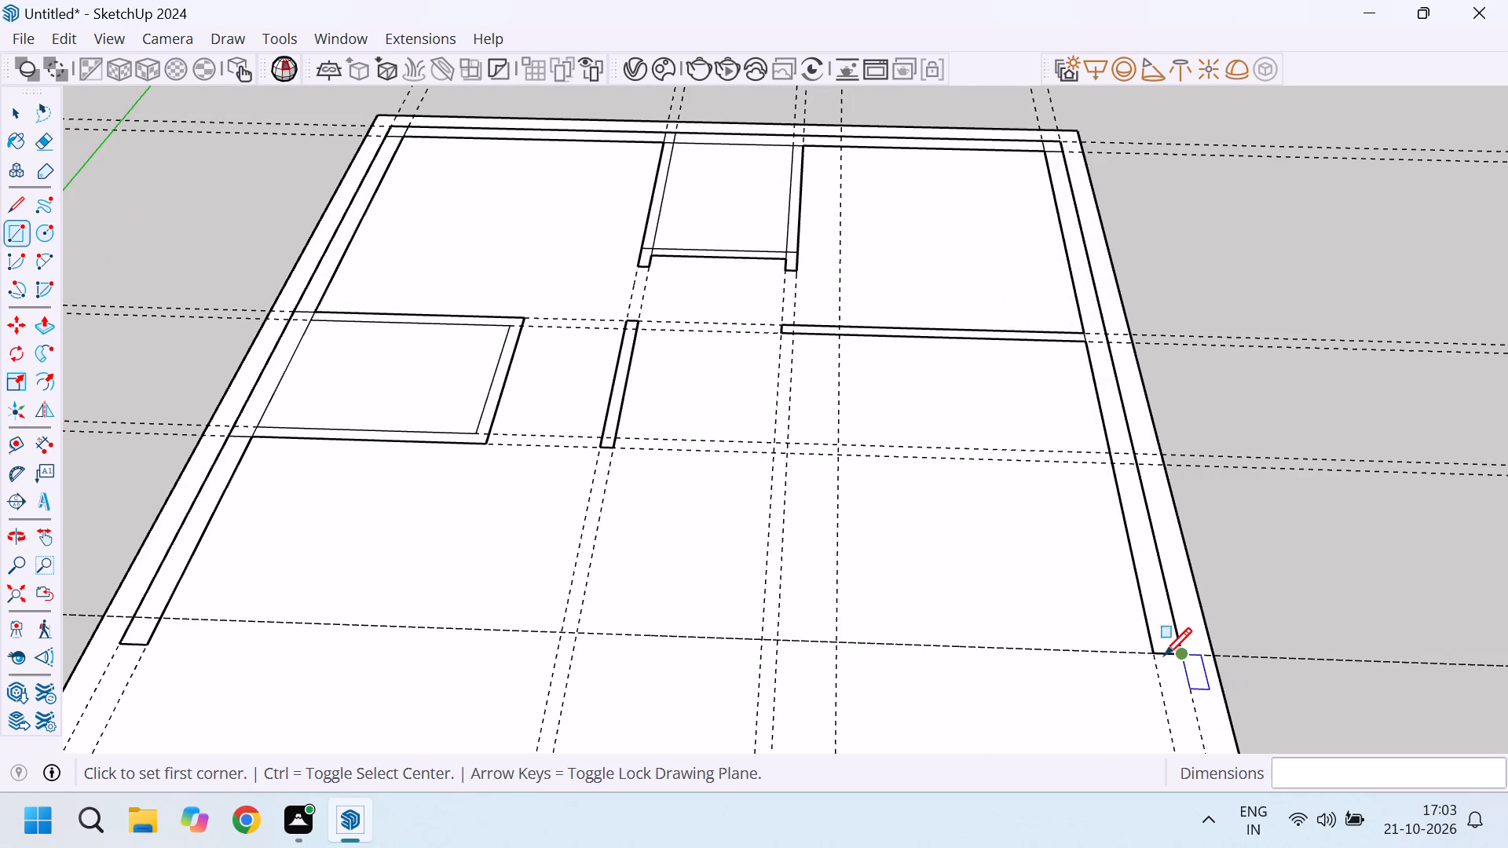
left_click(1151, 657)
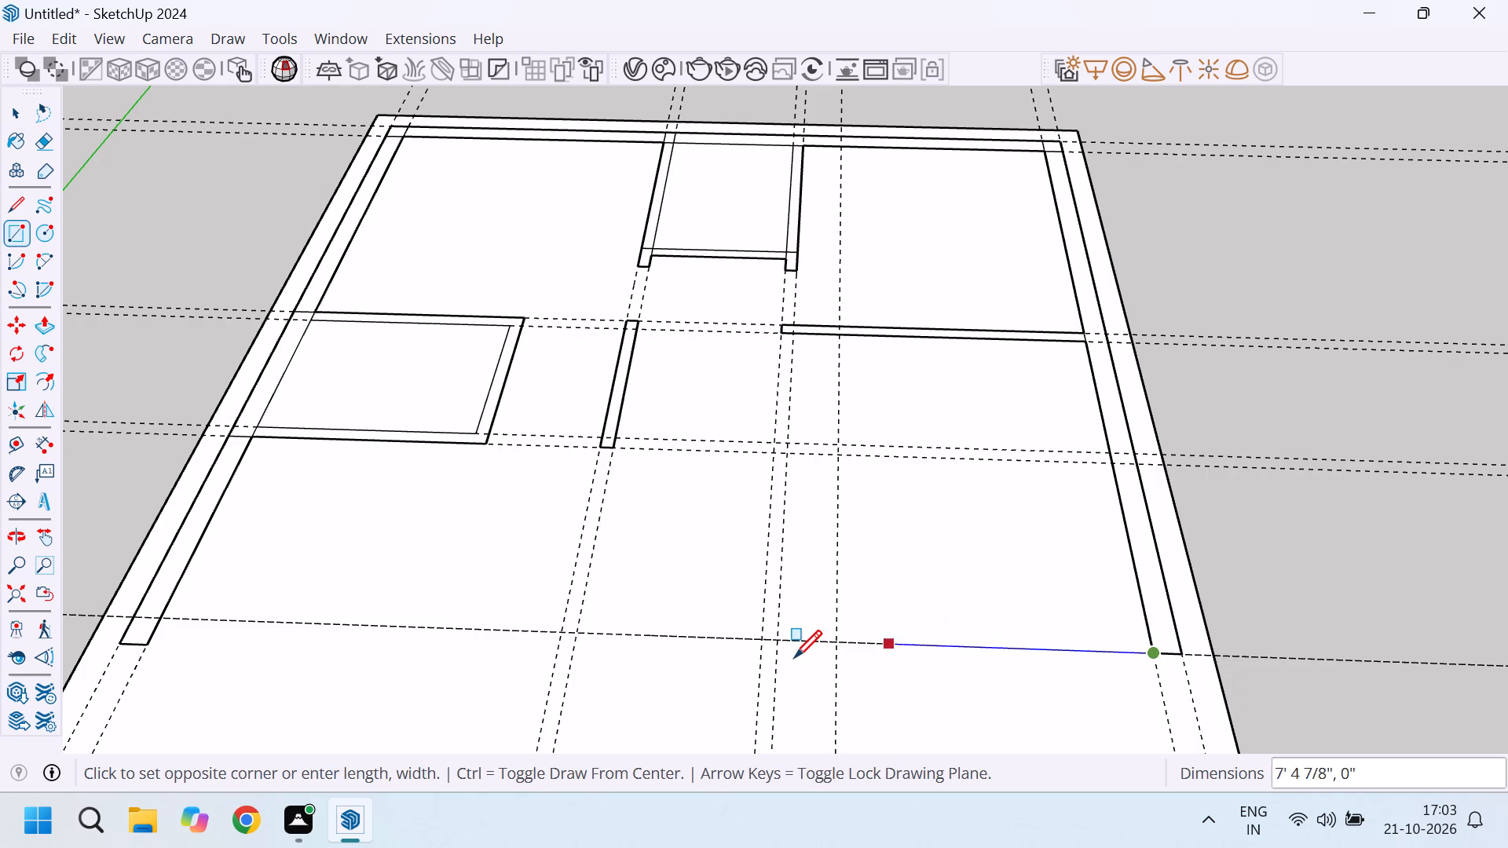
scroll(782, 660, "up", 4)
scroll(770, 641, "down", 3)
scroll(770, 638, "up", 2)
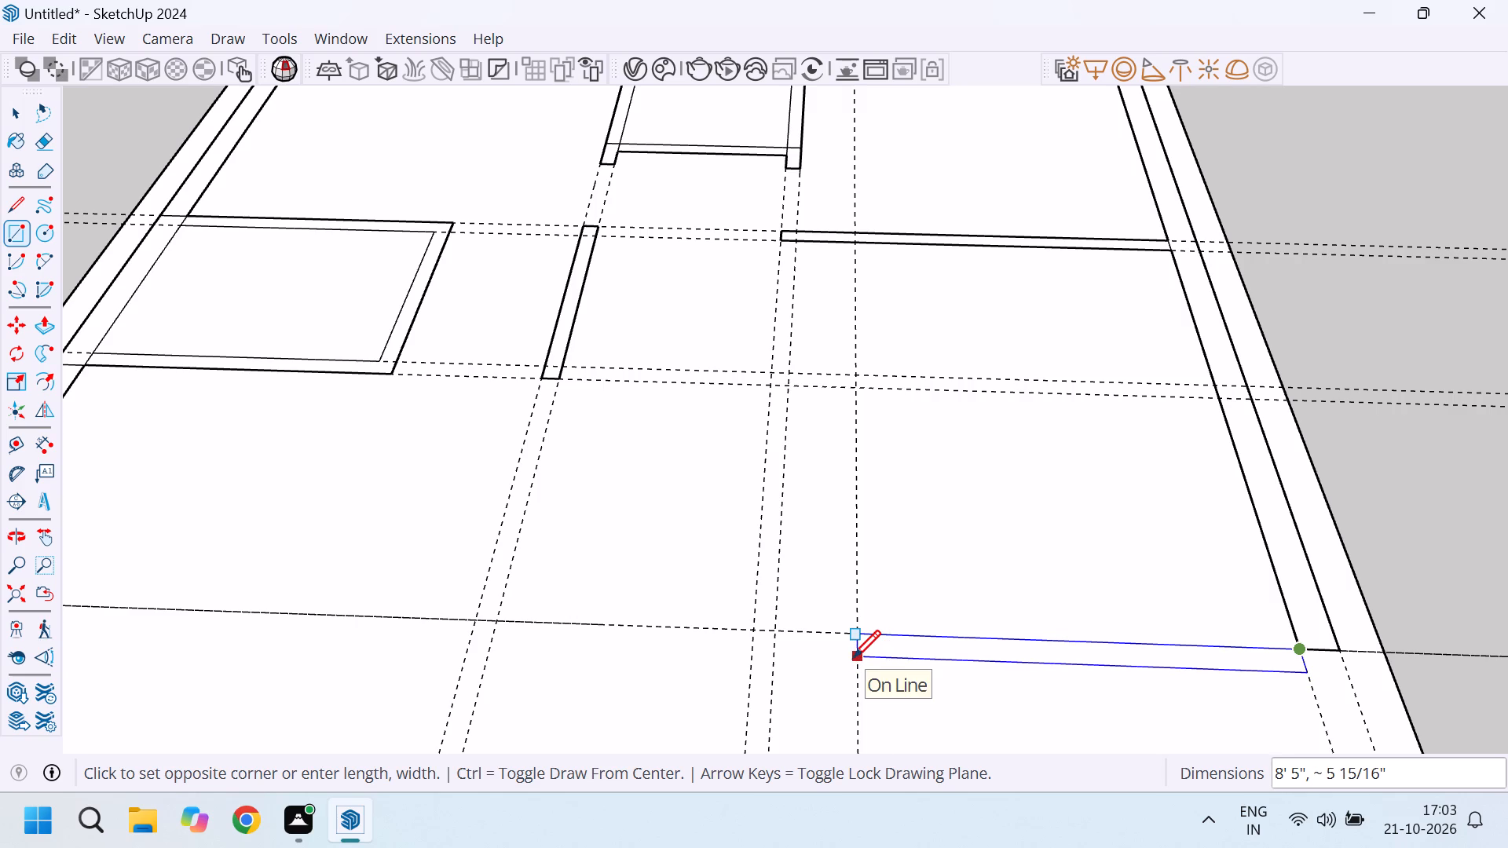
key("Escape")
Draw a 12' by 9" front wall rectangle along the front guide, starting at the outer corner of the right outer wall's front end.
scroll(1373, 666, "up", 4)
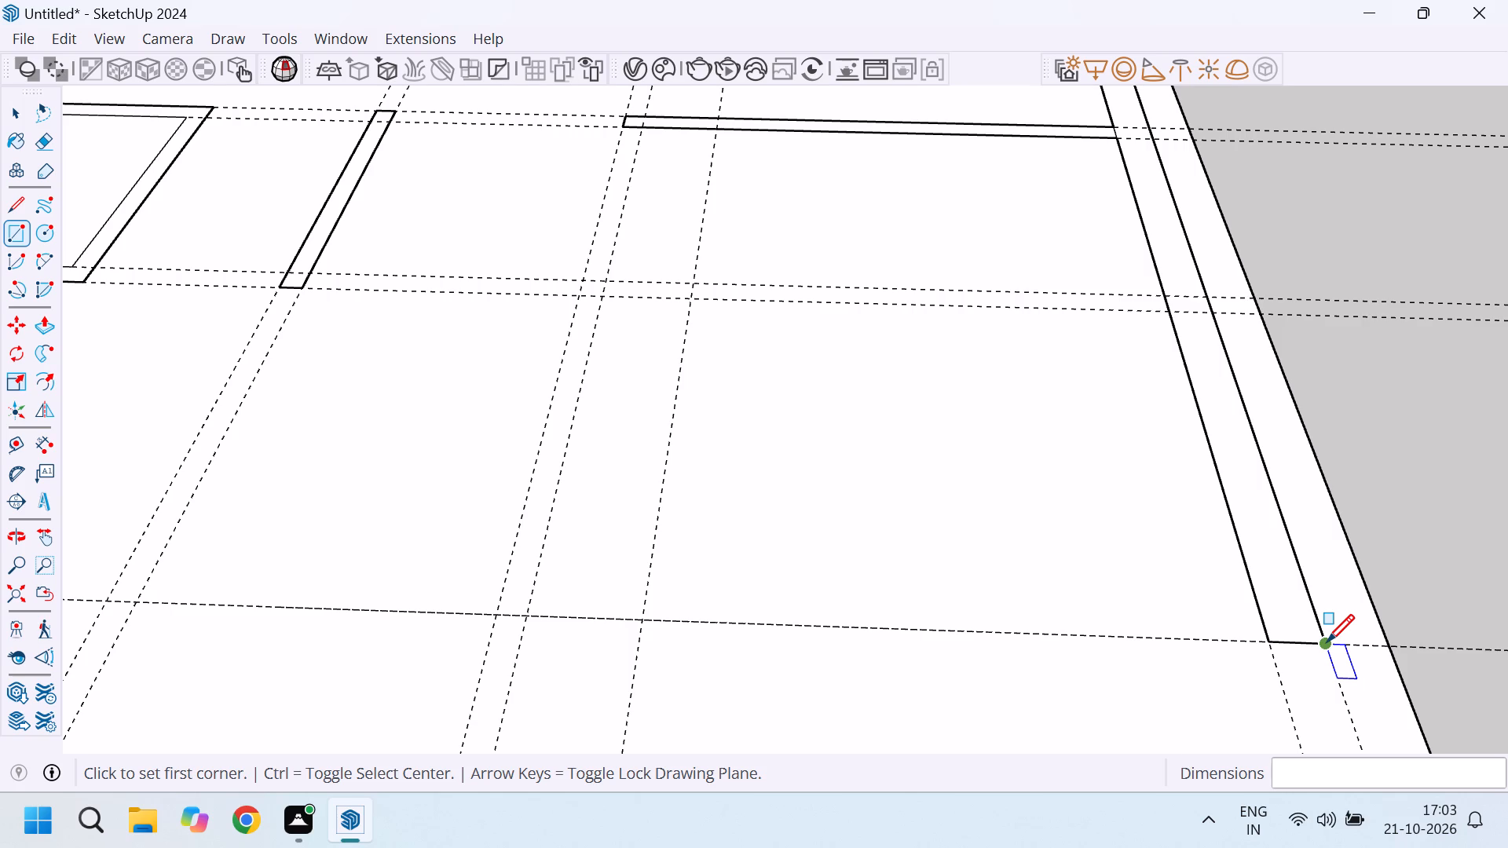
left_click(1327, 641)
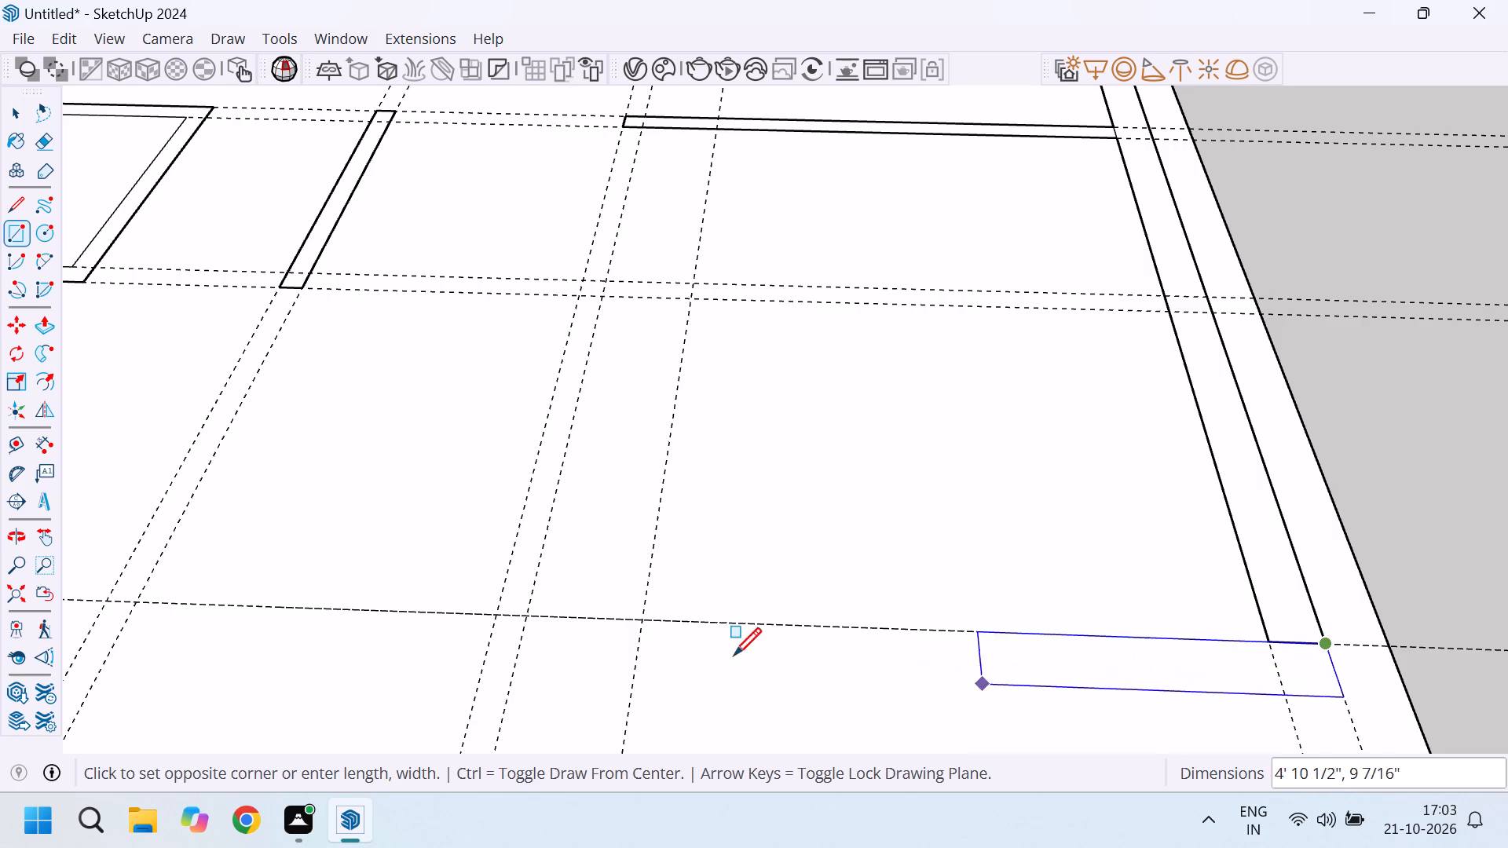
scroll(653, 652, "down", 6)
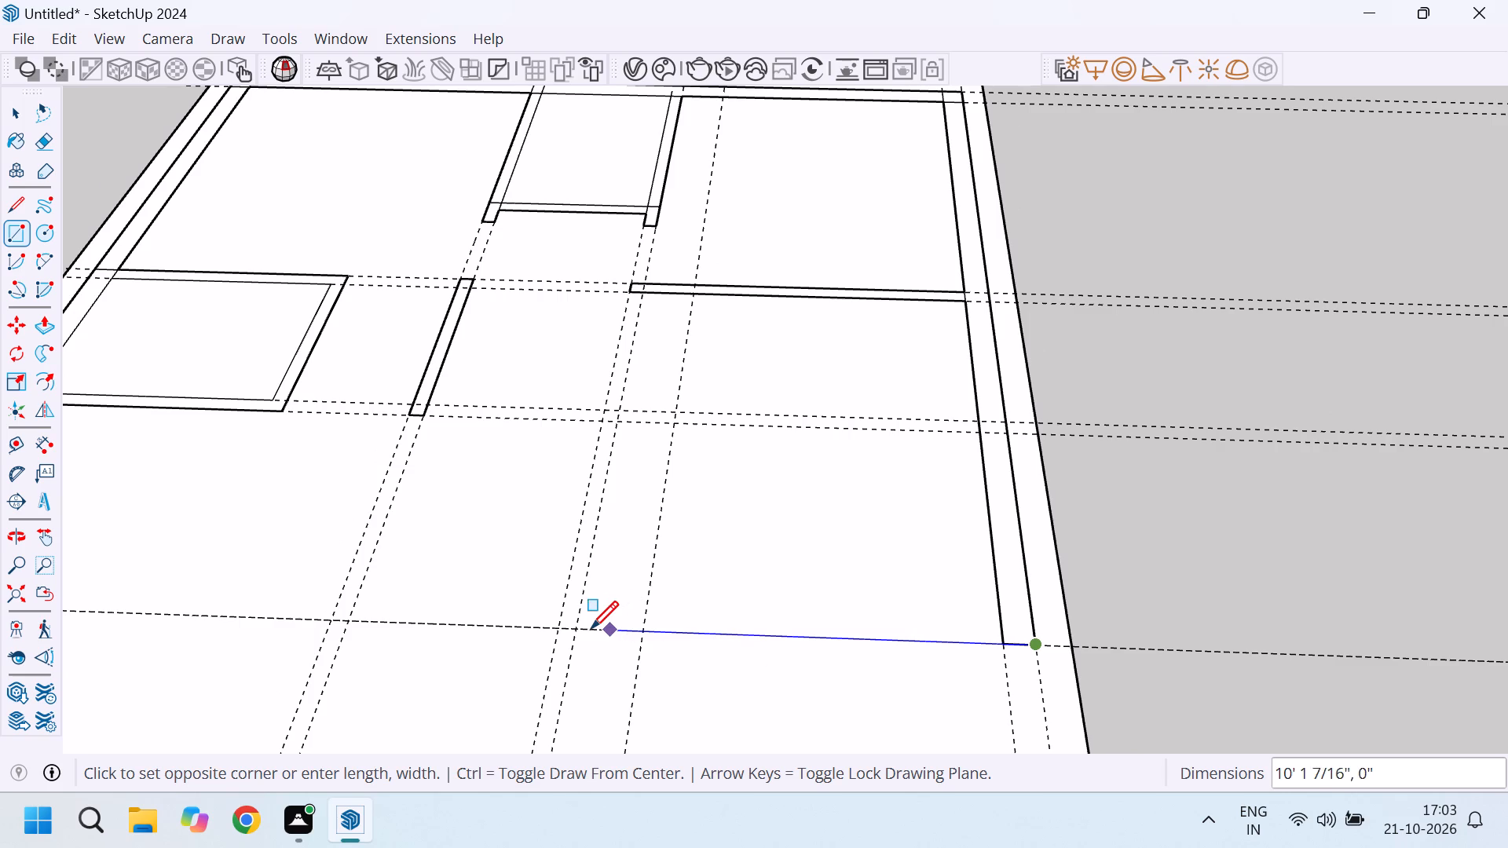
scroll(555, 658, "up", 3)
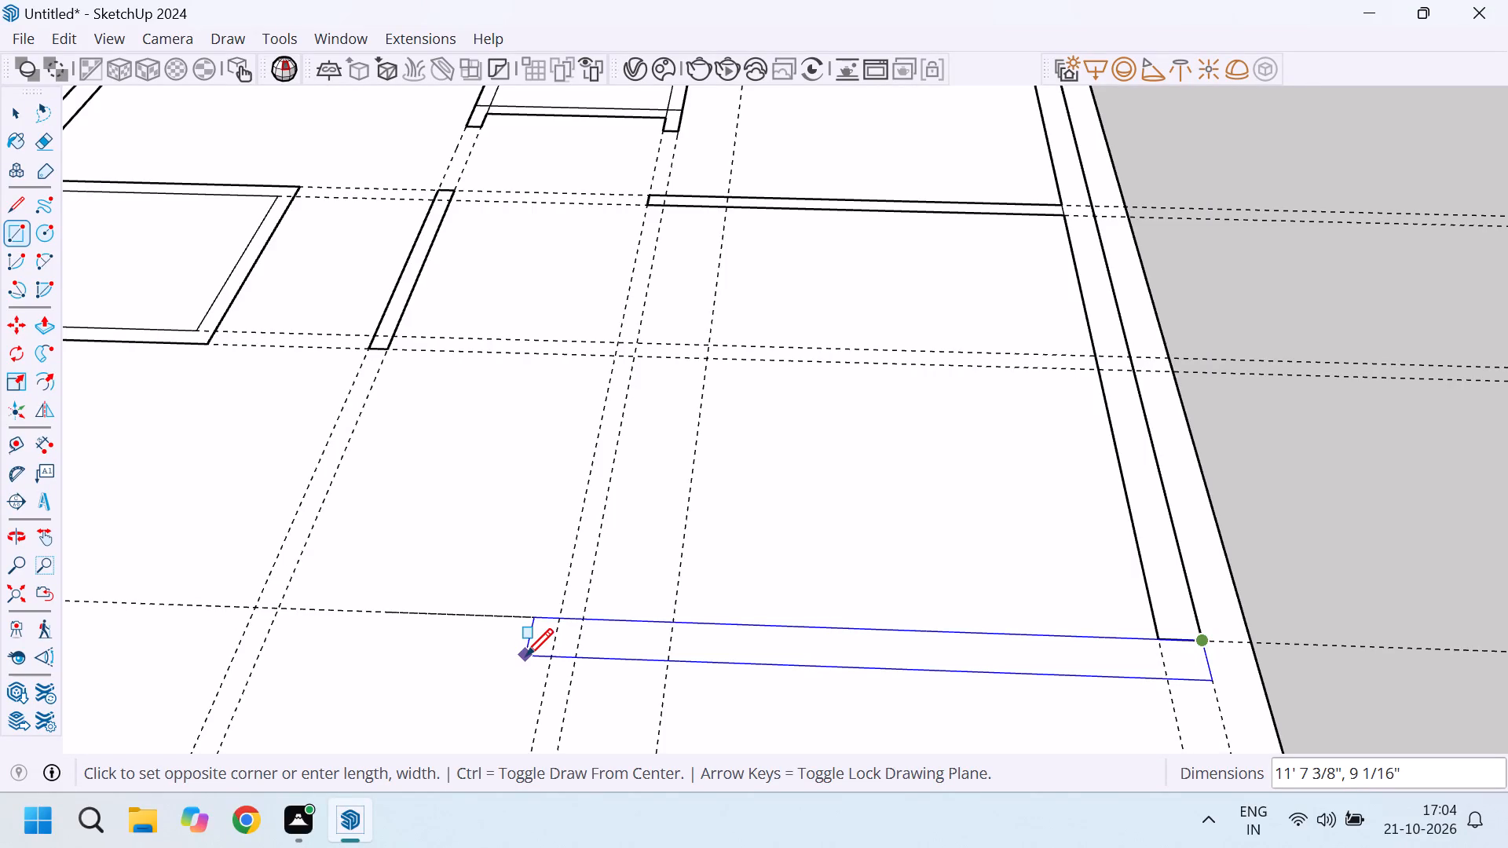
type("12',9")
key("Return")
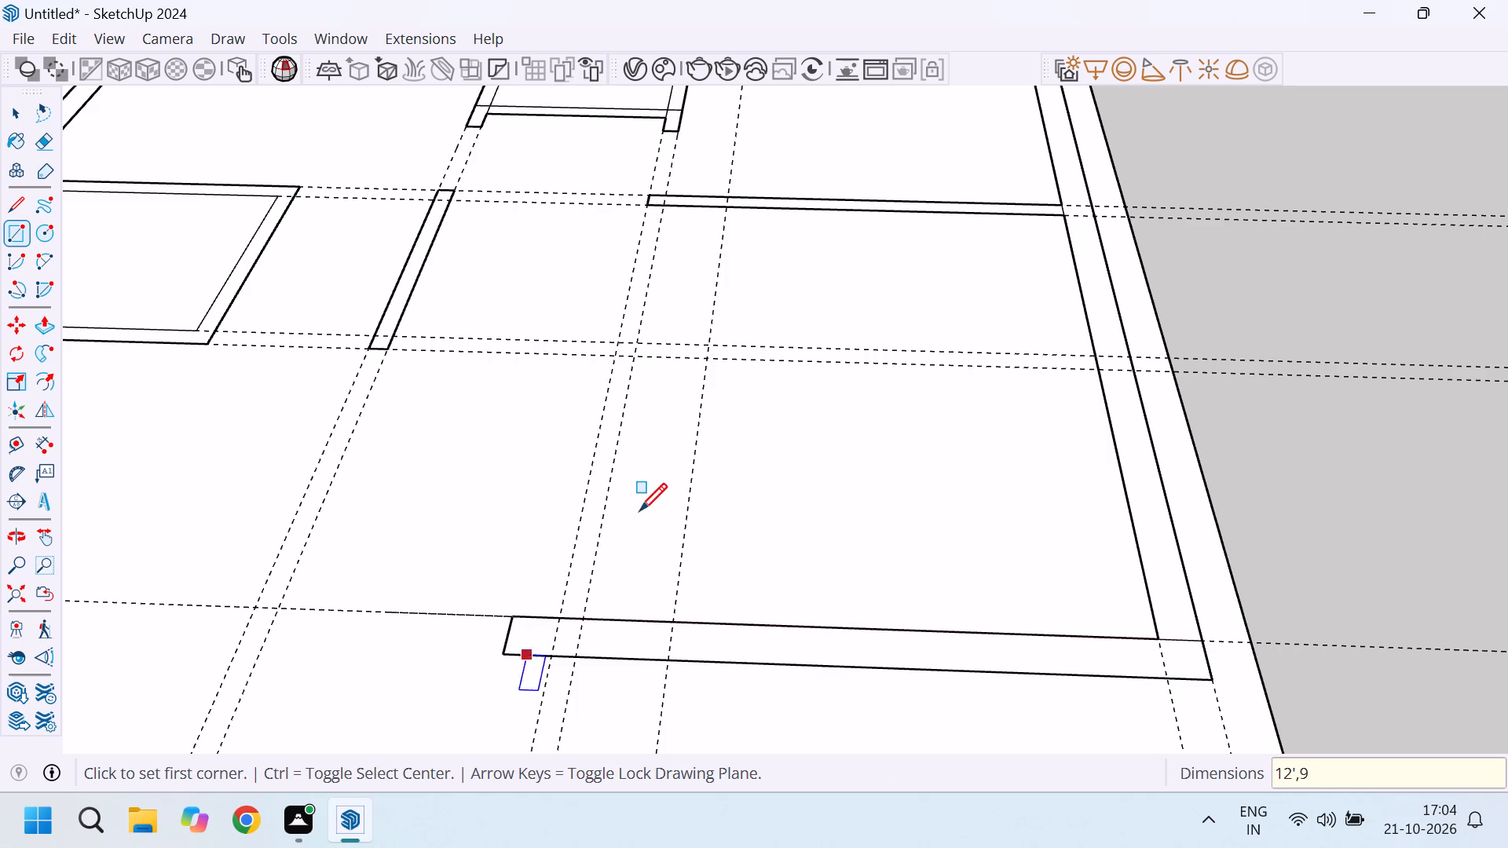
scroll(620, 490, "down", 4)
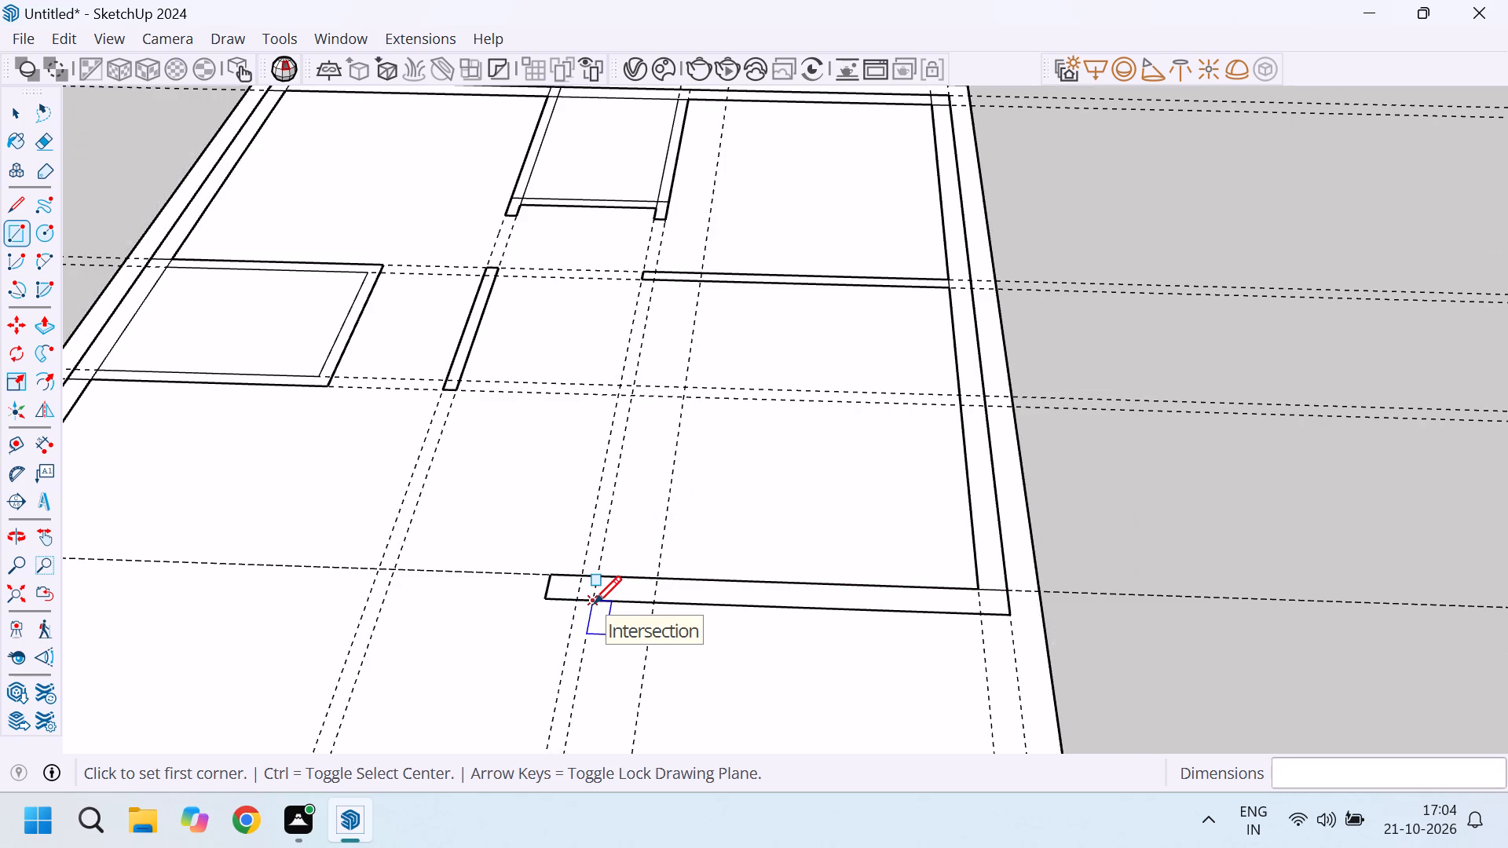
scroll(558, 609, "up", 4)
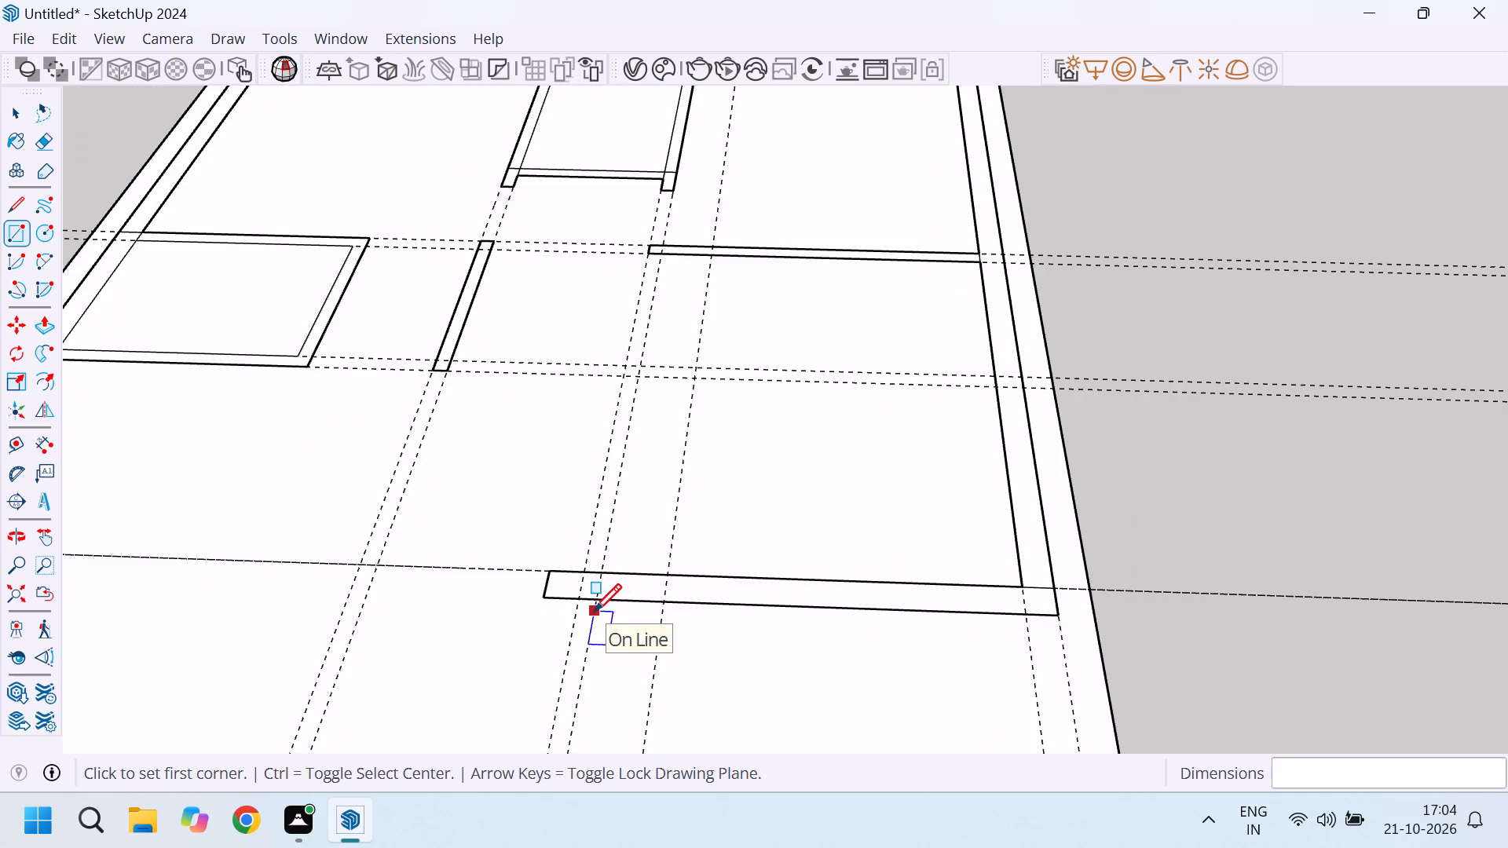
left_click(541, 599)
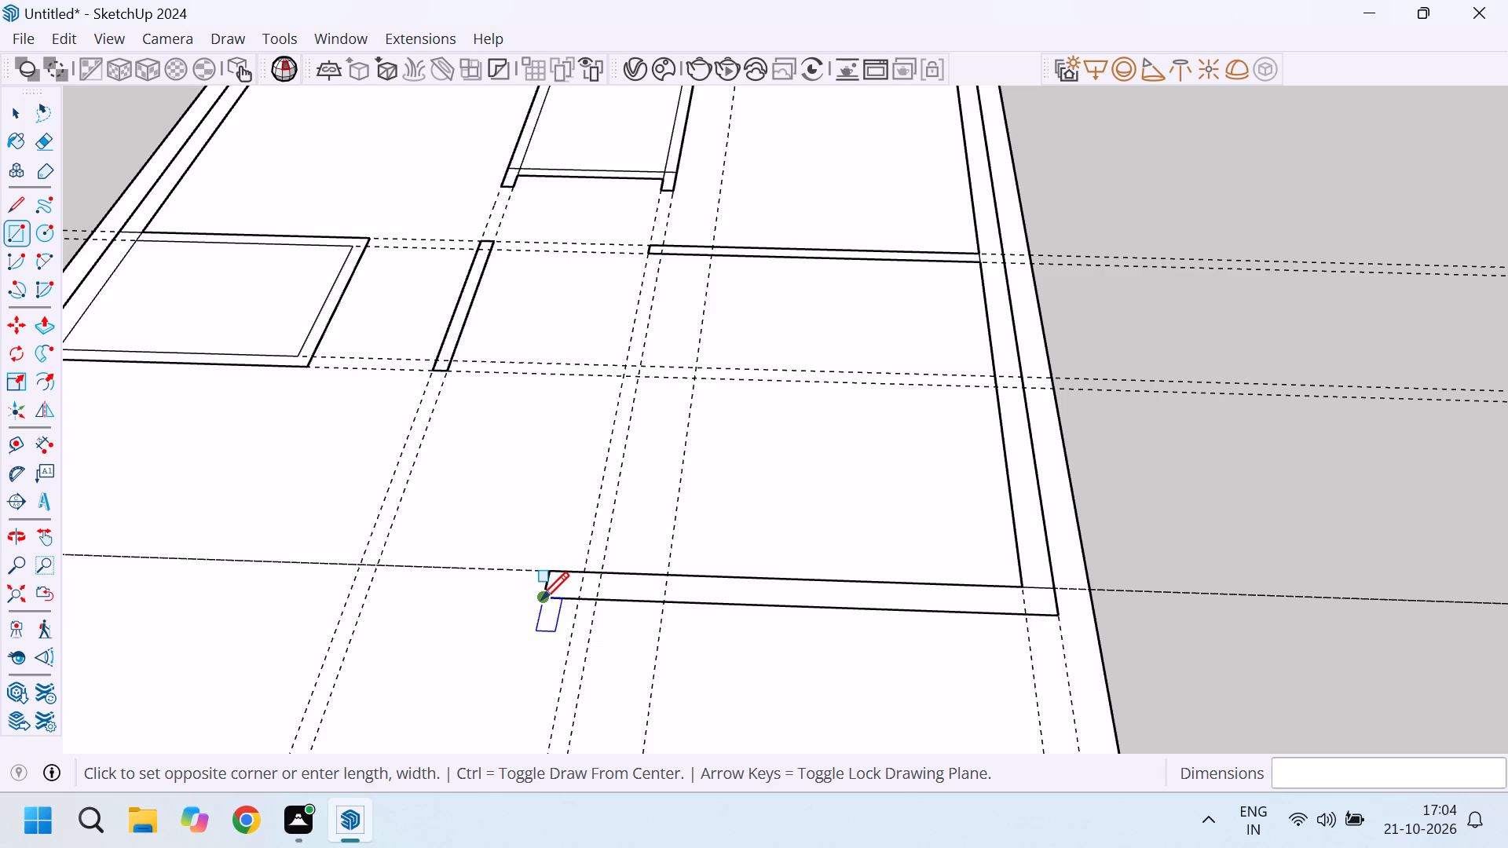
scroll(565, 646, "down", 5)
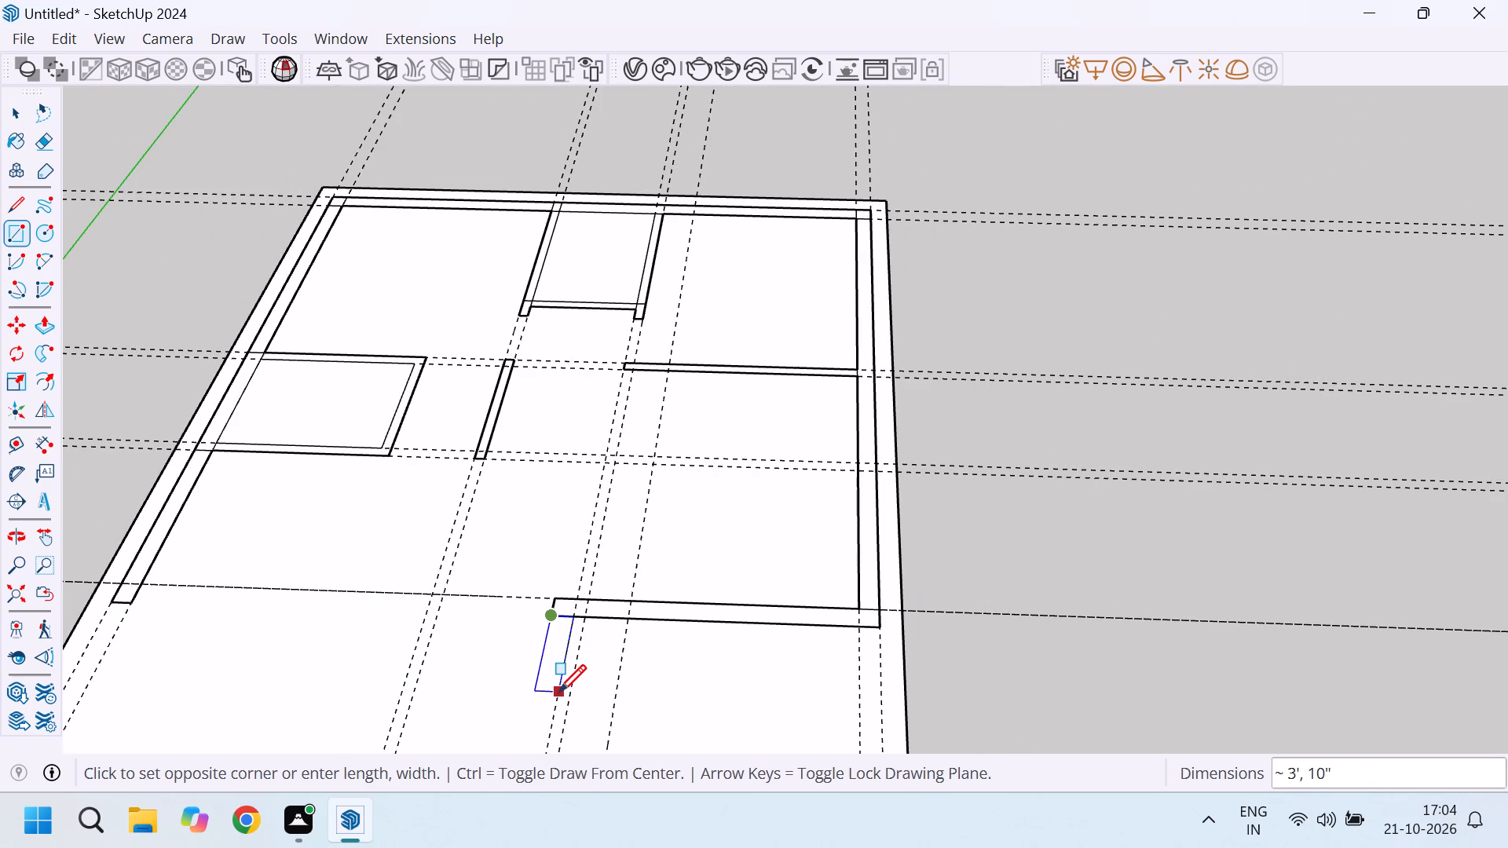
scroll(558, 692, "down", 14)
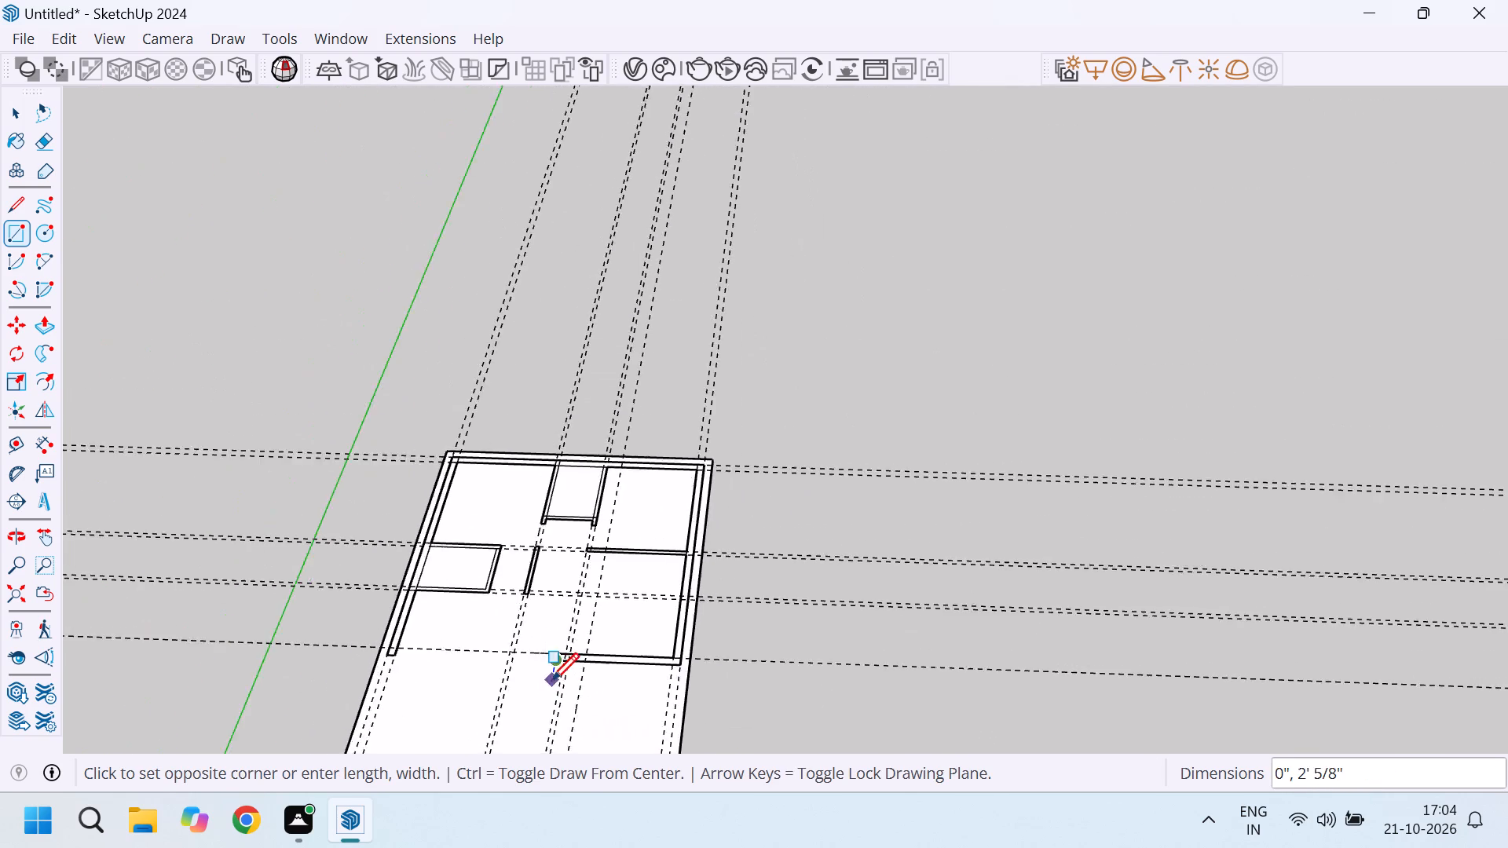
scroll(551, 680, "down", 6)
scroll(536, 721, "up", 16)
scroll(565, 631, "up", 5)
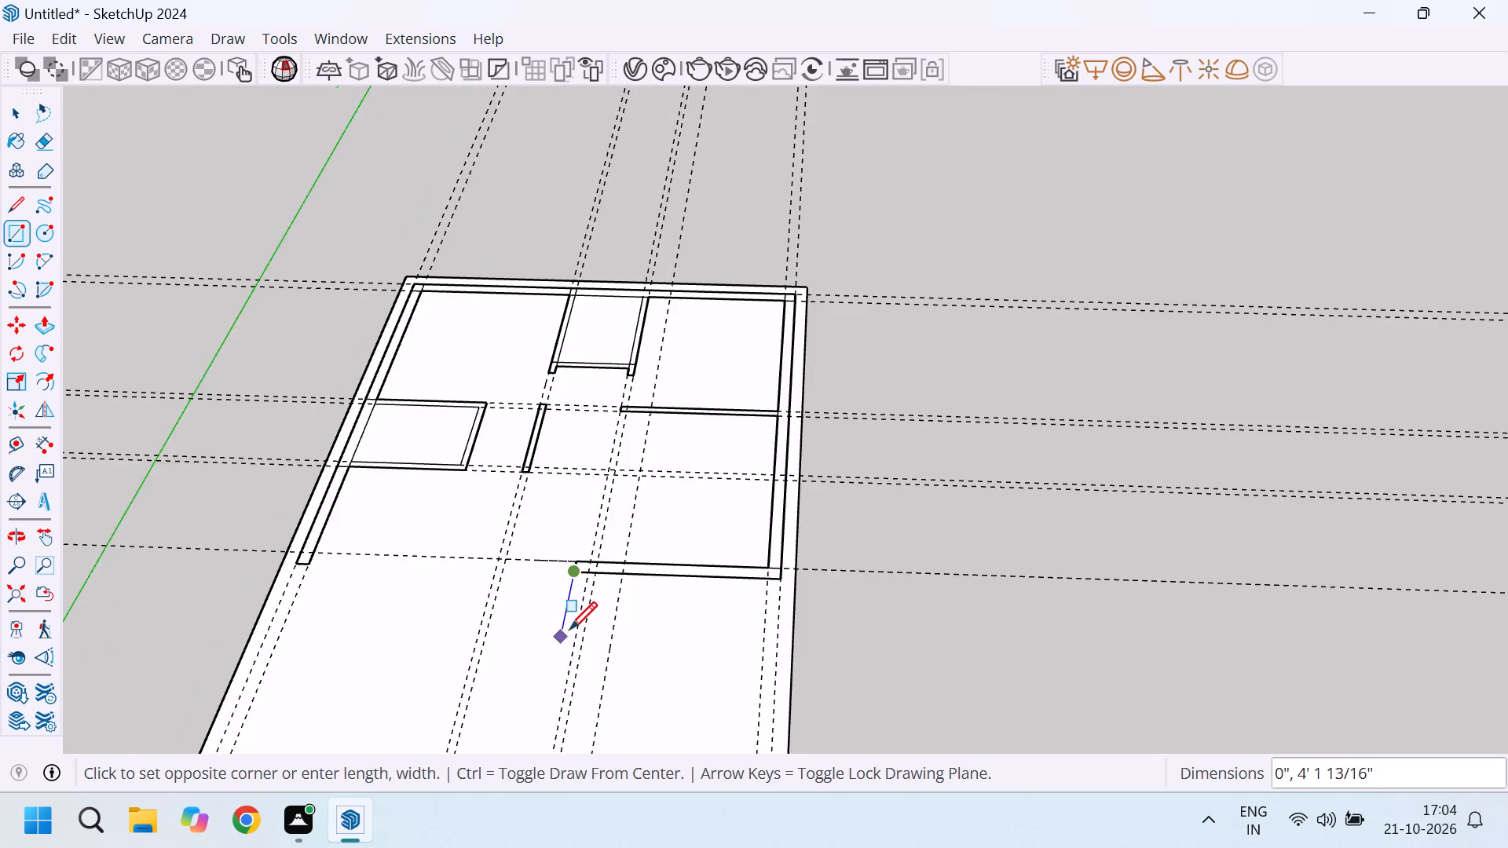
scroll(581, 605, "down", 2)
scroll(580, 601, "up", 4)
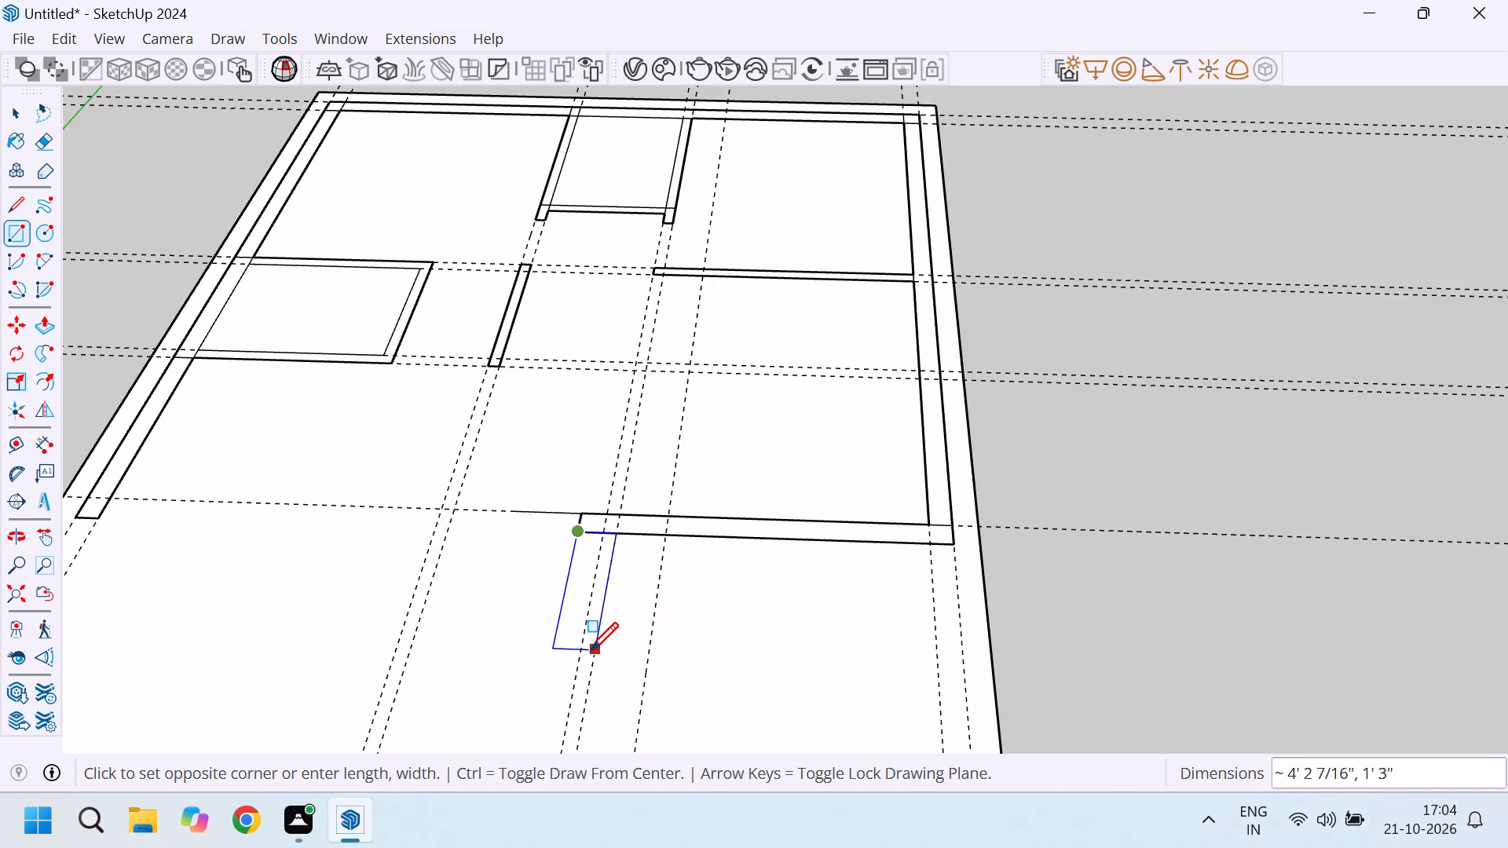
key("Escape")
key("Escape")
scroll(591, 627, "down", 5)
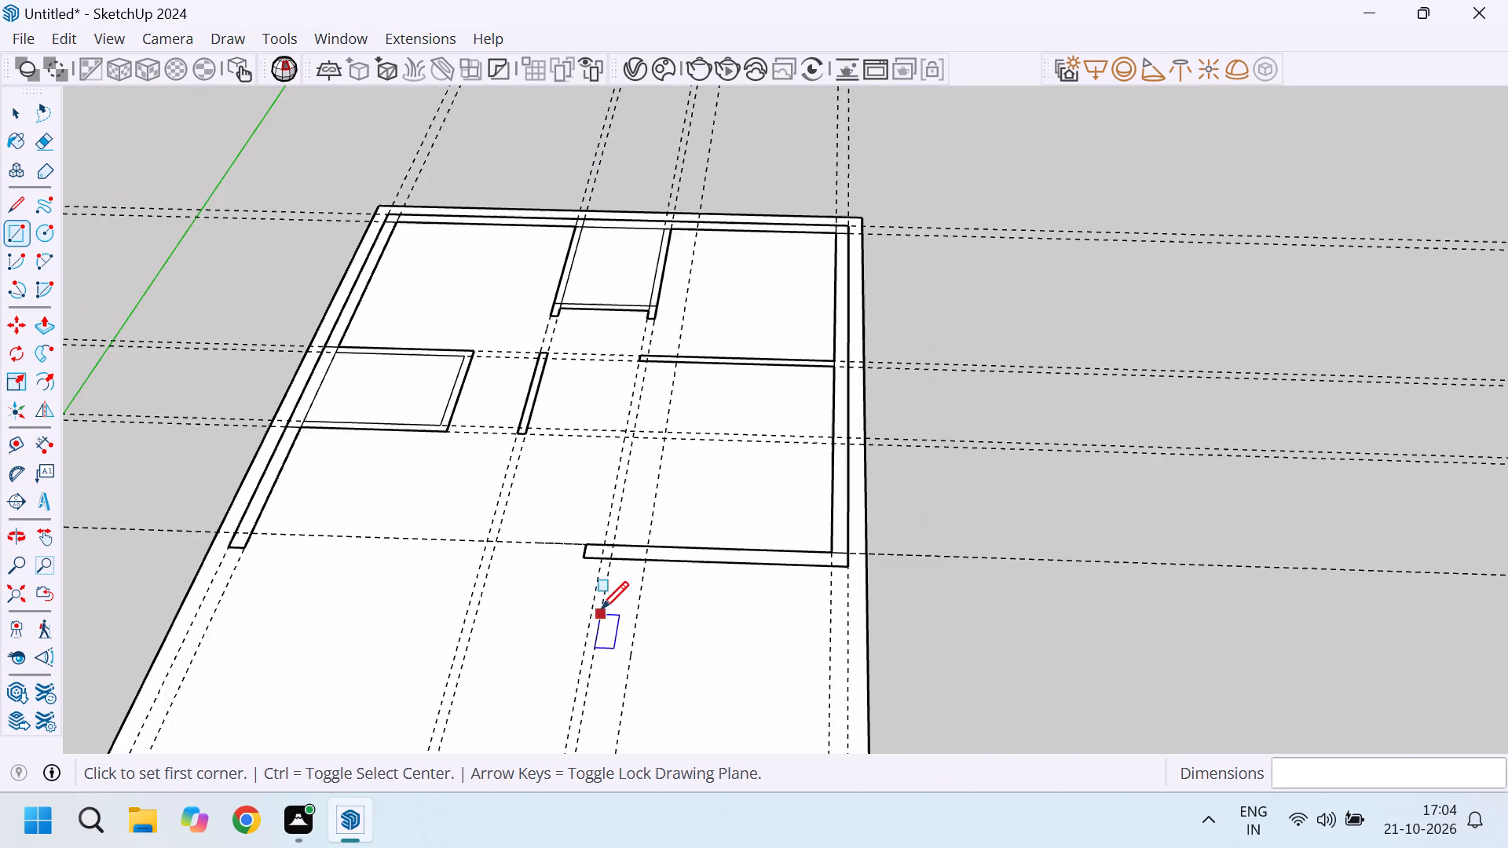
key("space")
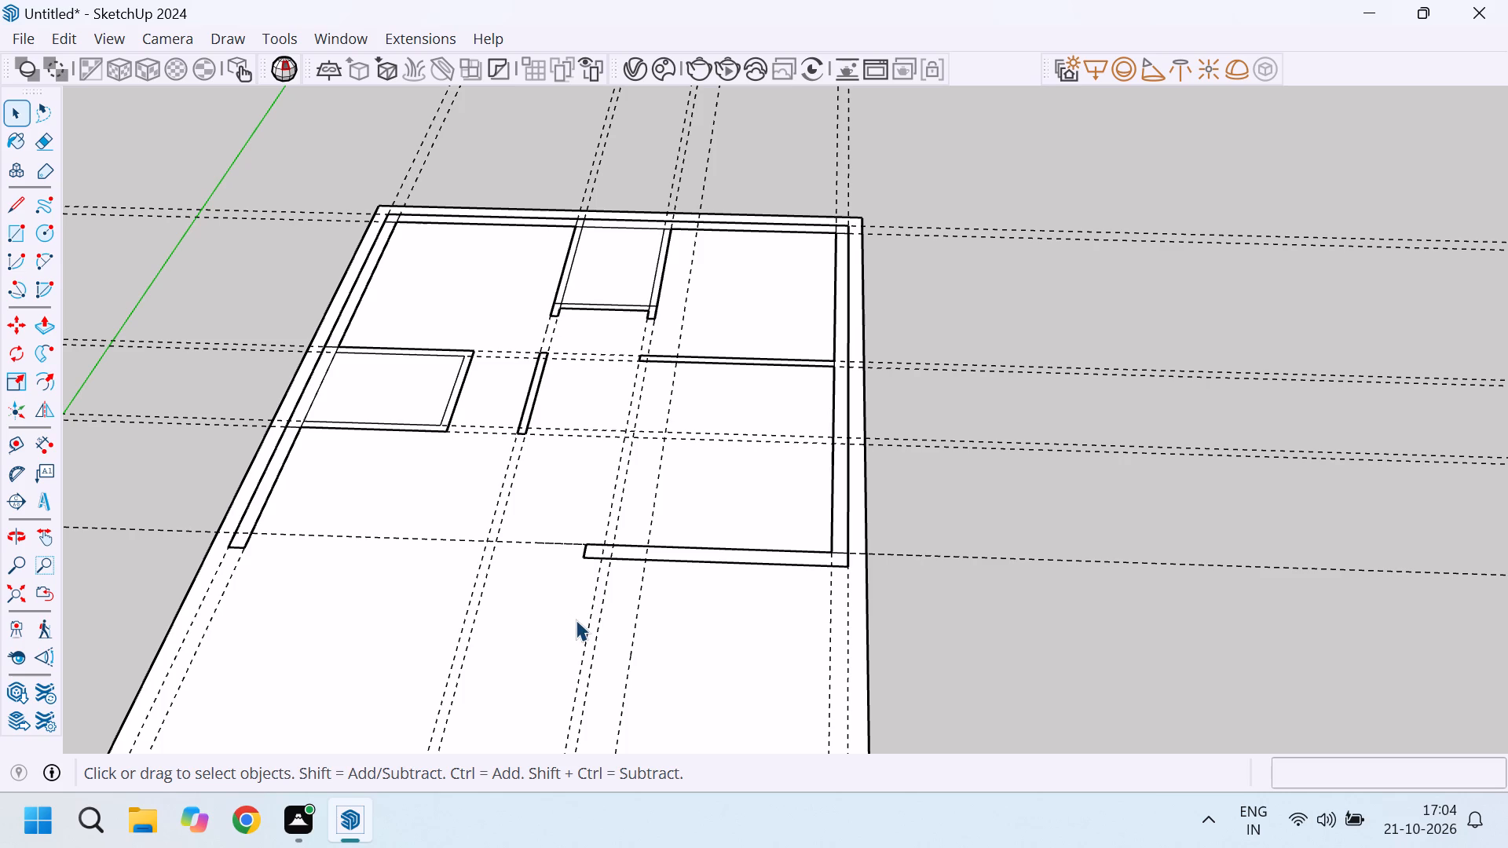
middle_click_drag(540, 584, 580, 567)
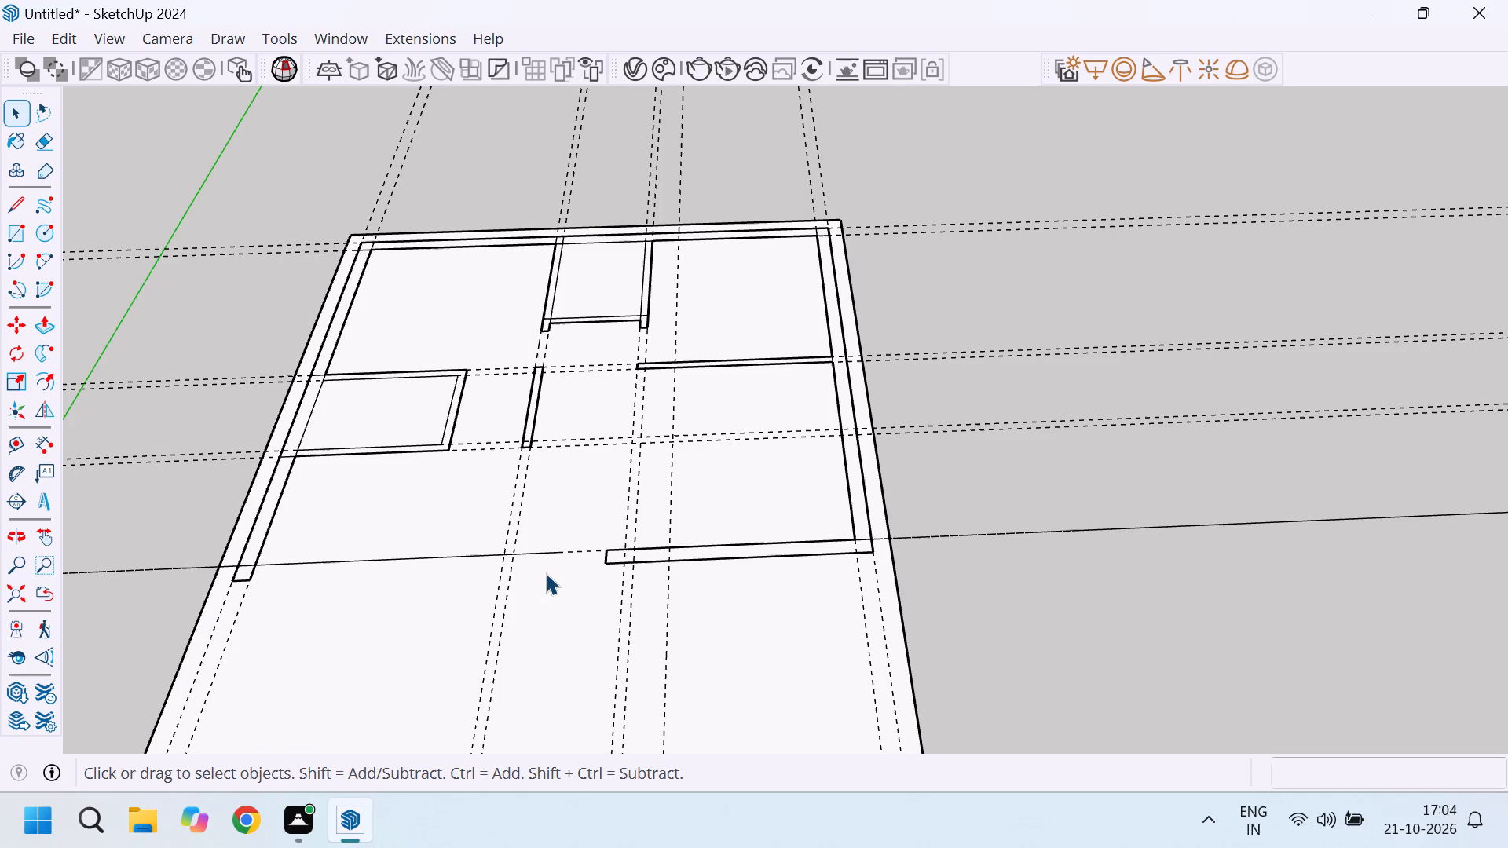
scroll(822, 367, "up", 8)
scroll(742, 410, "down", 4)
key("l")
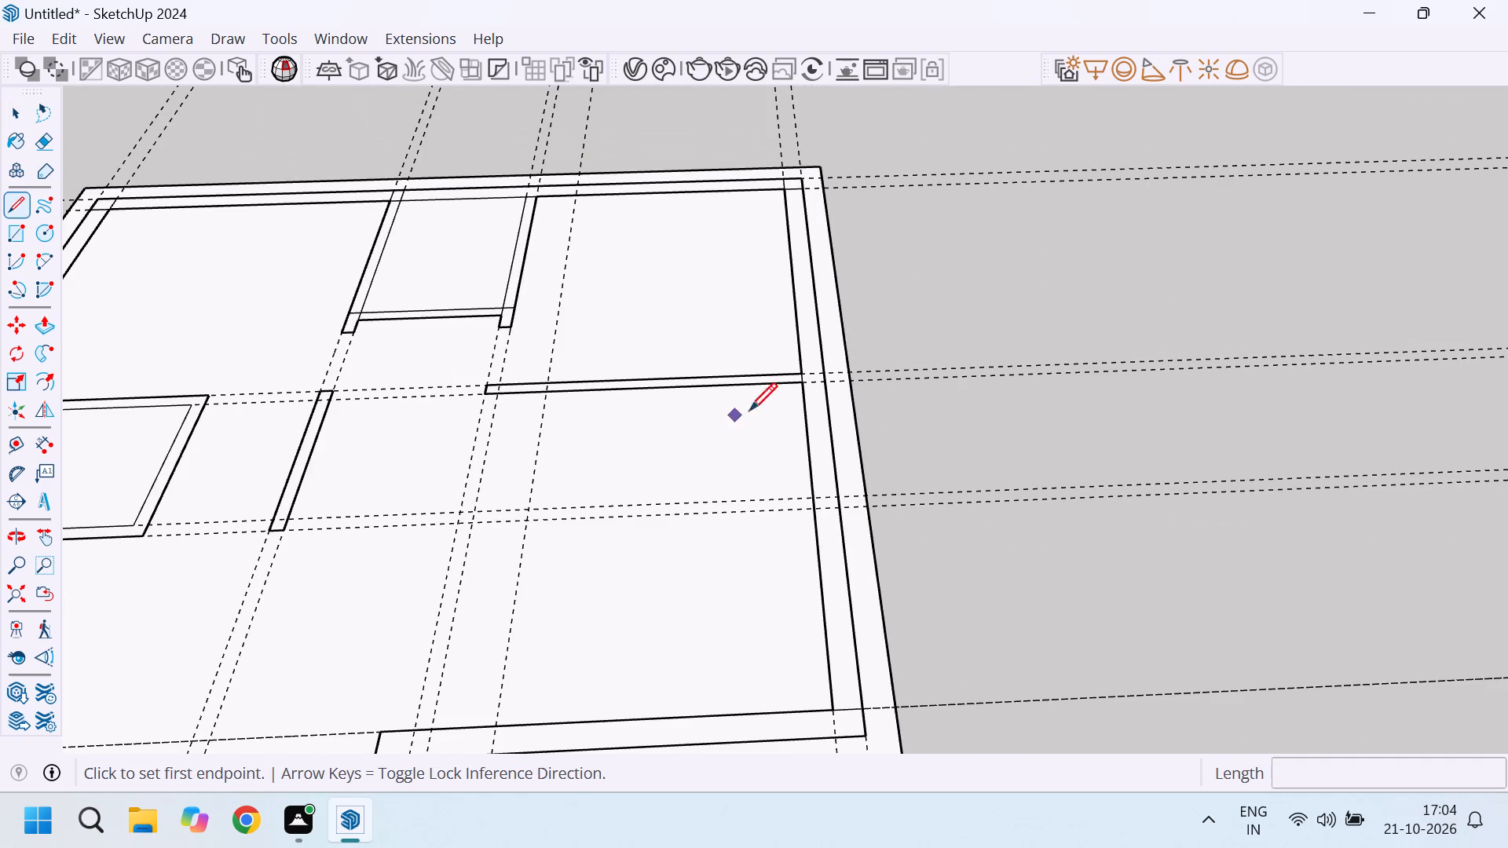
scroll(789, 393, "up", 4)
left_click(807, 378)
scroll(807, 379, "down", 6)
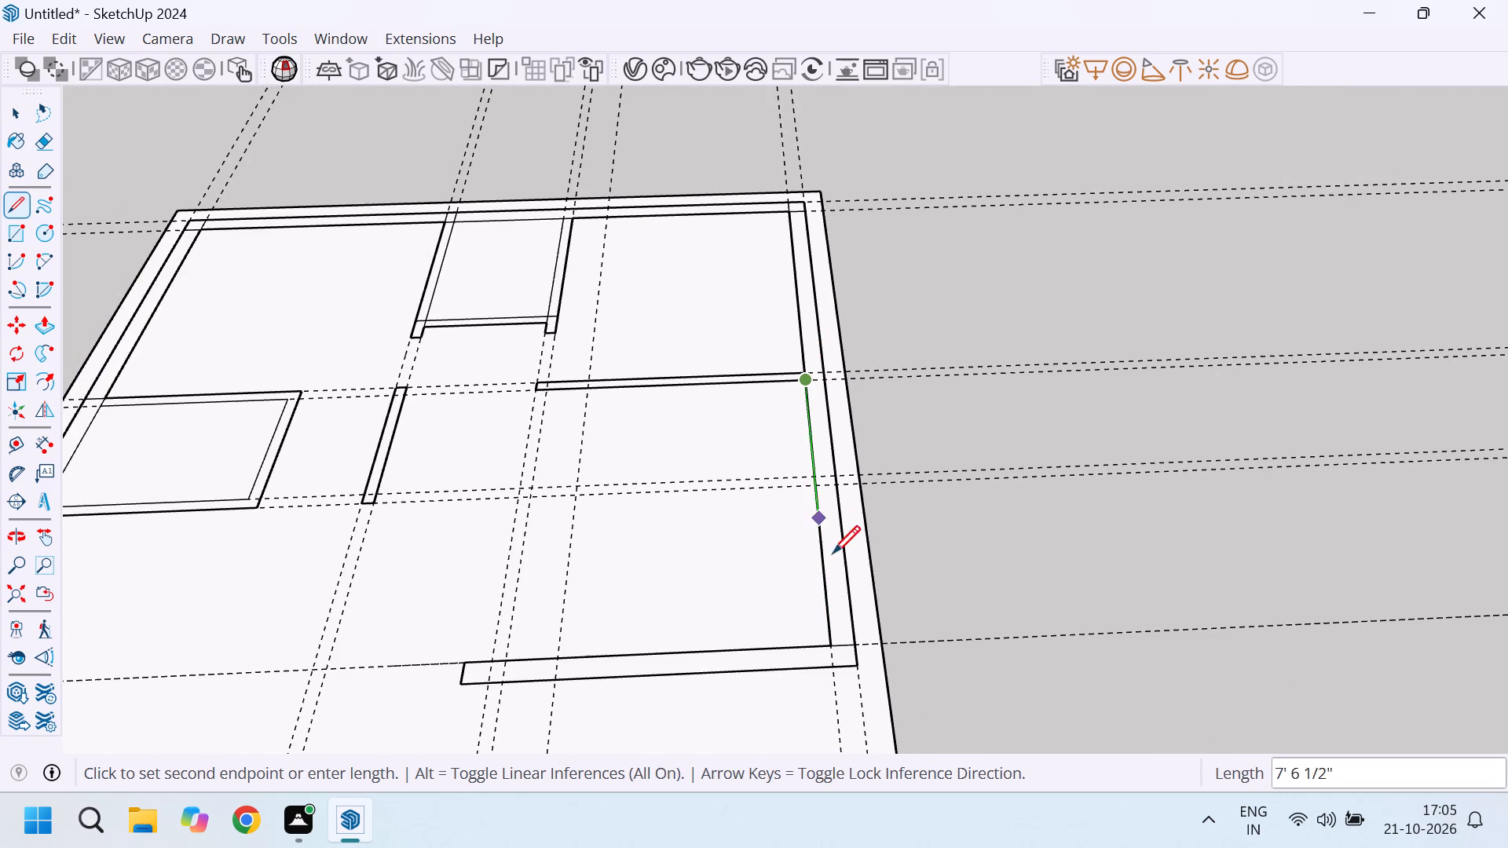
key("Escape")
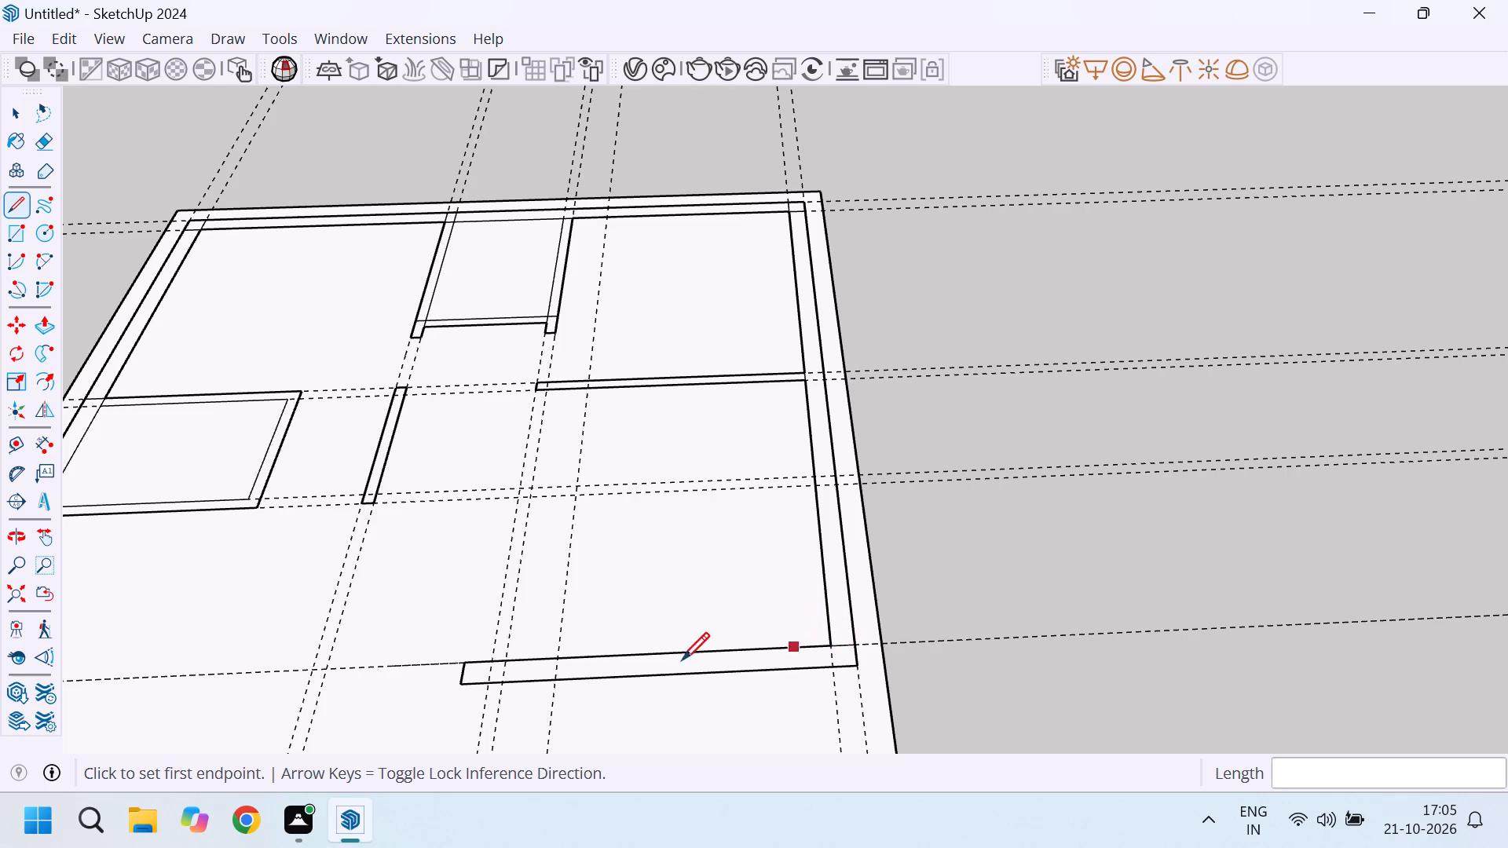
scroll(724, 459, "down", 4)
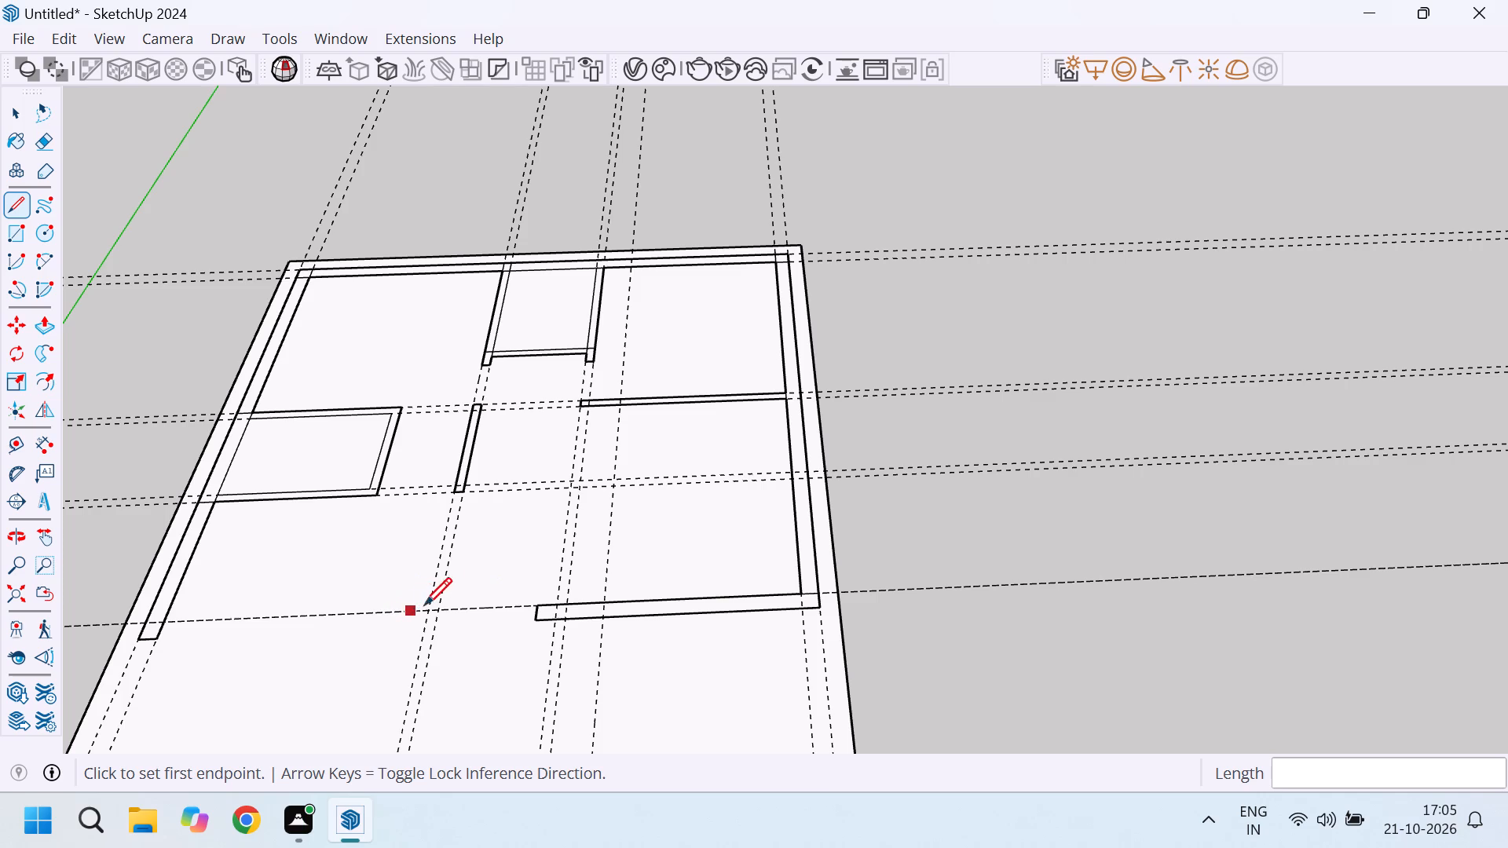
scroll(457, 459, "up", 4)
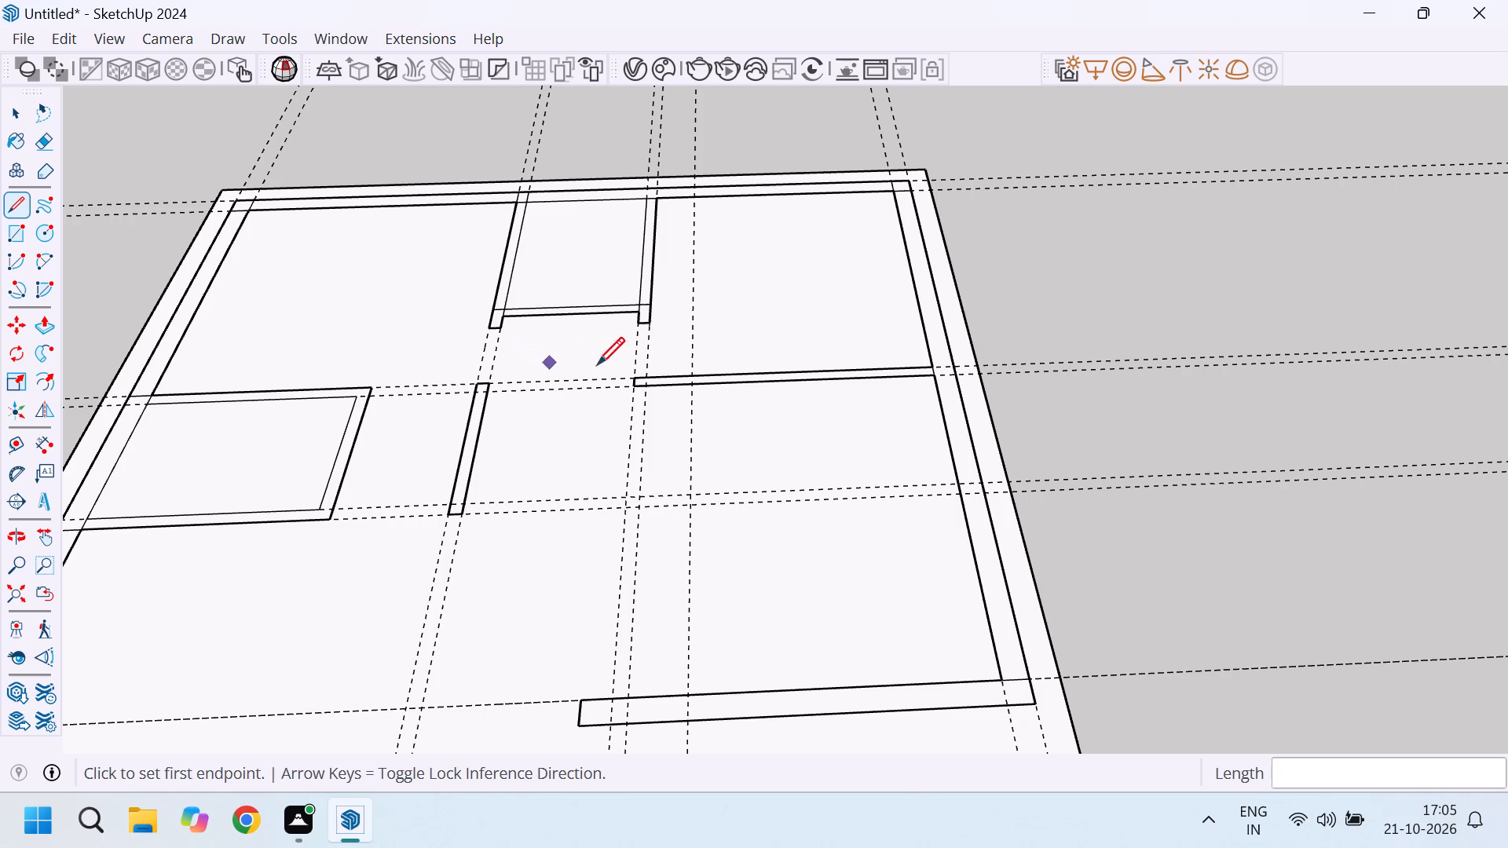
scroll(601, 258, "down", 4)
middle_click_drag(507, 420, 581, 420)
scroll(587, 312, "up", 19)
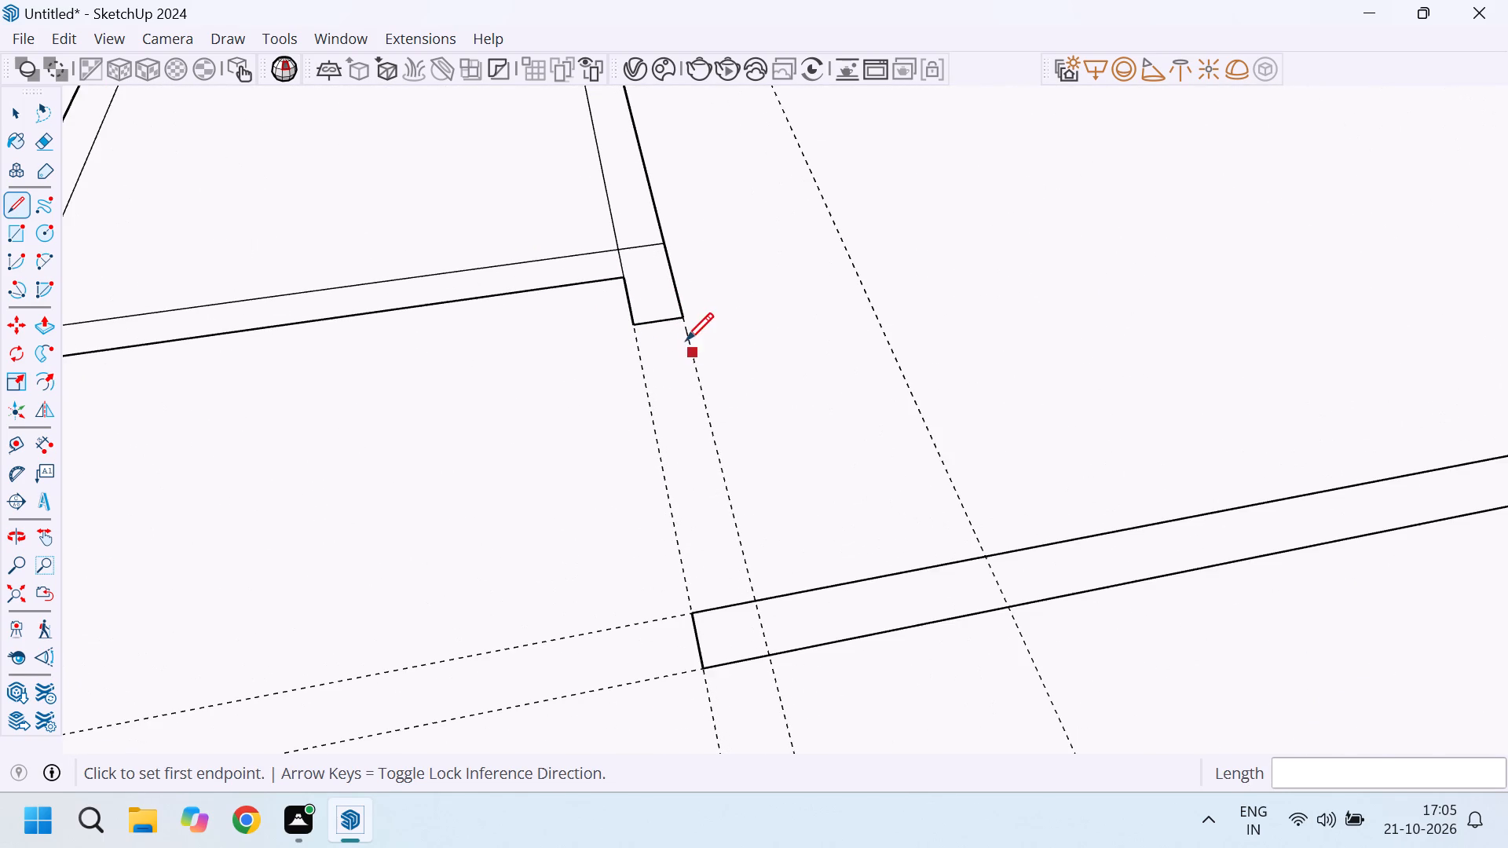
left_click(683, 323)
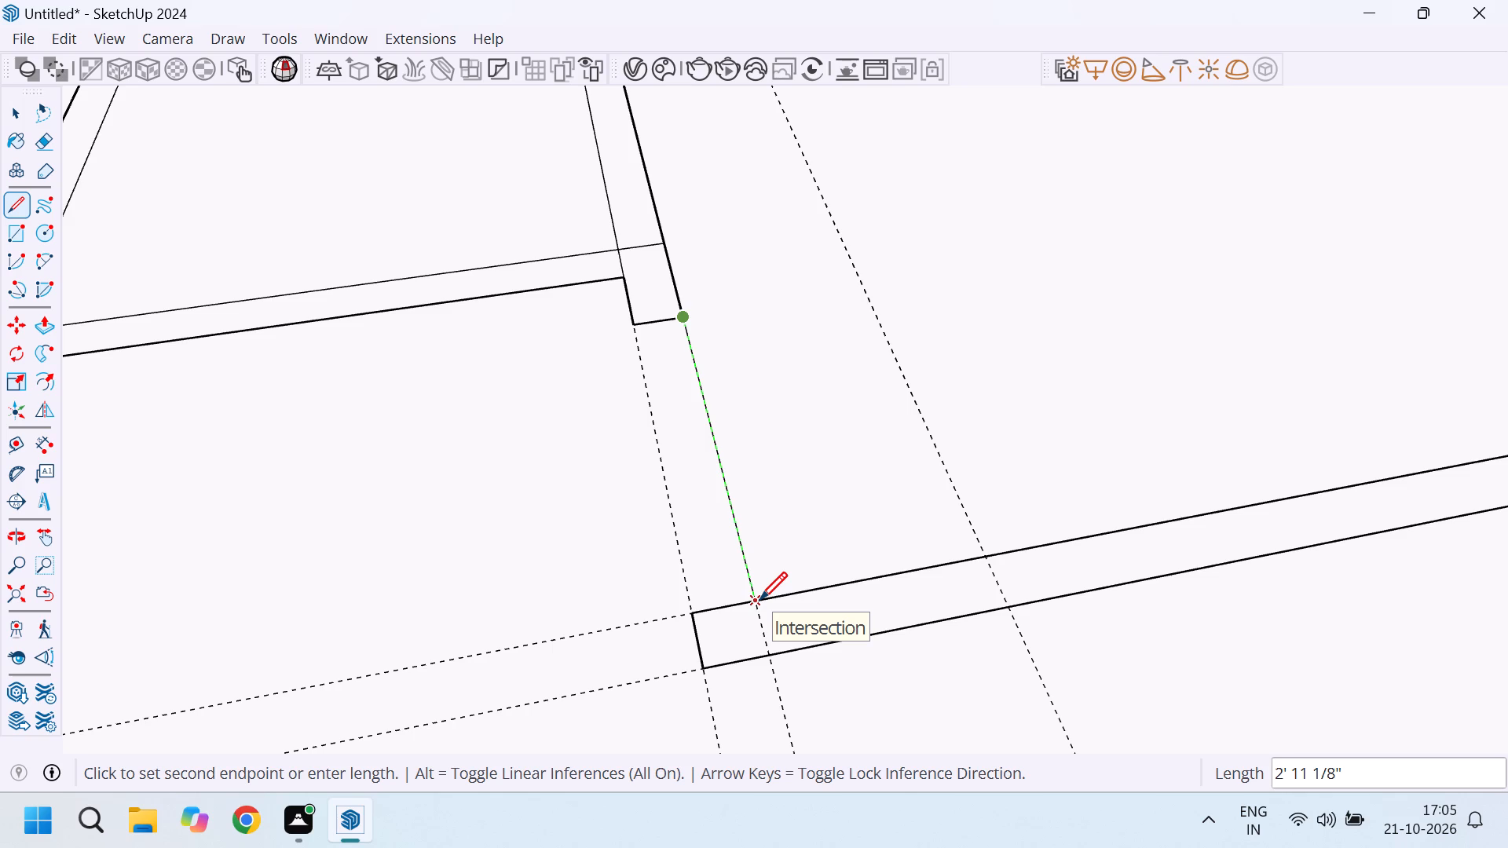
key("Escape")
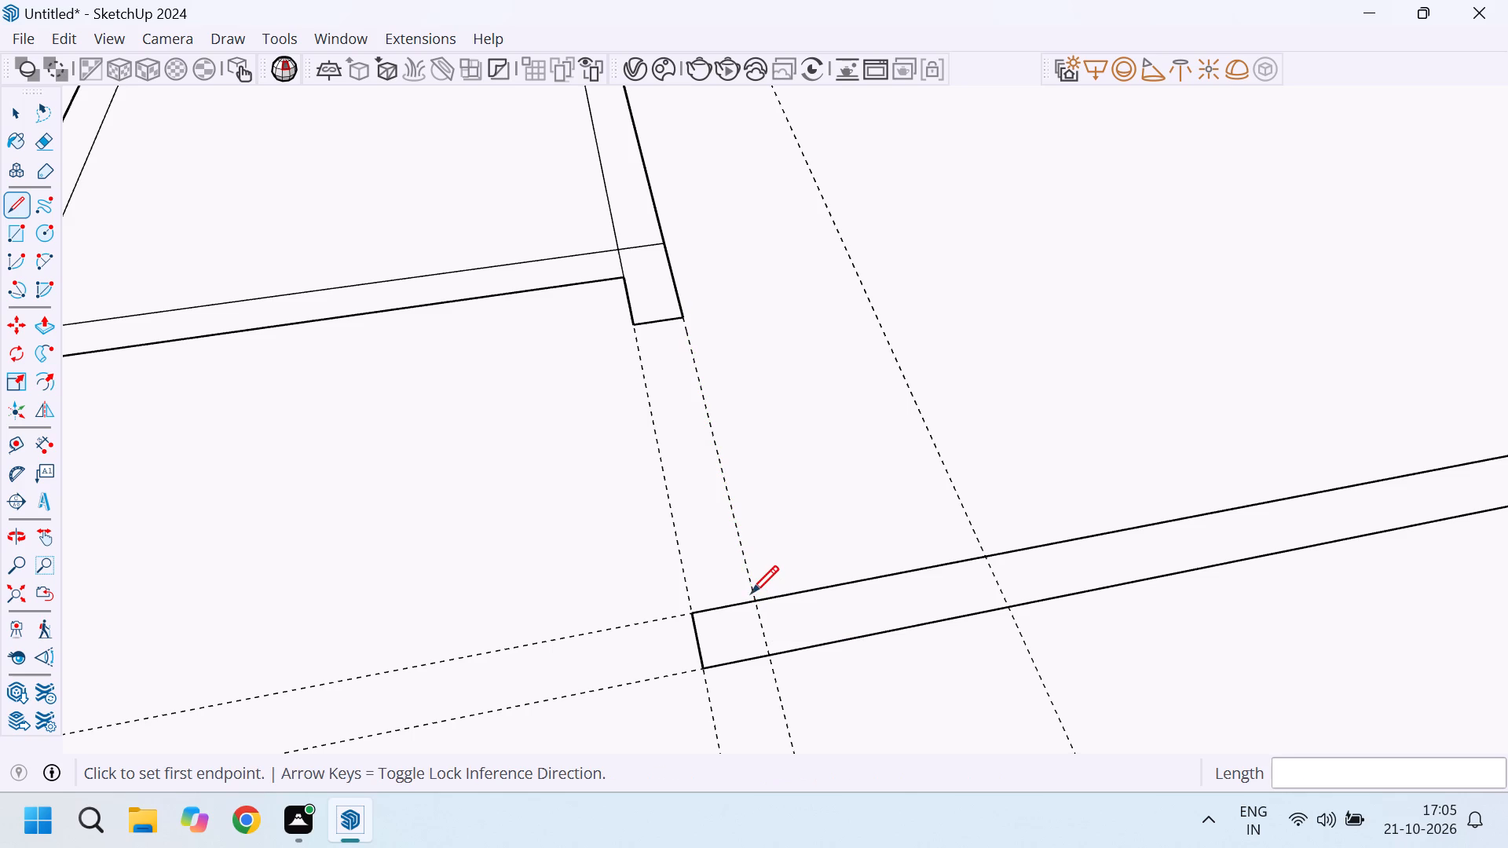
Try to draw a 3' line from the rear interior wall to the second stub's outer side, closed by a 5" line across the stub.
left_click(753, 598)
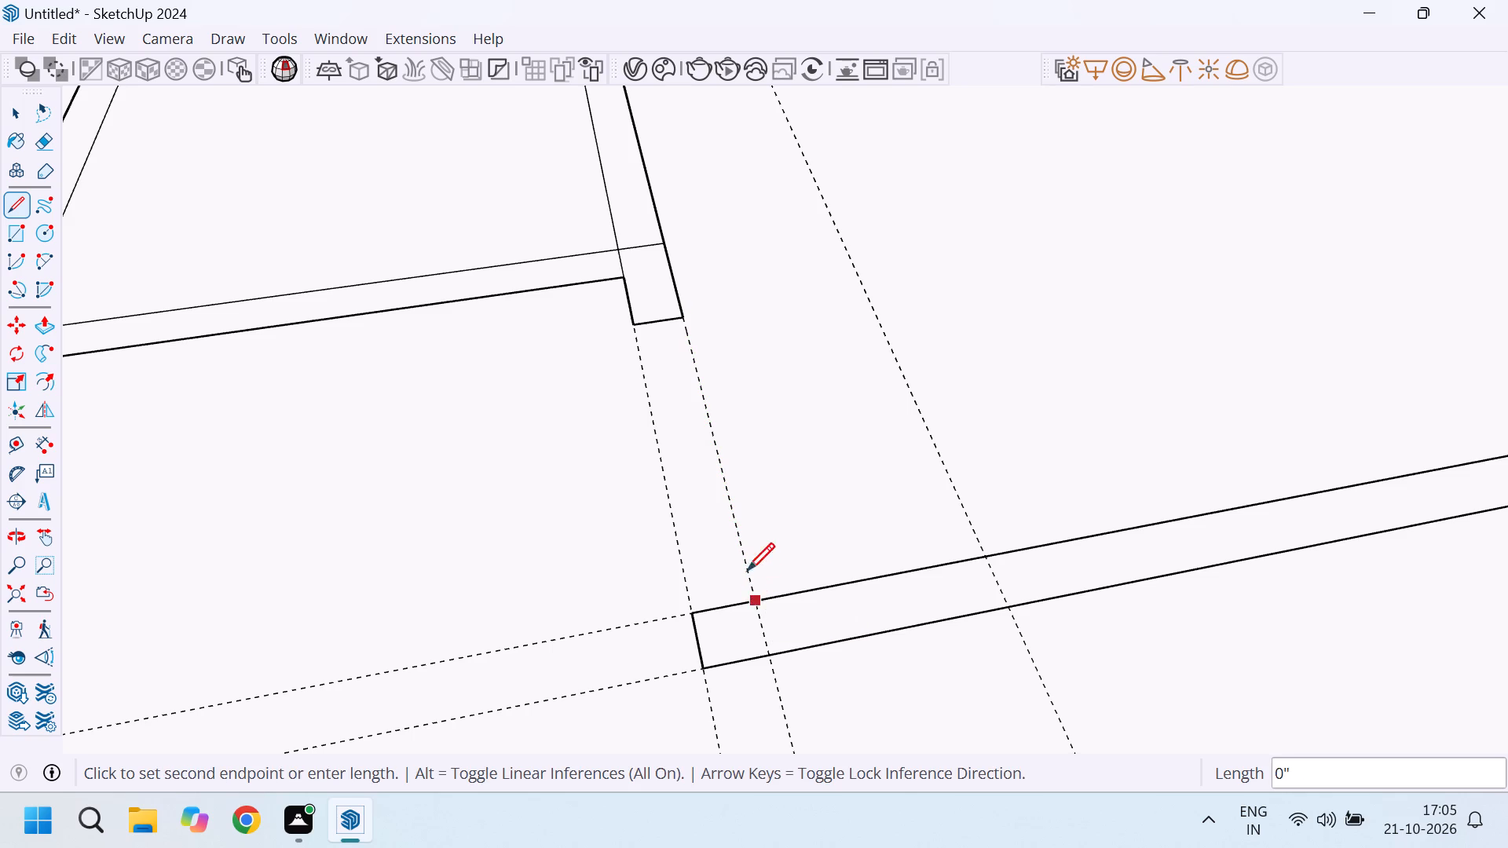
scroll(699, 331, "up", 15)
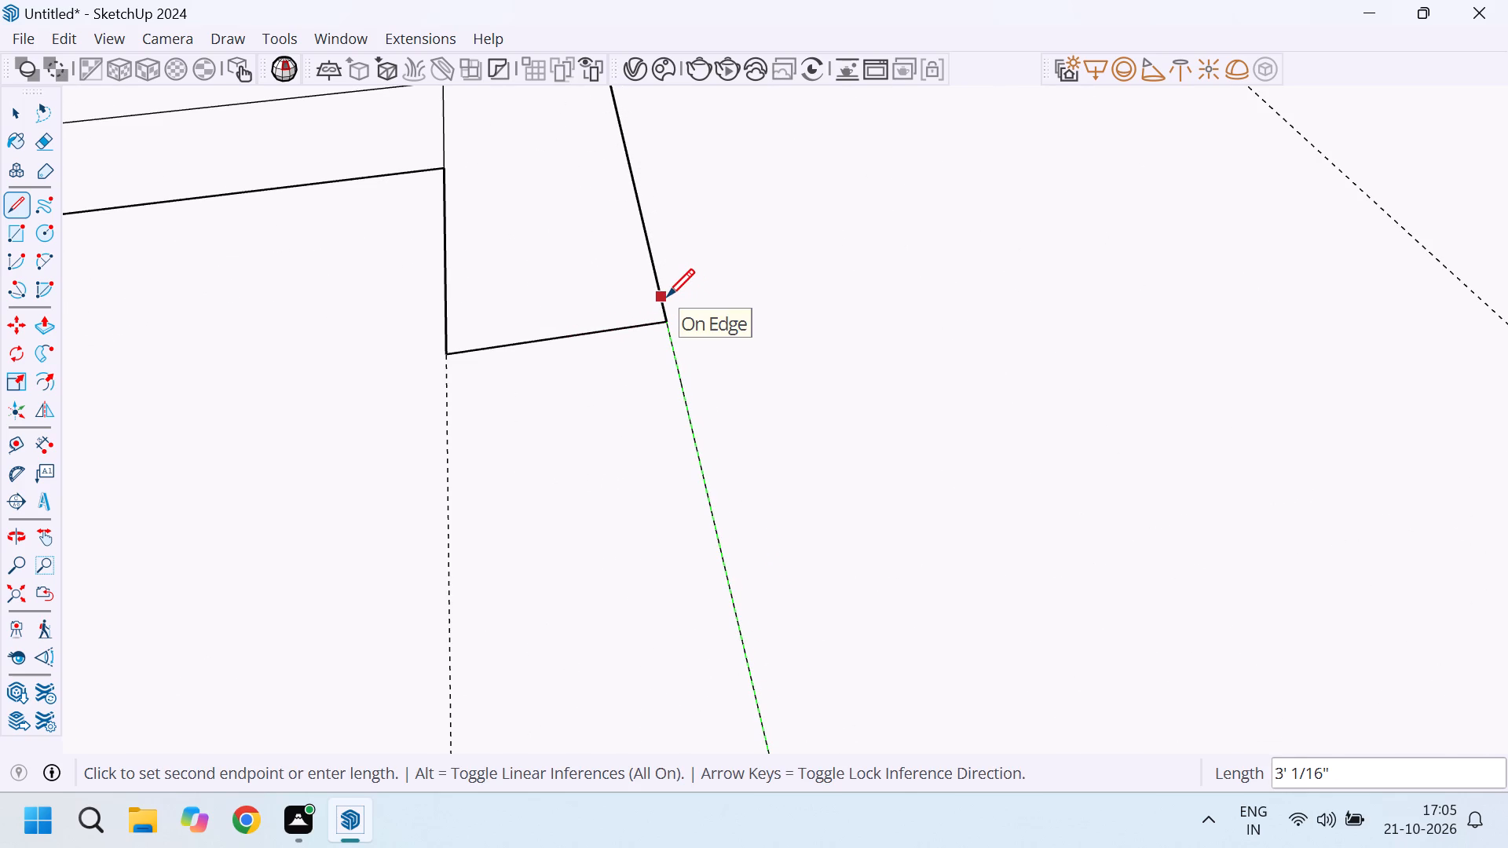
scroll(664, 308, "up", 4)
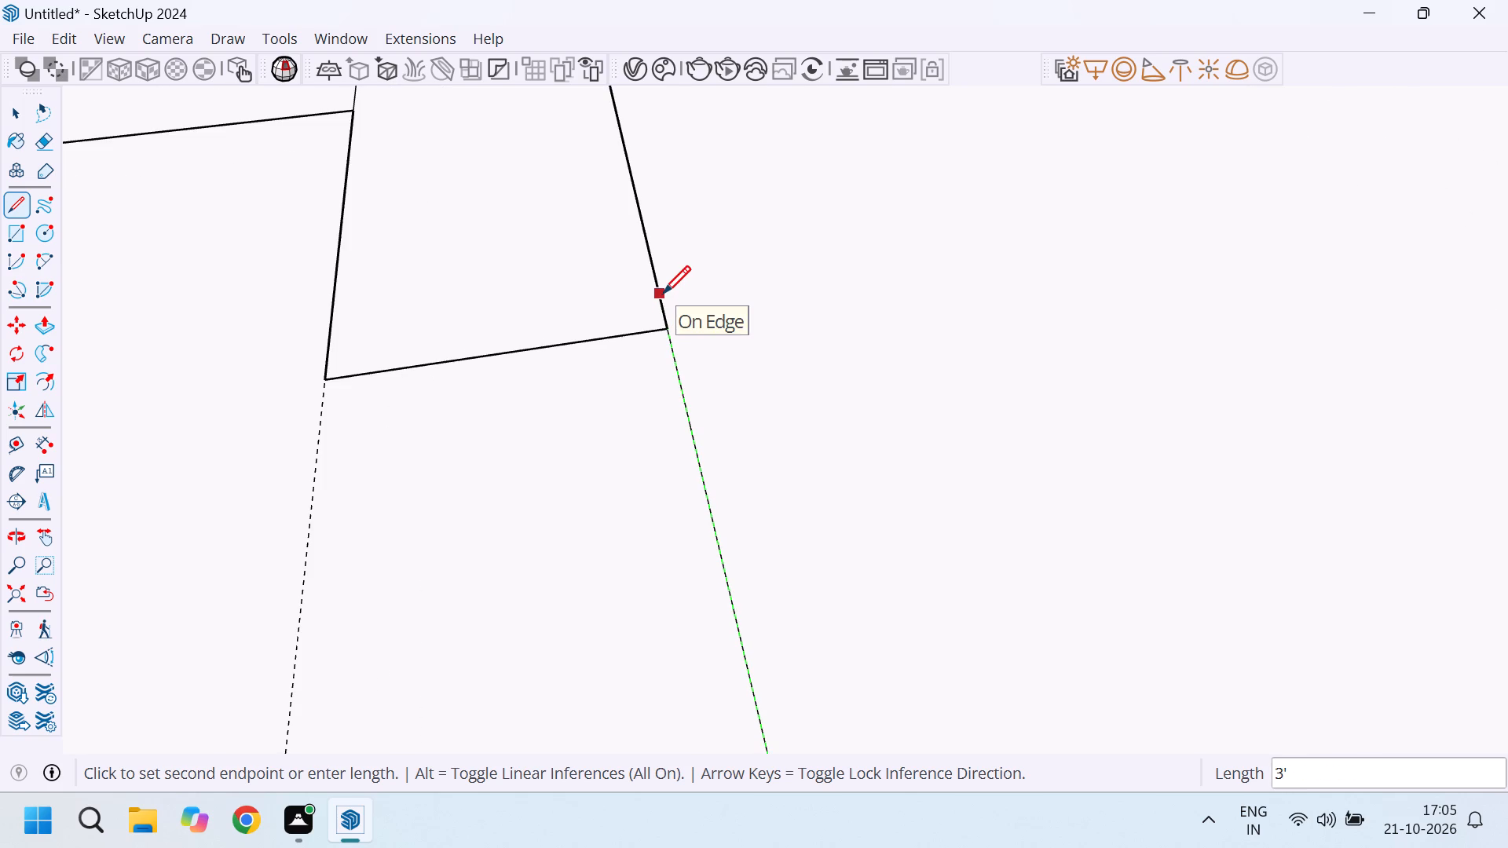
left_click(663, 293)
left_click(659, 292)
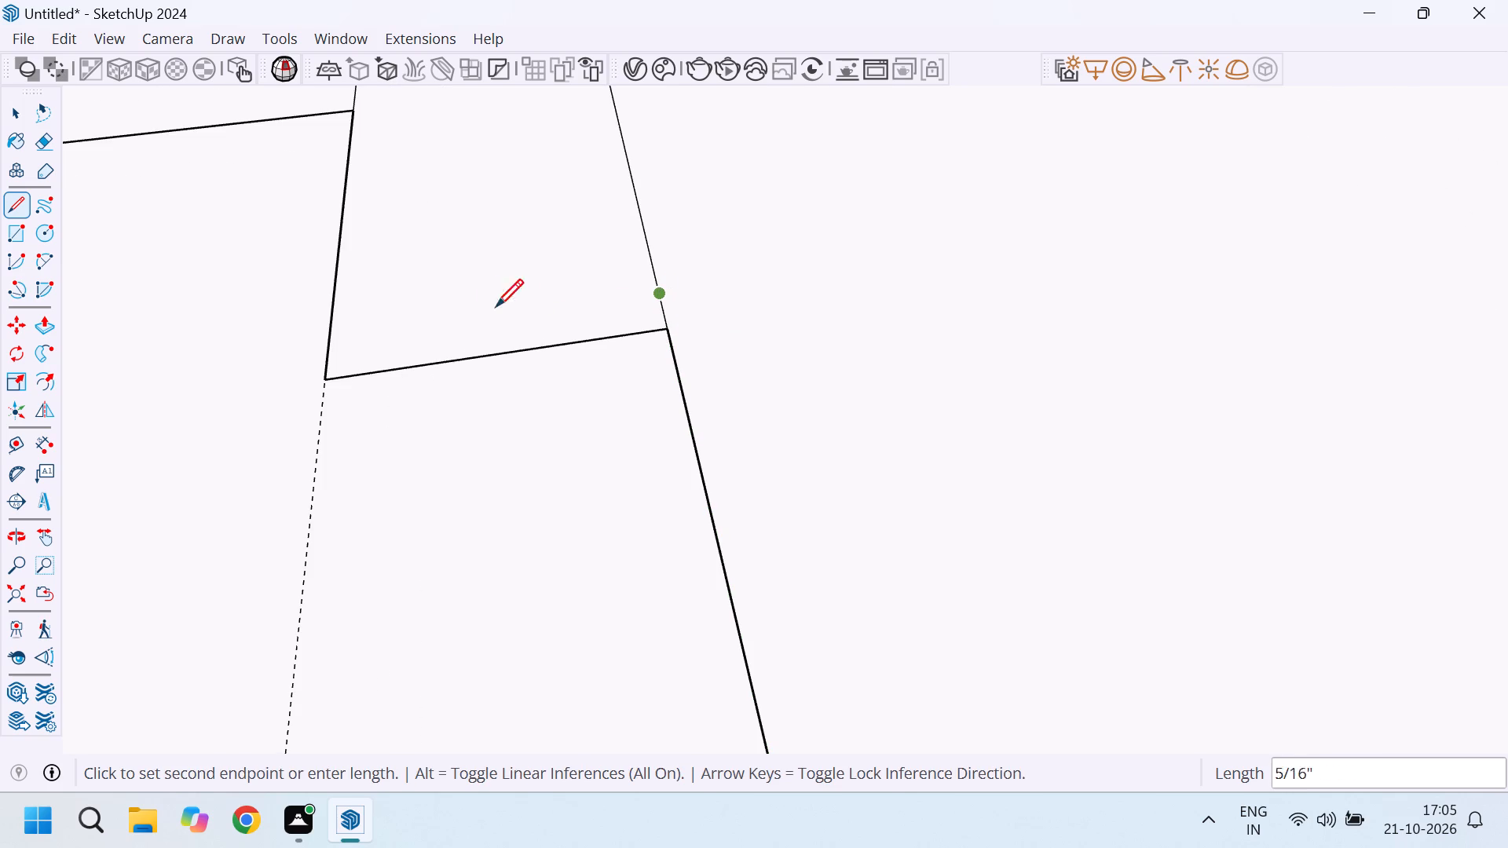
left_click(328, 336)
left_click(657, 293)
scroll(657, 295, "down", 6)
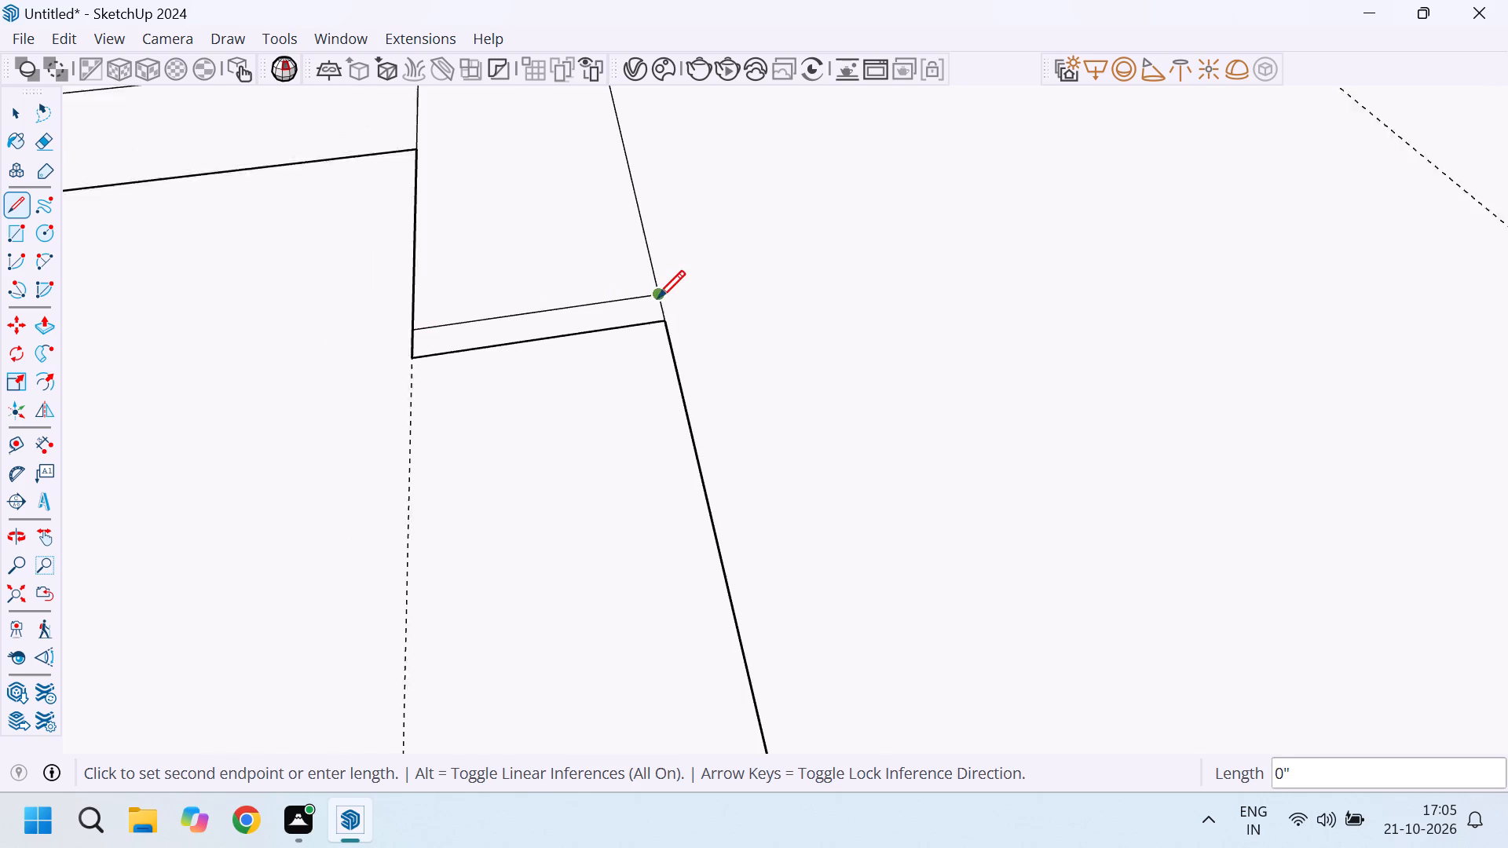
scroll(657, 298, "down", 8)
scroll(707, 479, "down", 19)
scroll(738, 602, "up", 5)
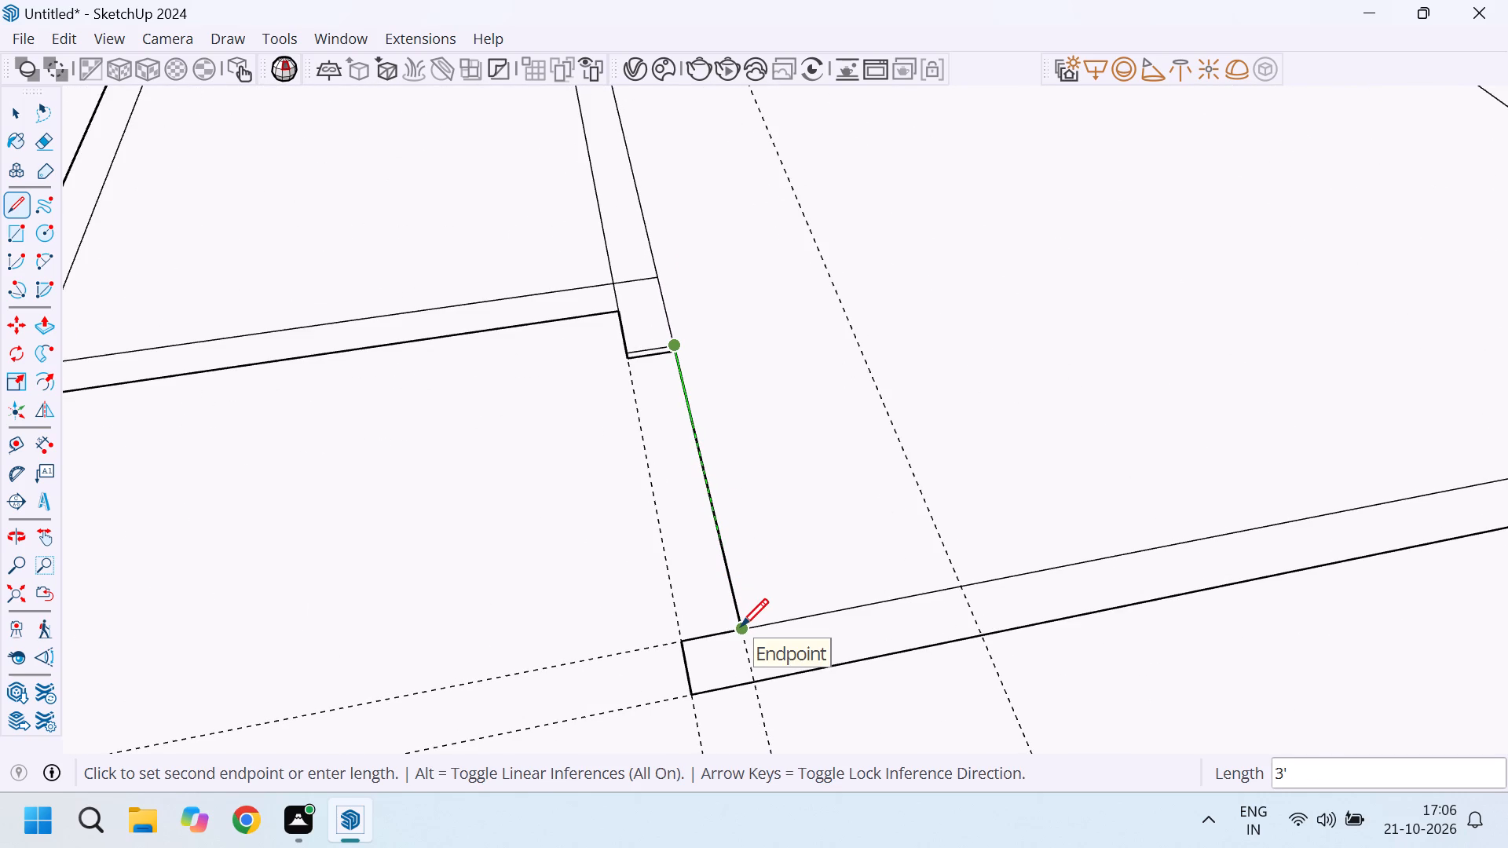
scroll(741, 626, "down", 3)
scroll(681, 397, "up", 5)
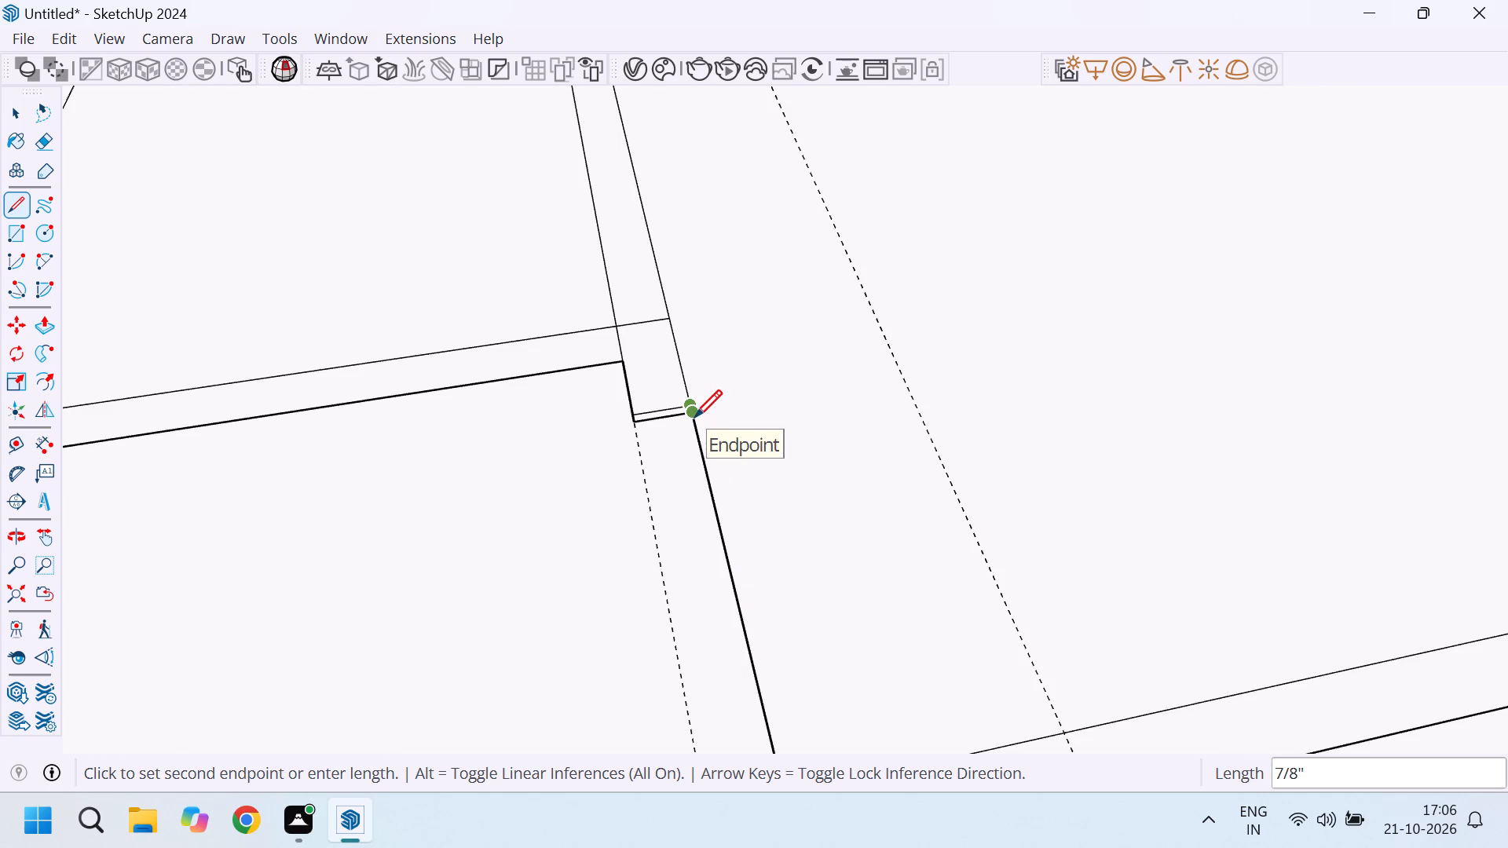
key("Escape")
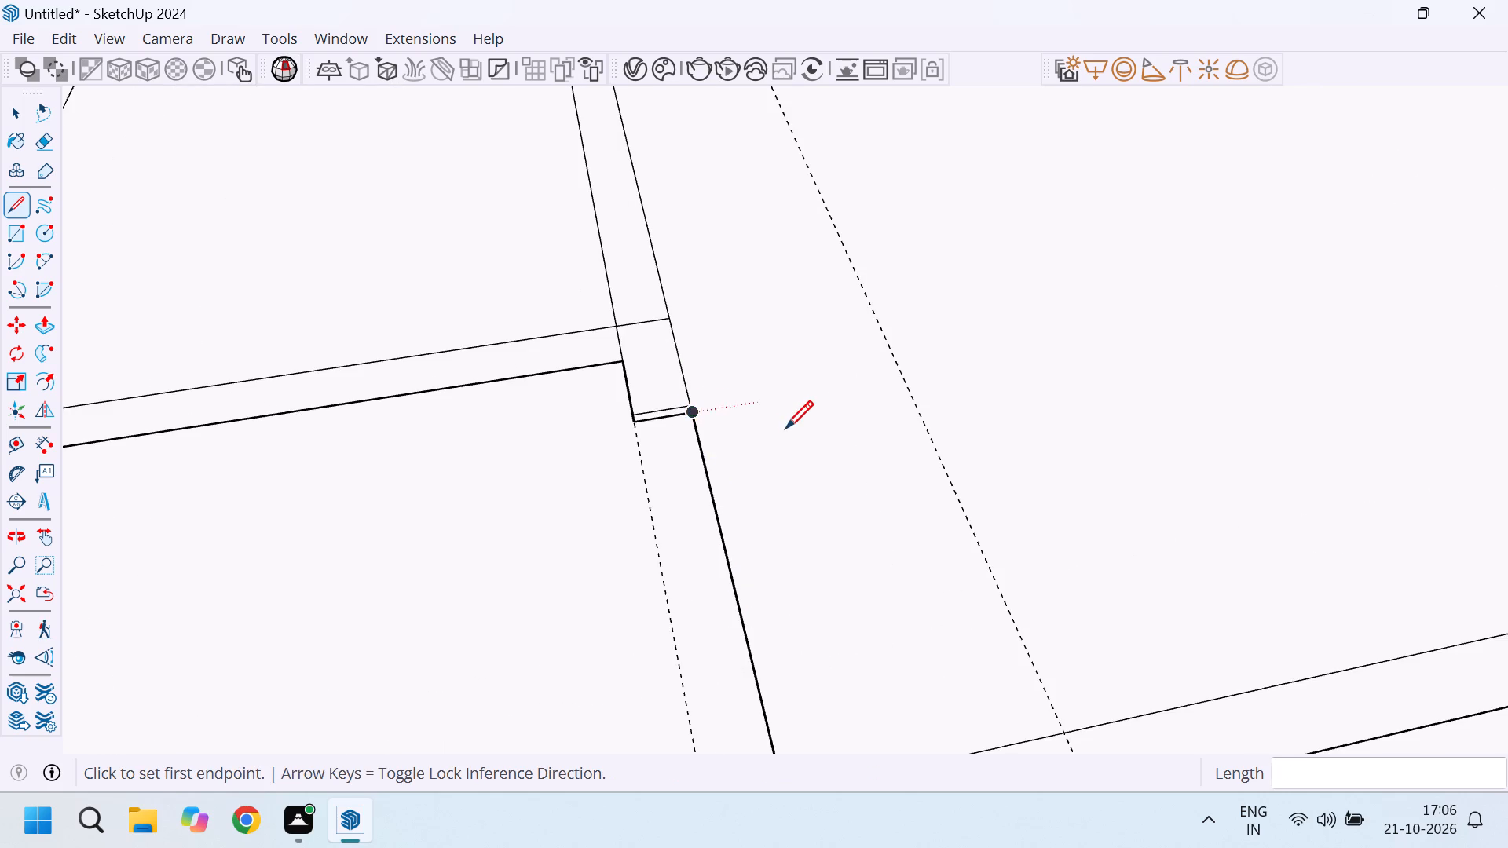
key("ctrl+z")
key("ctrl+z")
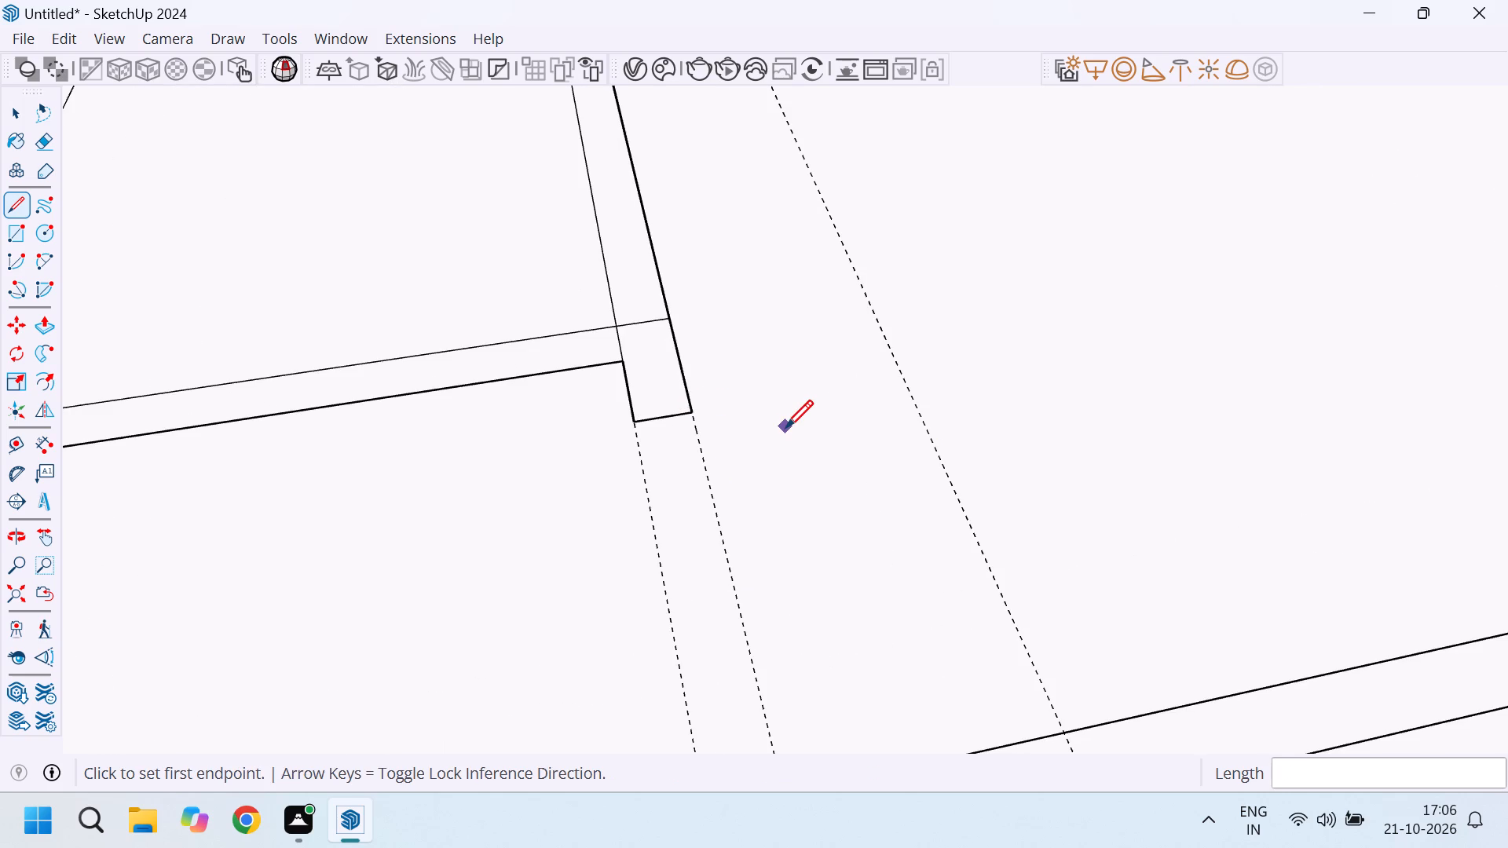
Draw a 6" line from the interior wall's rear edge, near its free end, toward the second rear stub along the stub's outer guide.
scroll(734, 404, "down", 4)
scroll(664, 418, "up", 5)
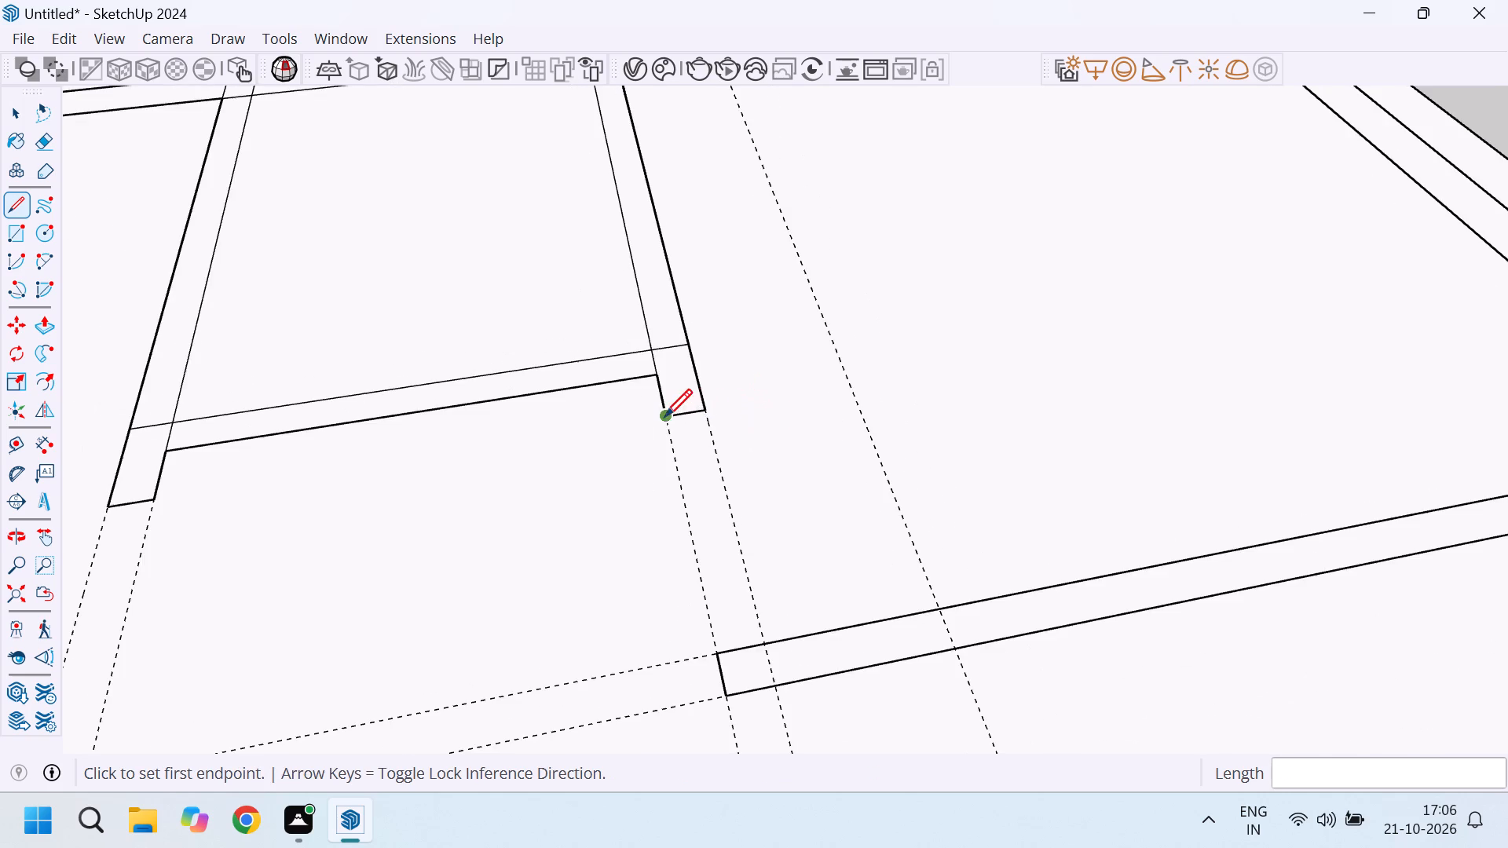
scroll(756, 400, "down", 5)
scroll(794, 609, "up", 5)
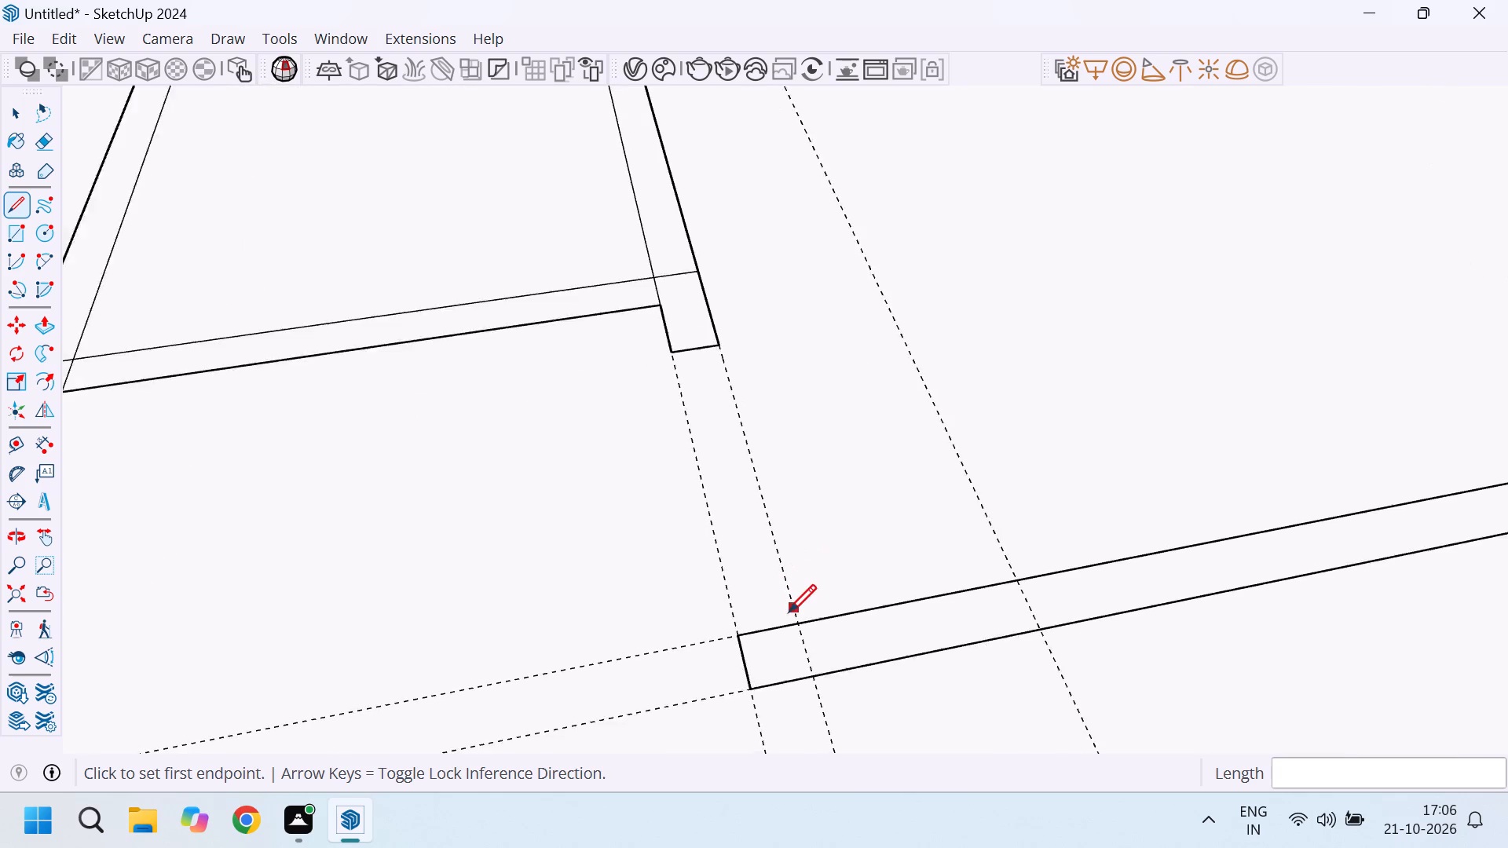
scroll(793, 618, "up", 3)
left_click(800, 628)
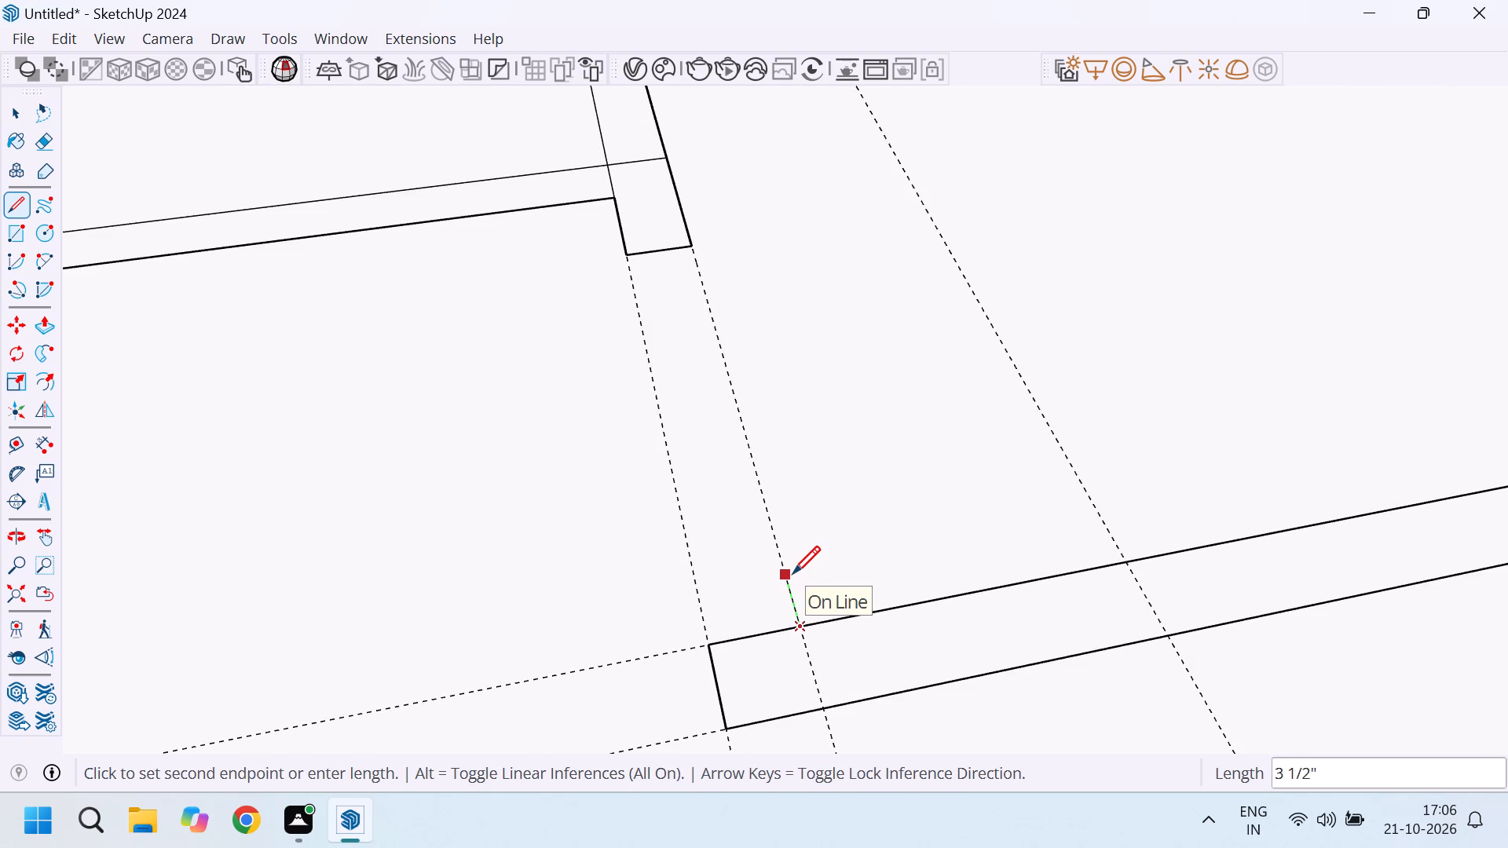
key("6")
key("Return")
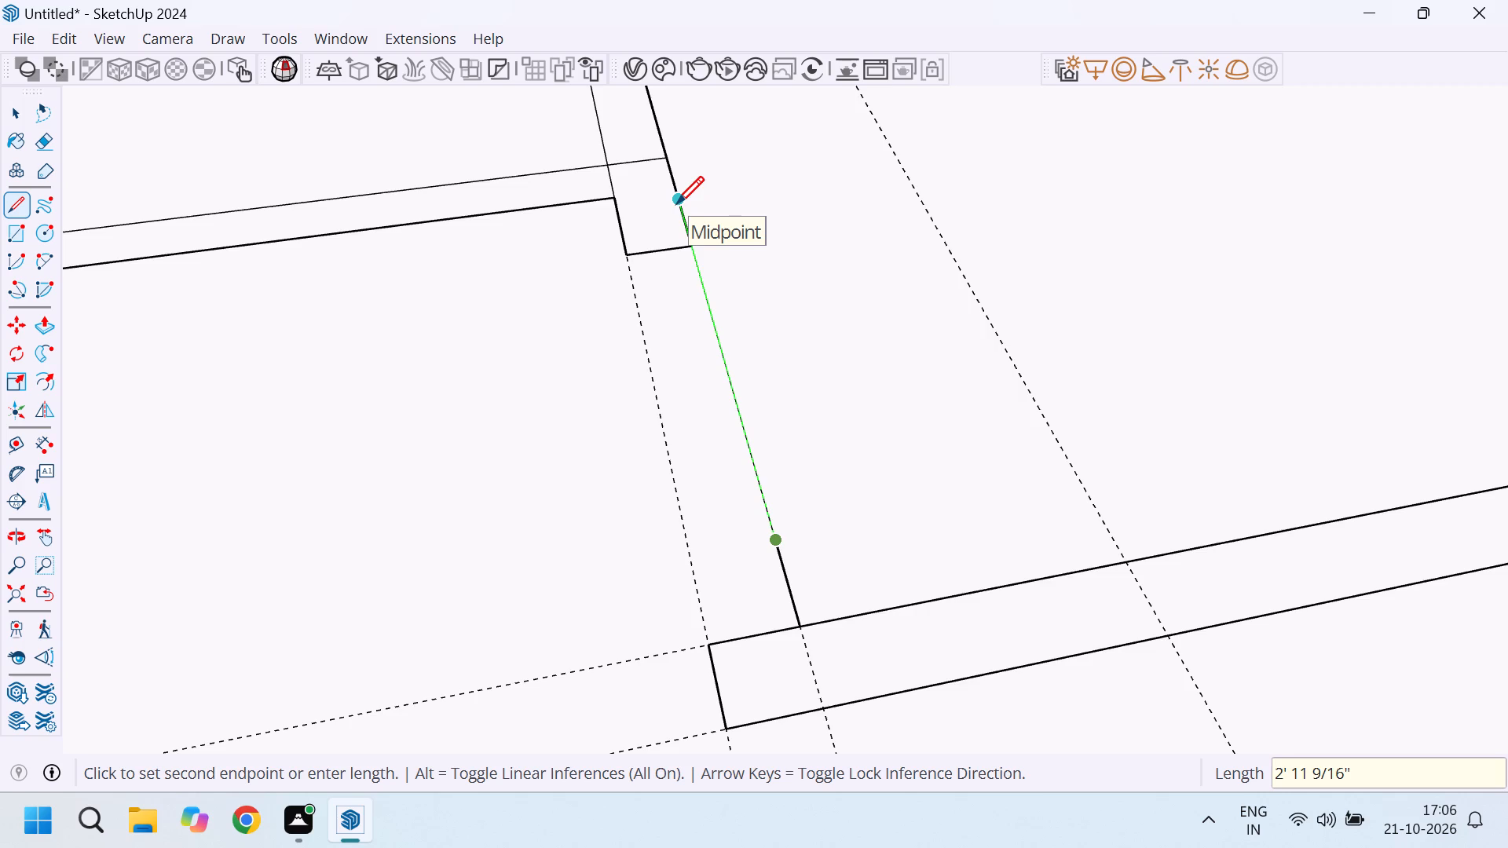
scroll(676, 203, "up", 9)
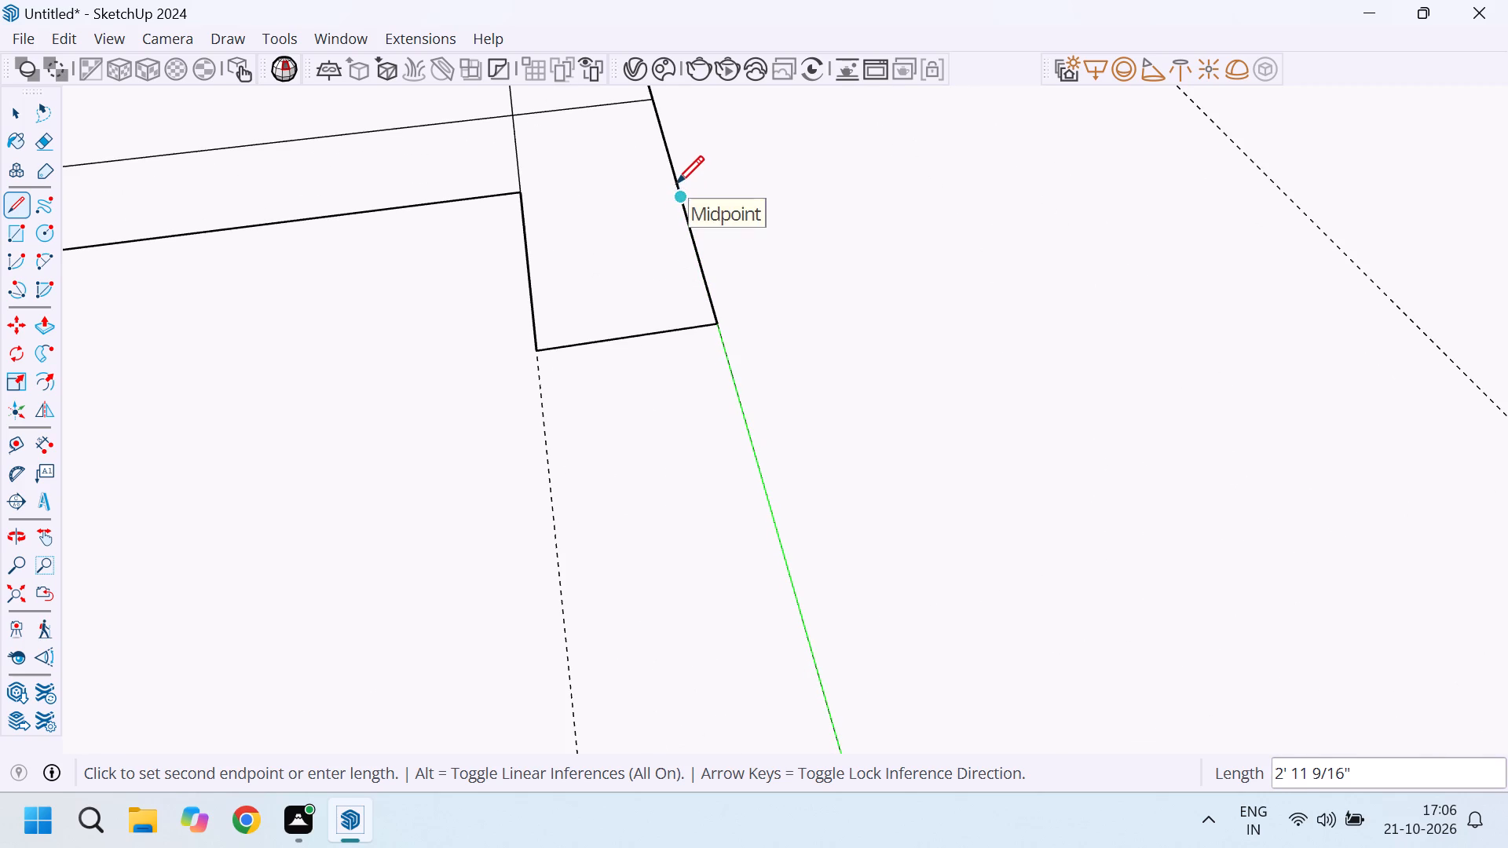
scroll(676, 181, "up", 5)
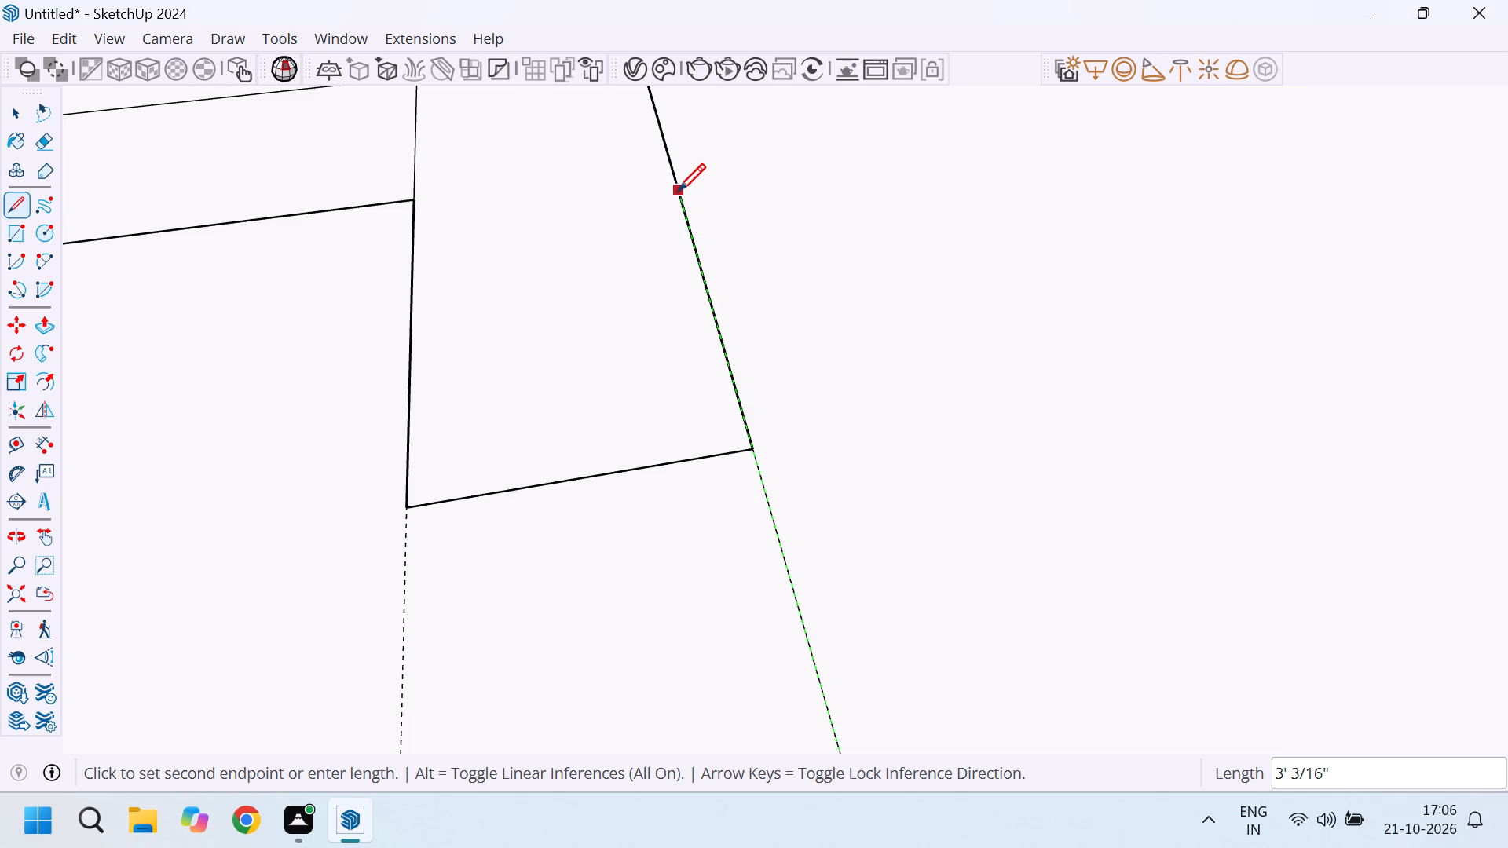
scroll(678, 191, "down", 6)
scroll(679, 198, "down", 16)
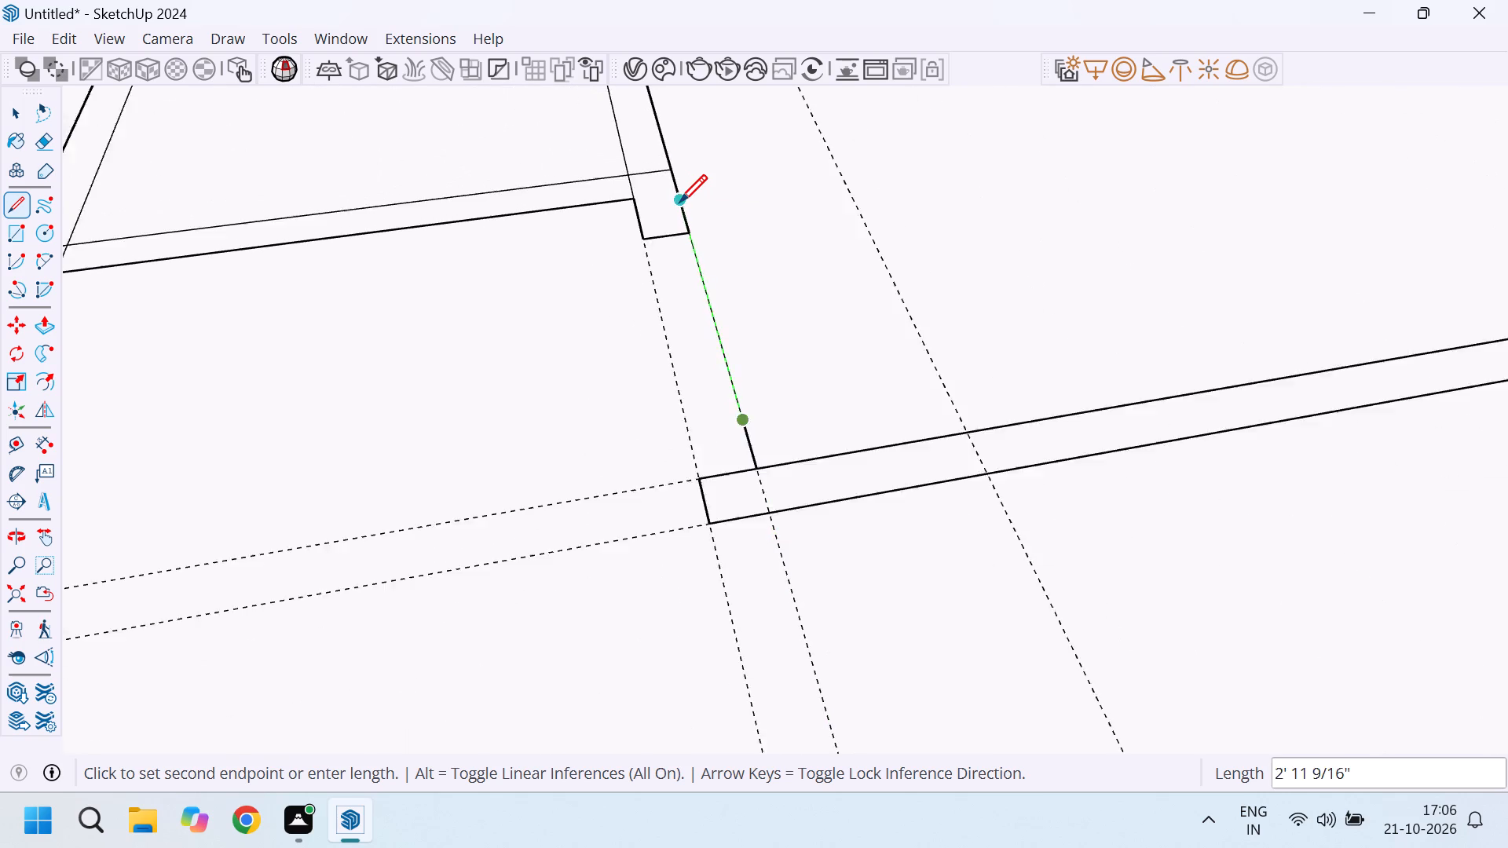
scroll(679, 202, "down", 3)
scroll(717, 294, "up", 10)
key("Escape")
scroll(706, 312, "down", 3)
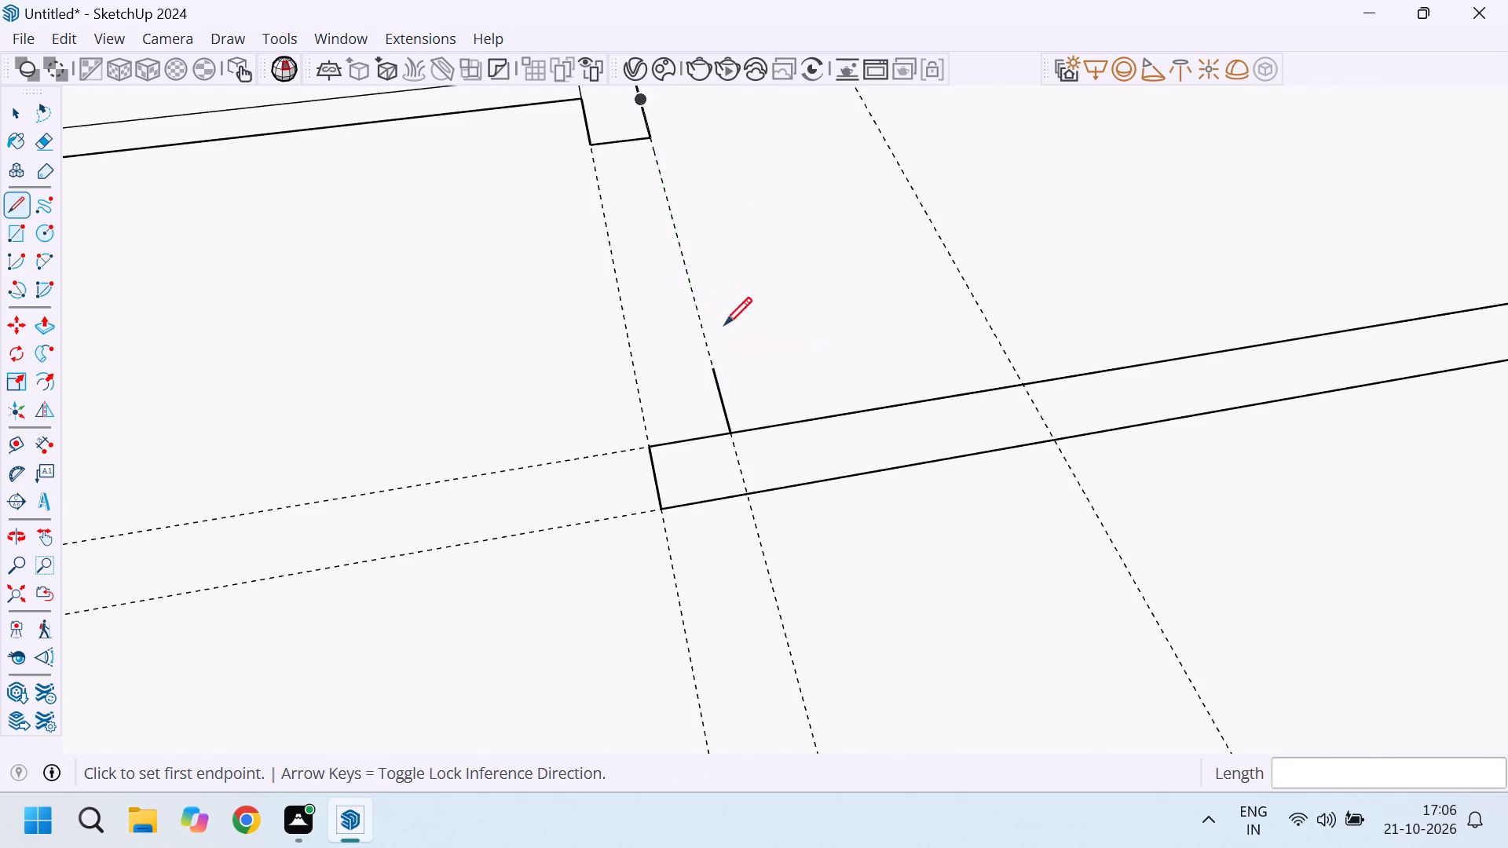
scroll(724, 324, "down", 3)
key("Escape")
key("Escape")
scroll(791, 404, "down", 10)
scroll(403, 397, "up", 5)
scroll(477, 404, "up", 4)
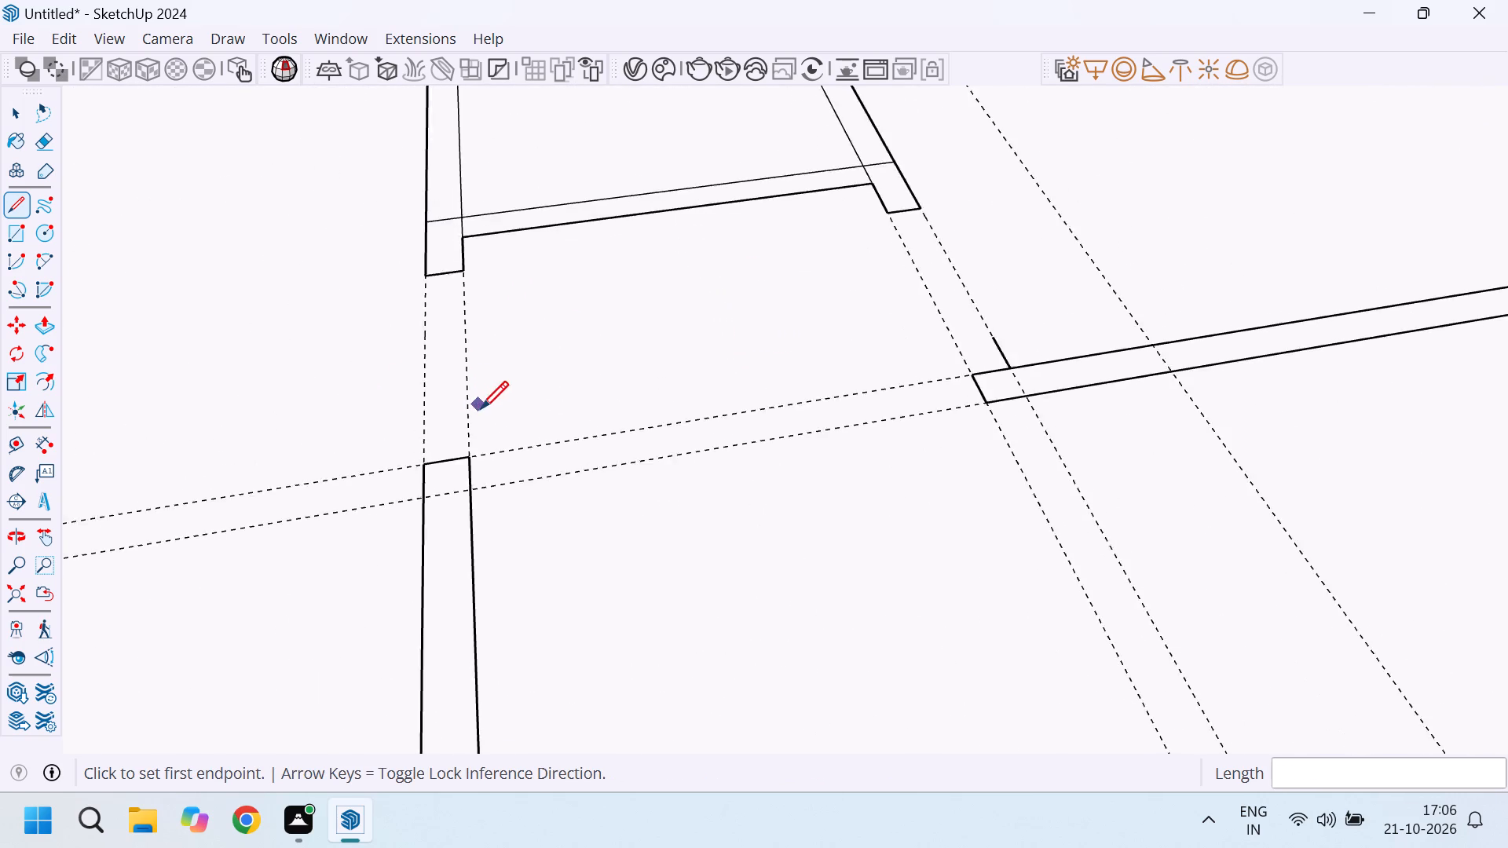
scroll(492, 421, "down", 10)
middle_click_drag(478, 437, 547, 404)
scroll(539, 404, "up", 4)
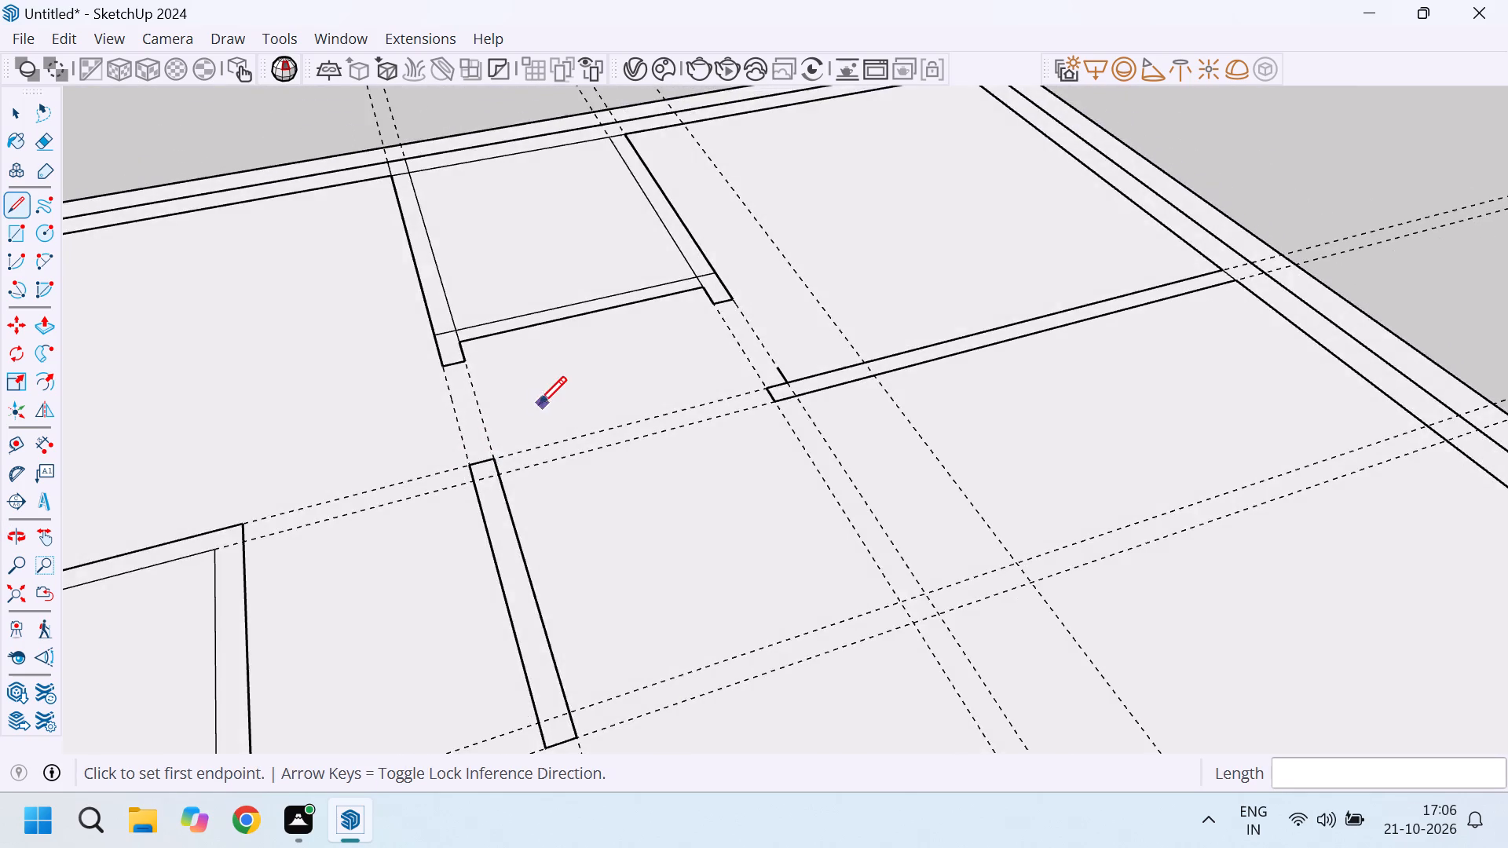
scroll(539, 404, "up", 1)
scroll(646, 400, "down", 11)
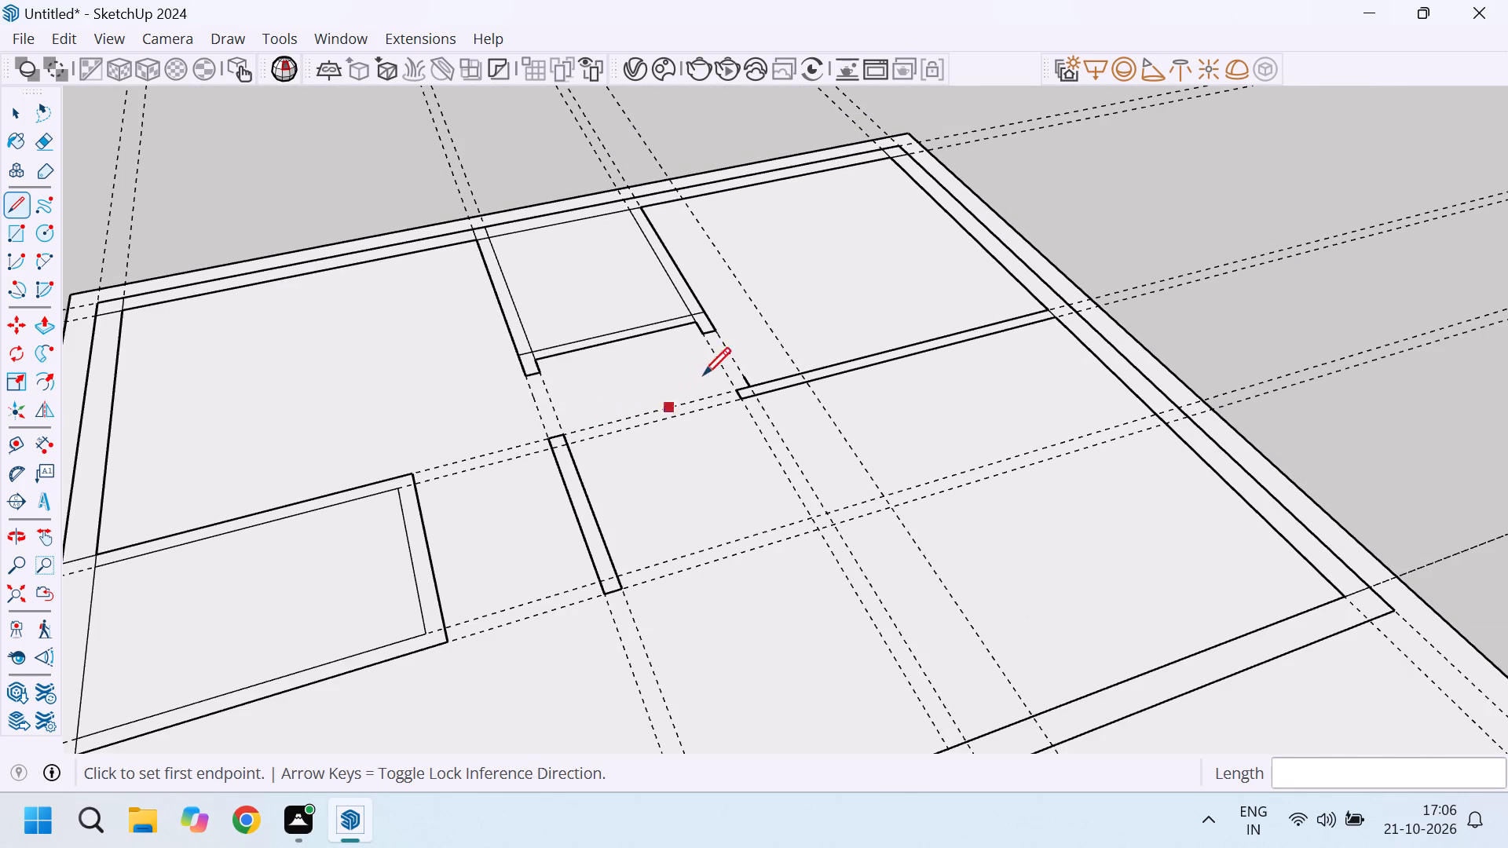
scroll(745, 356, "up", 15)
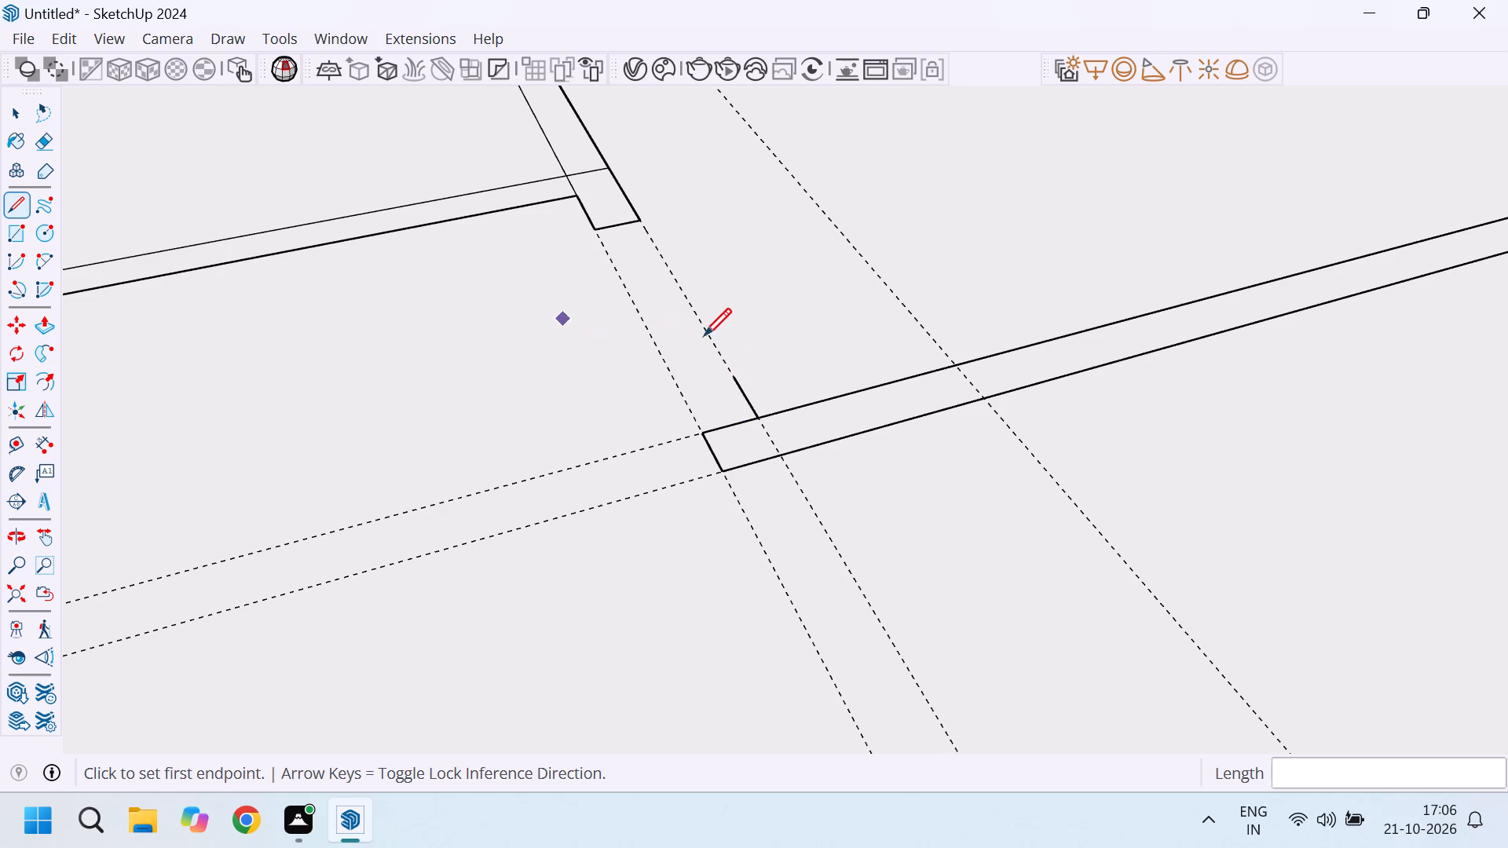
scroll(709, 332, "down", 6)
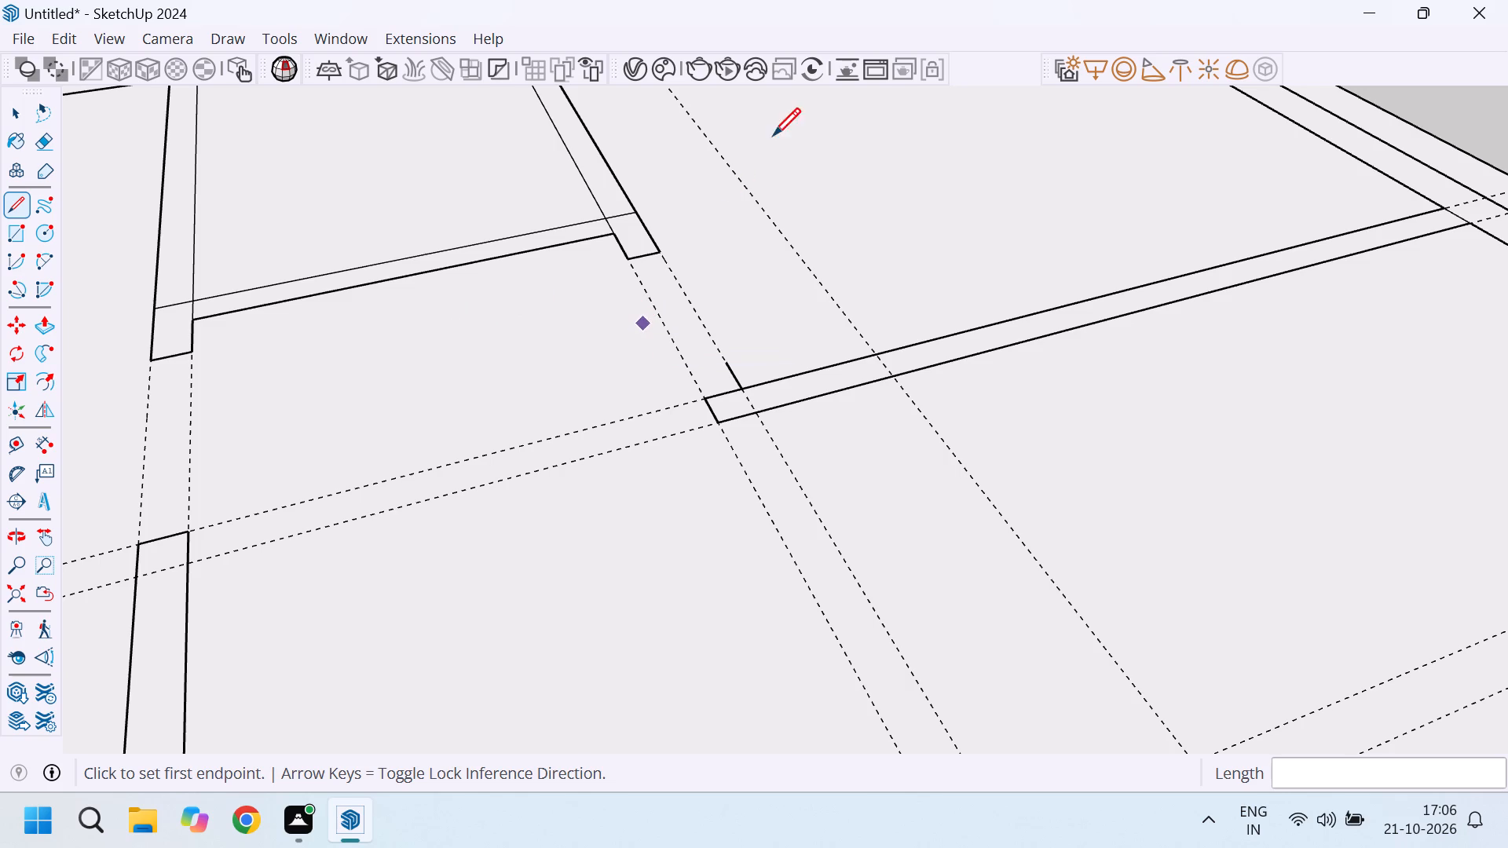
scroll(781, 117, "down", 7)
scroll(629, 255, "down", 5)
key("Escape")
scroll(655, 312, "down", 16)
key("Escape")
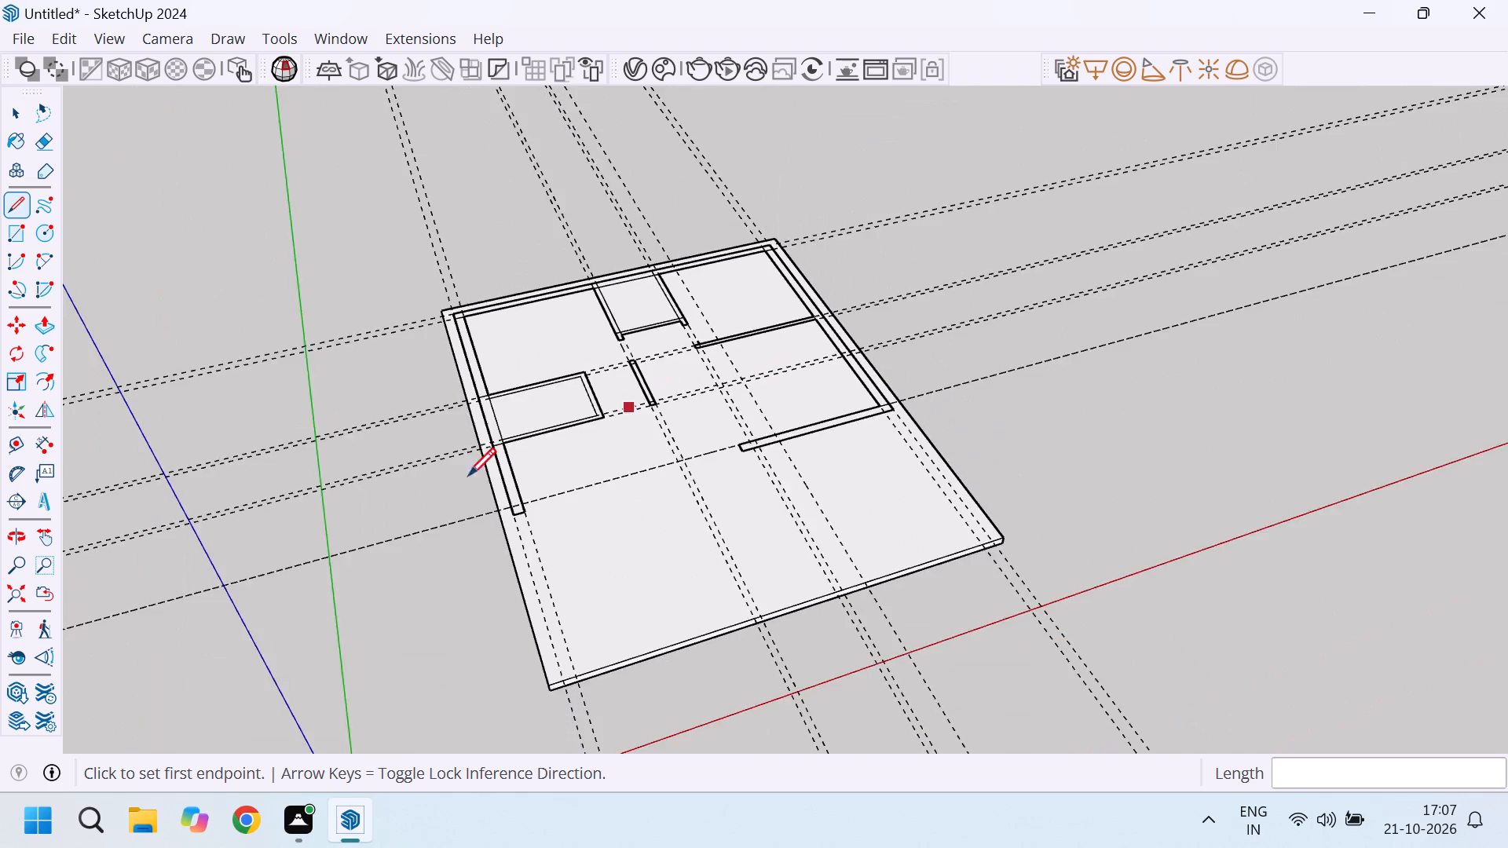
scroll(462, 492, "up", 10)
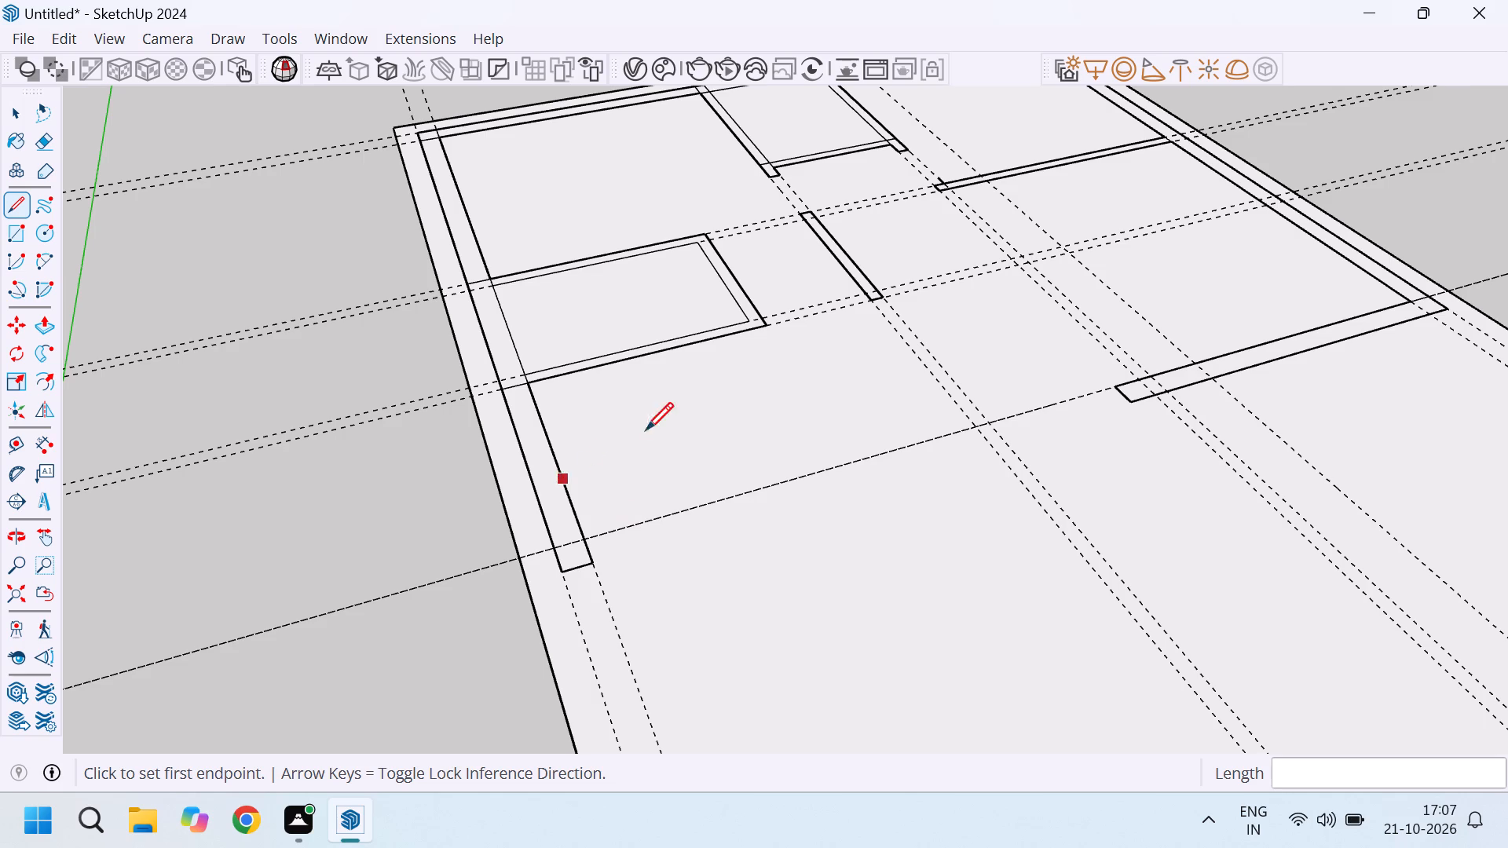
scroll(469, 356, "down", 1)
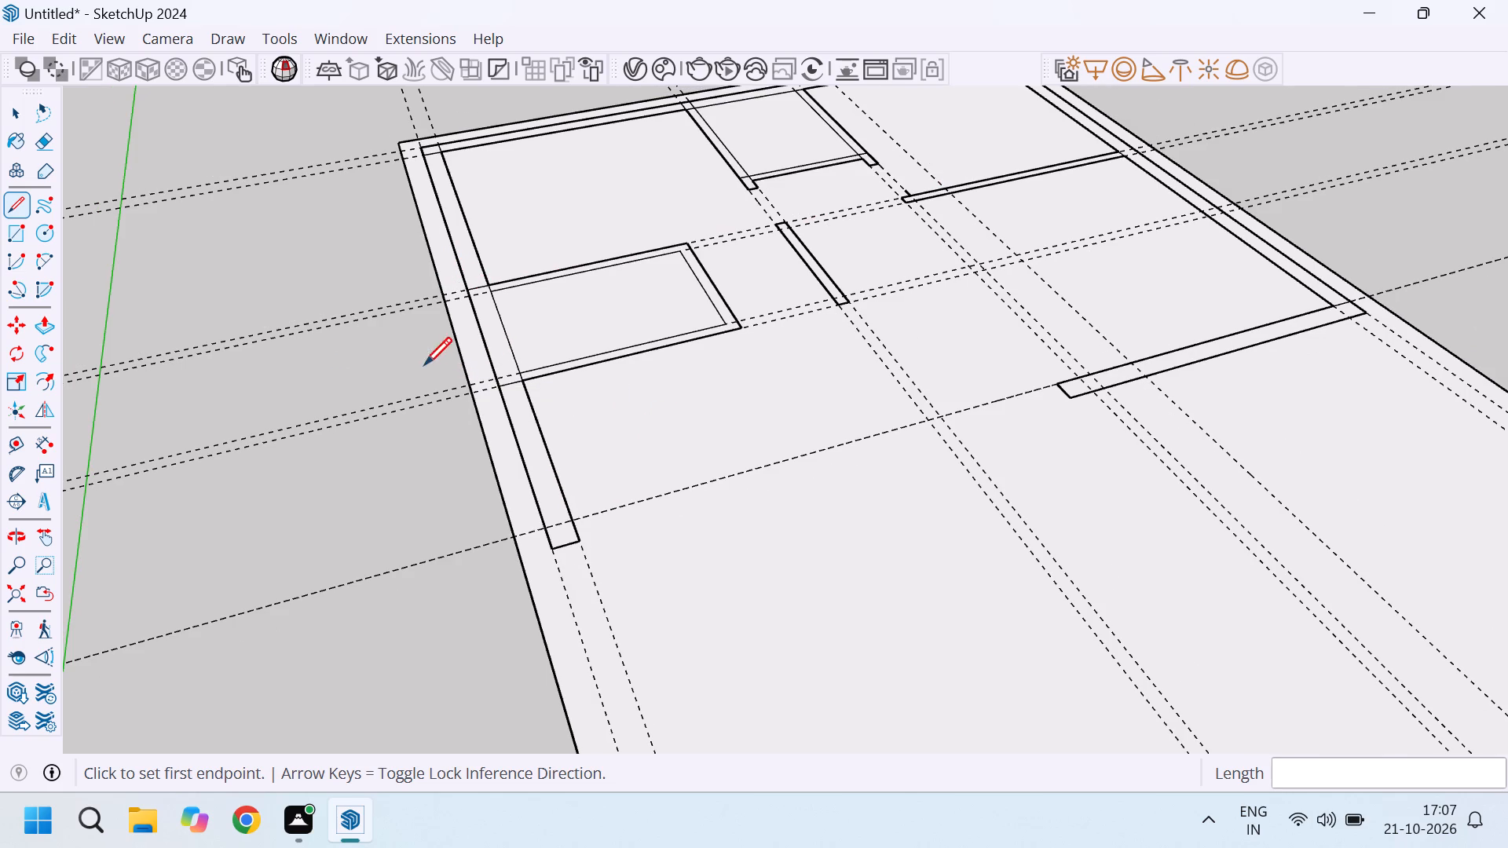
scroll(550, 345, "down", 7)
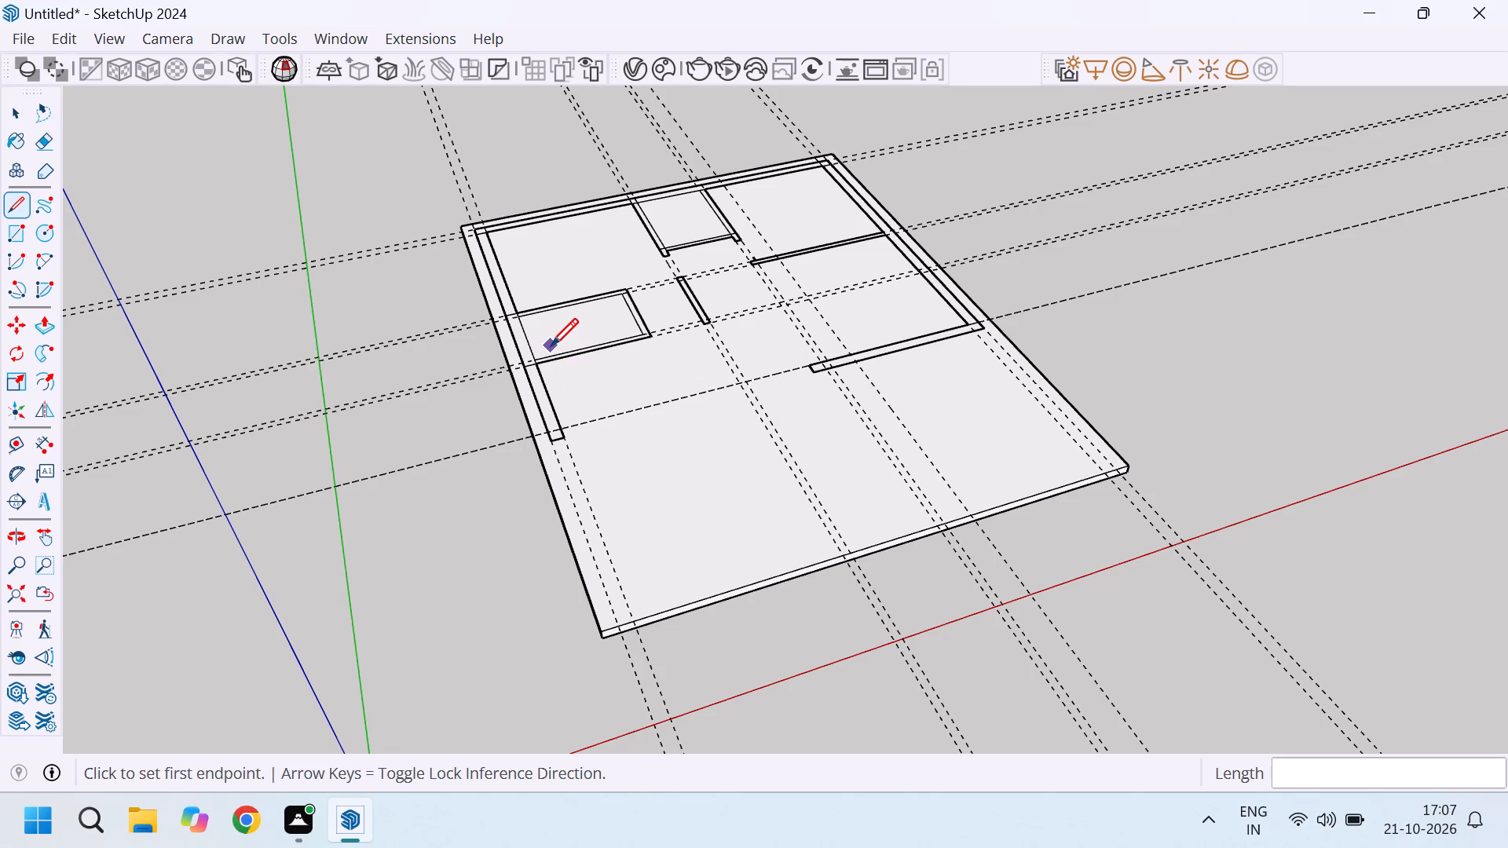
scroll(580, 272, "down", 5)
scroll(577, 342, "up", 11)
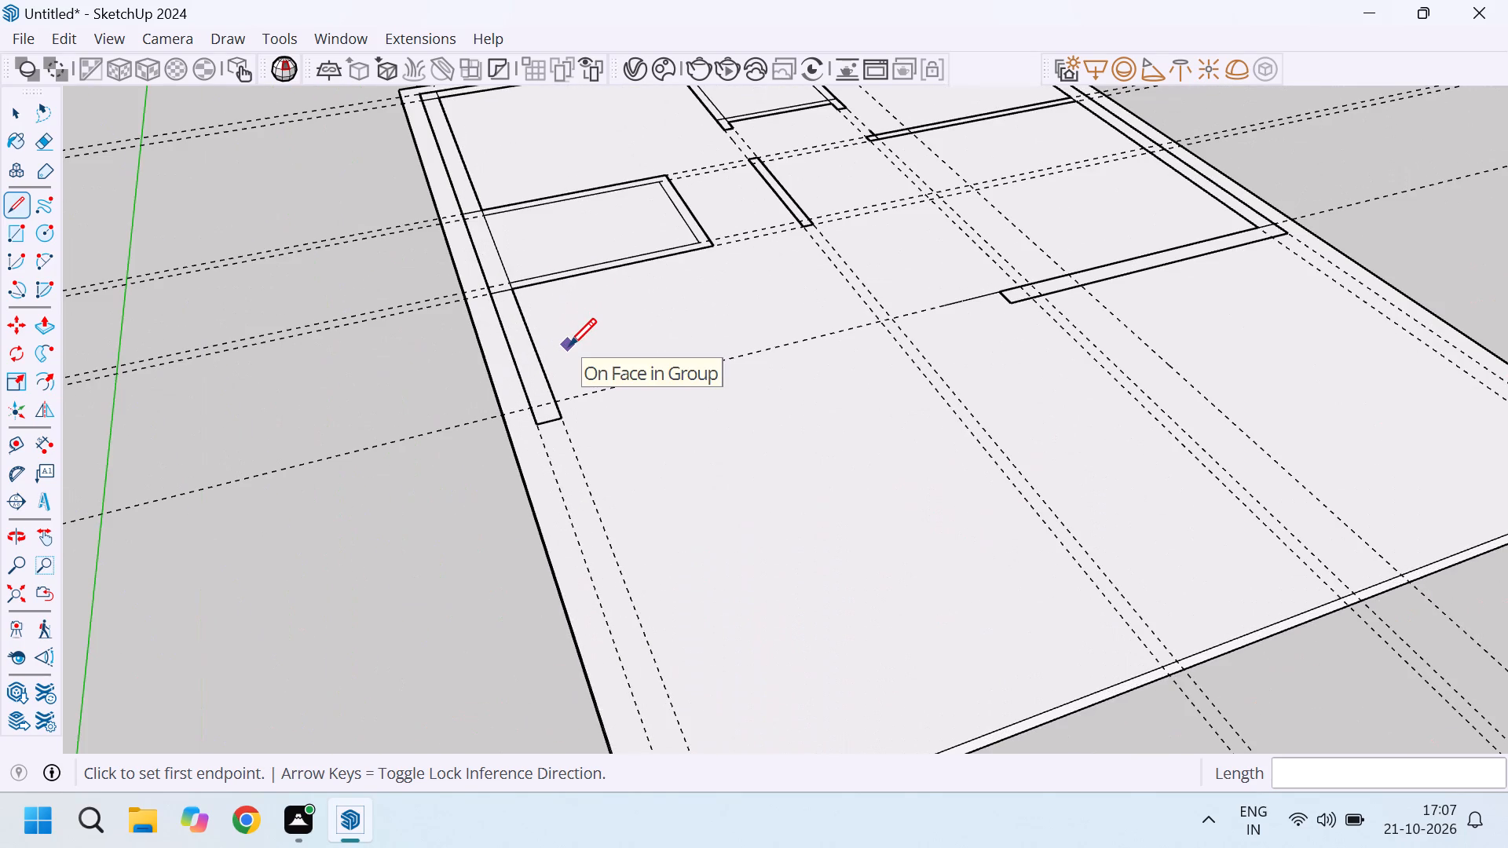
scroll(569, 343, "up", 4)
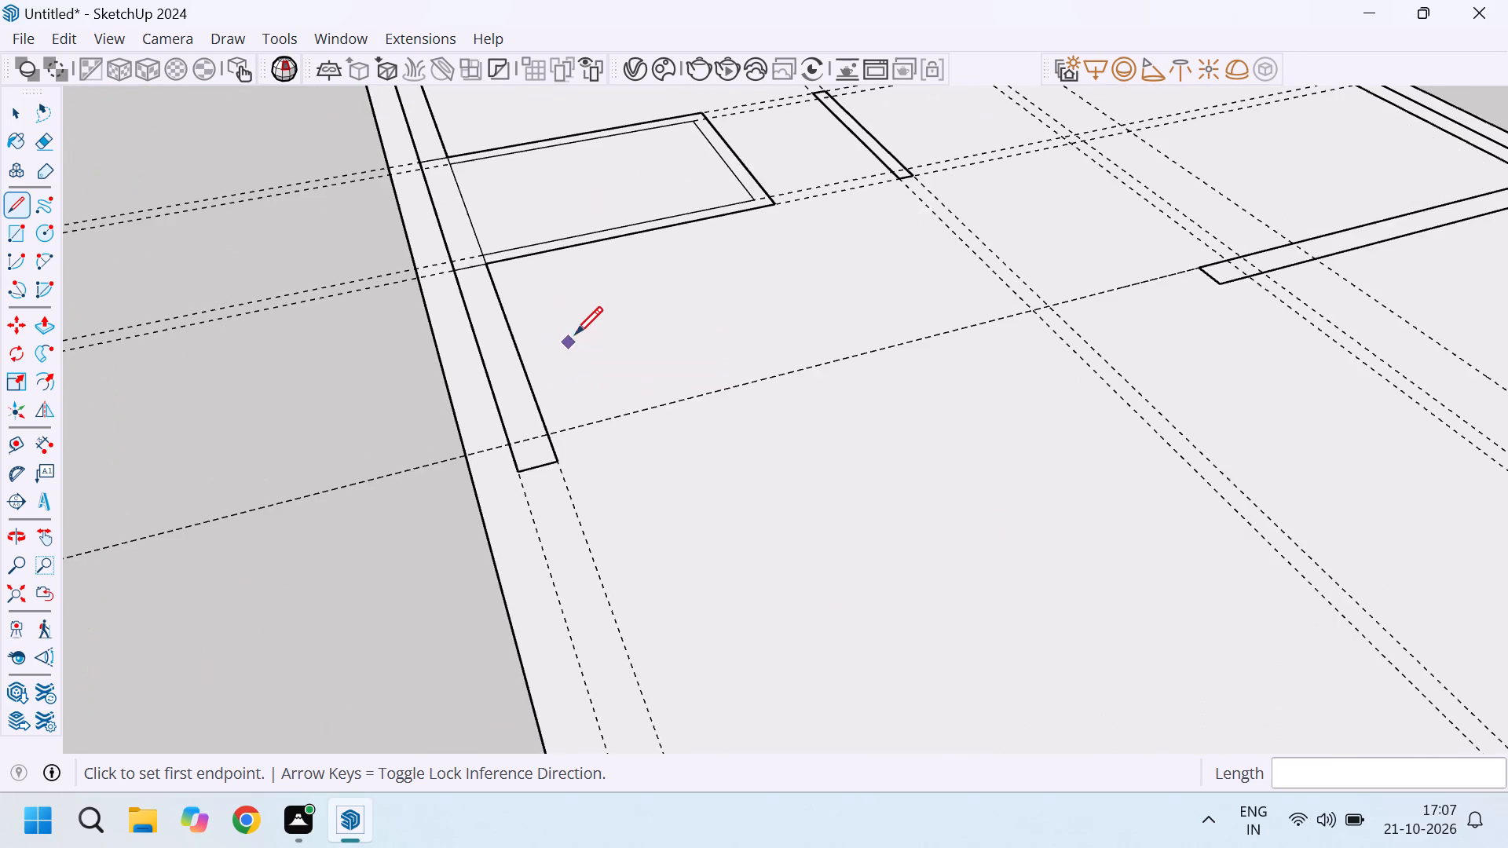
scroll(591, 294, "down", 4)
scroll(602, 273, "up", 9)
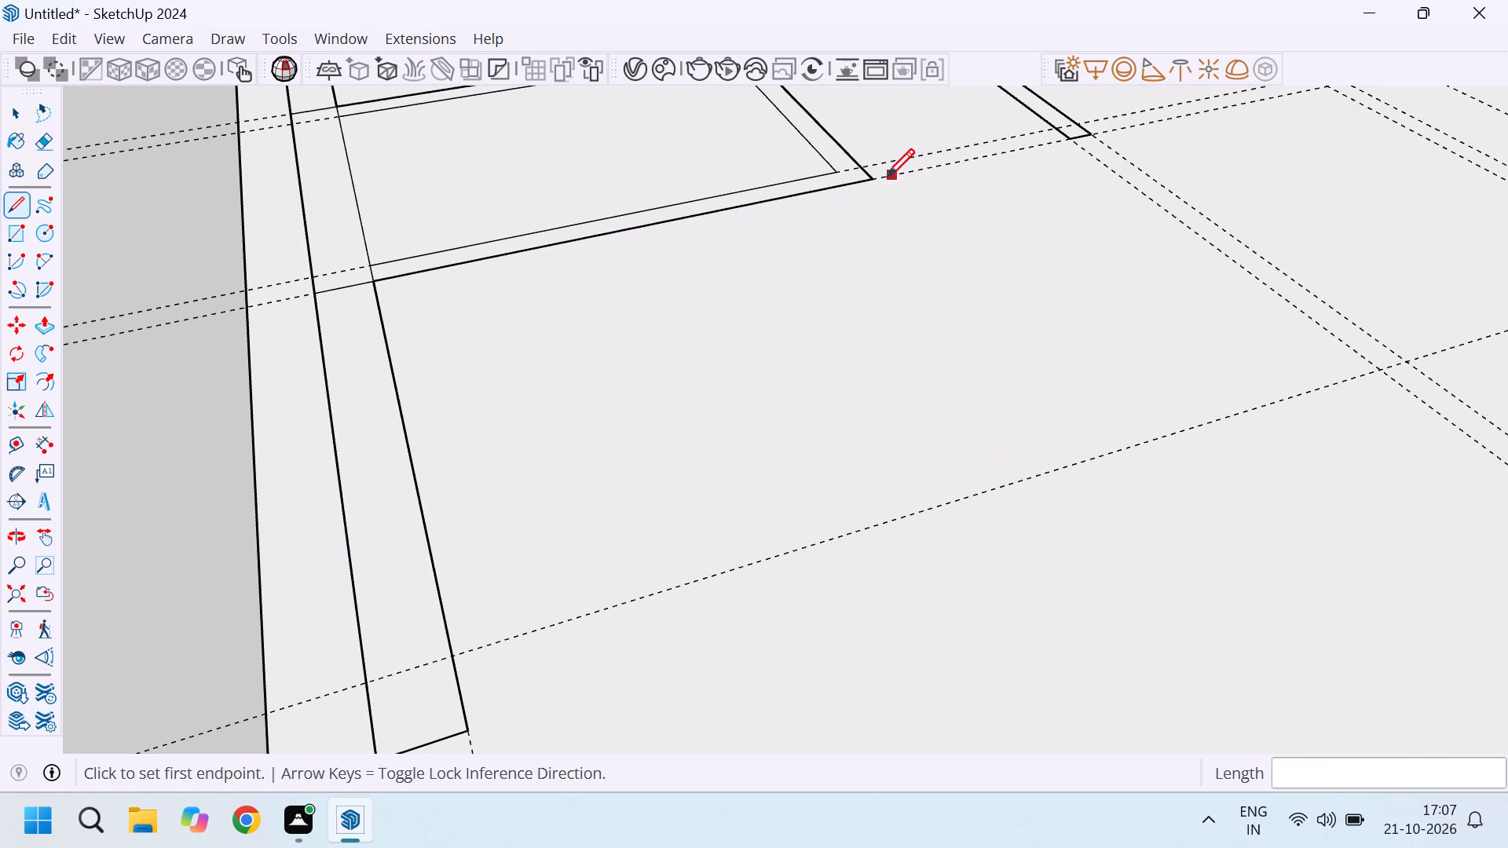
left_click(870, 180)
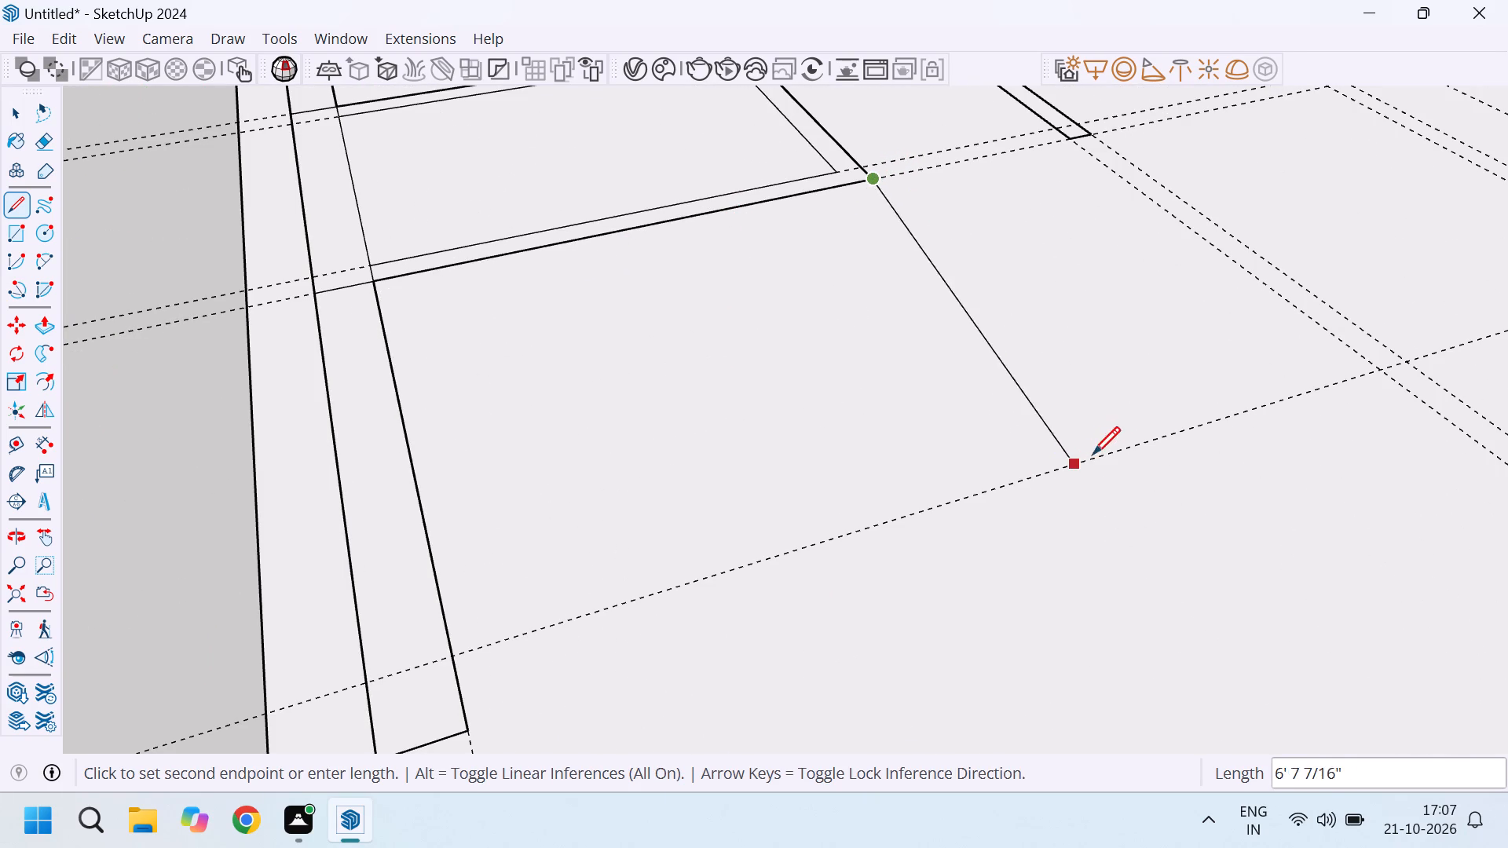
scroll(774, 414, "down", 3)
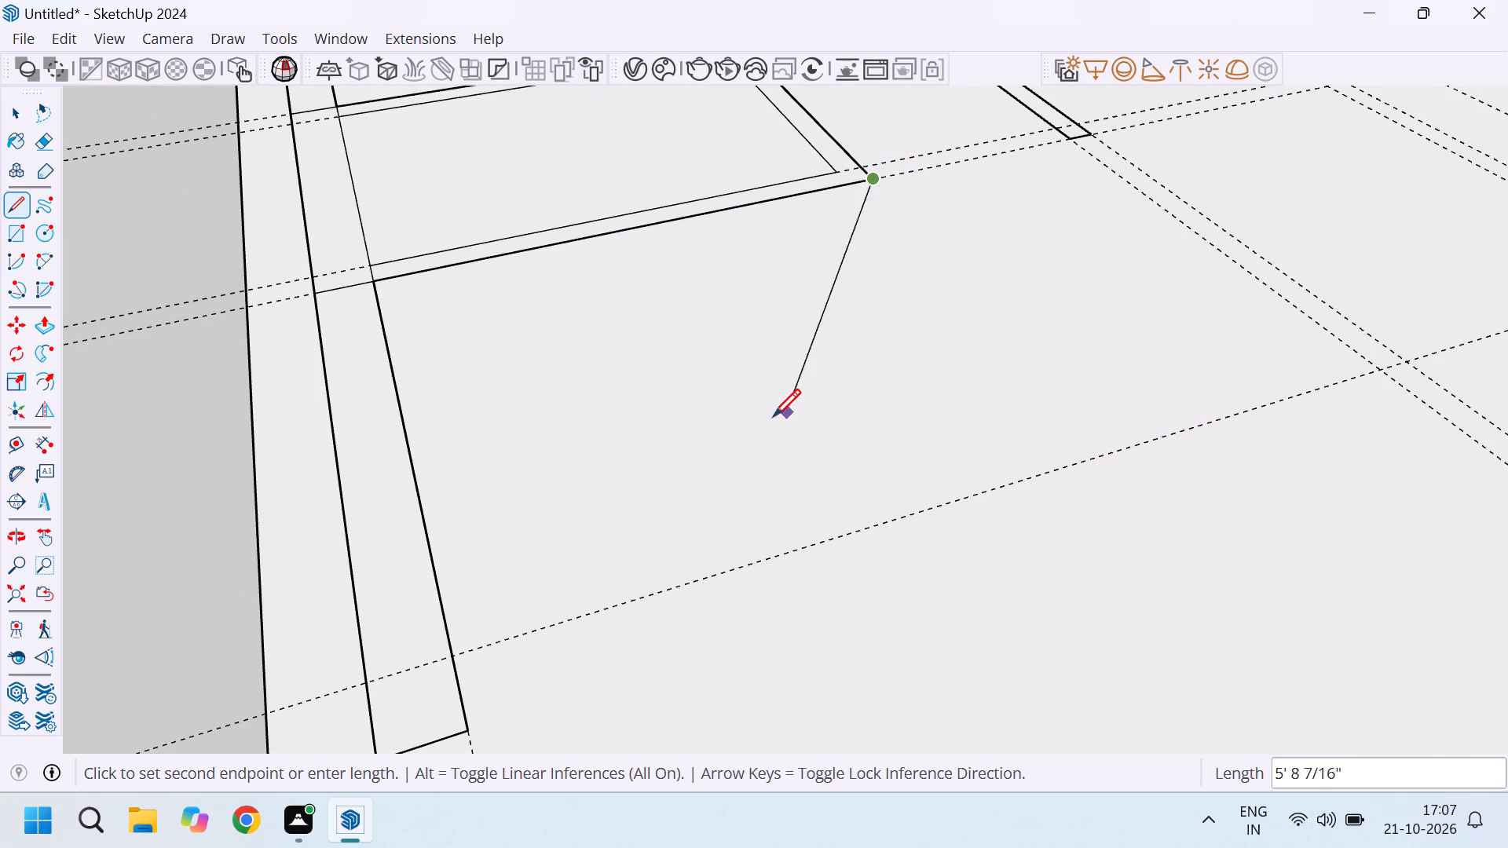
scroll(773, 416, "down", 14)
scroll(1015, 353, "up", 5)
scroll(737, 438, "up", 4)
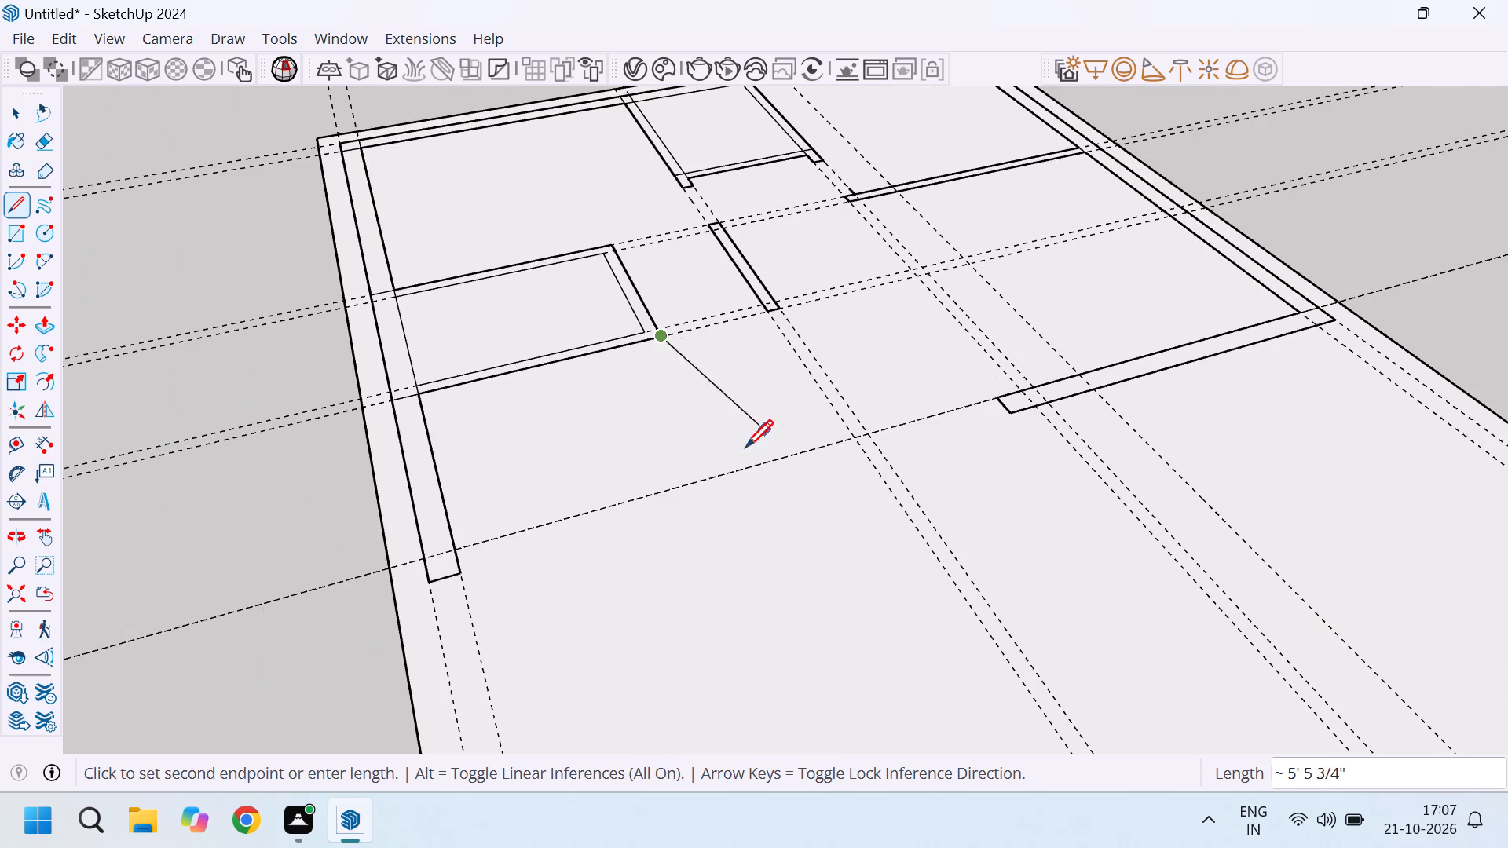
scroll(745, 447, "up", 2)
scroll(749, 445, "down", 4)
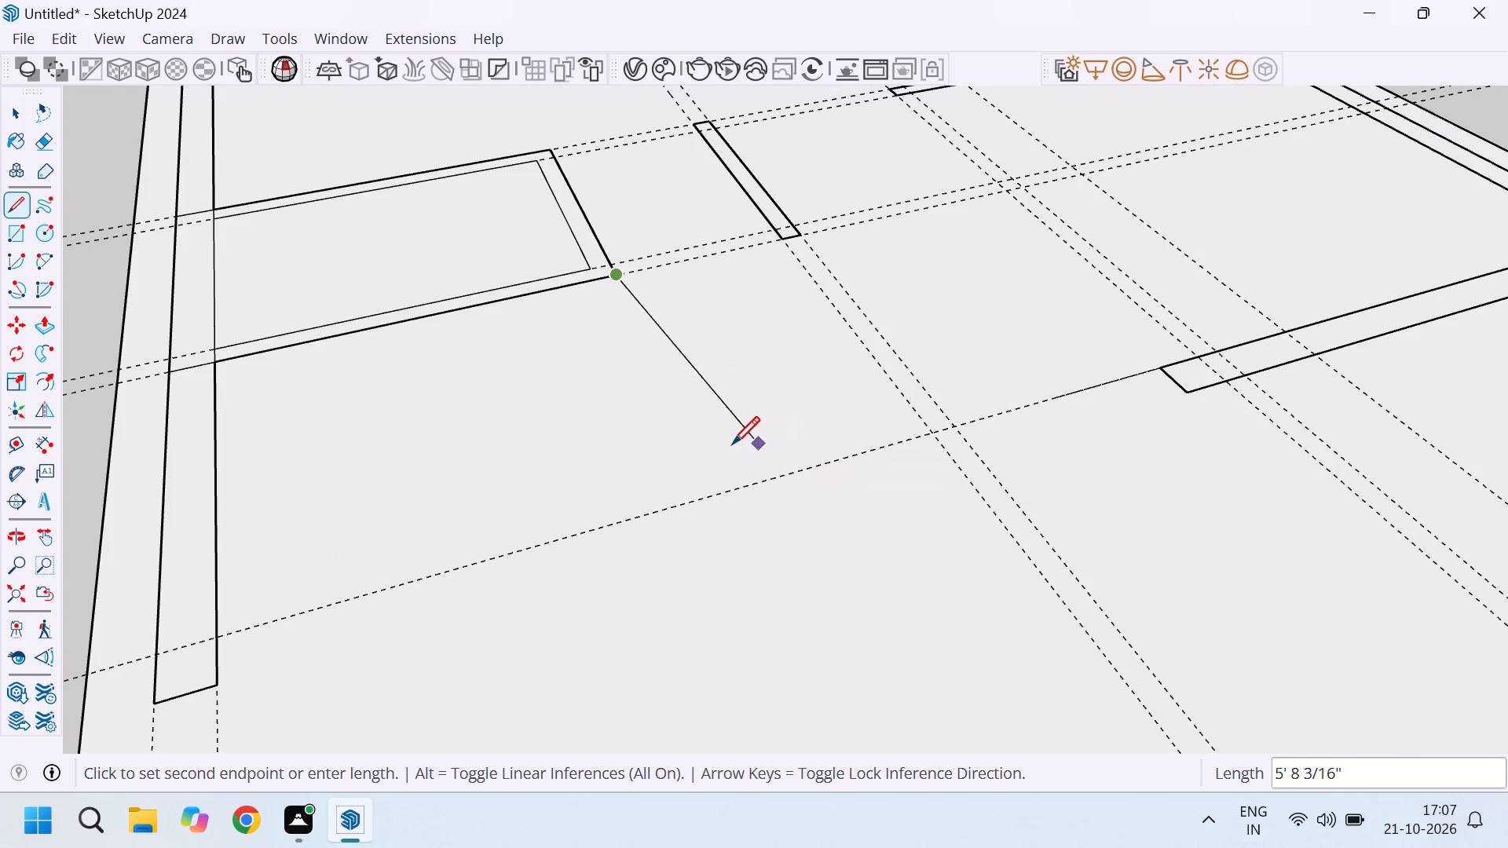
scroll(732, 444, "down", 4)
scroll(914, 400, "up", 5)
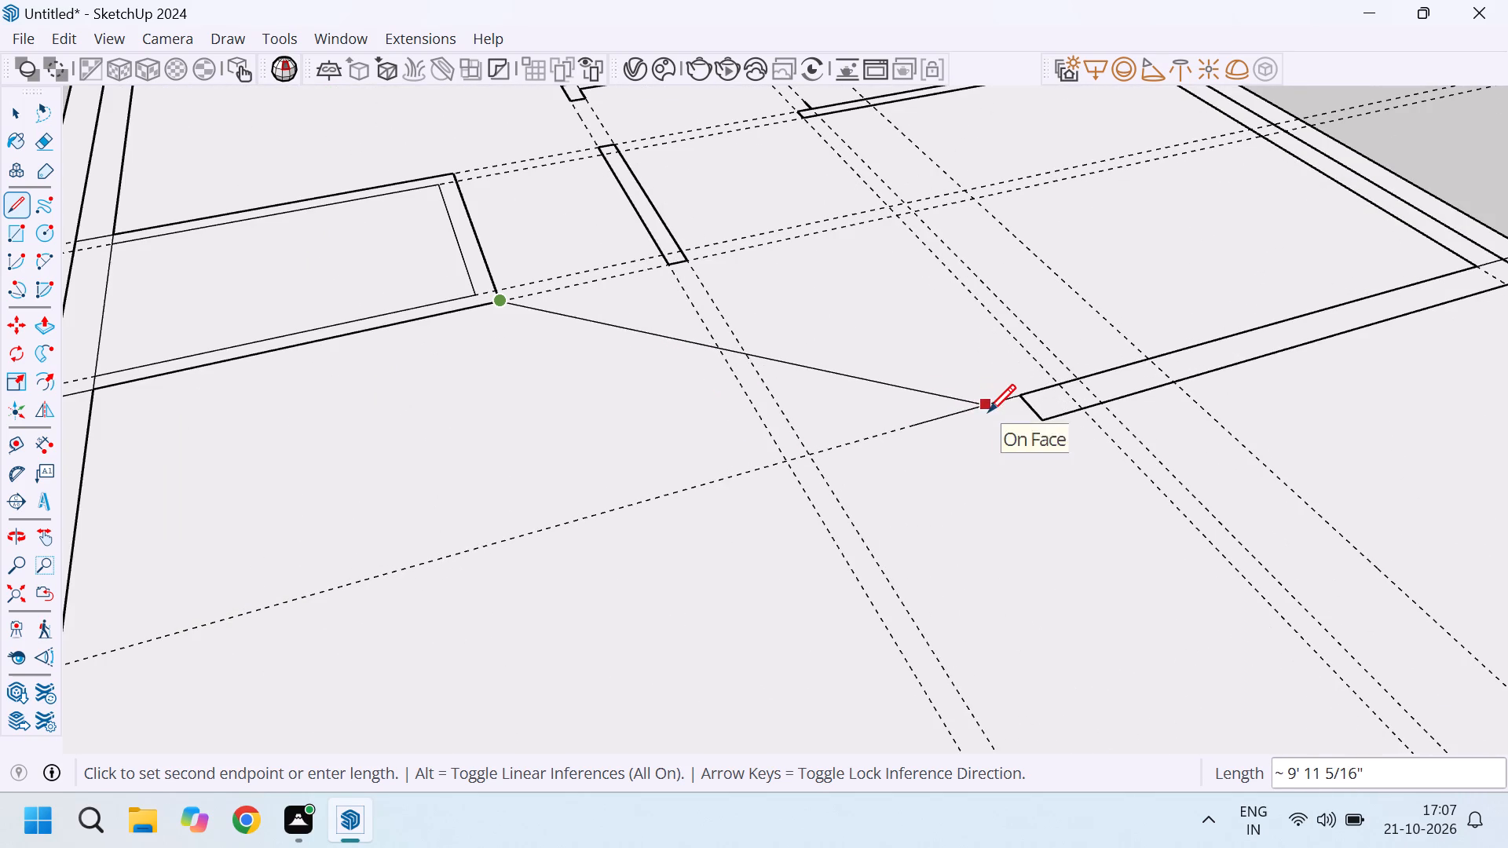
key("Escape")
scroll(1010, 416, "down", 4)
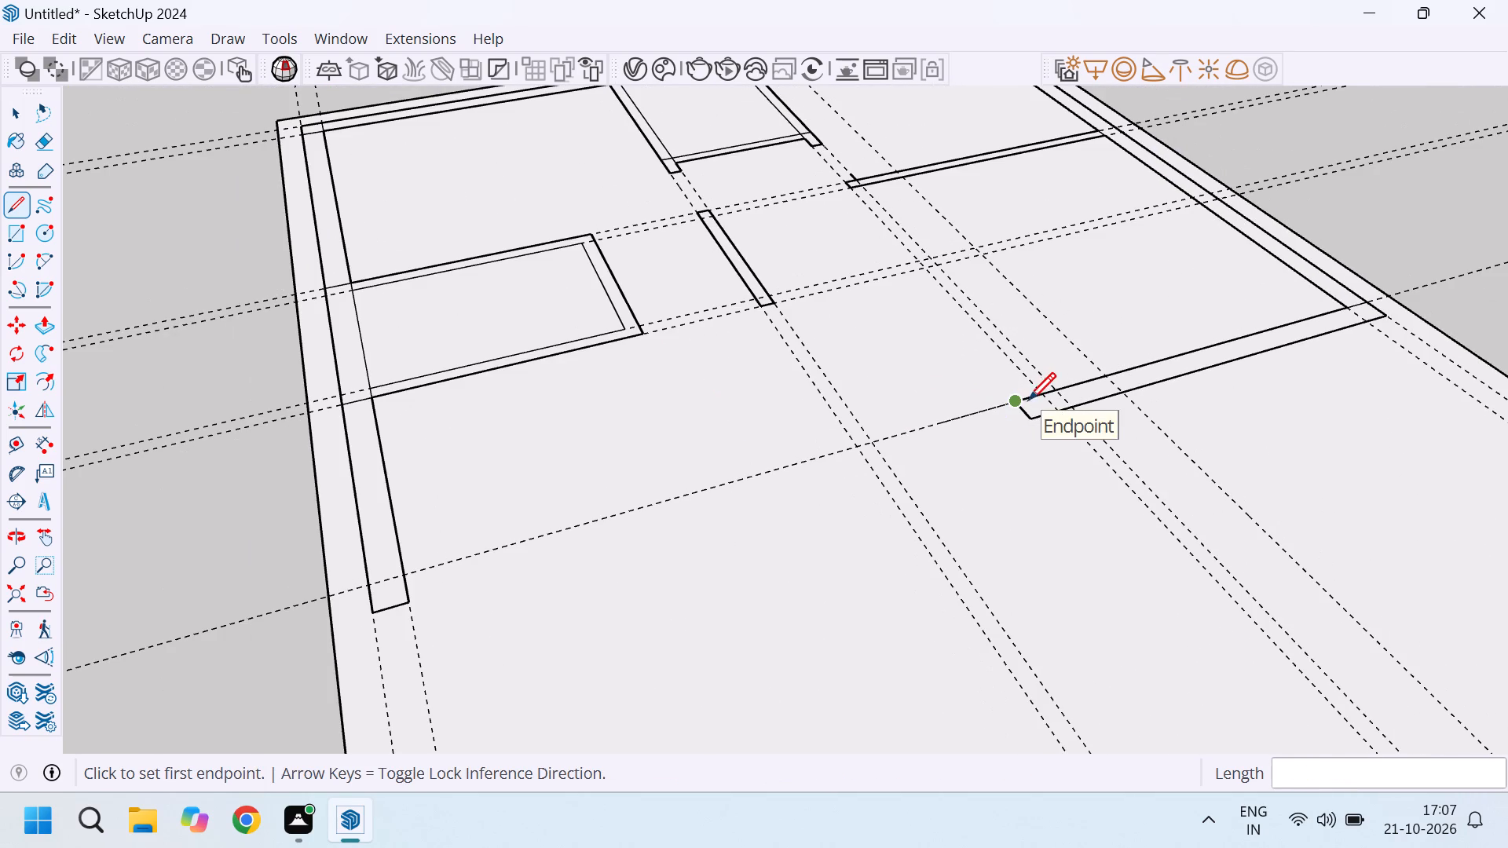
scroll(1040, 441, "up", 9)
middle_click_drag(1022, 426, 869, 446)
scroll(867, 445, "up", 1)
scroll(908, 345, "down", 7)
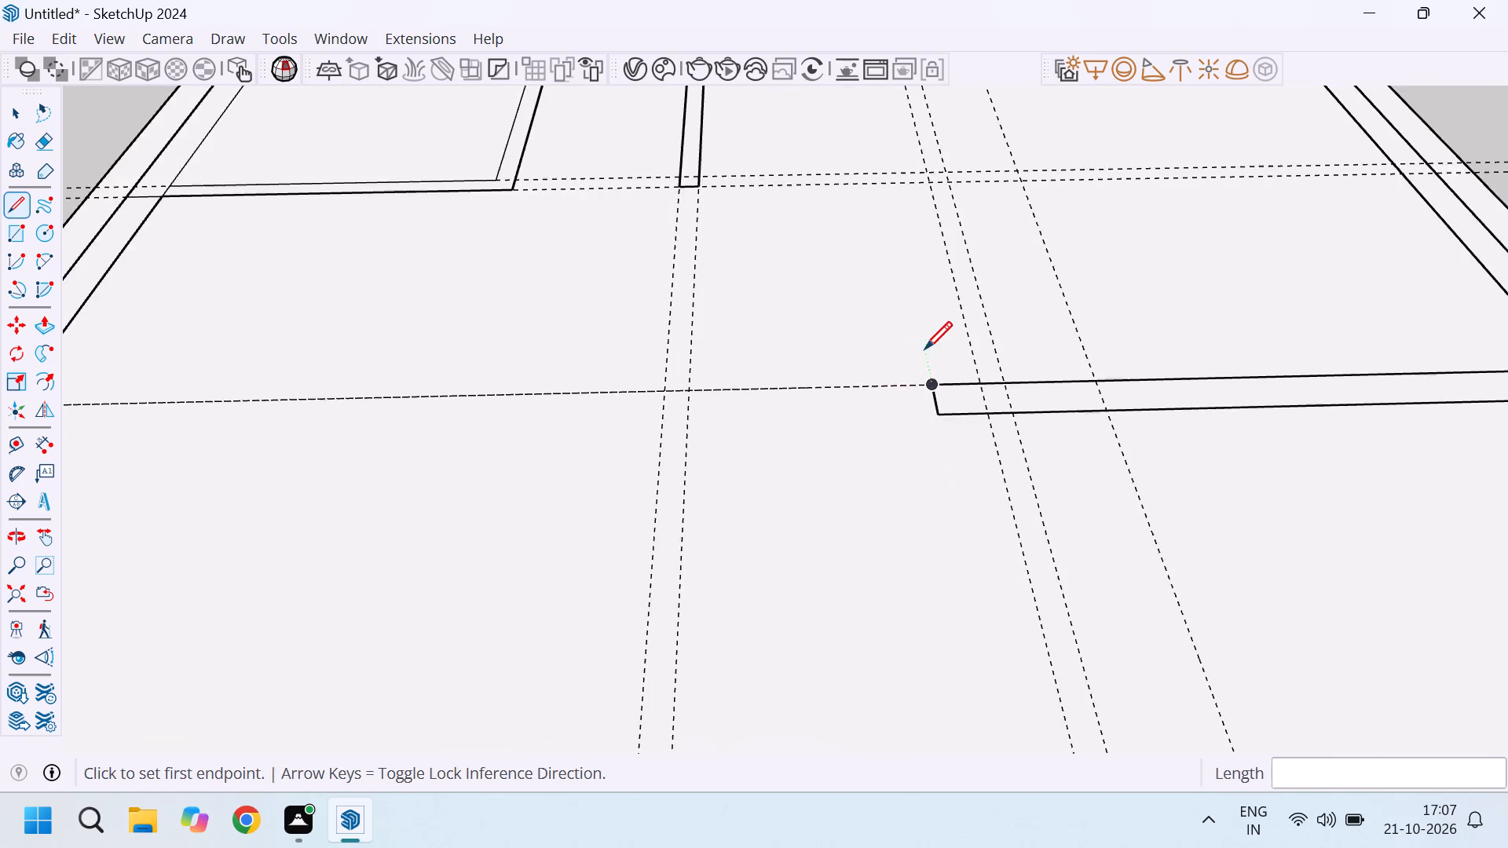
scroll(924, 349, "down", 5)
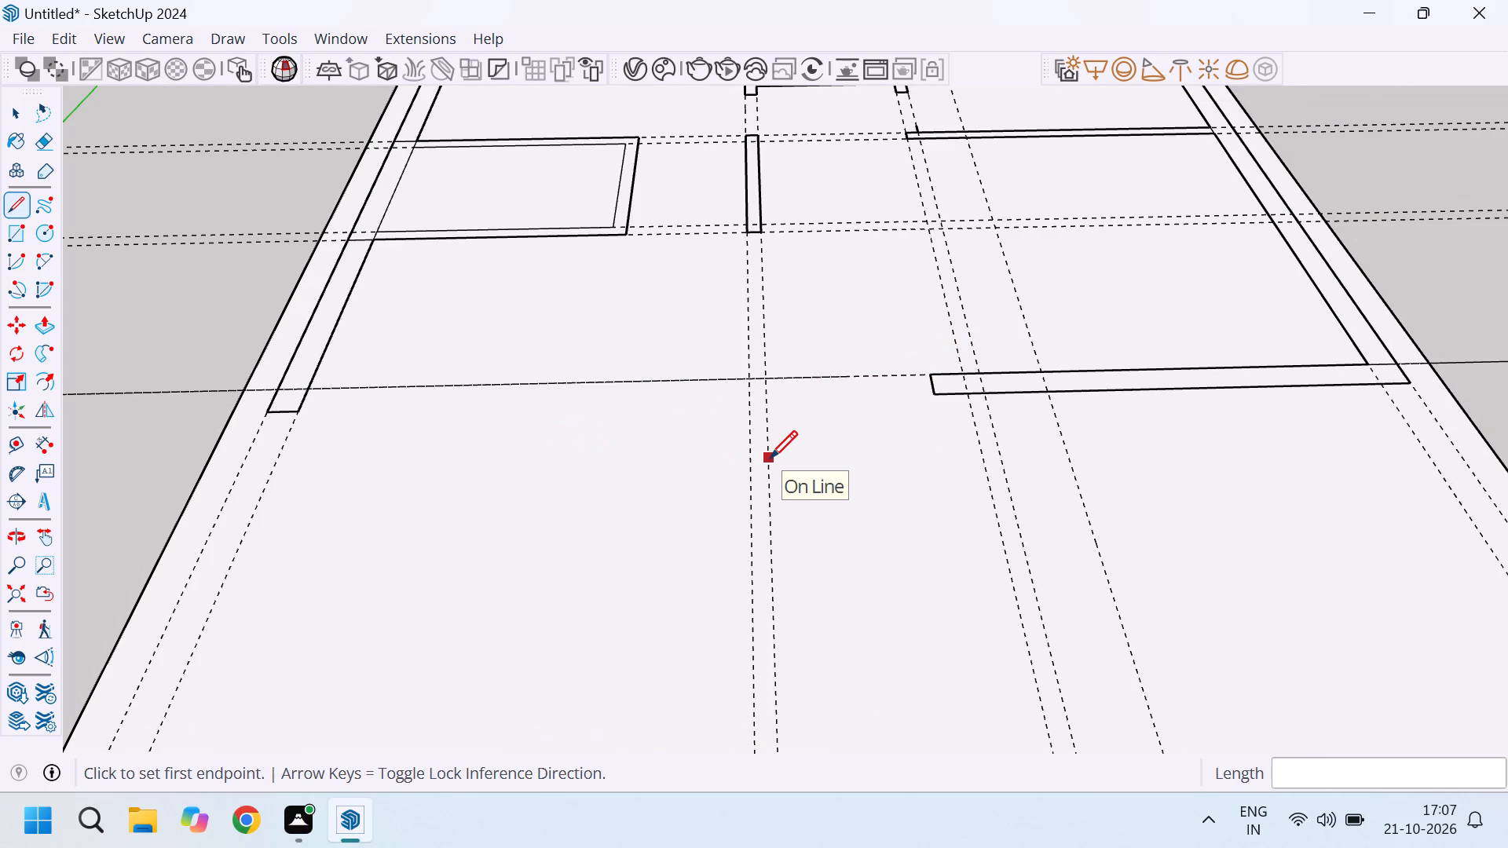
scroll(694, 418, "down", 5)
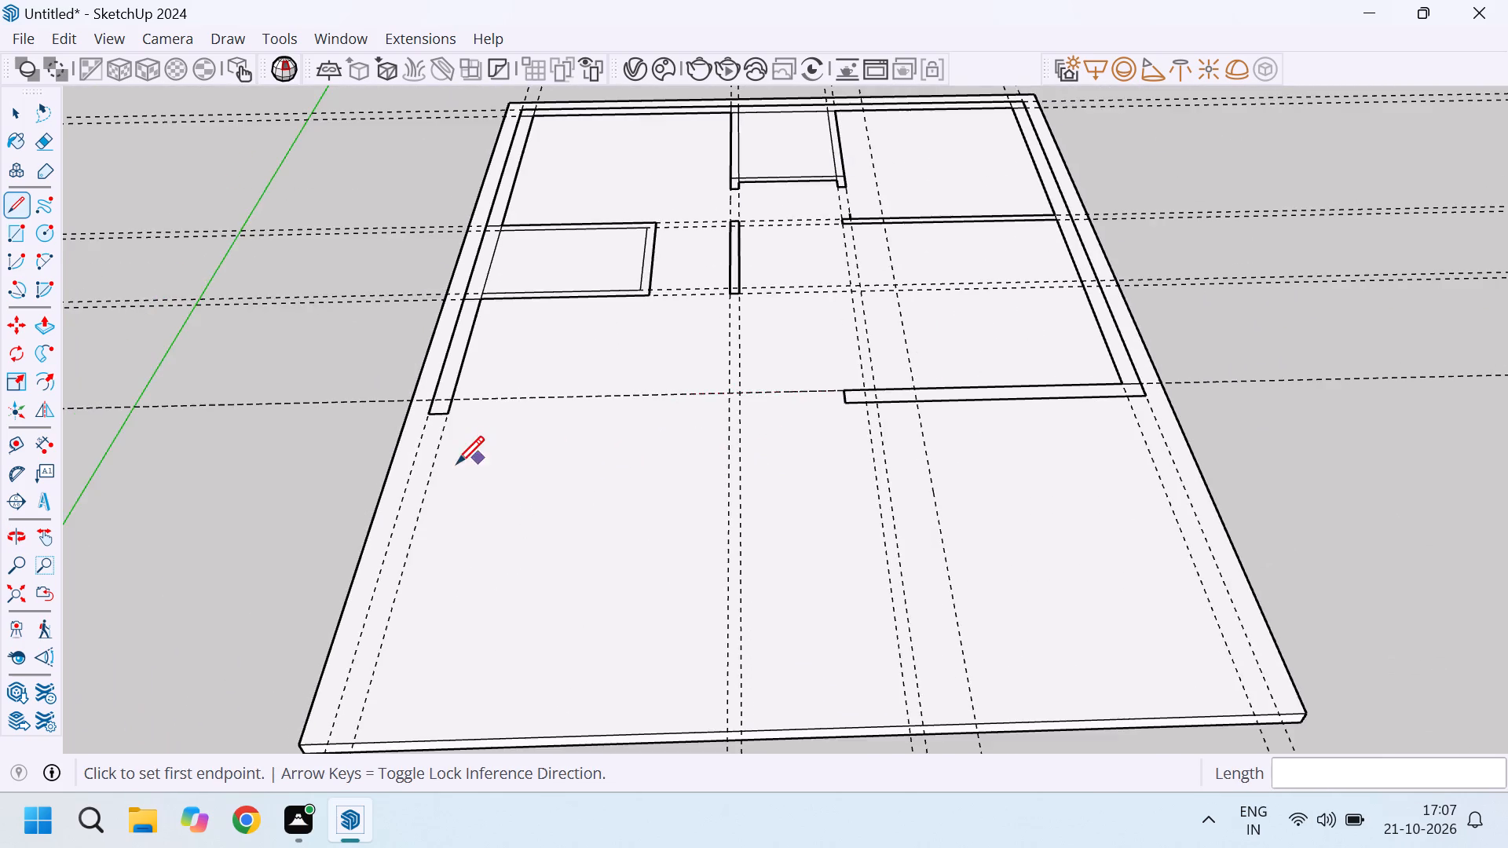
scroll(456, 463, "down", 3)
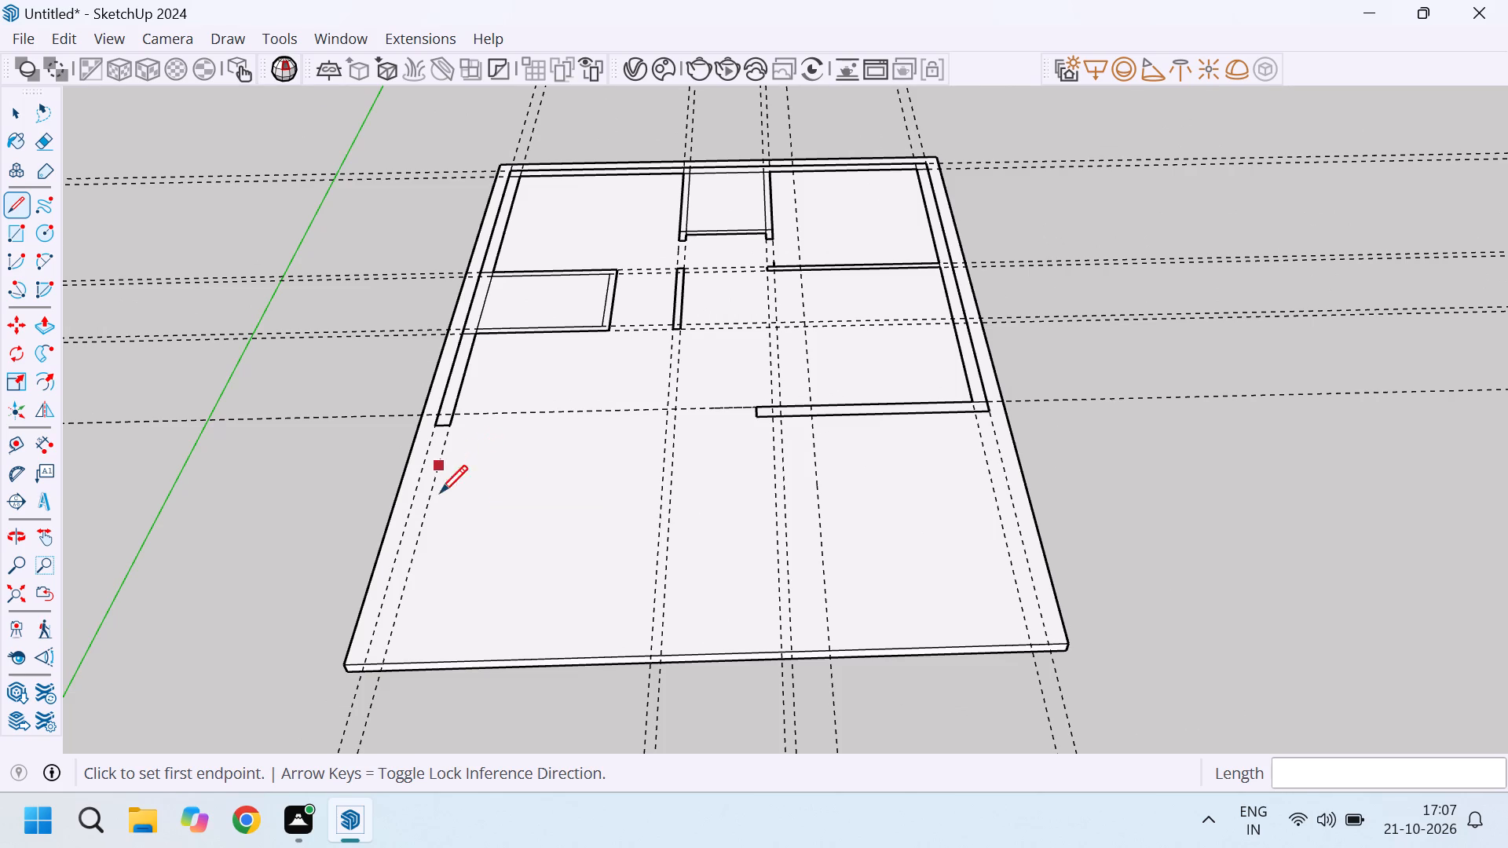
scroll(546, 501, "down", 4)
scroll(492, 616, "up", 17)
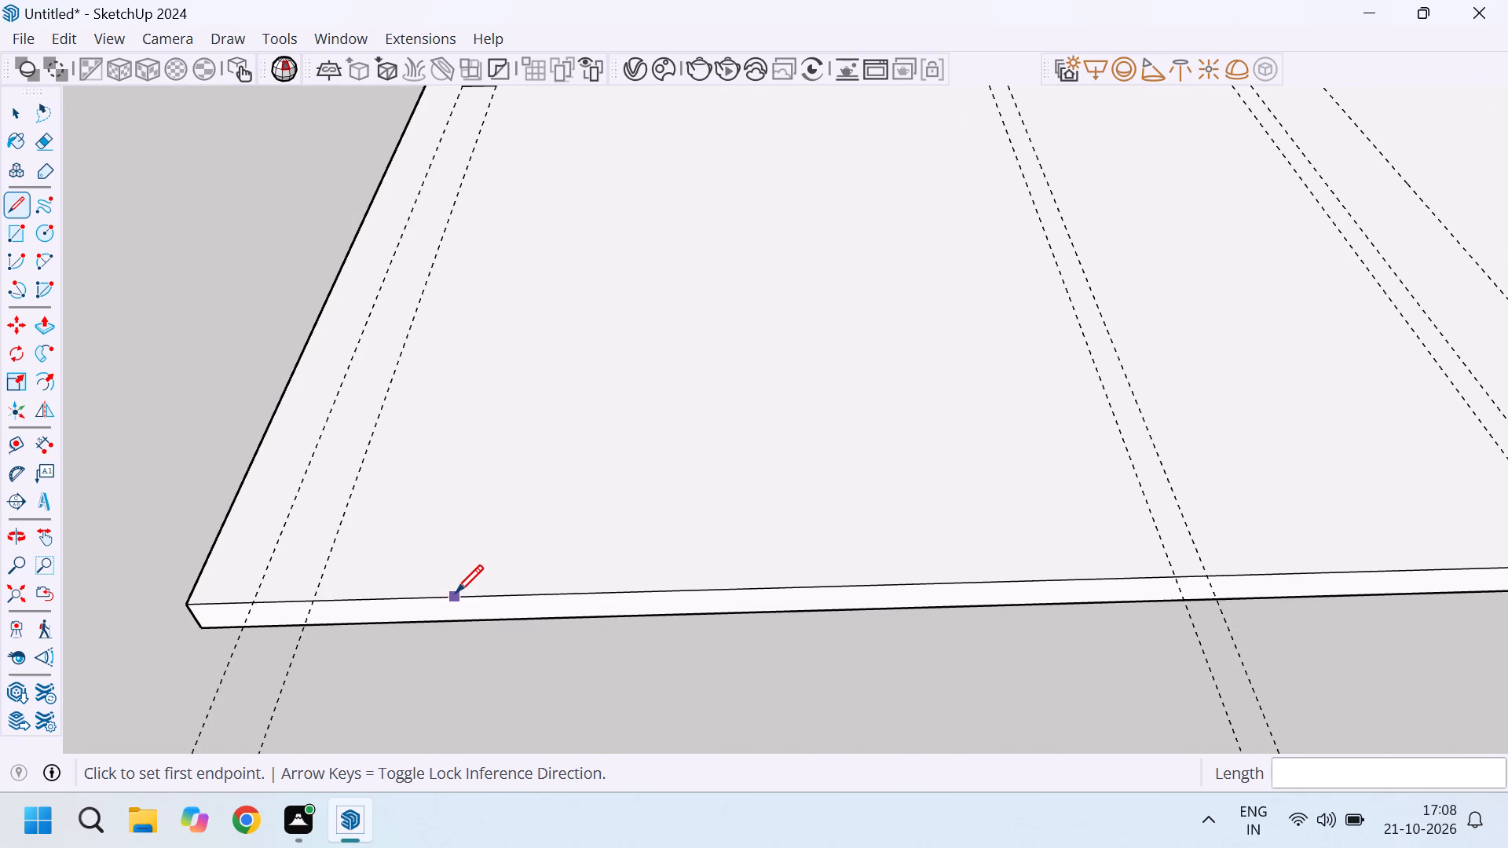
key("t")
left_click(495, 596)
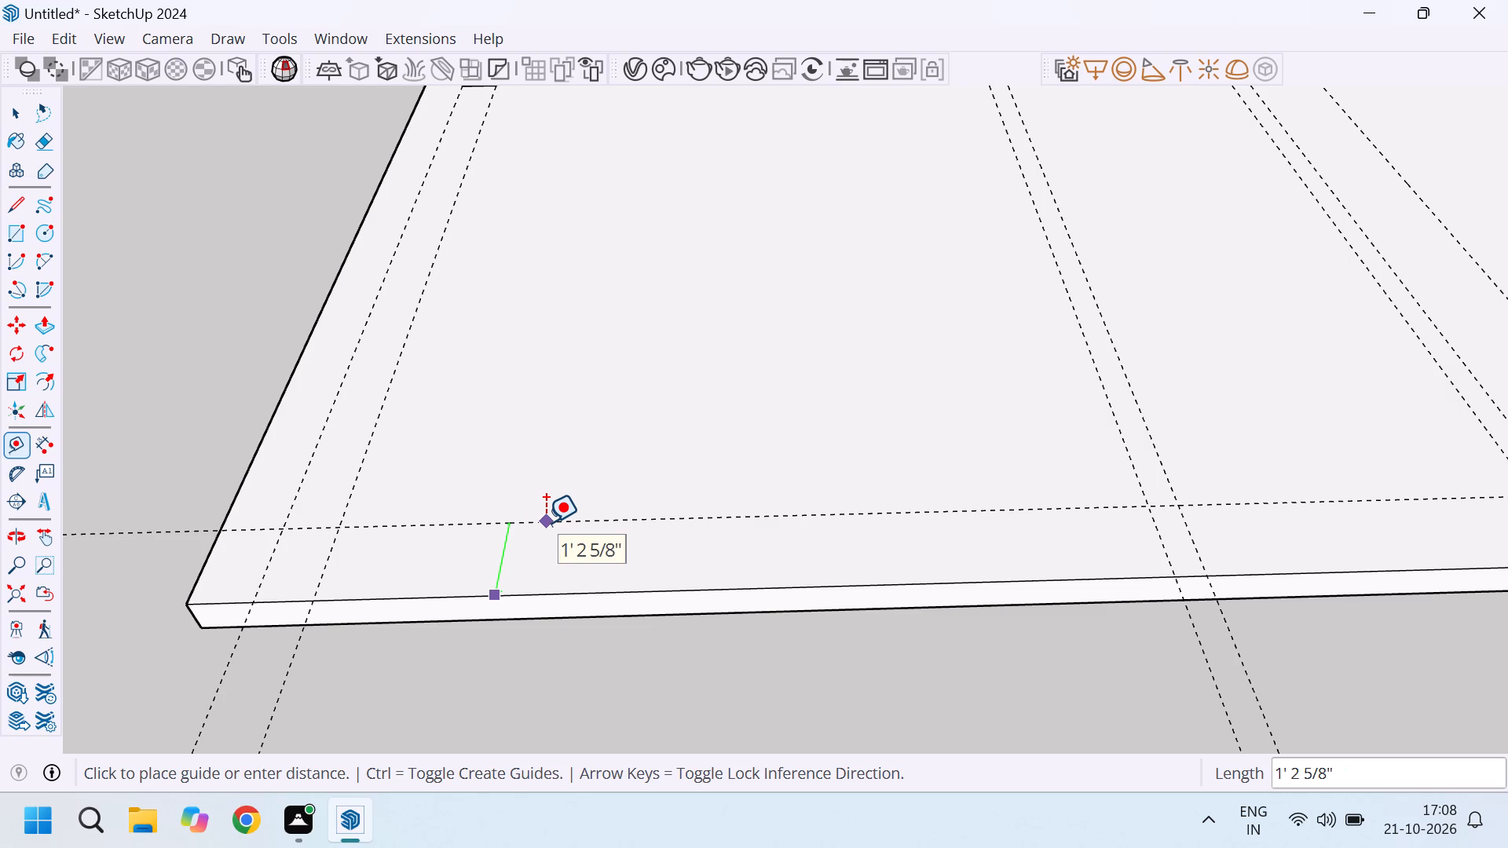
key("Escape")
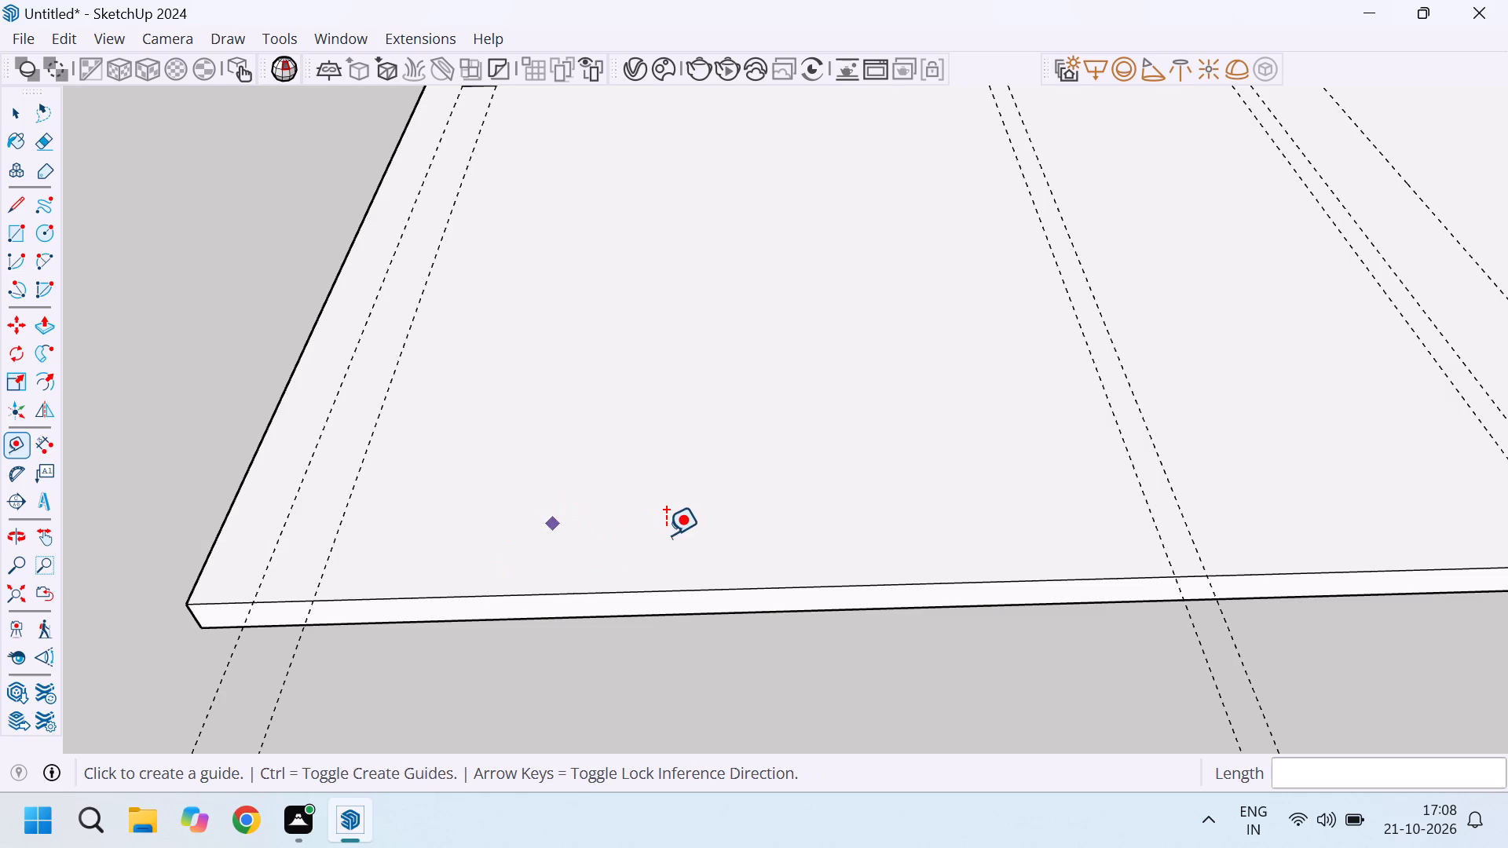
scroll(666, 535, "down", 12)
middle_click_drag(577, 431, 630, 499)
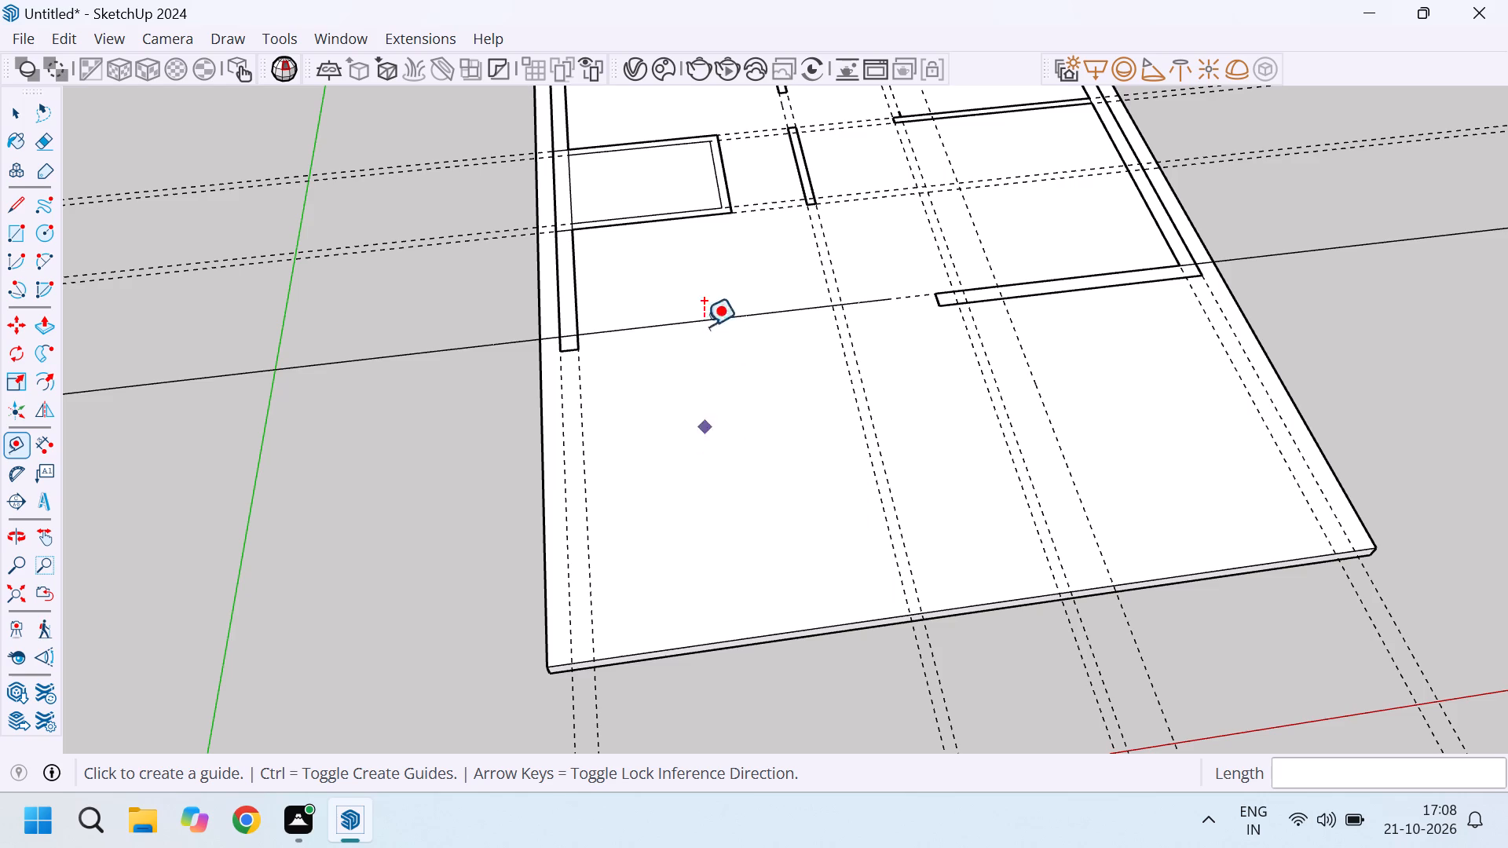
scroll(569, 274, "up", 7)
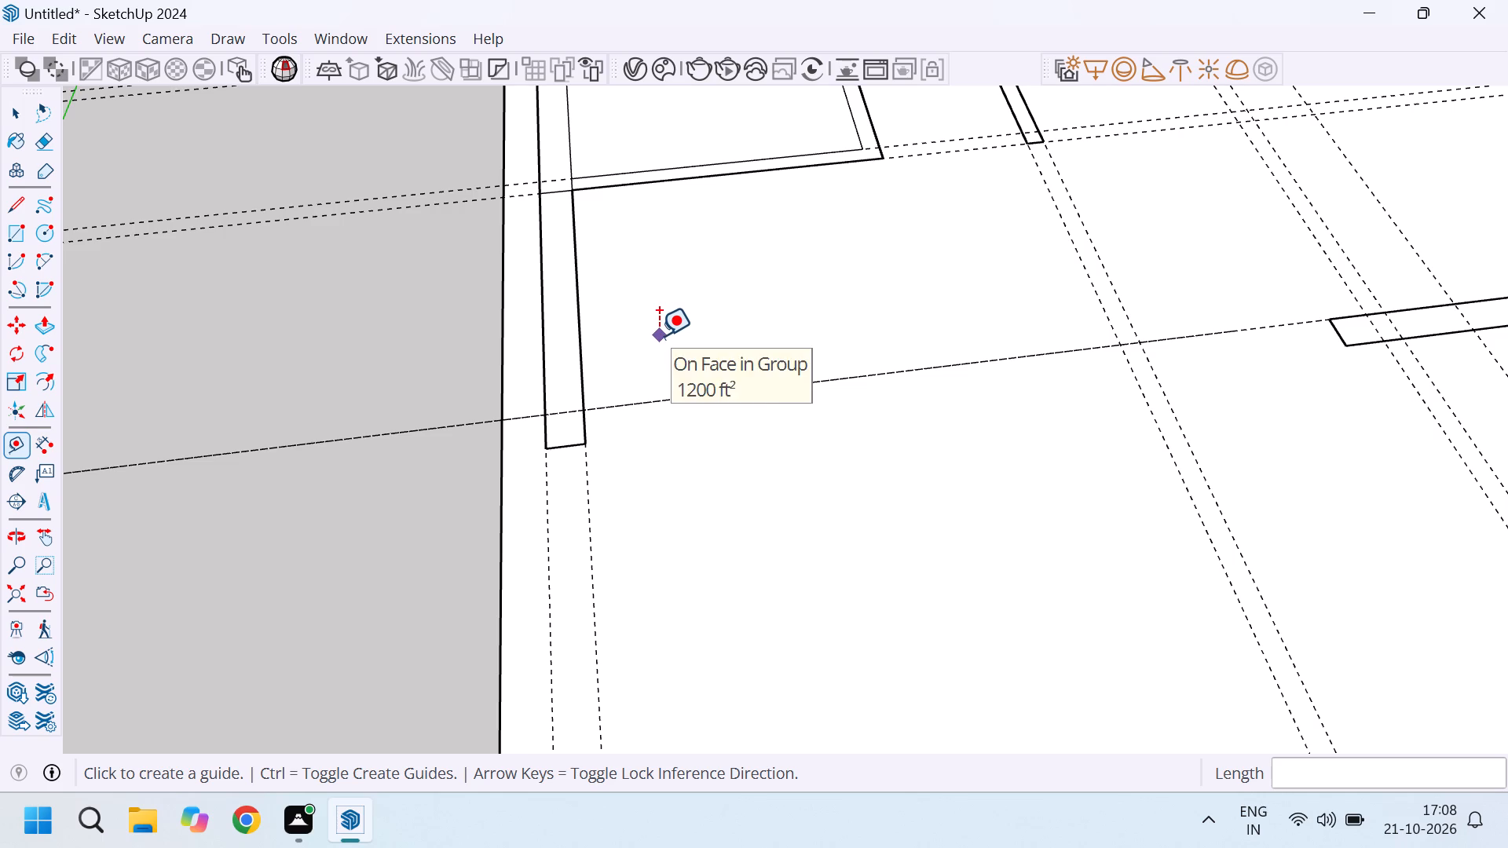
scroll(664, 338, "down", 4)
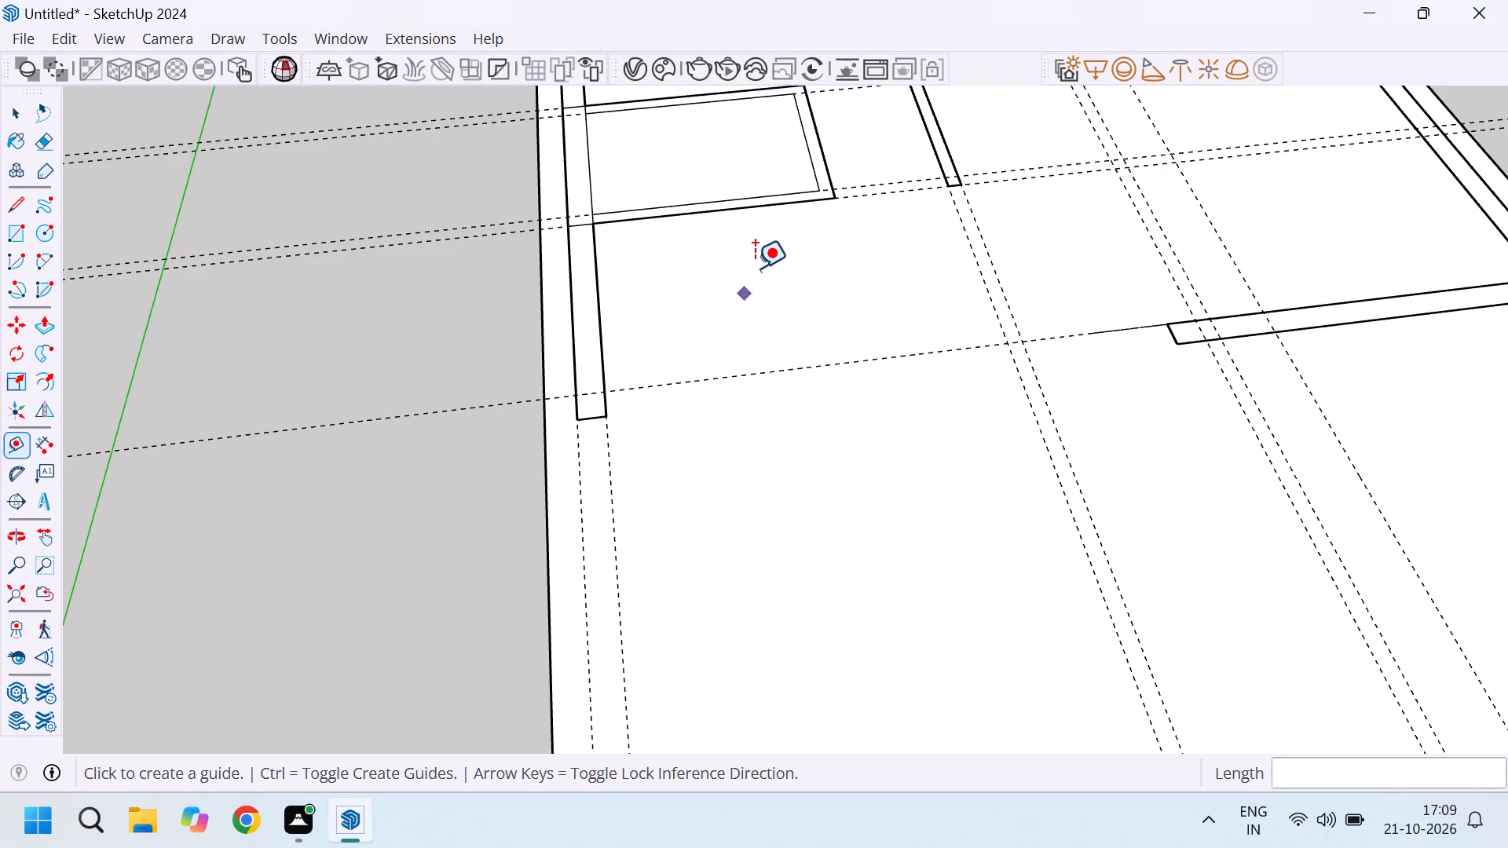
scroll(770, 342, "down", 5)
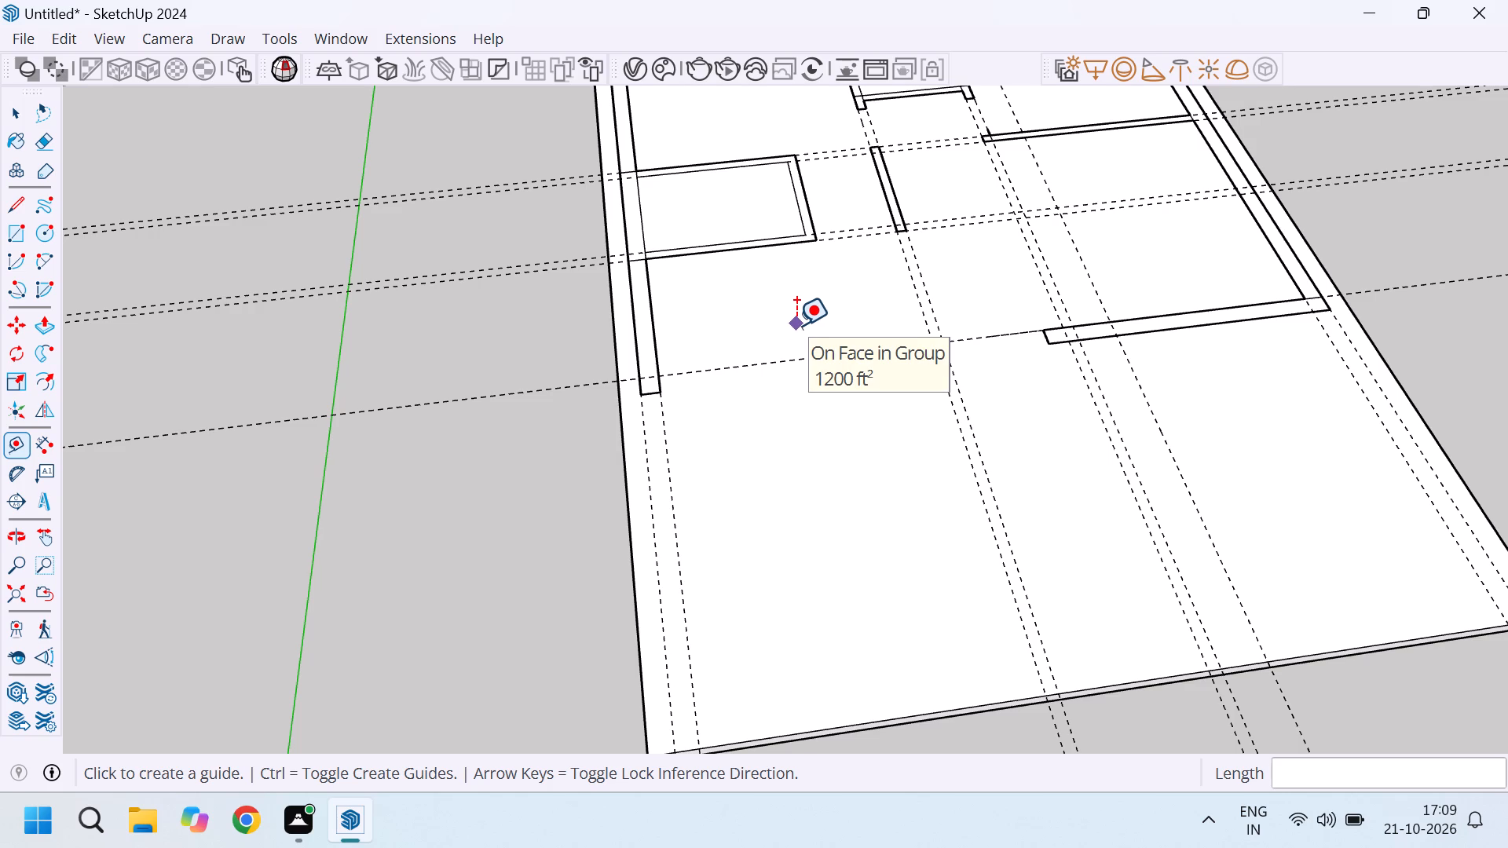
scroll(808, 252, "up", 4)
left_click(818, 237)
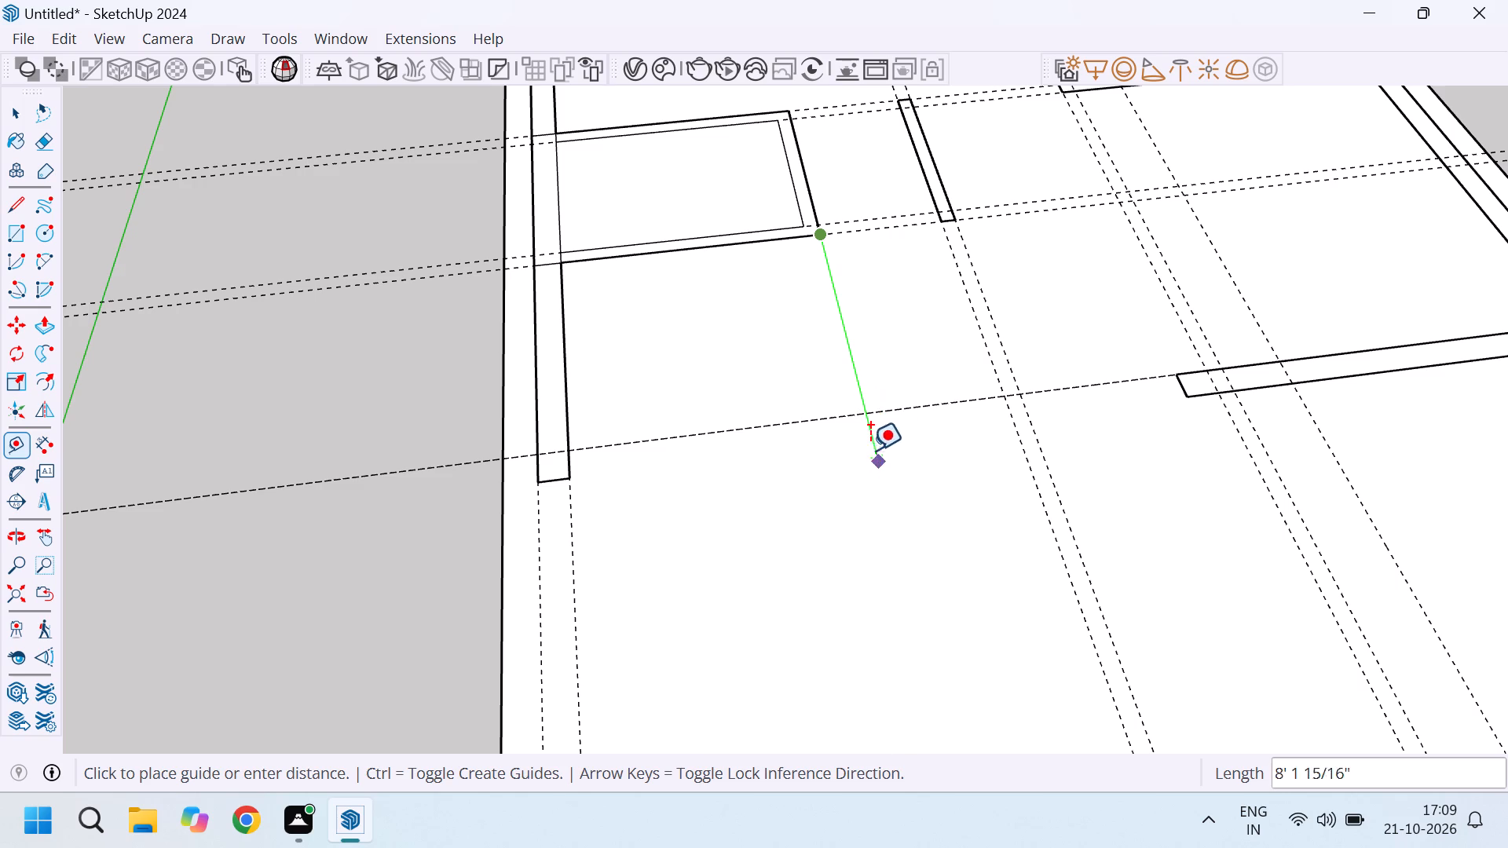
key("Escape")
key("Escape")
Examine the whole plan's wall outlines and guides on the base slab from overhead and low viewing angles.
scroll(845, 423, "down", 11)
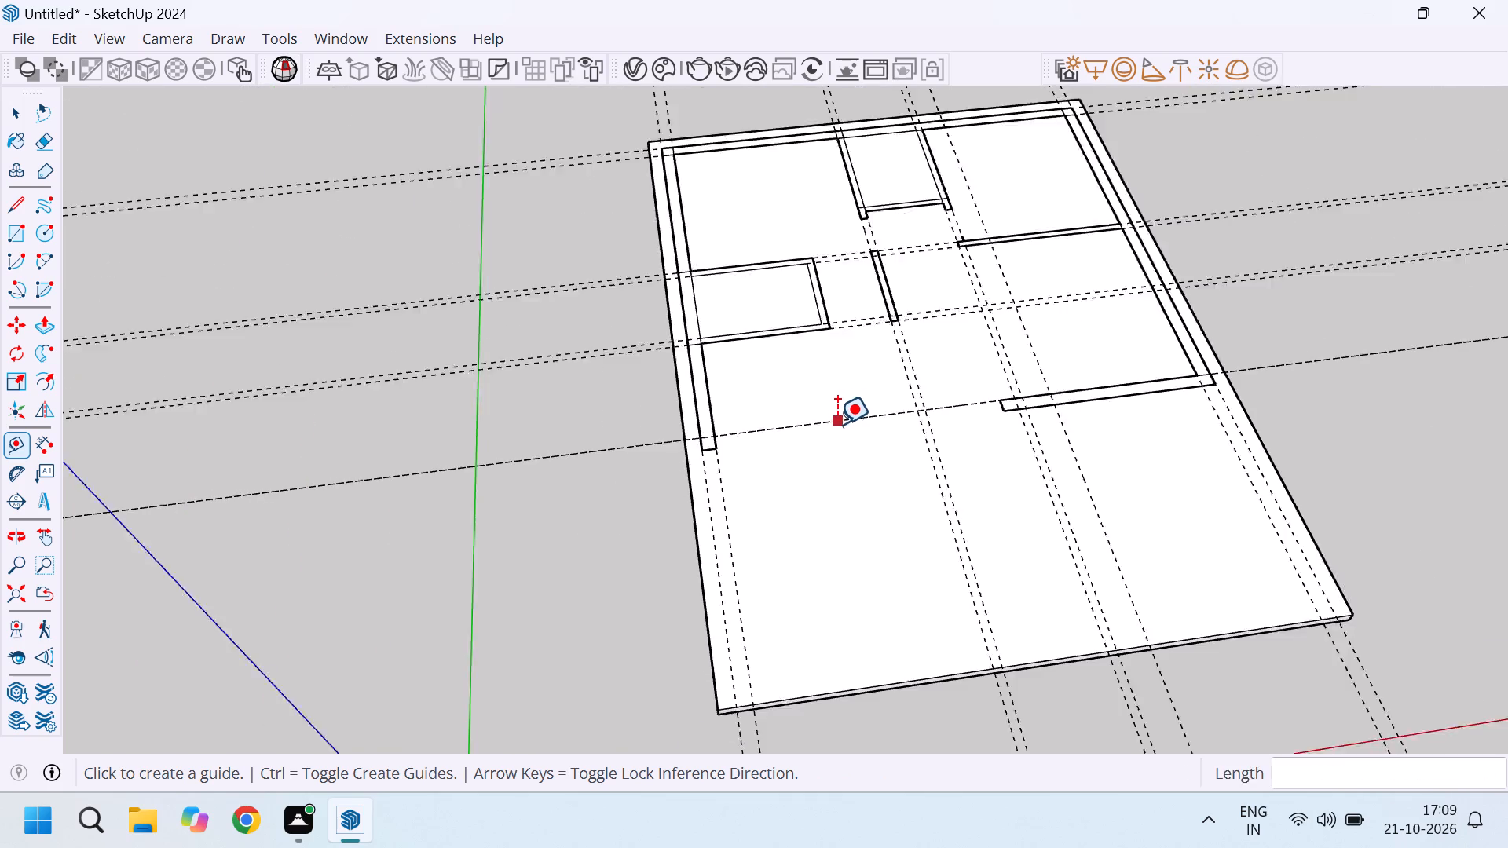
key("space")
scroll(832, 423, "down", 5)
middle_click_drag(886, 450, 877, 432)
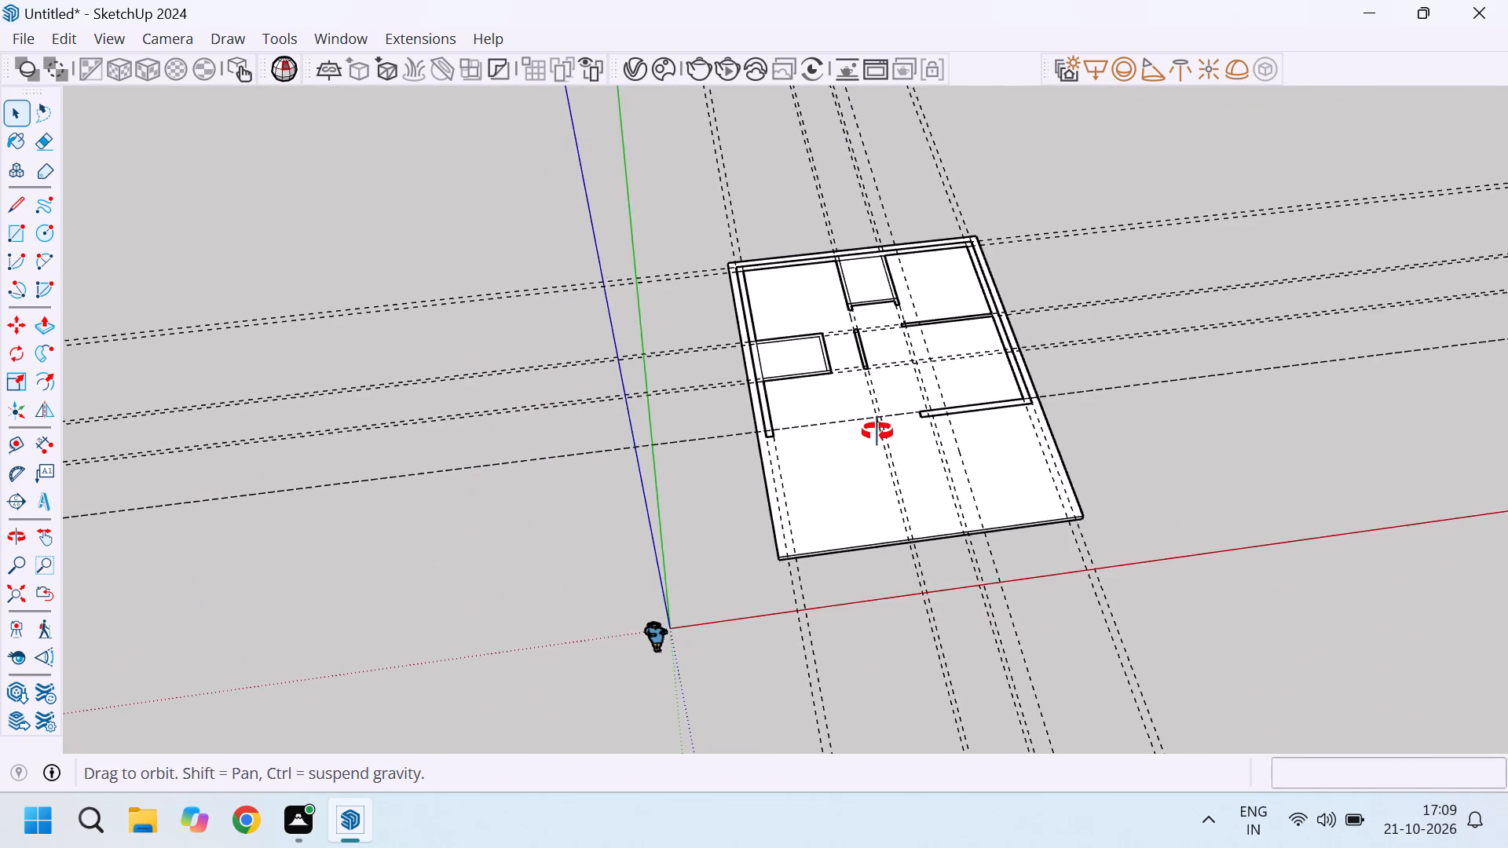
middle_click_drag(877, 432, 878, 411)
scroll(751, 431, "up", 4)
middle_click_drag(838, 455, 774, 386)
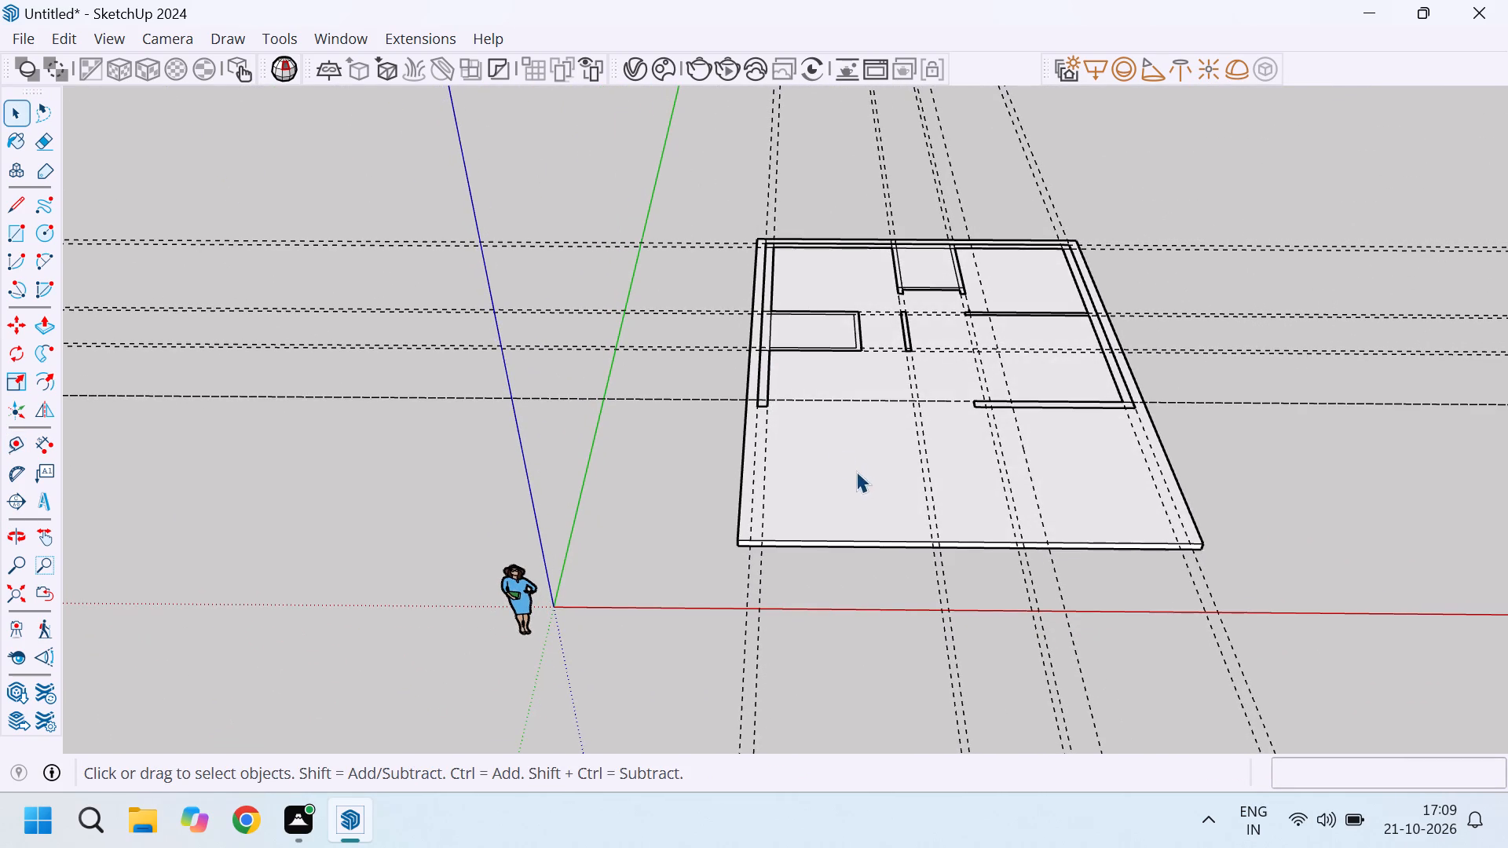
middle_click_drag(1018, 482, 891, 318)
scroll(1032, 405, "up", 5)
middle_click_drag(1058, 419, 992, 353)
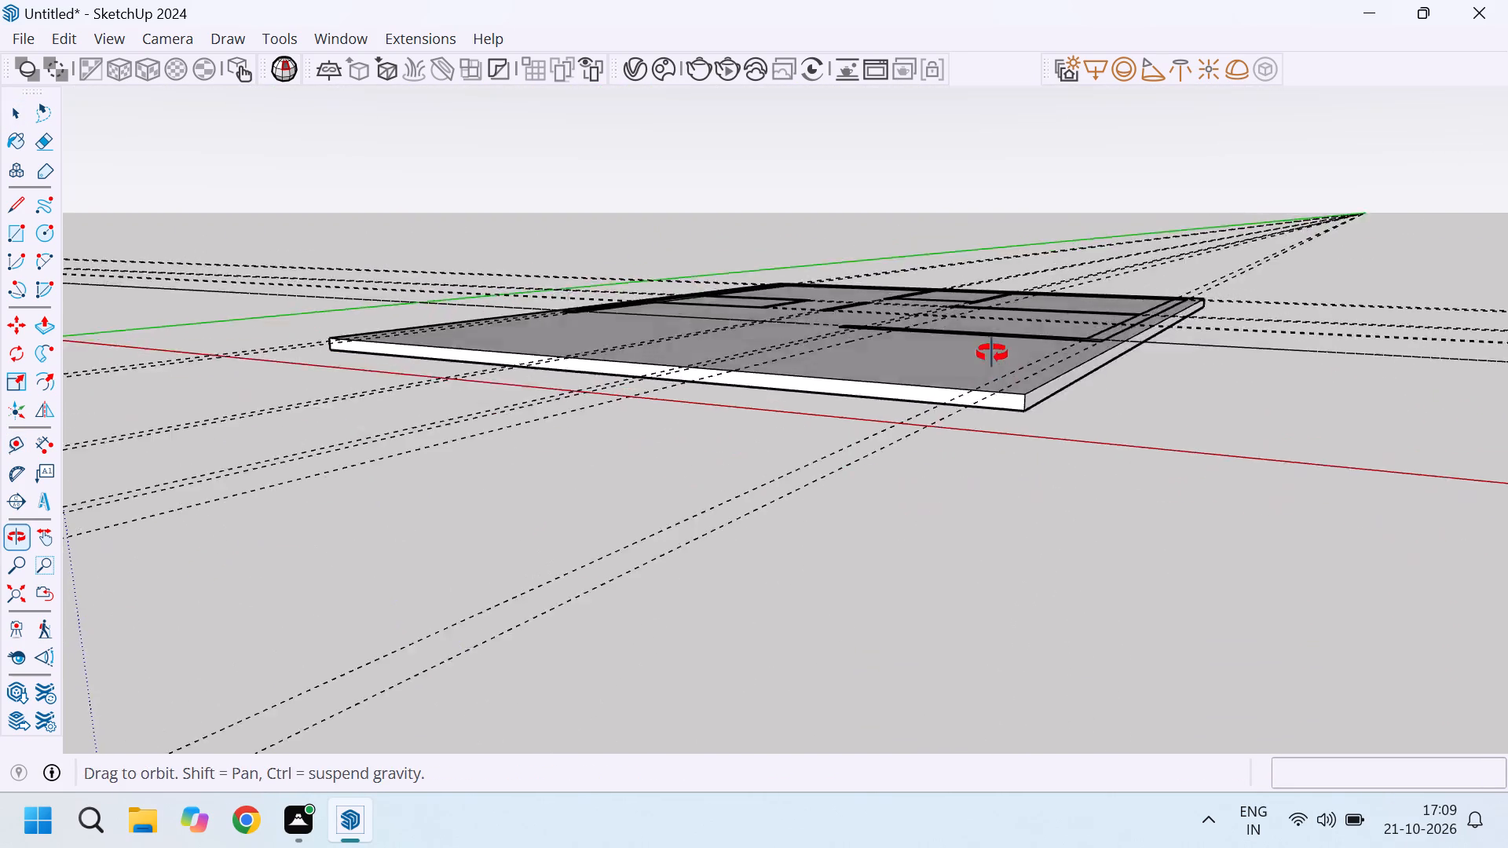
middle_click_drag(992, 353, 993, 353)
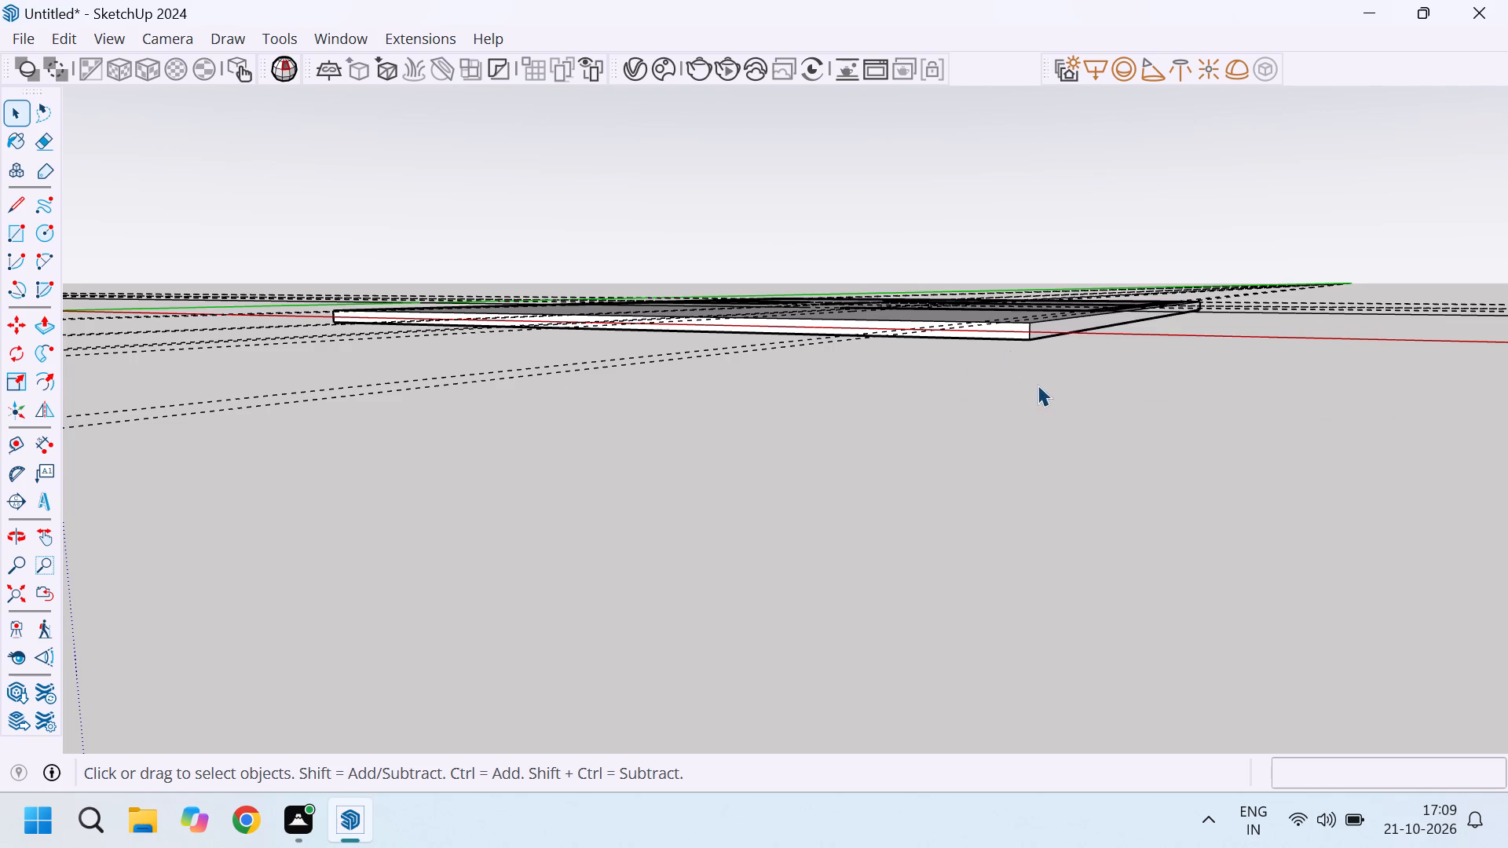
middle_click_drag(917, 375, 1111, 650)
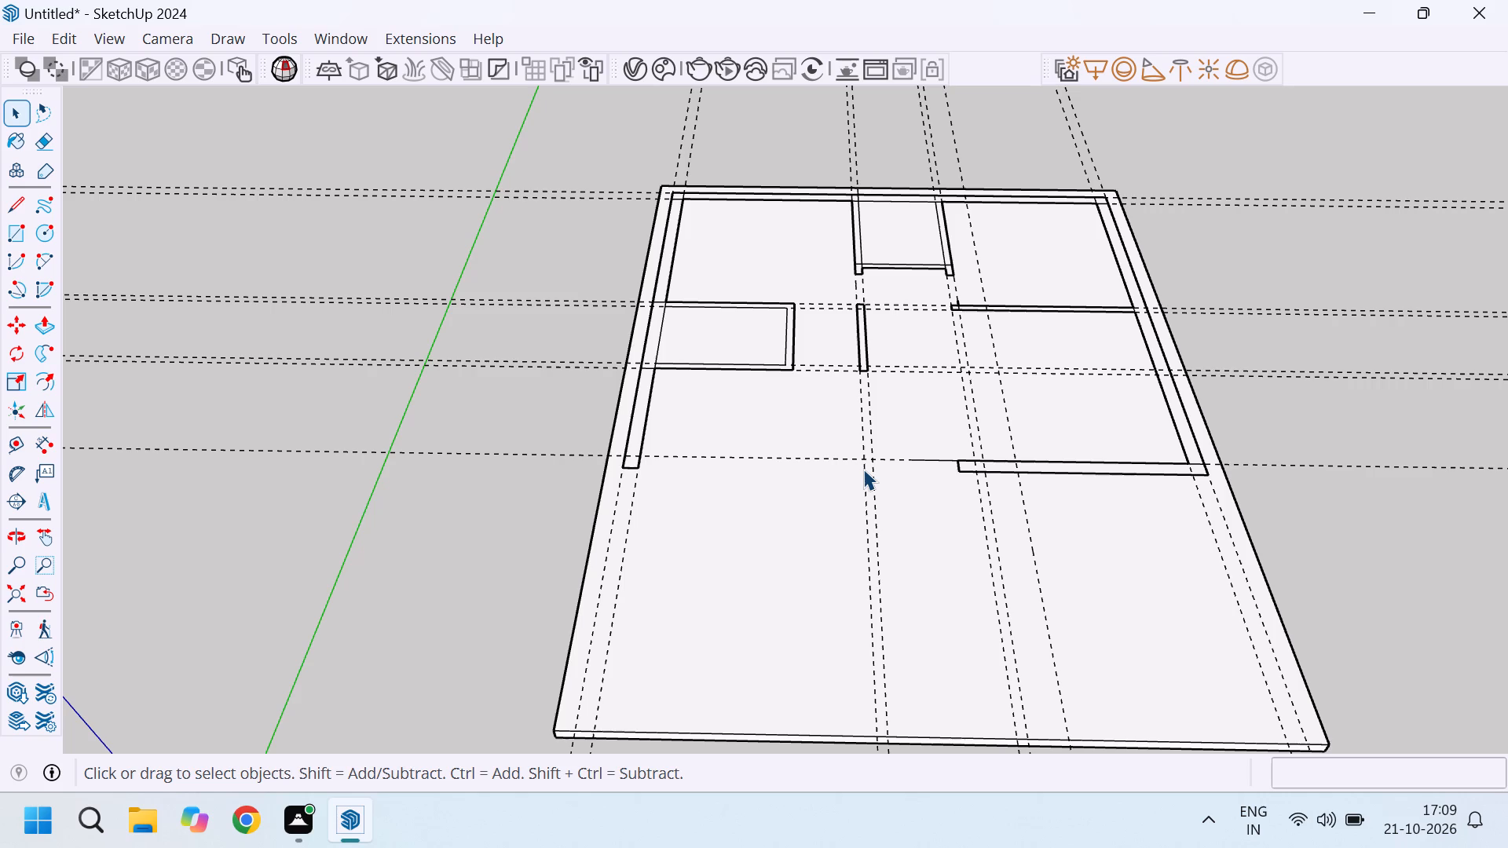
scroll(844, 428, "down", 4)
scroll(639, 473, "up", 3)
scroll(839, 493, "up", 2)
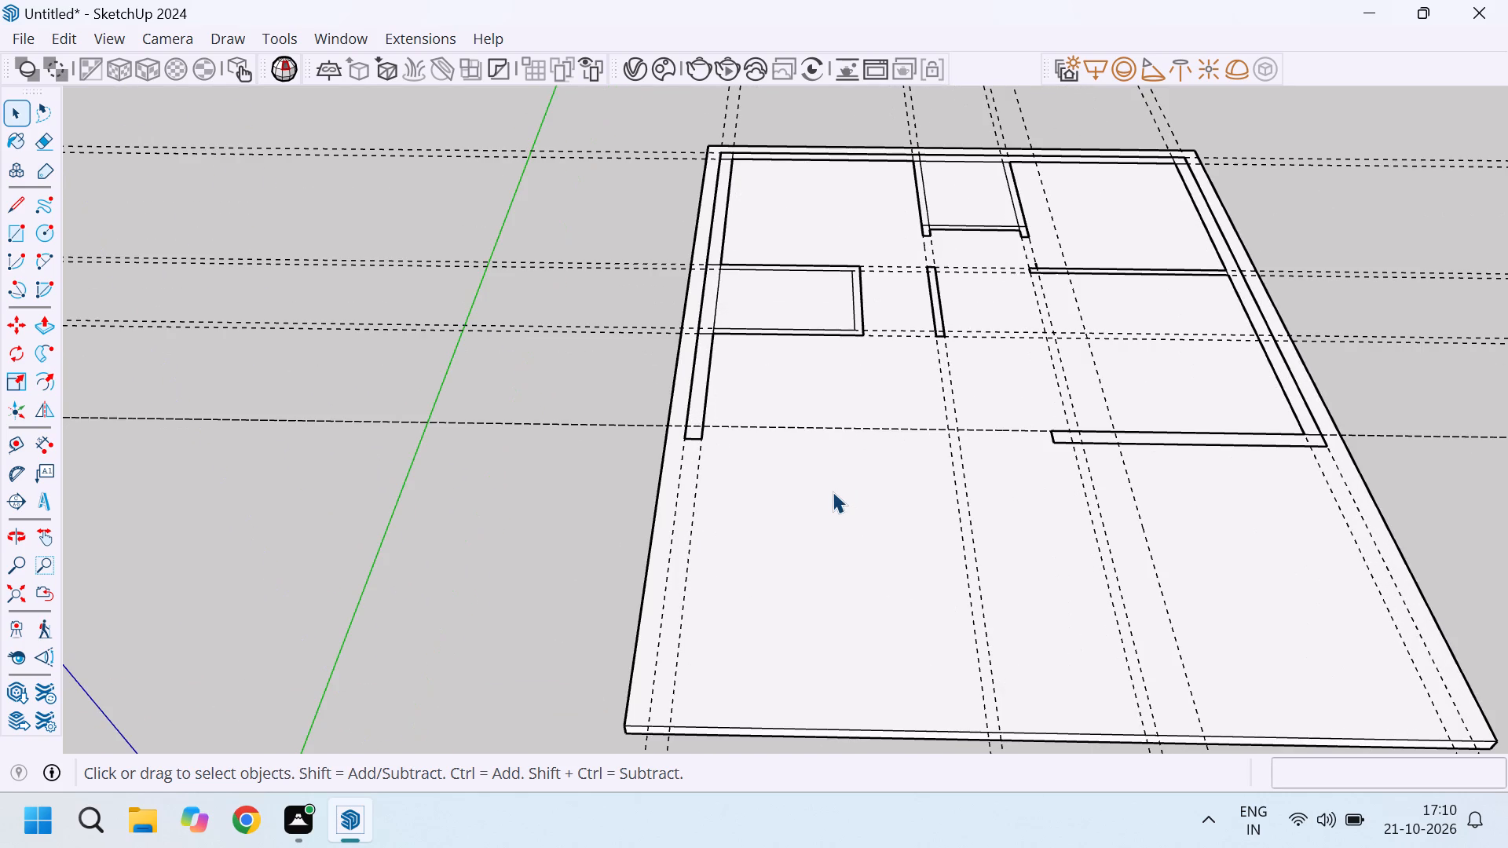
scroll(772, 417, "down", 4)
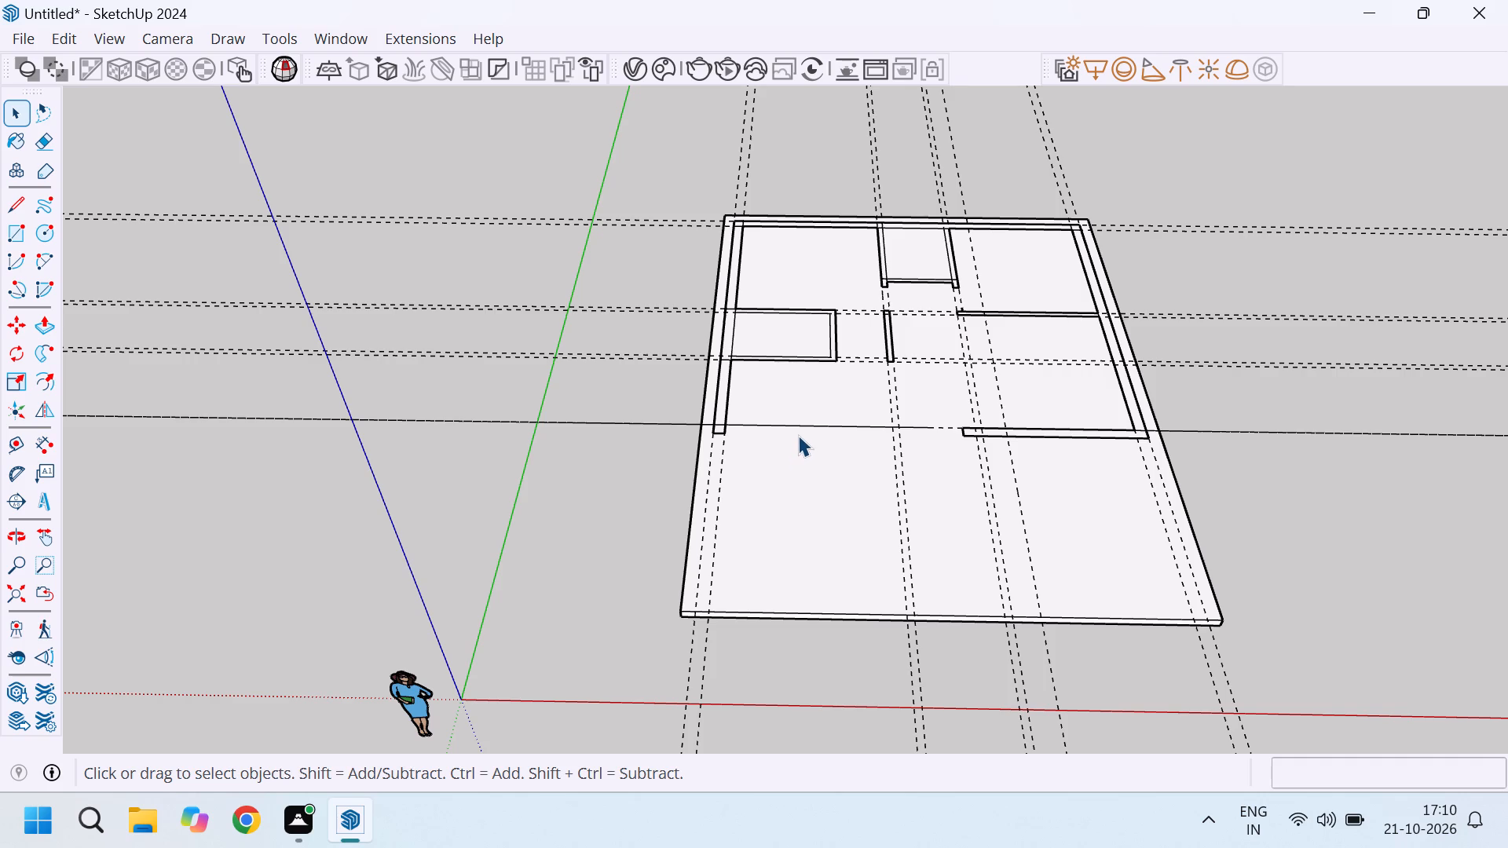
middle_click_drag(741, 428, 792, 440)
middle_click(792, 440)
scroll(789, 434, "up", 2)
scroll(789, 431, "down", 7)
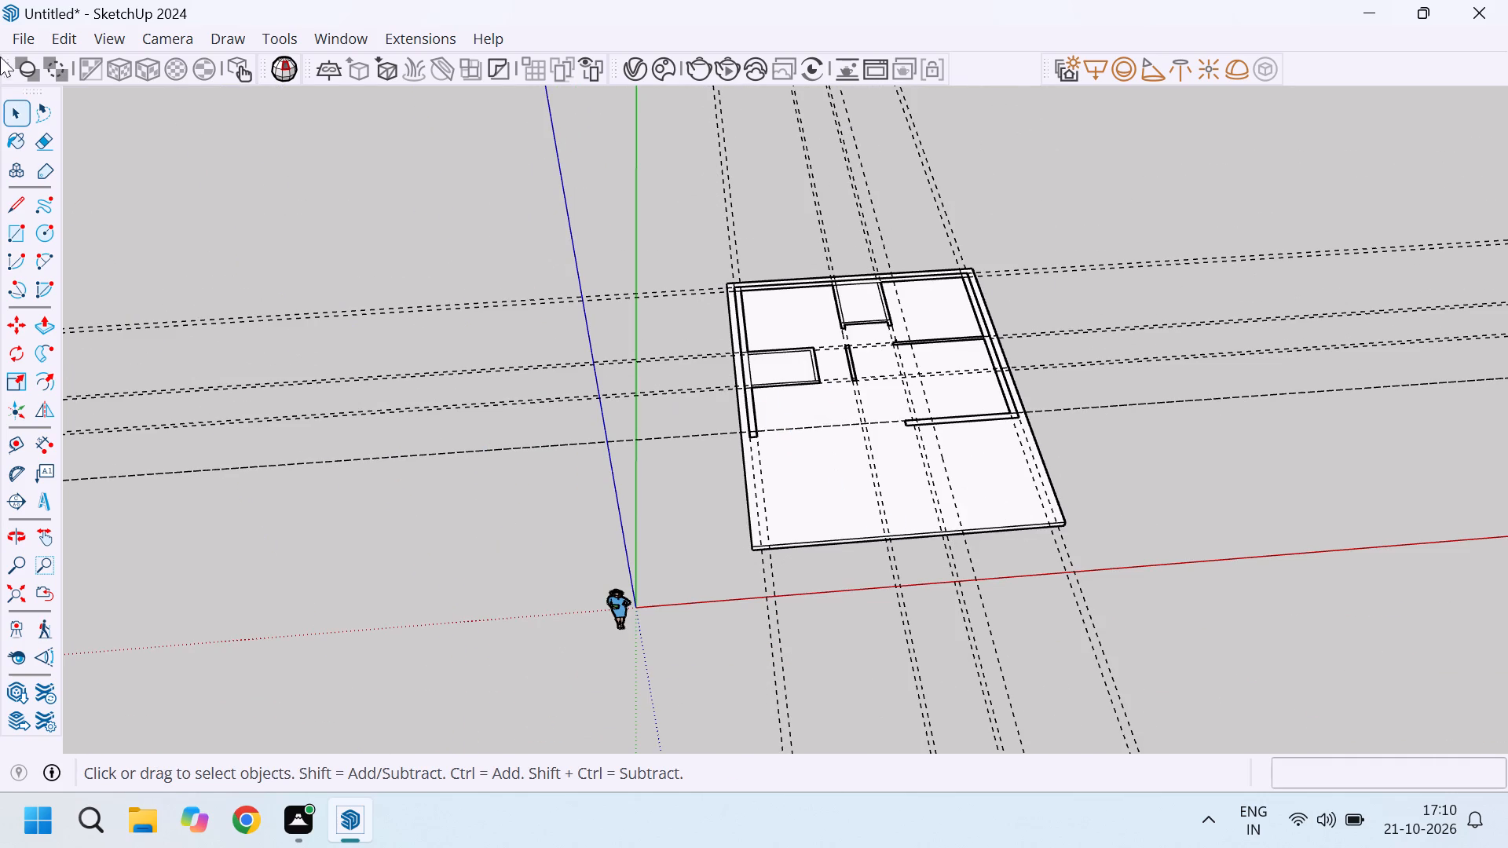
Save the floor-plan model in the SKETCHUP folder under the name "new plan".
left_click(22, 33)
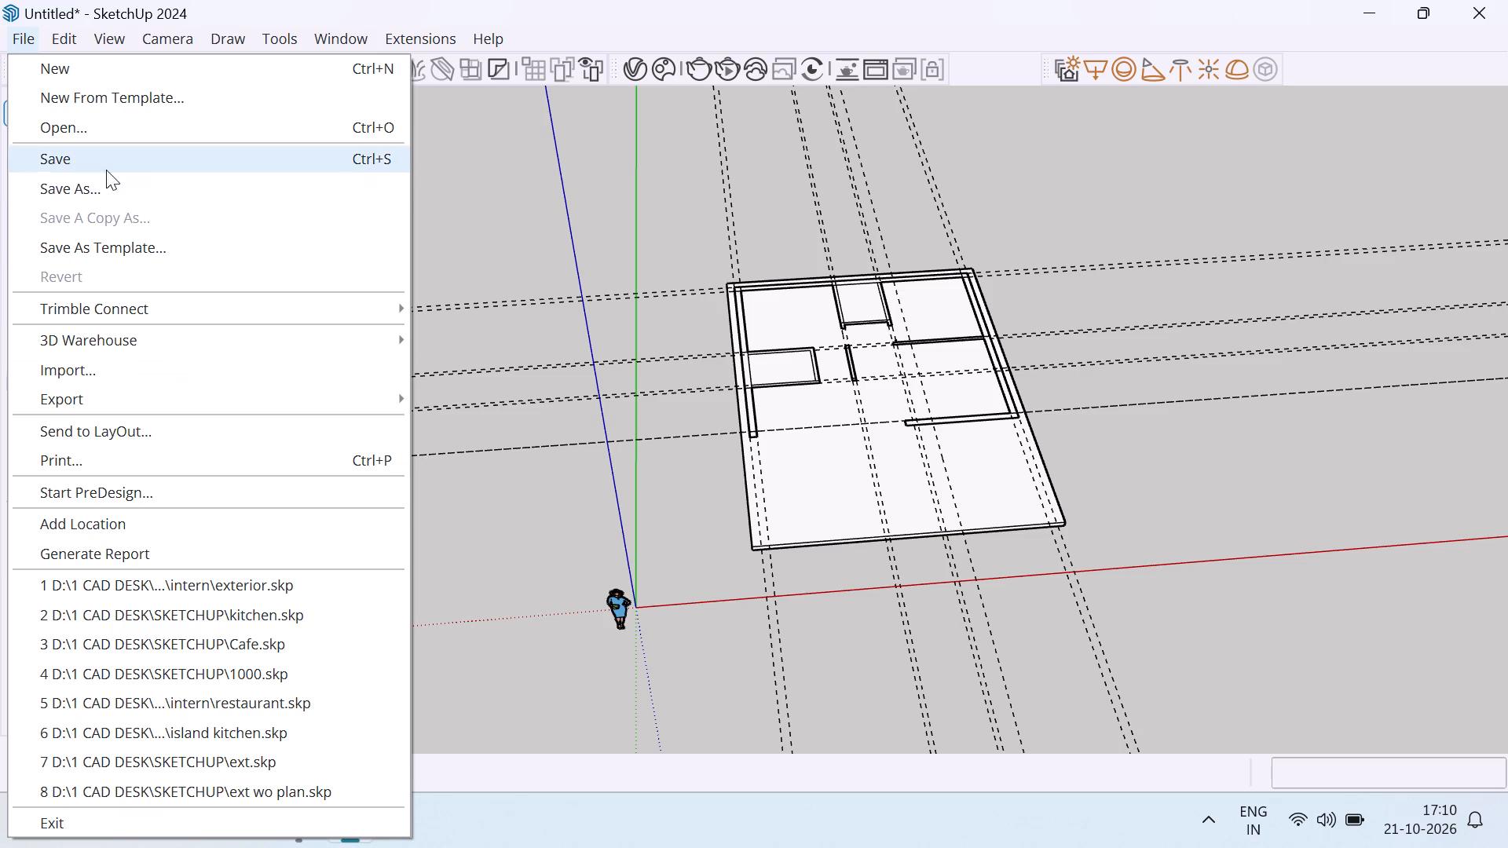
left_click(109, 180)
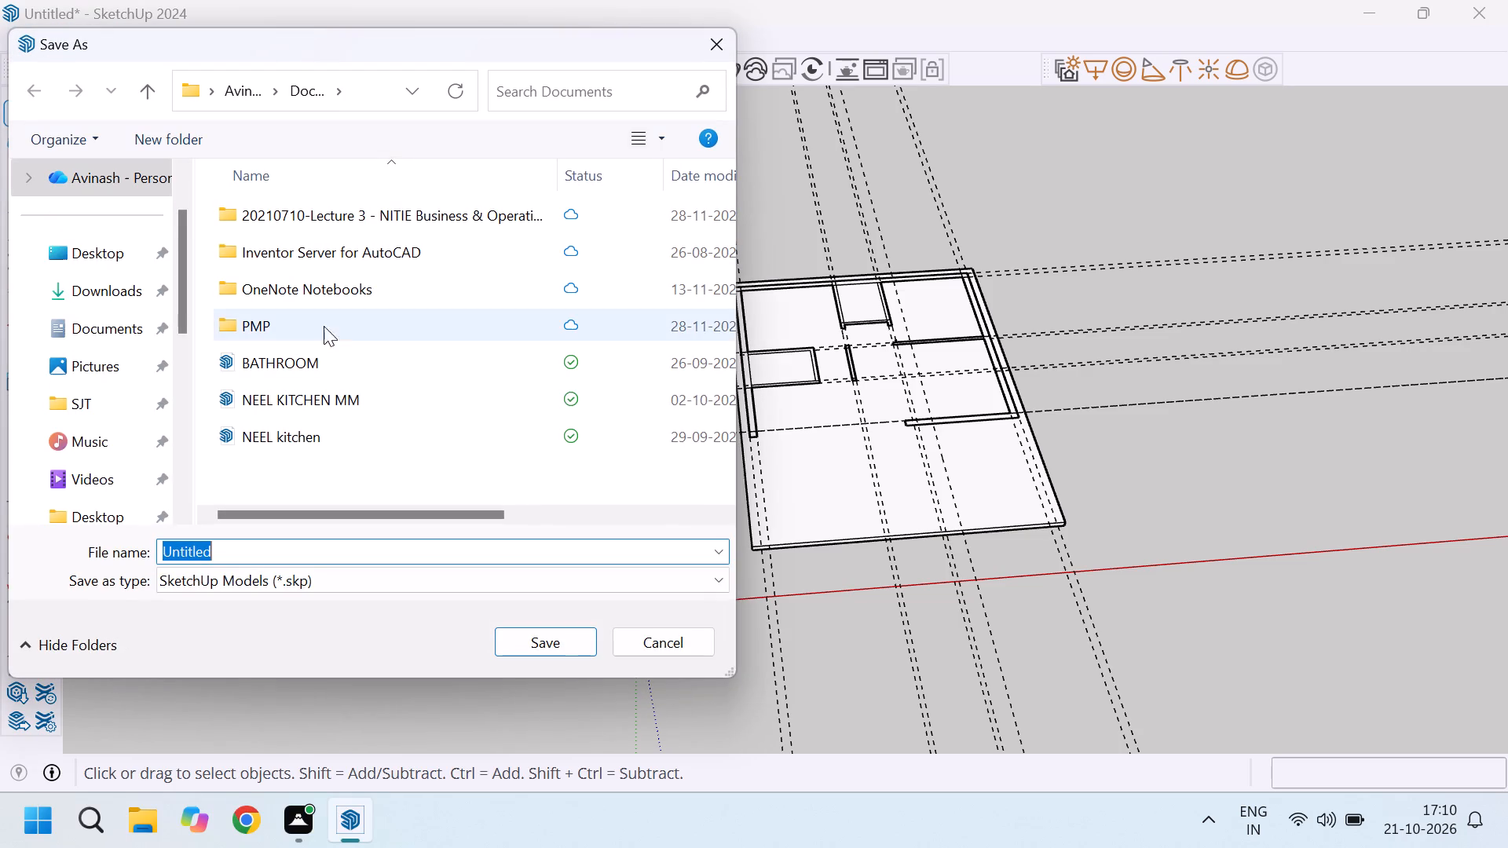
left_click(115, 300)
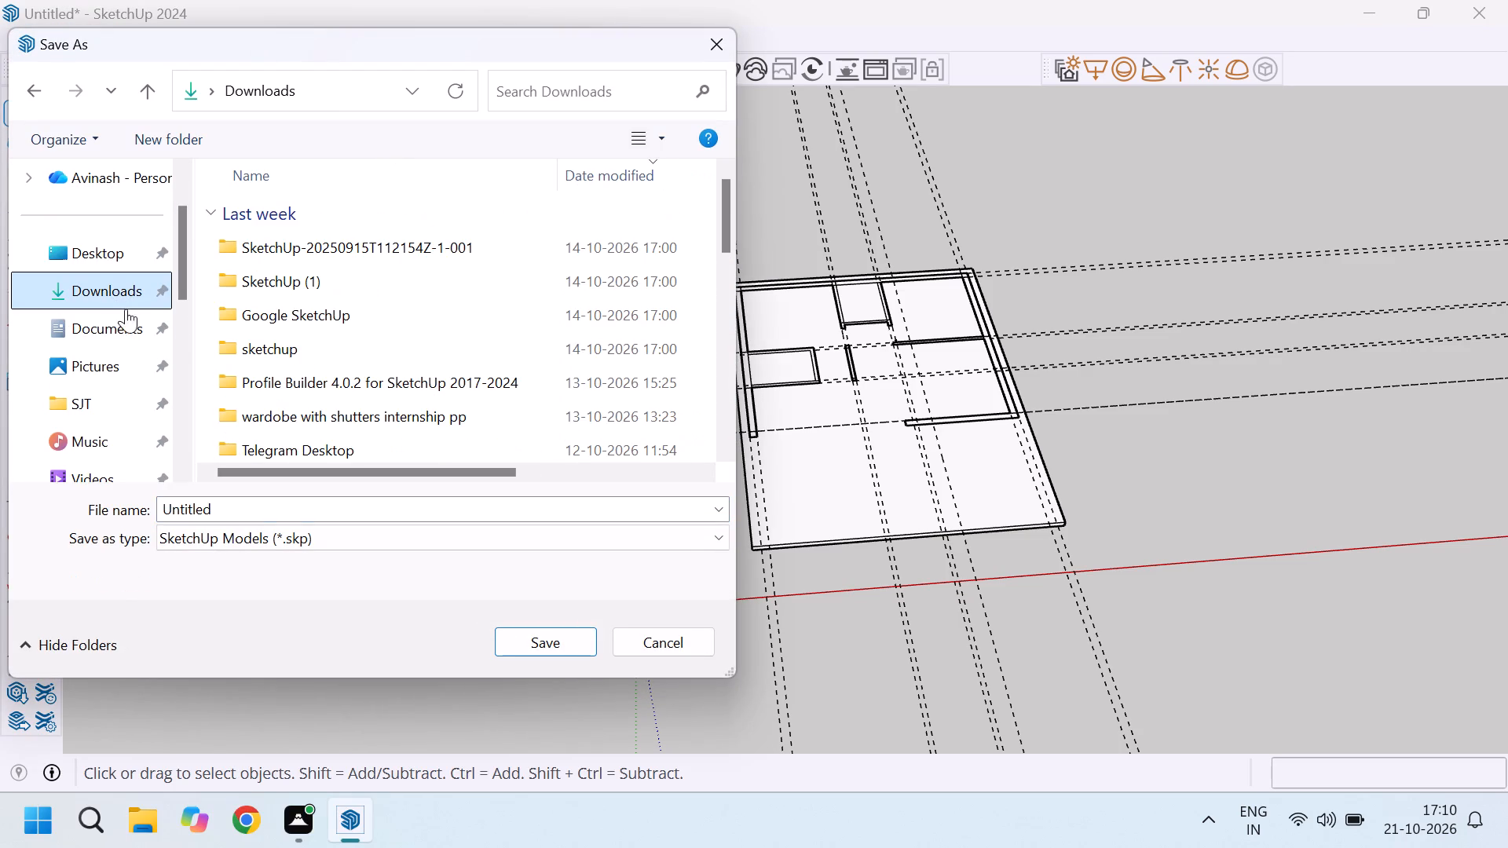
scroll(97, 340, "down", 2)
left_click(104, 320)
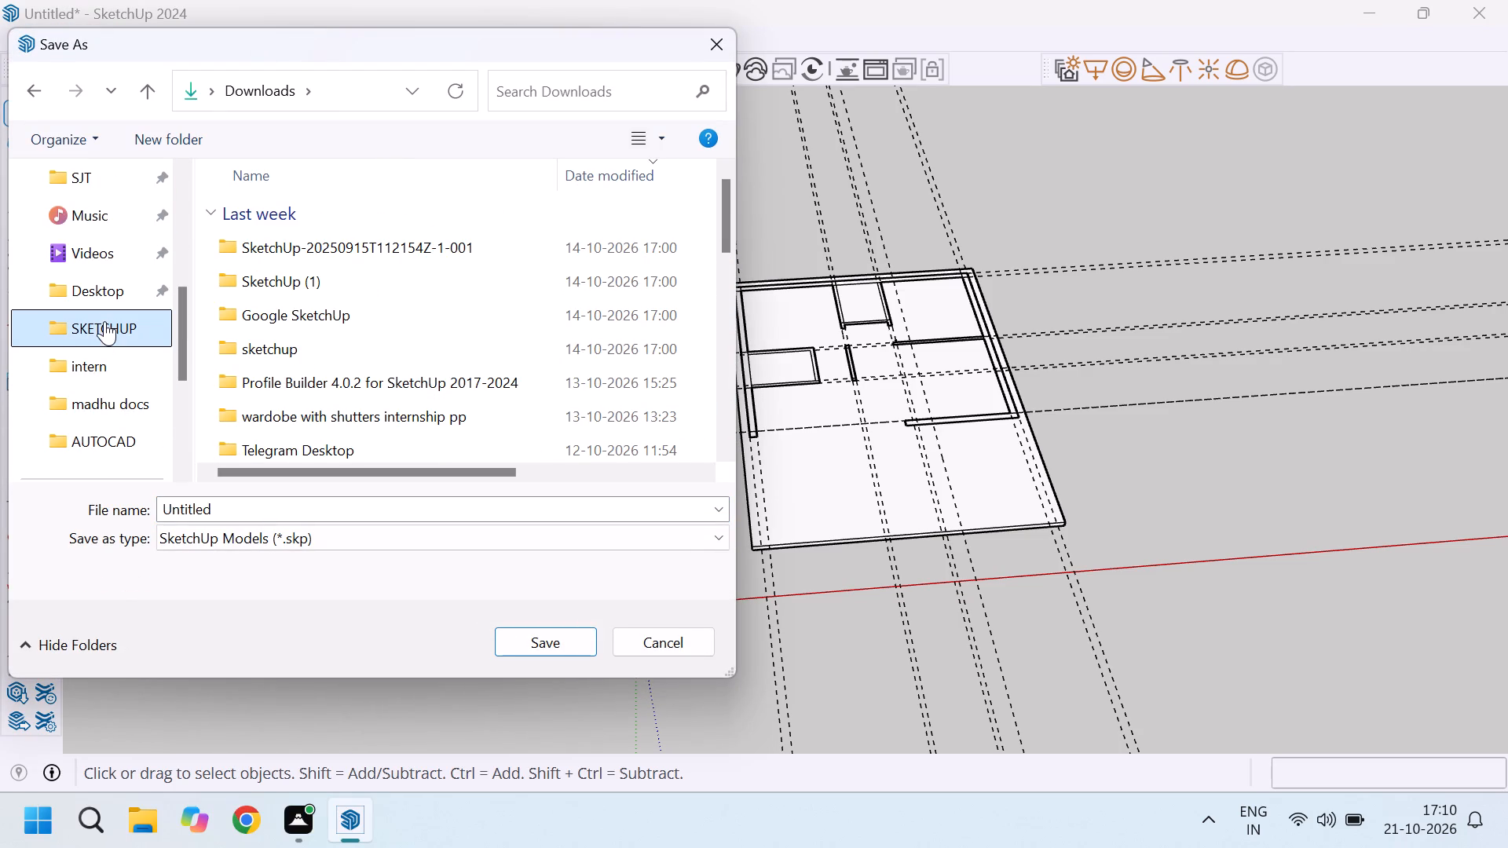
left_click(233, 511)
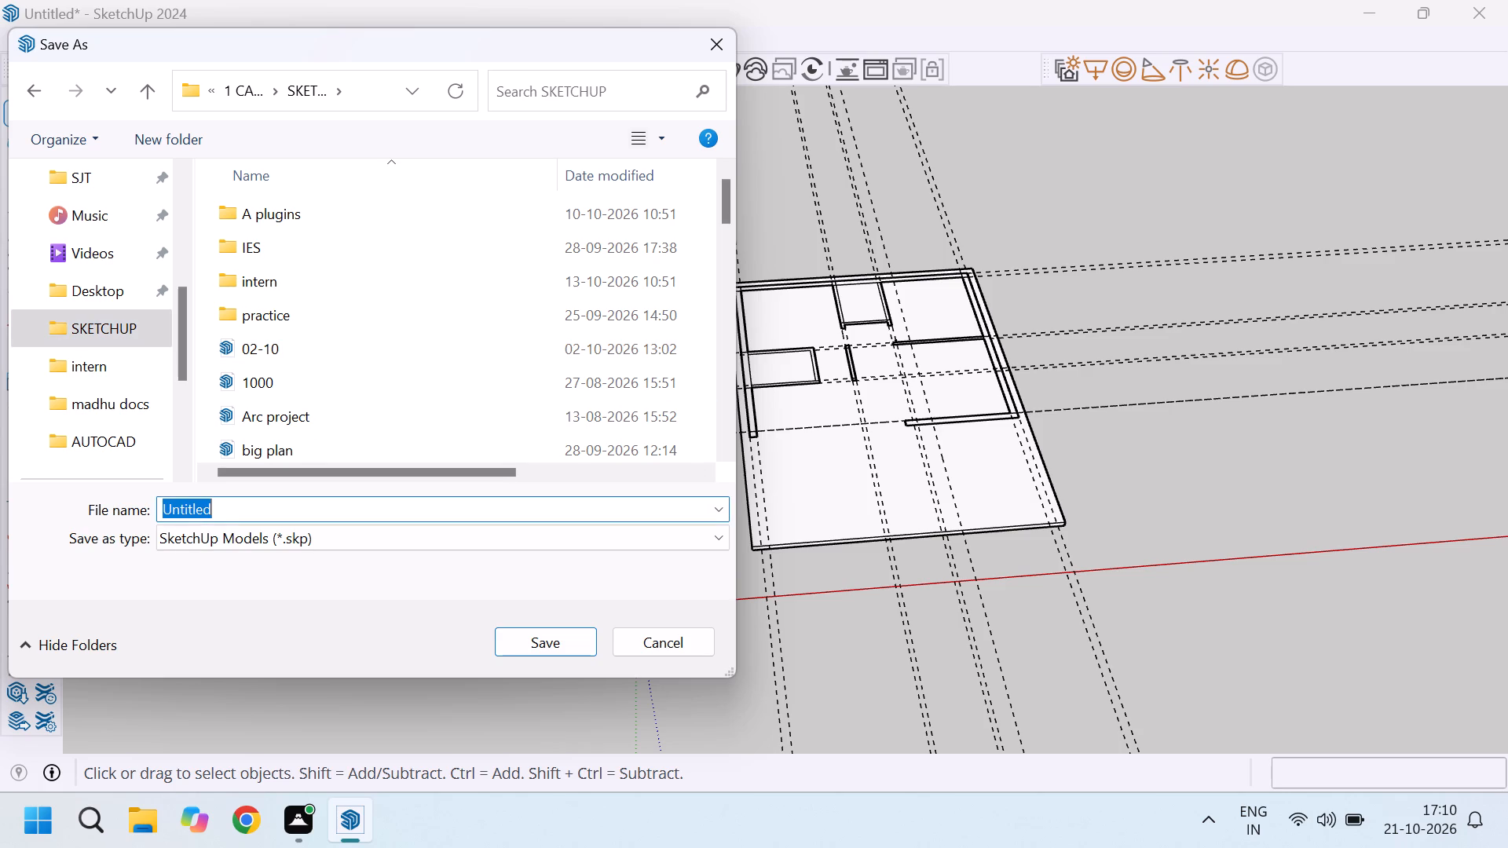
type("big")
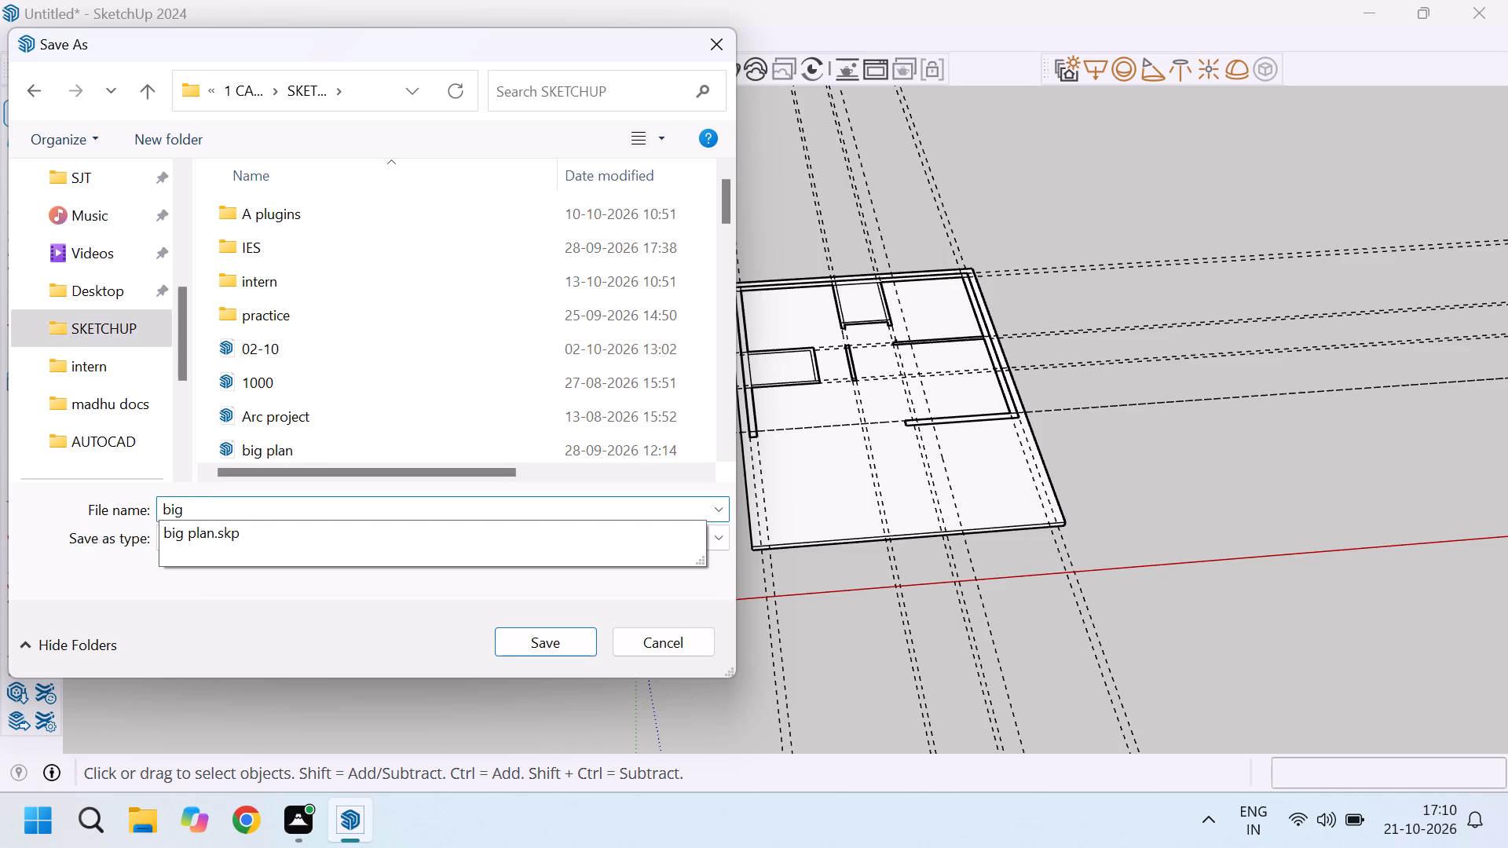
key("BackSpace")
key("BackSpace")
key("BackSpace")
key("BackSpace")
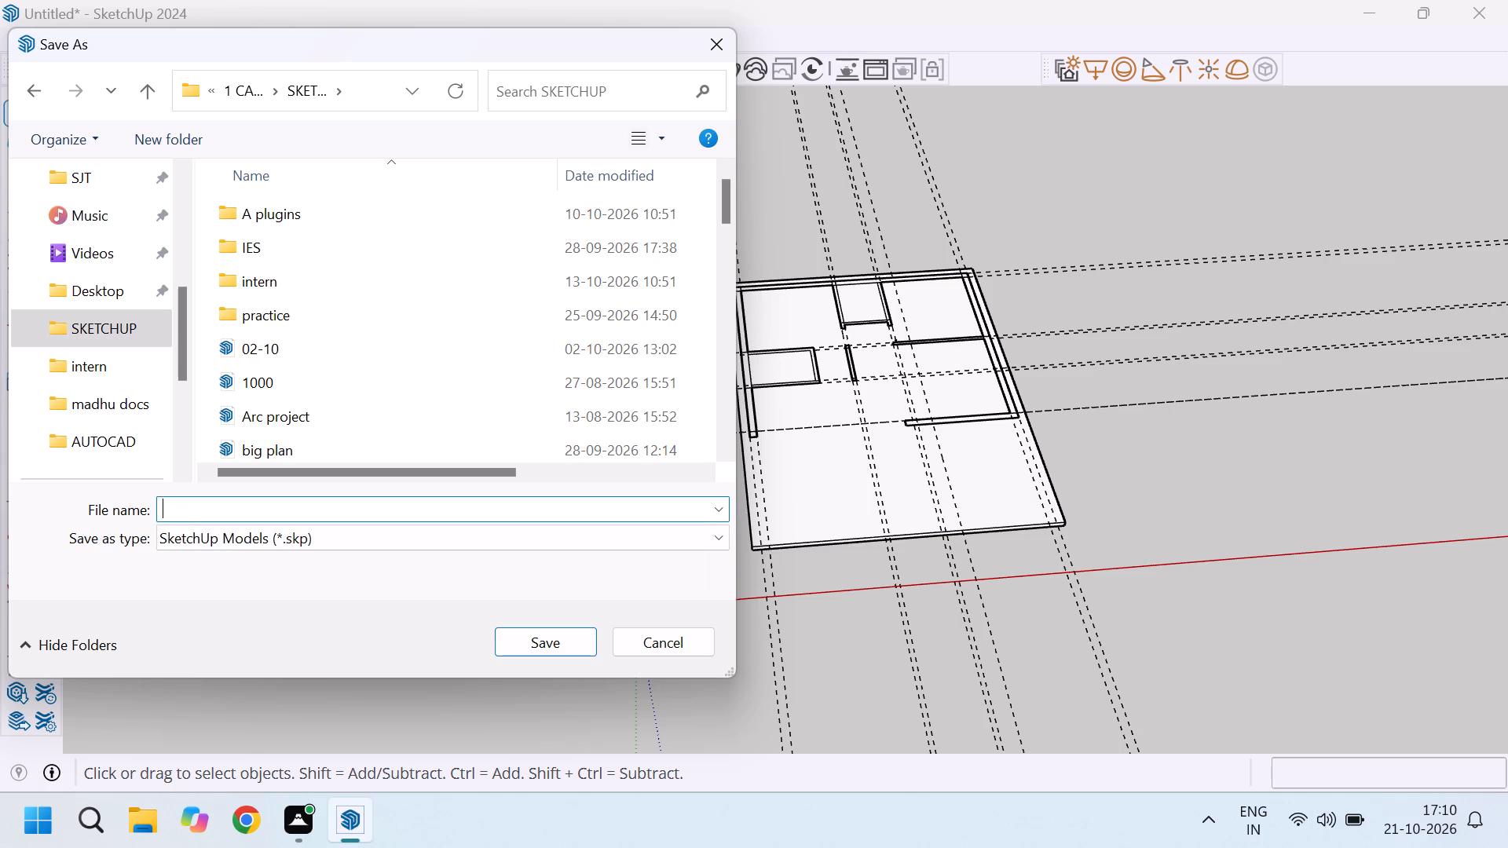
type("new")
key("space")
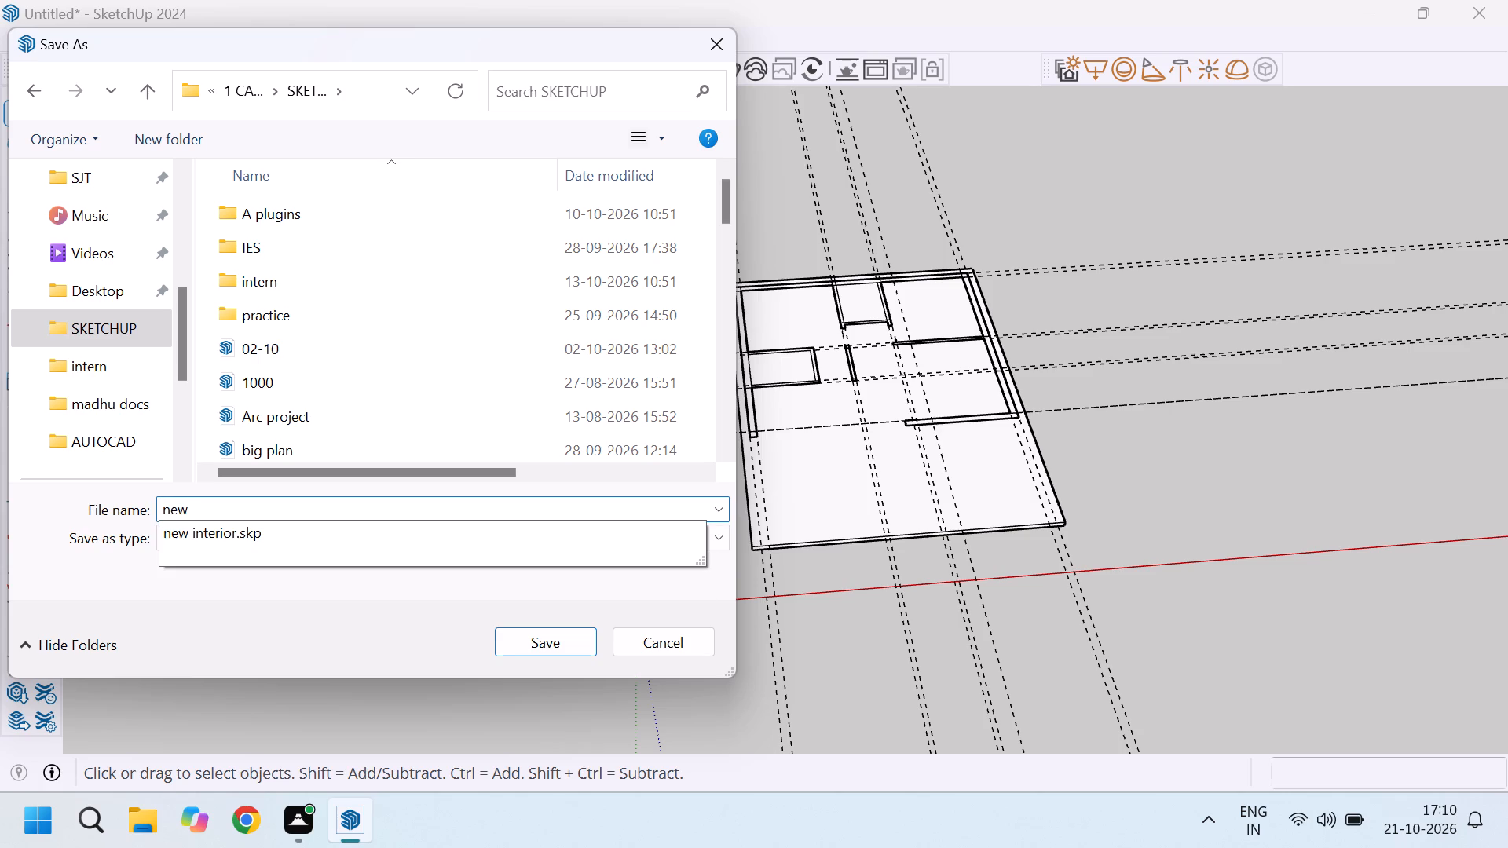
type("plo")
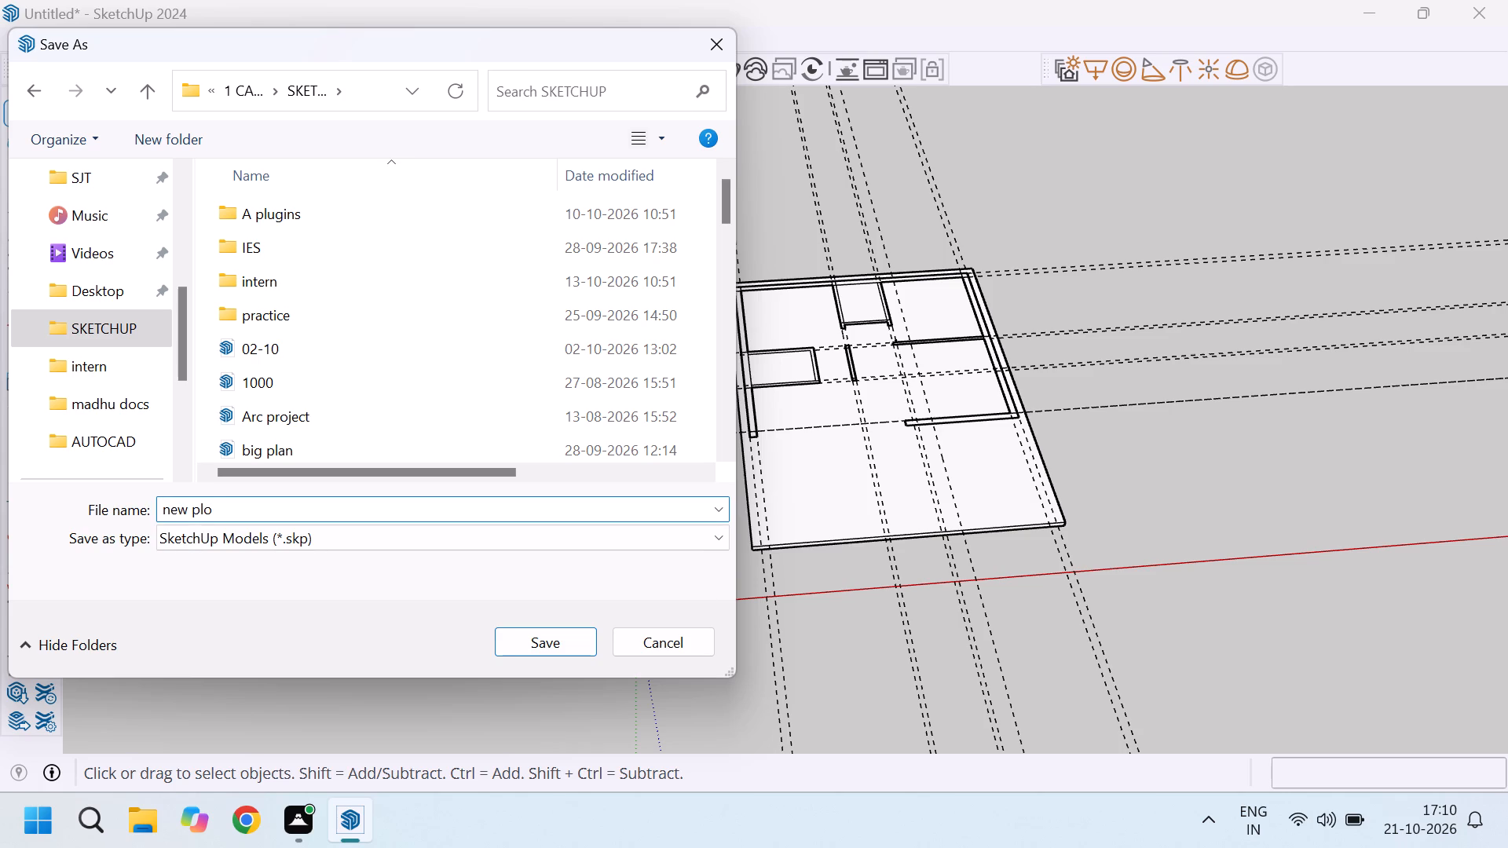
key("BackSpace")
type("an")
left_click(558, 652)
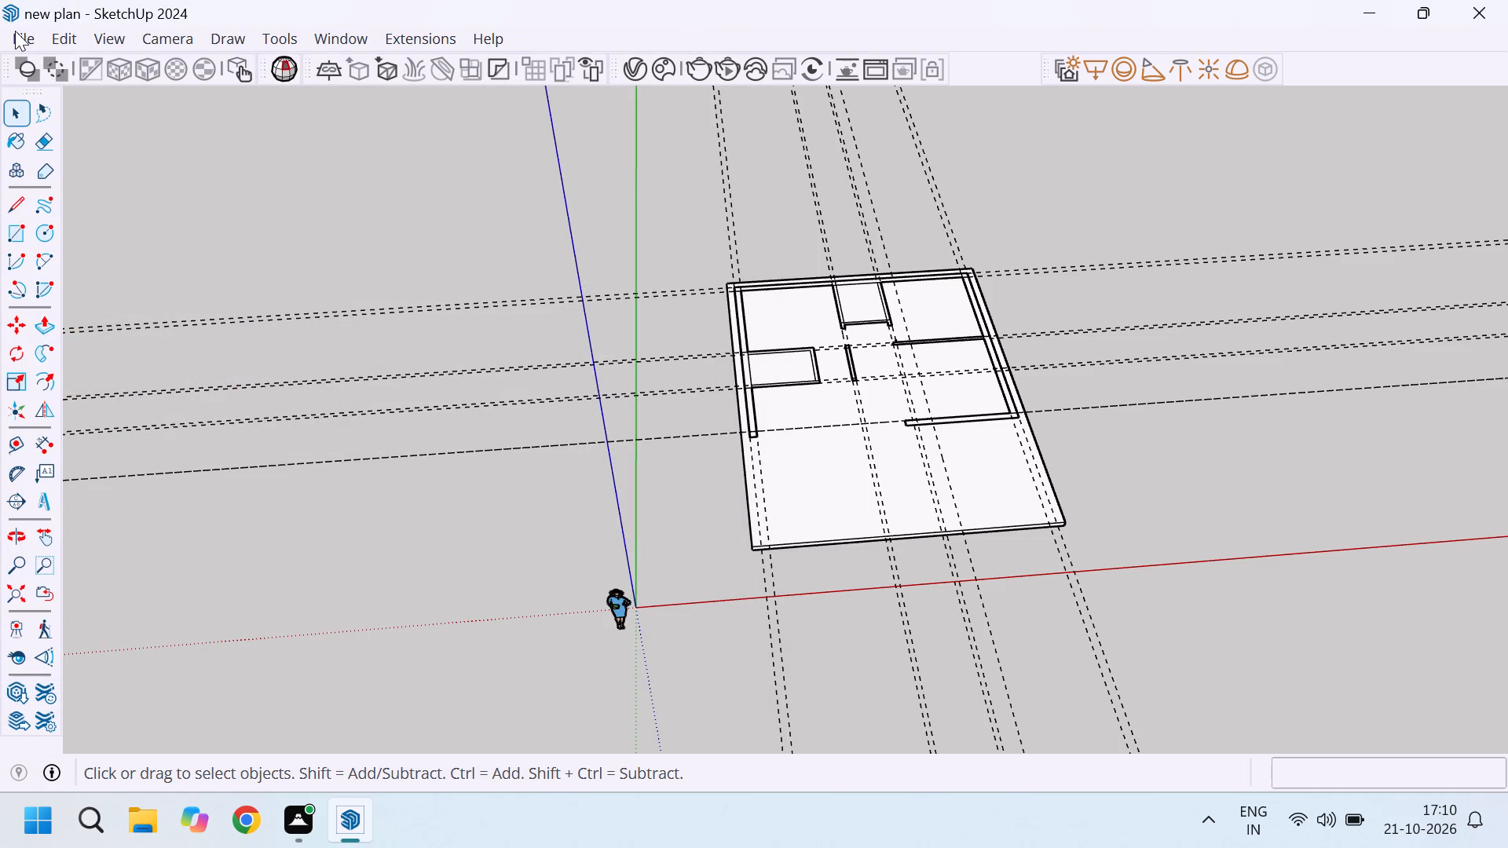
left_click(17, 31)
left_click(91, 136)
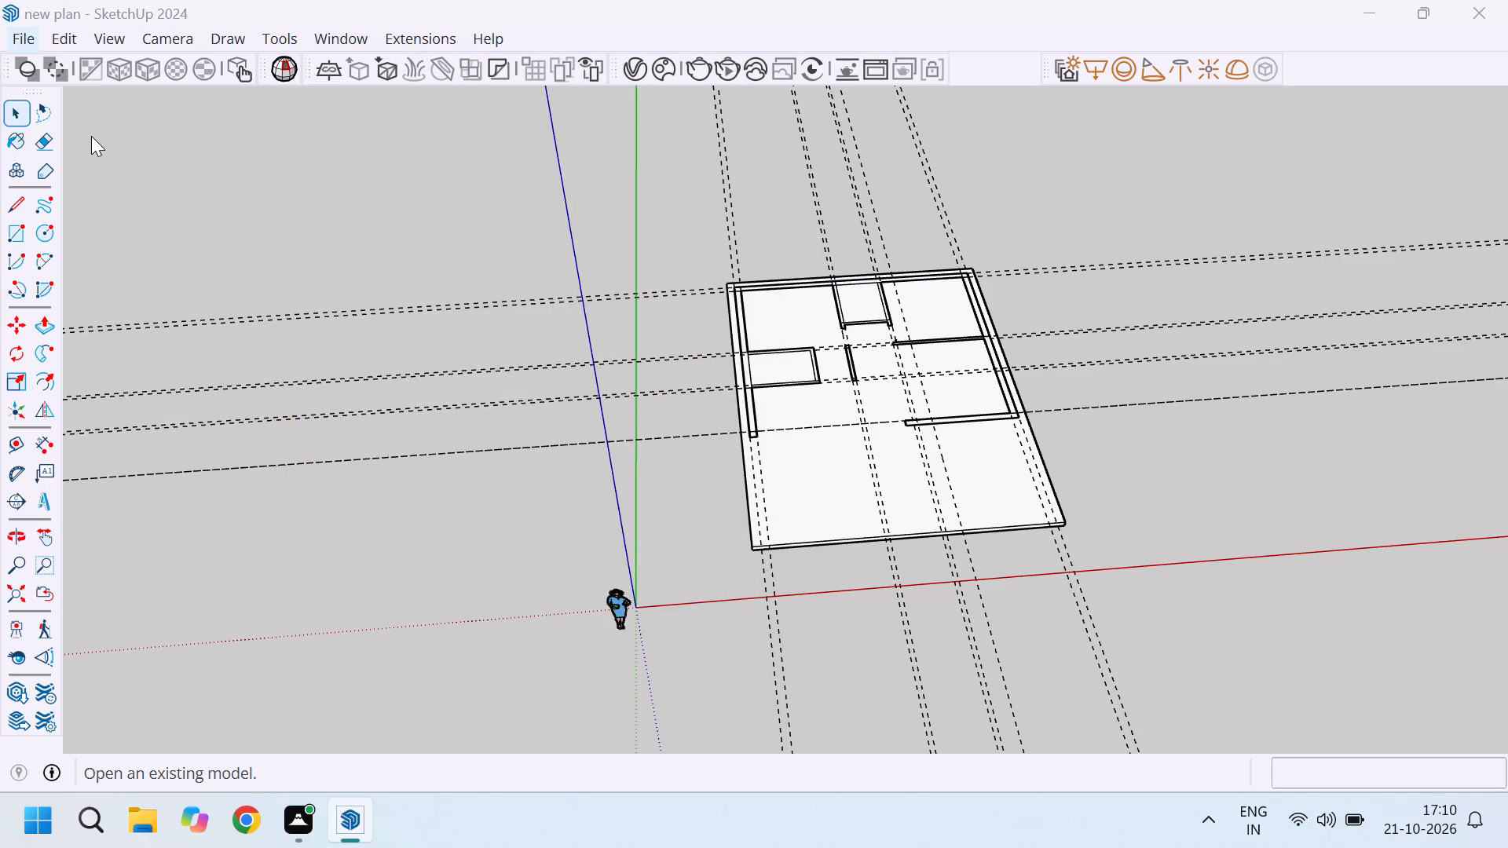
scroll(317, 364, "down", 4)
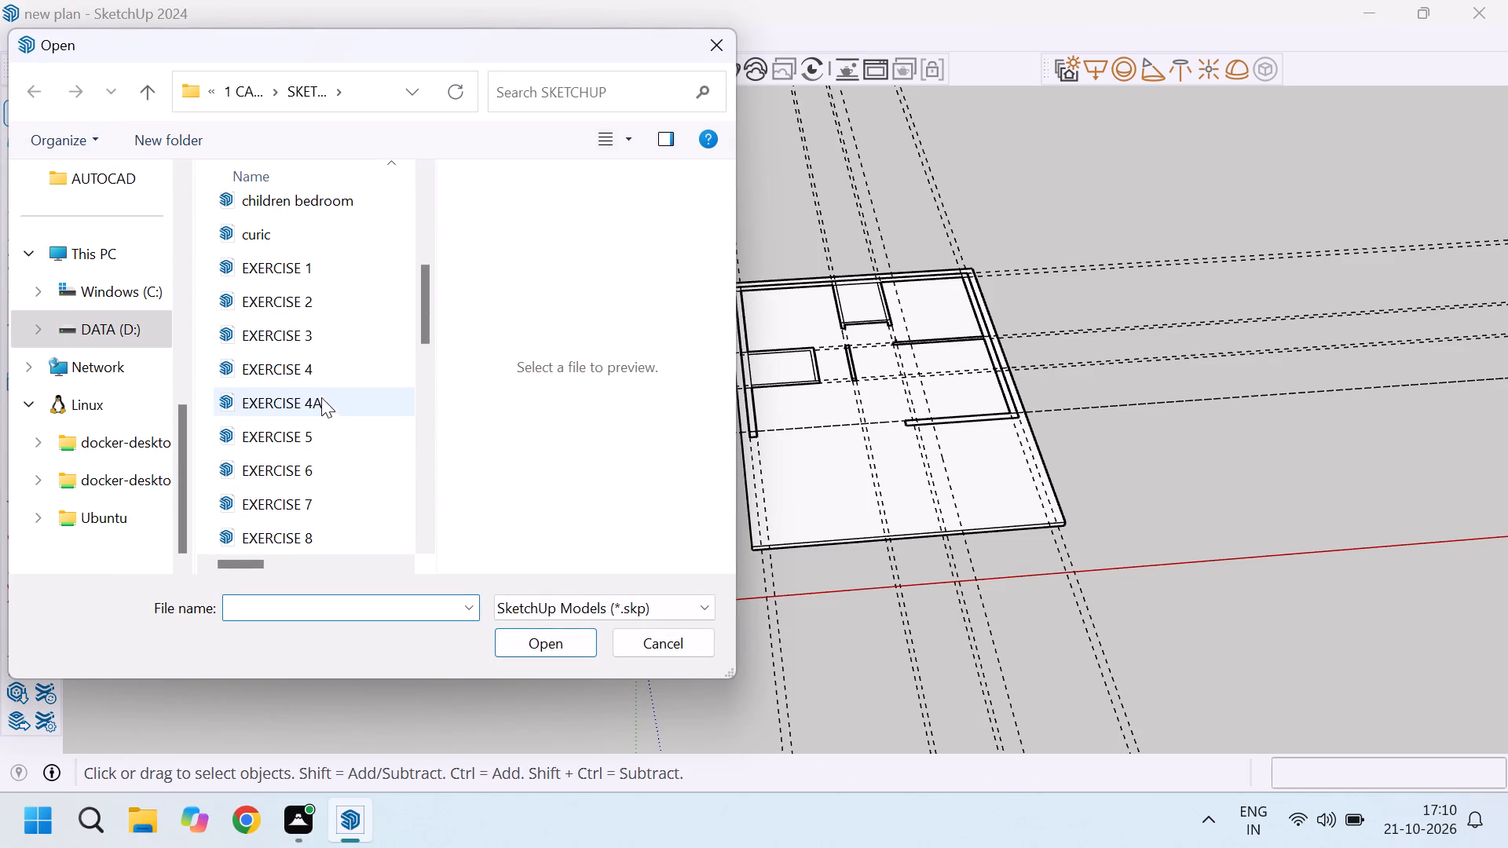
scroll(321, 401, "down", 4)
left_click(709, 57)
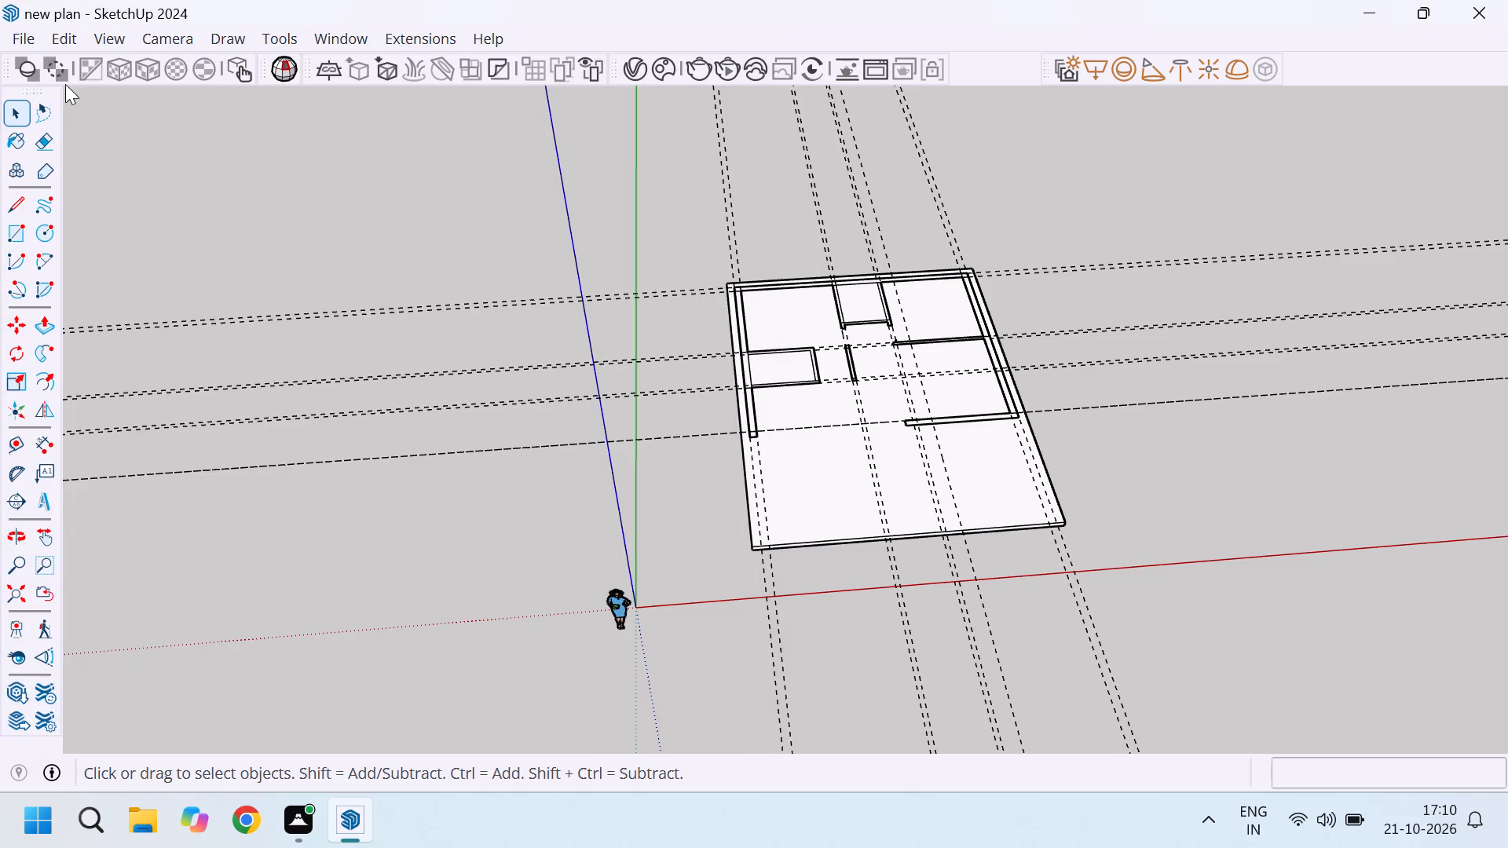
Open the recent model exterior.skp from the intern folder.
left_click(17, 36)
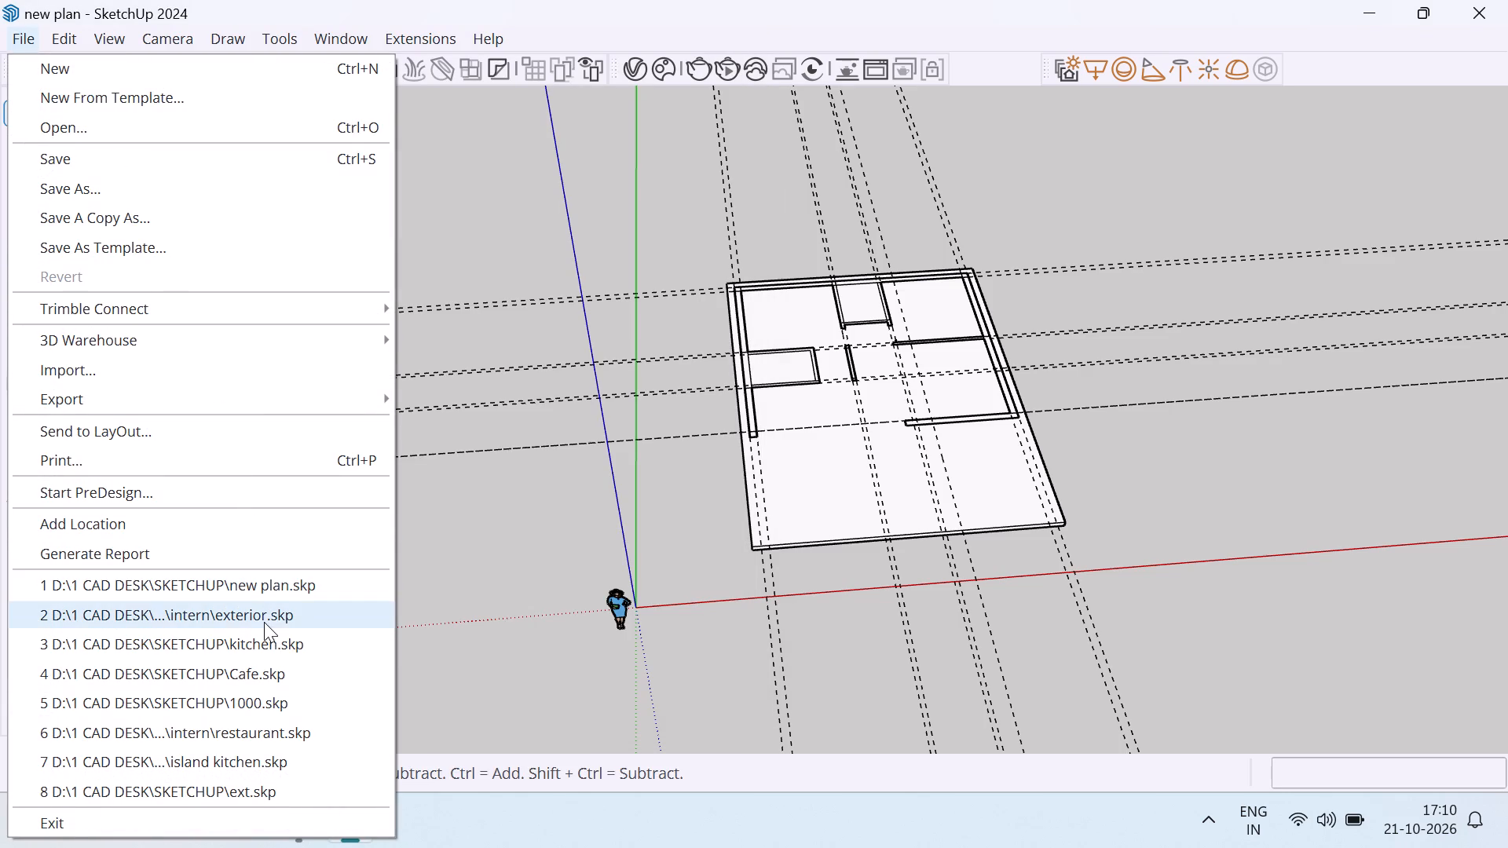
left_click(258, 617)
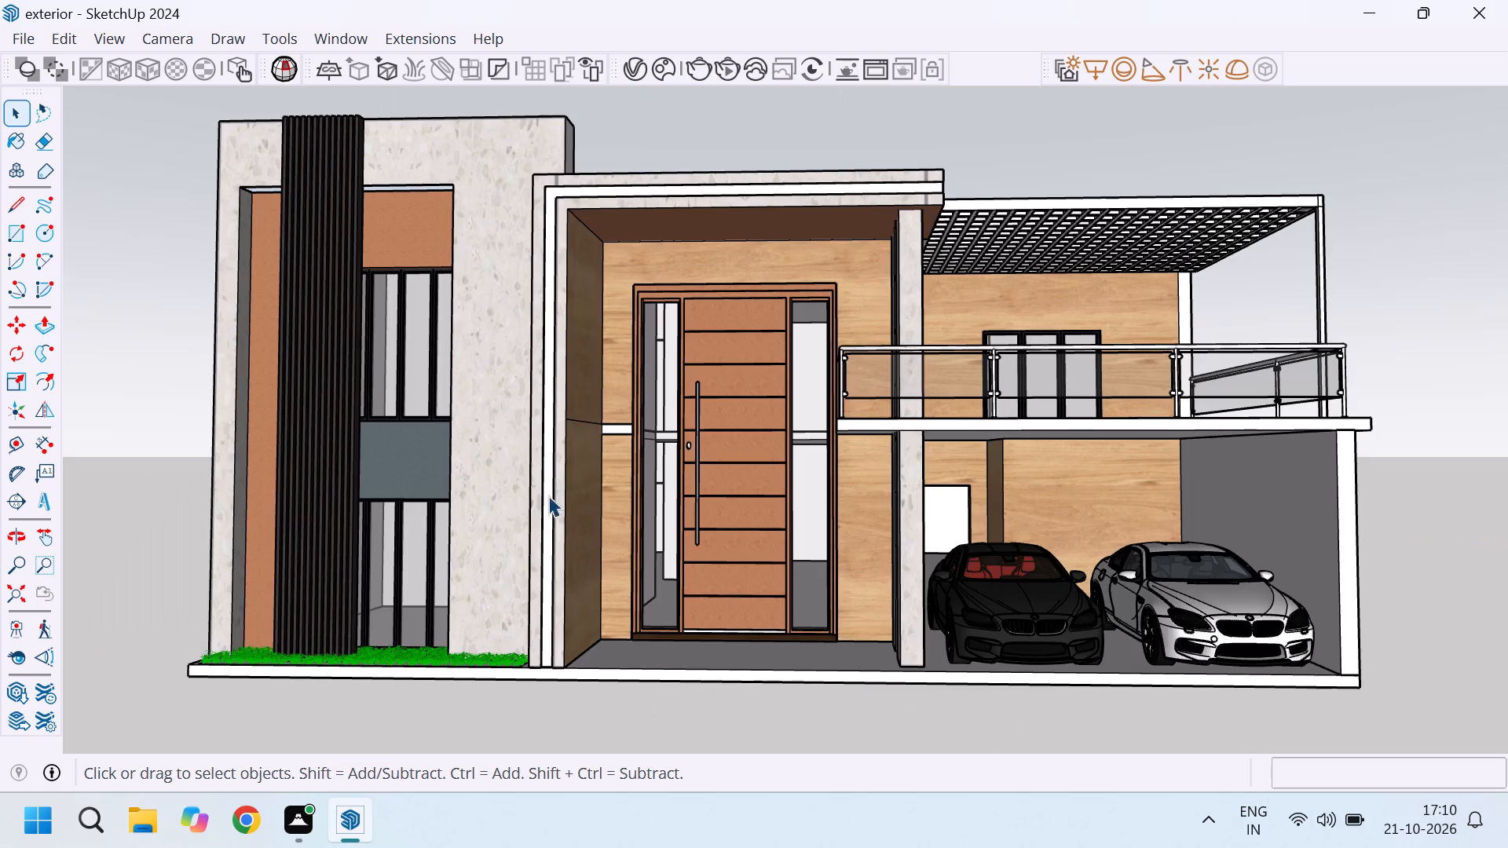
Examine the house's front facade, entrance, balcony and car porch from several angles.
scroll(663, 459, "down", 5)
middle_click_drag(602, 524, 853, 575)
middle_click_drag(967, 527, 813, 565)
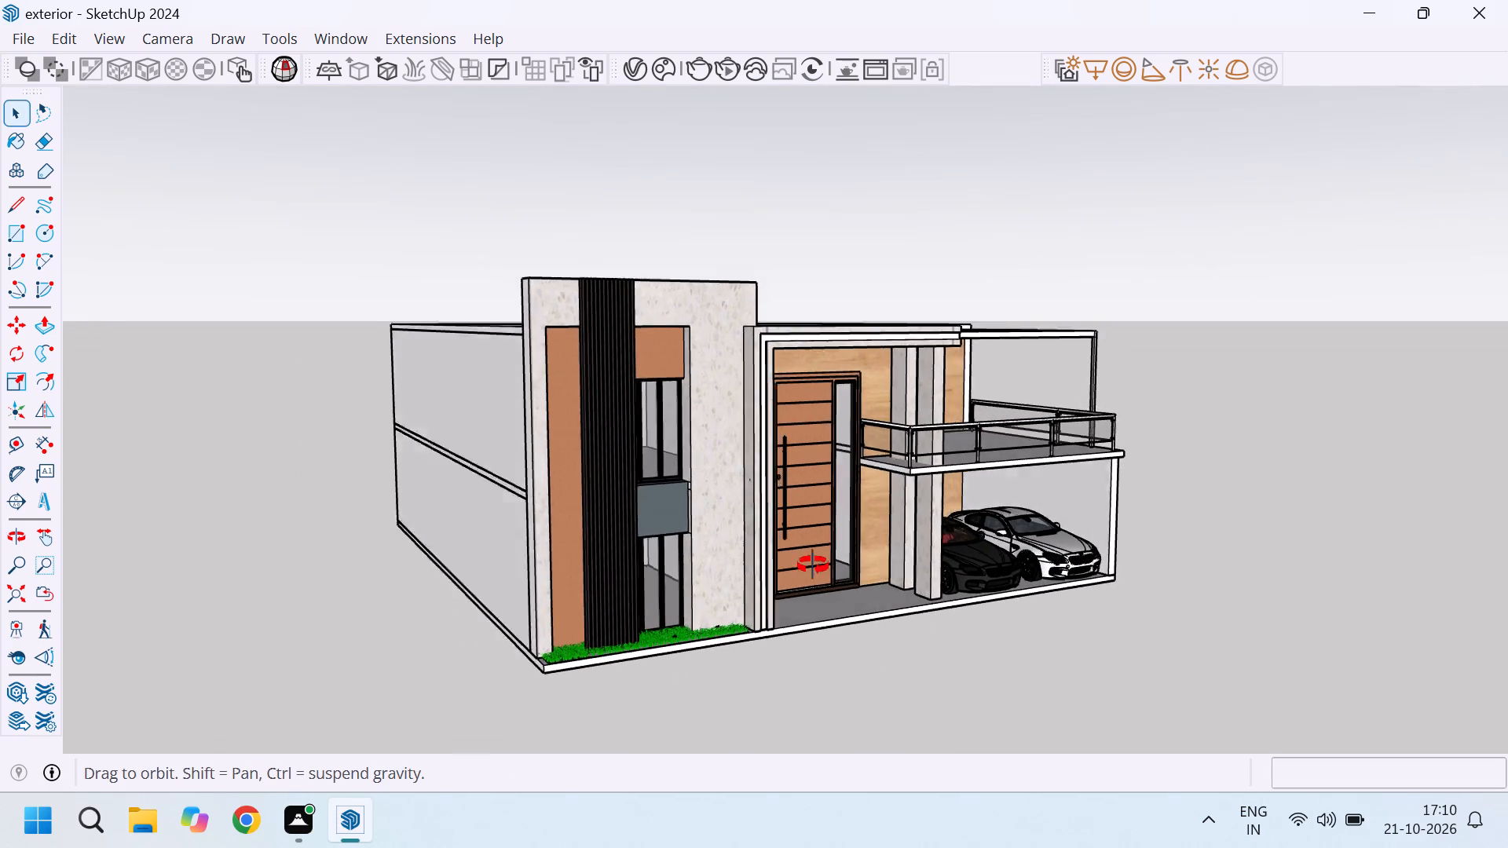
middle_click_drag(813, 565, 903, 473)
scroll(926, 475, "up", 2)
scroll(1027, 543, "down", 3)
middle_click_drag(1191, 528, 1091, 561)
scroll(1166, 539, "up", 2)
middle_click_drag(1147, 565, 1047, 605)
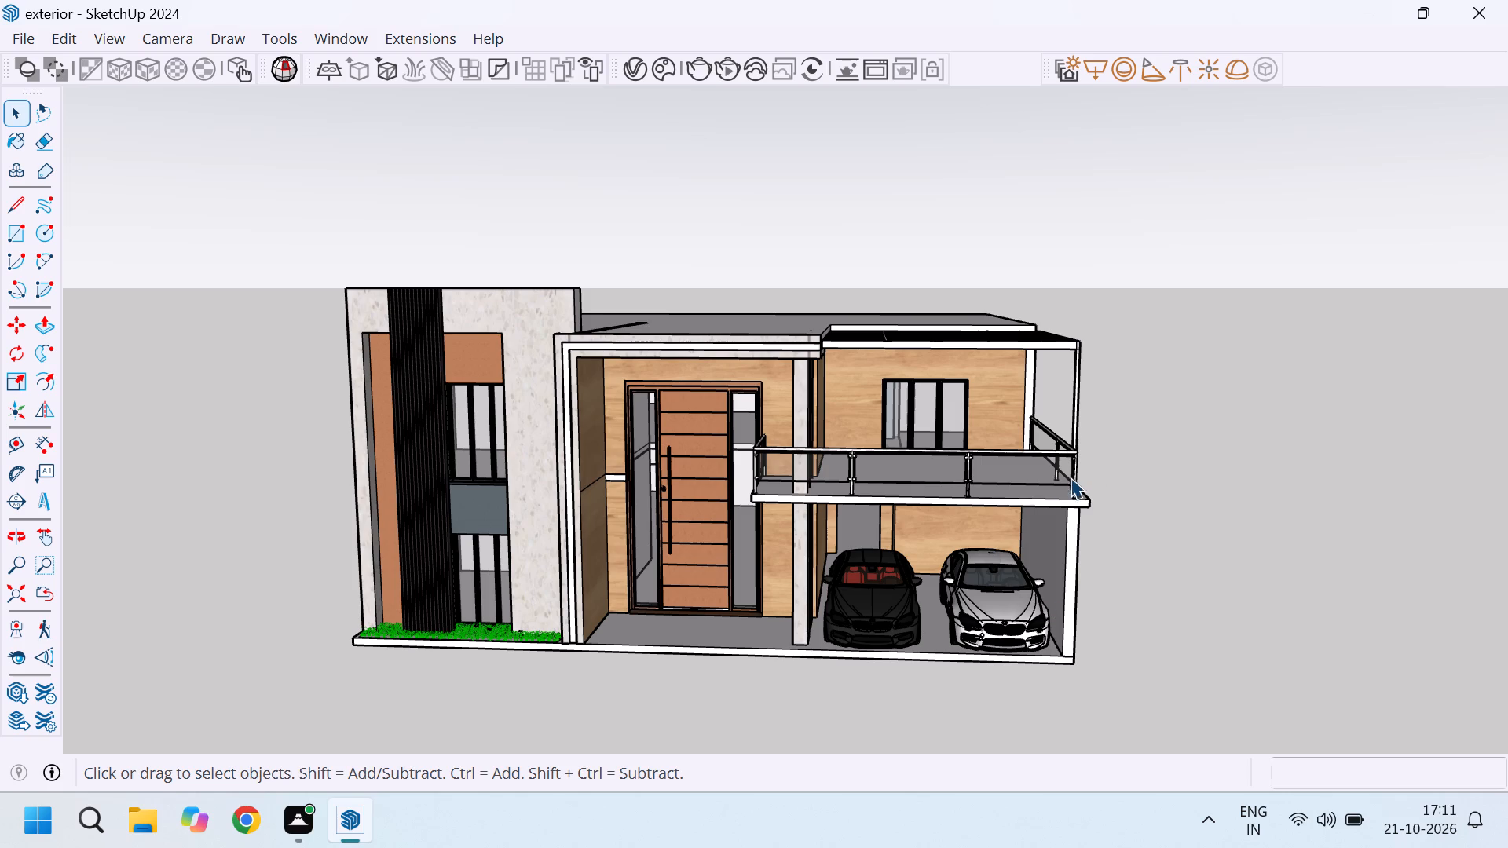
scroll(756, 368, "down", 2)
middle_click_drag(791, 371, 778, 384)
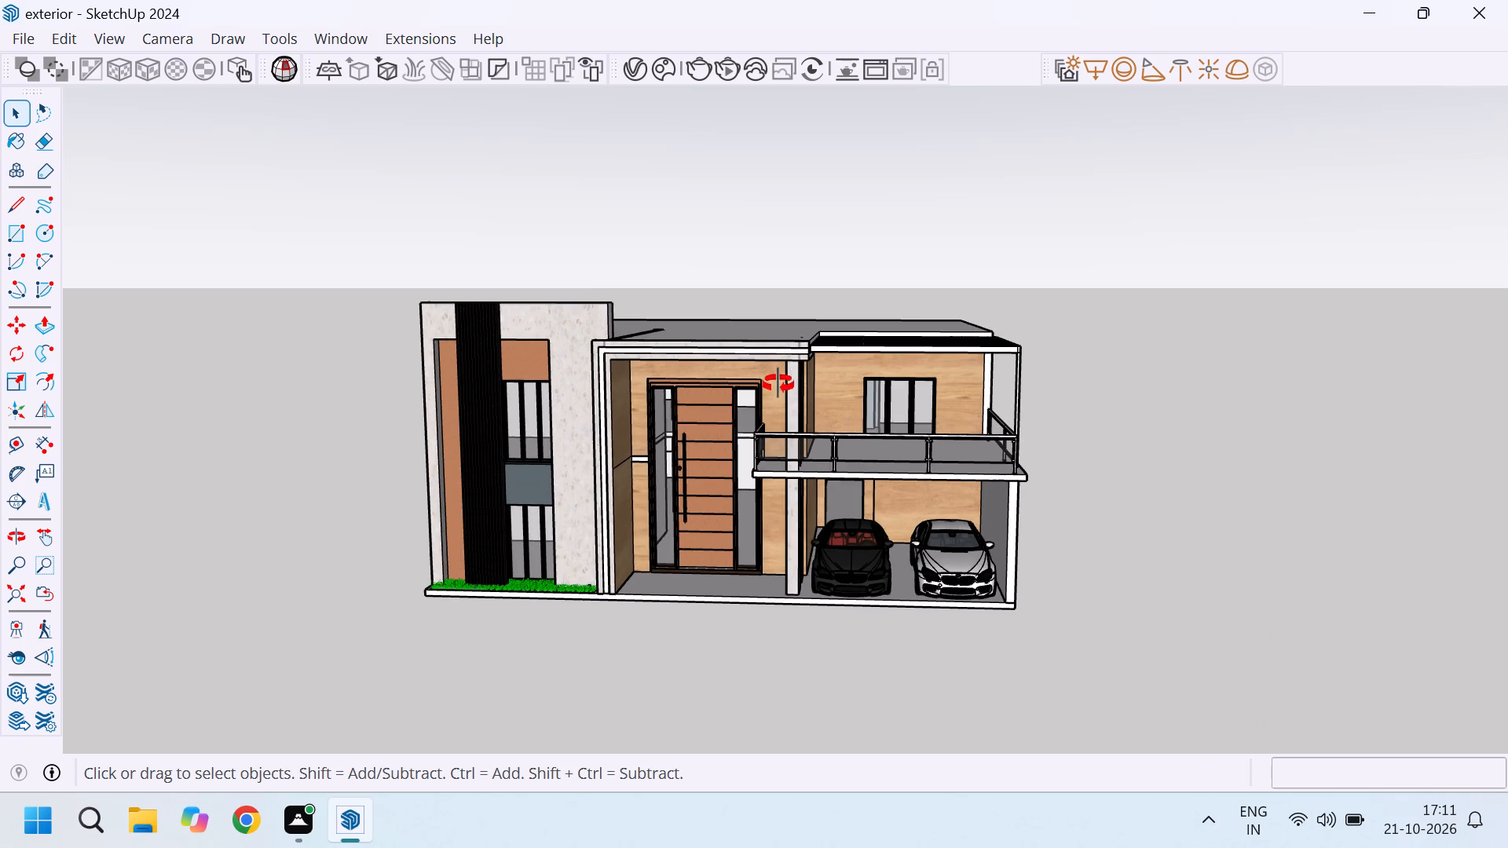
middle_click_drag(778, 384, 779, 439)
Examine the house's flat roof and the lattice pergola above the balcony up close, ending on the whole front.
scroll(858, 414, "up", 5)
scroll(608, 417, "up", 2)
scroll(450, 320, "up", 1)
middle_click_drag(463, 327, 701, 451)
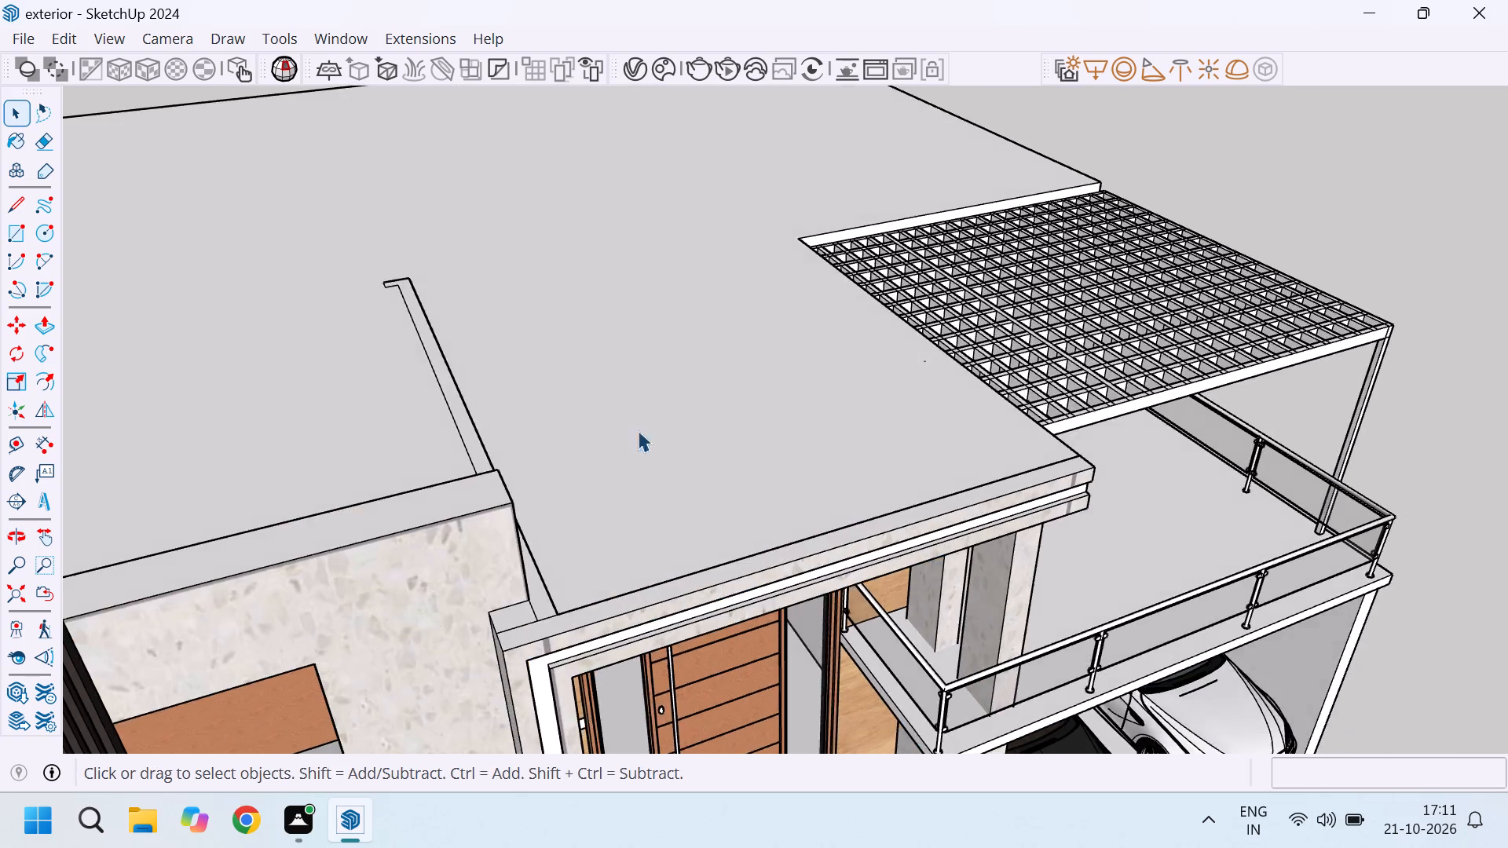
scroll(569, 419, "down", 5)
middle_click_drag(935, 497, 686, 347)
scroll(718, 304, "down", 5)
middle_click_drag(759, 416, 592, 619)
scroll(760, 431, "up", 11)
middle_click_drag(792, 427, 538, 540)
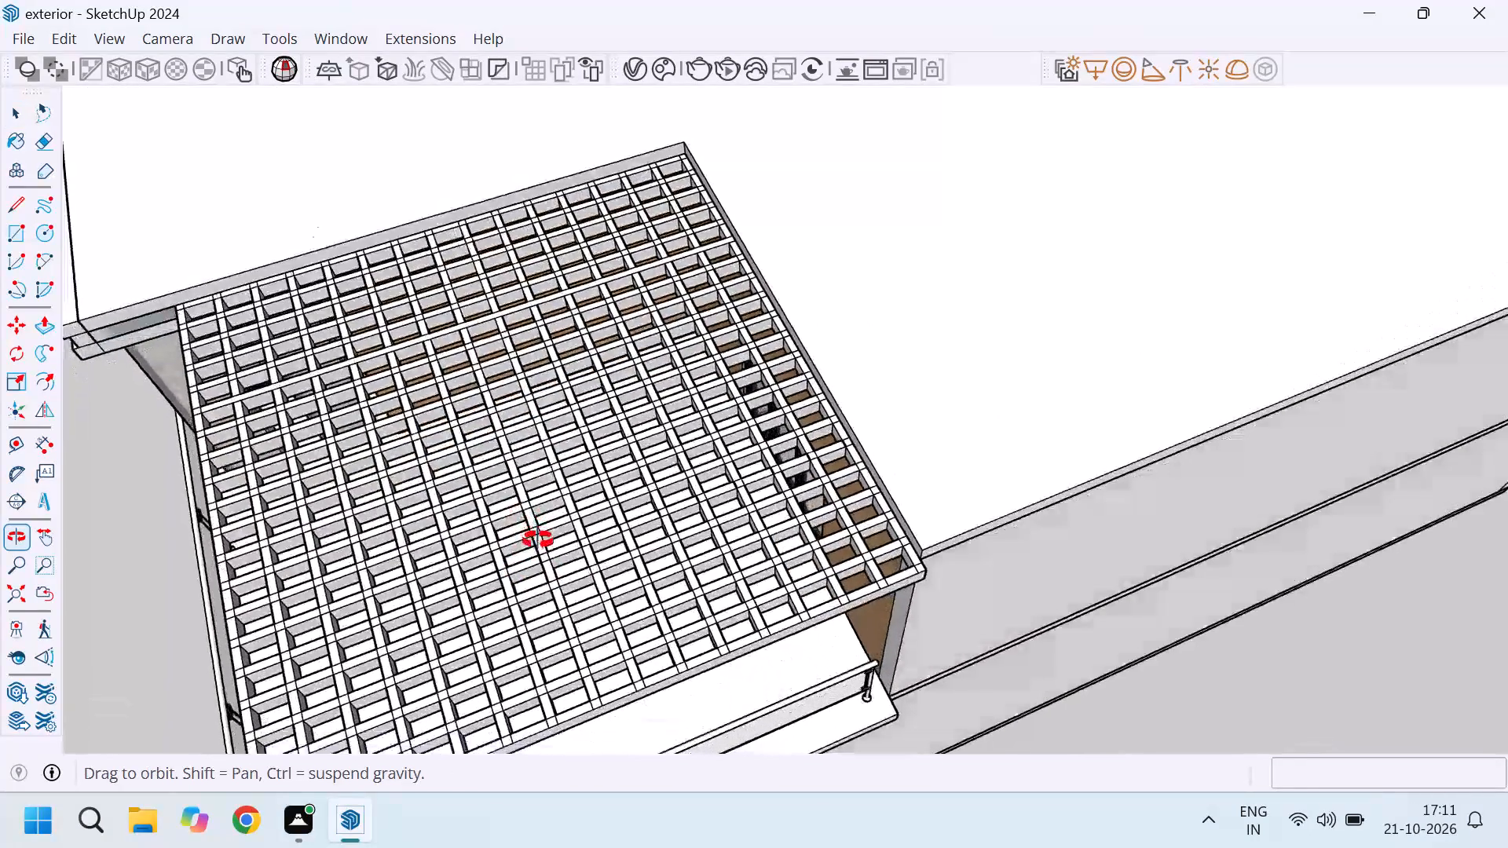
middle_click_drag(538, 540, 547, 537)
scroll(646, 408, "up", 19)
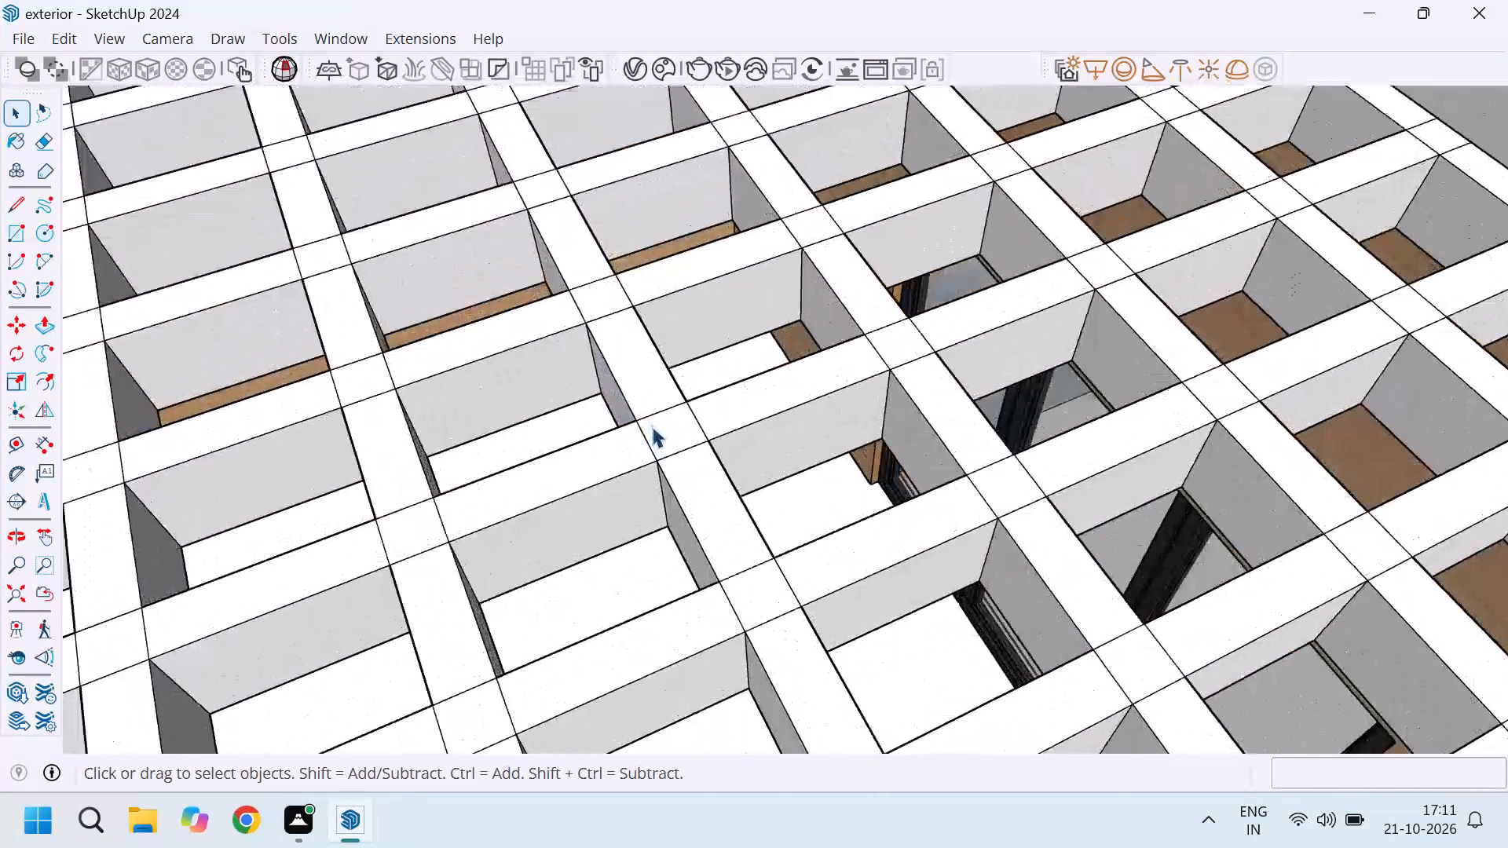
scroll(652, 426, "up", 4)
scroll(642, 464, "down", 20)
scroll(642, 464, "down", 13)
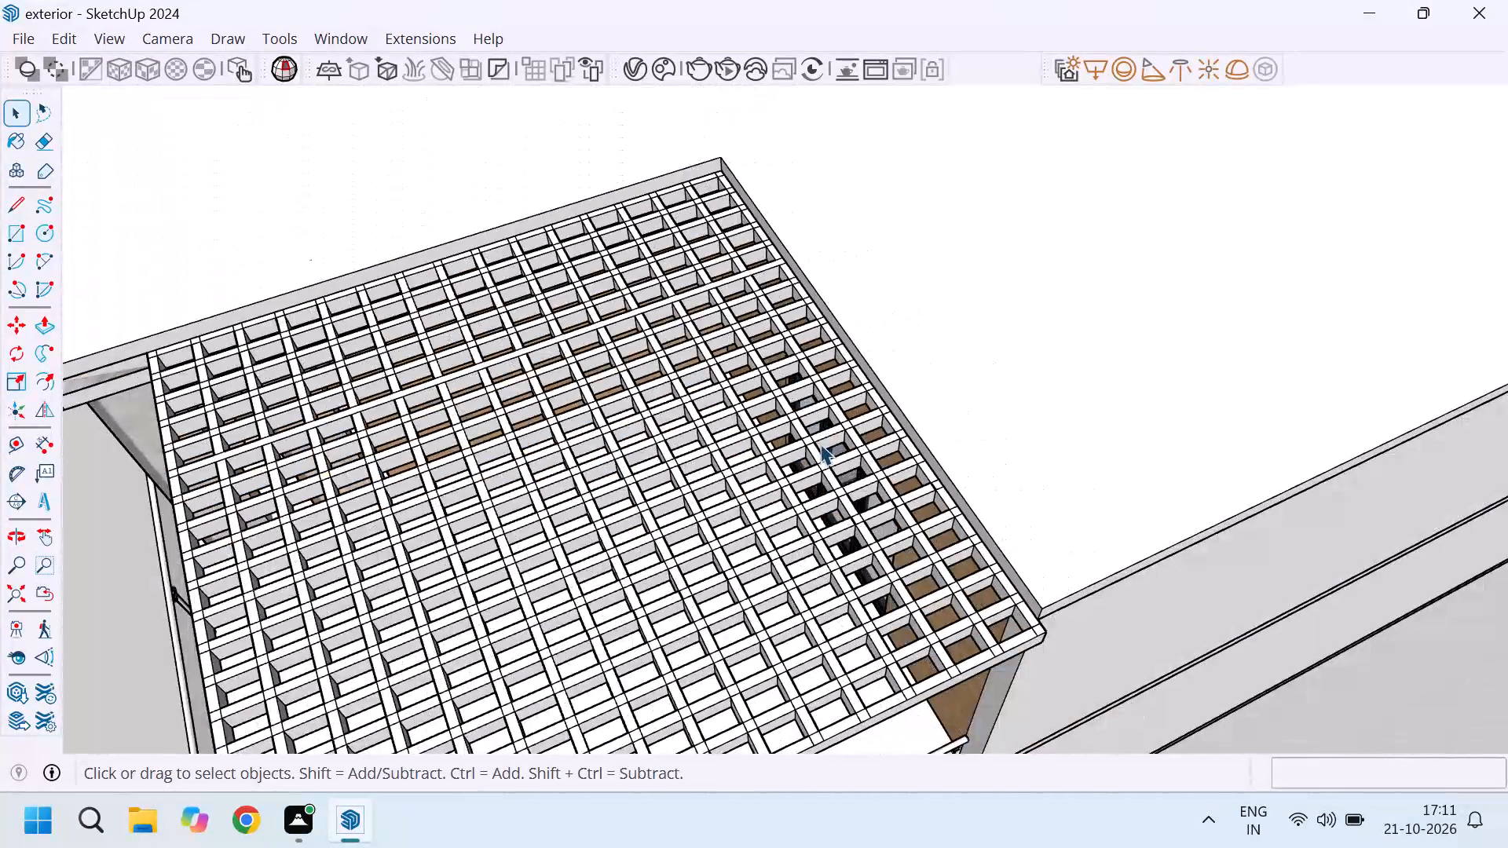
scroll(820, 444, "down", 7)
middle_click_drag(607, 510, 1048, 305)
middle_click_drag(651, 525, 873, 429)
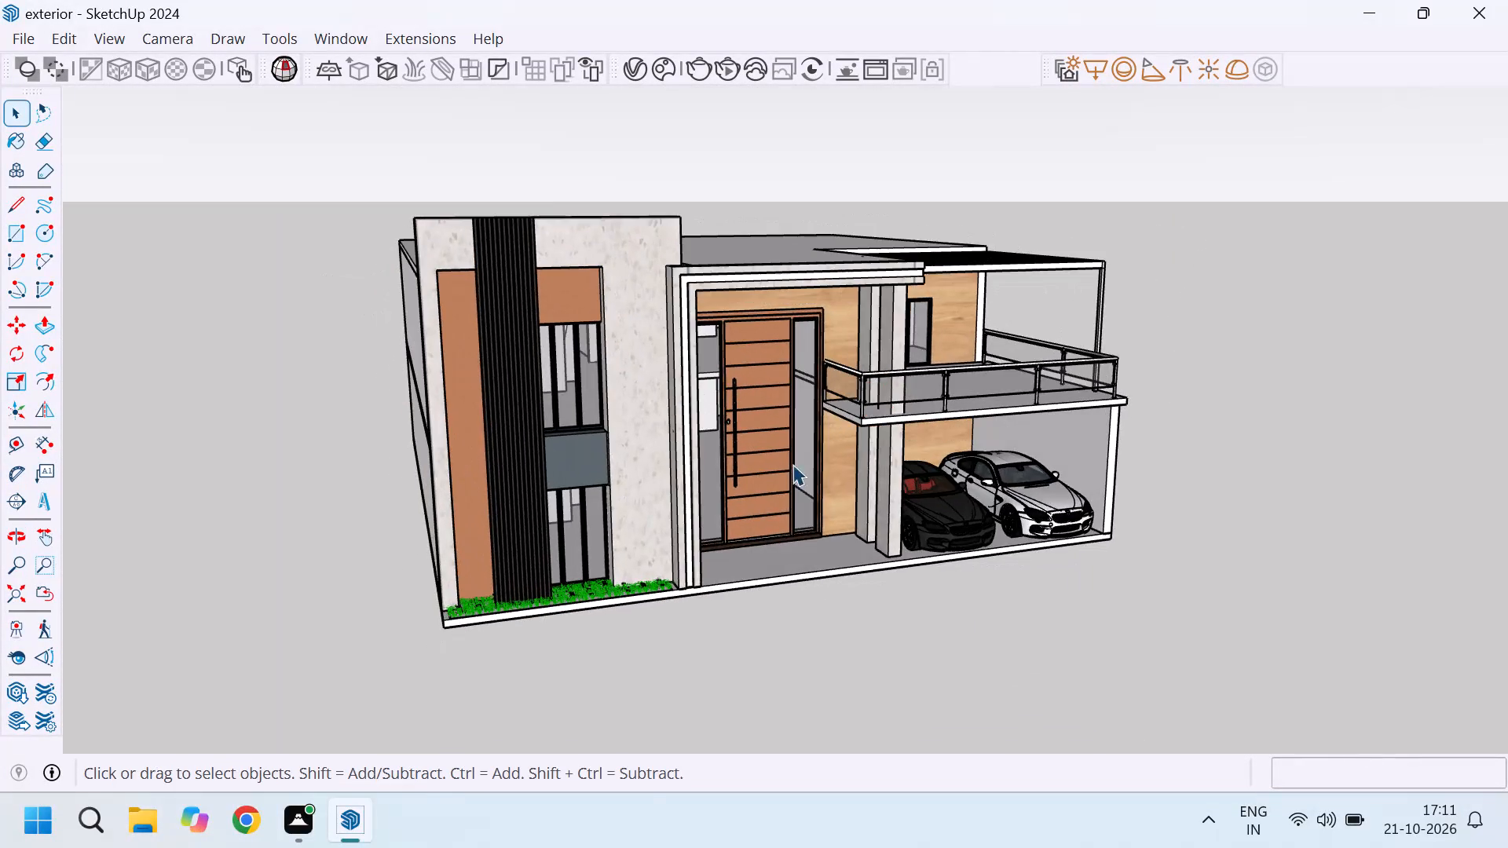
scroll(587, 459, "down", 2)
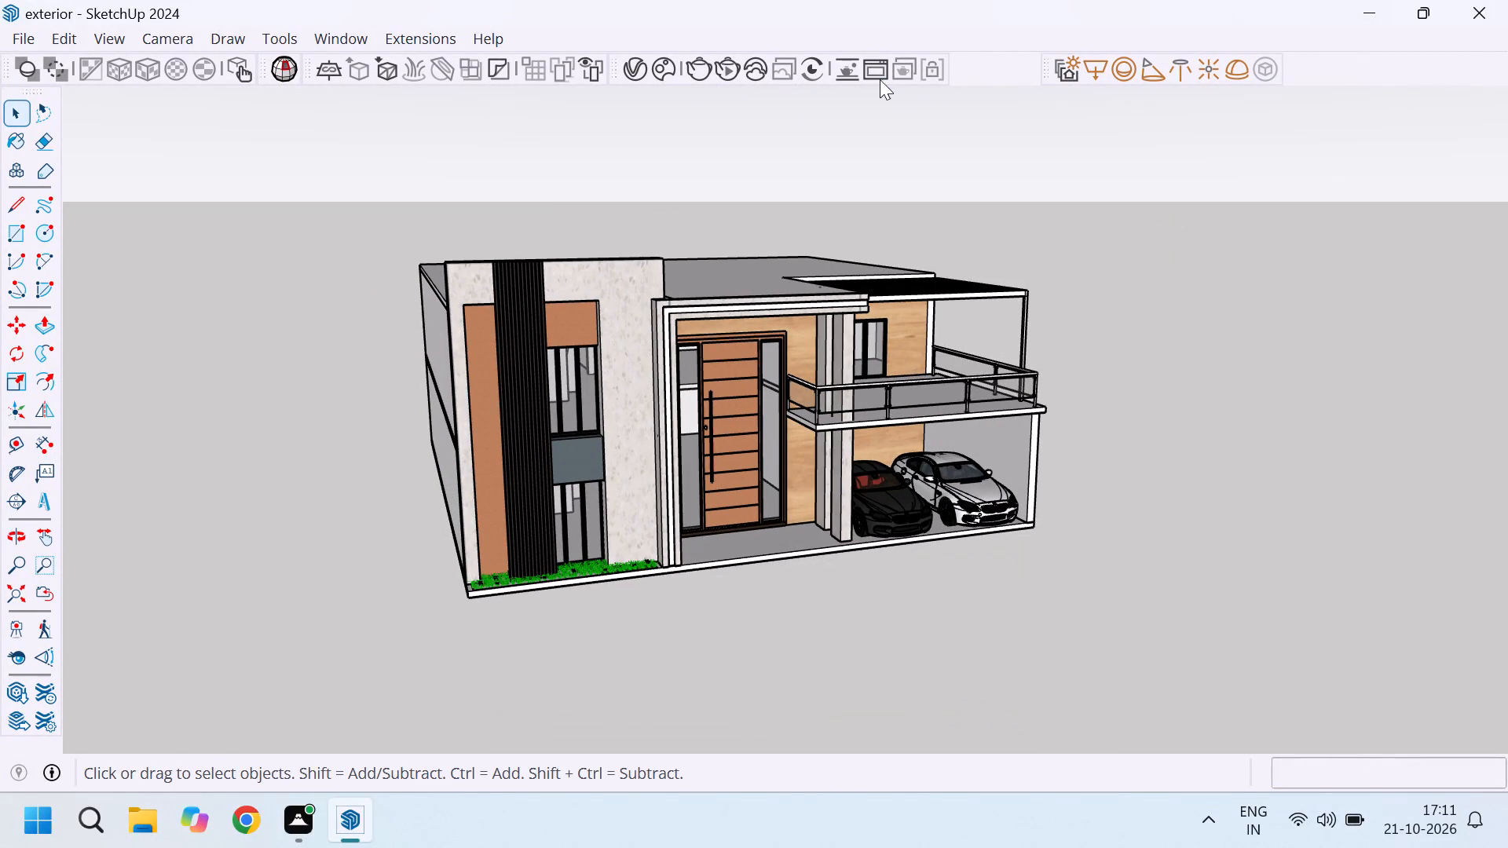
Open the V-Ray frame buffer and start an interactive render of the house exterior.
left_click(879, 75)
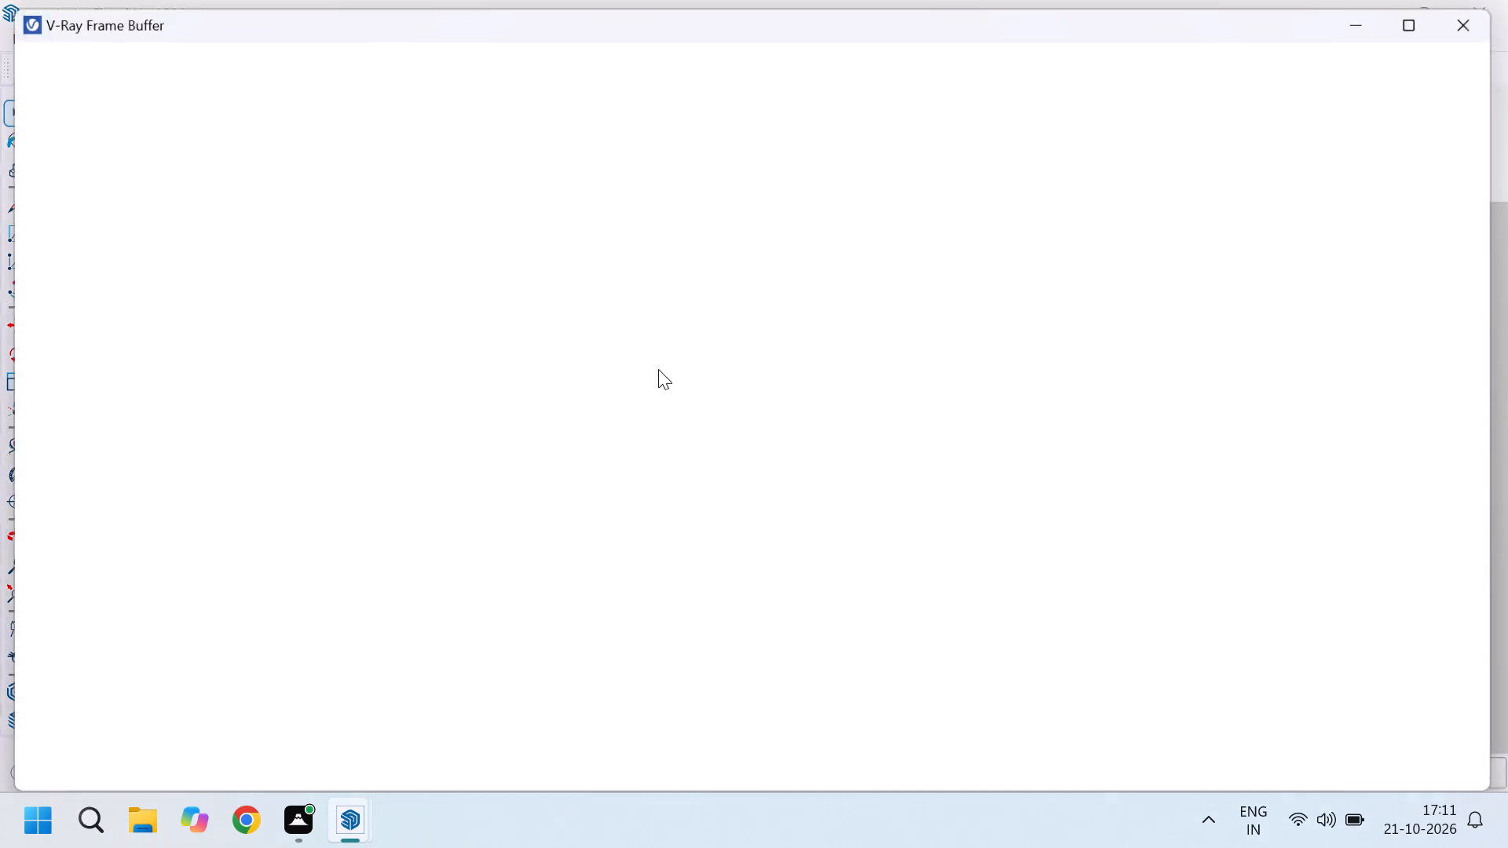
left_click(1020, 74)
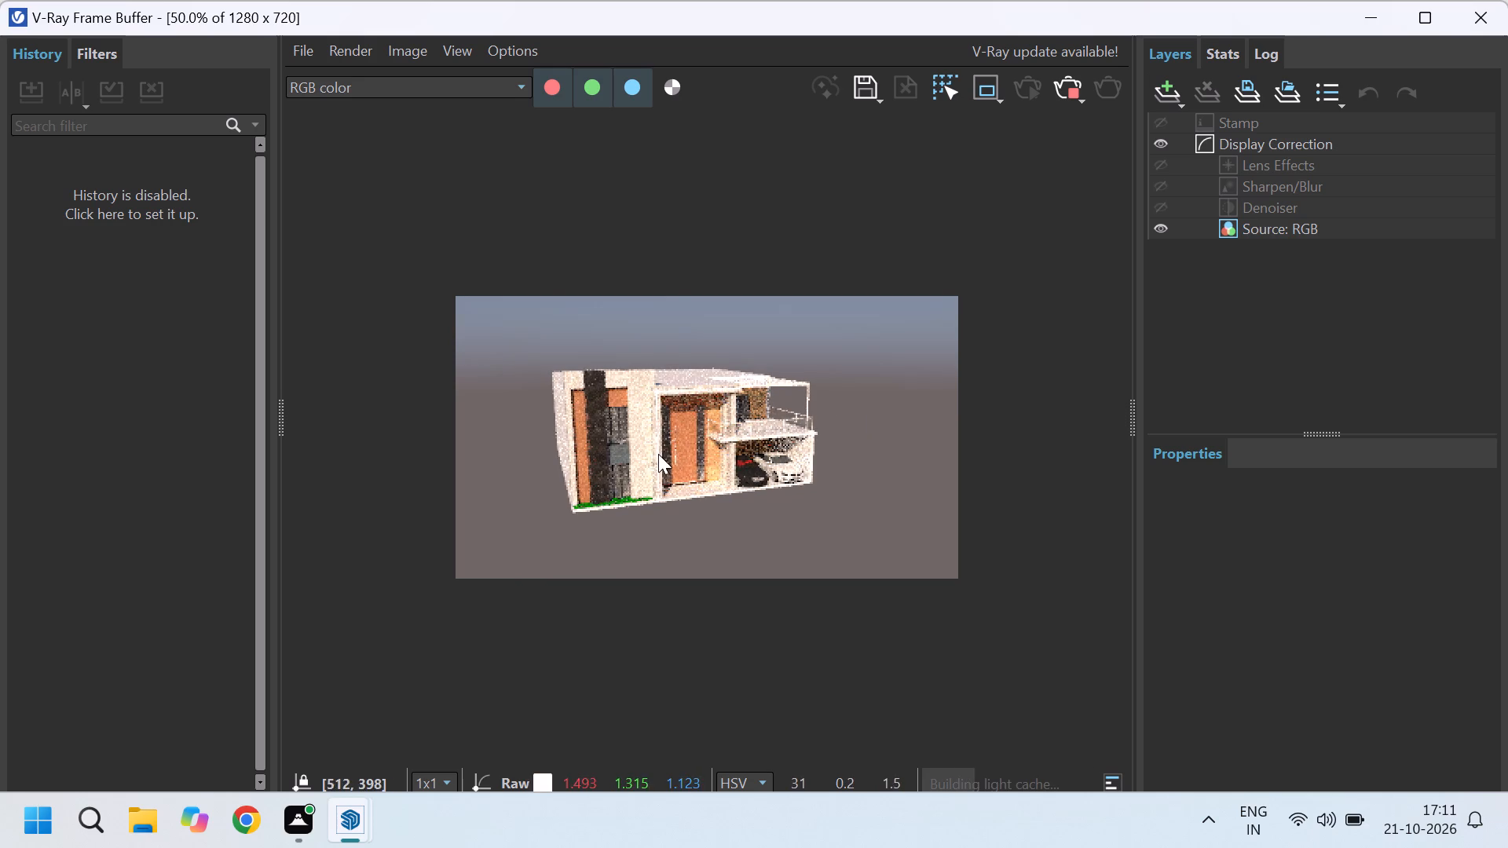
Inspect the rendered house exterior at different zoom levels as it refines, and close the frame buffer.
scroll(717, 458, "up", 1)
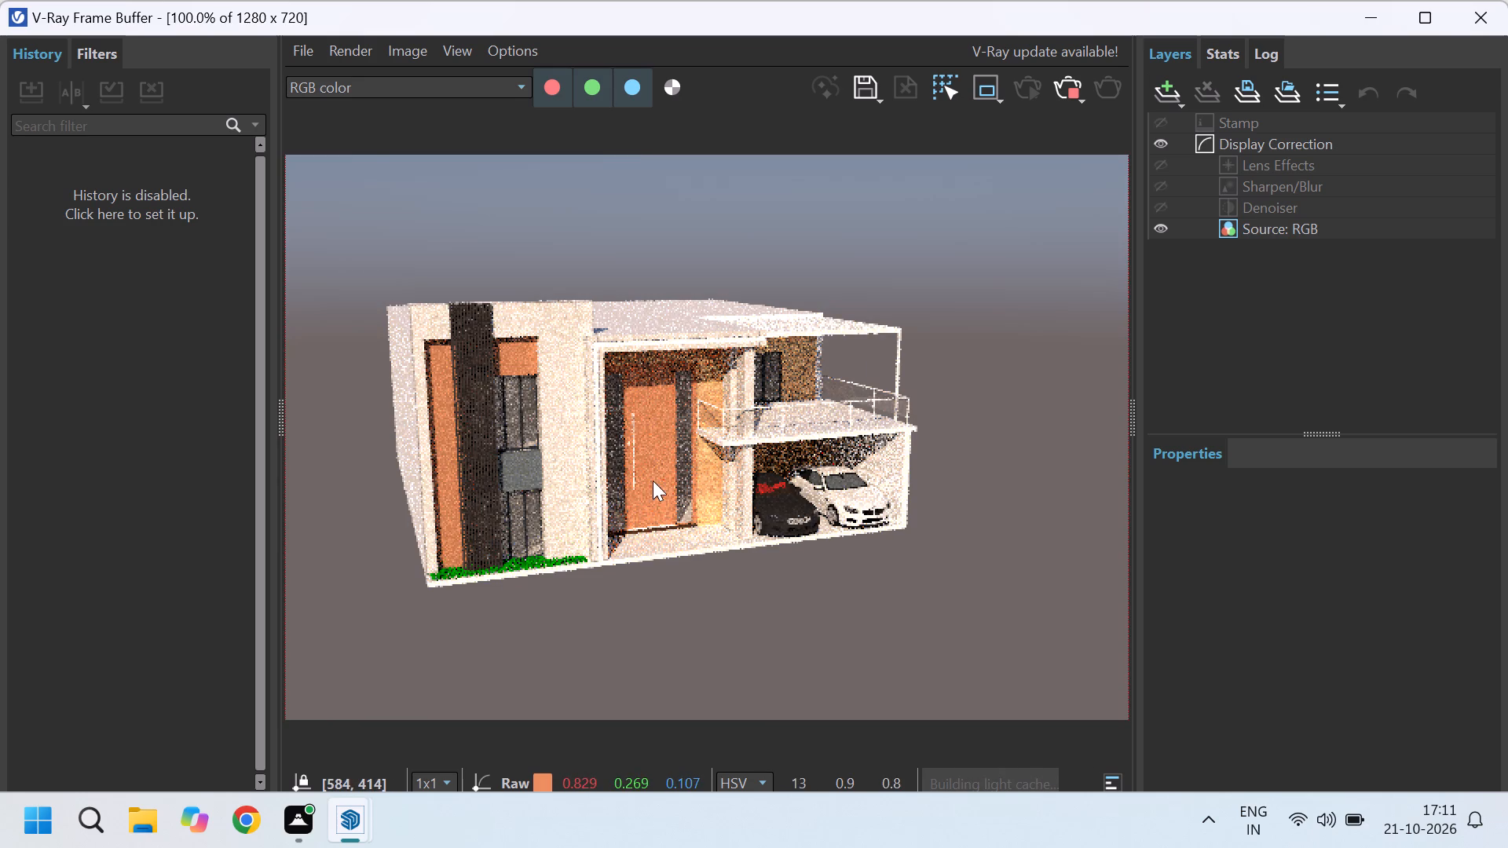
scroll(631, 481, "up", 1)
scroll(701, 484, "down", 1)
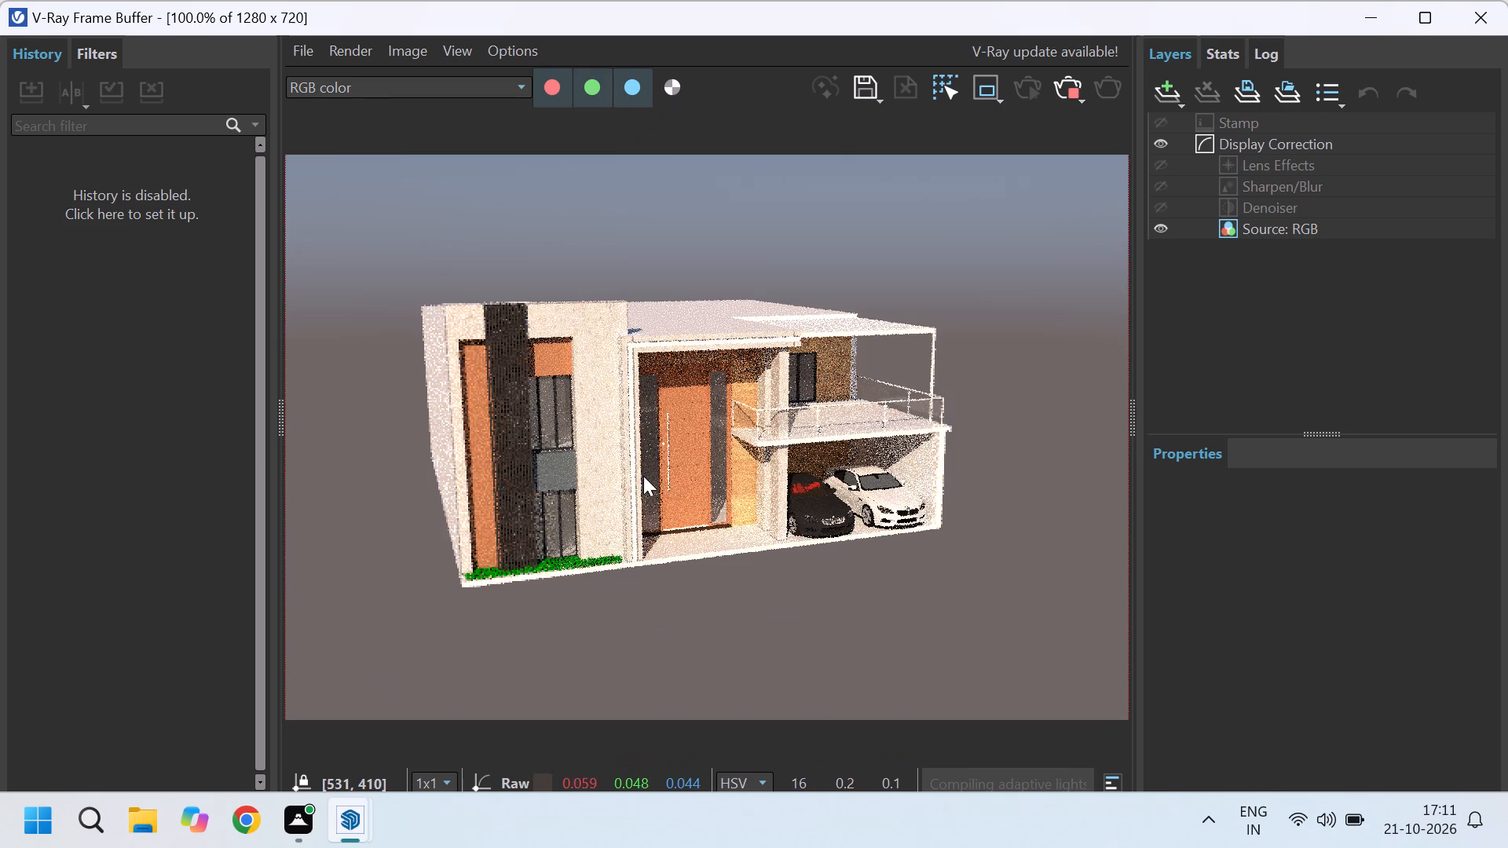
scroll(619, 470, "up", 2)
scroll(636, 477, "down", 1)
scroll(784, 487, "down", 2)
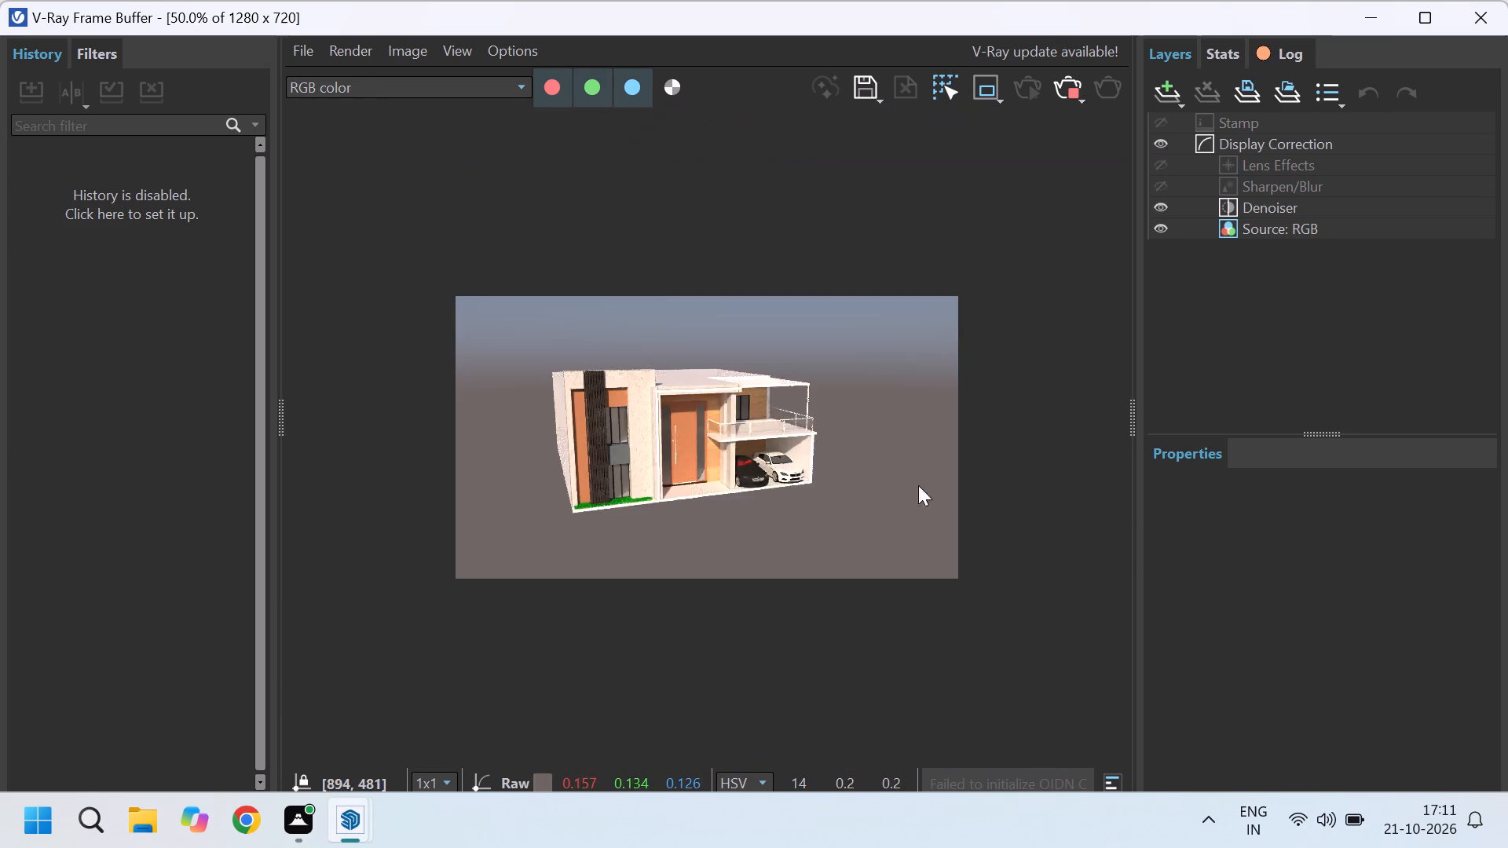
scroll(737, 468, "up", 1)
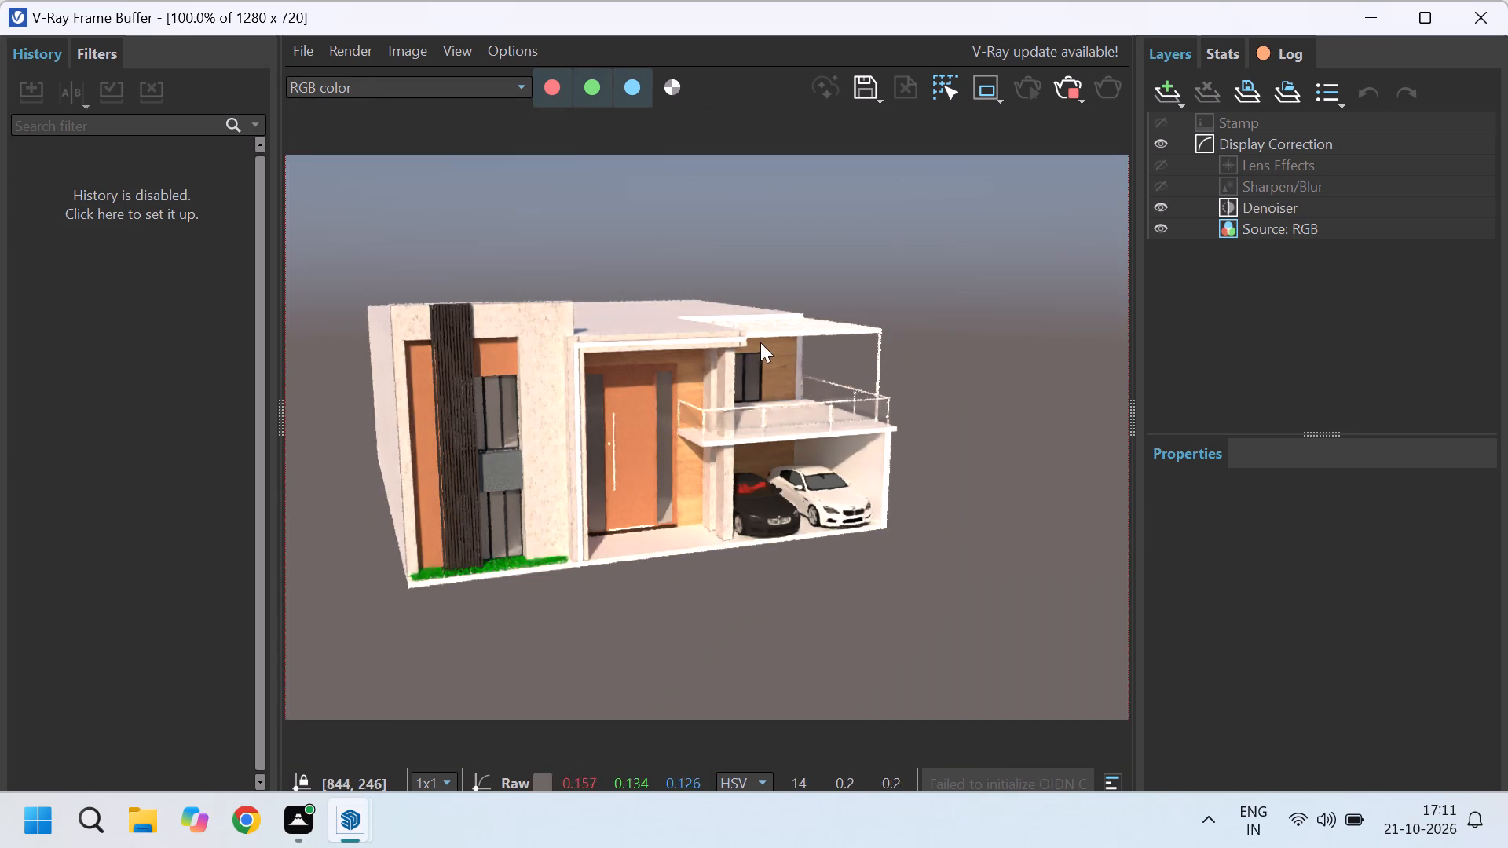
middle_click_drag(979, 313, 935, 323)
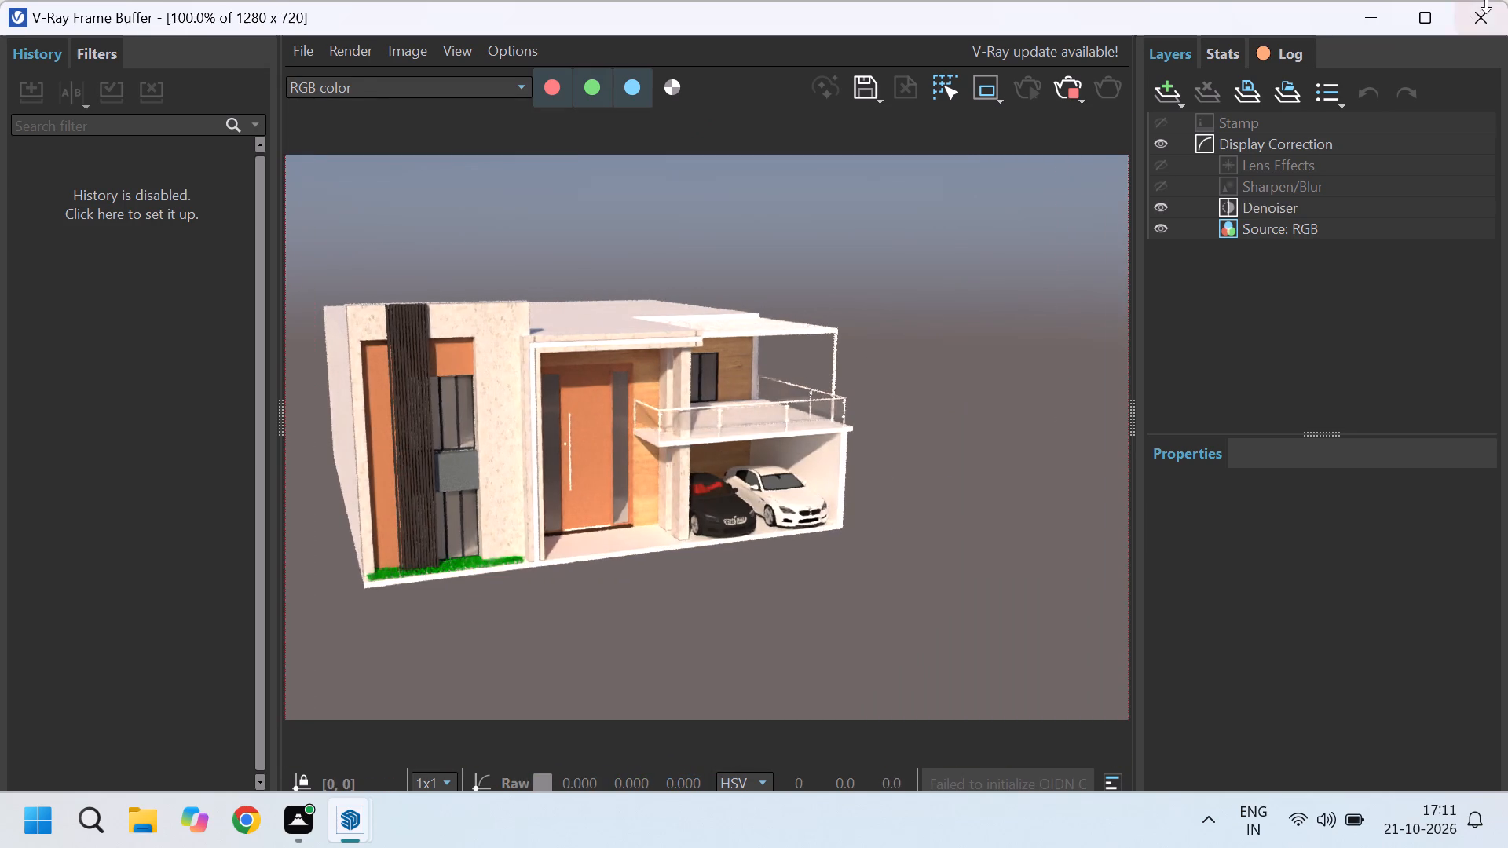
left_click(1500, 14)
Place the viewing camera on the ground in front of the house's main entrance with Position Camera.
middle_click_drag(810, 525, 752, 499)
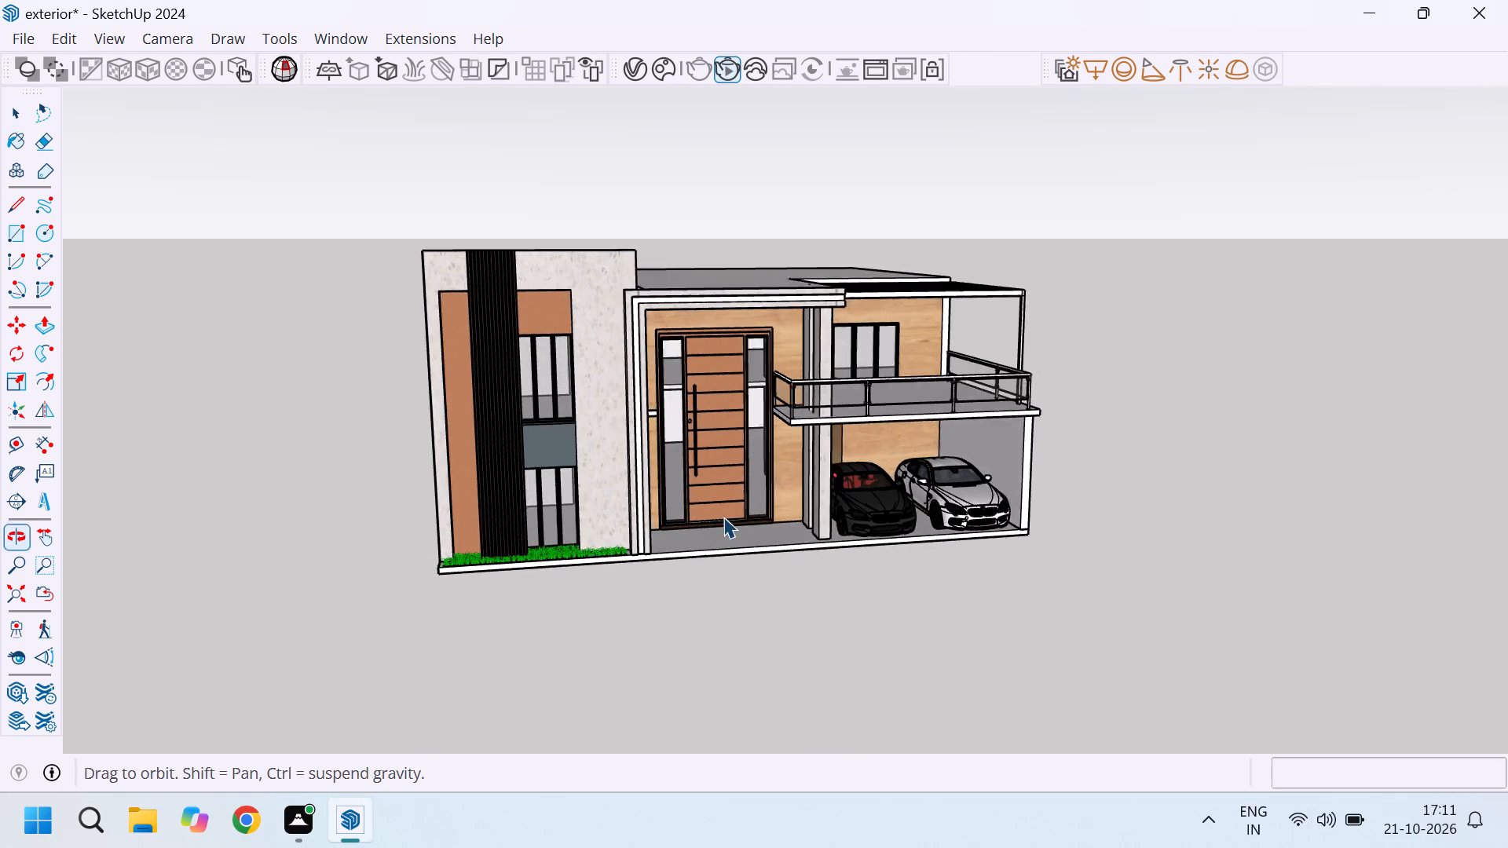
scroll(708, 530, "up", 4)
scroll(737, 548, "down", 2)
middle_click_drag(753, 546, 712, 553)
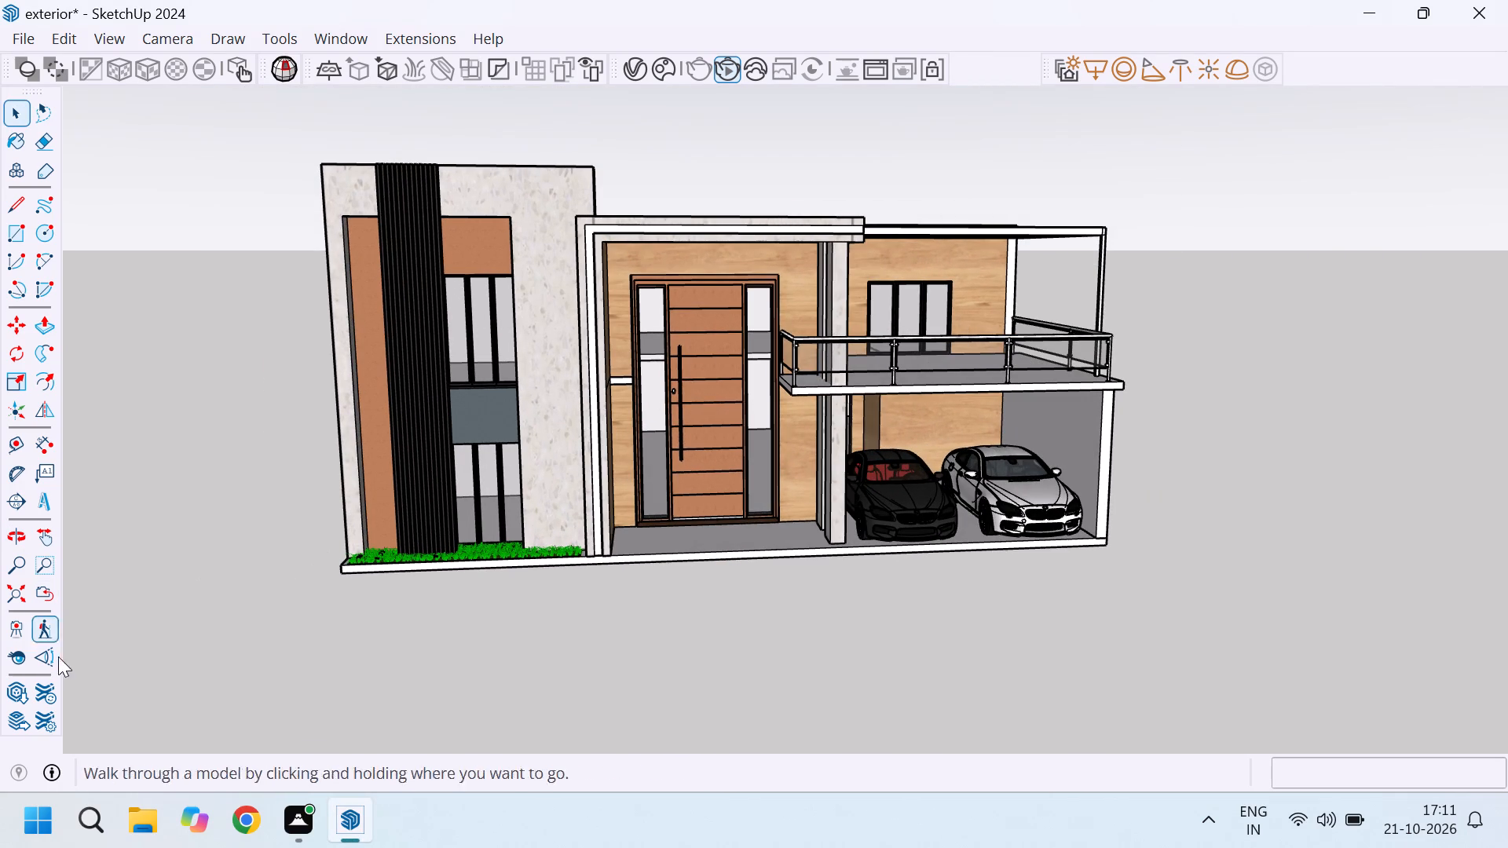
left_click(16, 627)
left_click(727, 707)
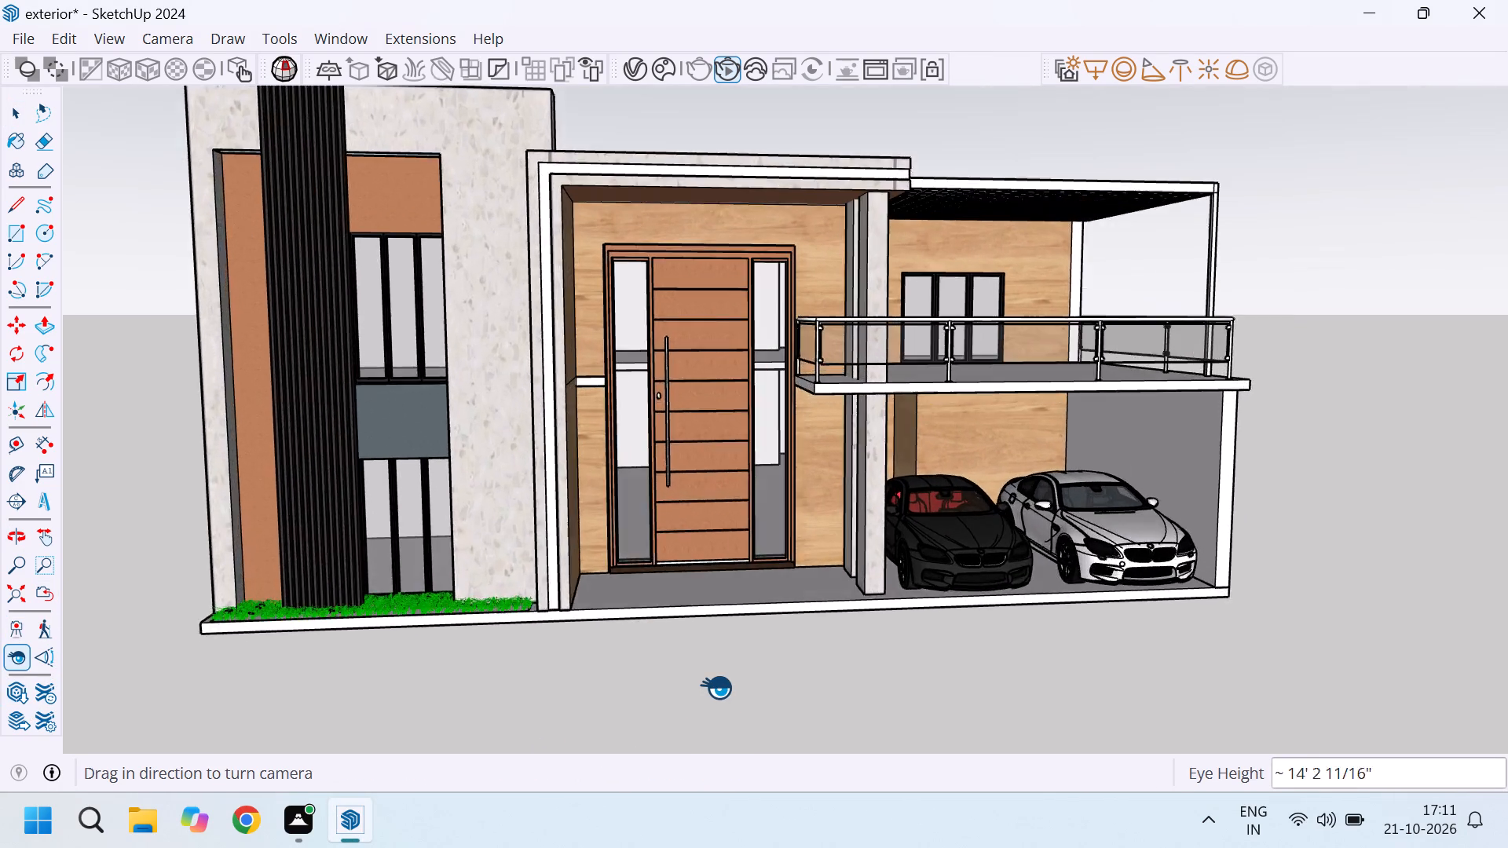
Reposition the camera on the ground in front of the main entrance with Position Camera, framing the whole house front.
scroll(697, 682, "down", 7)
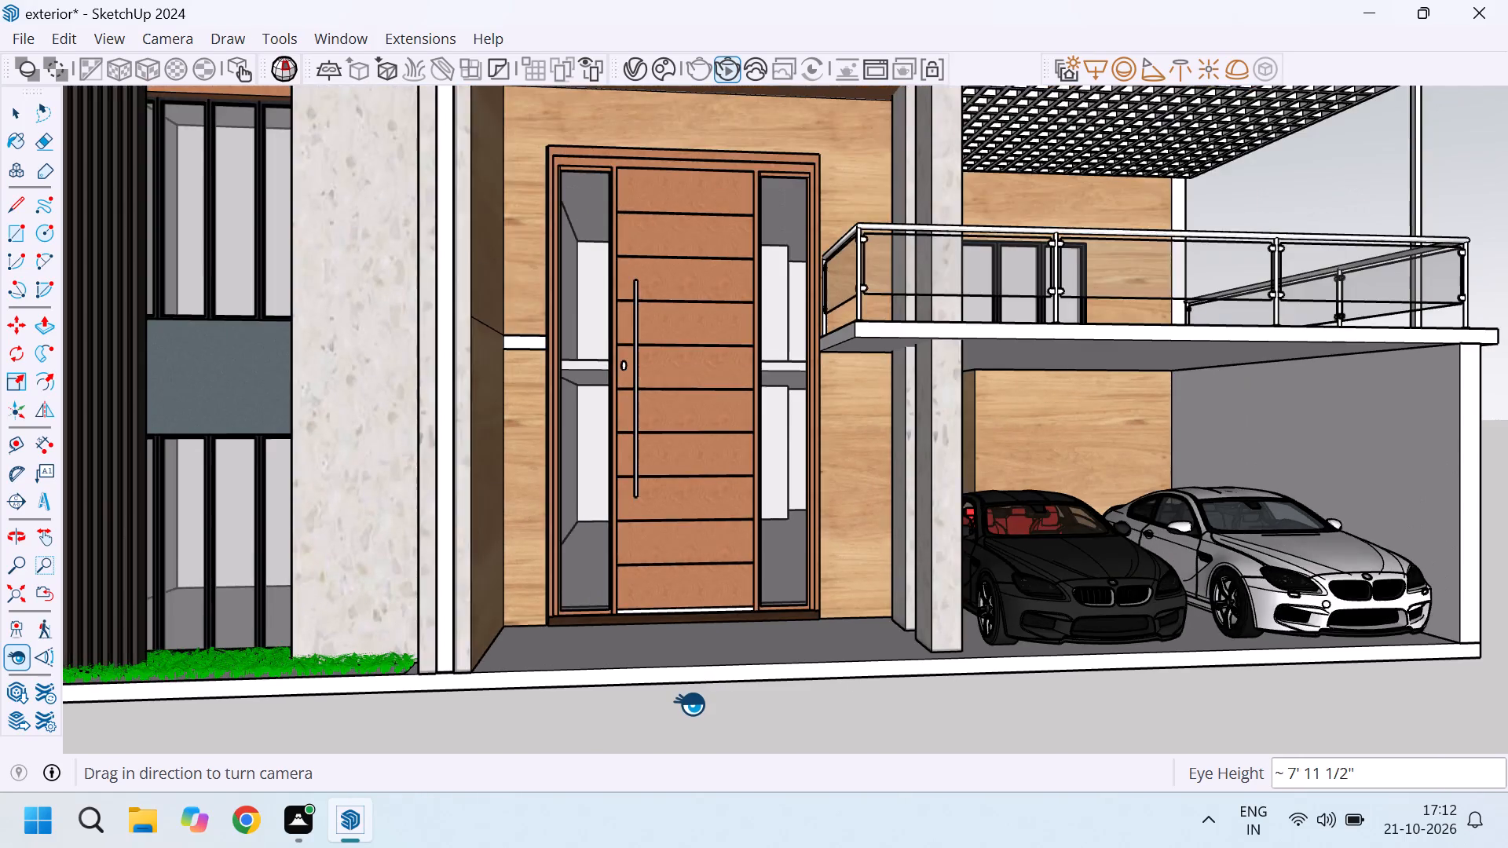
scroll(690, 704, "down", 3)
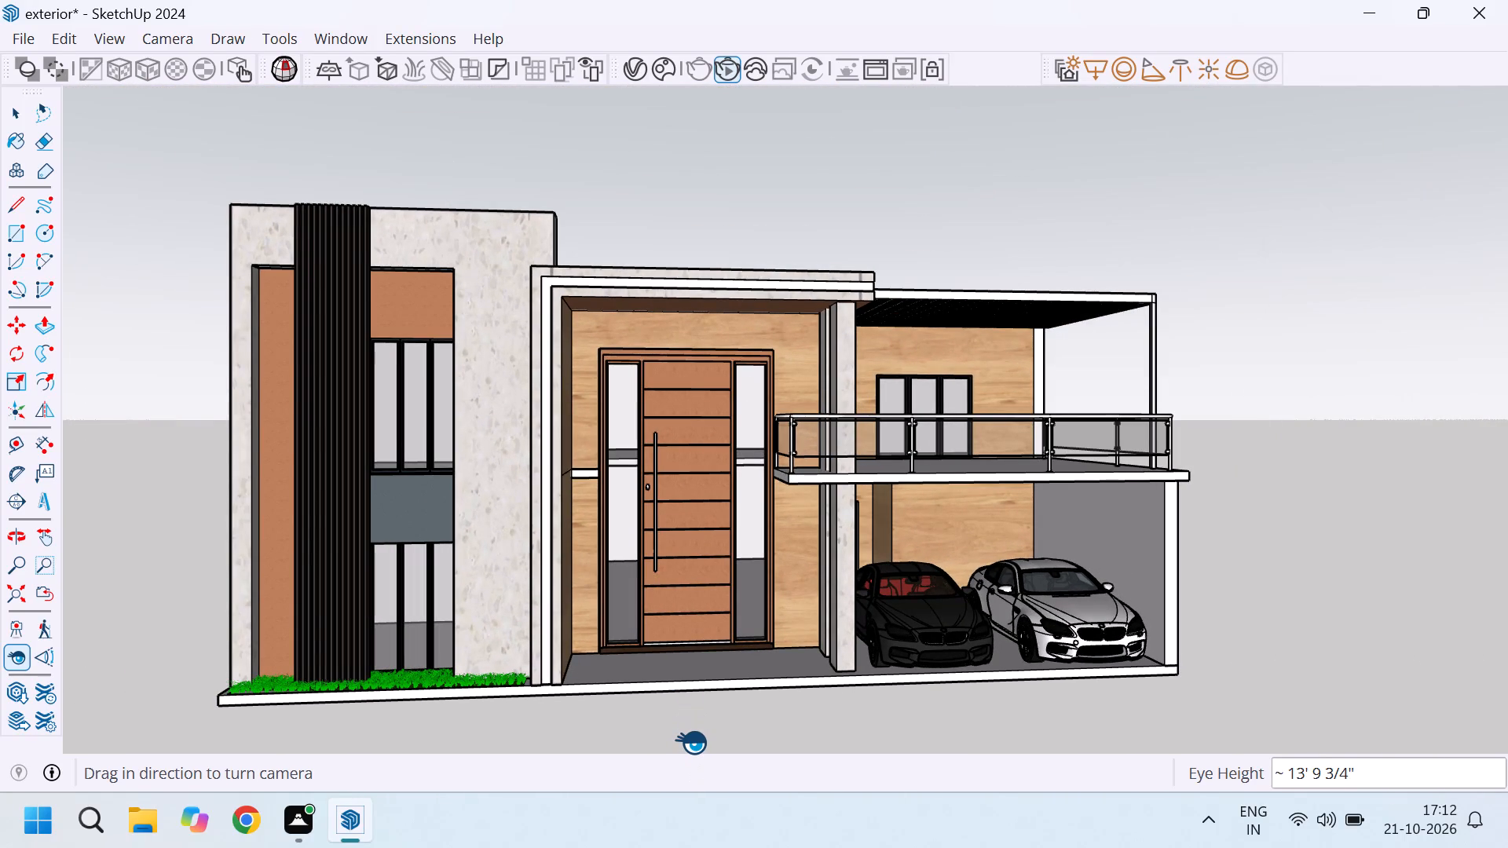
scroll(681, 700, "down", 5)
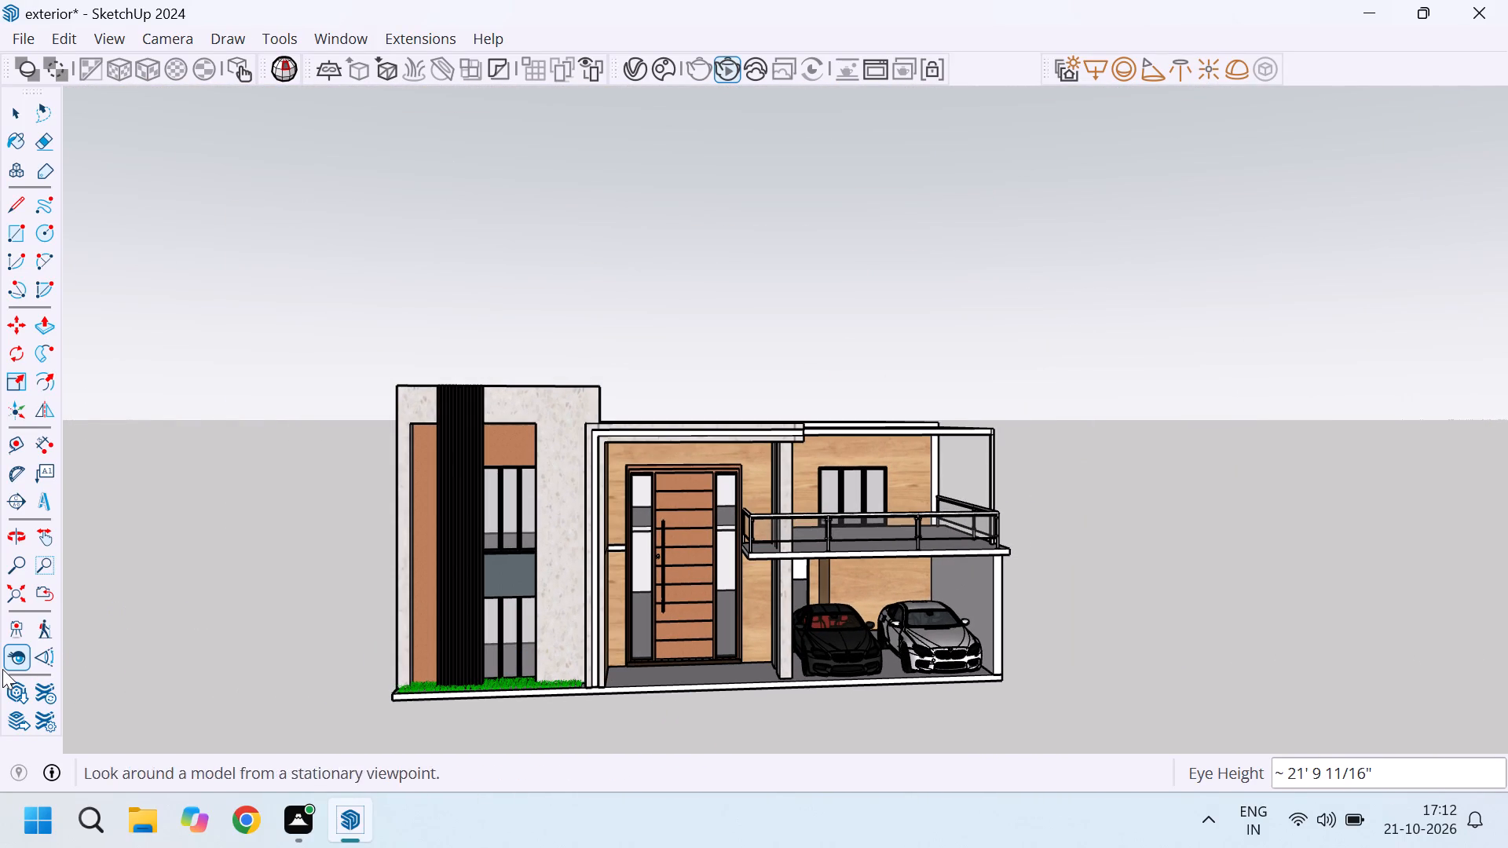
left_click(13, 628)
scroll(641, 717, "down", 5)
scroll(653, 744, "up", 7)
left_click(674, 743)
left_click_drag(674, 743, 680, 703)
scroll(664, 714, "down", 5)
scroll(670, 595, "down", 15)
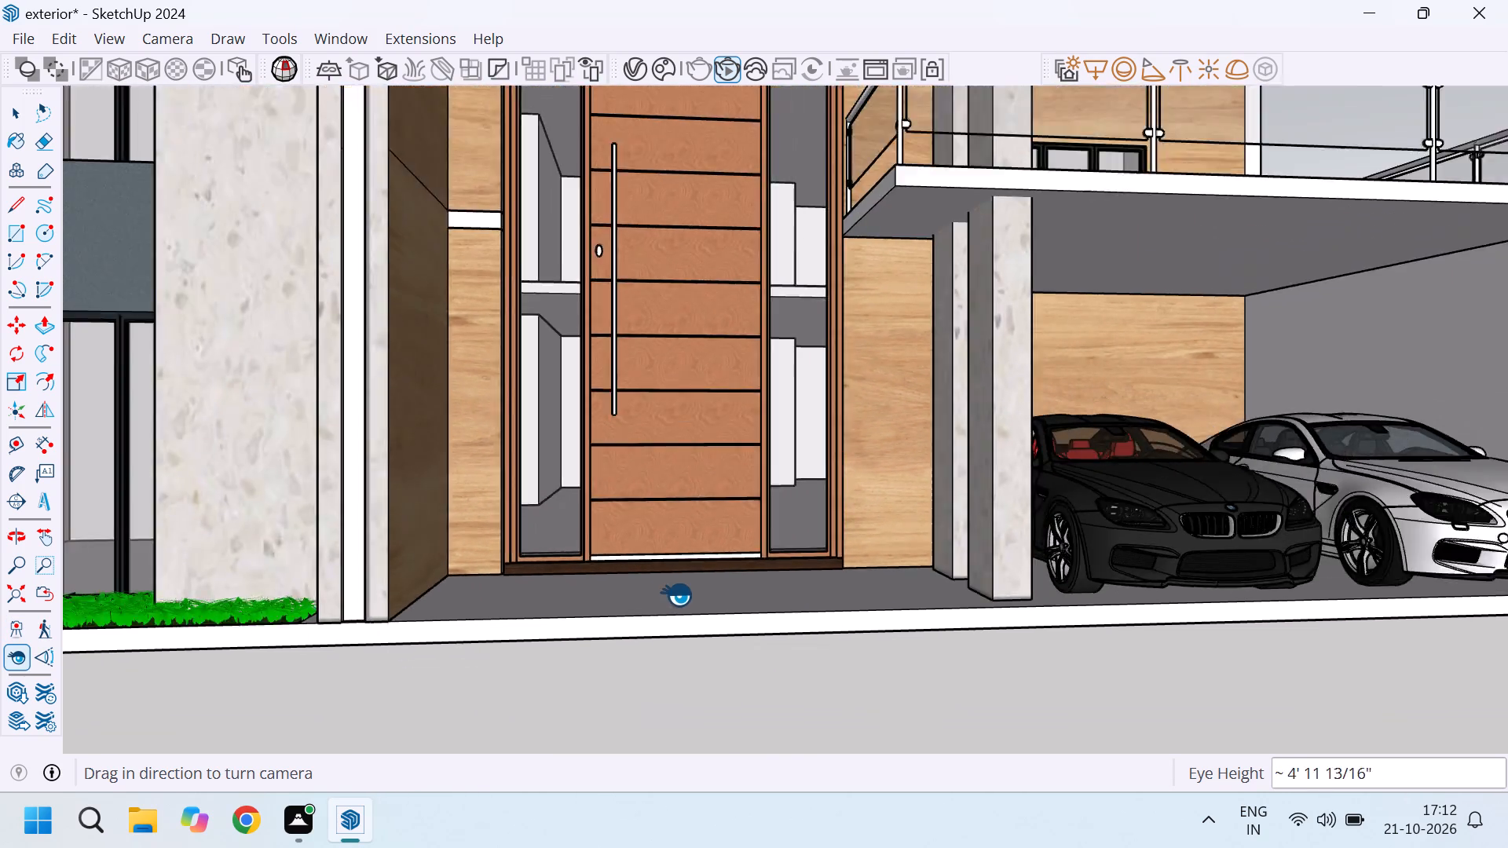
scroll(676, 594, "down", 3)
scroll(623, 507, "down", 3)
left_click_drag(634, 488, 635, 467, "shift")
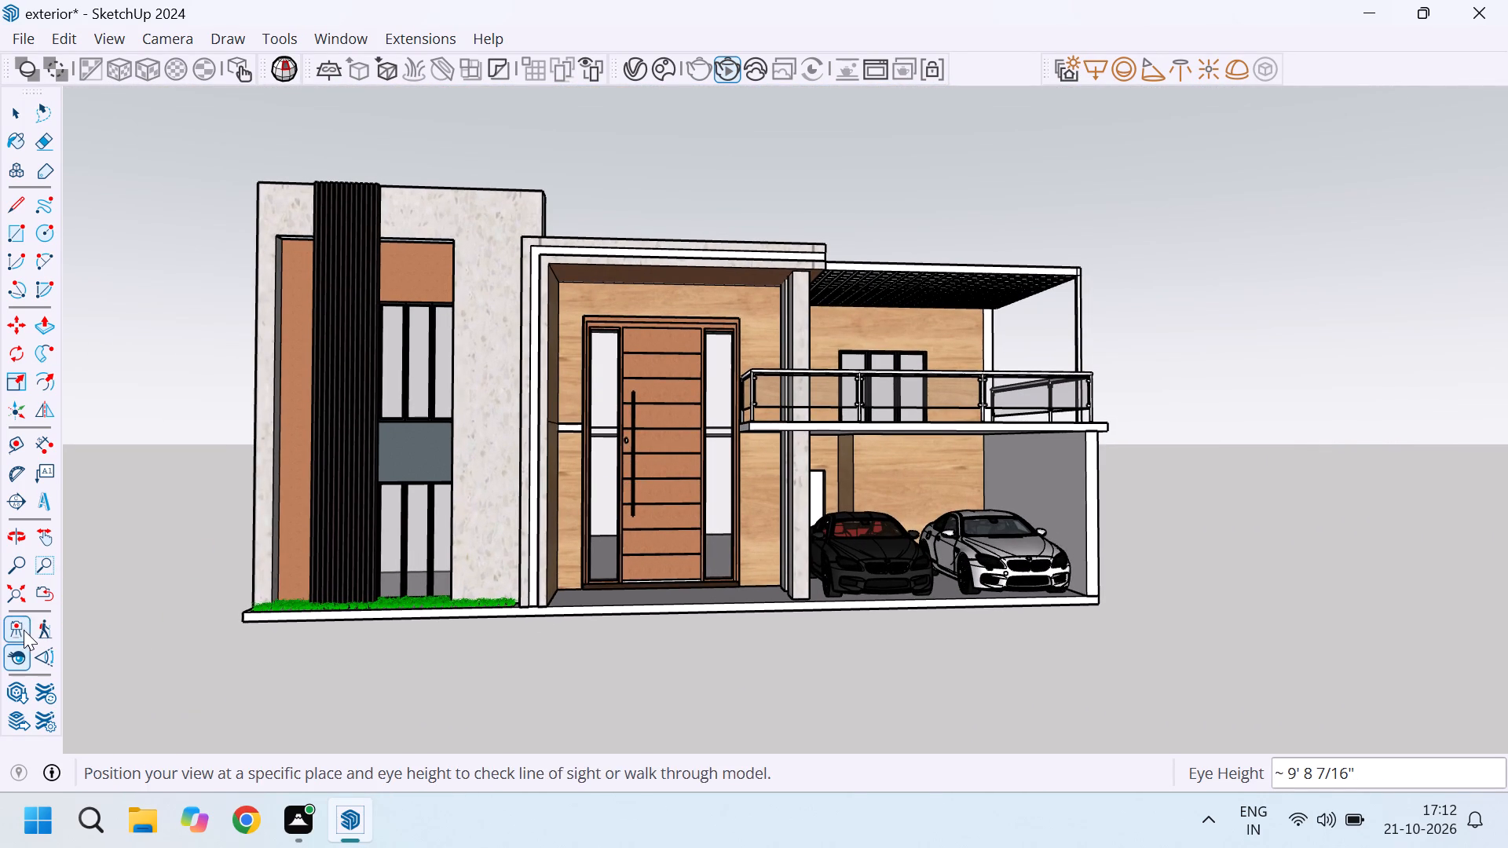
Narrow the camera's field of view to about 19.72 degrees with the Zoom tool, aimed at the main entrance.
left_click(20, 563)
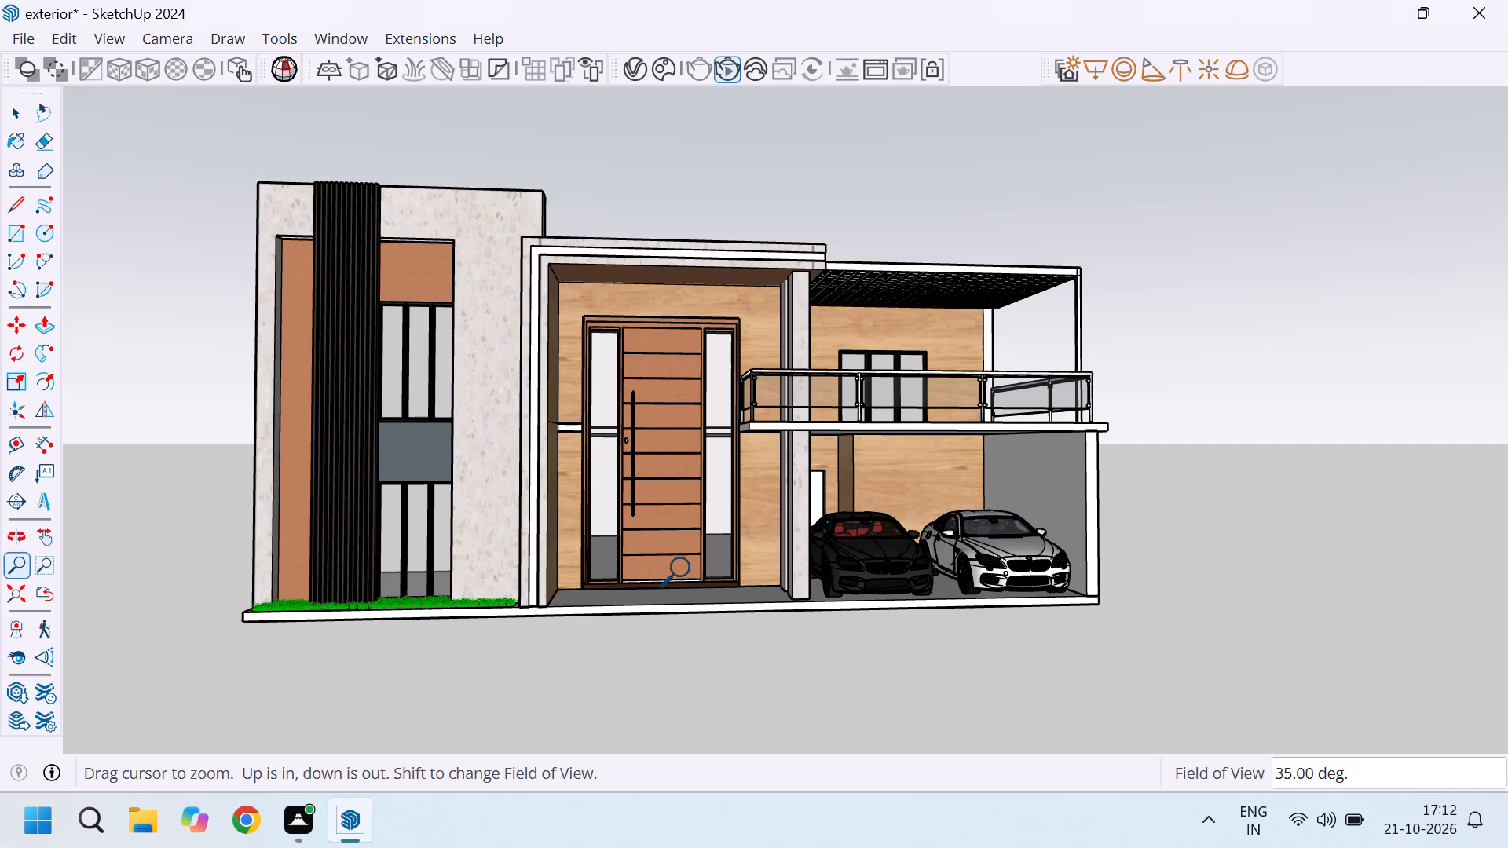
left_click_drag(667, 569, 665, 535, "shift")
double_click(665, 535, "shift")
left_click_drag(665, 531, 648, 521, "shift")
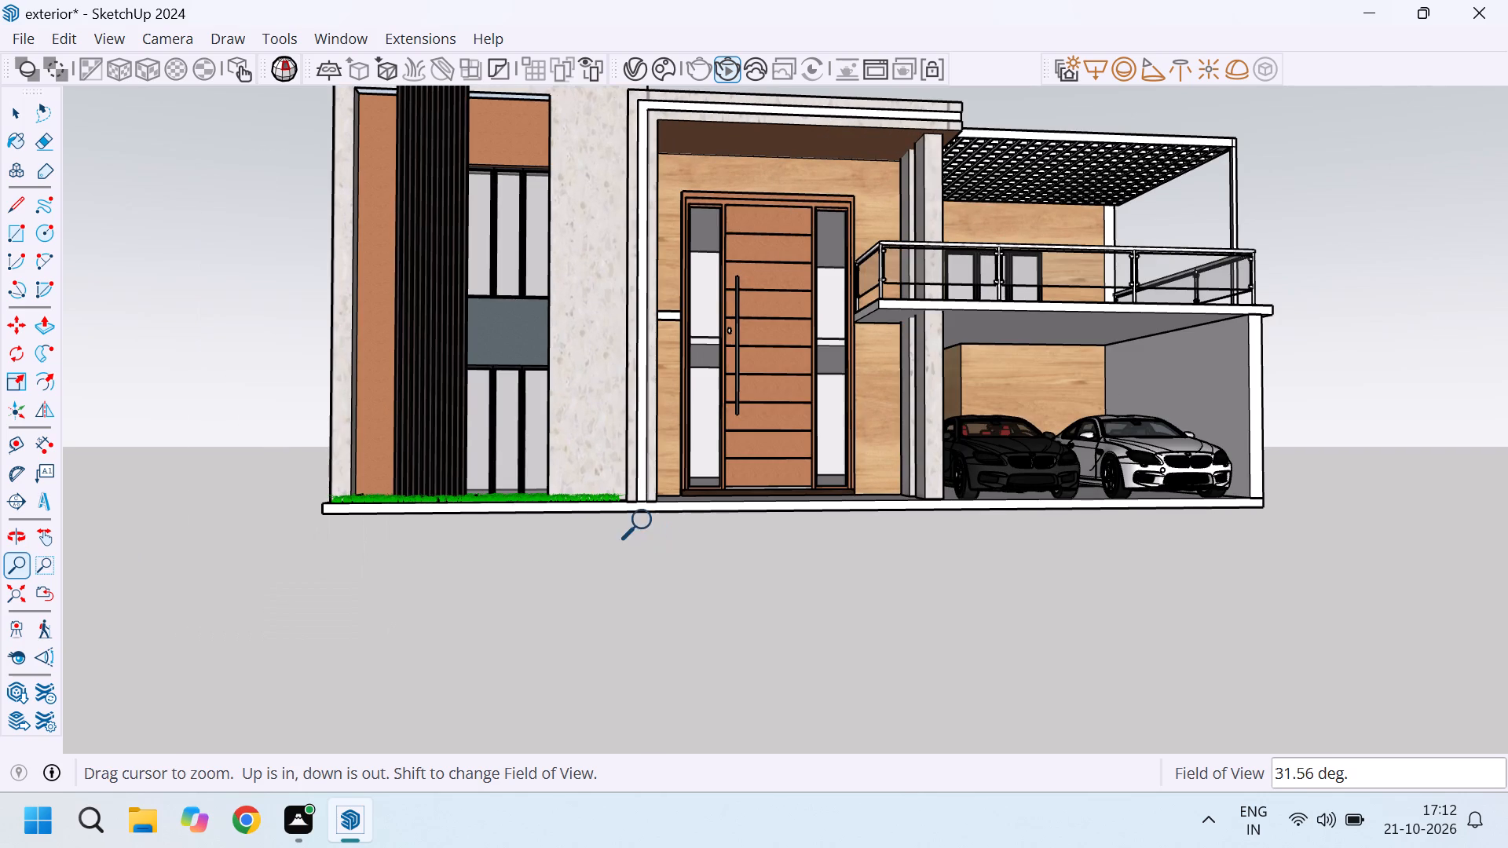
left_click_drag(648, 521, 696, 448, "shift")
left_click_drag(745, 473, 750, 421, "shift")
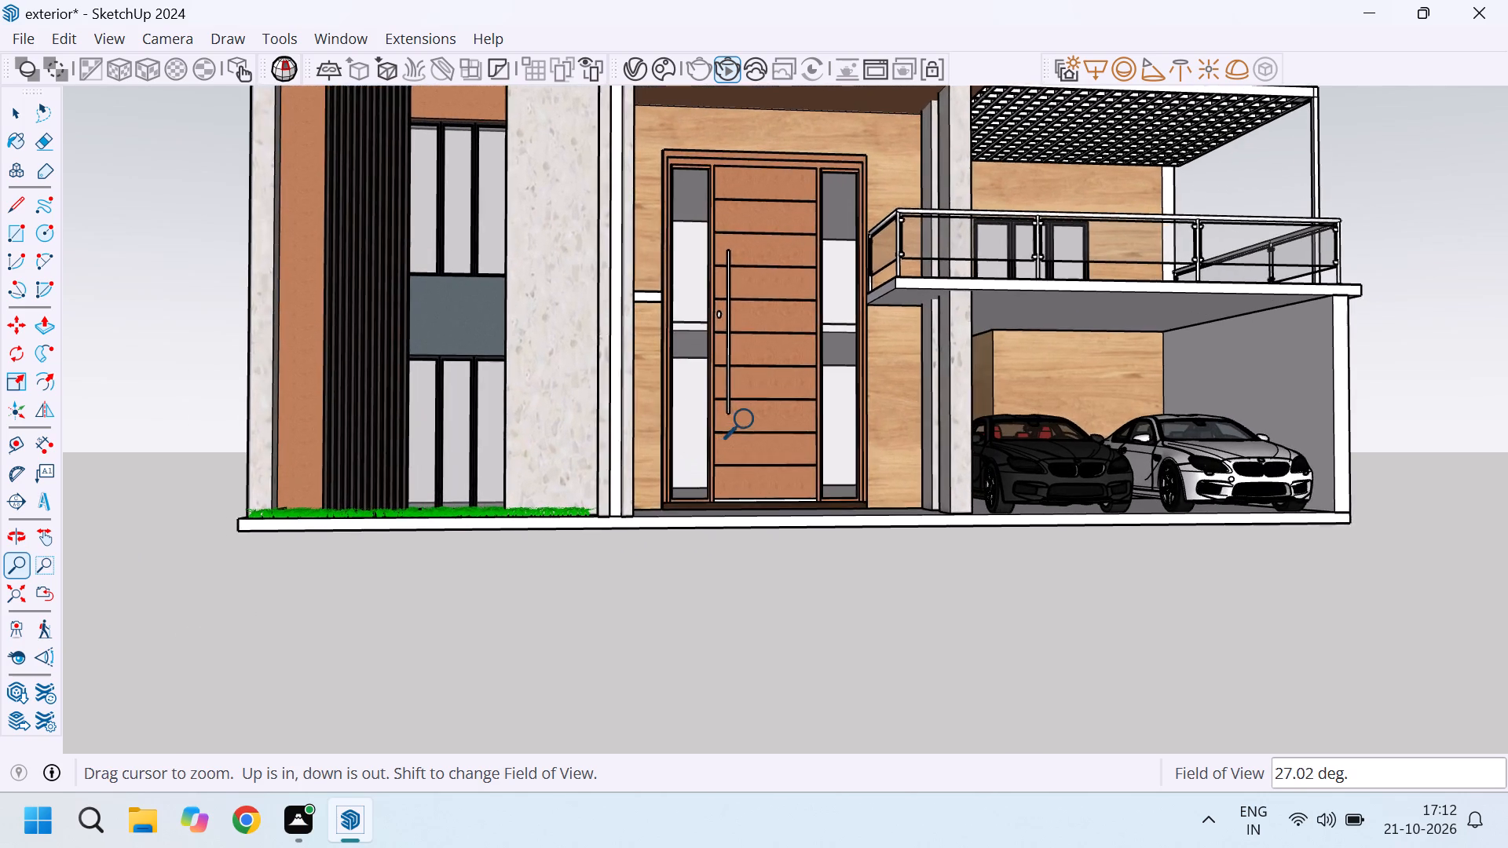
left_click_drag(750, 421, 738, 317, "shift")
Examine the main entrance door and the interior behind its glass sidelight up close.
scroll(680, 308, "up", 6)
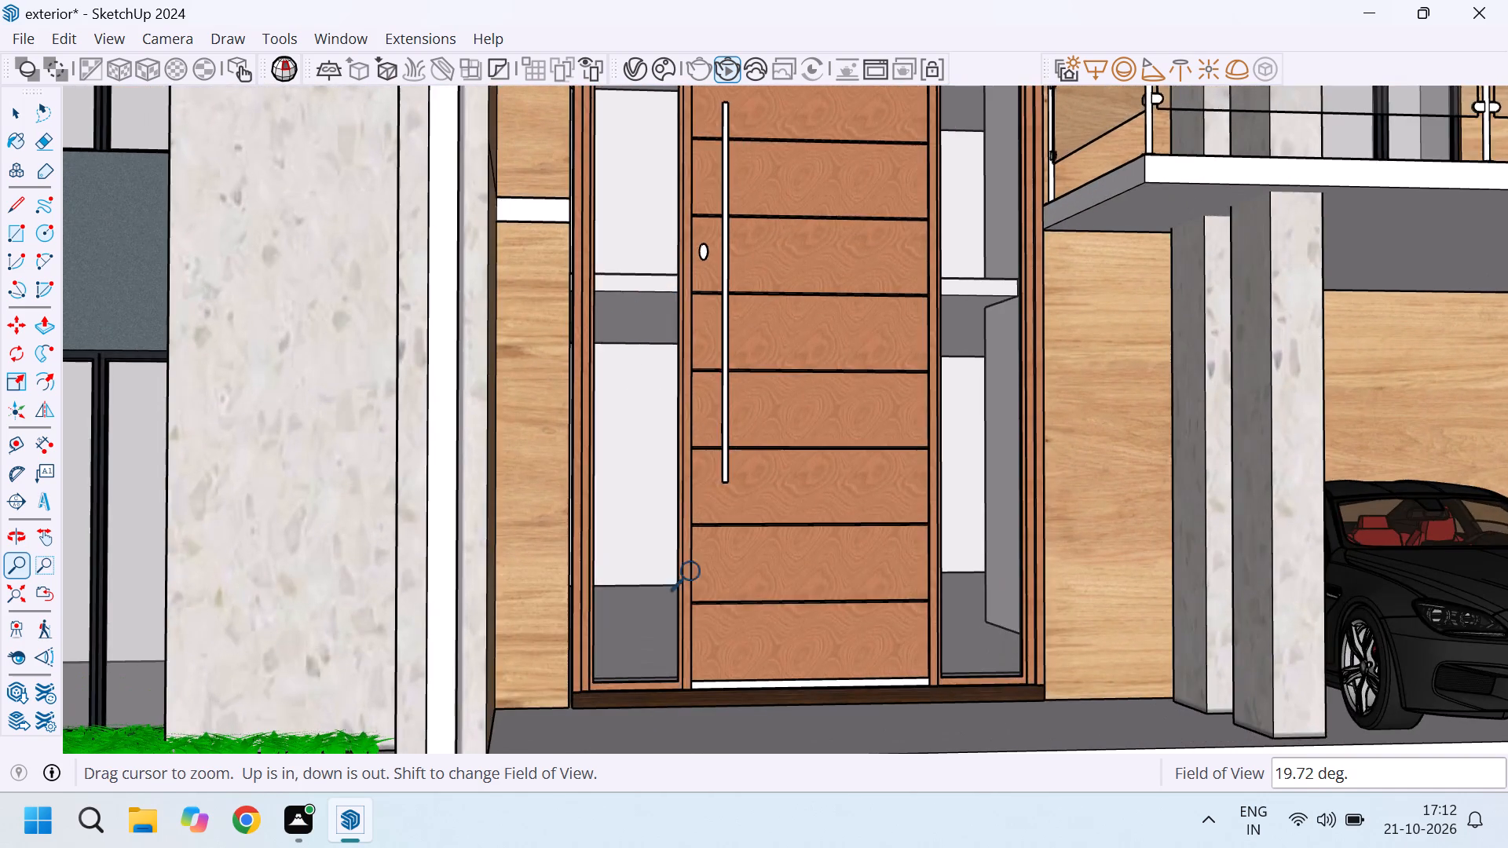
scroll(698, 591, "down", 5)
scroll(727, 375, "down", 6)
middle_click_drag(748, 317, 745, 351)
scroll(742, 366, "up", 10)
scroll(743, 437, "up", 12)
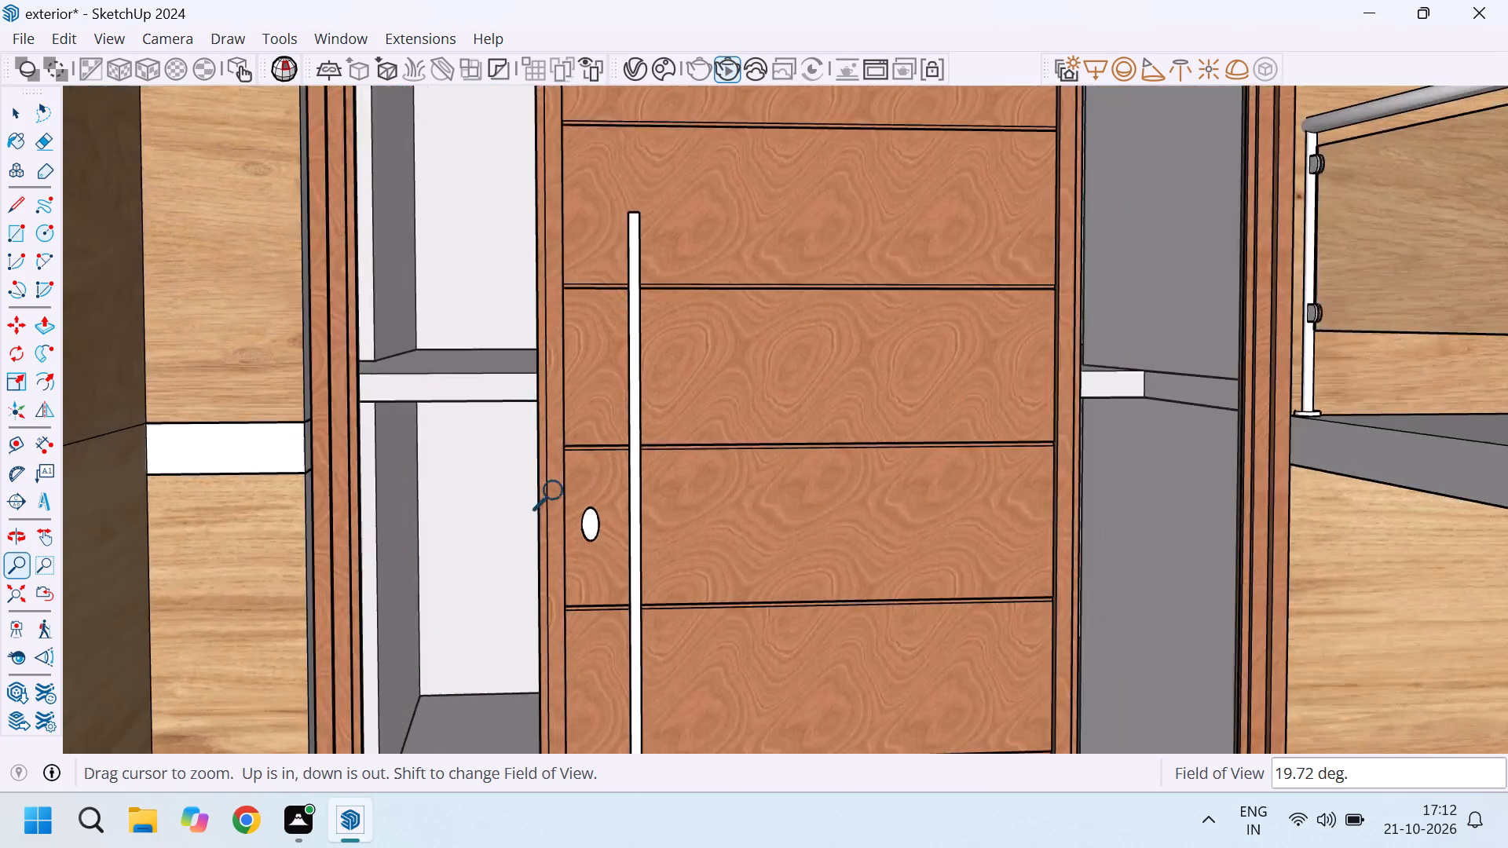
scroll(545, 497, "up", 20)
scroll(545, 497, "up", 20)
scroll(545, 497, "up", 1)
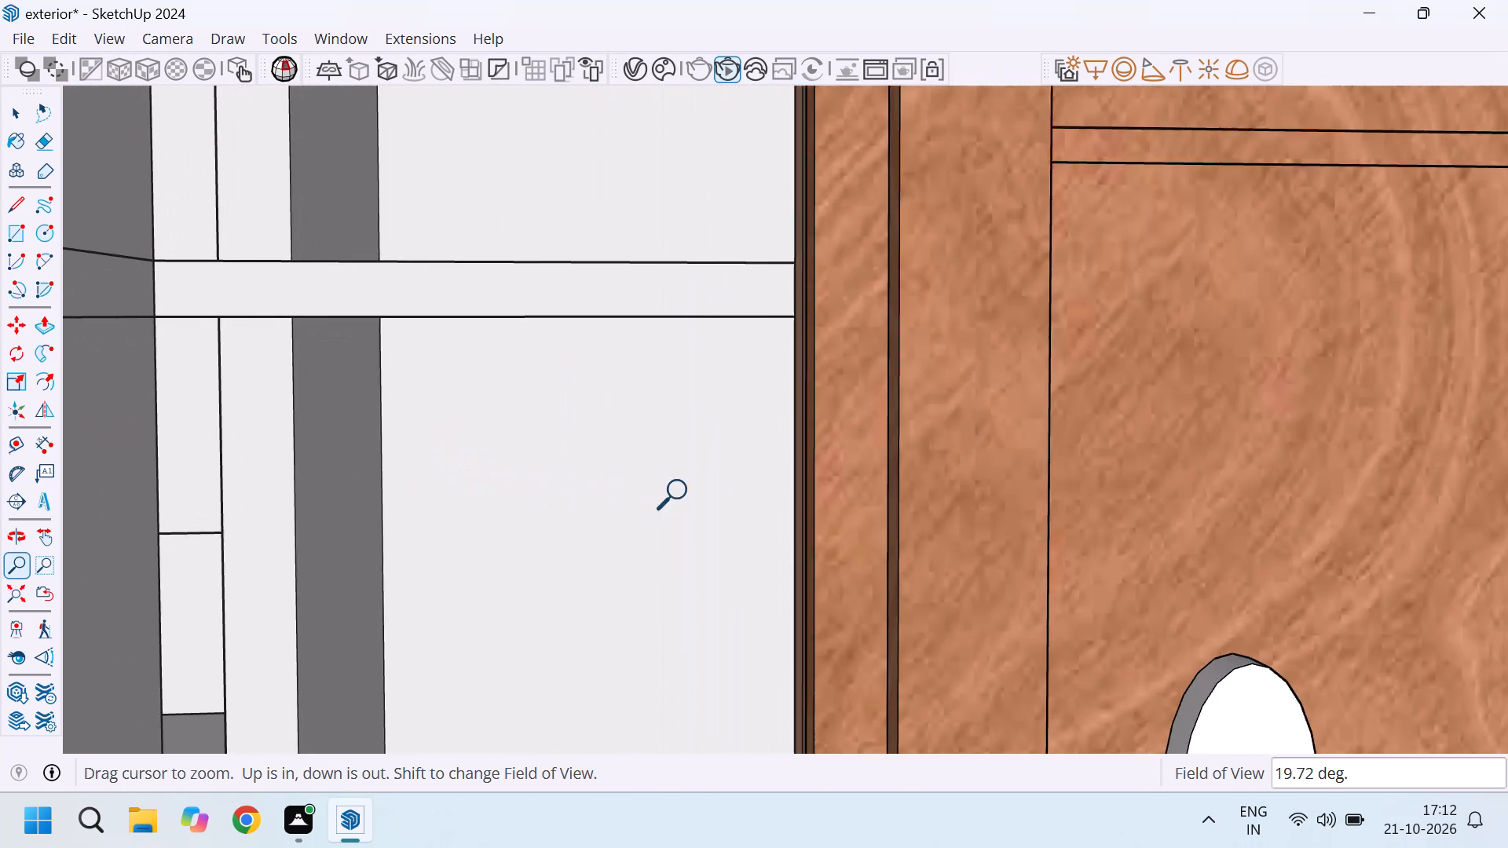
scroll(683, 492, "up", 20)
scroll(683, 492, "up", 6)
scroll(802, 488, "up", 8)
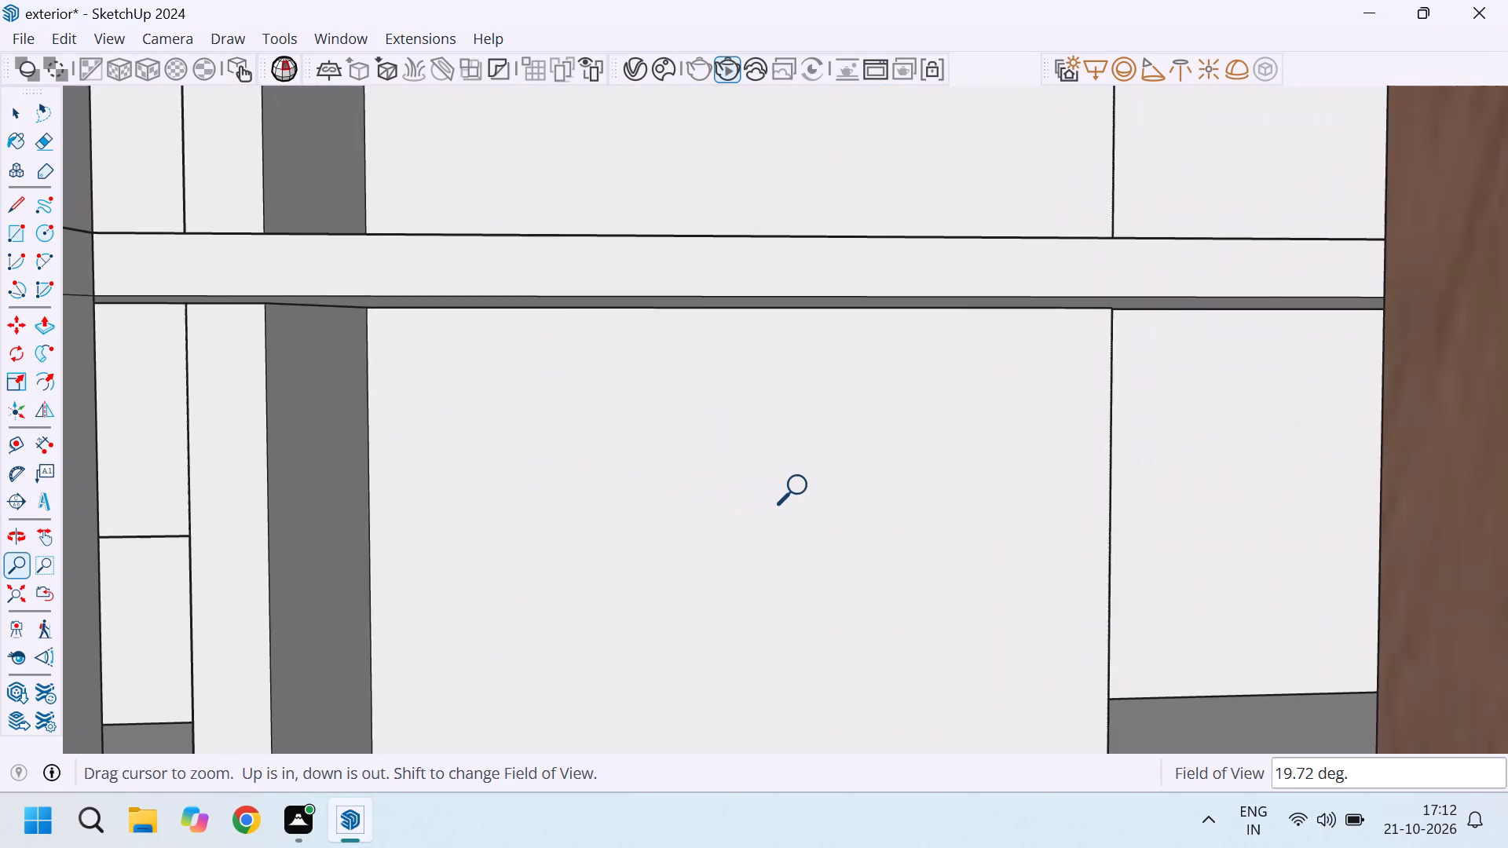
scroll(803, 487, "up", 14)
scroll(829, 468, "up", 20)
scroll(829, 468, "up", 8)
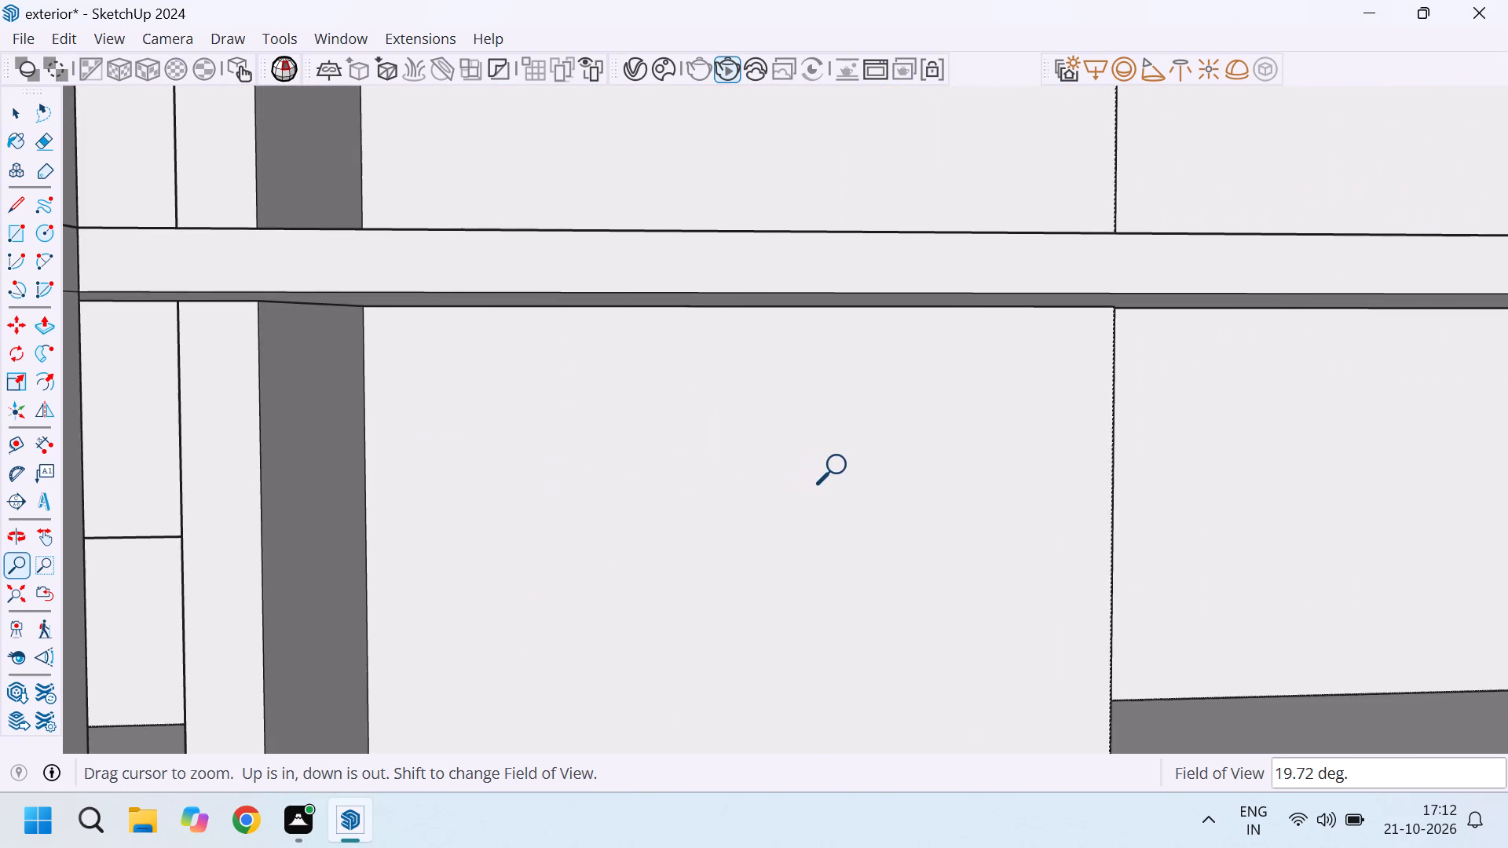
scroll(843, 466, "up", 20)
scroll(843, 466, "up", 5)
scroll(844, 506, "down", 7)
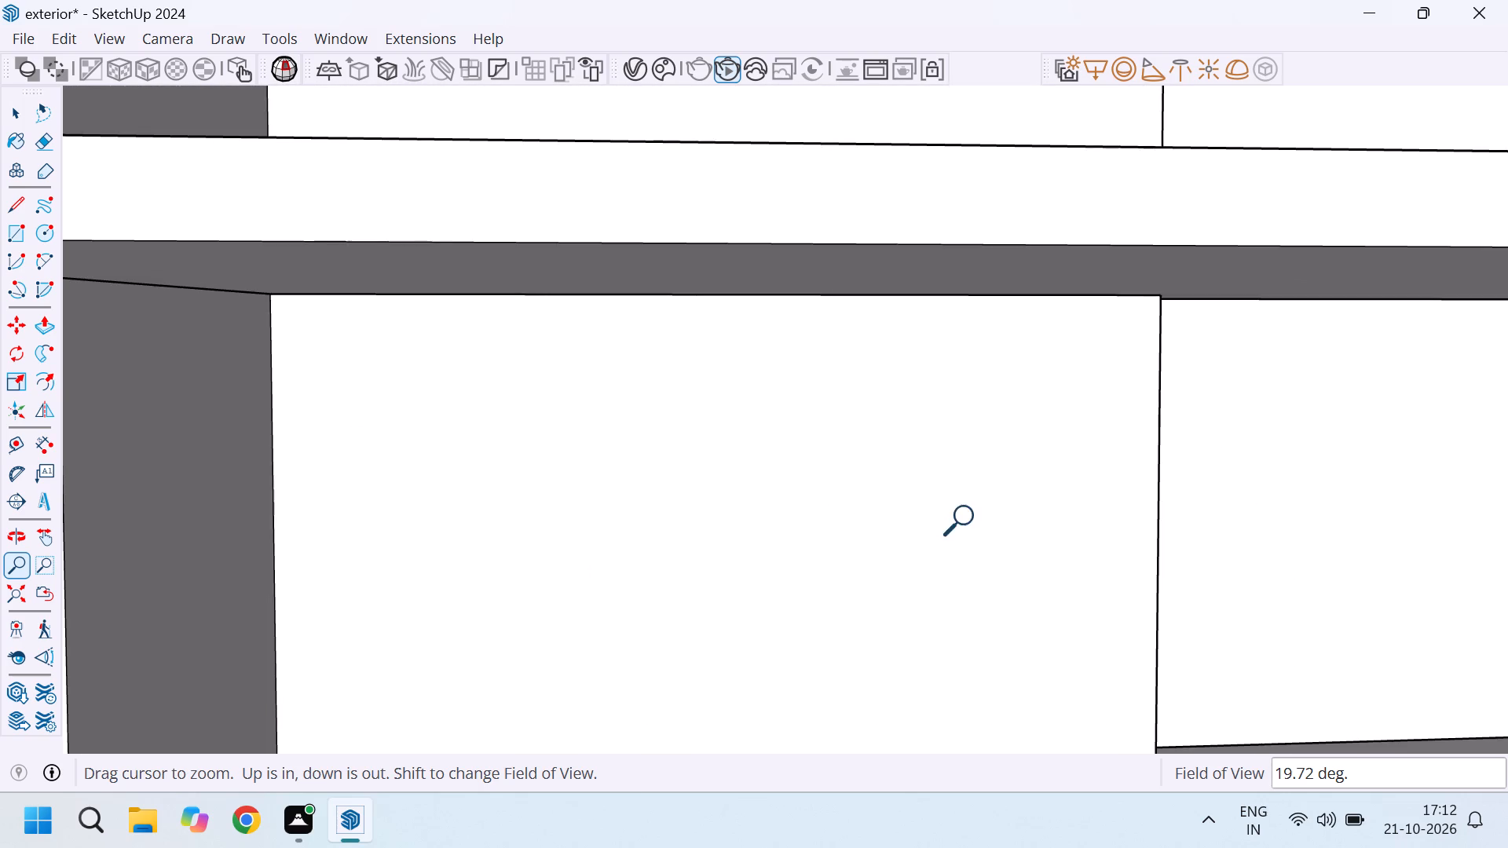
middle_click_drag(922, 535, 824, 555)
scroll(773, 524, "down", 8)
scroll(773, 518, "up", 12)
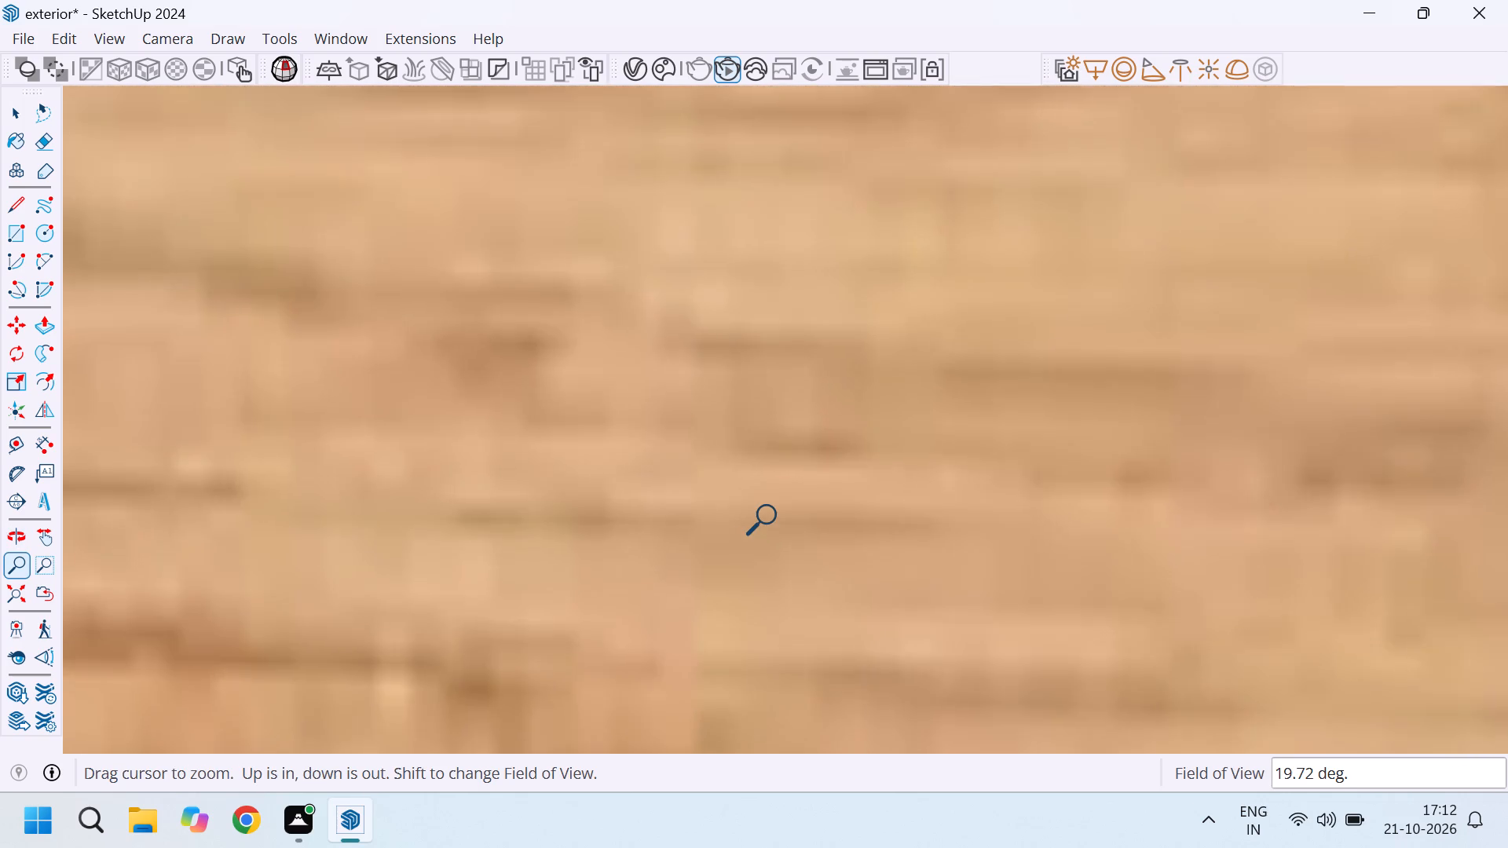
scroll(773, 517, "up", 20)
scroll(773, 517, "up", 16)
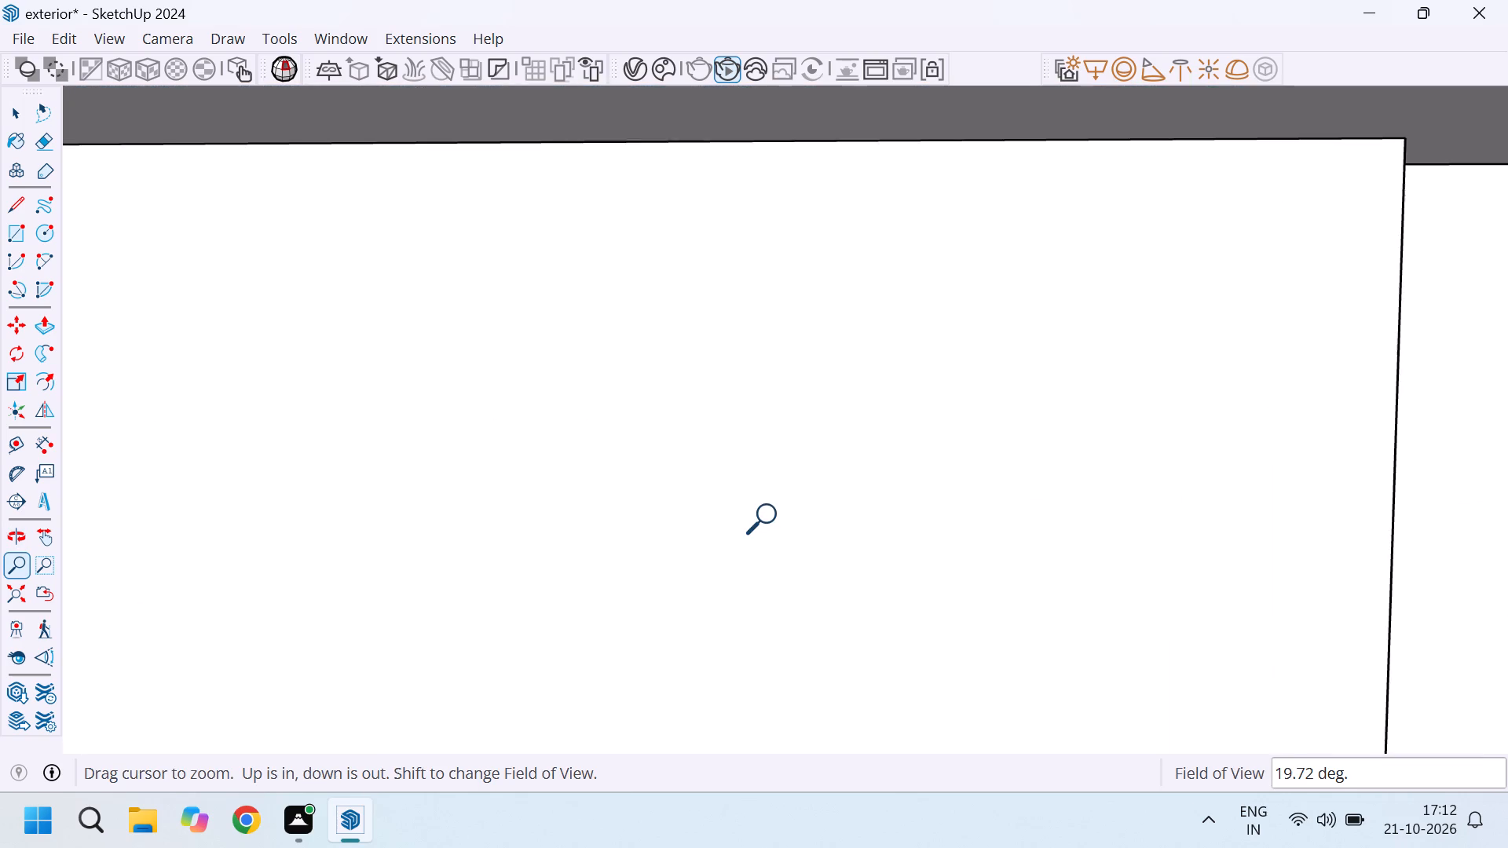
scroll(770, 516, "down", 12)
scroll(770, 521, "up", 13)
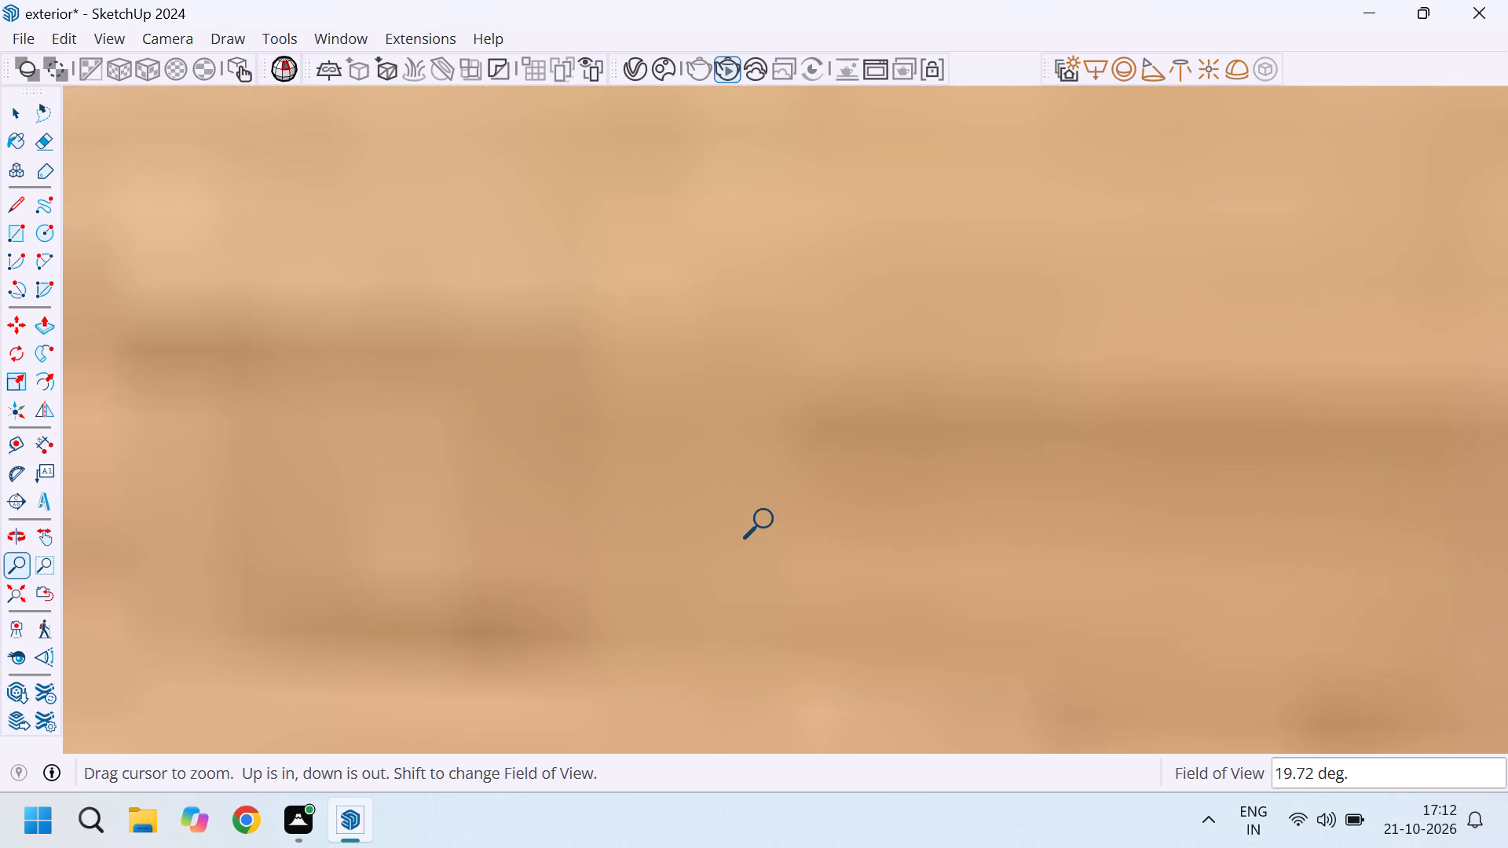
scroll(770, 521, "up", 12)
scroll(770, 521, "up", 20)
scroll(770, 521, "up", 1)
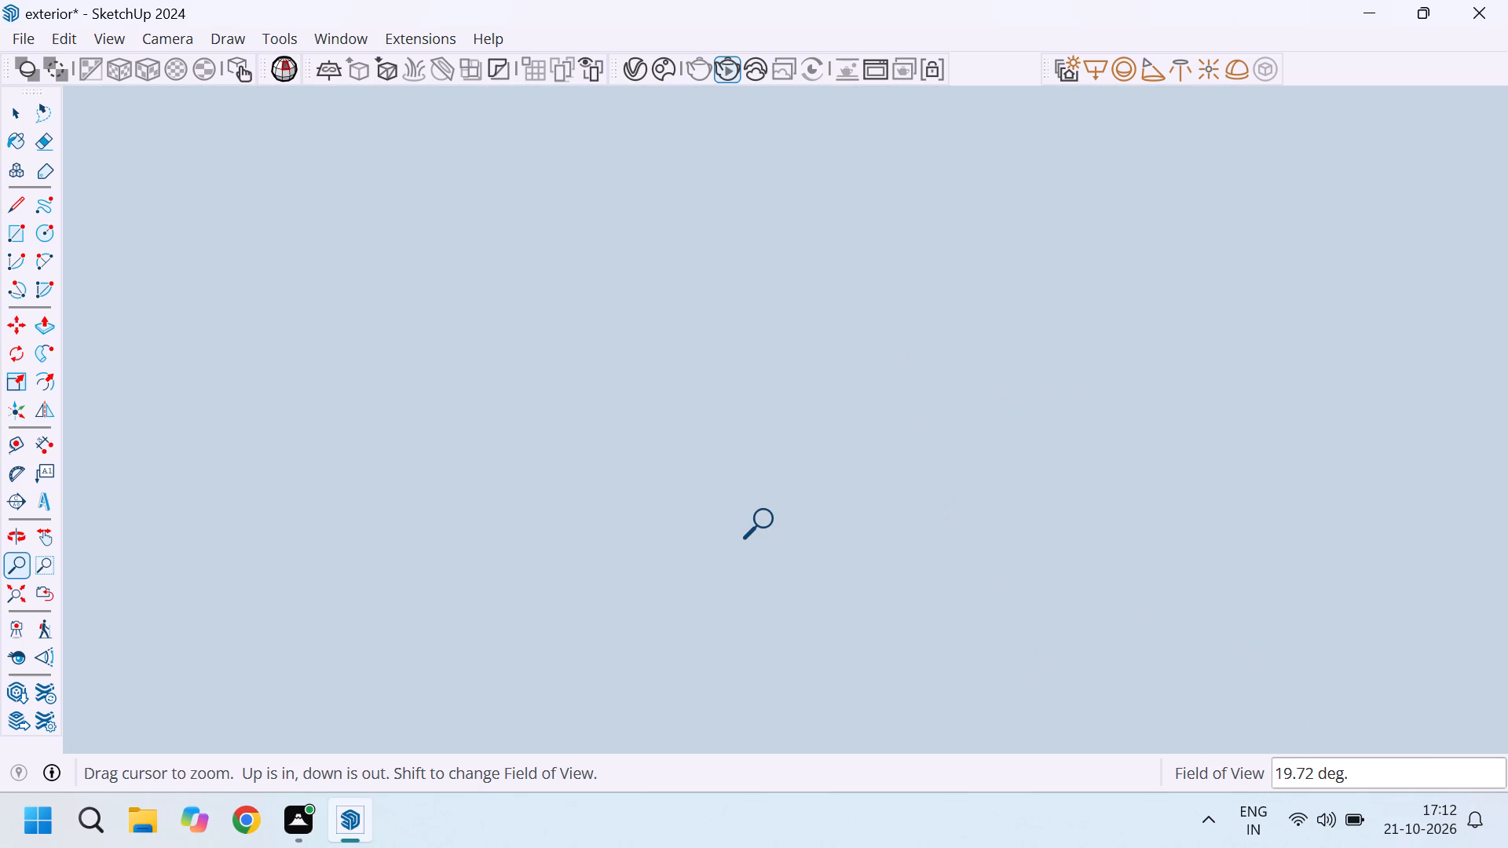
scroll(770, 521, "up", 20)
scroll(770, 521, "up", 4)
key("space")
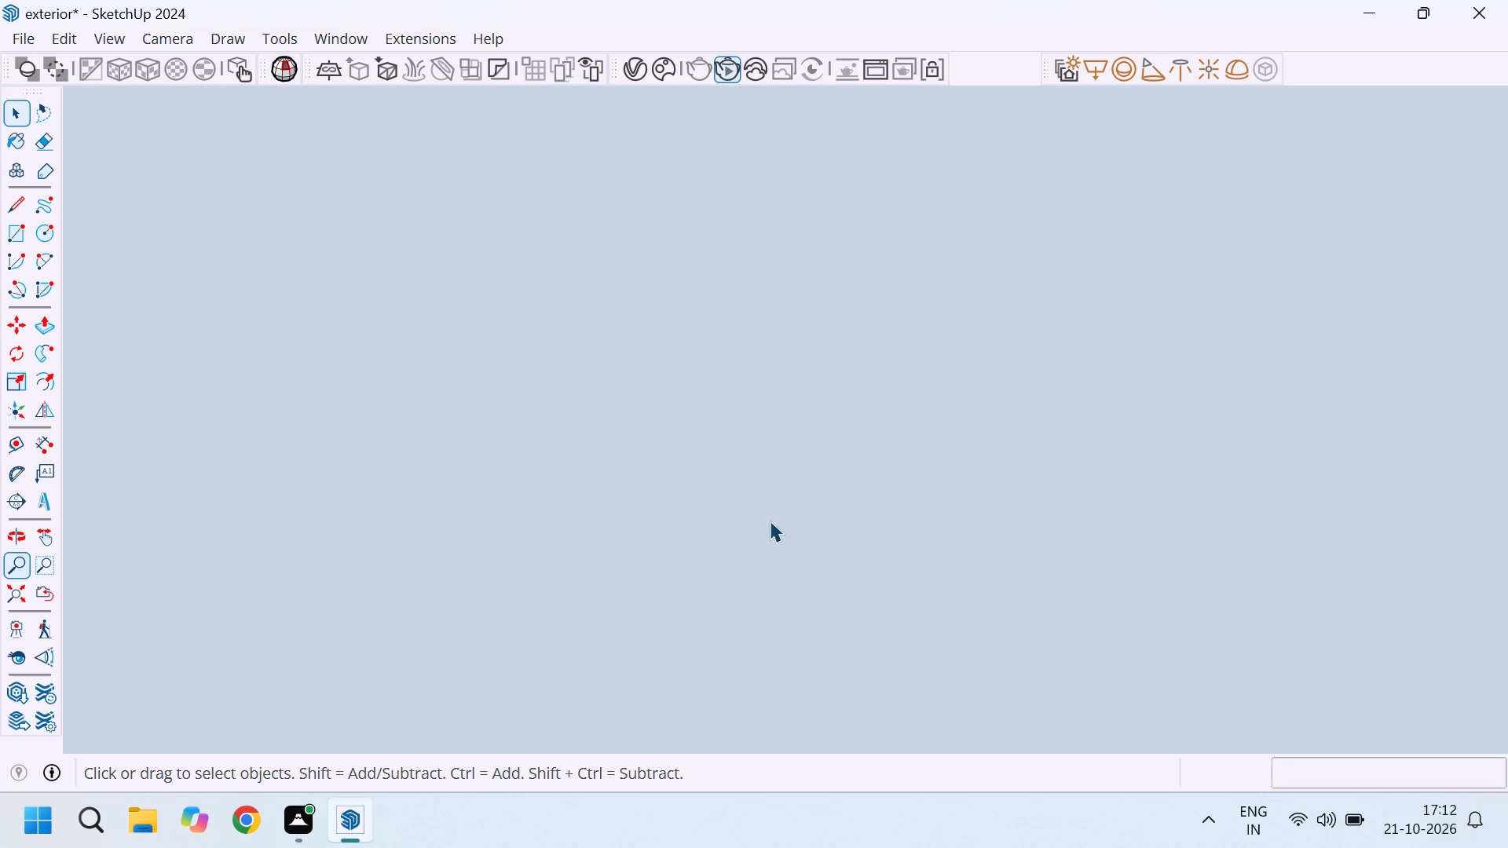
Back out of the interior and frame the whole house front with Zoom Extents.
scroll(682, 530, "down", 14)
scroll(701, 452, "down", 5)
scroll(705, 429, "down", 20)
scroll(705, 429, "down", 20)
scroll(705, 429, "down", 6)
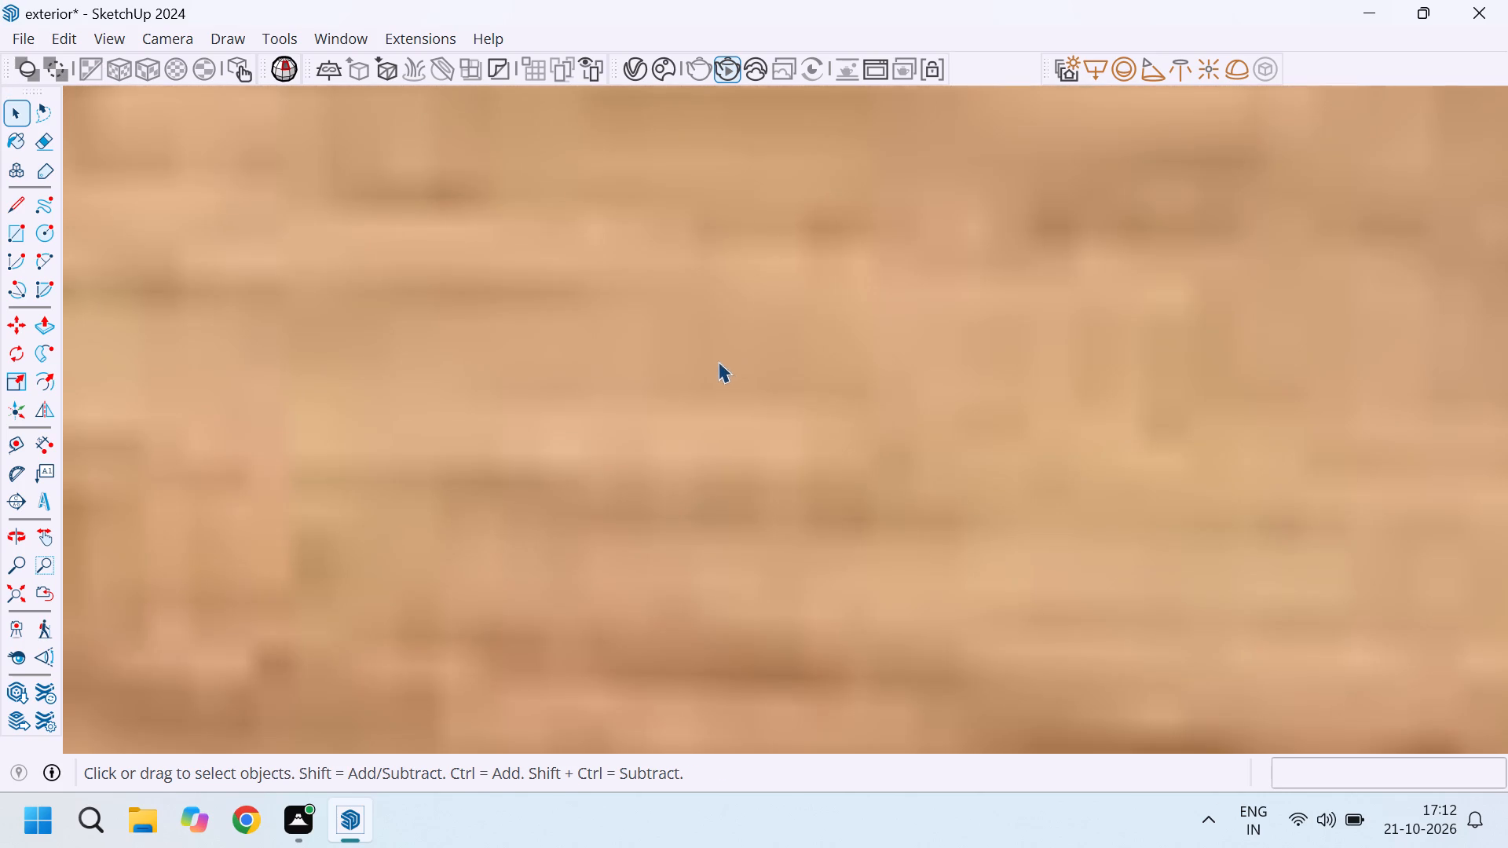
scroll(718, 361, "down", 20)
scroll(718, 361, "down", 20)
scroll(718, 361, "down", 5)
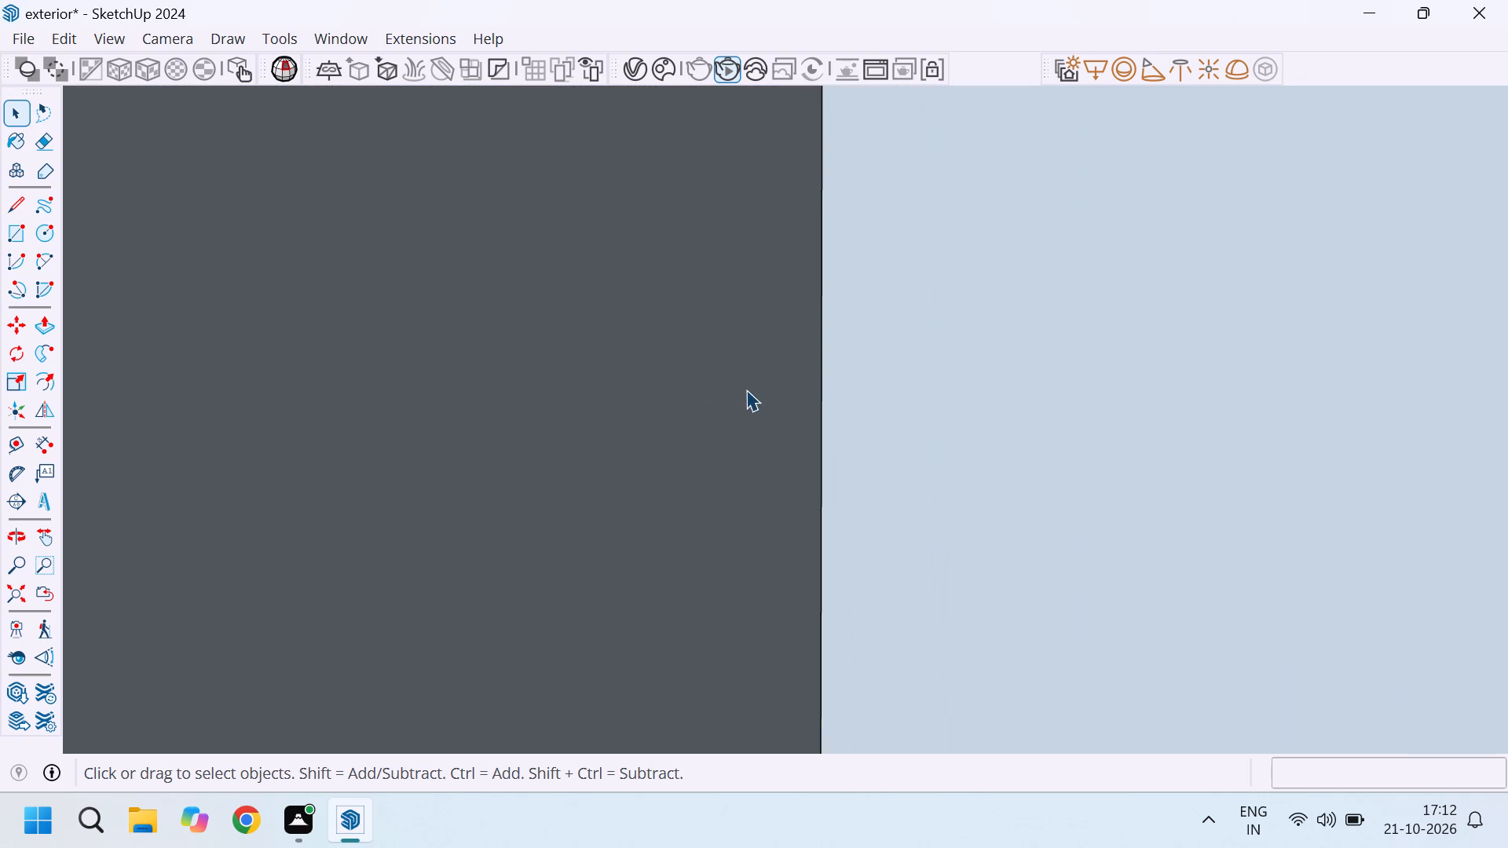
scroll(746, 389, "down", 13)
scroll(696, 311, "down", 16)
scroll(708, 325, "down", 11)
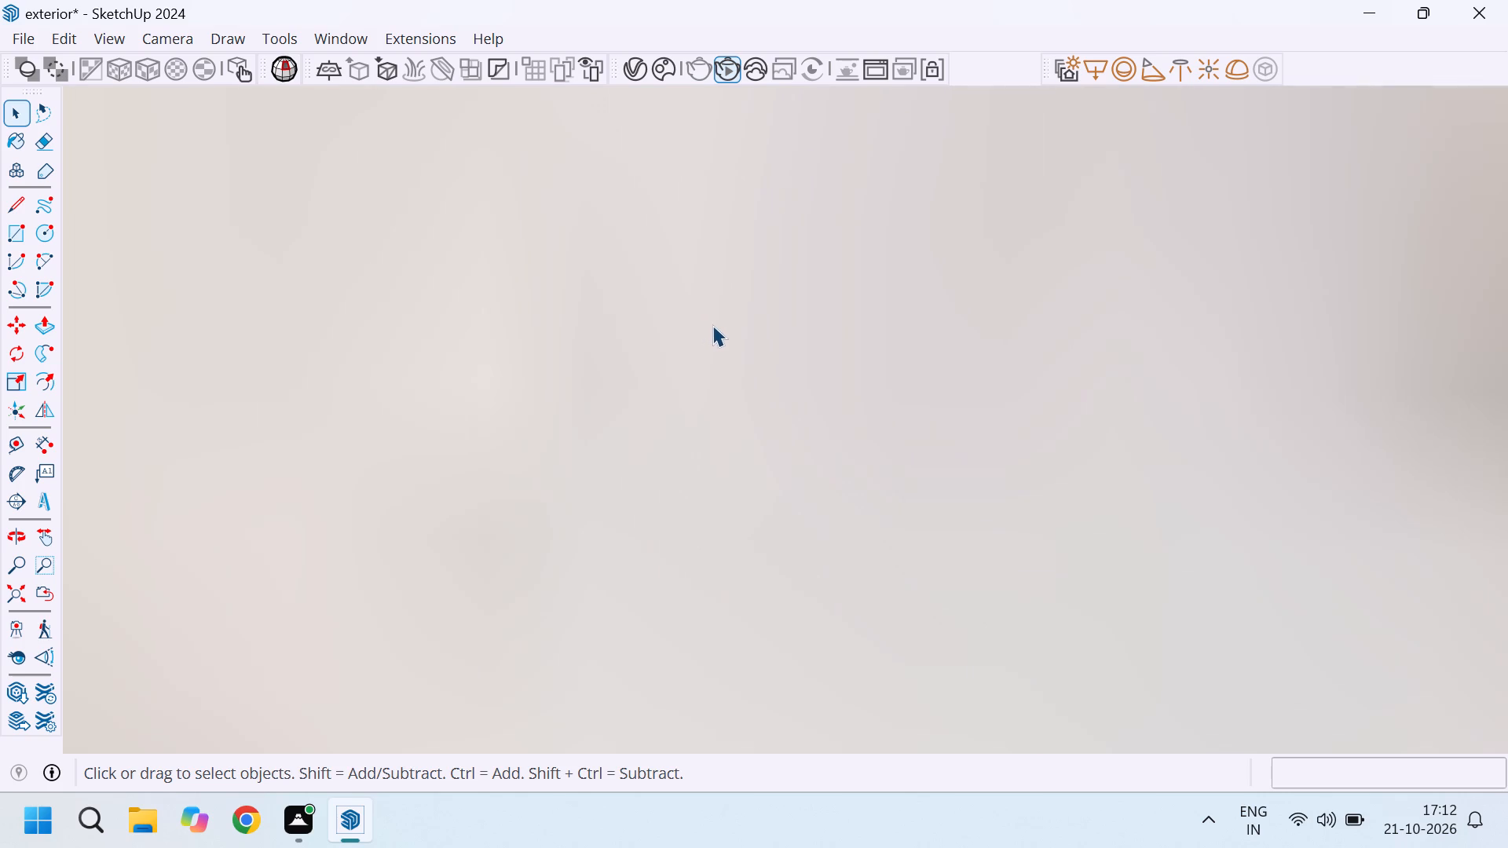
scroll(712, 325, "down", 13)
scroll(716, 331, "down", 16)
scroll(701, 356, "down", 12)
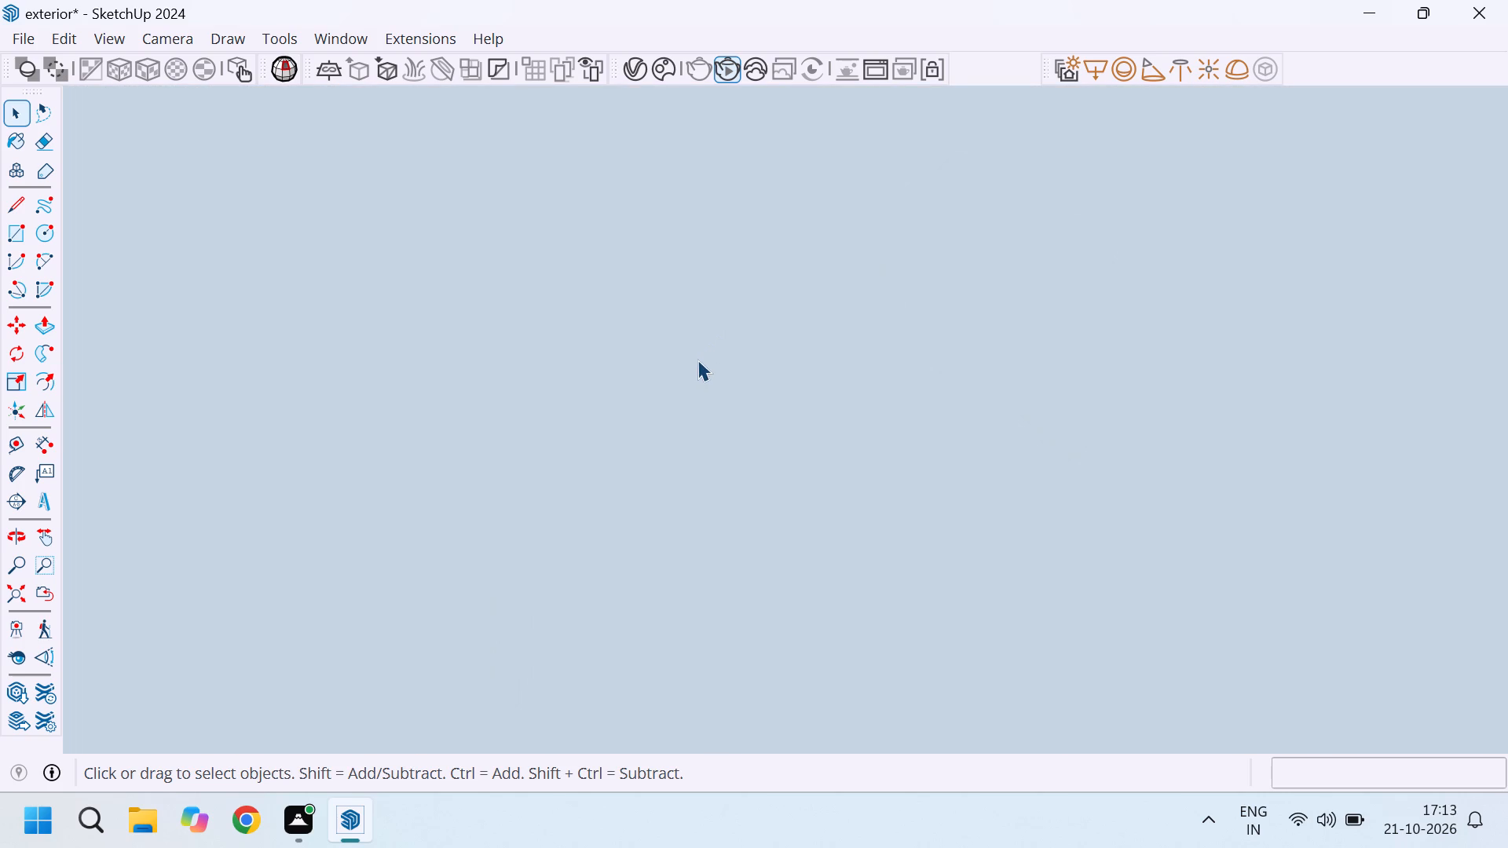
scroll(697, 360, "down", 16)
left_click(16, 594)
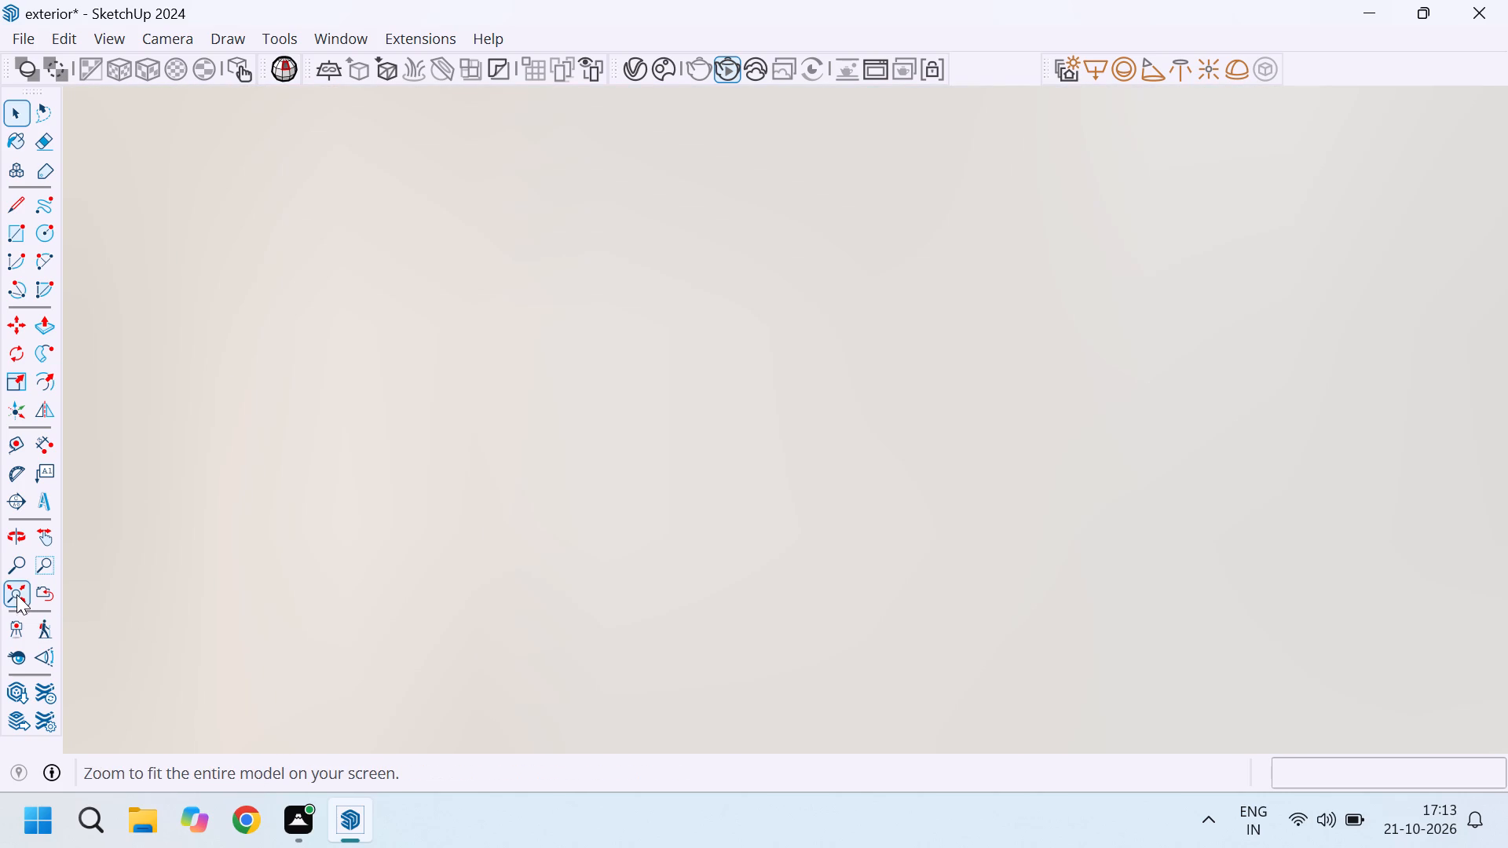
scroll(474, 415, "down", 6)
middle_click_drag(595, 479, 652, 474)
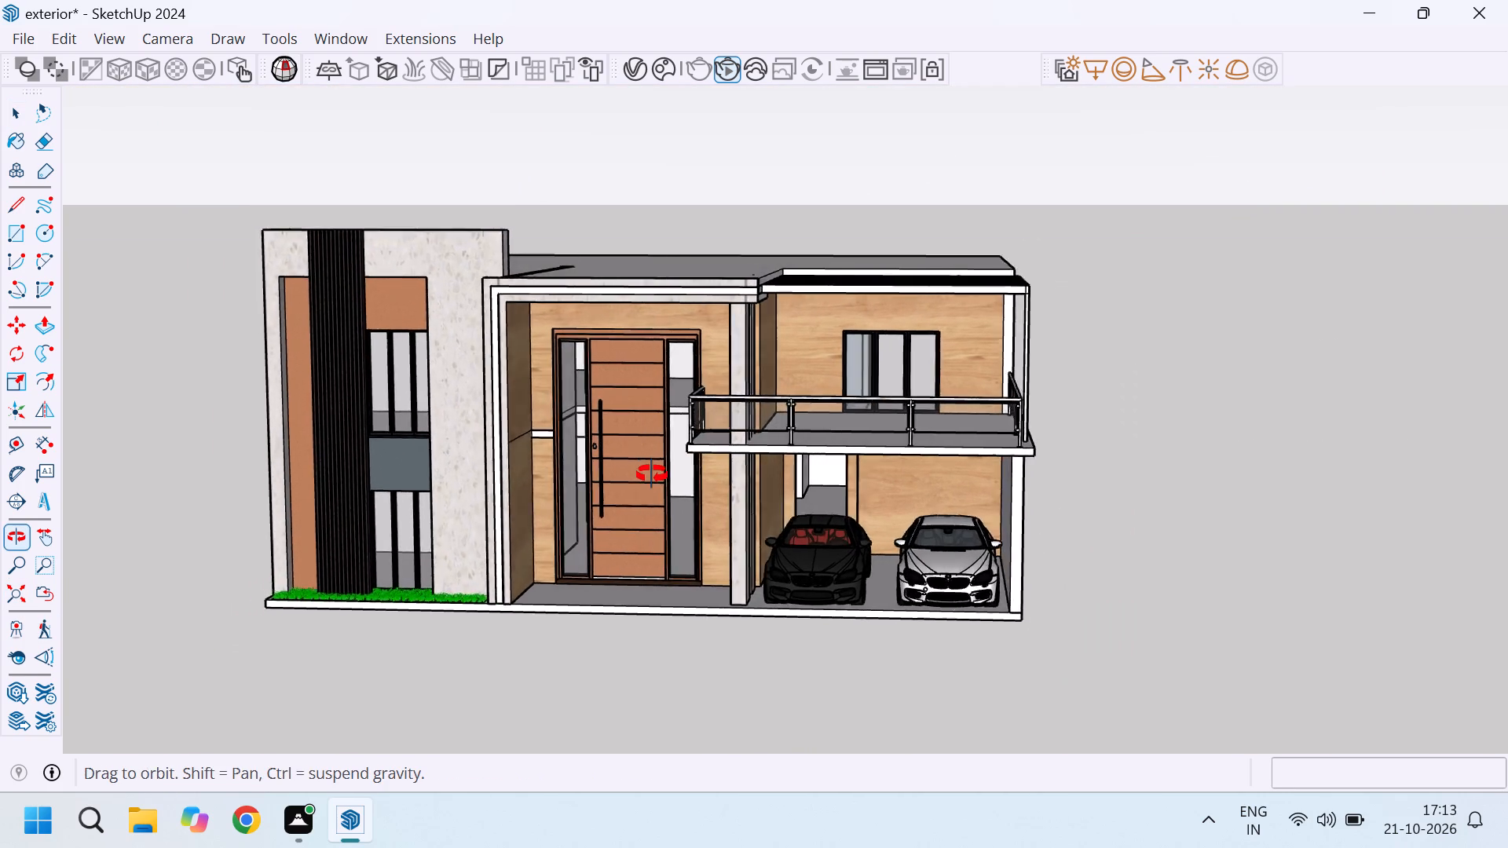
middle_click_drag(652, 474, 660, 470)
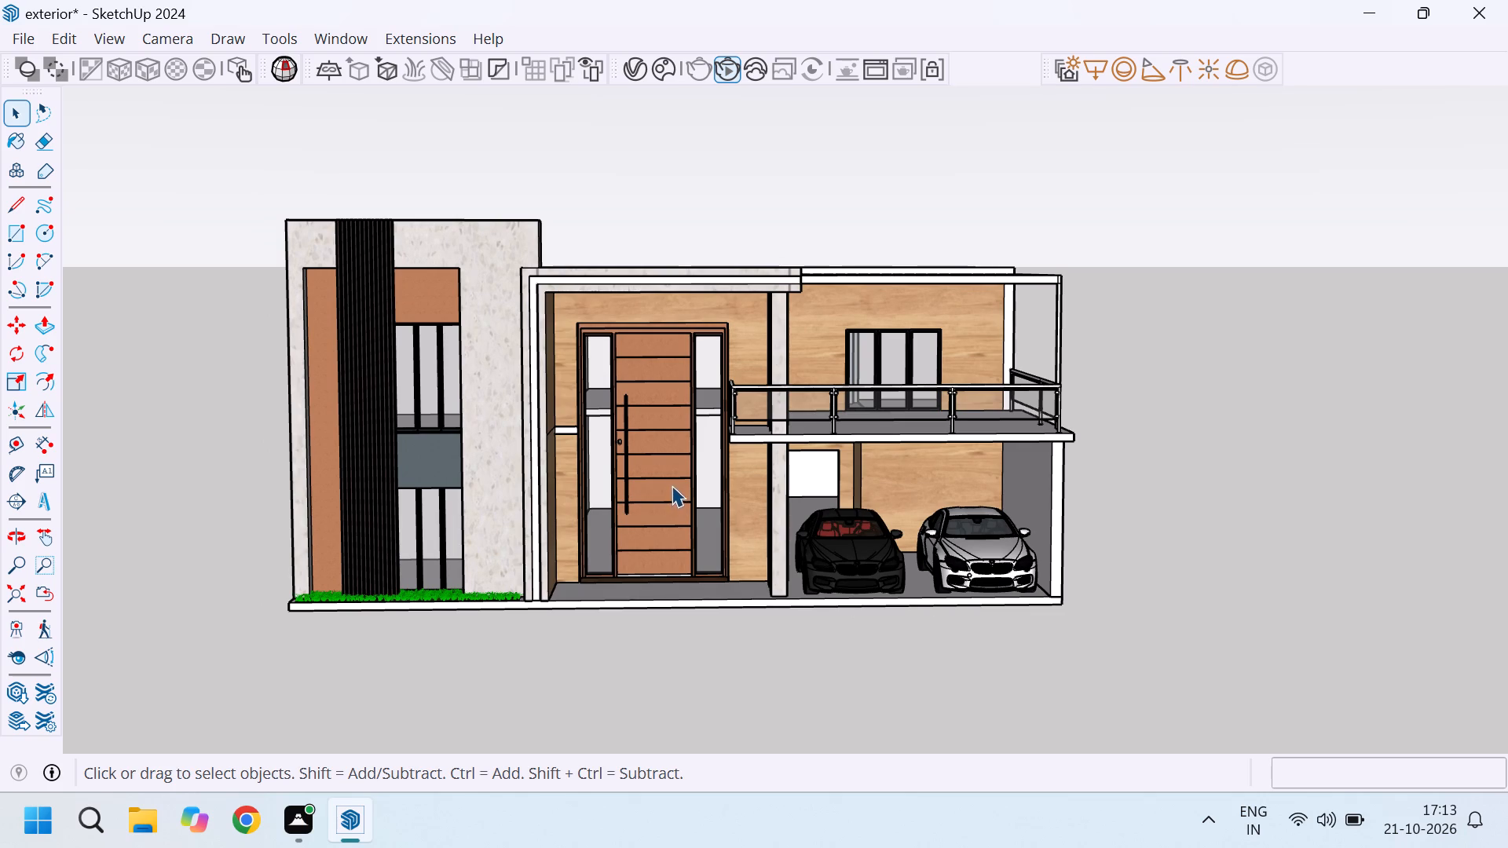
Examine the three-panel window above the balcony and the upper-floor room behind its glass up close.
middle_click_drag(1069, 451, 814, 489)
scroll(873, 481, "up", 3)
middle_click_drag(606, 471, 685, 470)
scroll(844, 360, "up", 6)
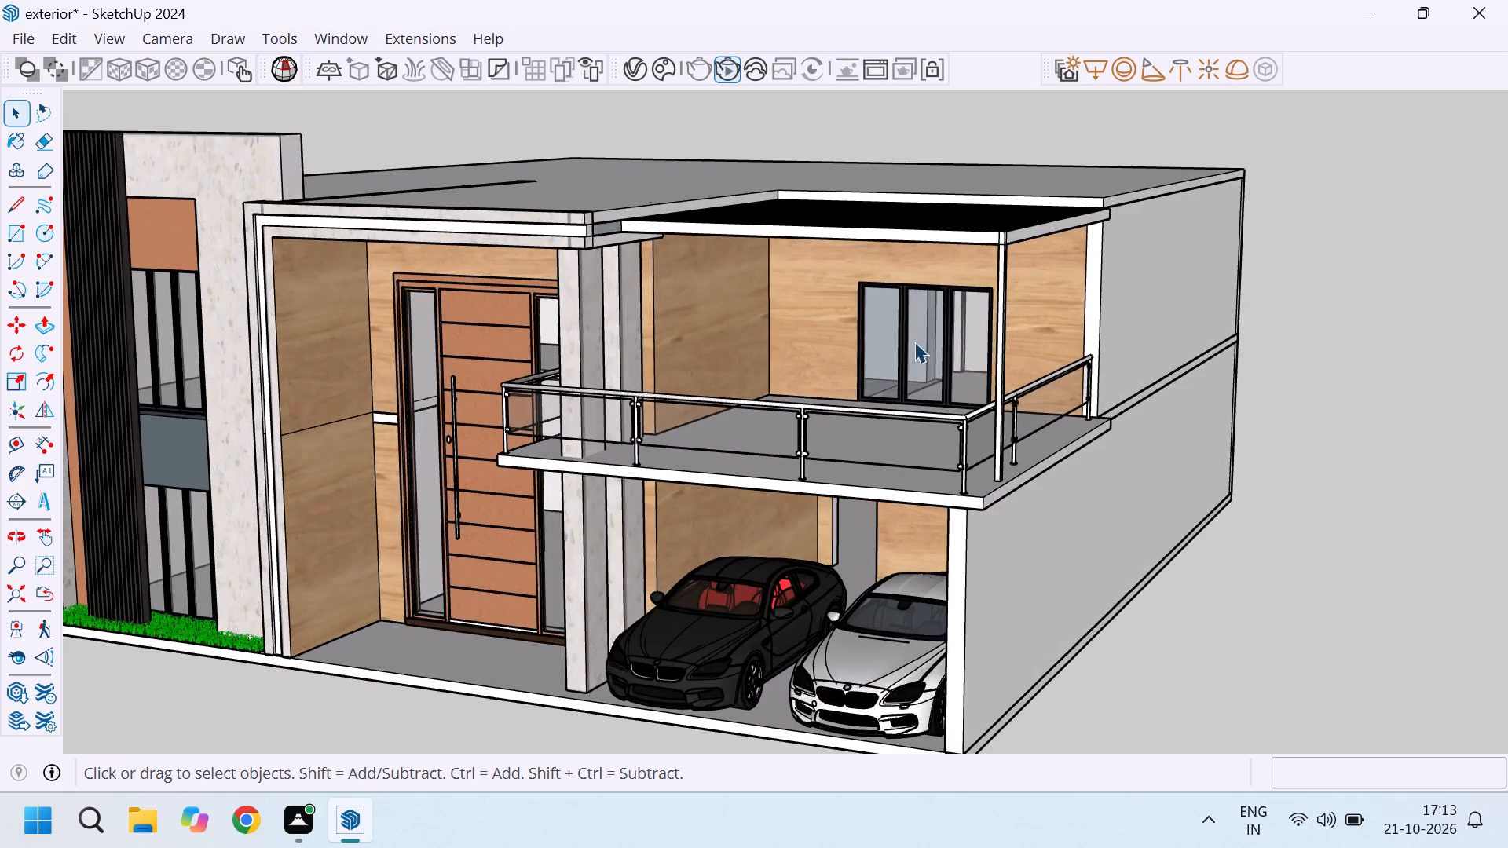
scroll(914, 342, "up", 20)
scroll(914, 342, "up", 20)
scroll(914, 342, "up", 2)
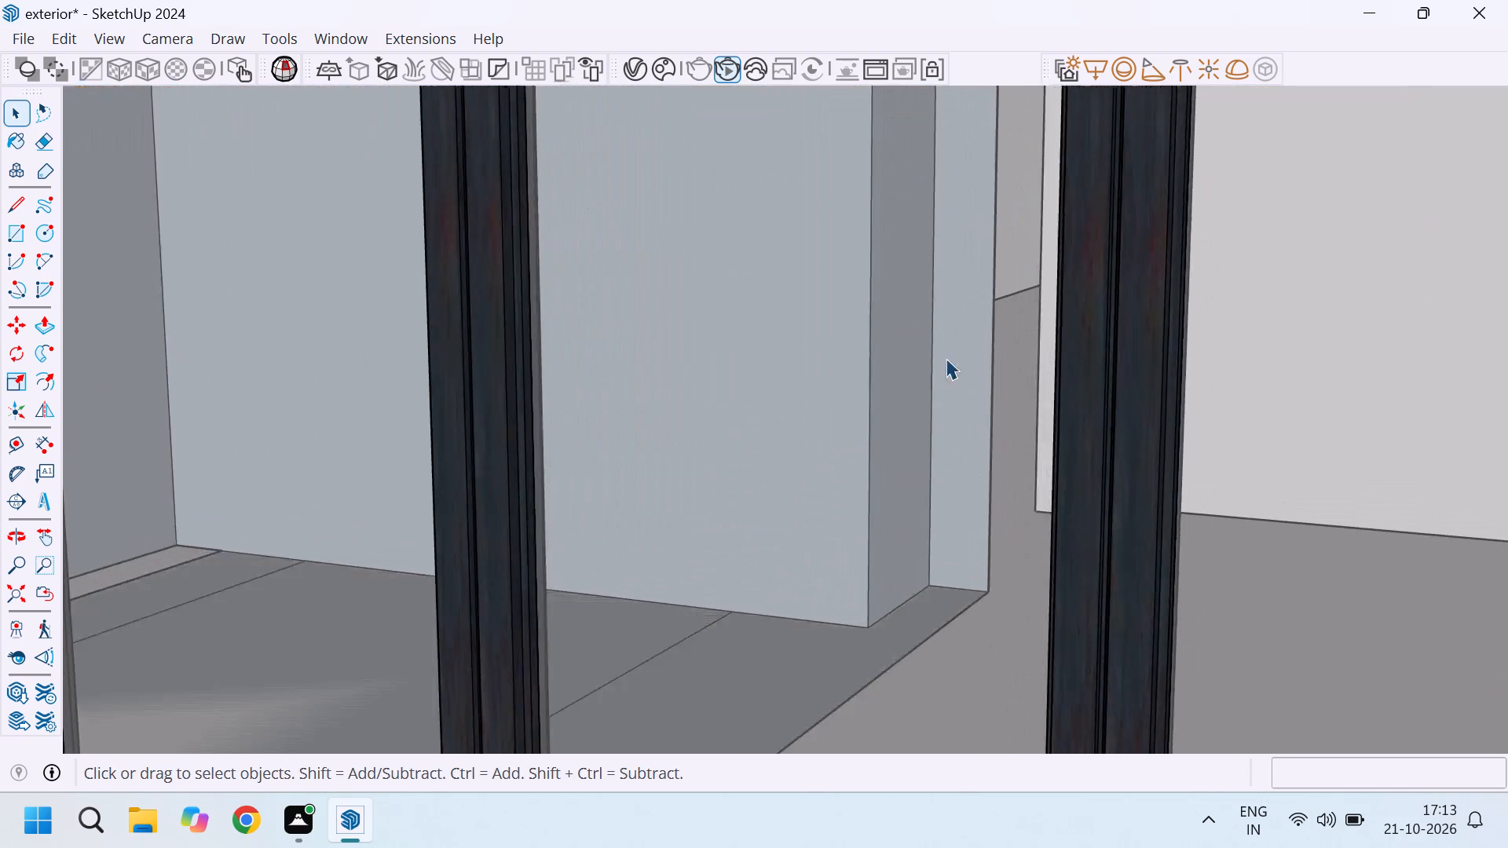
scroll(946, 358, "up", 20)
scroll(946, 358, "up", 20)
scroll(946, 358, "up", 2)
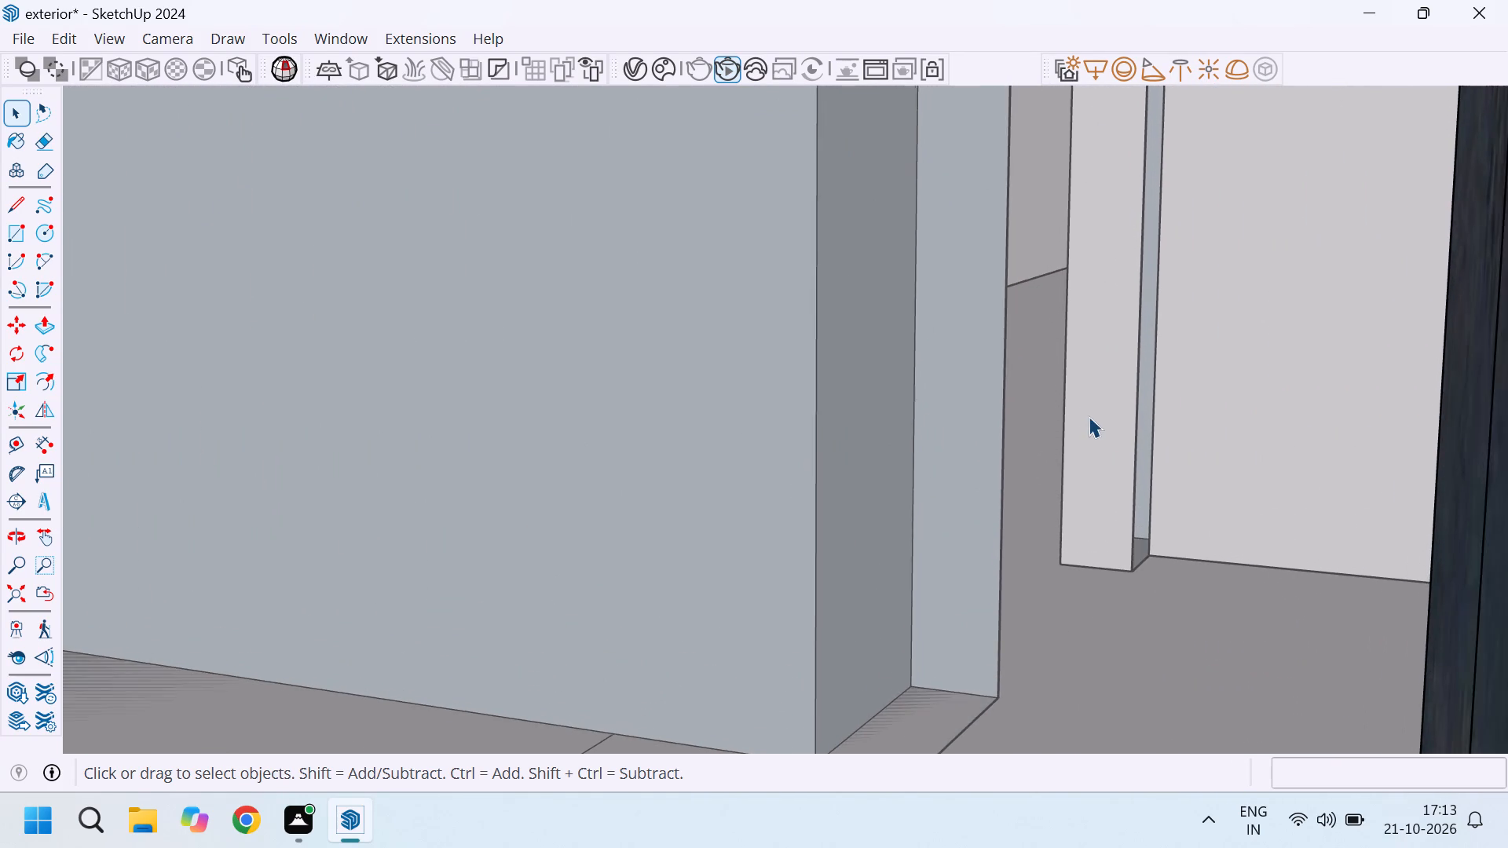
scroll(1089, 416, "up", 20)
scroll(1089, 416, "up", 20)
scroll(1089, 416, "up", 2)
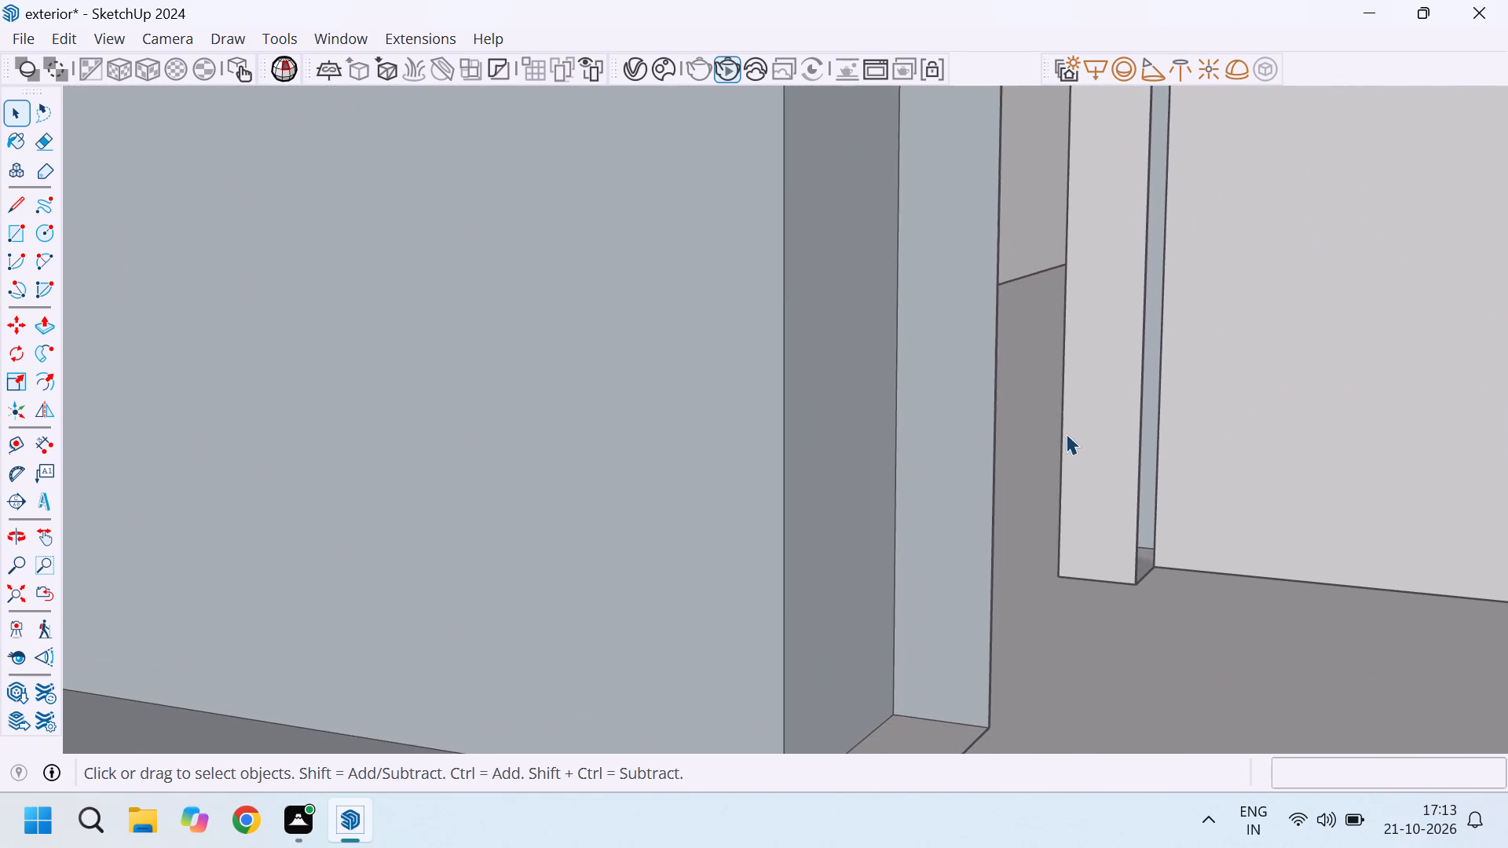
scroll(1066, 433, "up", 20)
scroll(1066, 433, "up", 20)
scroll(1066, 433, "up", 2)
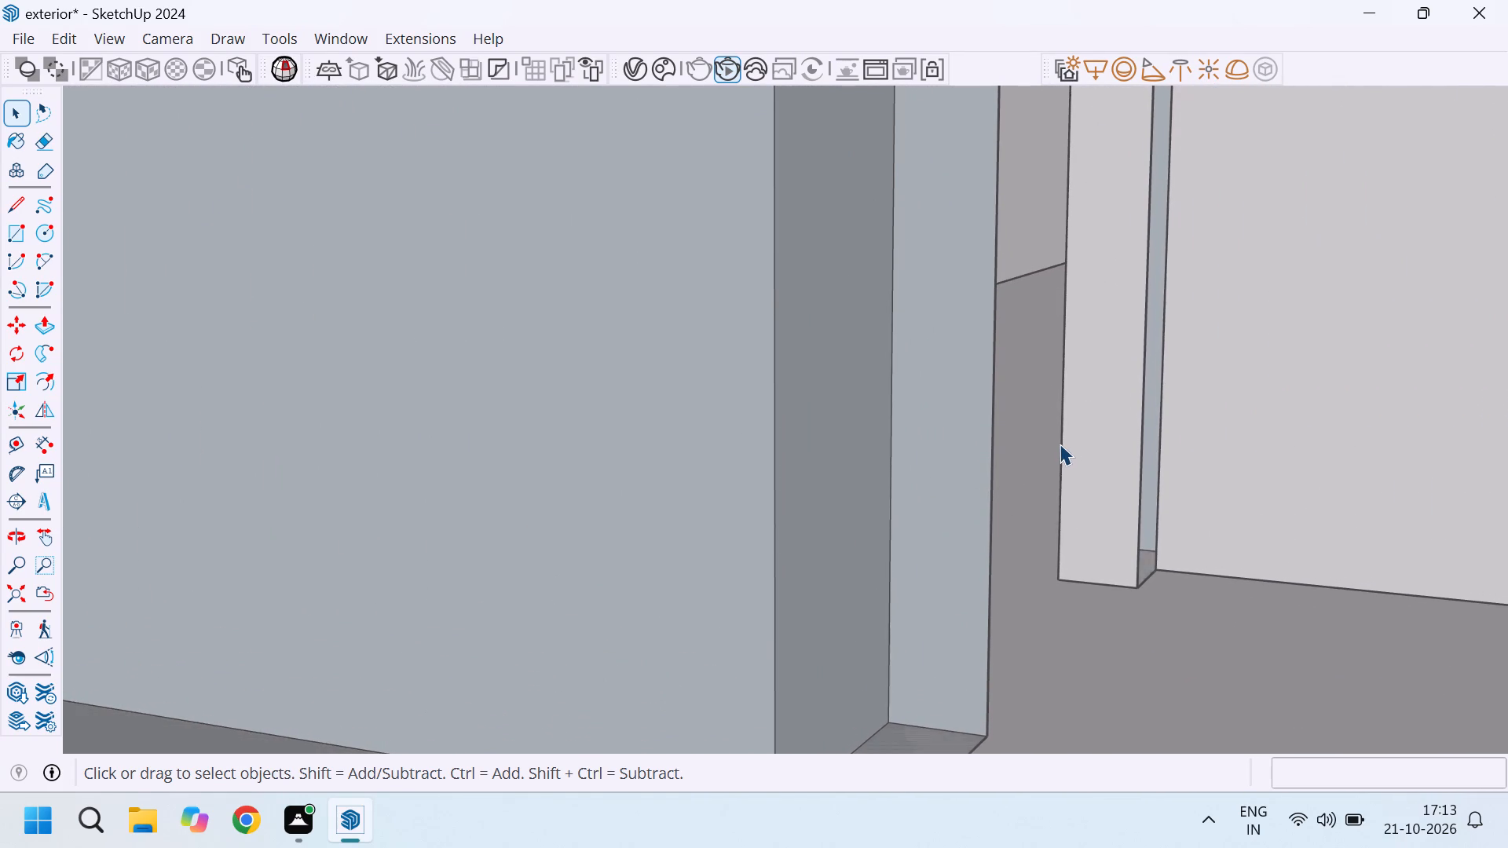
scroll(1060, 444, "up", 20)
scroll(1060, 444, "up", 17)
Back out of the upper-floor room and frame the whole house from its garage-side front corner.
scroll(1050, 438, "down", 2)
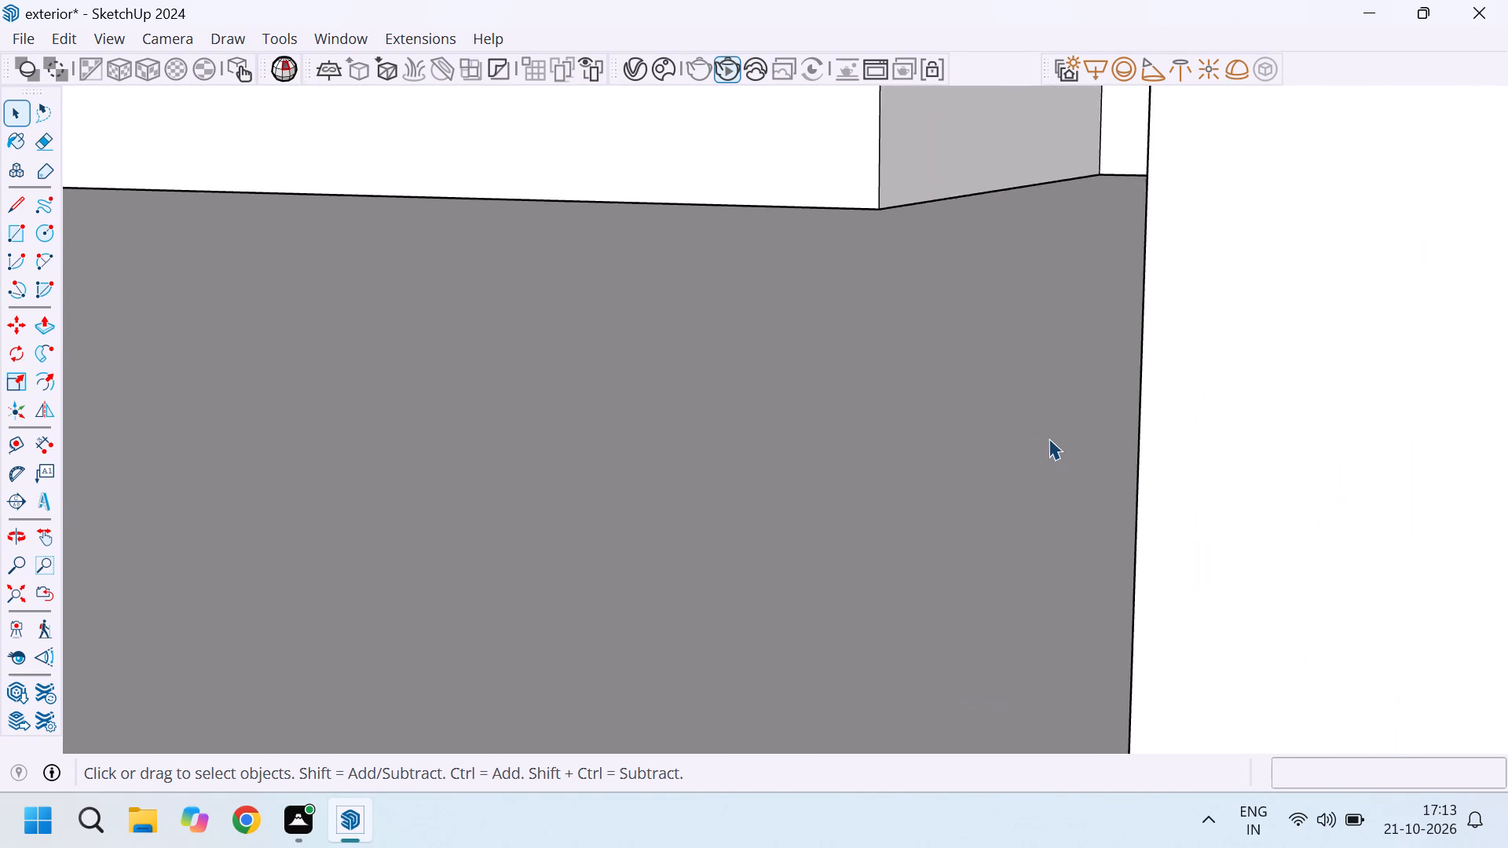
scroll(1049, 438, "down", 2)
scroll(981, 426, "down", 19)
scroll(593, 374, "down", 7)
scroll(696, 440, "down", 3)
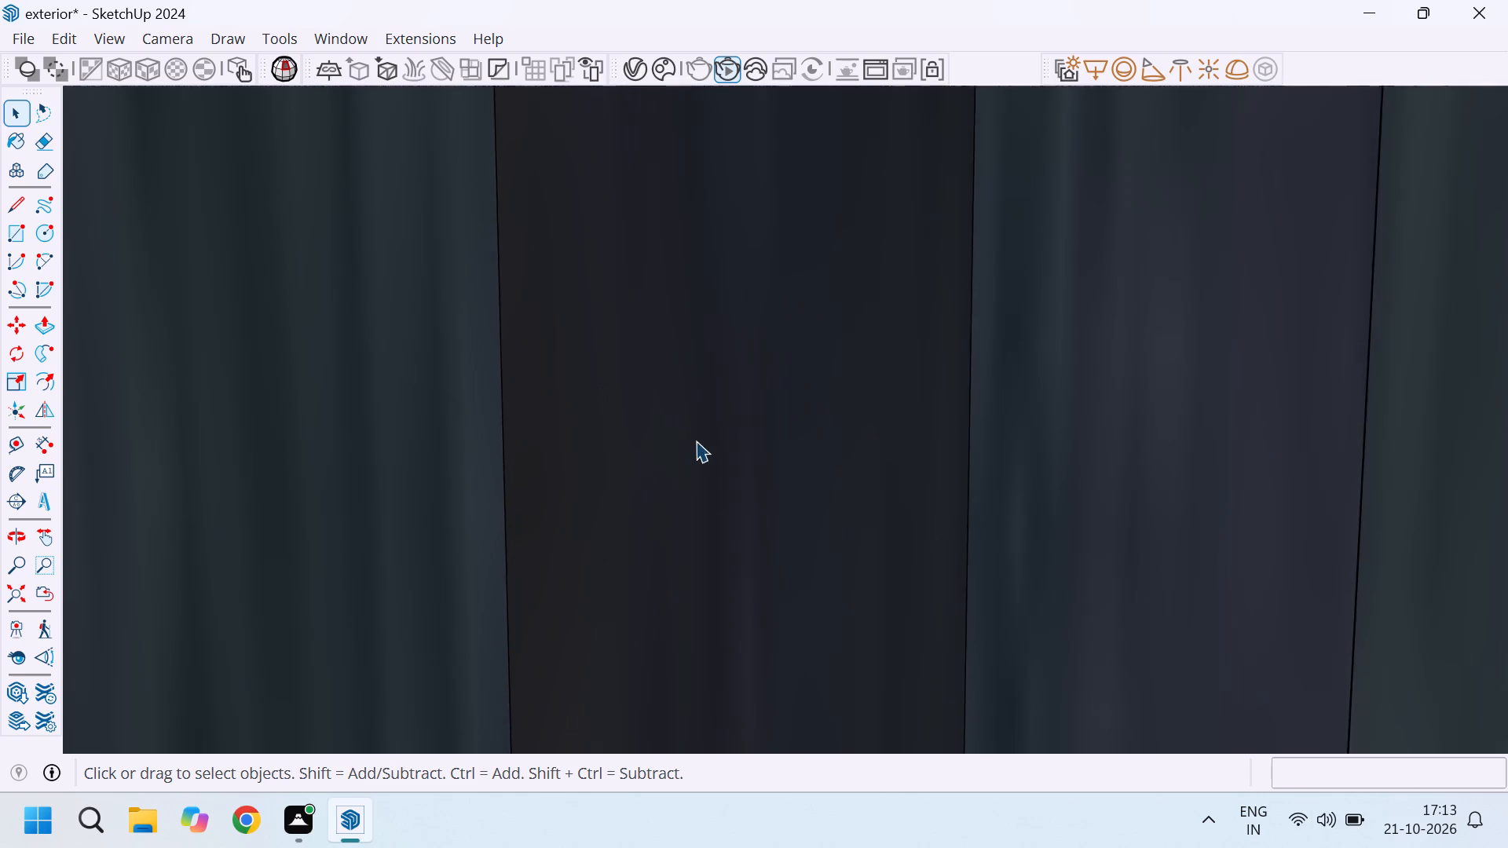
scroll(696, 440, "down", 20)
scroll(710, 445, "down", 16)
scroll(699, 435, "down", 7)
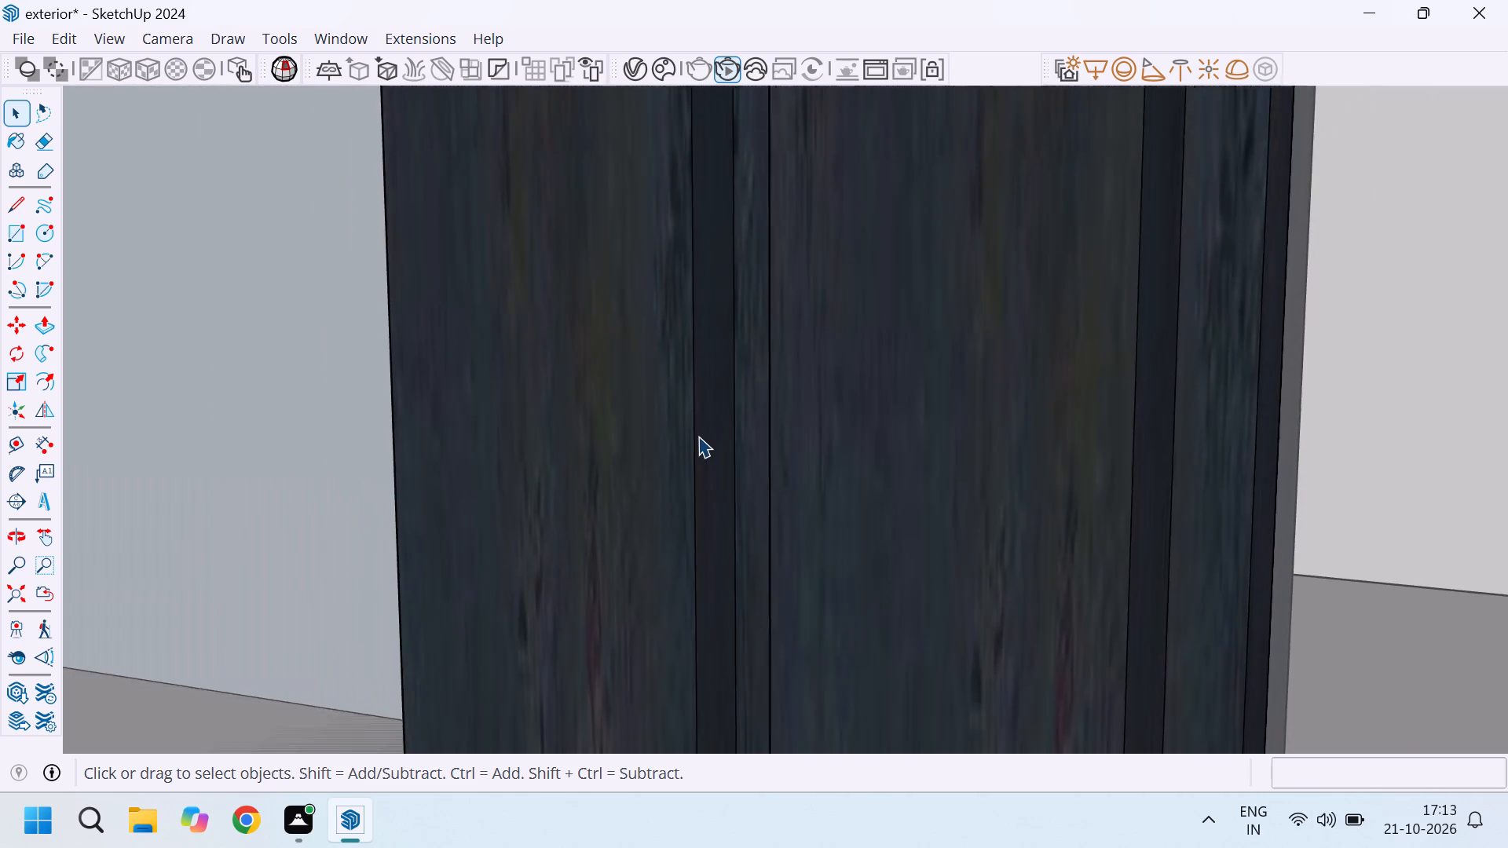
scroll(697, 430, "down", 15)
scroll(697, 434, "down", 16)
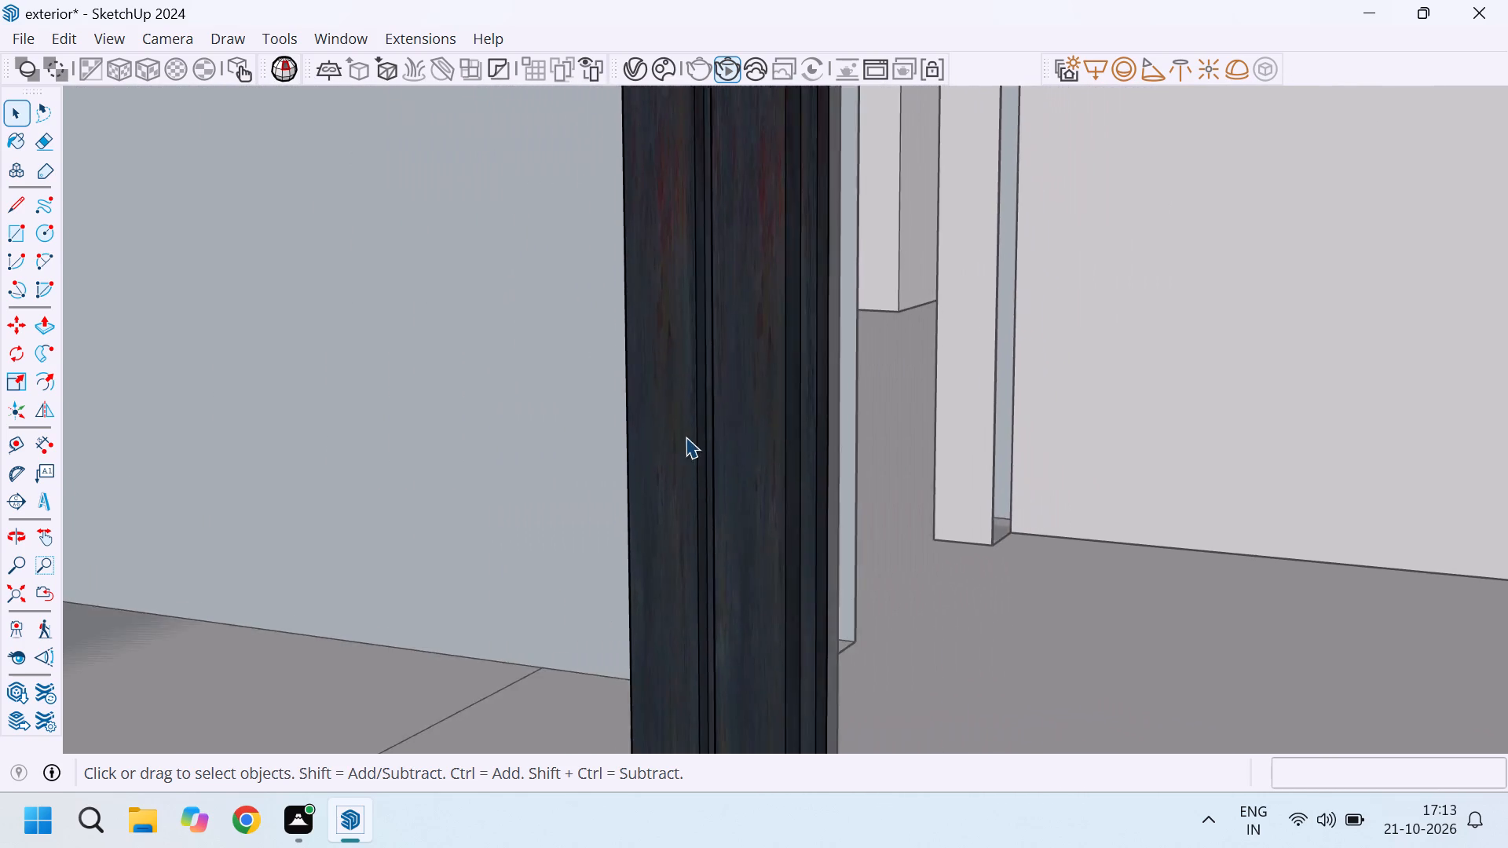
scroll(686, 437, "down", 19)
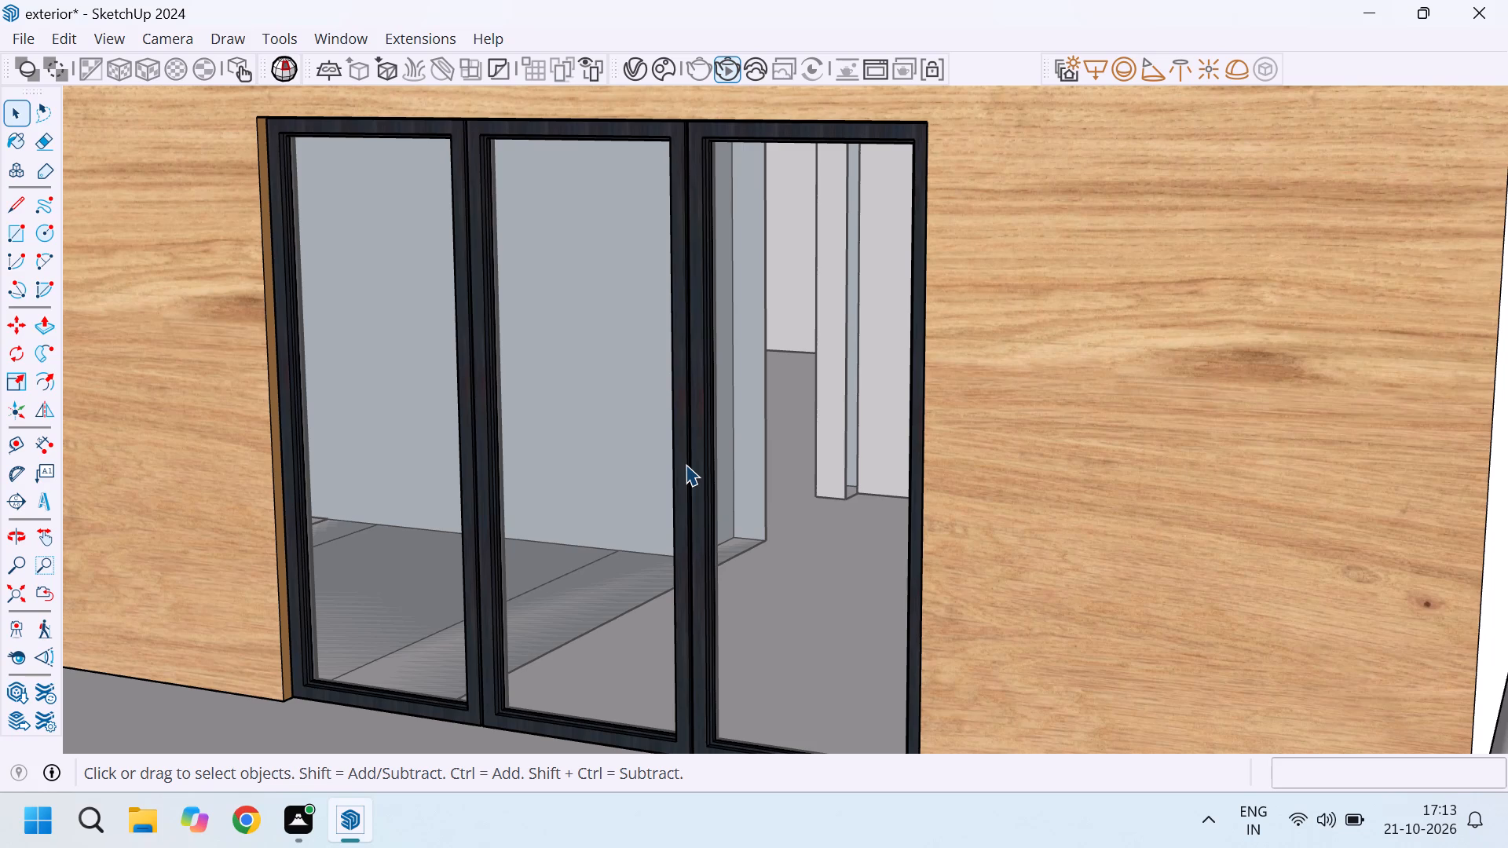
scroll(685, 465, "down", 19)
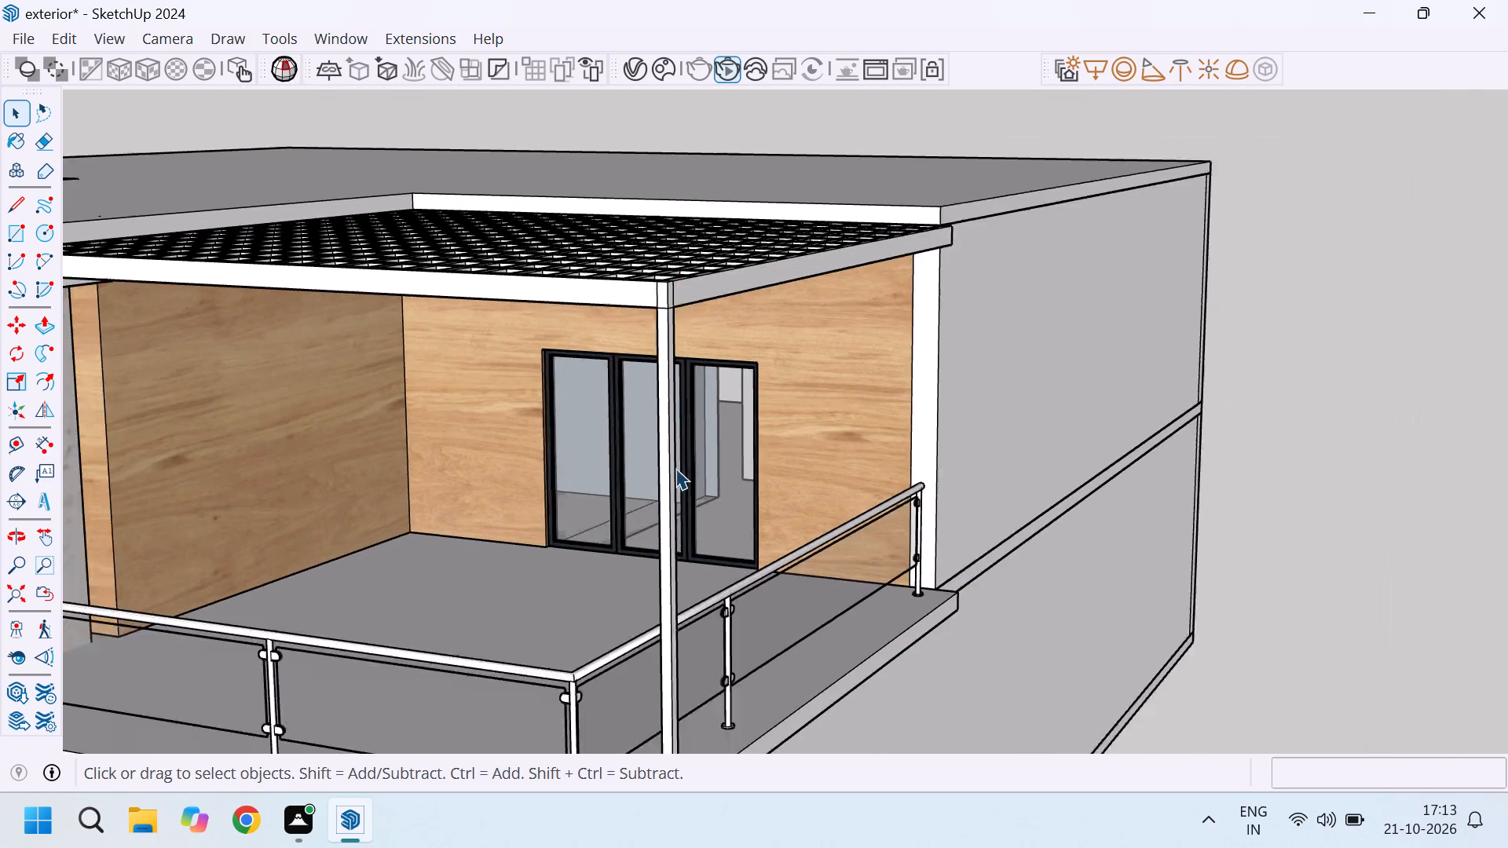
scroll(680, 467, "down", 6)
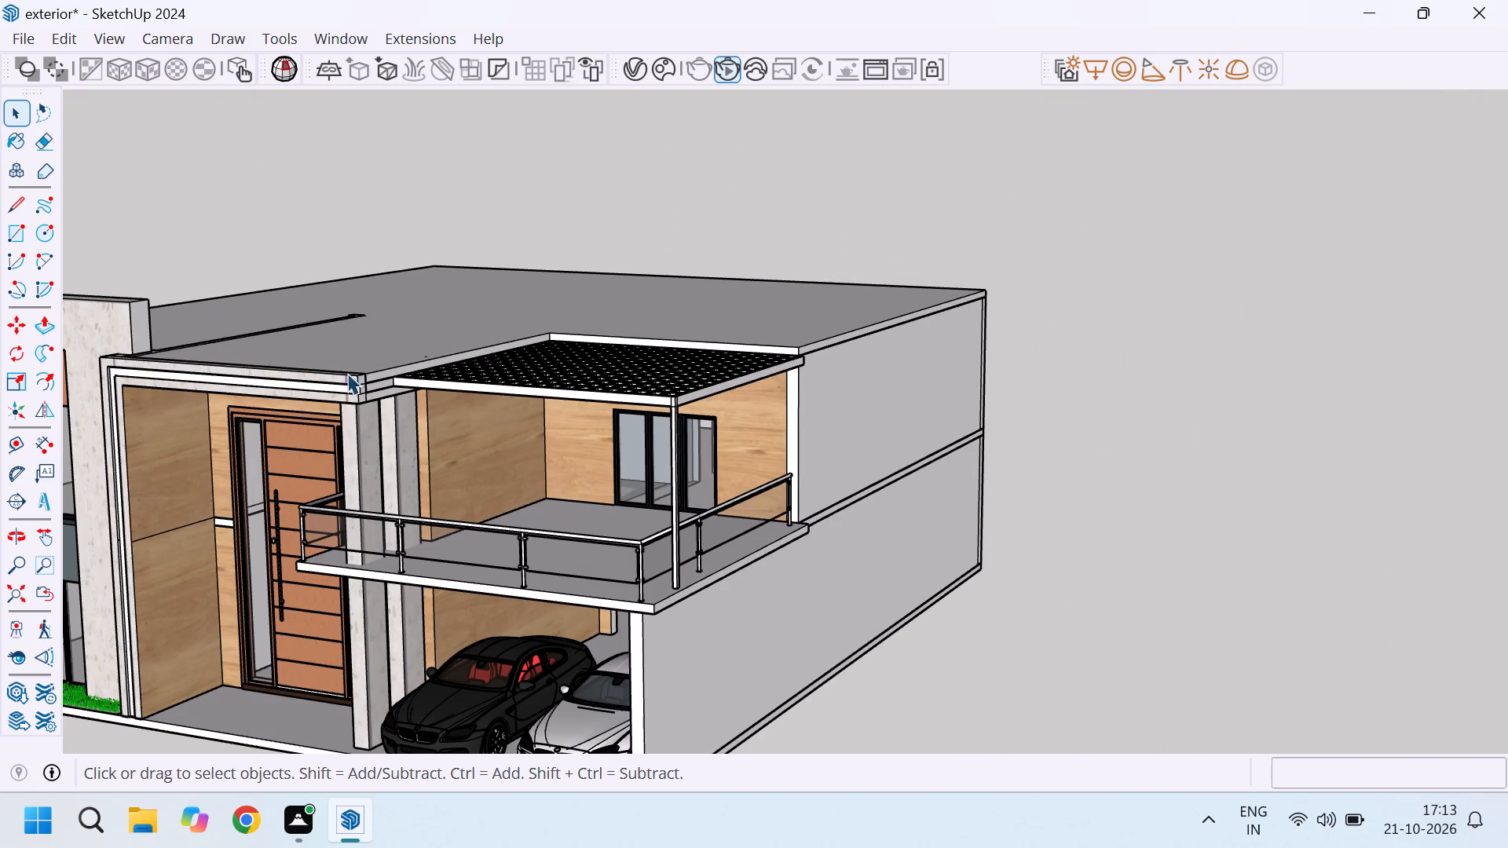
scroll(448, 439, "down", 4)
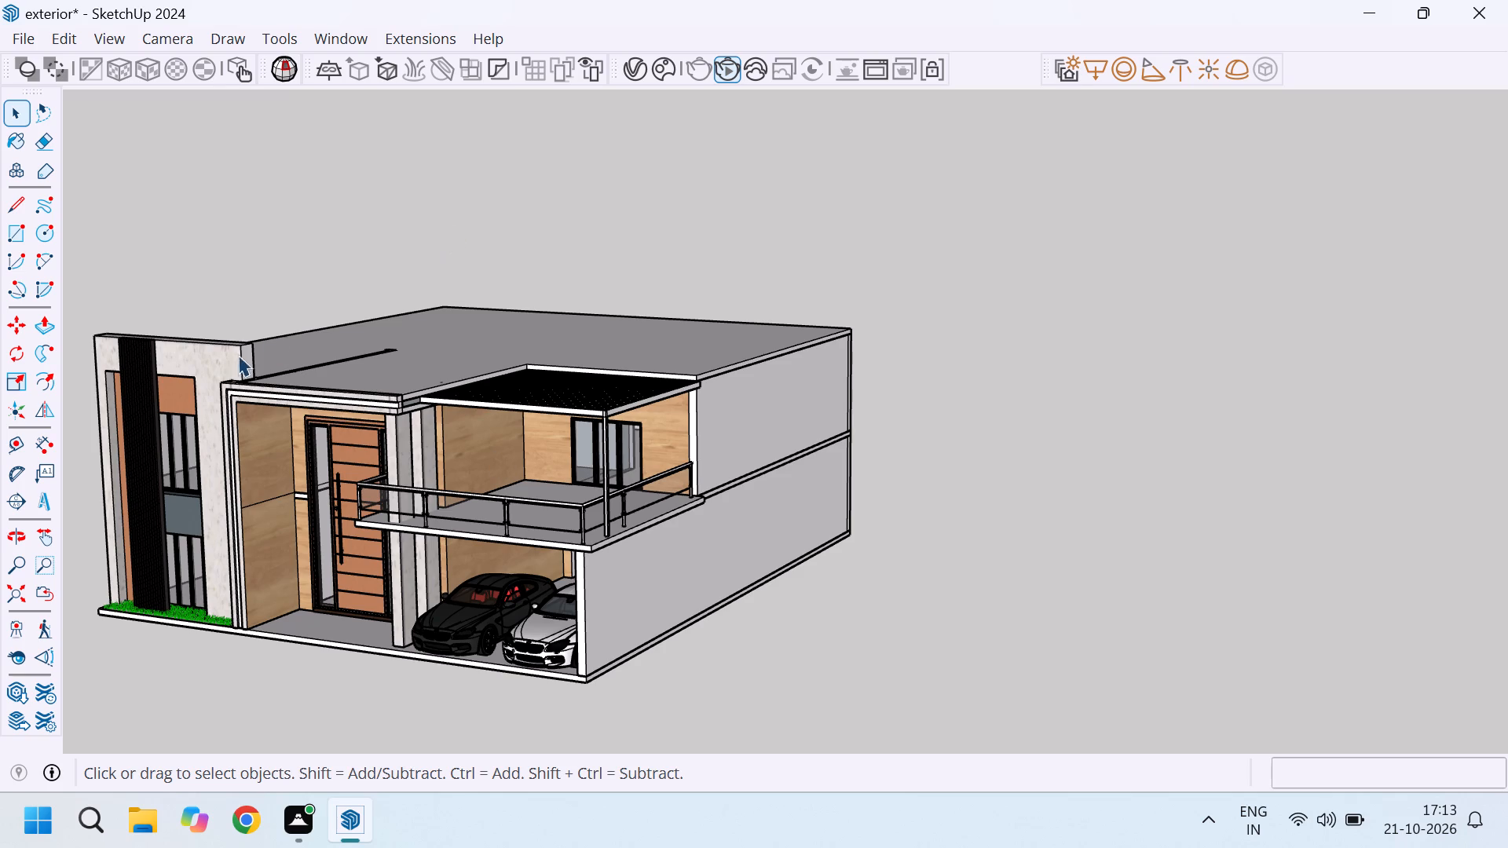
Examine the louvered stone facade, the roof, the balcony and the garage, ending on a view of the whole house front.
middle_click_drag(254, 413, 516, 442)
scroll(216, 403, "up", 17)
scroll(302, 440, "up", 2)
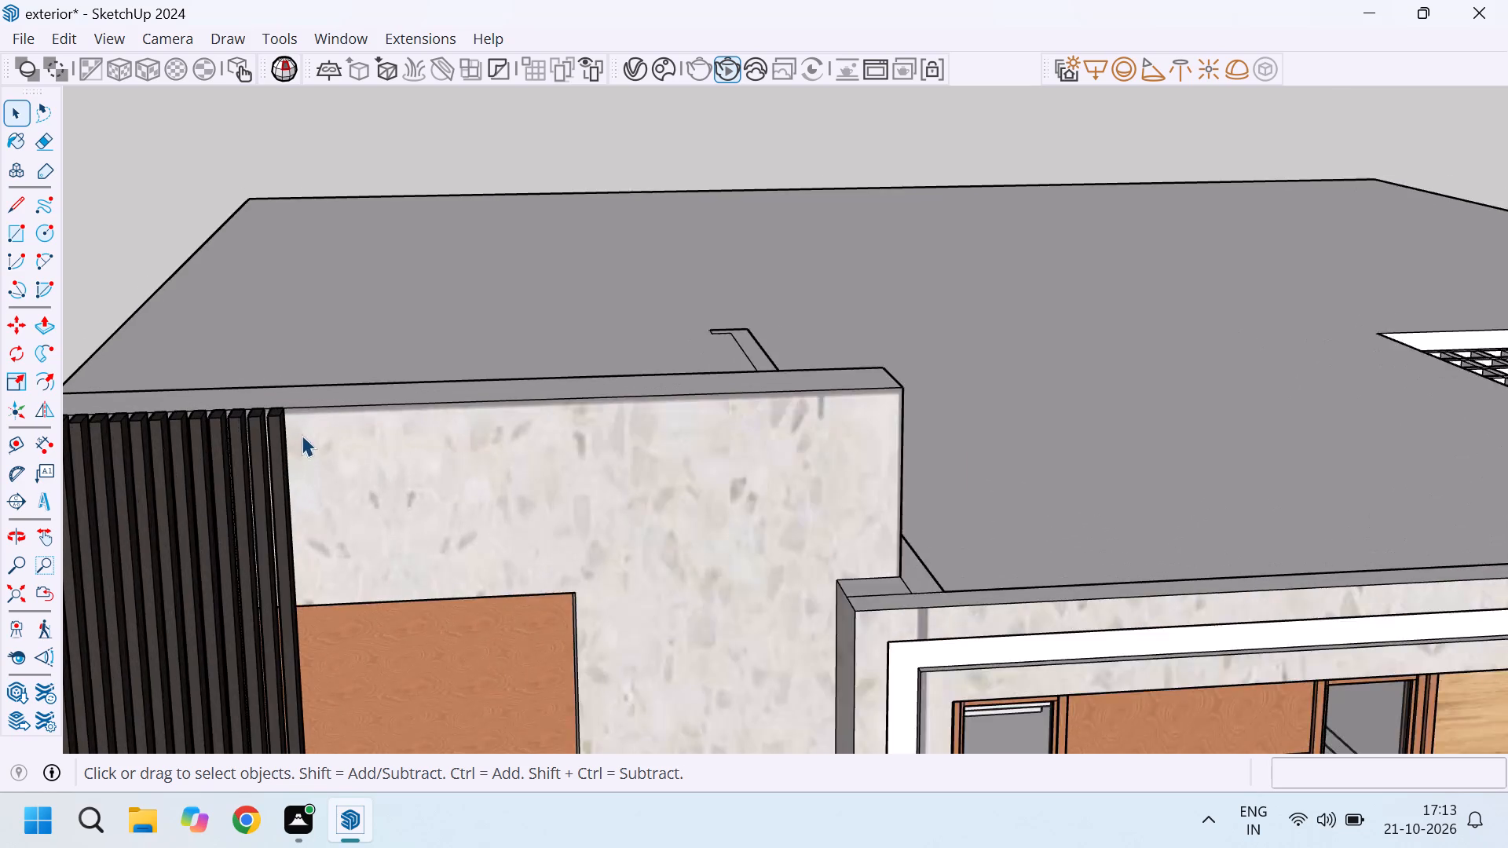
scroll(302, 435, "up", 5)
middle_click_drag(268, 417, 428, 431)
scroll(592, 283, "down", 12)
scroll(470, 314, "down", 4)
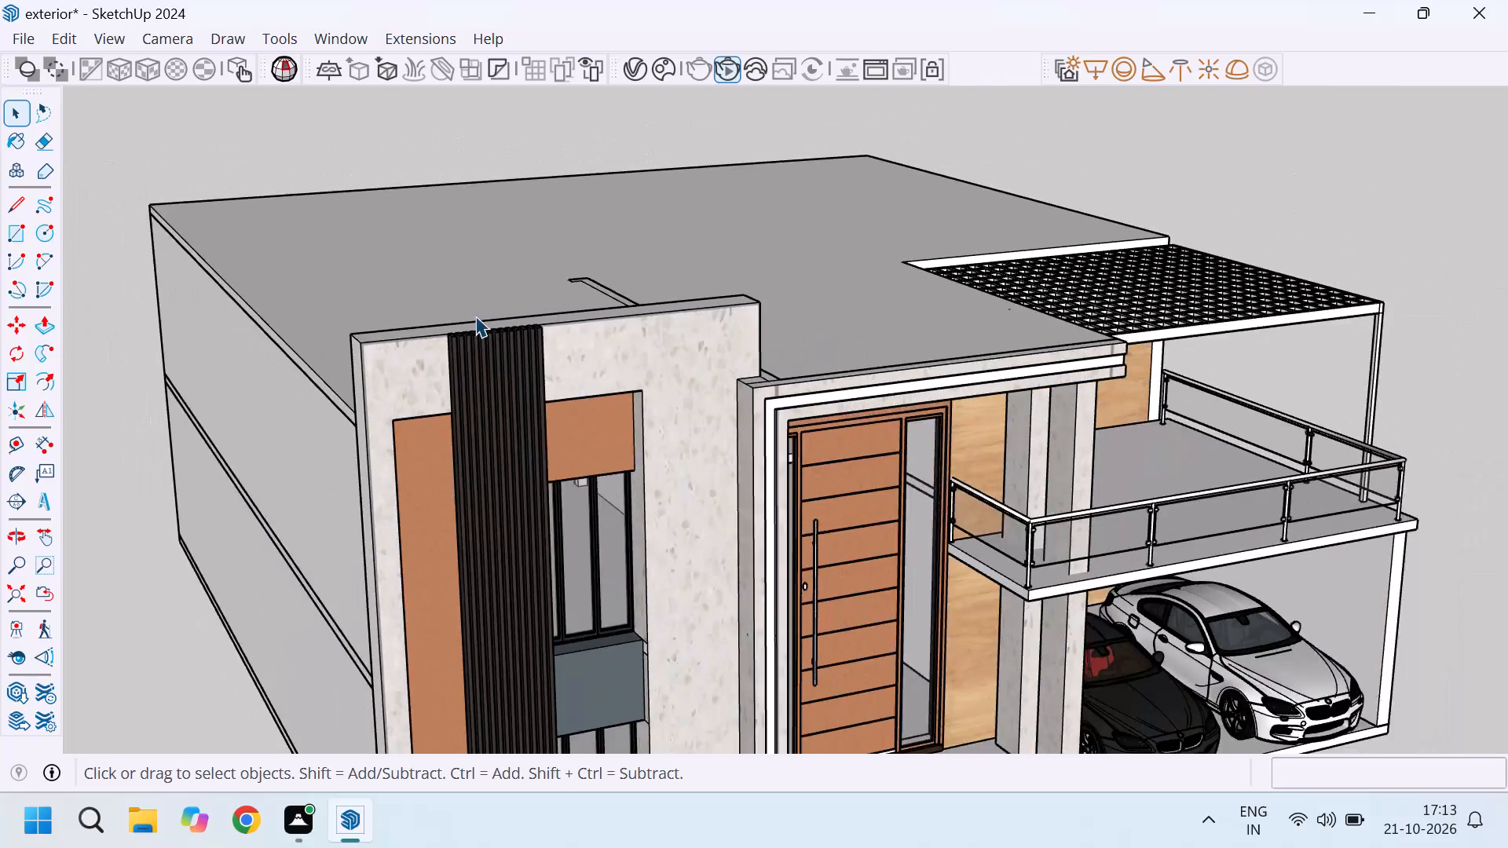
scroll(475, 316, "down", 1)
middle_click_drag(1060, 370, 781, 429)
scroll(1000, 443, "up", 5)
middle_click_drag(917, 483, 1001, 391)
scroll(915, 482, "up", 1)
scroll(1010, 395, "down", 3)
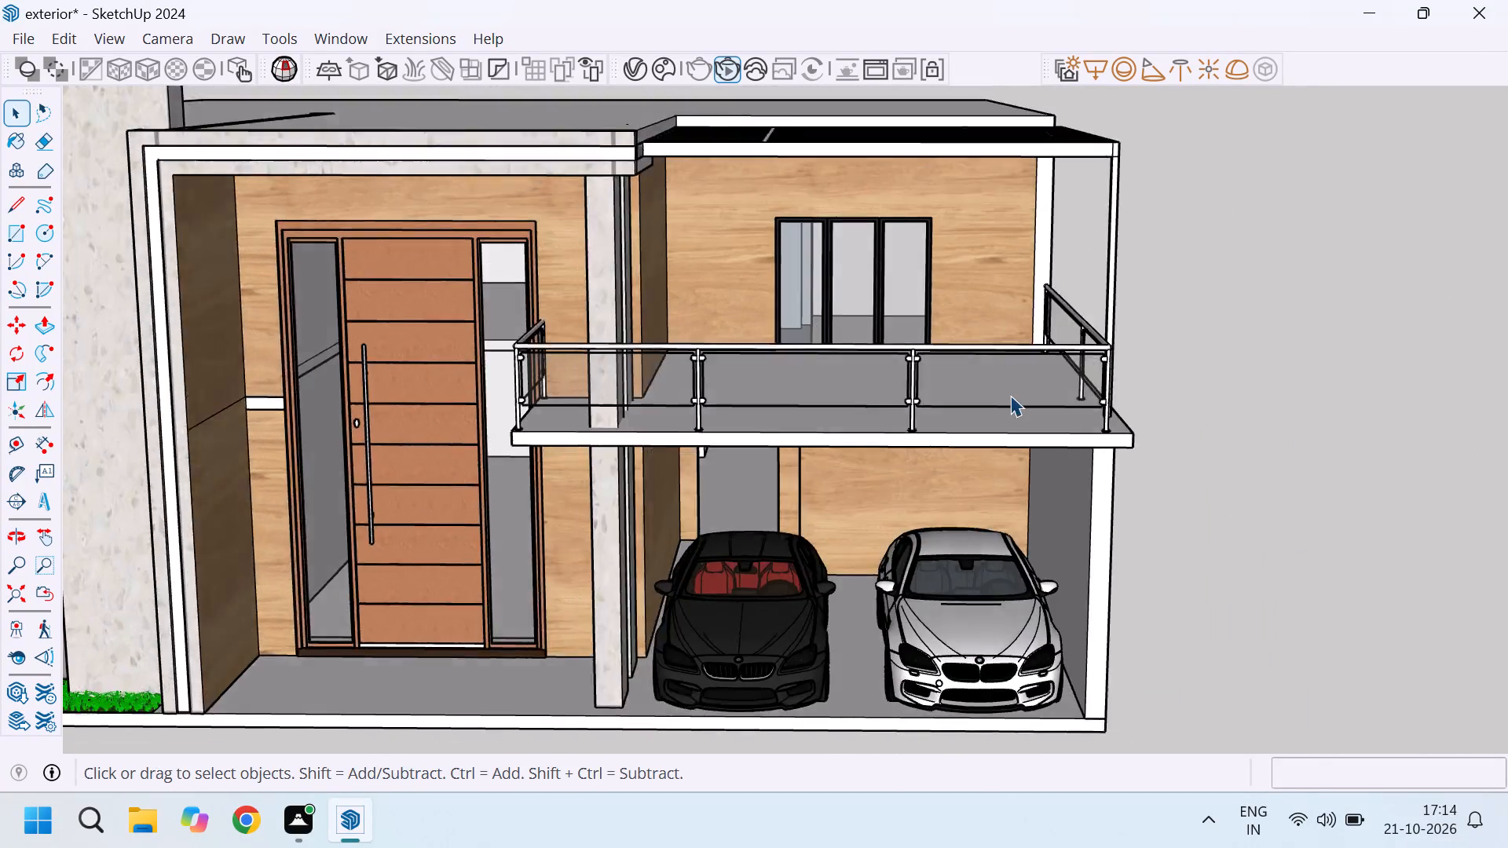
scroll(1010, 395, "down", 5)
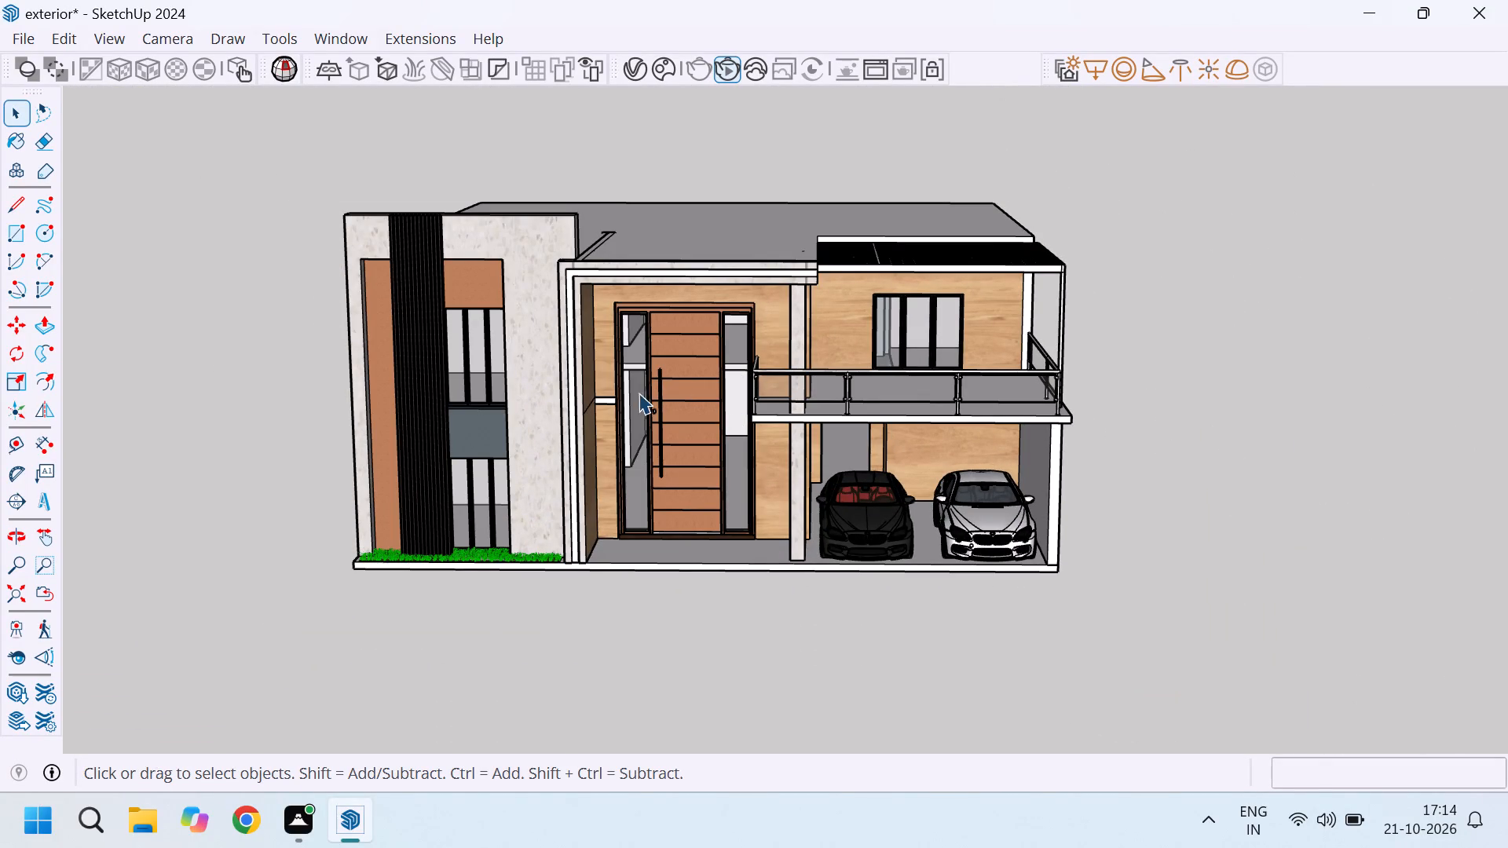
middle_click_drag(676, 486, 750, 481)
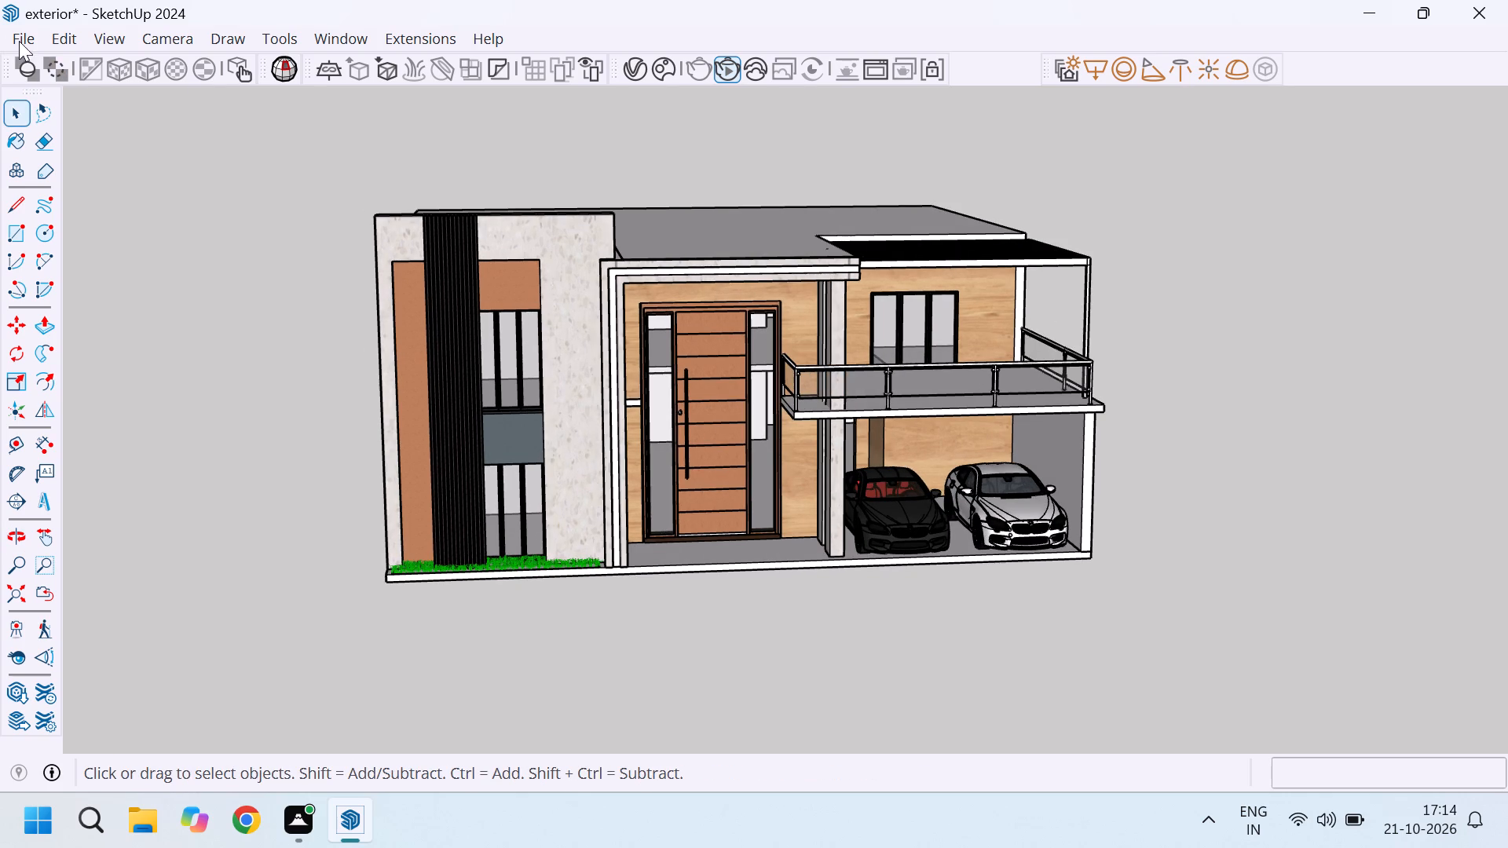
Open the recent file restaurant.skp, discarding the changes to the exterior model.
left_click(30, 41)
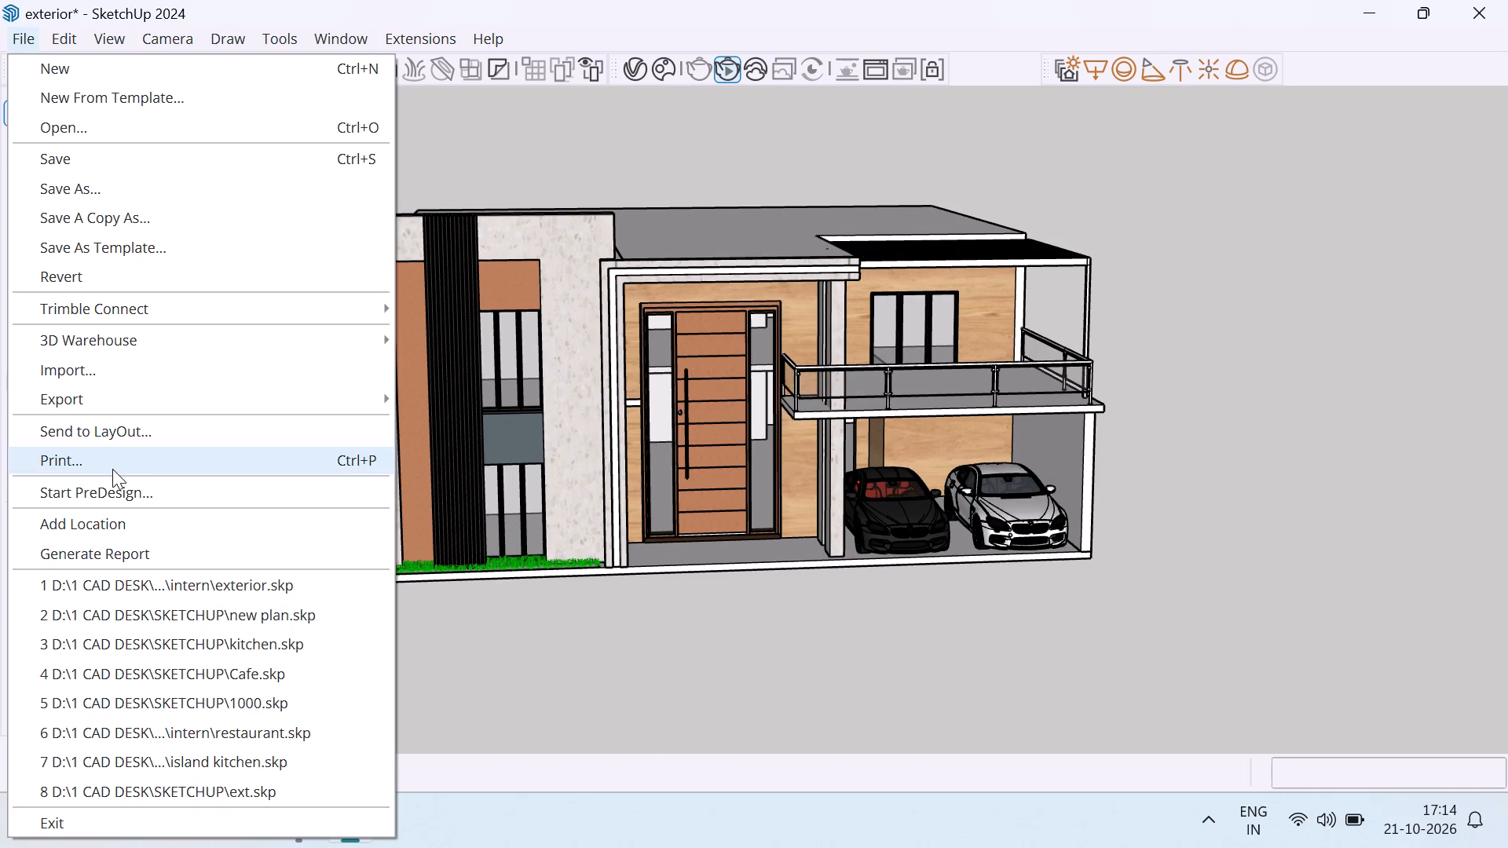
left_click(240, 740)
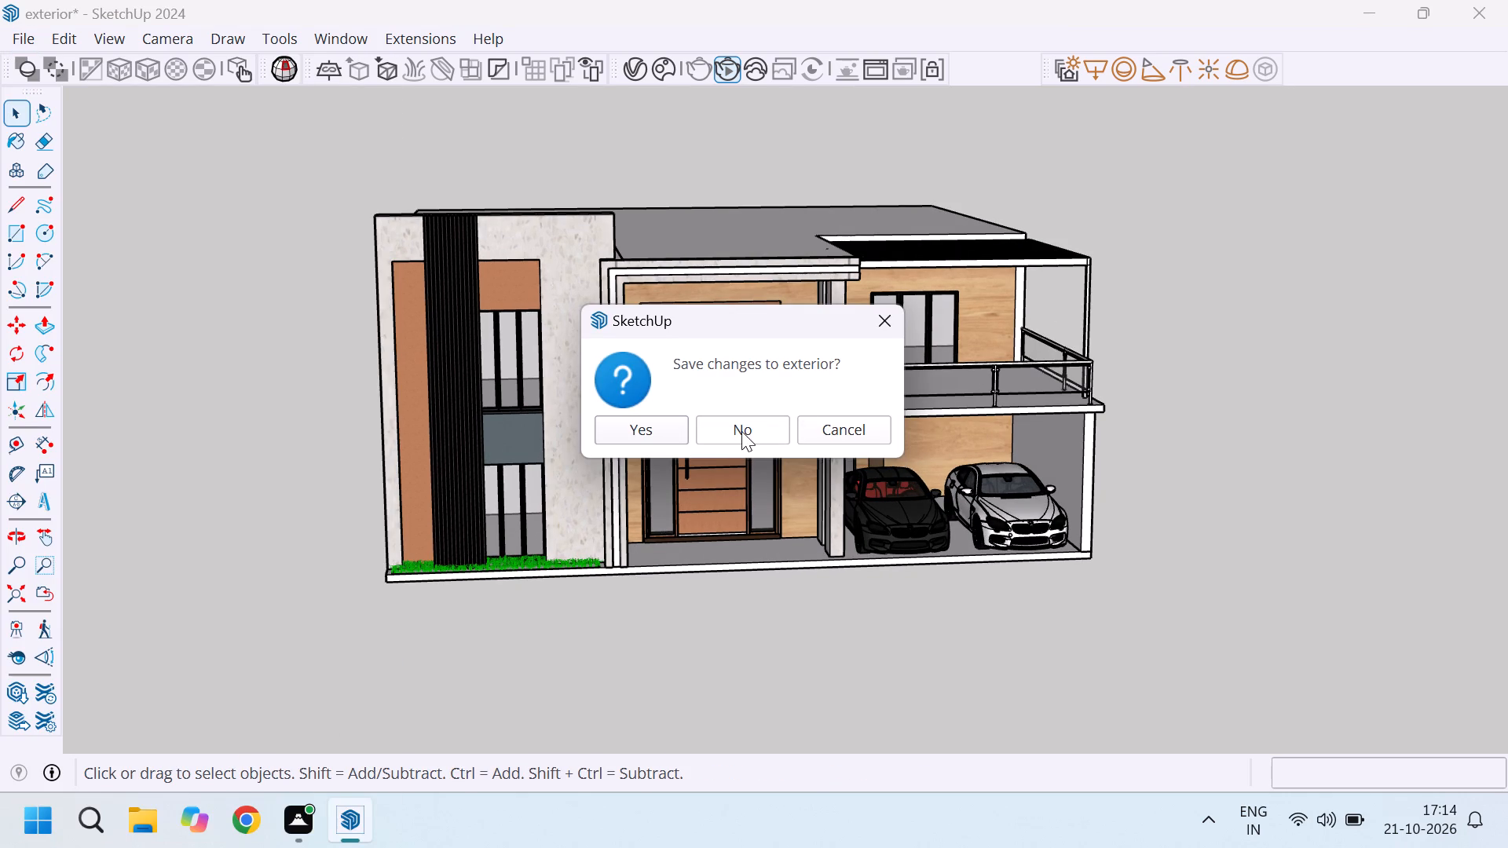
left_click(742, 431)
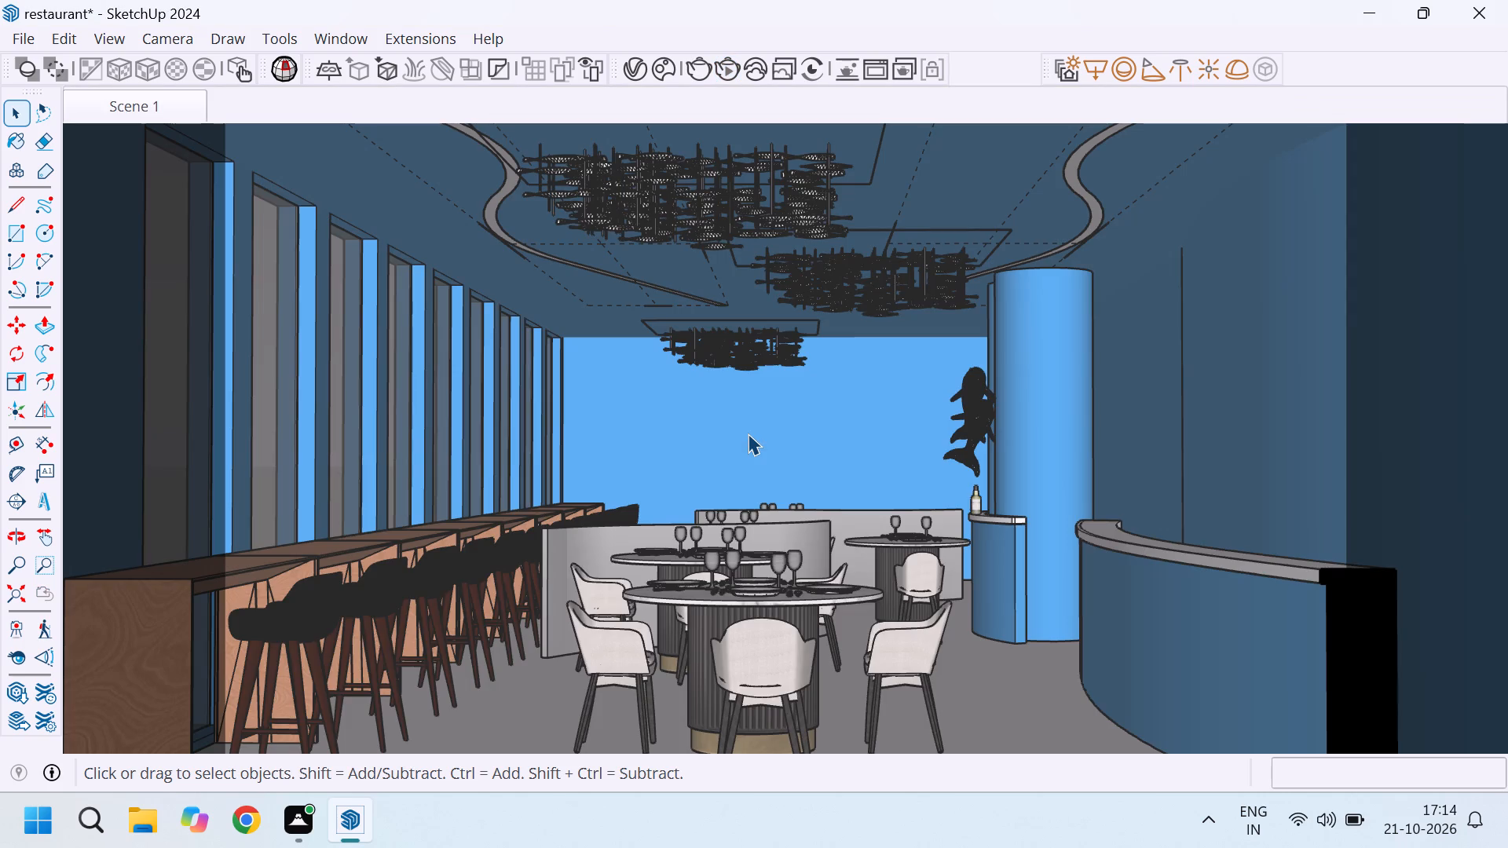
Examine the restaurant model from outside, covering the dining interior, the windowed long side and the sectioned open end.
scroll(772, 520, "down", 4)
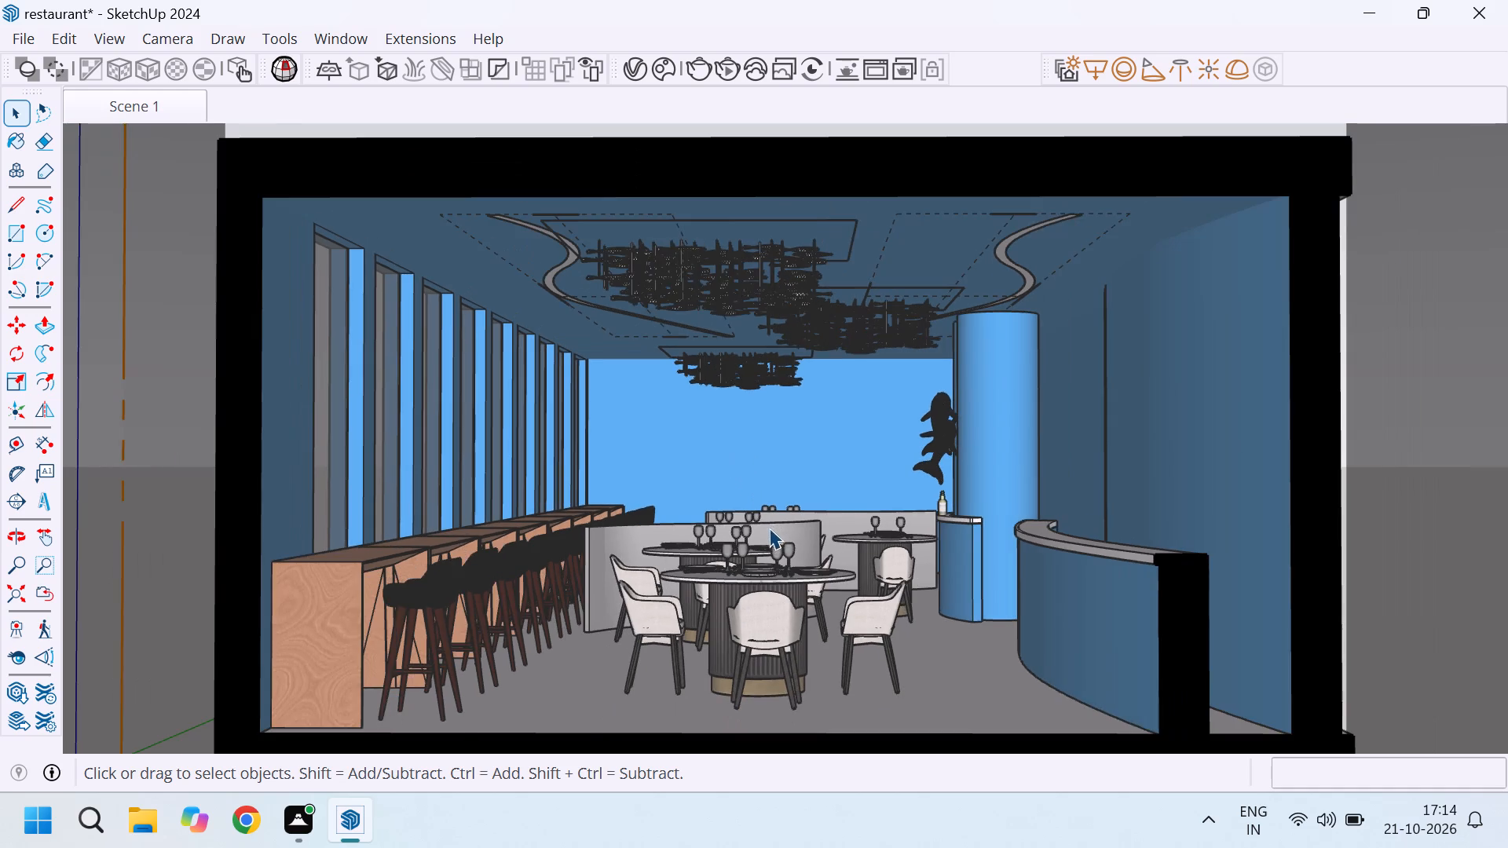
scroll(763, 528, "down", 4)
middle_click_drag(718, 561, 794, 620)
scroll(827, 602, "up", 4)
middle_click_drag(719, 598, 999, 568)
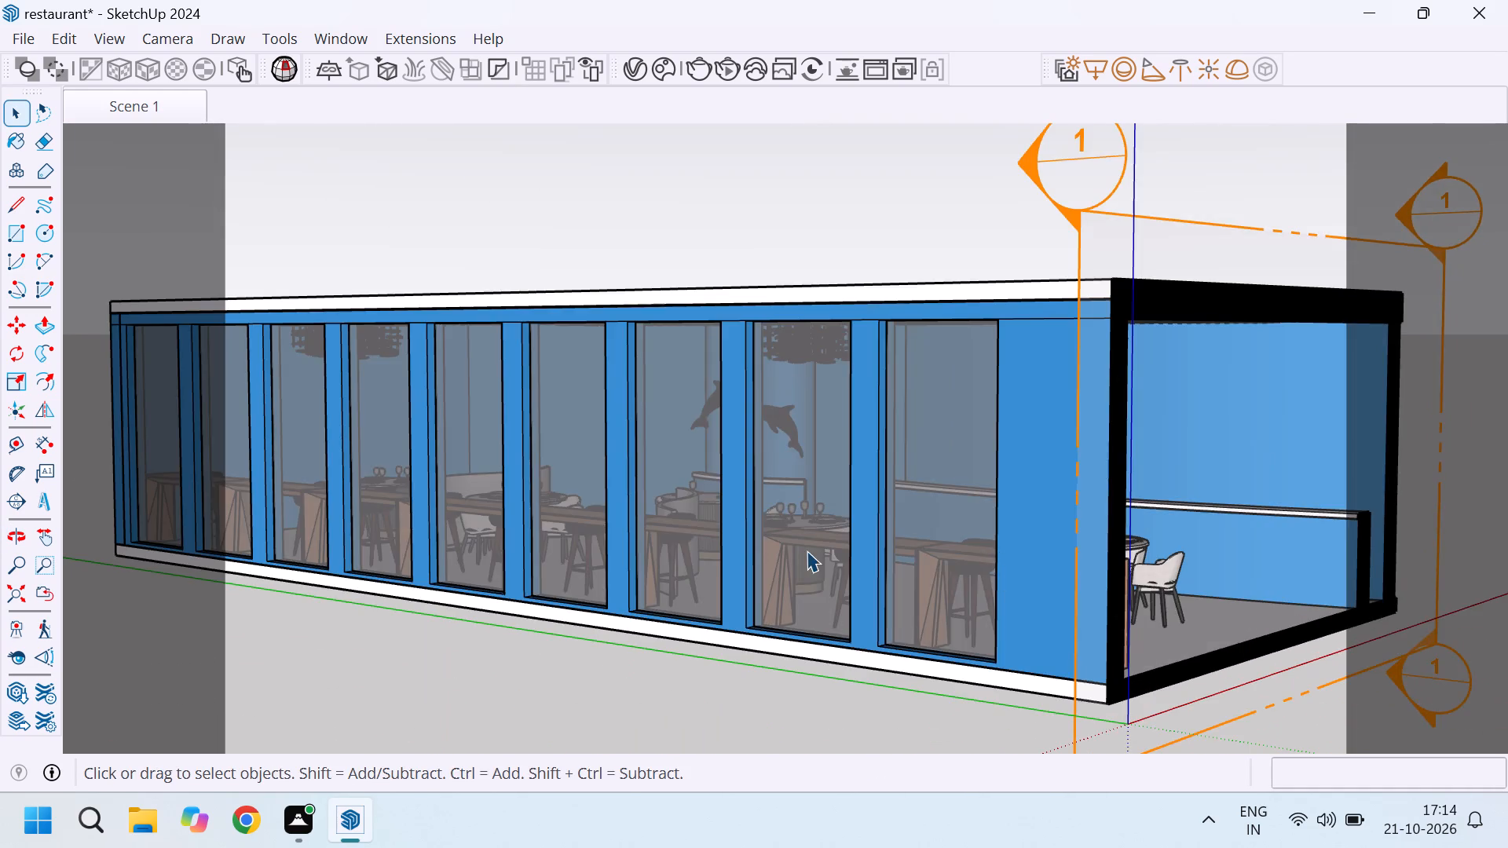
scroll(807, 550, "down", 8)
middle_click_drag(1020, 522, 904, 546)
scroll(887, 552, "up", 3)
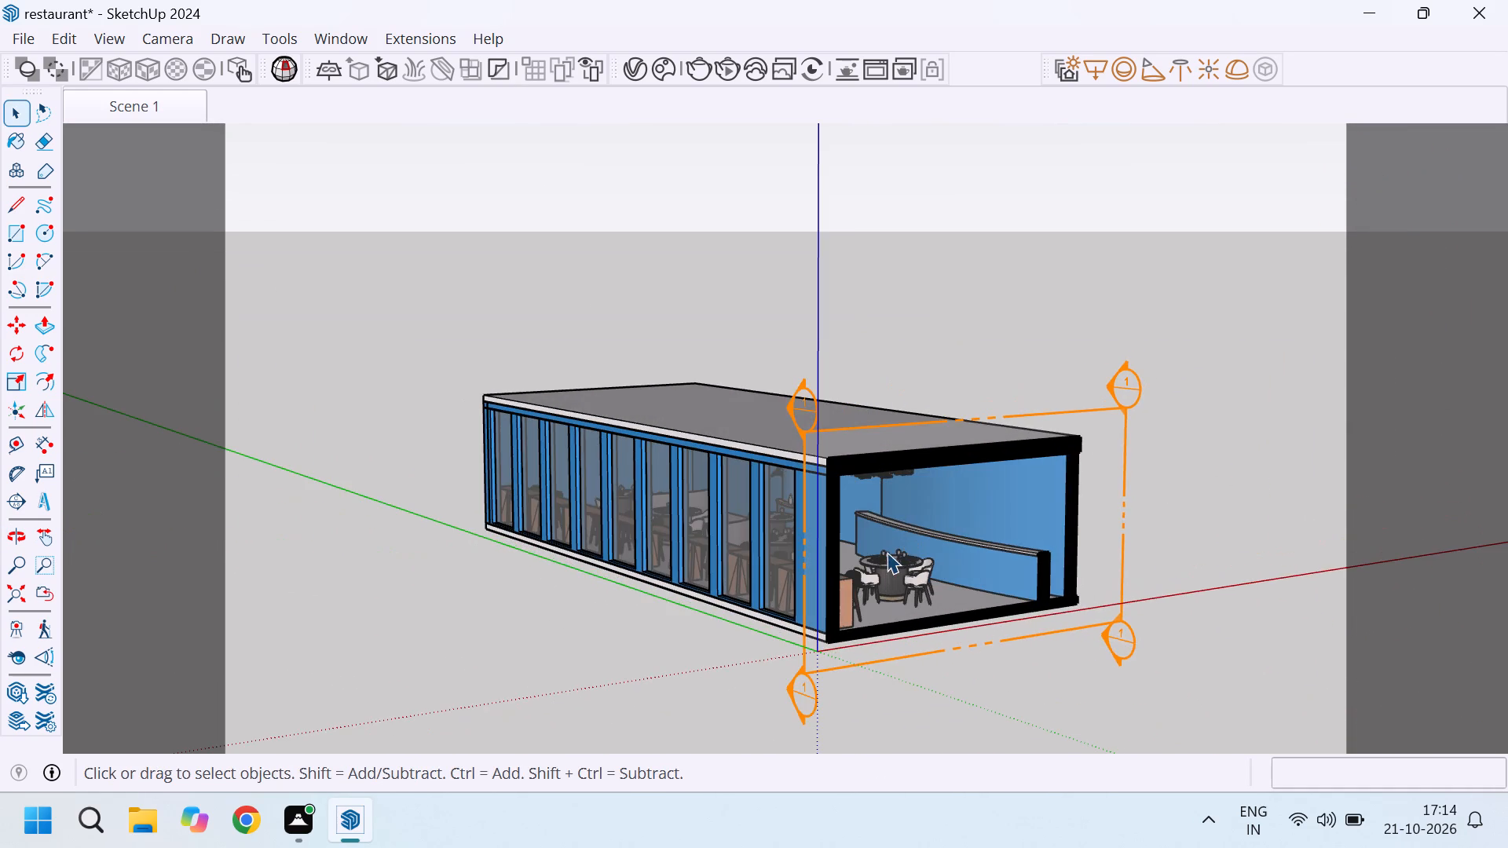
scroll(894, 564, "up", 1)
scroll(859, 574, "down", 1)
middle_click_drag(941, 612, 877, 612)
scroll(879, 609, "up", 2)
scroll(829, 580, "down", 2)
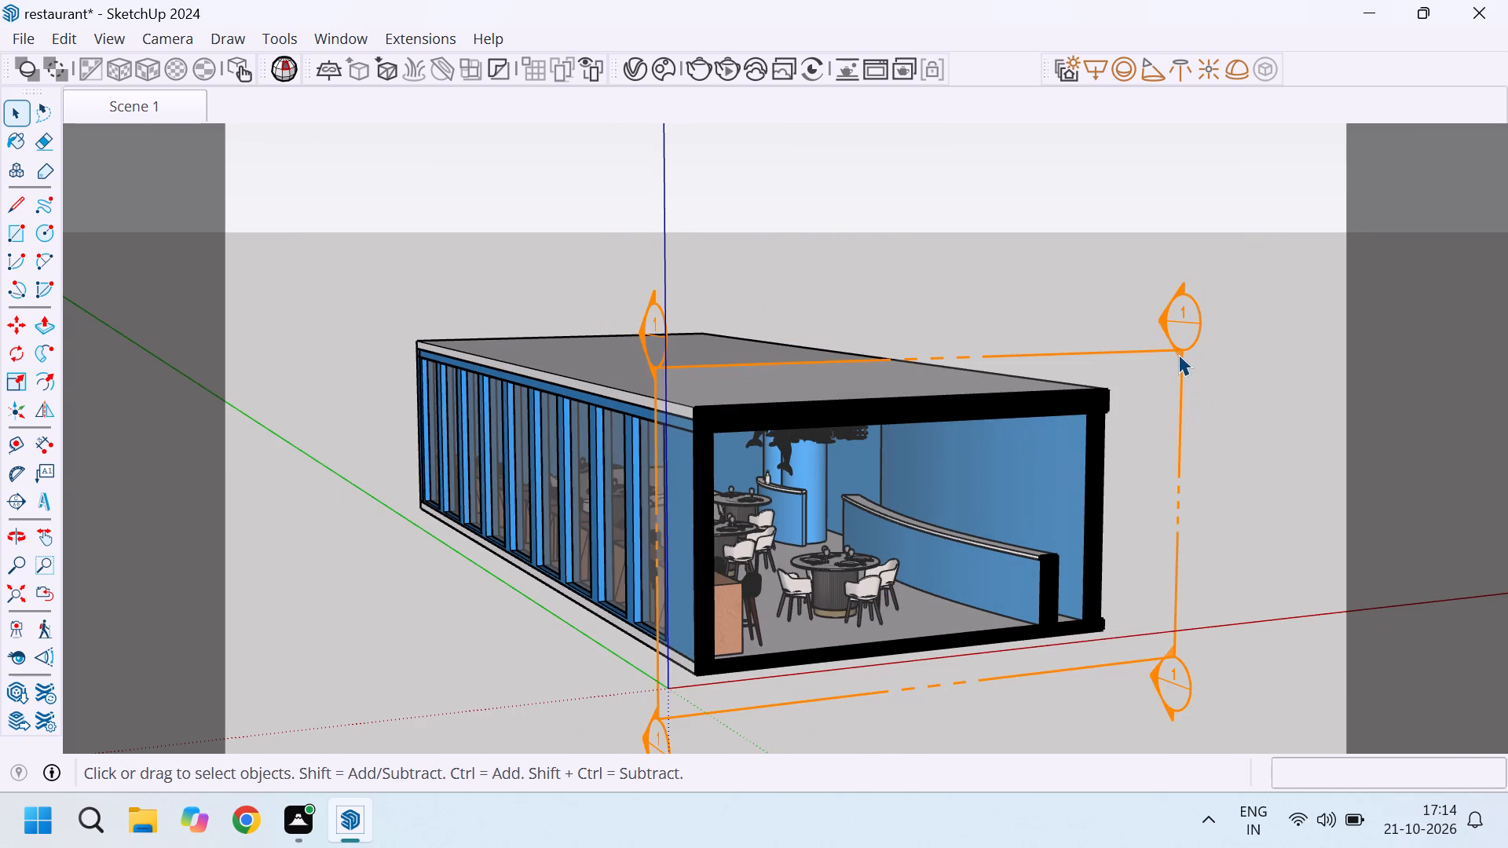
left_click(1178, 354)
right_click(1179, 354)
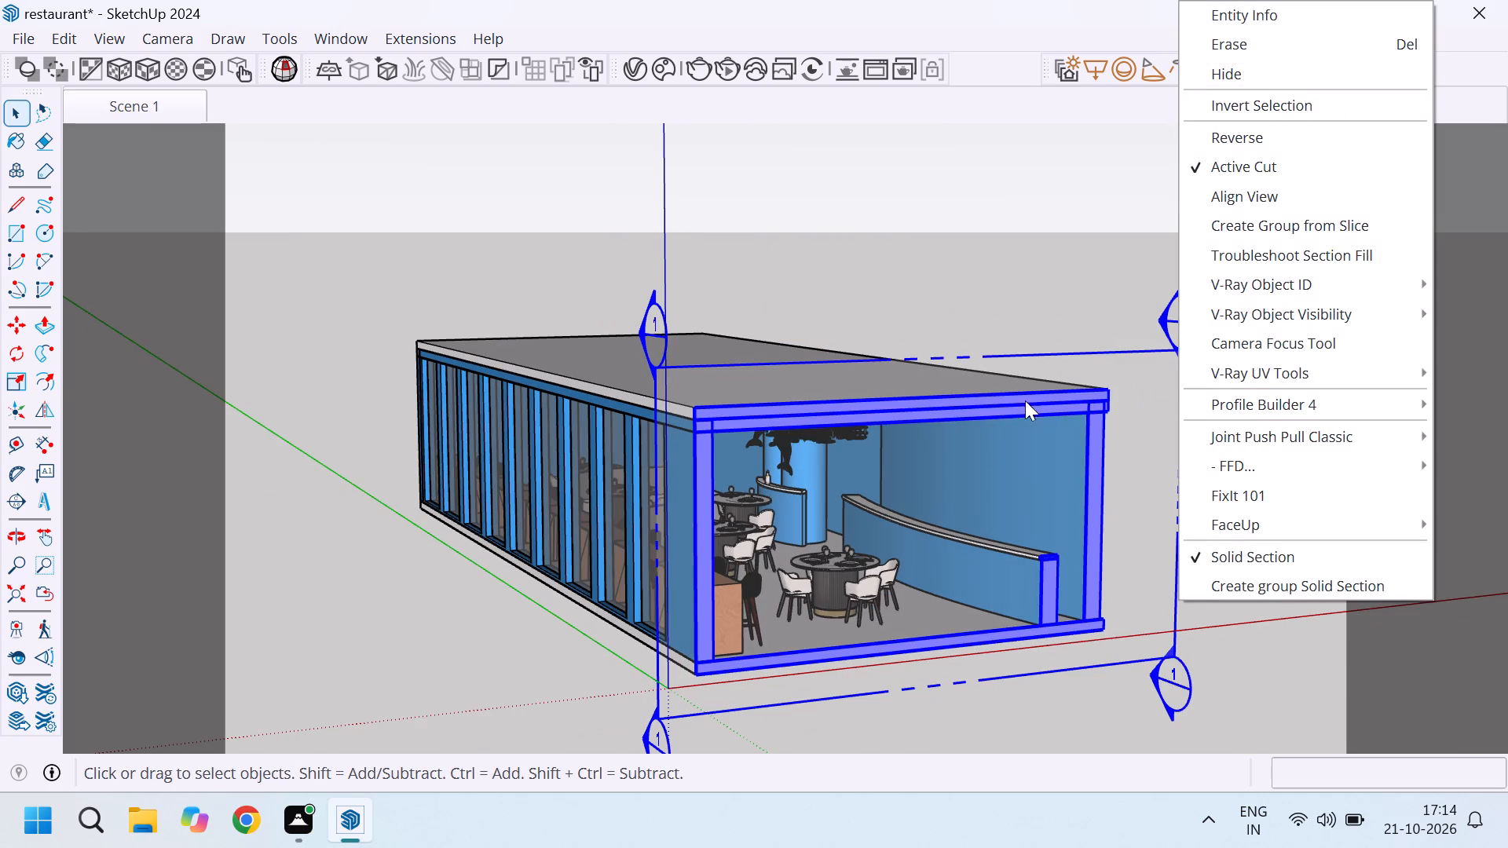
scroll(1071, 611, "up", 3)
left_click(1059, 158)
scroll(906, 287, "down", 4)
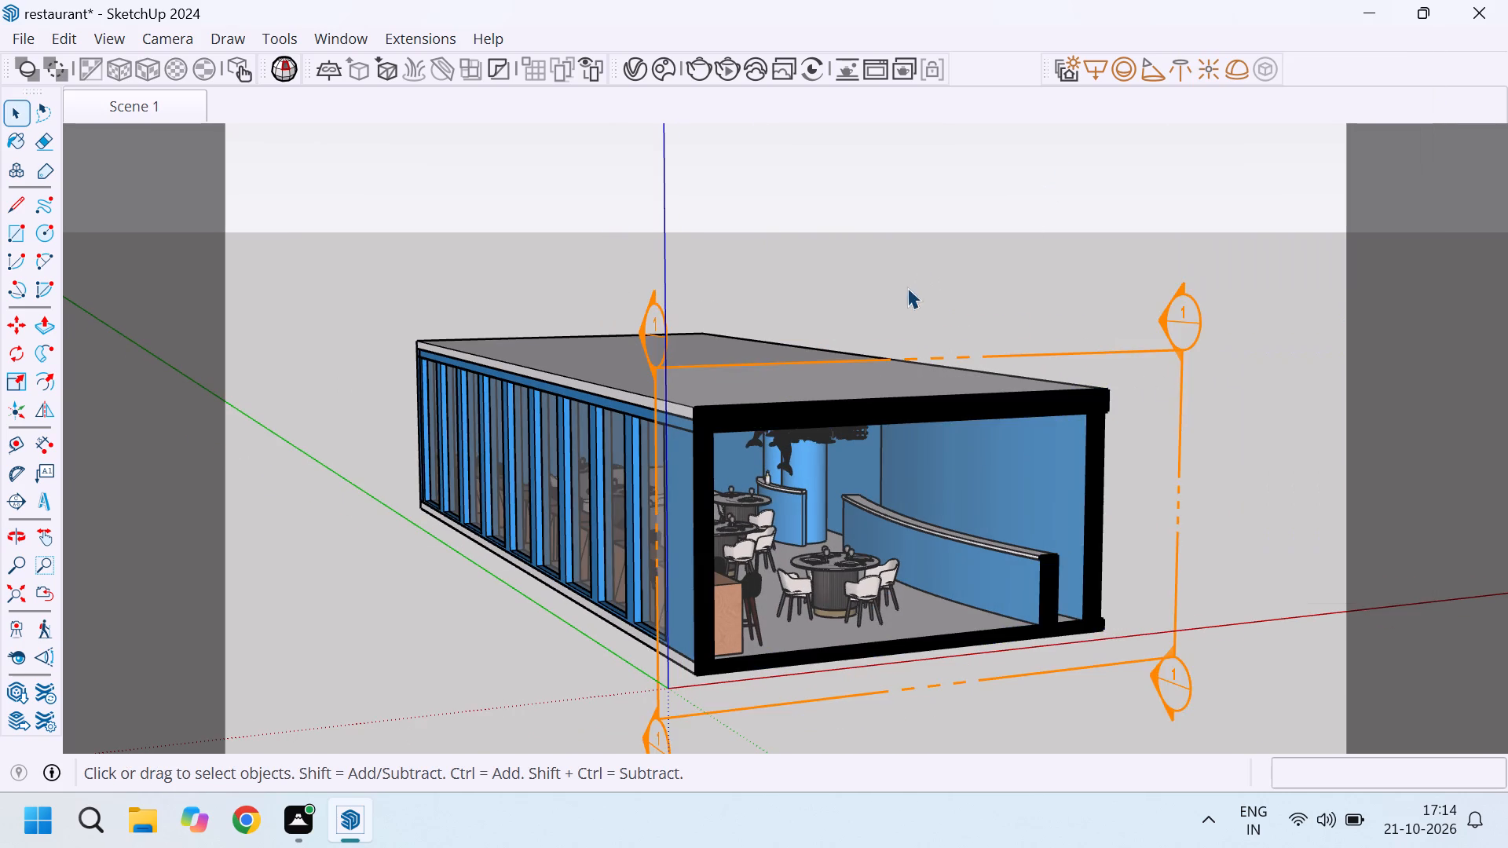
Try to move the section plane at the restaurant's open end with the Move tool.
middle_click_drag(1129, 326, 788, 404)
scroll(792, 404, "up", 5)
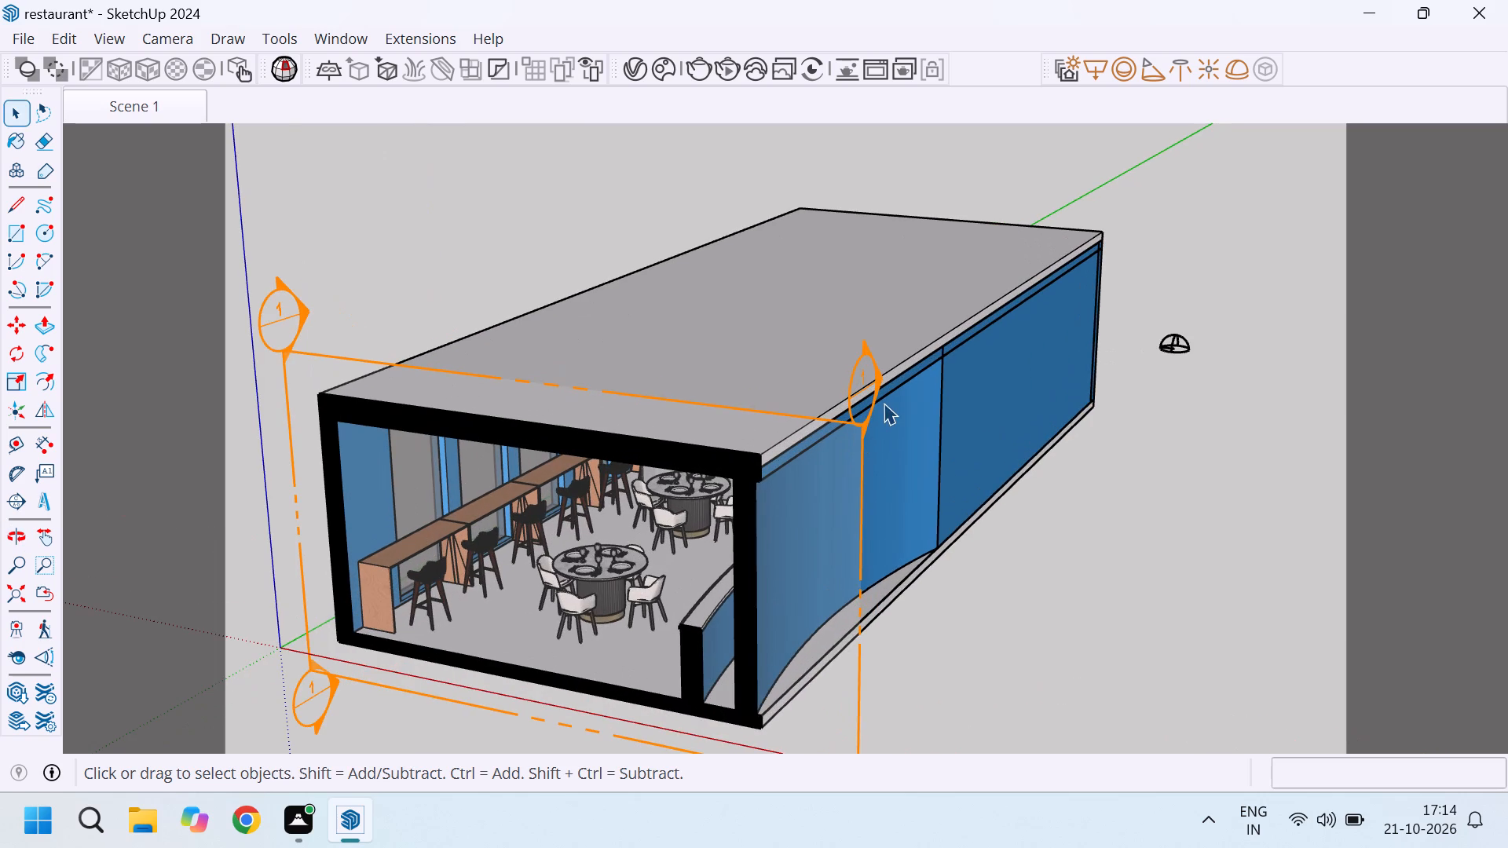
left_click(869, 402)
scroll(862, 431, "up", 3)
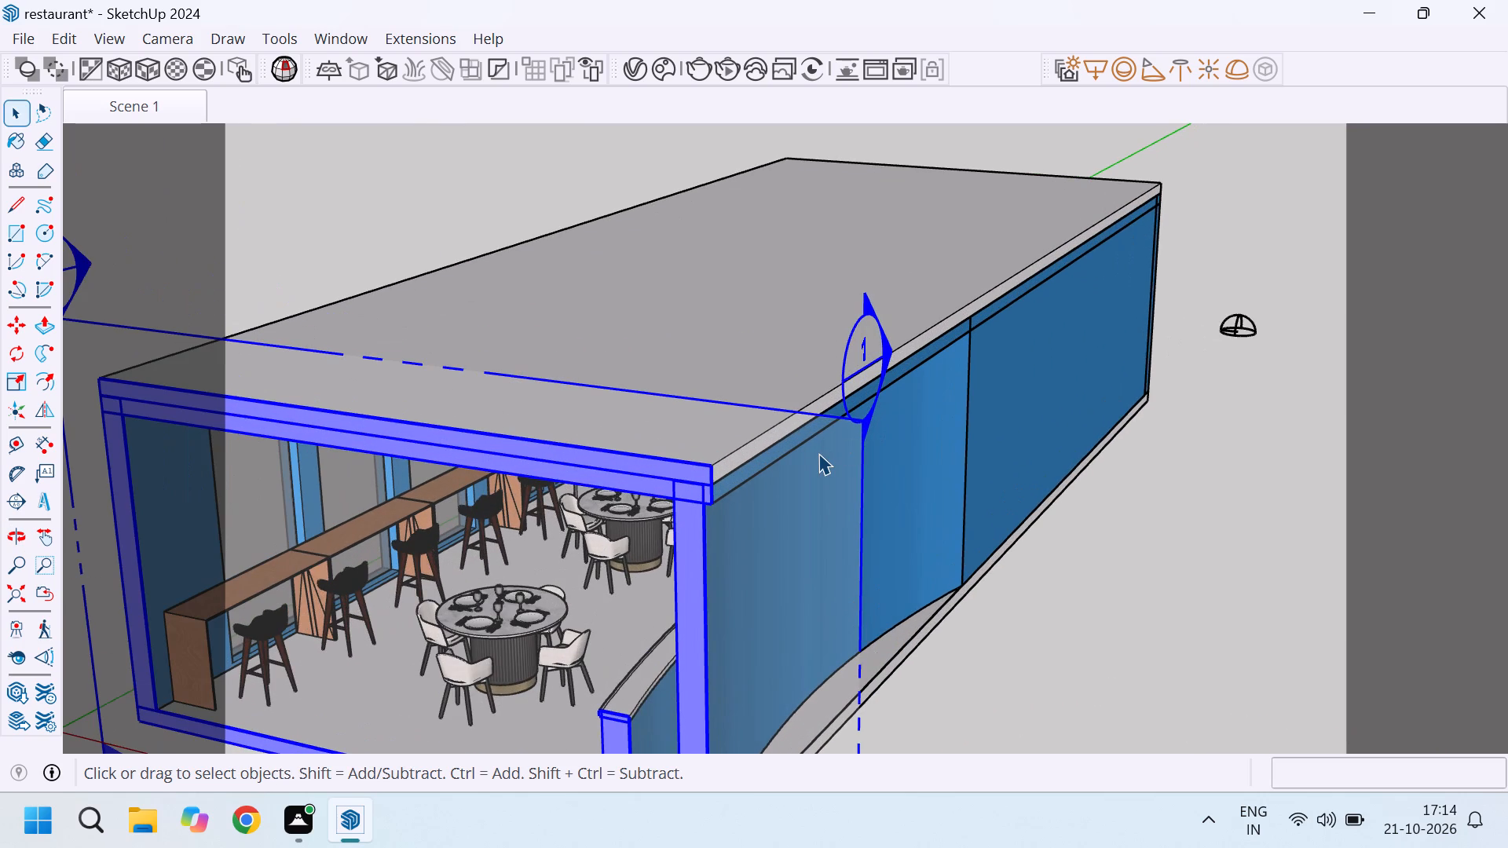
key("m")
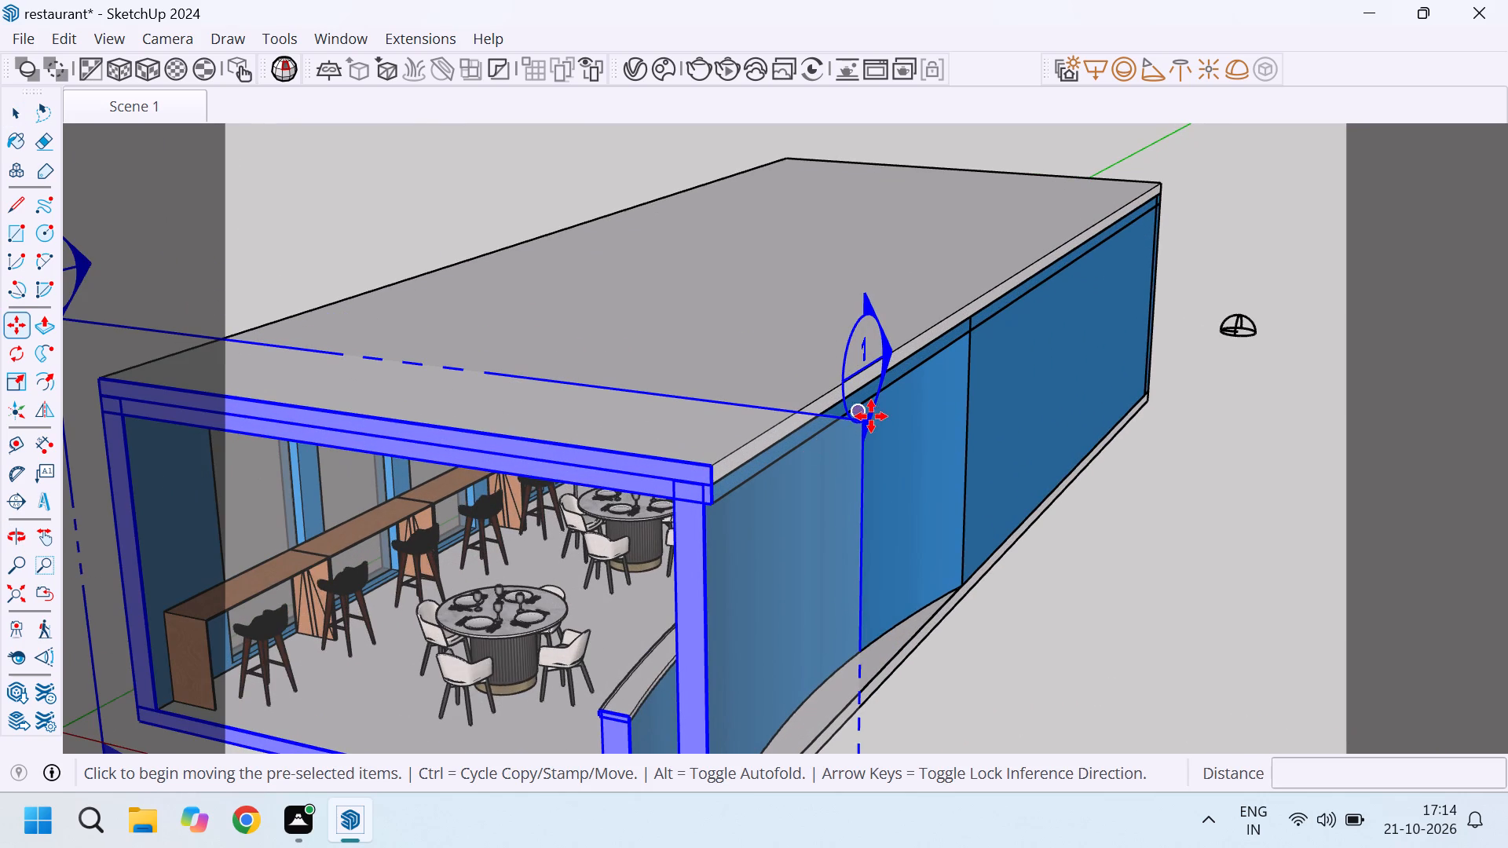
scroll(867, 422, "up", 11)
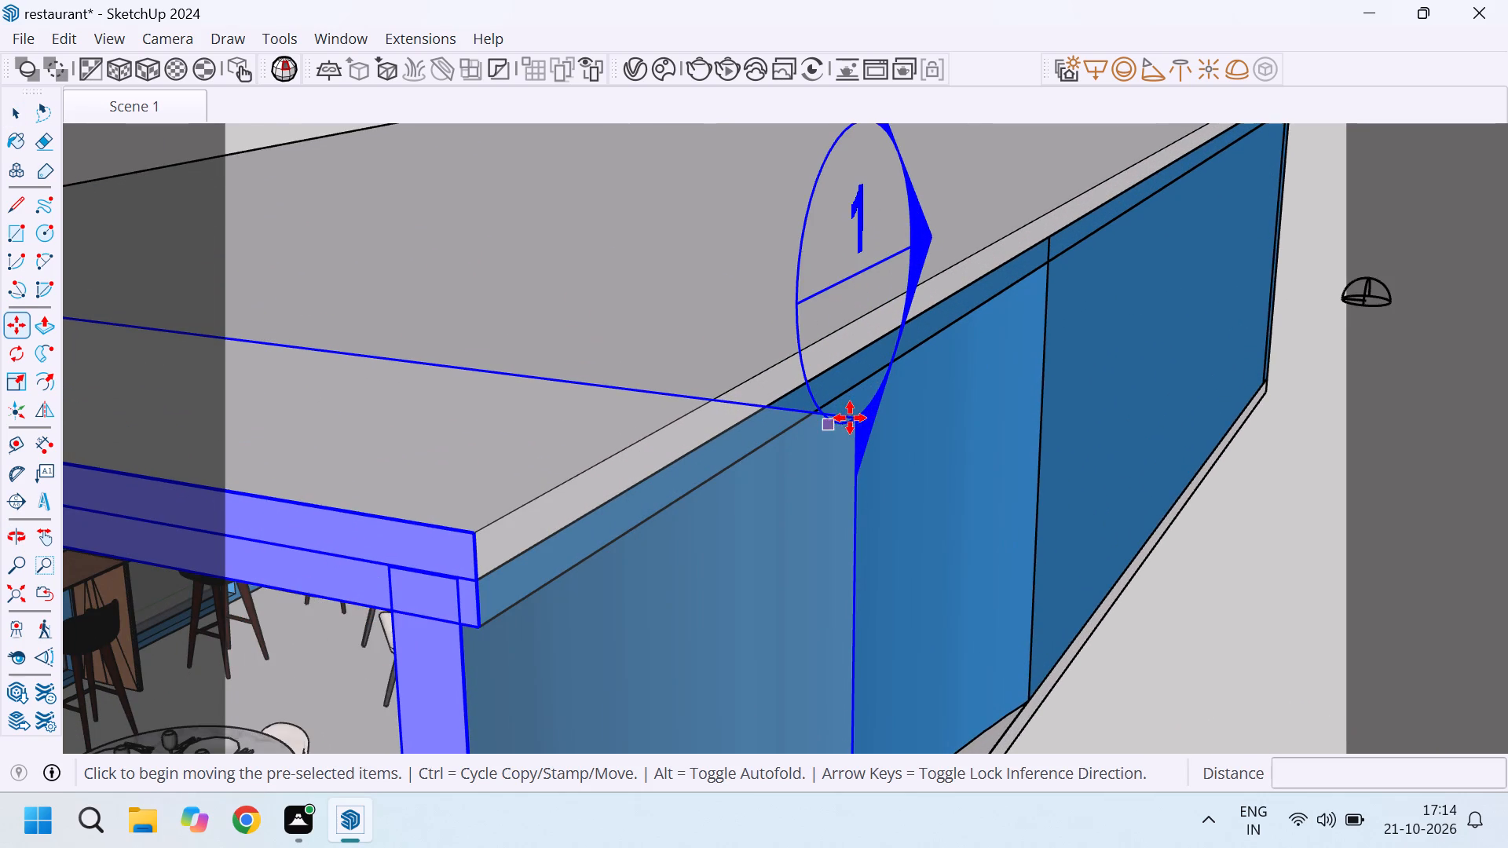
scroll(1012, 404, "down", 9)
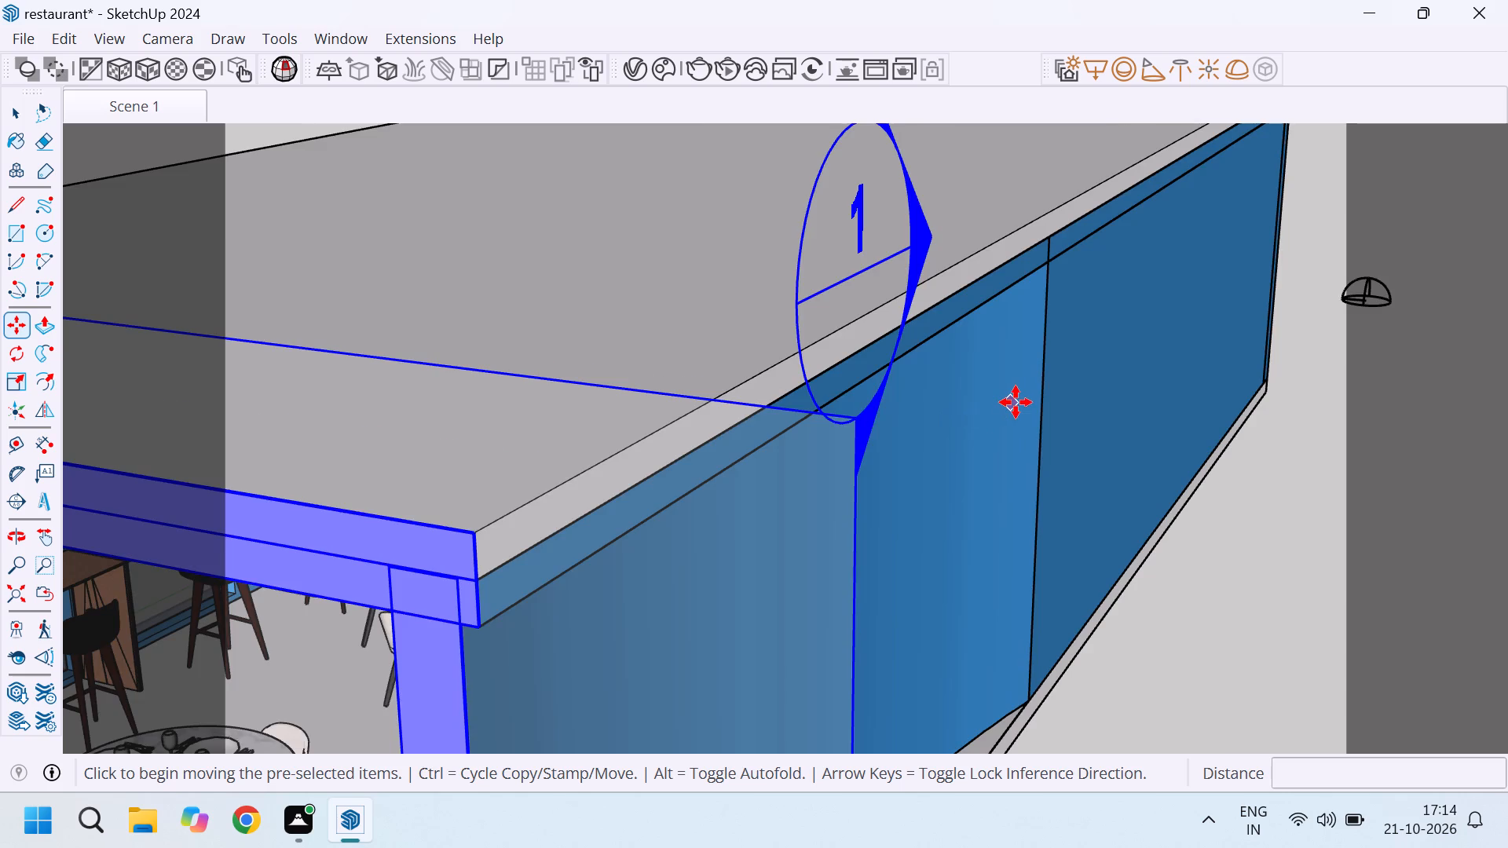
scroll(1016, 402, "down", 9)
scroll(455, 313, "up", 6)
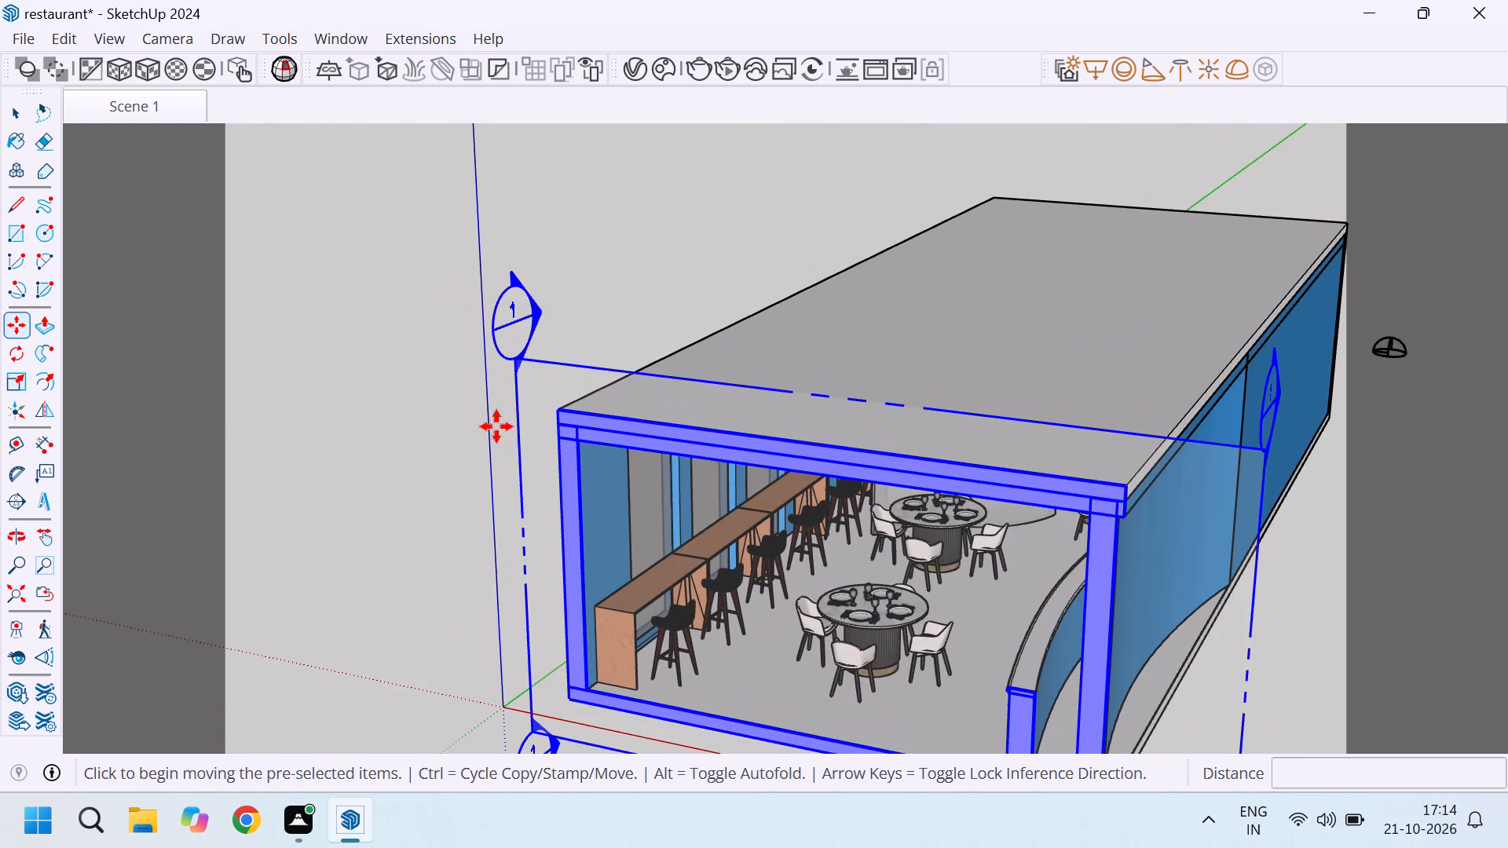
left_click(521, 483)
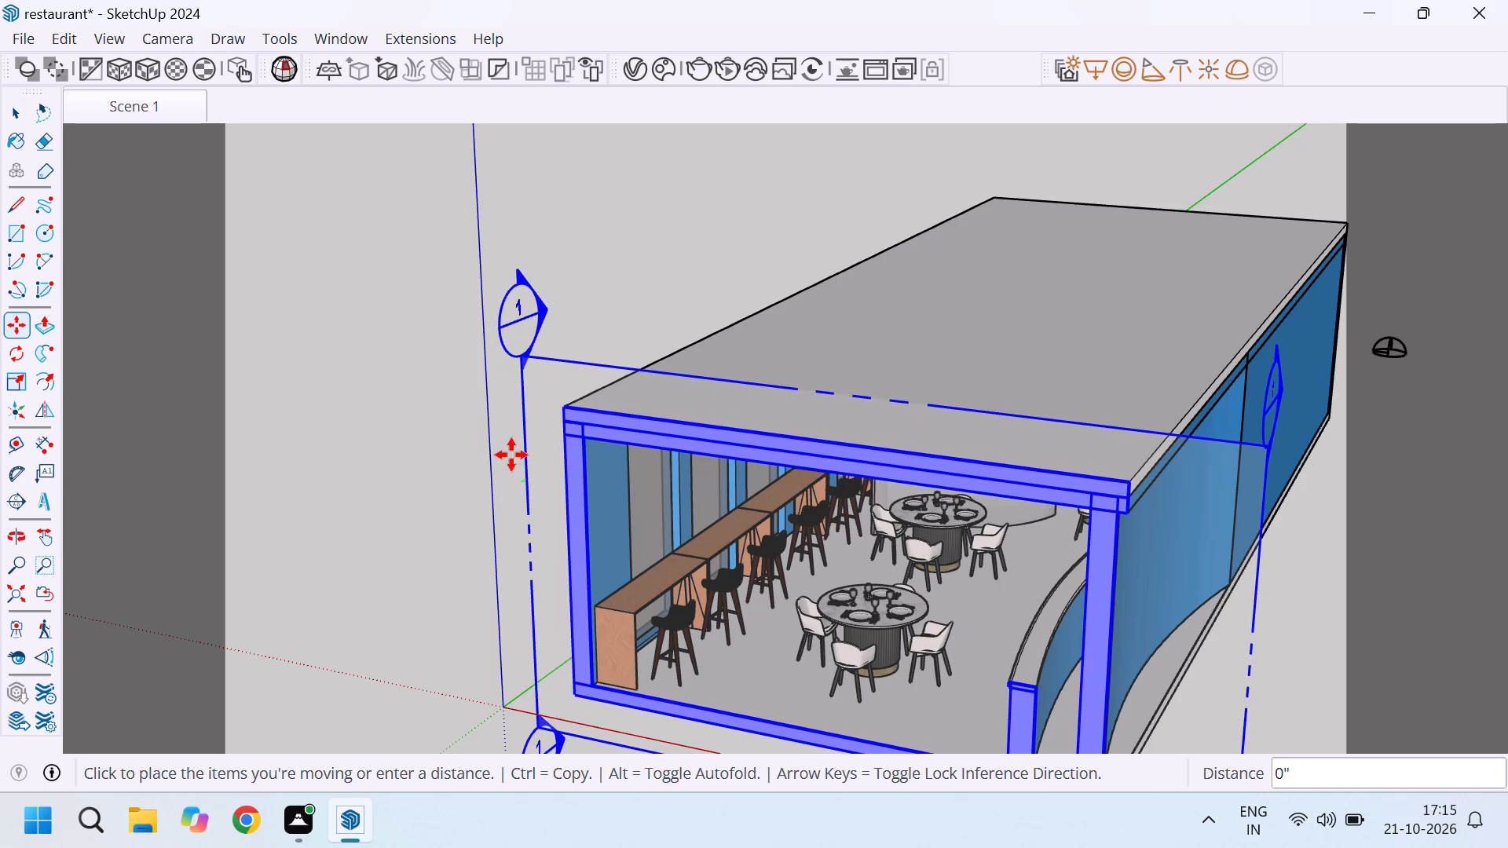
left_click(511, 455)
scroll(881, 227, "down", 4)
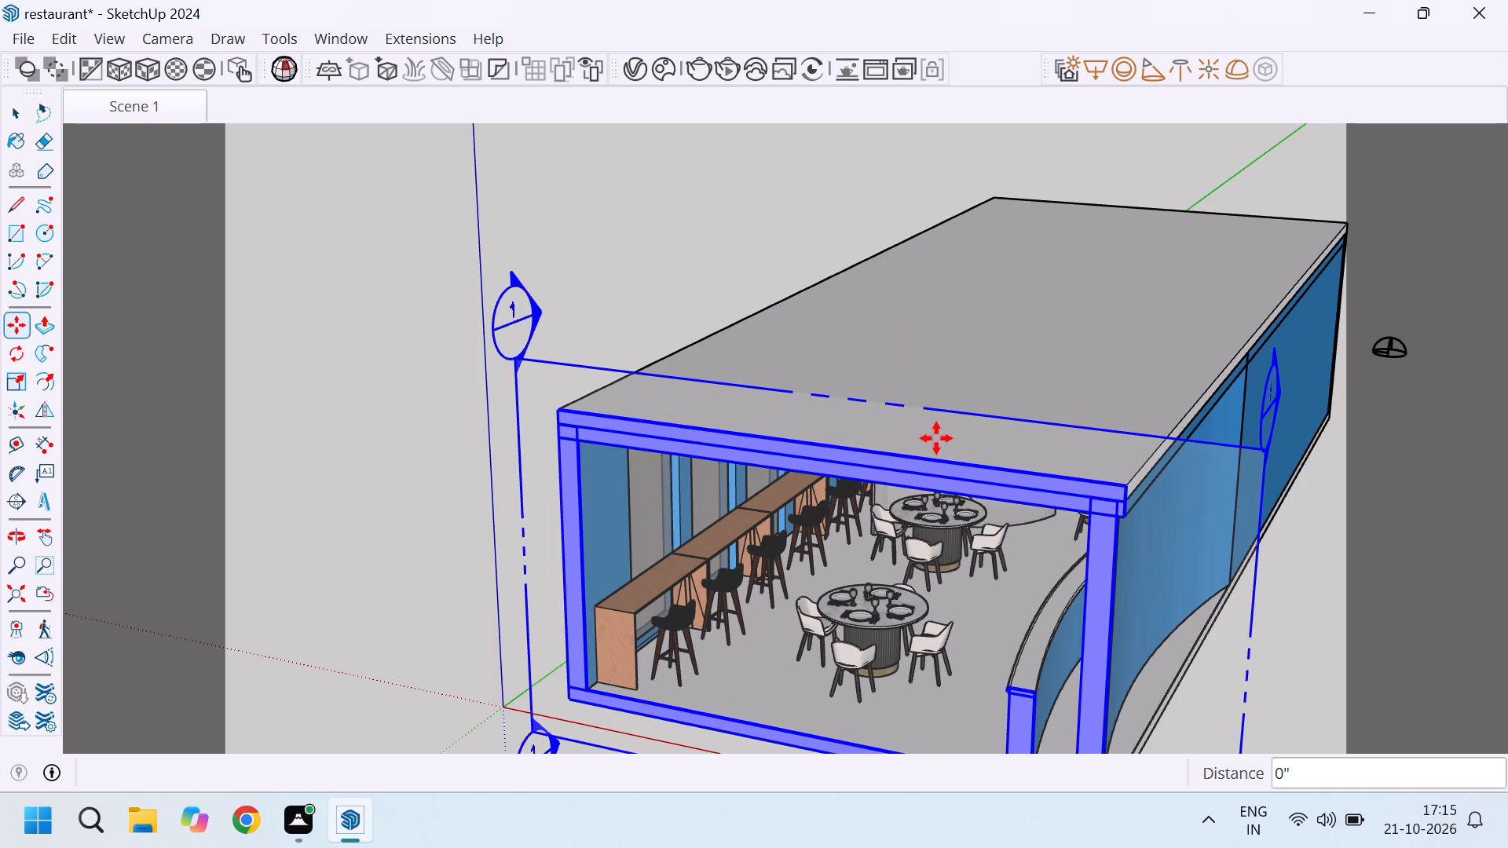
Examine the curved low wall and the dining interior where the section plane cuts through the restaurant's open end.
key("space")
scroll(723, 293, "down", 4)
middle_click_drag(868, 428, 1032, 452)
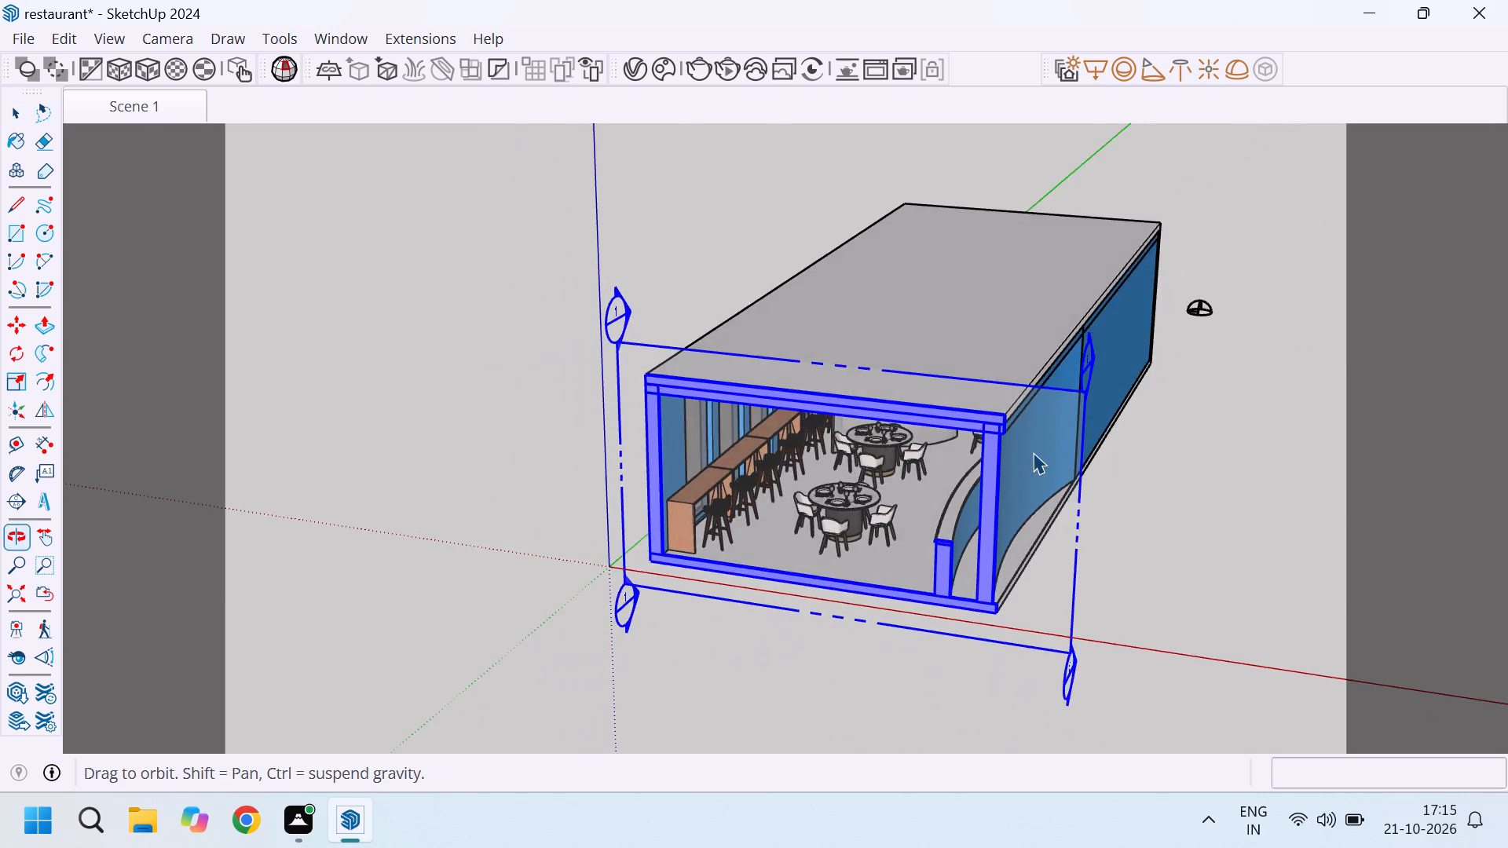
left_click(1275, 481)
scroll(1060, 514, "up", 18)
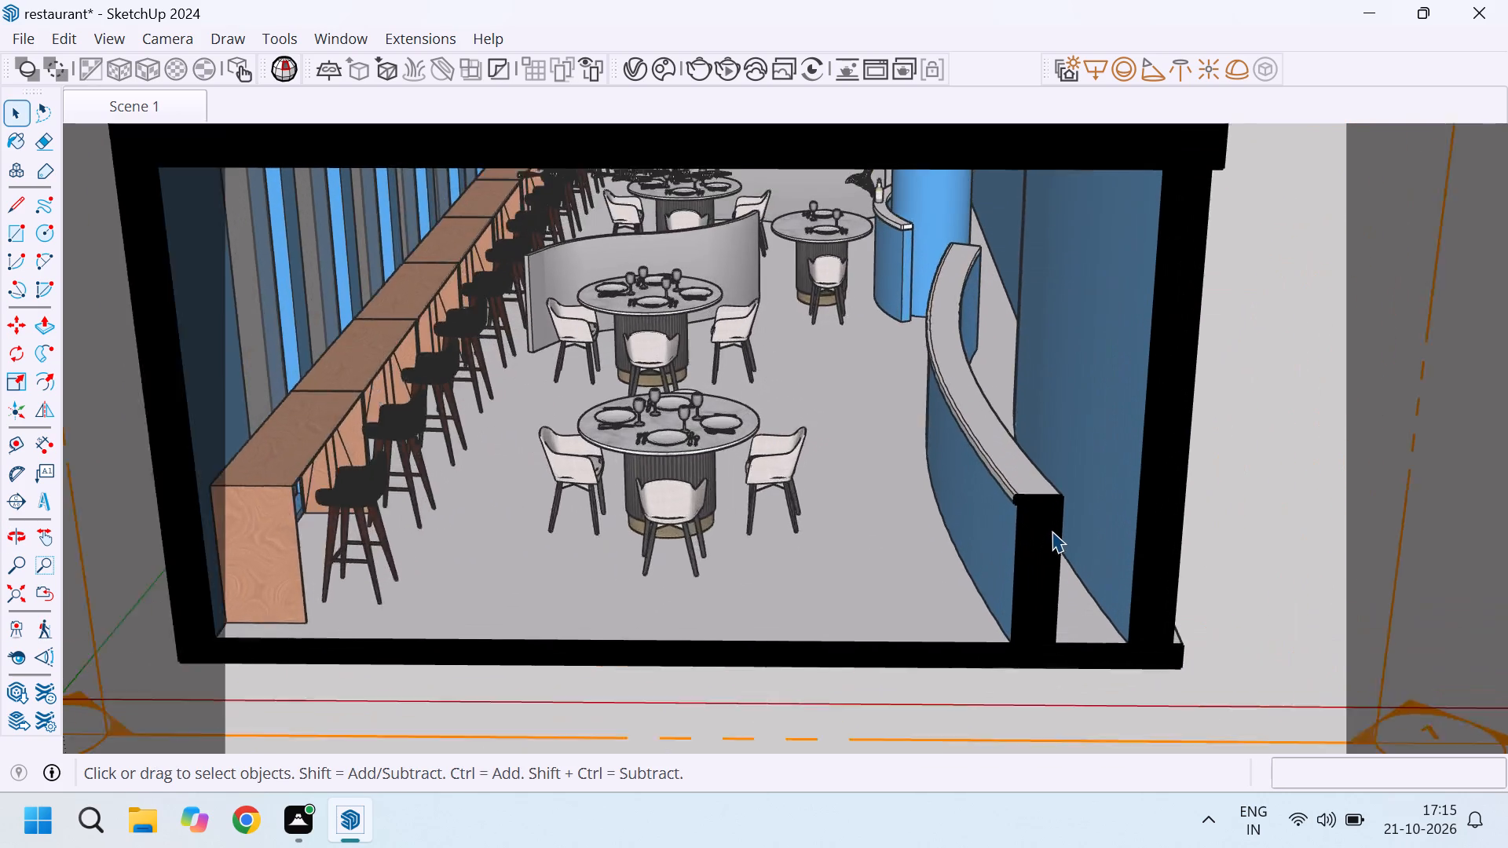
scroll(1052, 531, "up", 2)
left_click(1054, 527)
left_click(1023, 447)
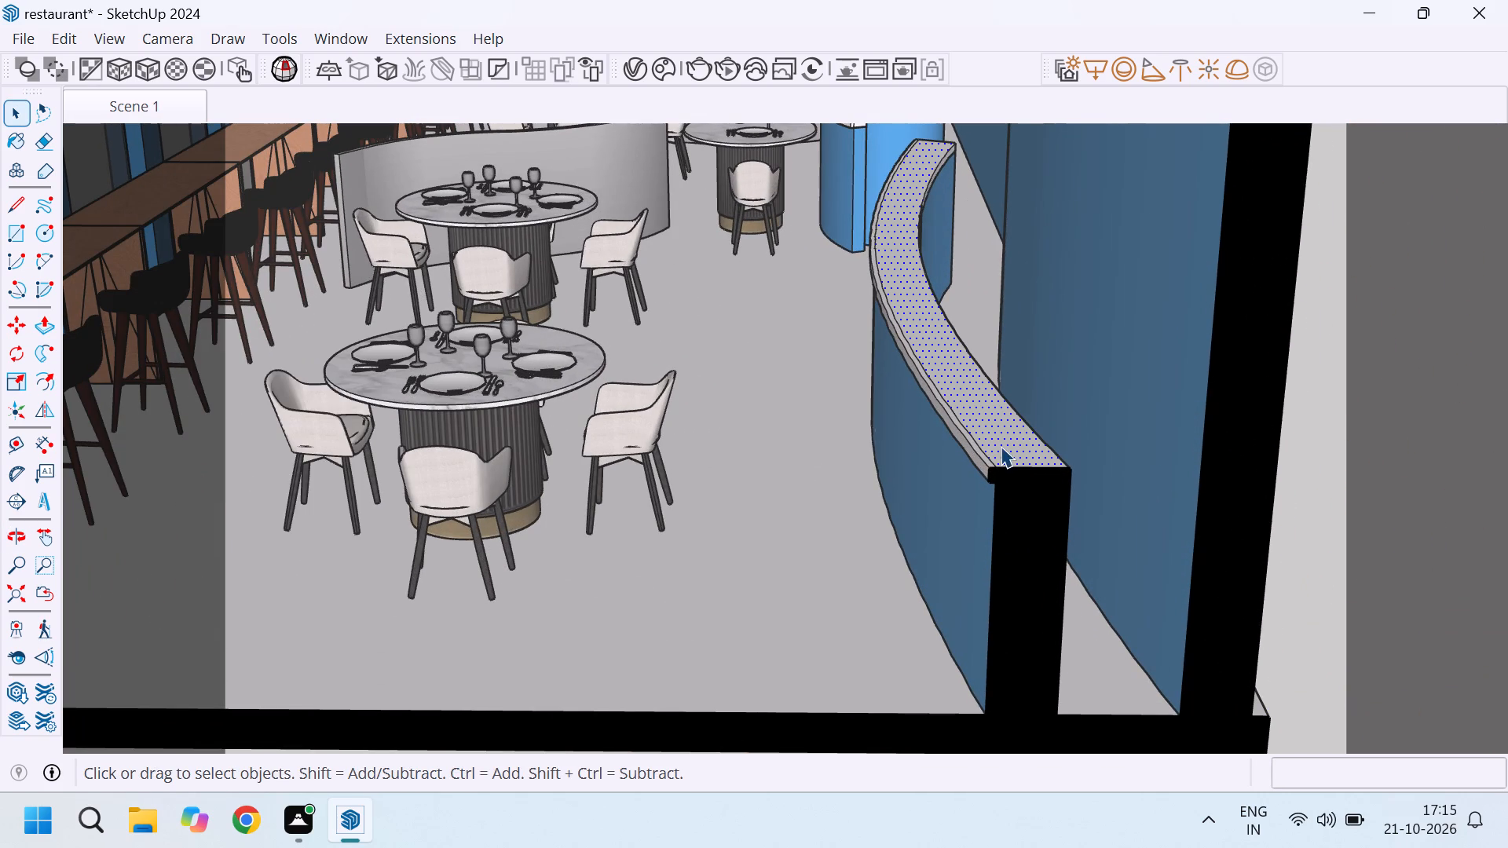
left_click(1001, 446)
left_click(1001, 500)
double_click(1013, 538)
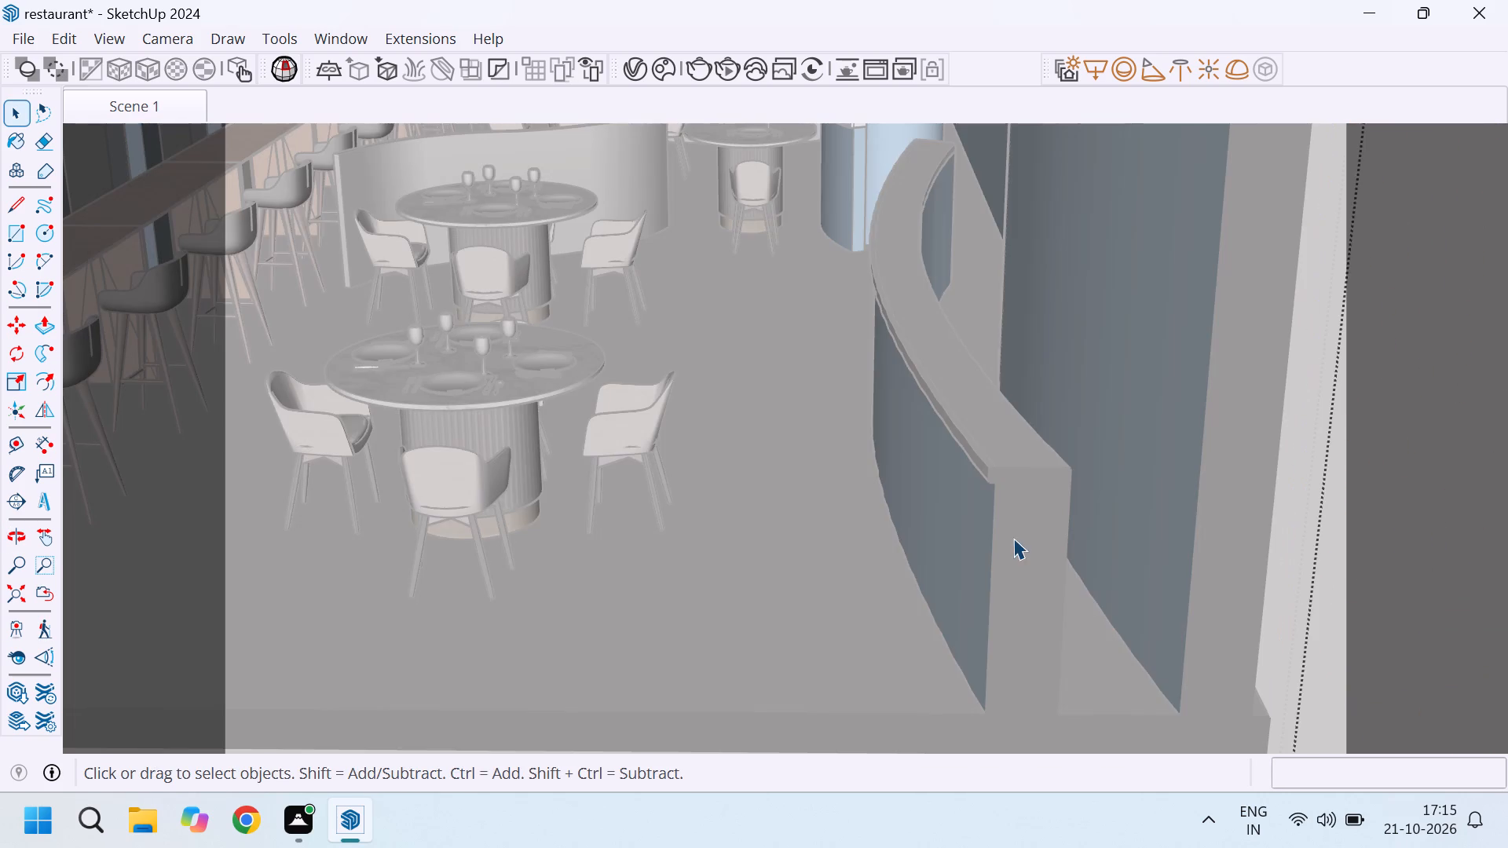
scroll(945, 508, "down", 14)
left_click(988, 527)
left_click(982, 528)
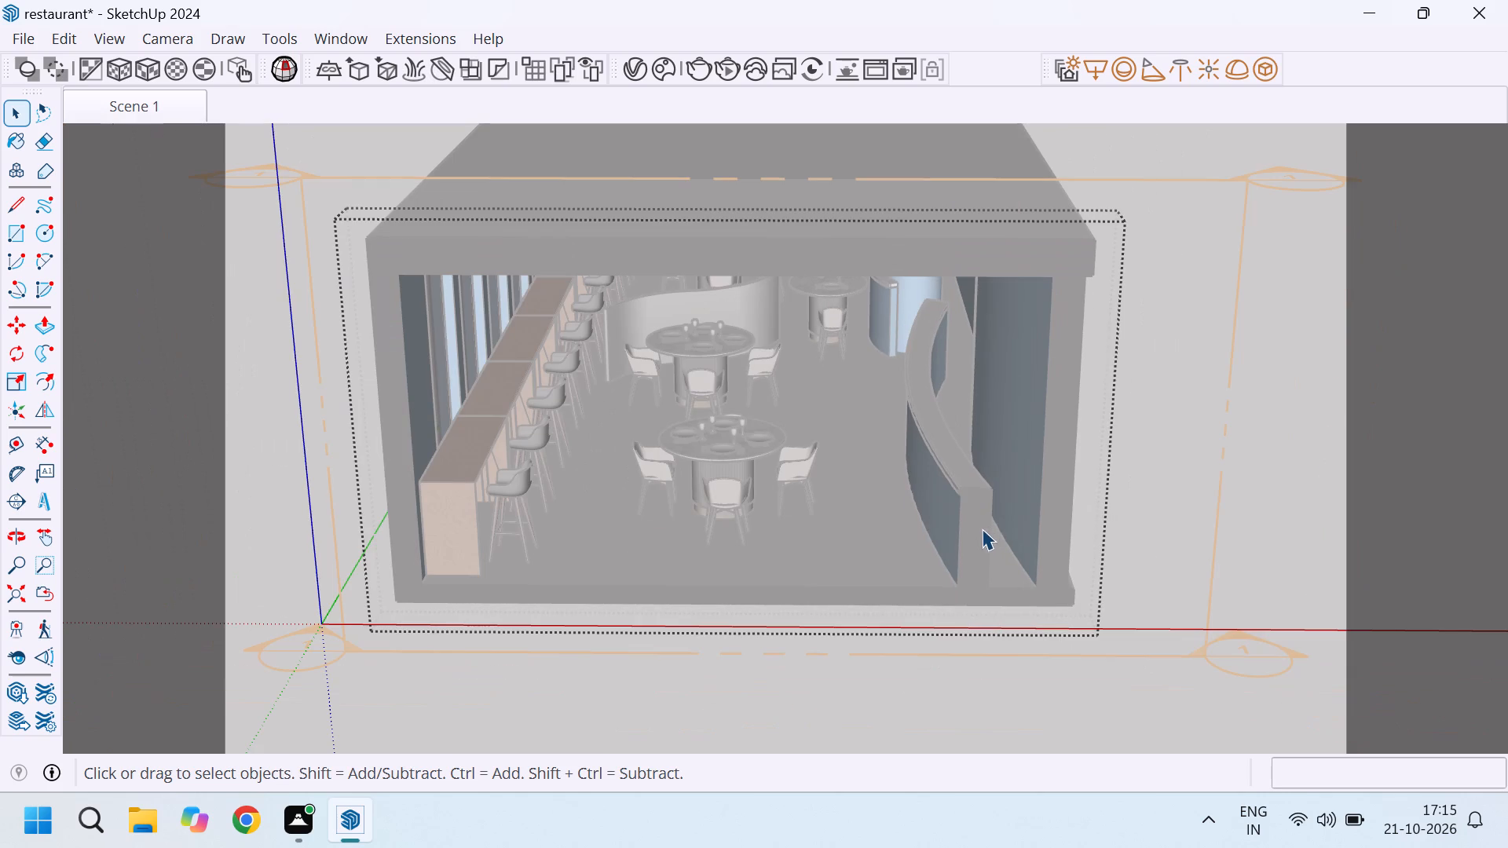
scroll(1060, 455, "down", 6)
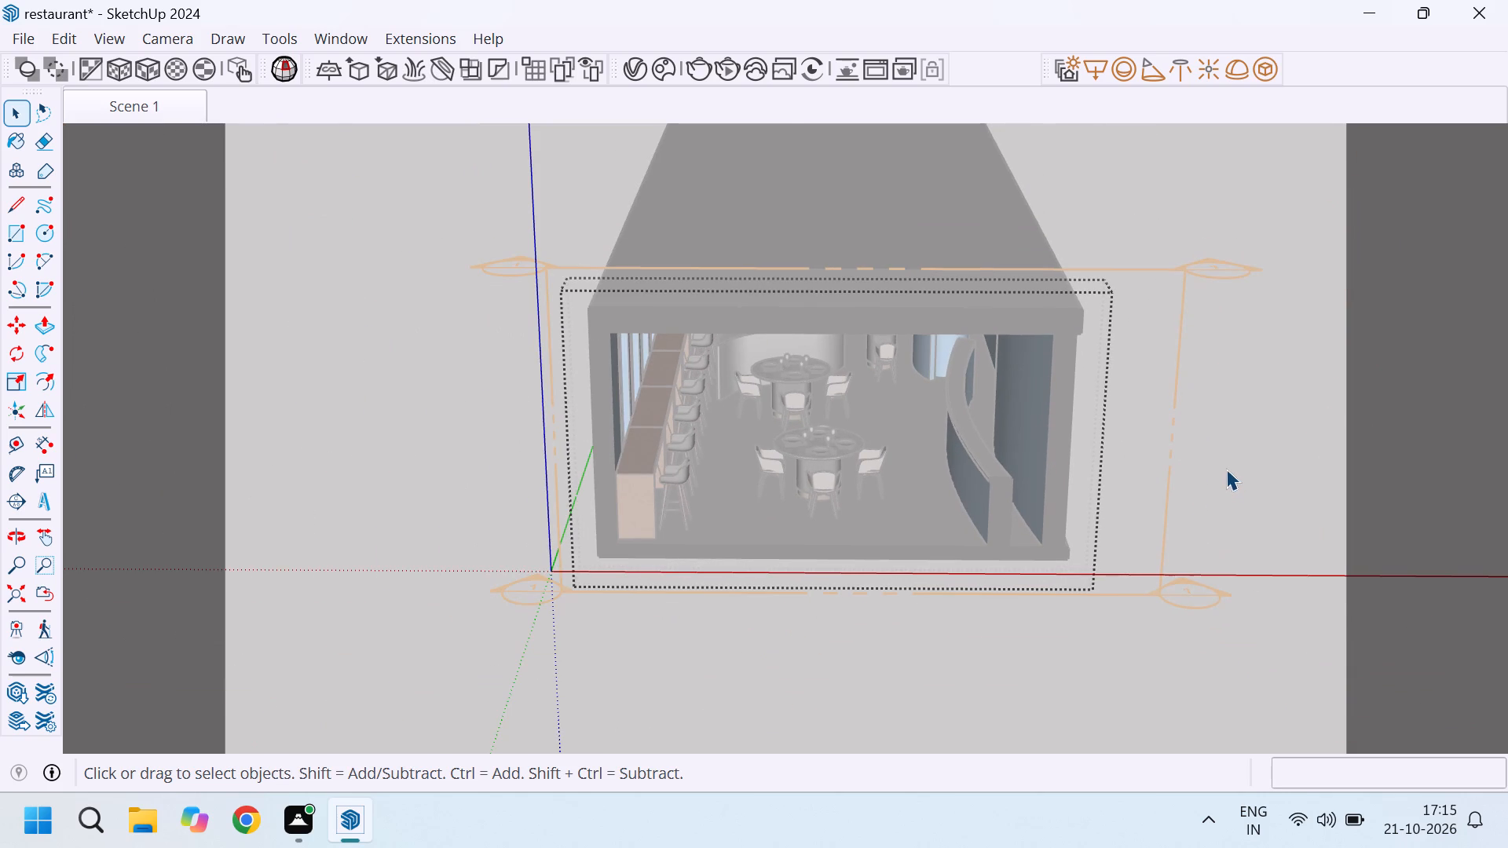
left_click(1231, 466)
scroll(981, 487, "up", 4)
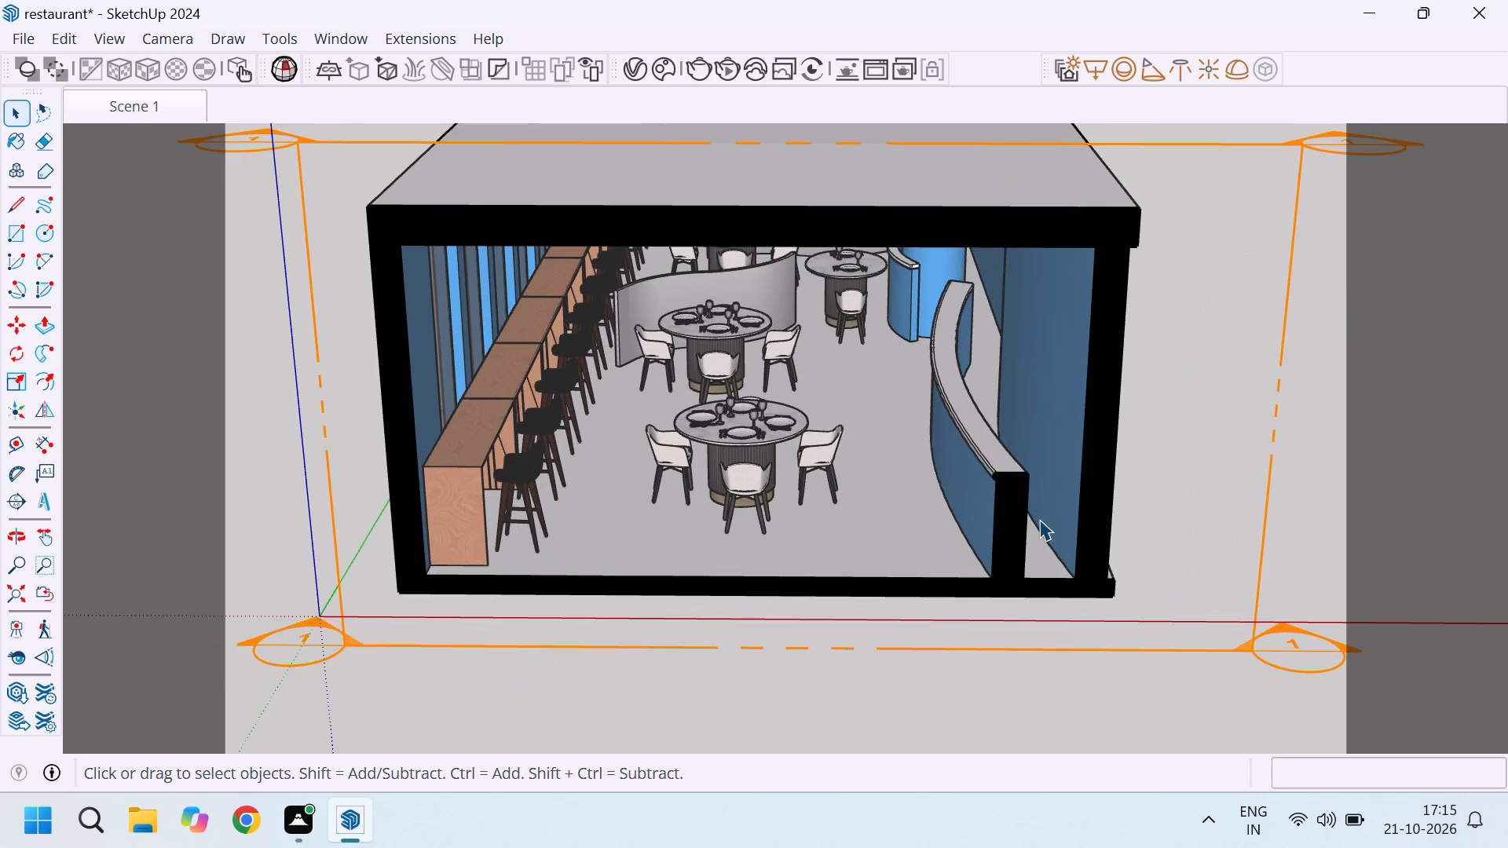
scroll(1000, 470, "up", 1)
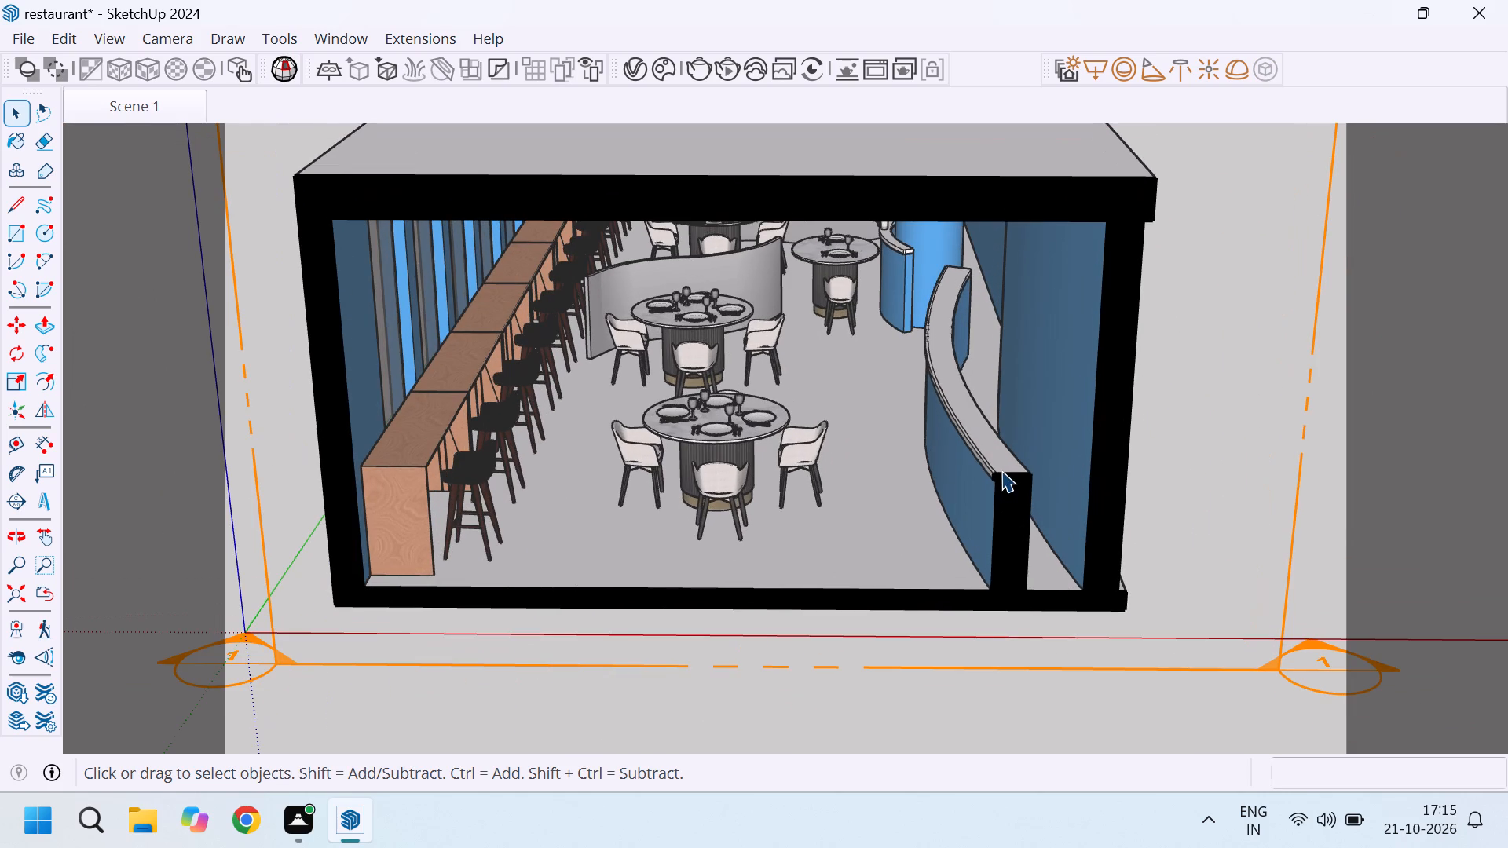
scroll(983, 469, "down", 5)
scroll(915, 423, "down", 4)
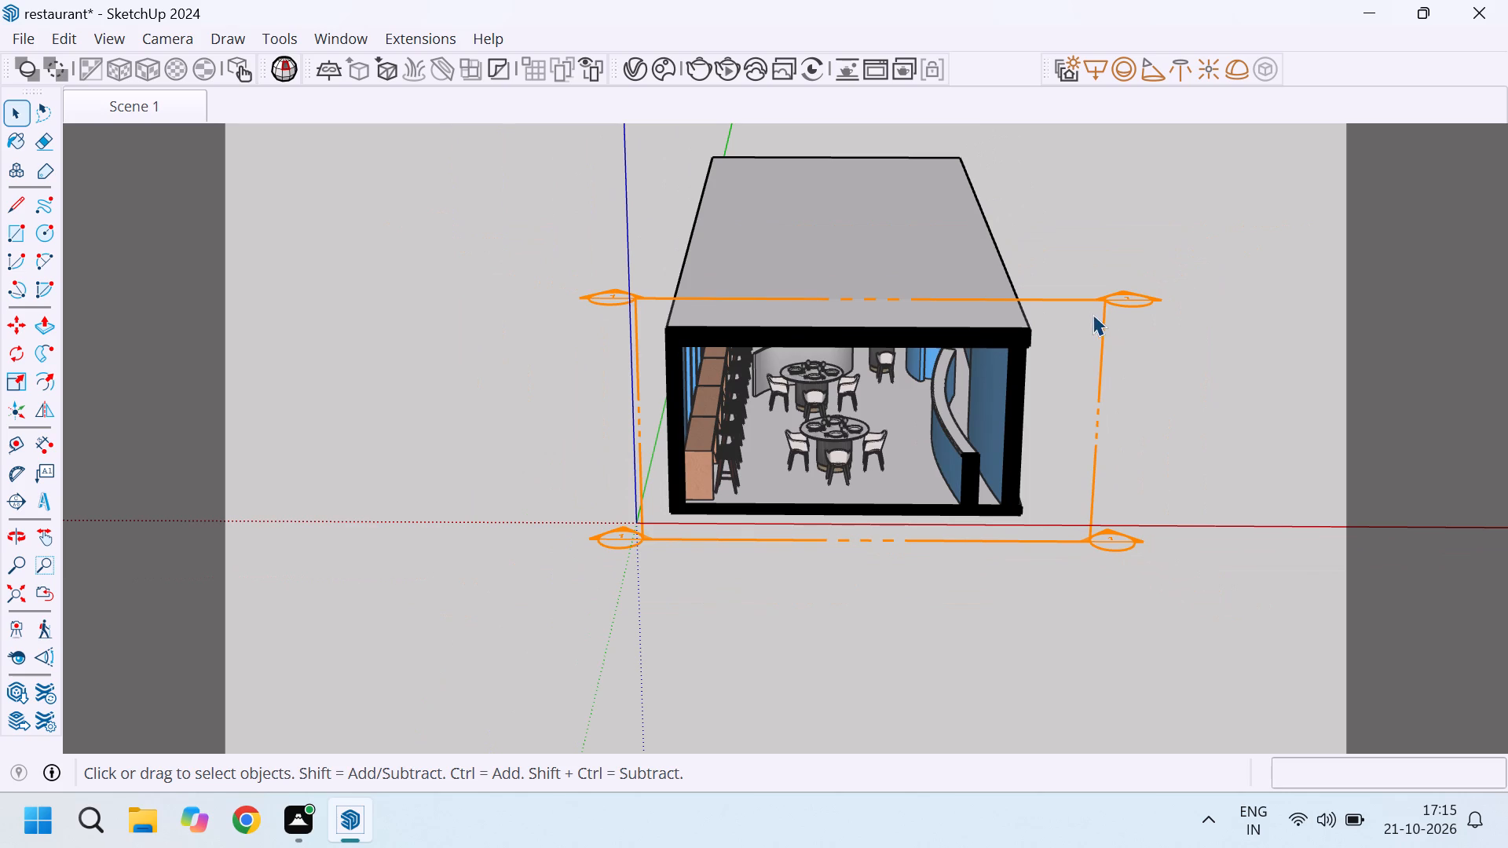
Move the section plane outward by about 8' 10 1/2", clear of the restaurant's end wall.
left_click(1105, 307)
key("m")
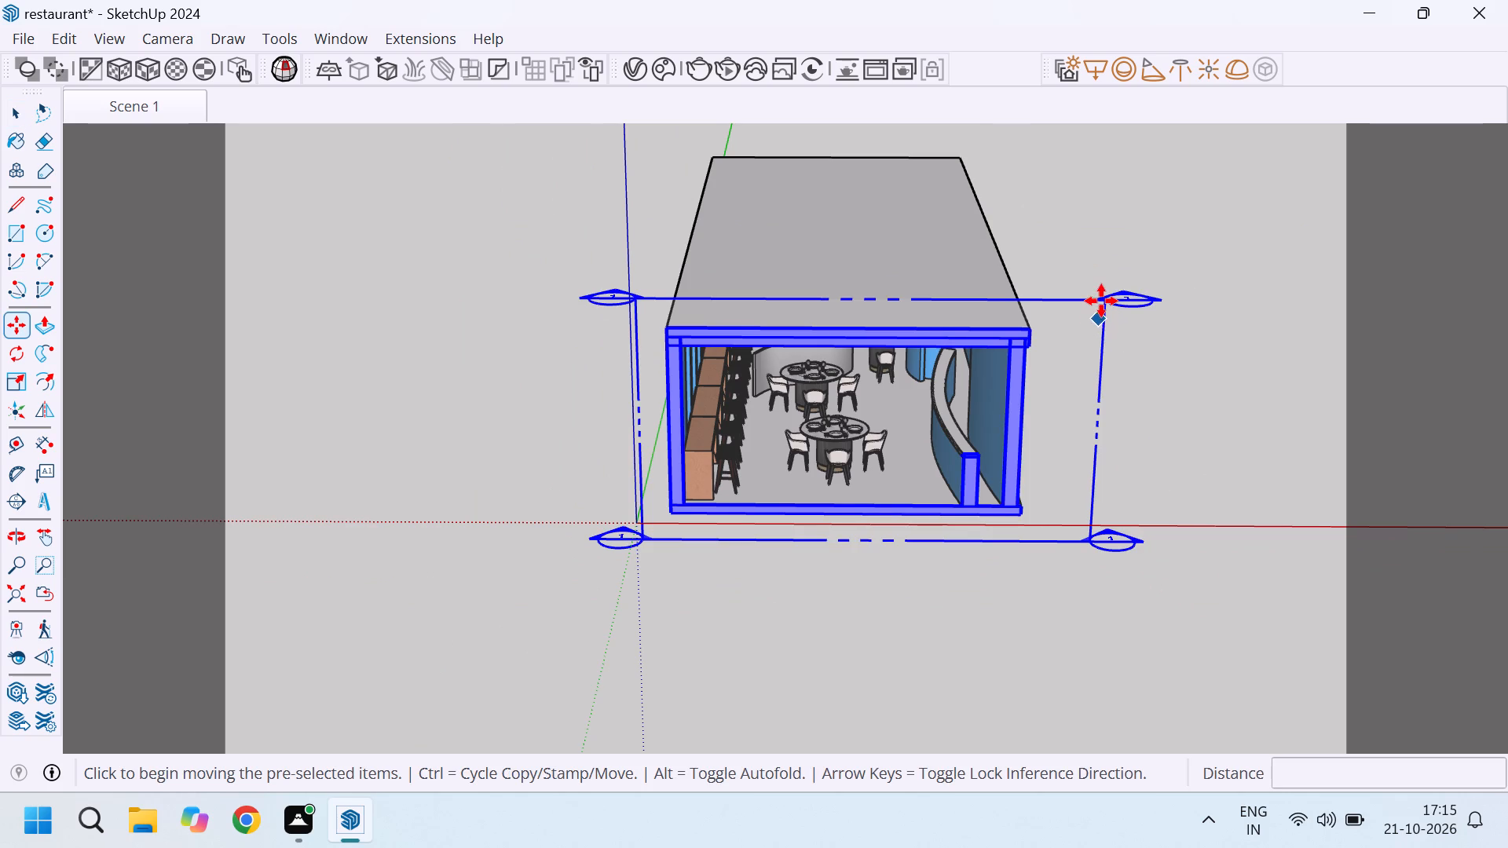
left_click(1103, 299)
left_click(1111, 356)
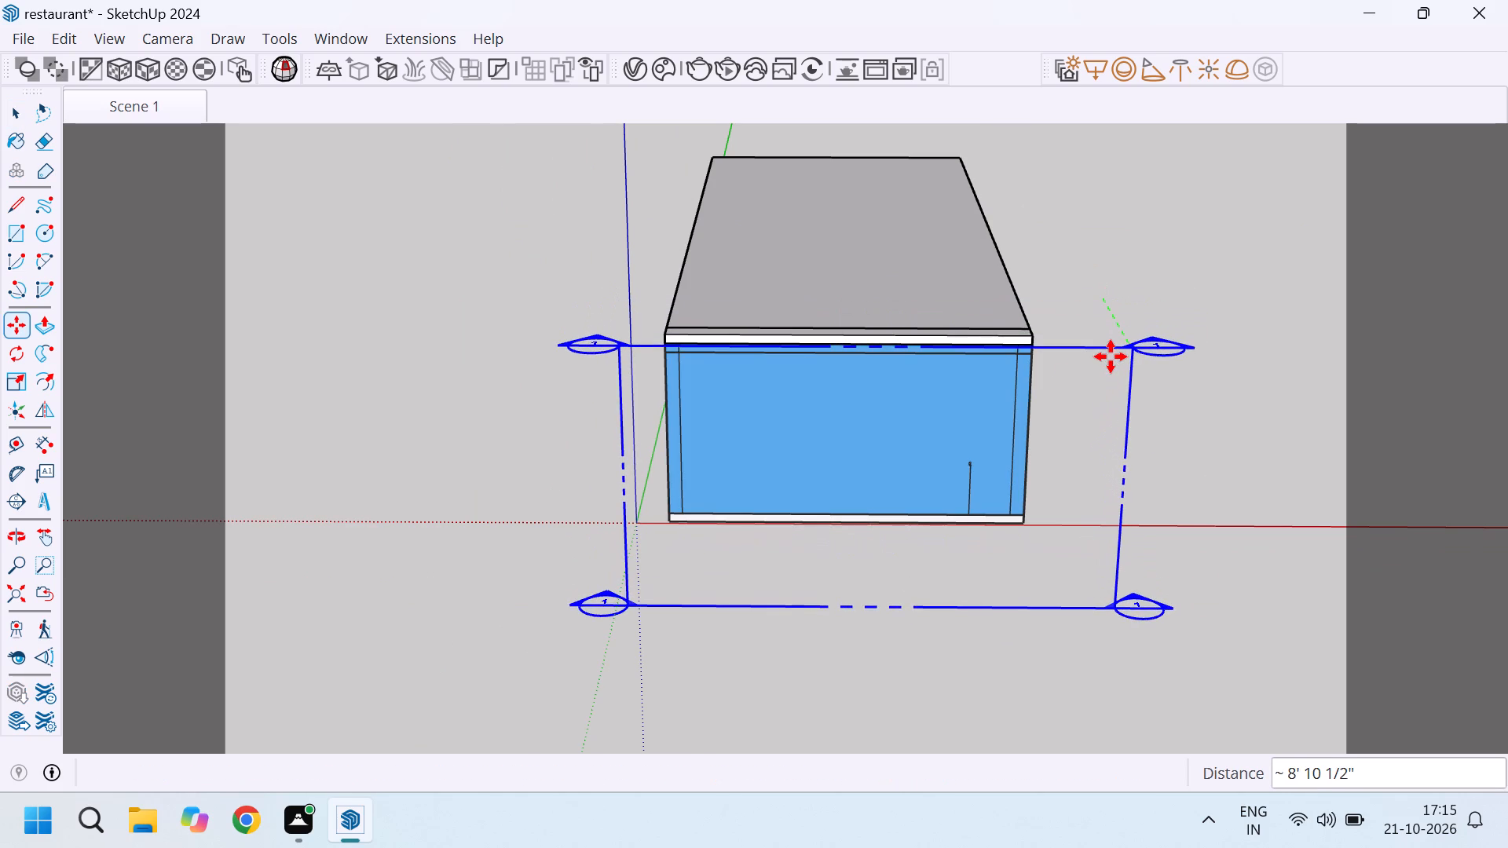
scroll(1045, 406, "up", 9)
key("space")
key("space")
key("space")
key("space")
left_click(1089, 447)
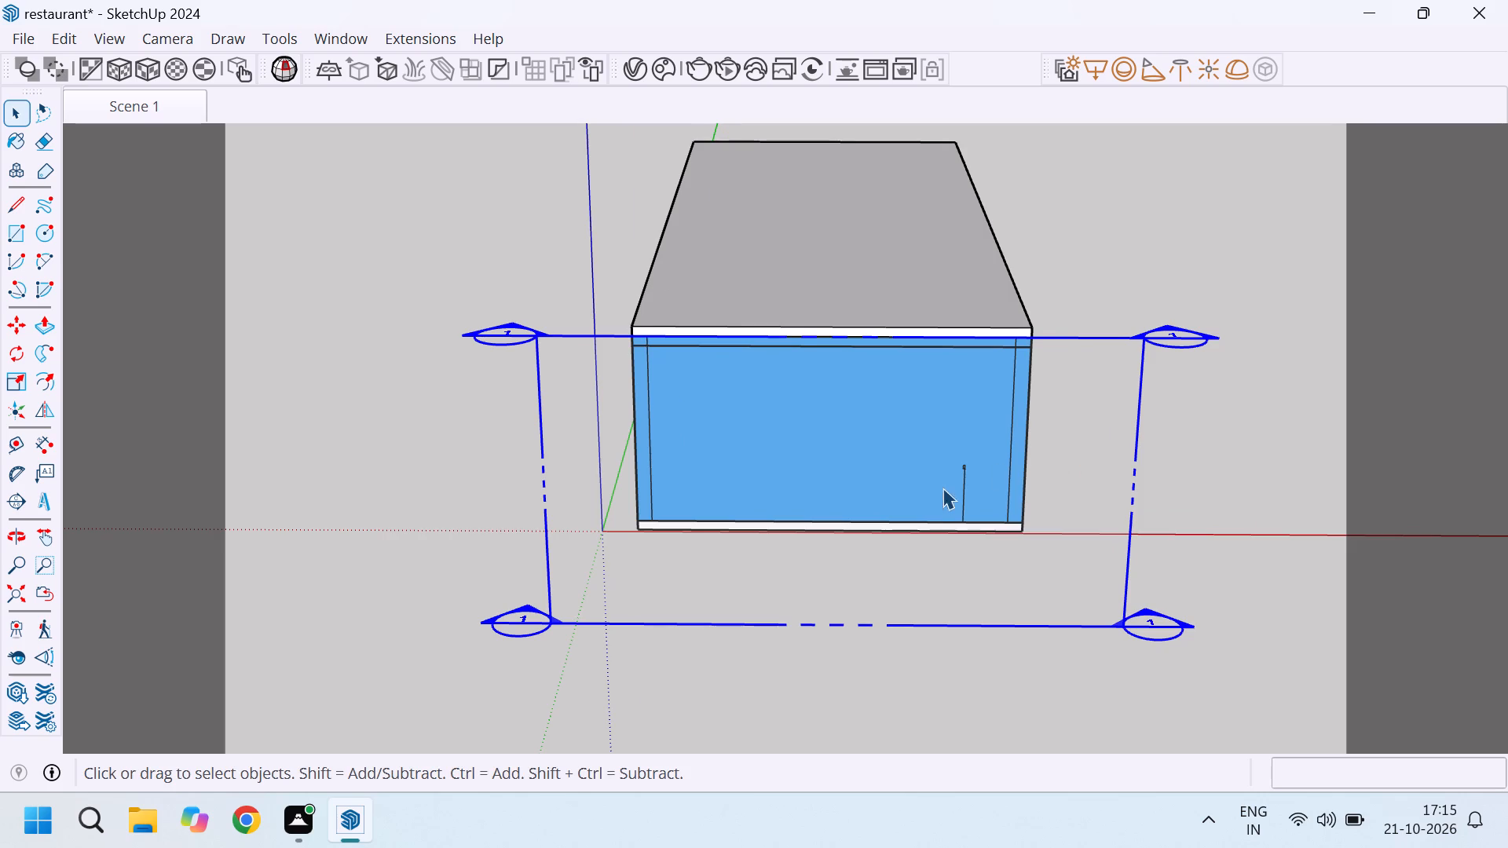
Hide the large blue face that closes the restaurant's front end.
middle_click_drag(942, 493, 951, 433)
scroll(961, 439, "up", 9)
left_click(994, 391)
scroll(990, 397, "up", 4)
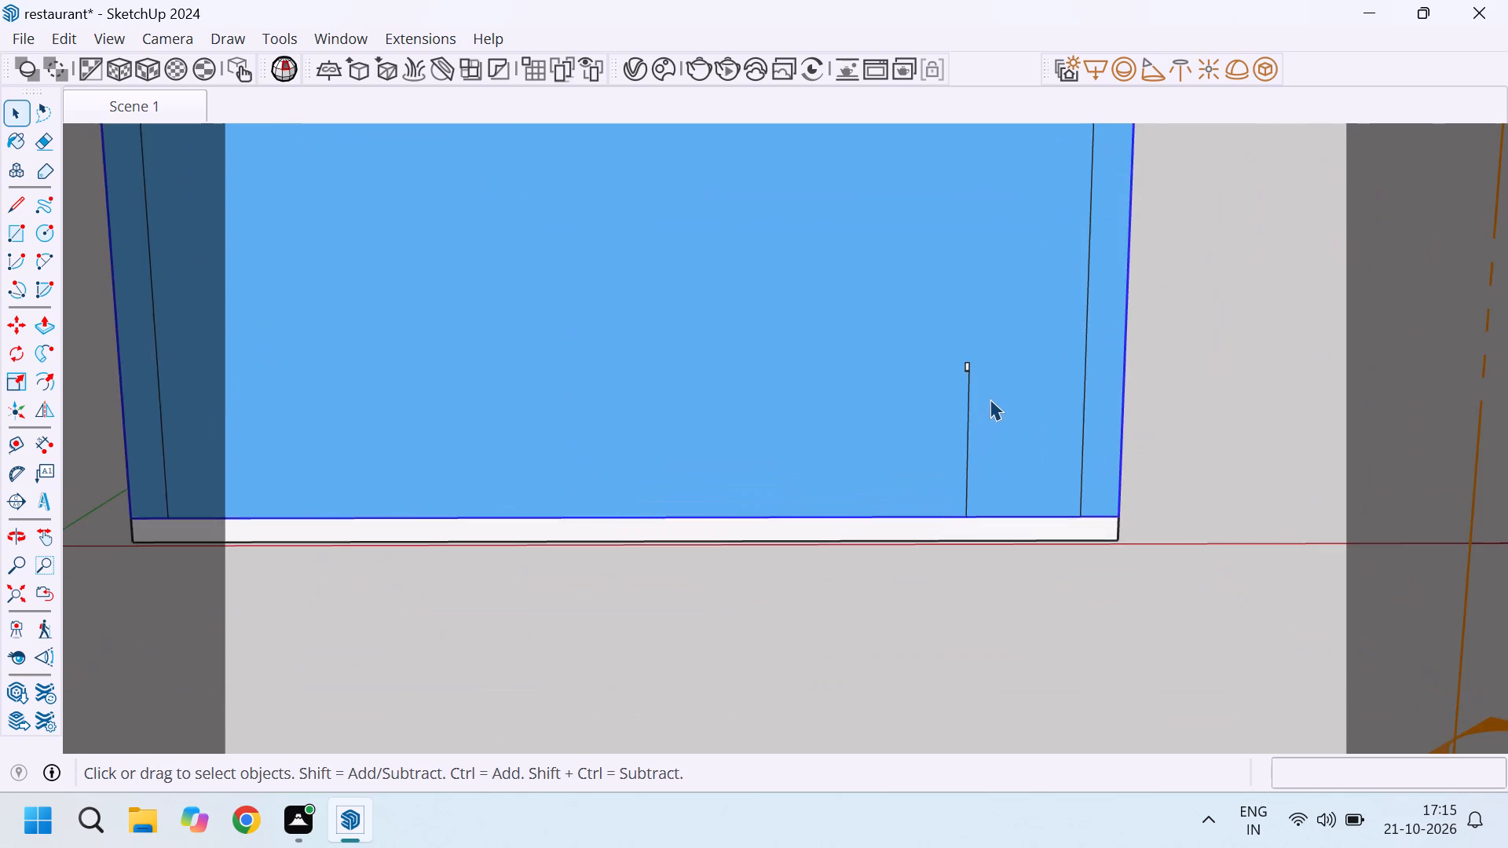
scroll(1012, 408, "down", 5)
left_click(1017, 363)
scroll(1017, 381, "down", 10)
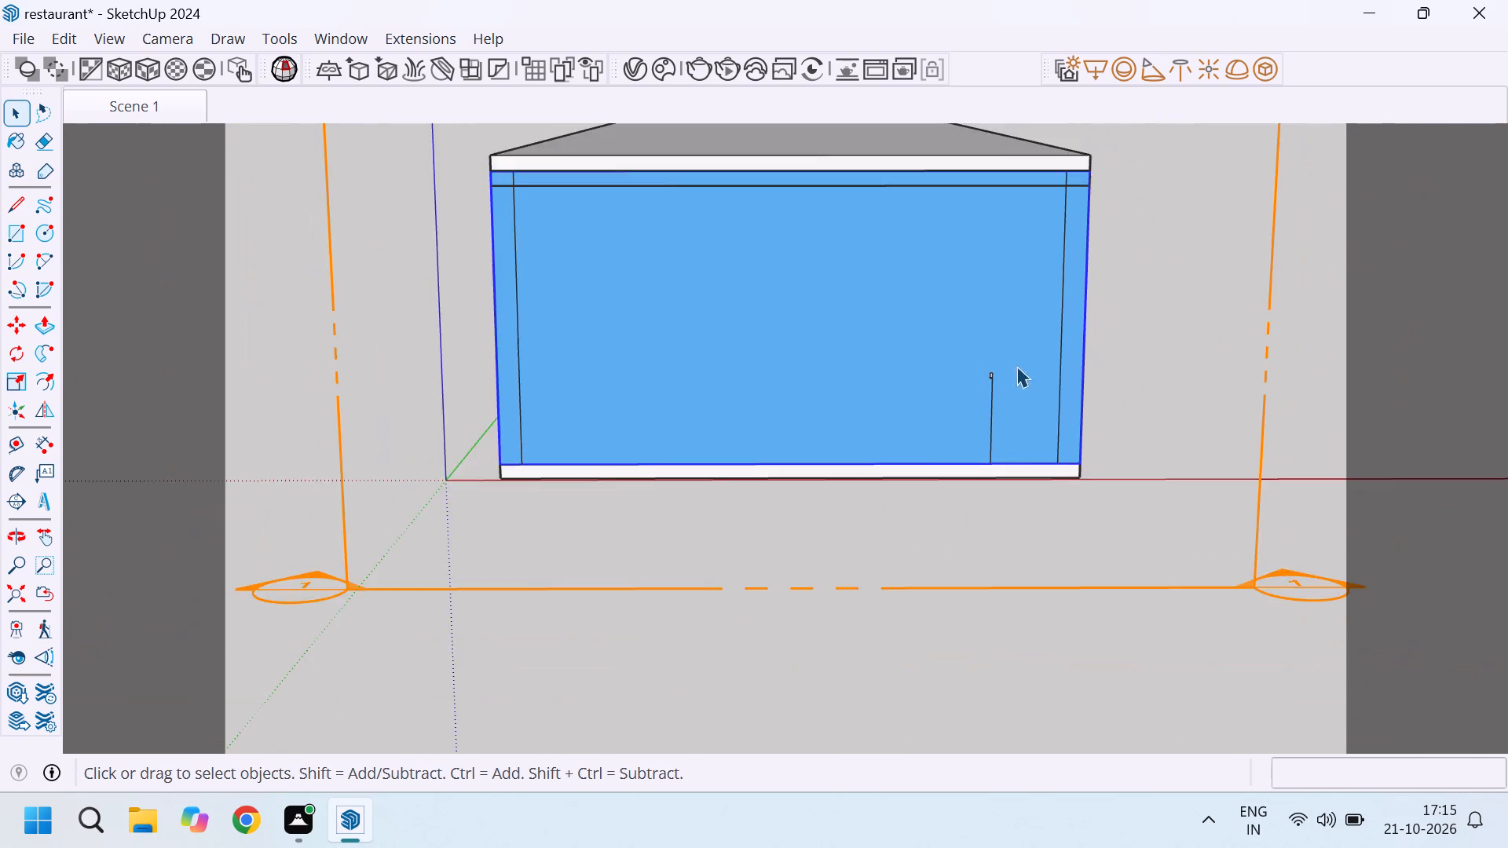
left_click(1125, 295)
left_click(969, 294)
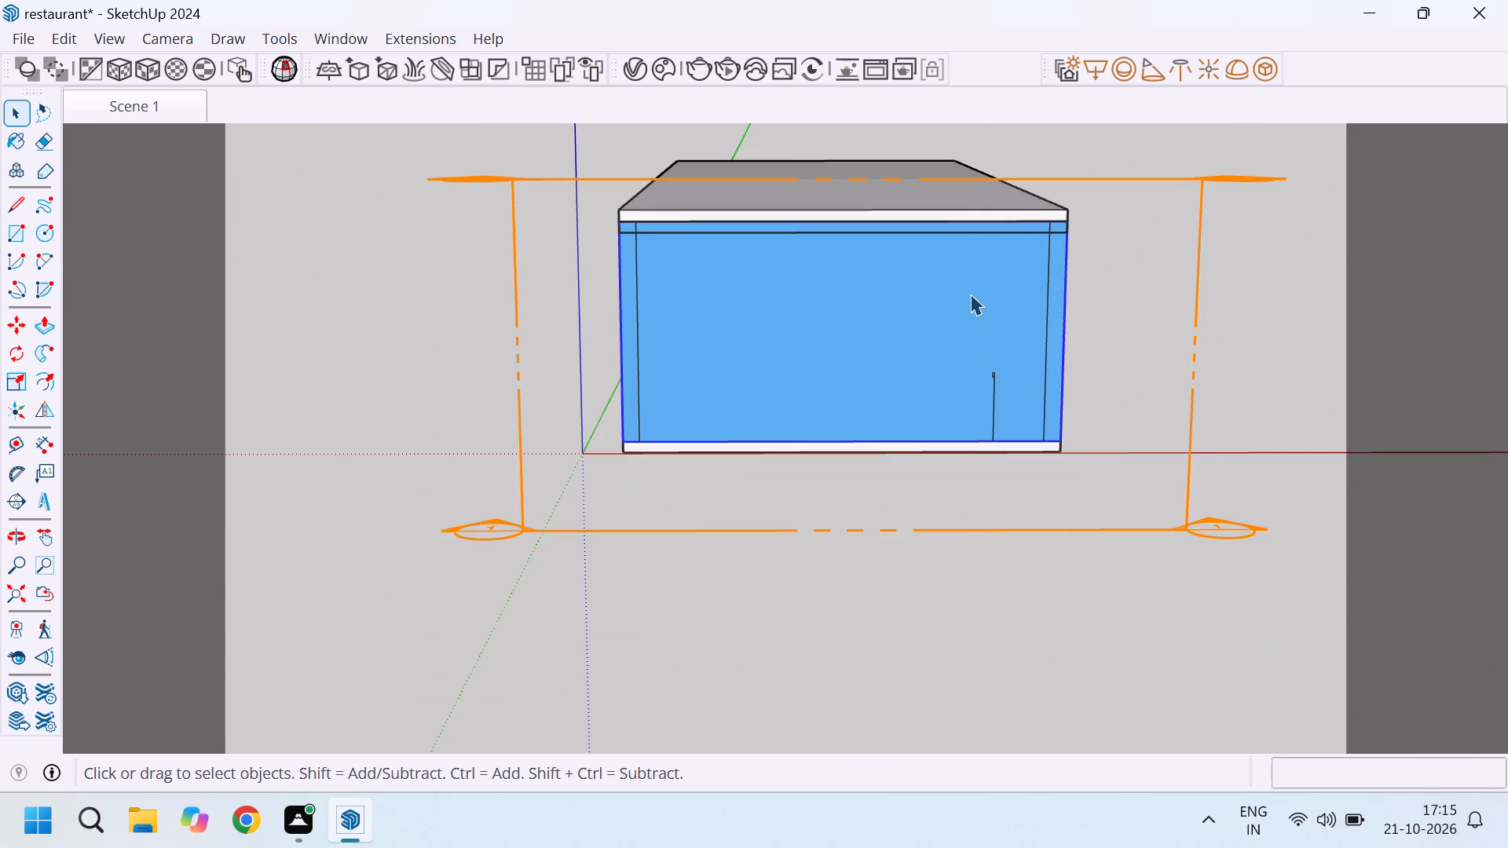
right_click(970, 294)
left_click(1054, 76)
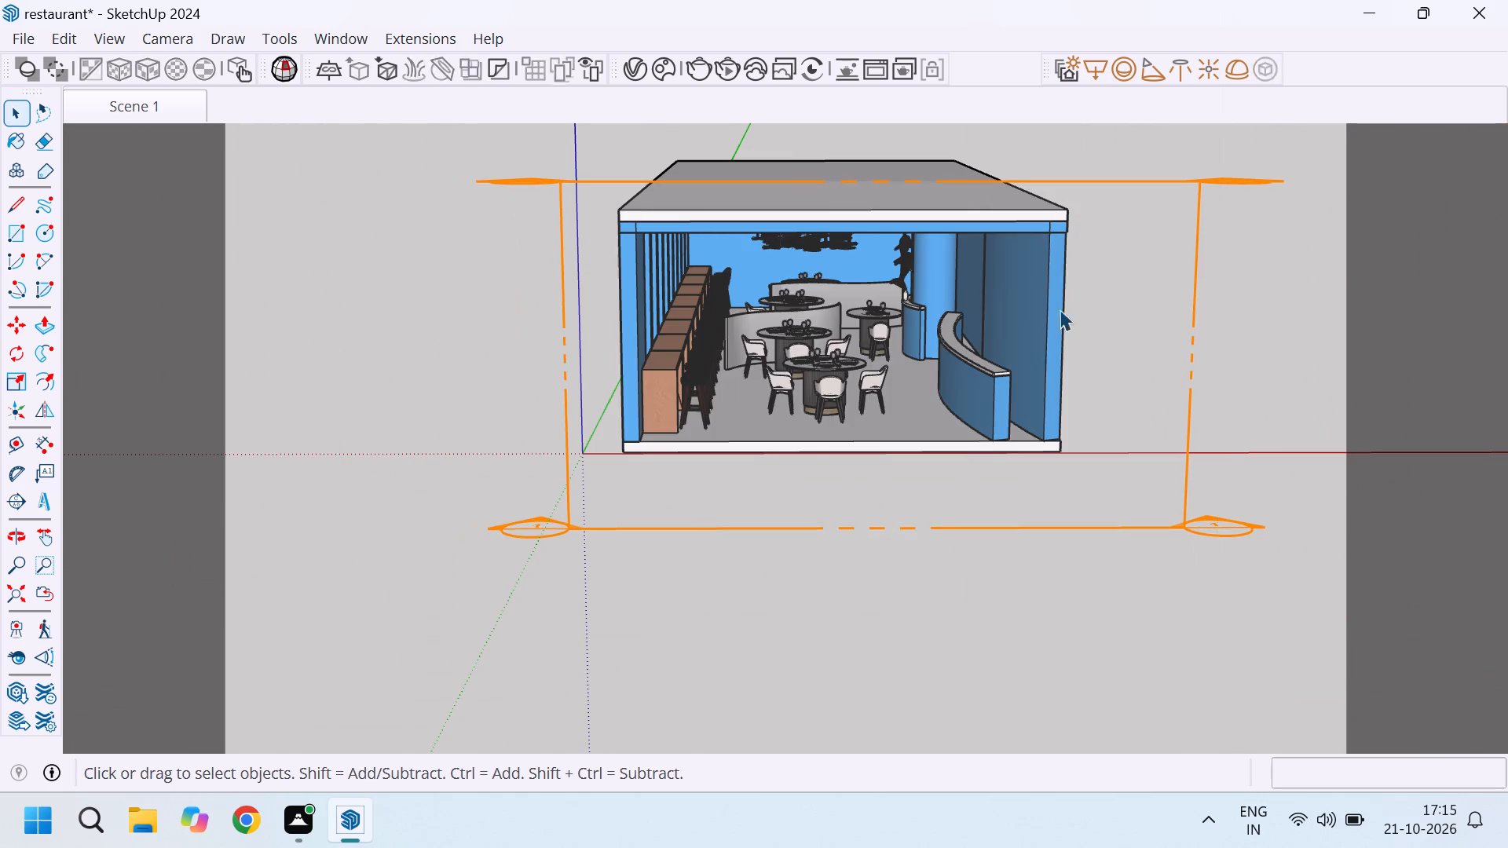
Open the curved low wall beside the dining tables for editing.
scroll(1026, 379, "up", 13)
left_click(986, 382)
scroll(986, 386, "up", 5)
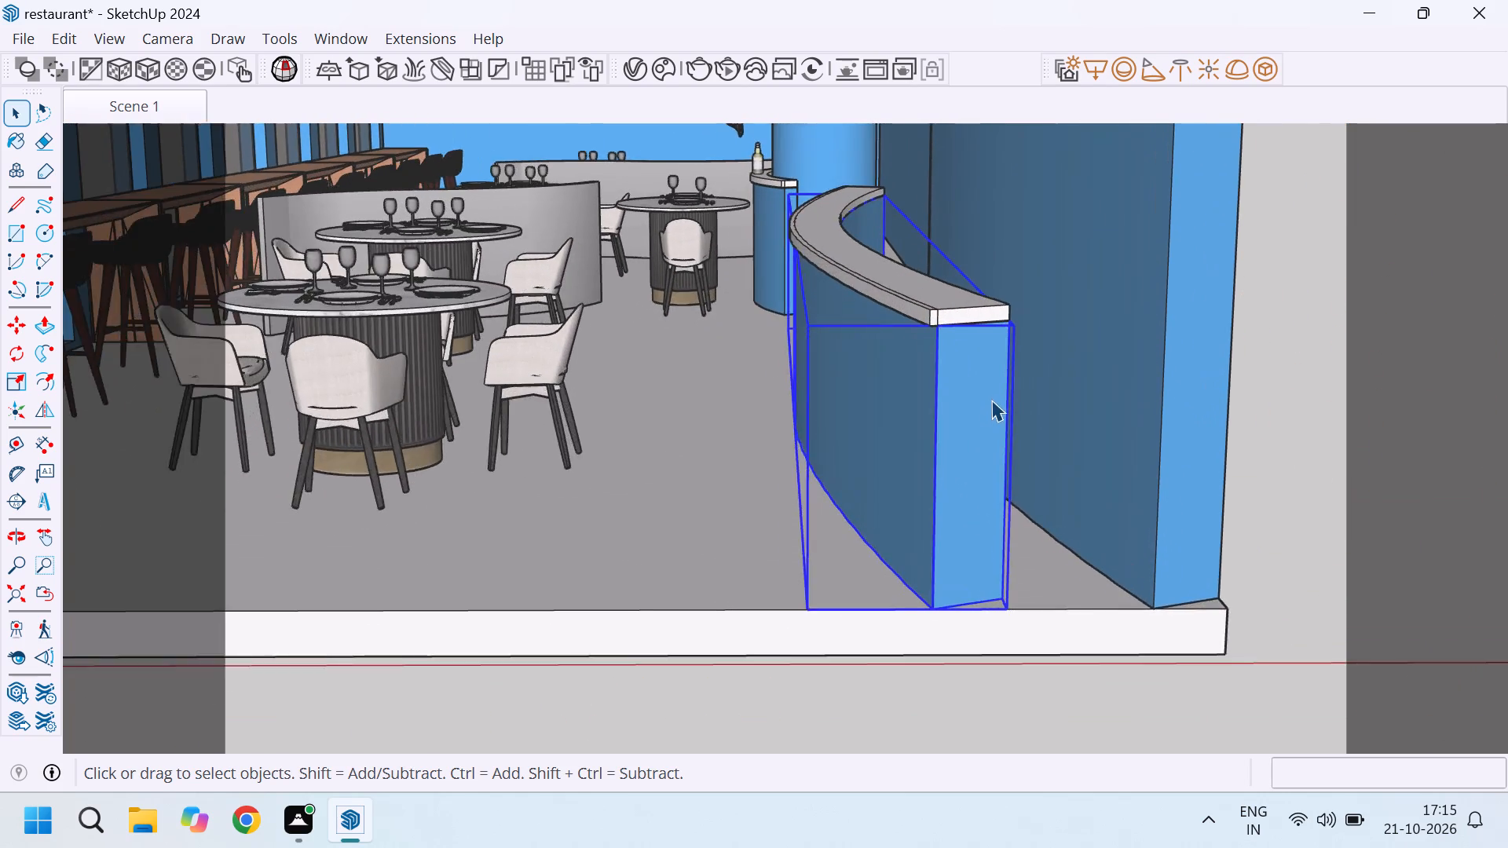
scroll(987, 408, "down", 1)
double_click(987, 410)
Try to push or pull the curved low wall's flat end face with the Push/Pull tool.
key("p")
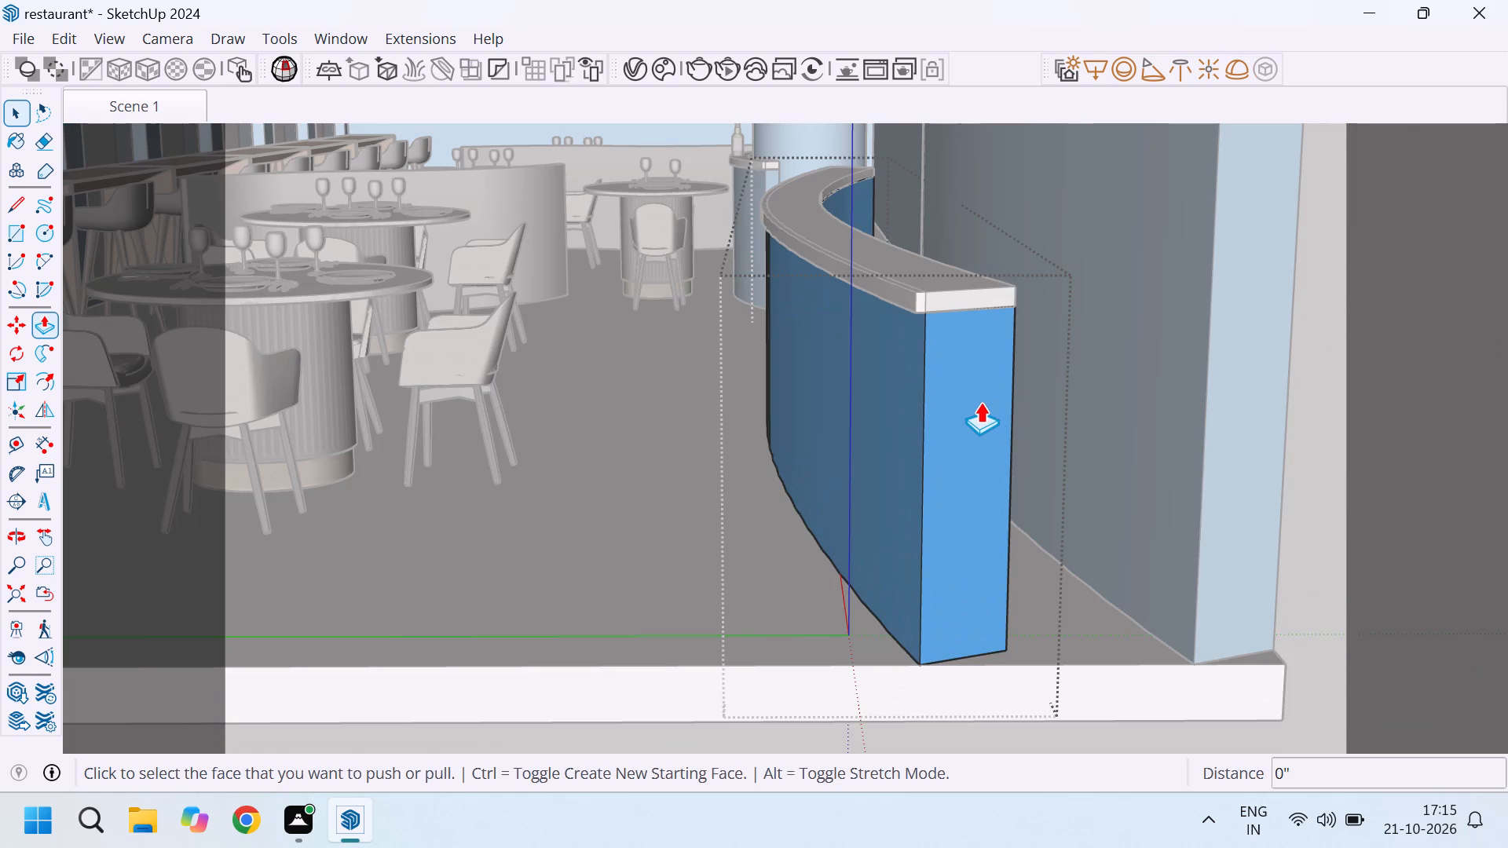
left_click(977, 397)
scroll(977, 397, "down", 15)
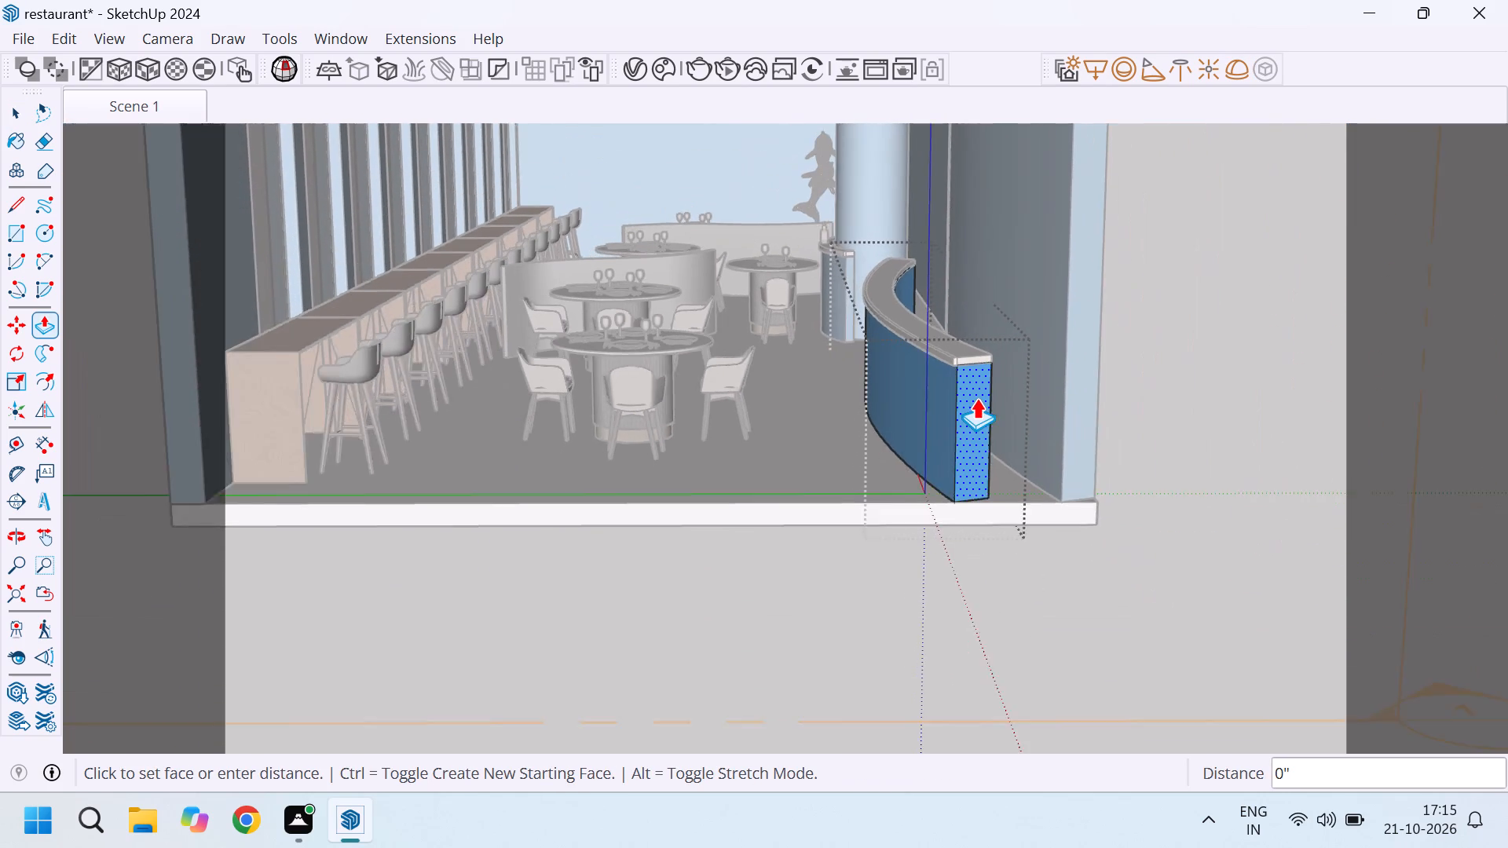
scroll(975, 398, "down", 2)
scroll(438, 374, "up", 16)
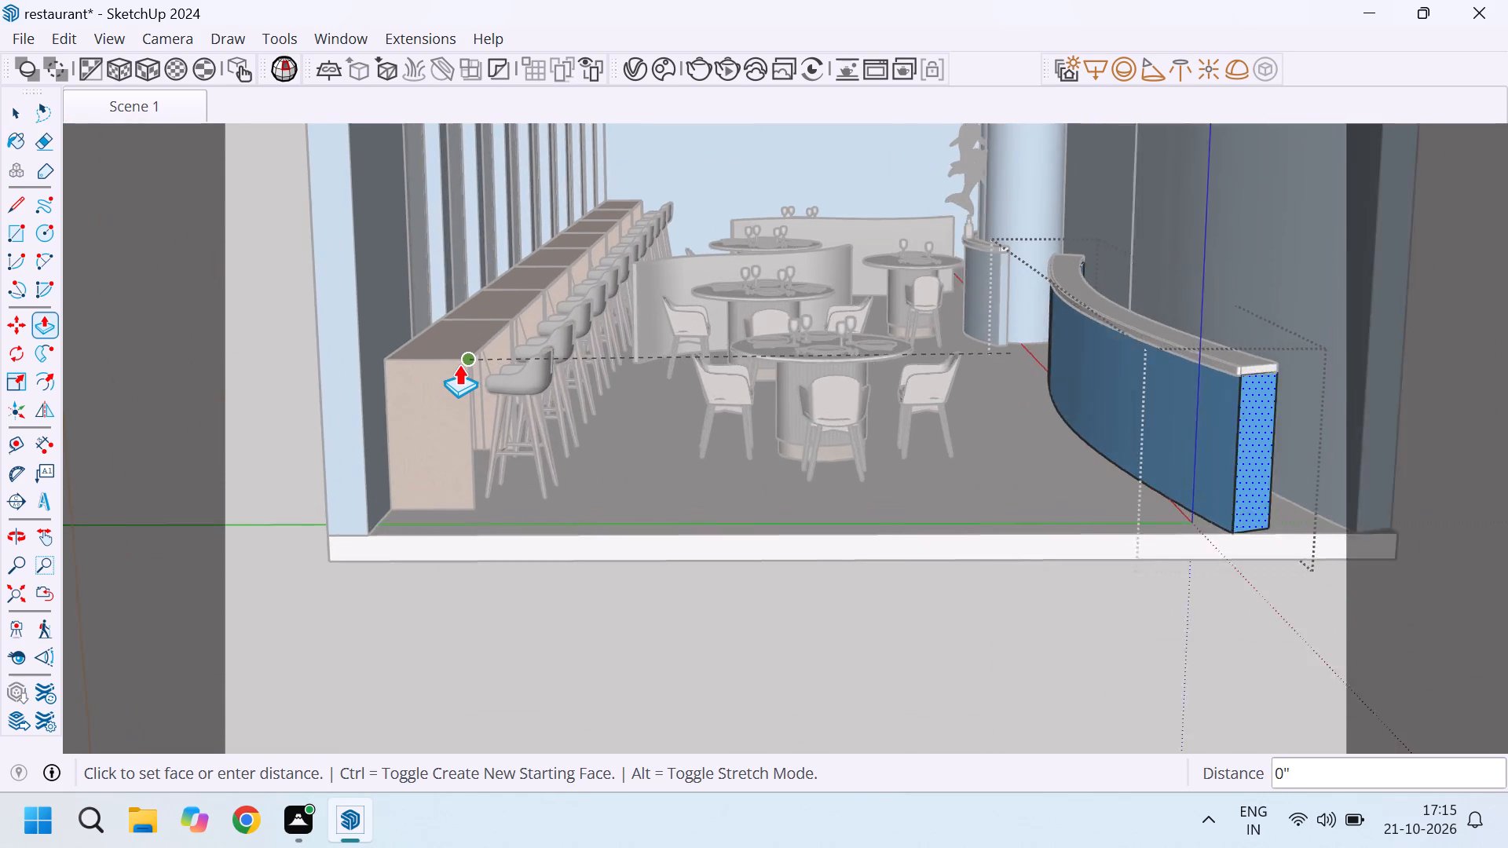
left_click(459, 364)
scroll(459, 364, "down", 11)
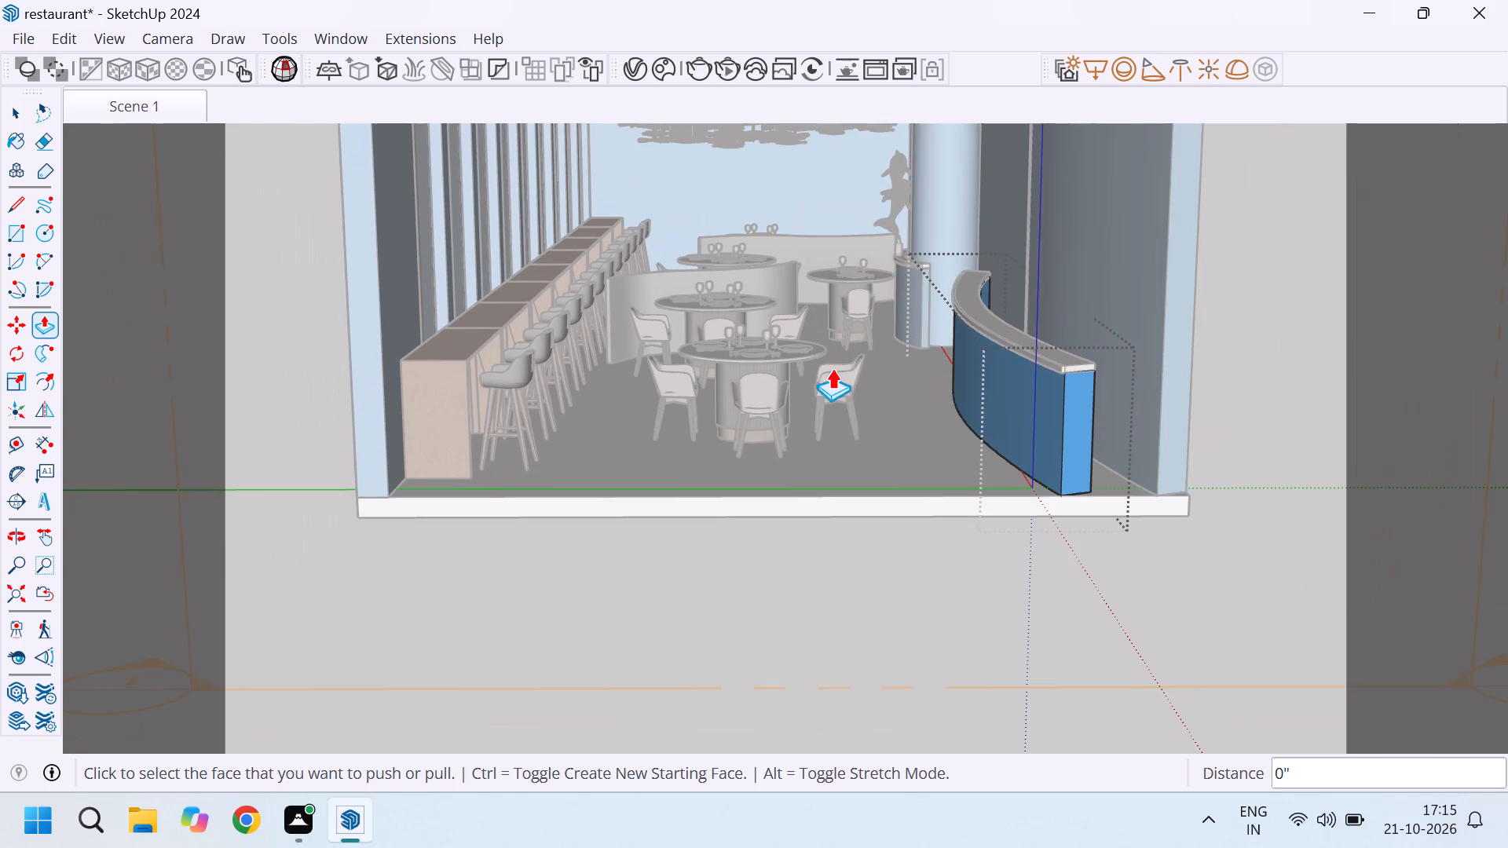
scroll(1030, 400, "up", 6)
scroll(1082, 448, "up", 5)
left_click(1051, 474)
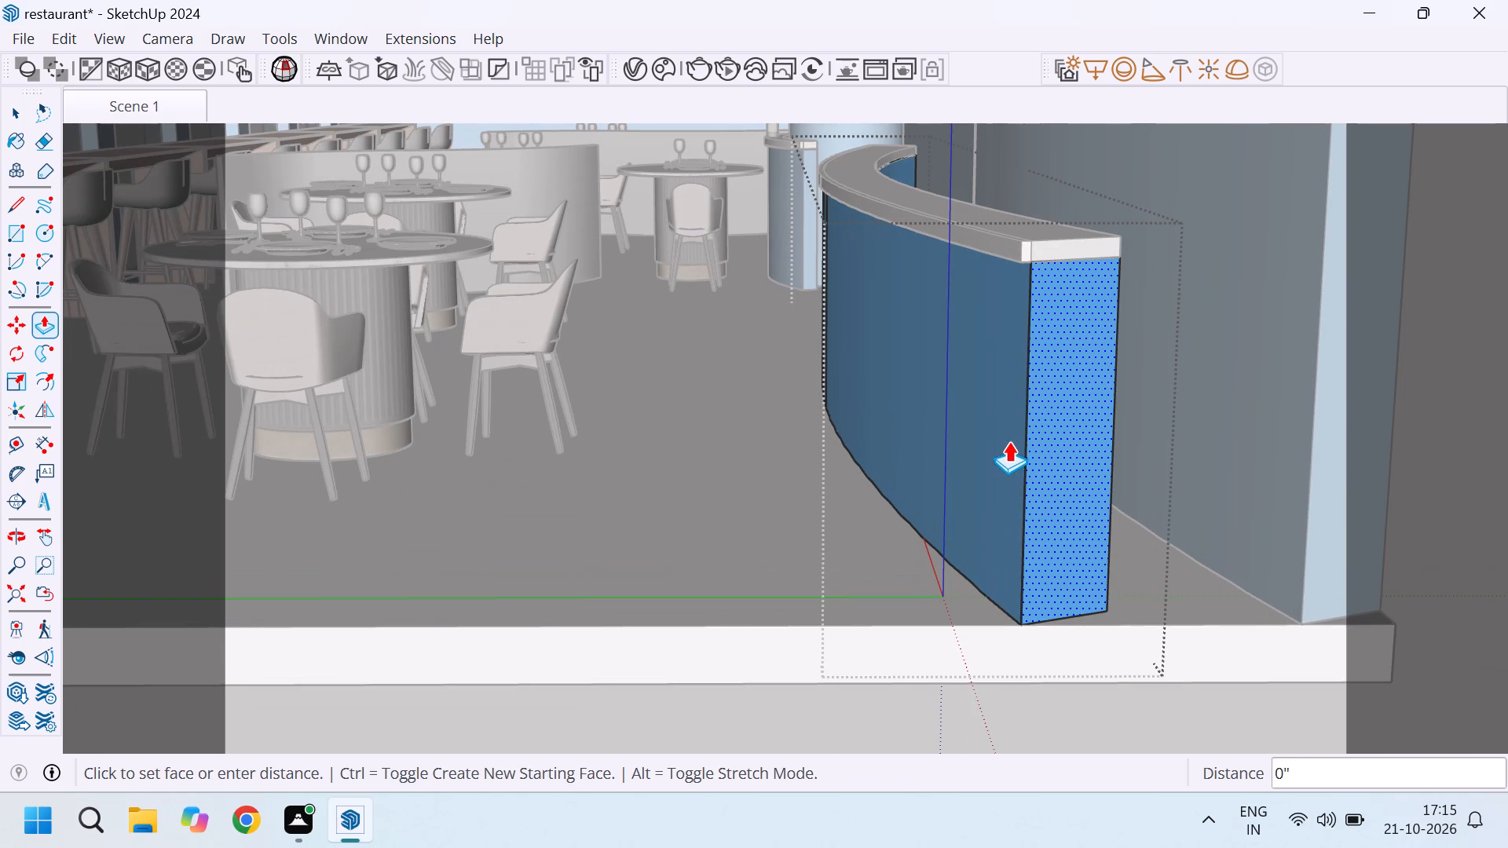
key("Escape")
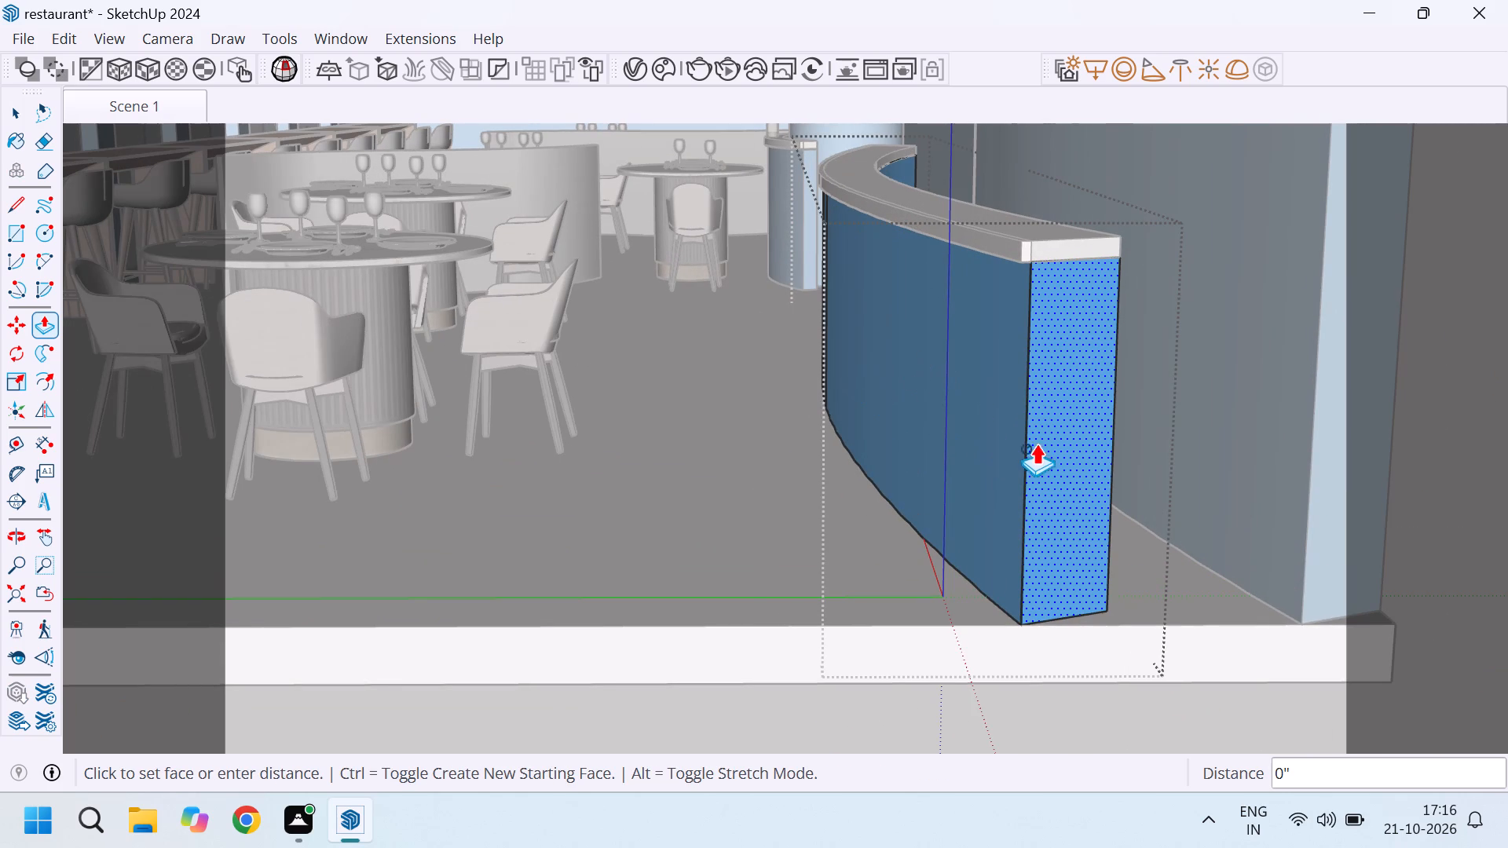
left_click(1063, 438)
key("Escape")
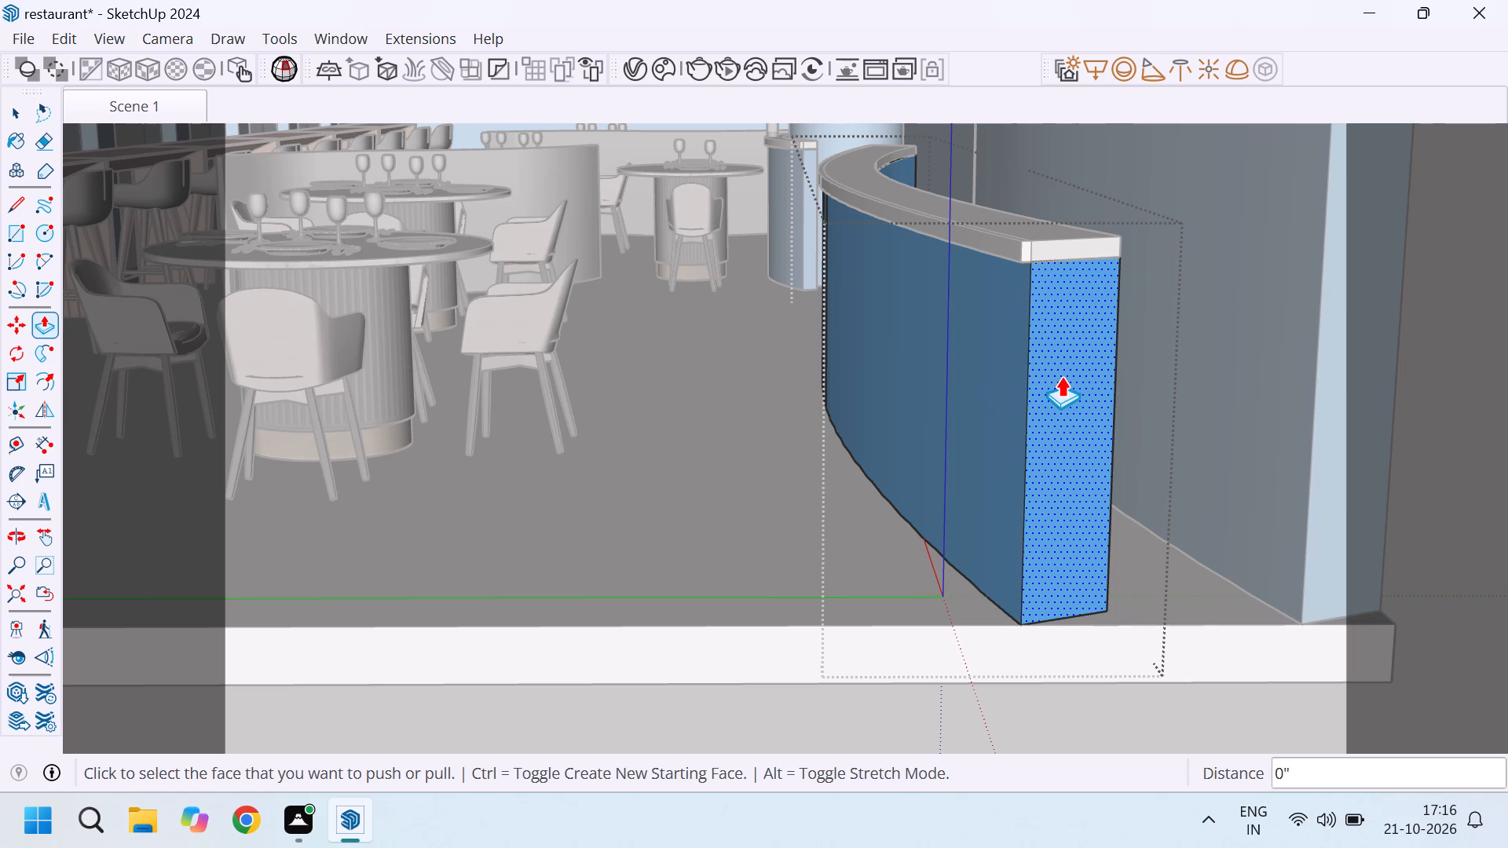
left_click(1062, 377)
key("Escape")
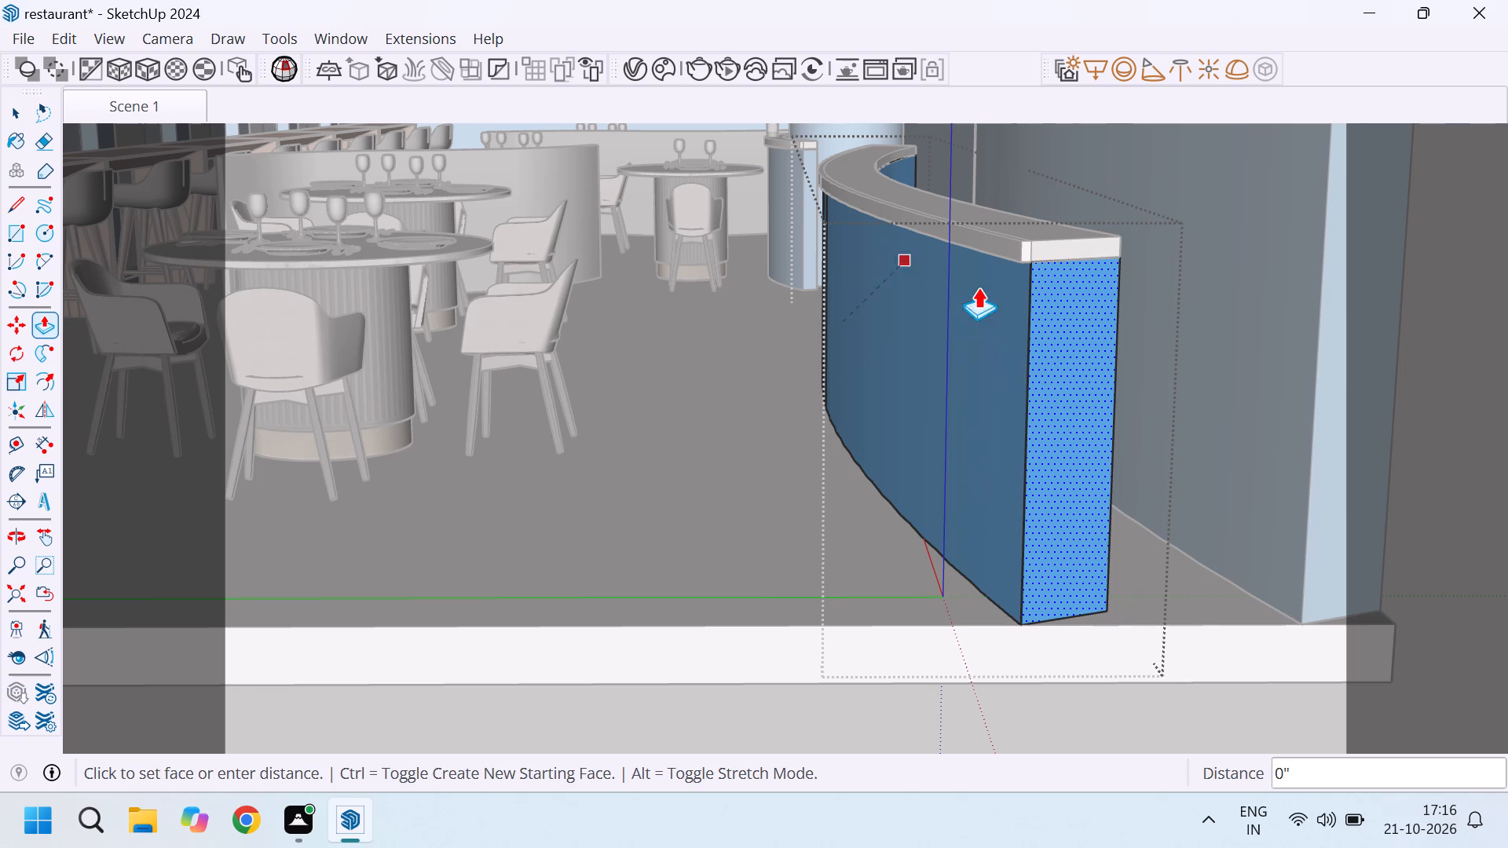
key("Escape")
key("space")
Make the Joint Push Pull extension's tools available in the workspace.
right_click(1337, 67)
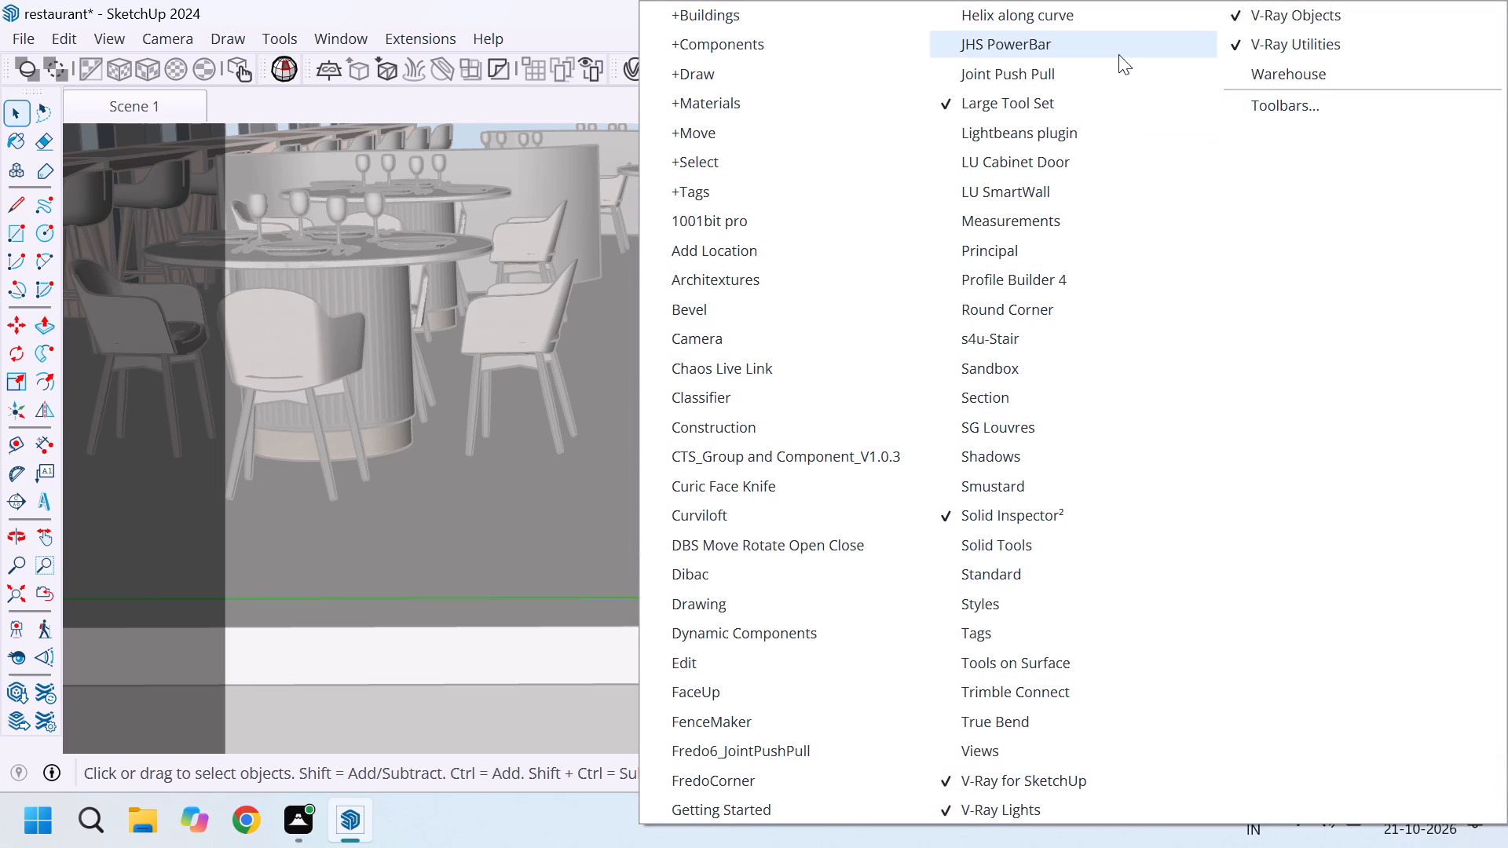
left_click(1002, 66)
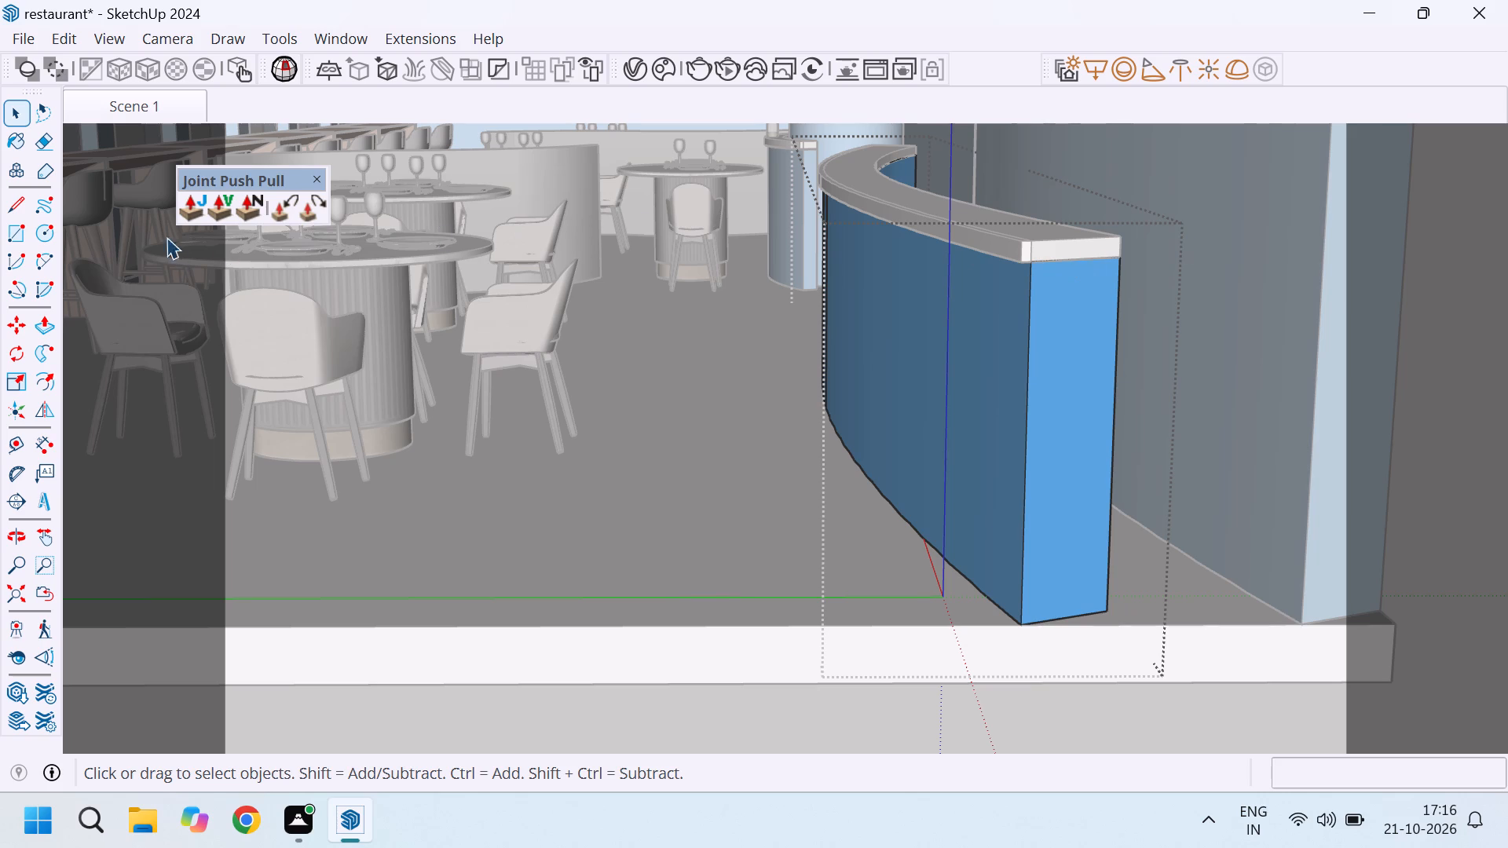
Try to offset the curved low wall's end face about -8 5/16" with Joint Push Pull and switch to Vector Push Pull.
left_click(200, 213)
left_click(840, 431)
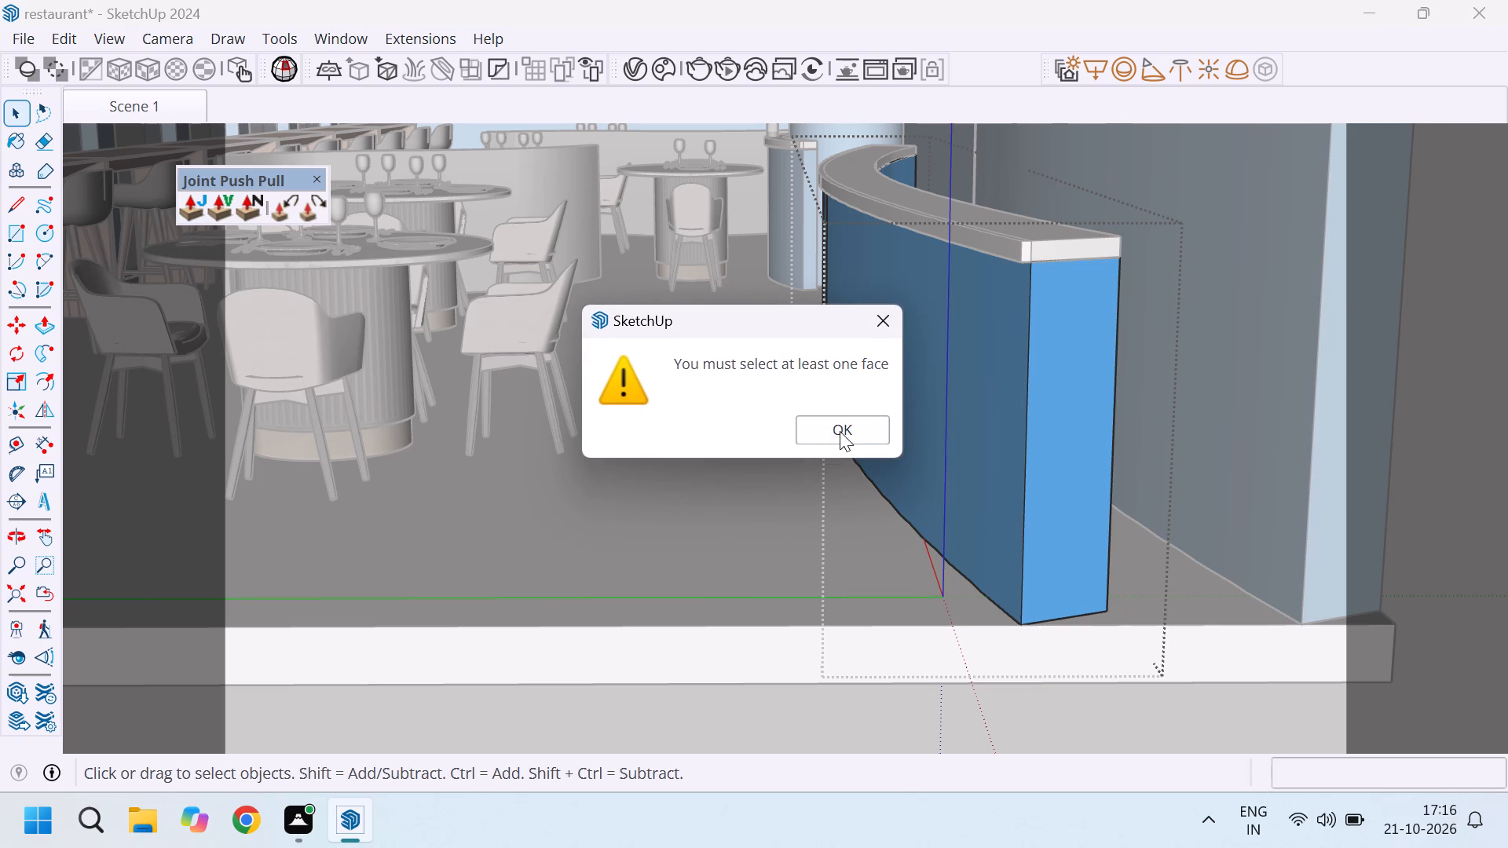
left_click(1086, 374)
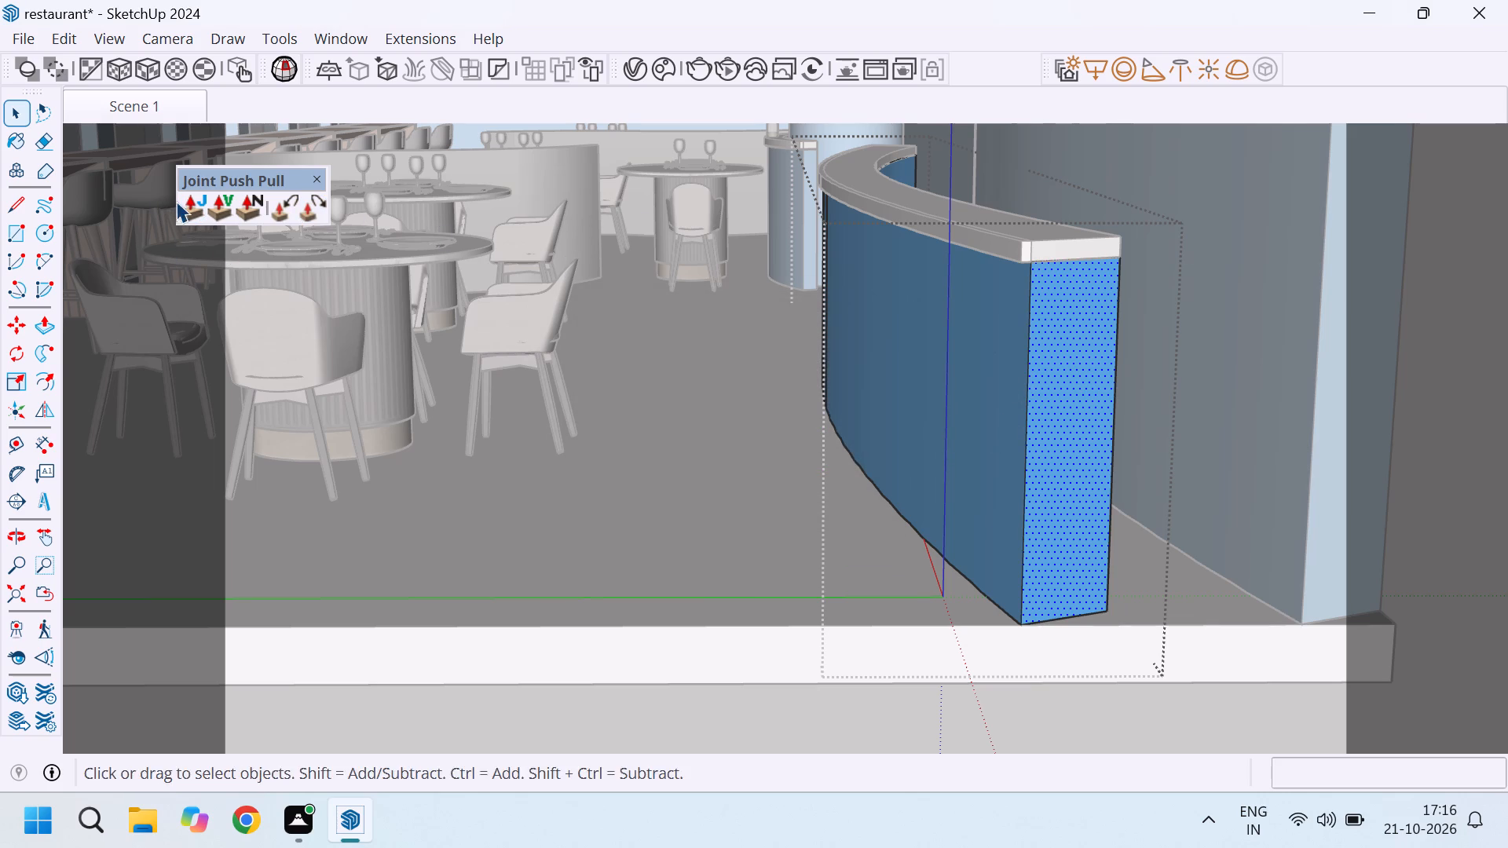
left_click(183, 201)
left_click(1063, 378)
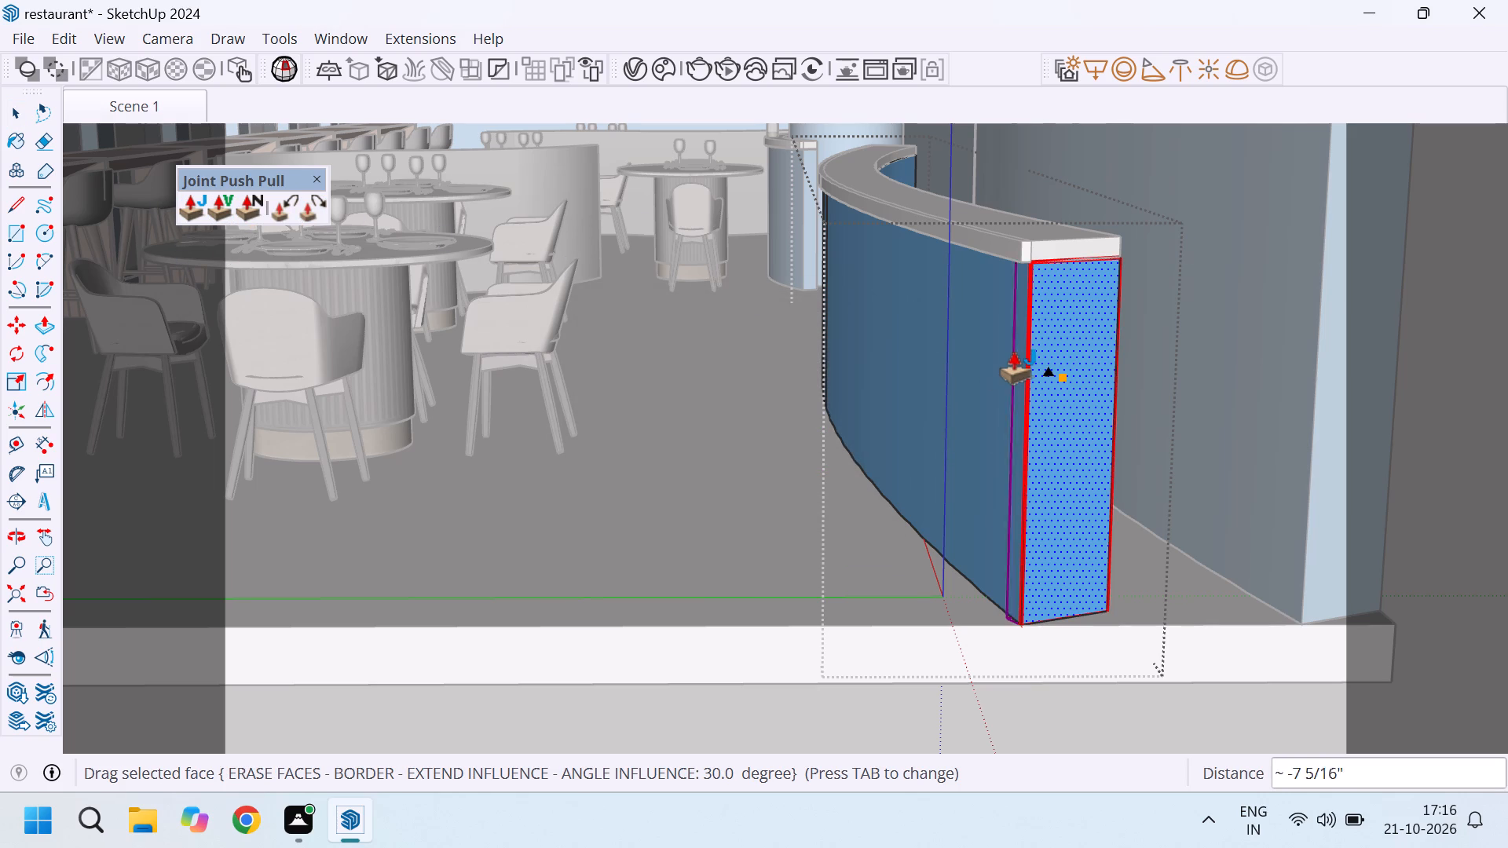
left_click(1015, 367)
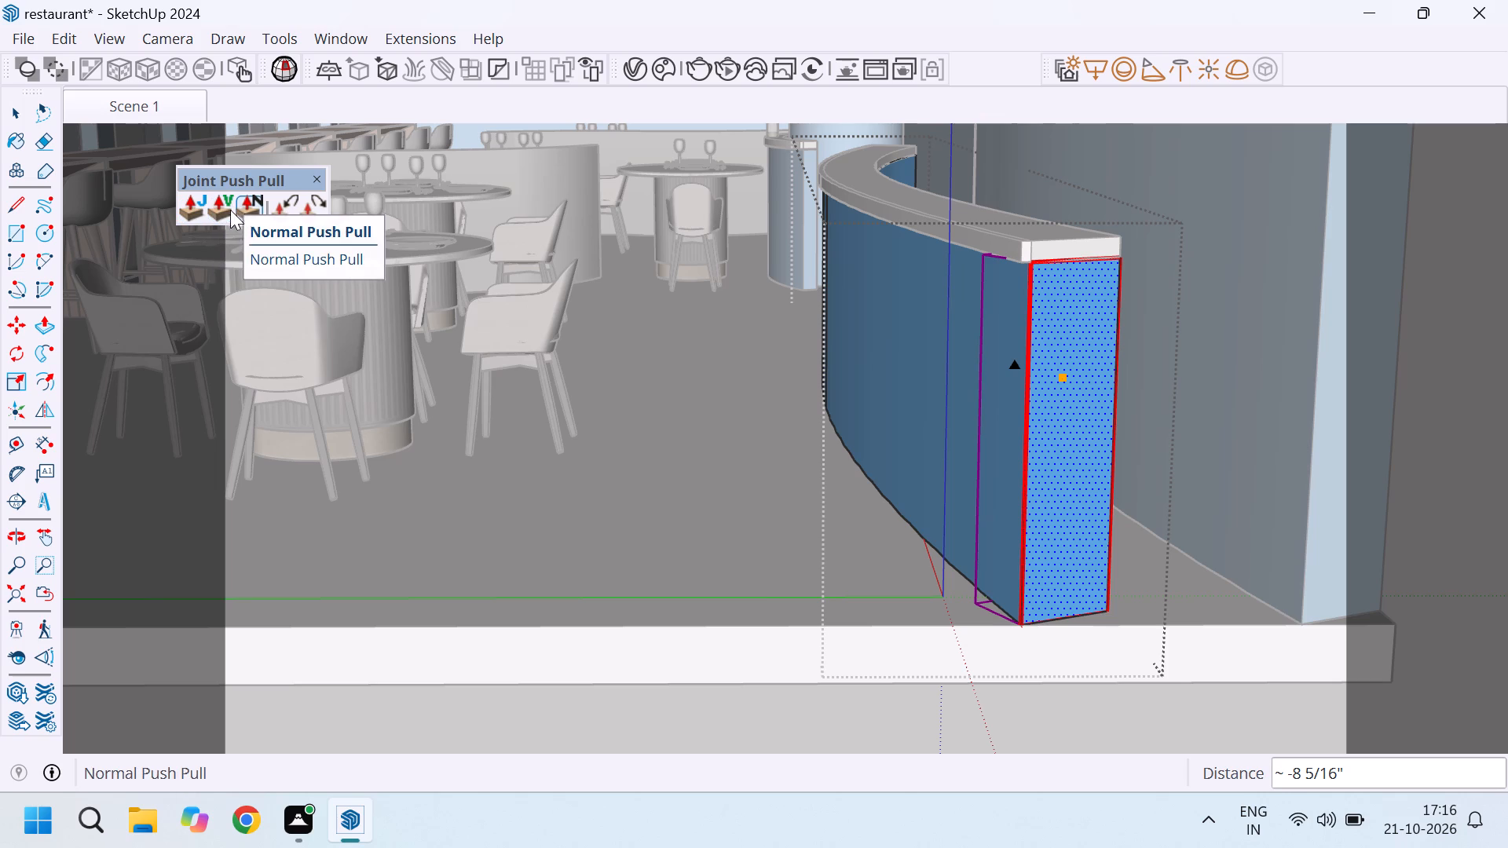
double_click(214, 210)
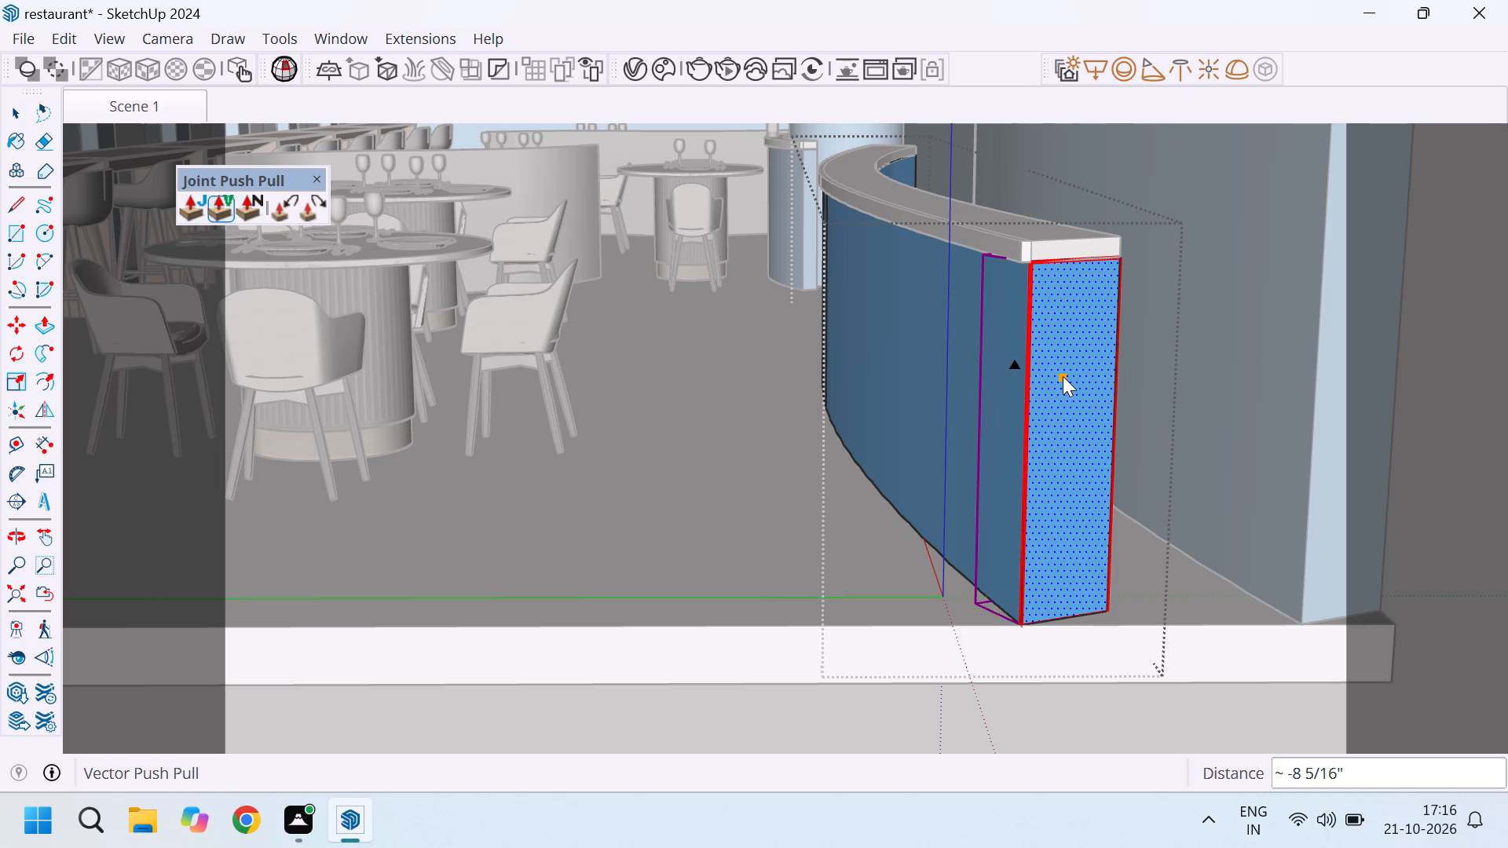
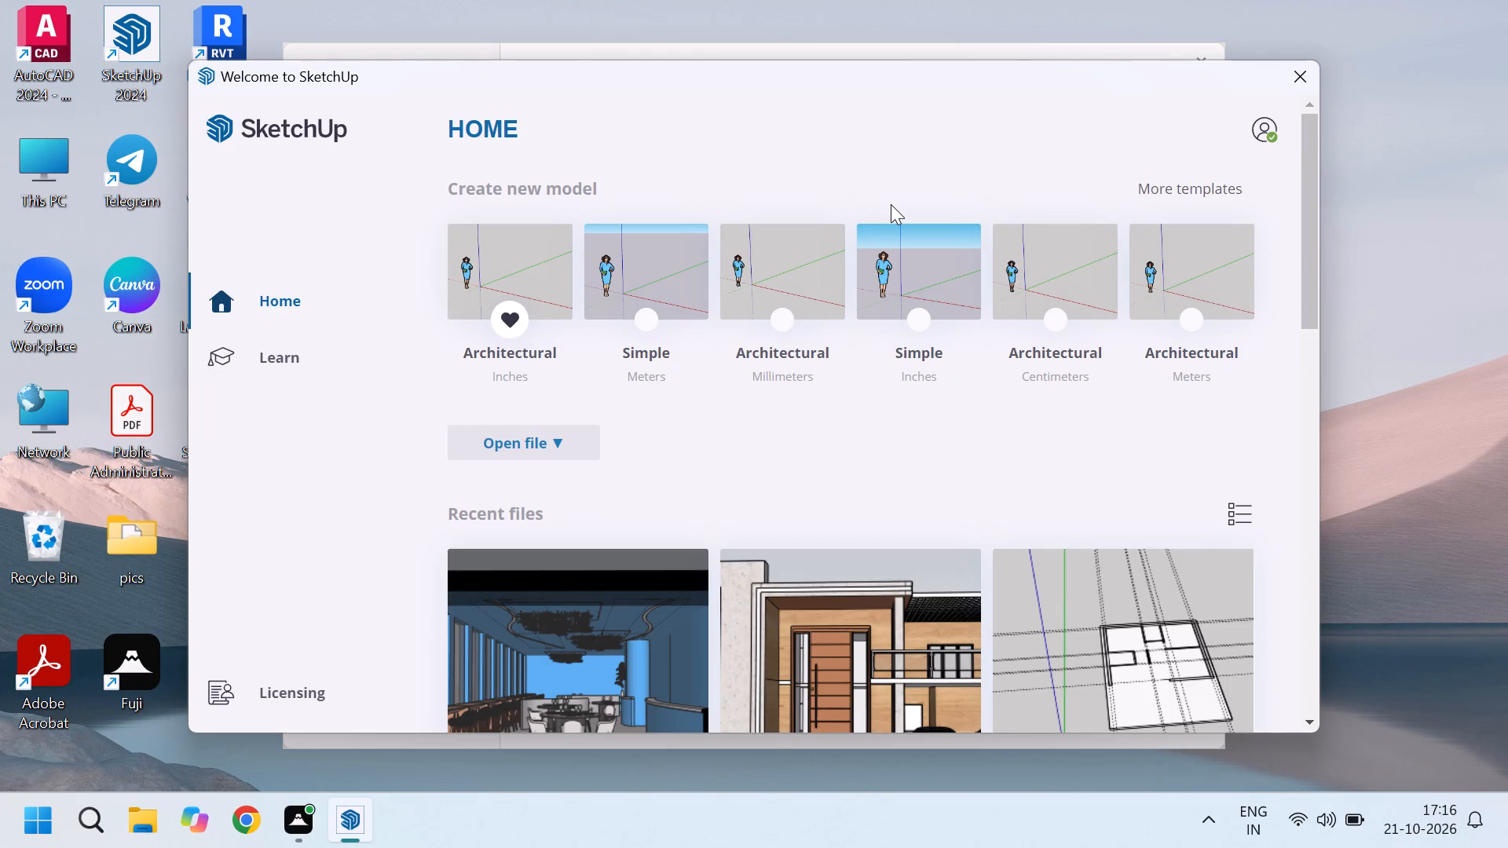
Open the recent model "new plan" and ignore the extension update notice.
scroll(912, 495, "down", 3)
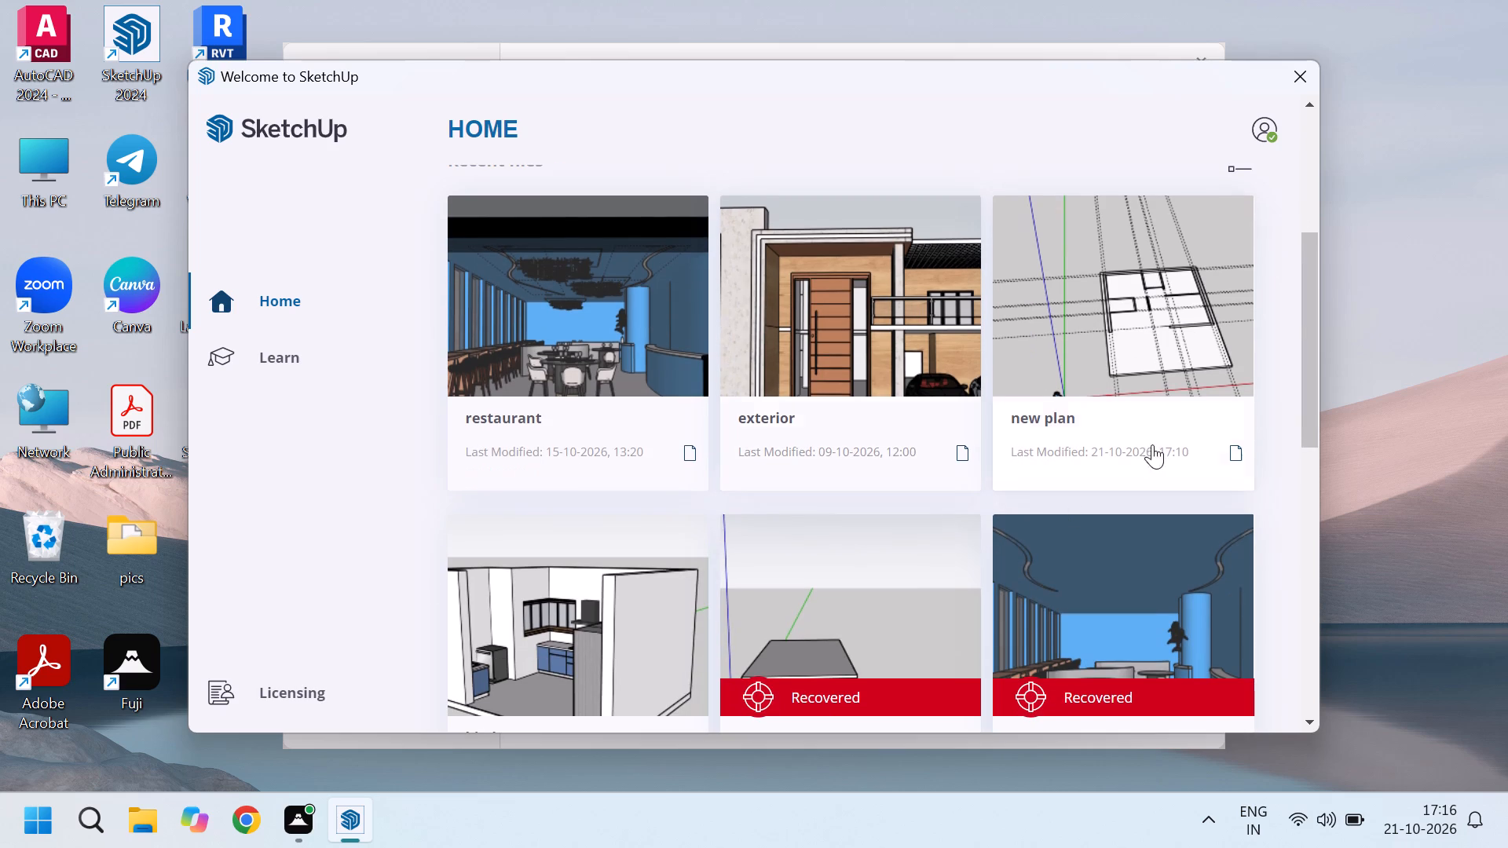
left_click(1152, 330)
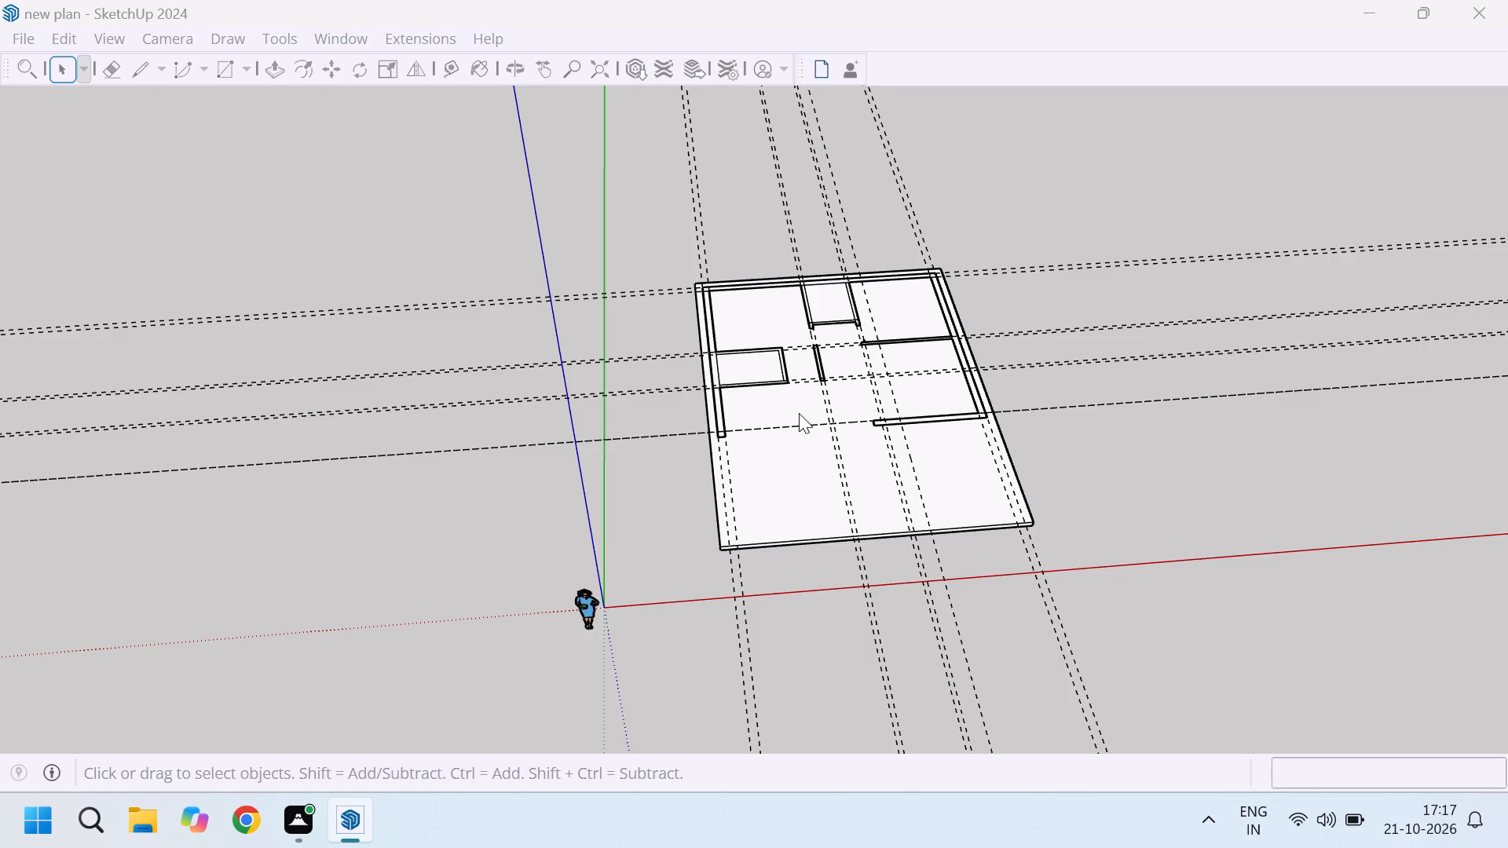
scroll(1013, 270, "down", 4)
scroll(847, 415, "up", 1)
scroll(800, 431, "down", 5)
scroll(802, 488, "up", 3)
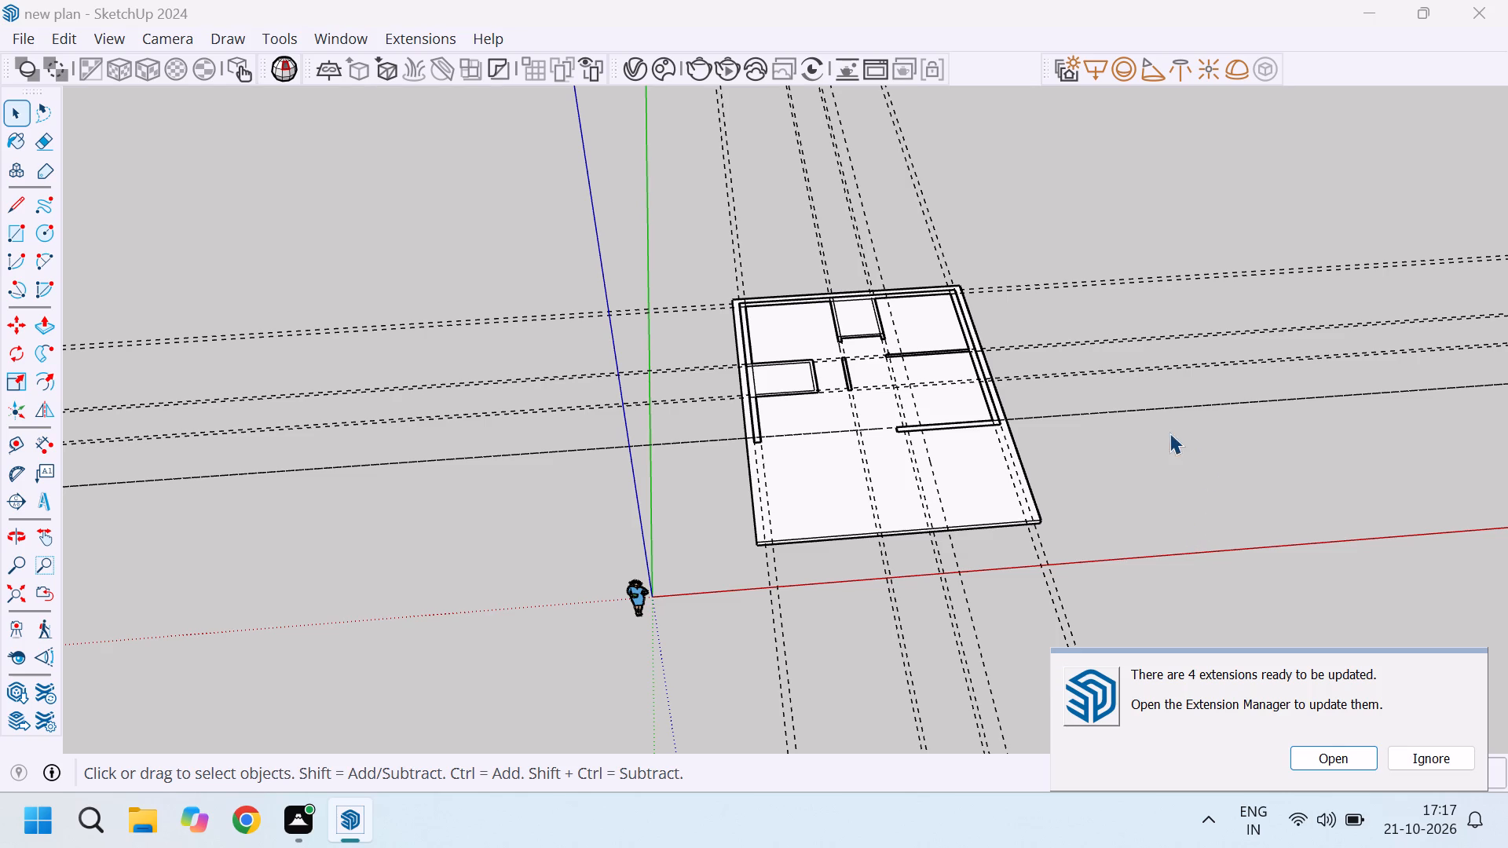
left_click(1451, 757)
Examine the plan's wall layout and existing guides around the short front wall and the open floor area.
scroll(746, 261, "down", 3)
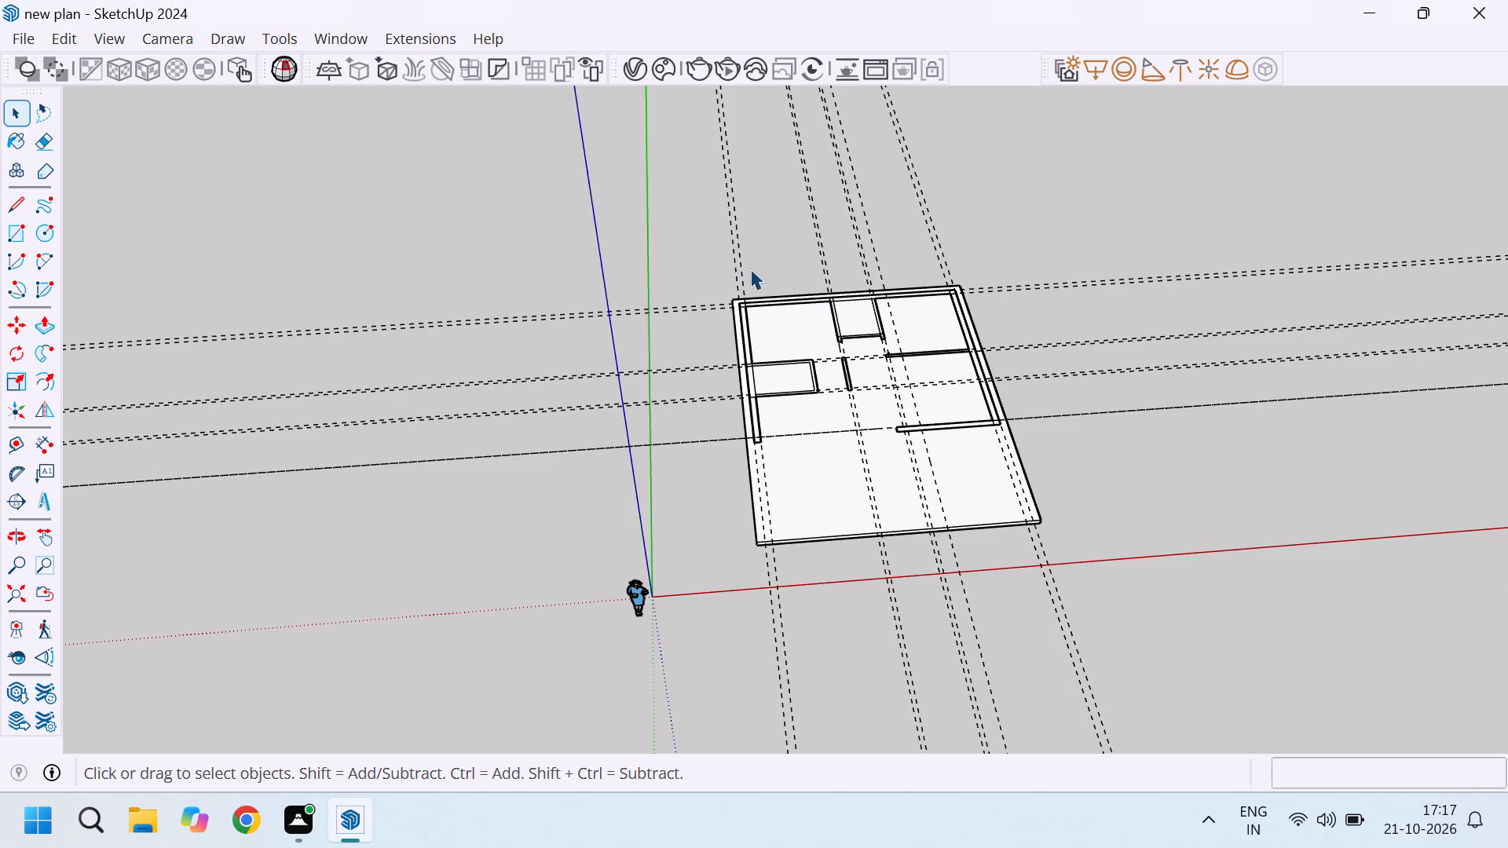
middle_click_drag(865, 376, 826, 433)
scroll(907, 455, "up", 5)
scroll(862, 364, "up", 4)
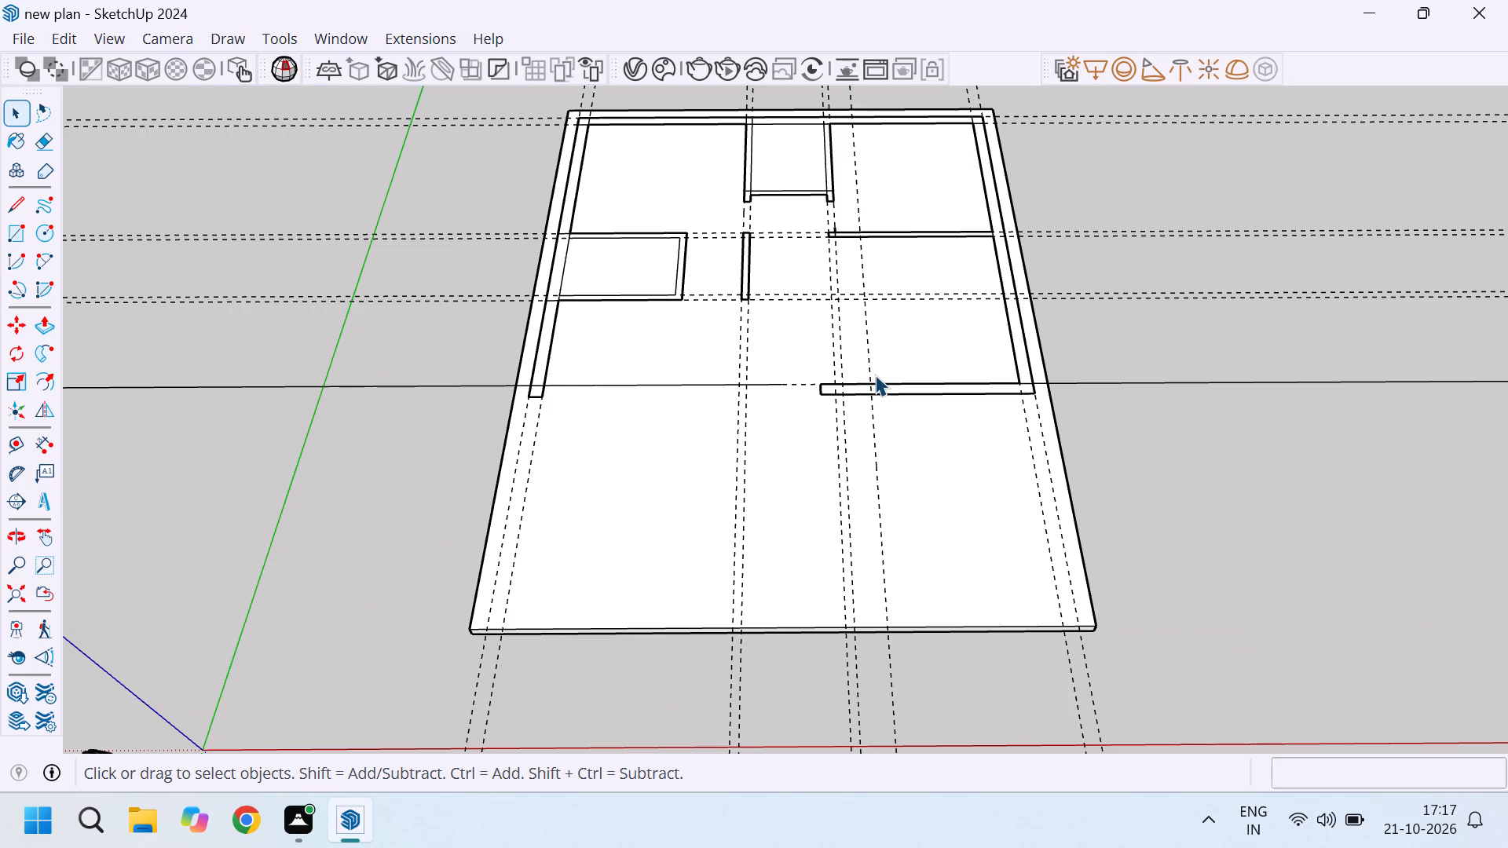
scroll(902, 397, "up", 4)
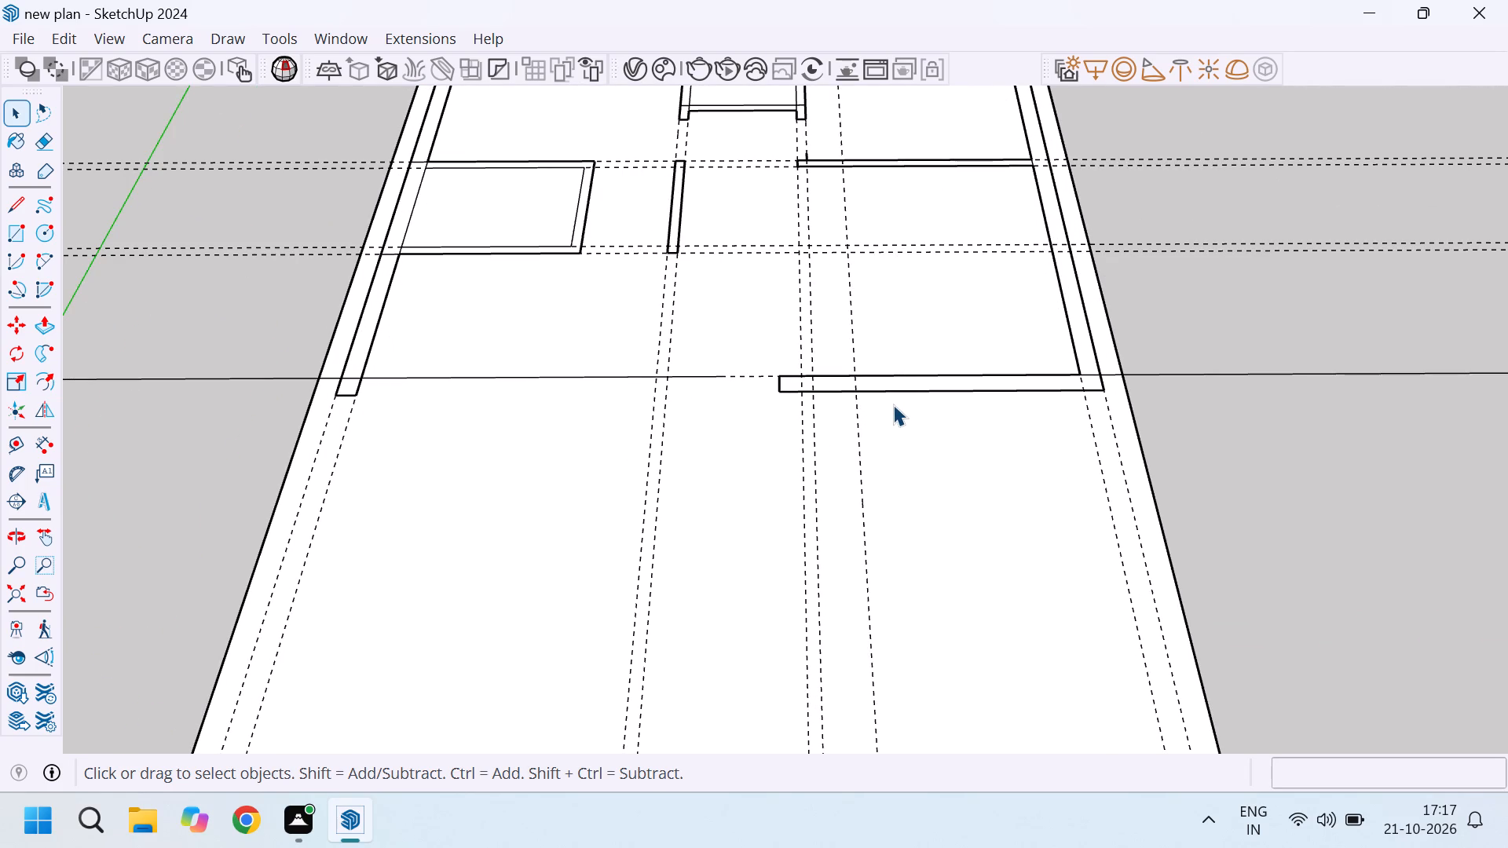
scroll(825, 393, "up", 2)
scroll(825, 393, "down", 2)
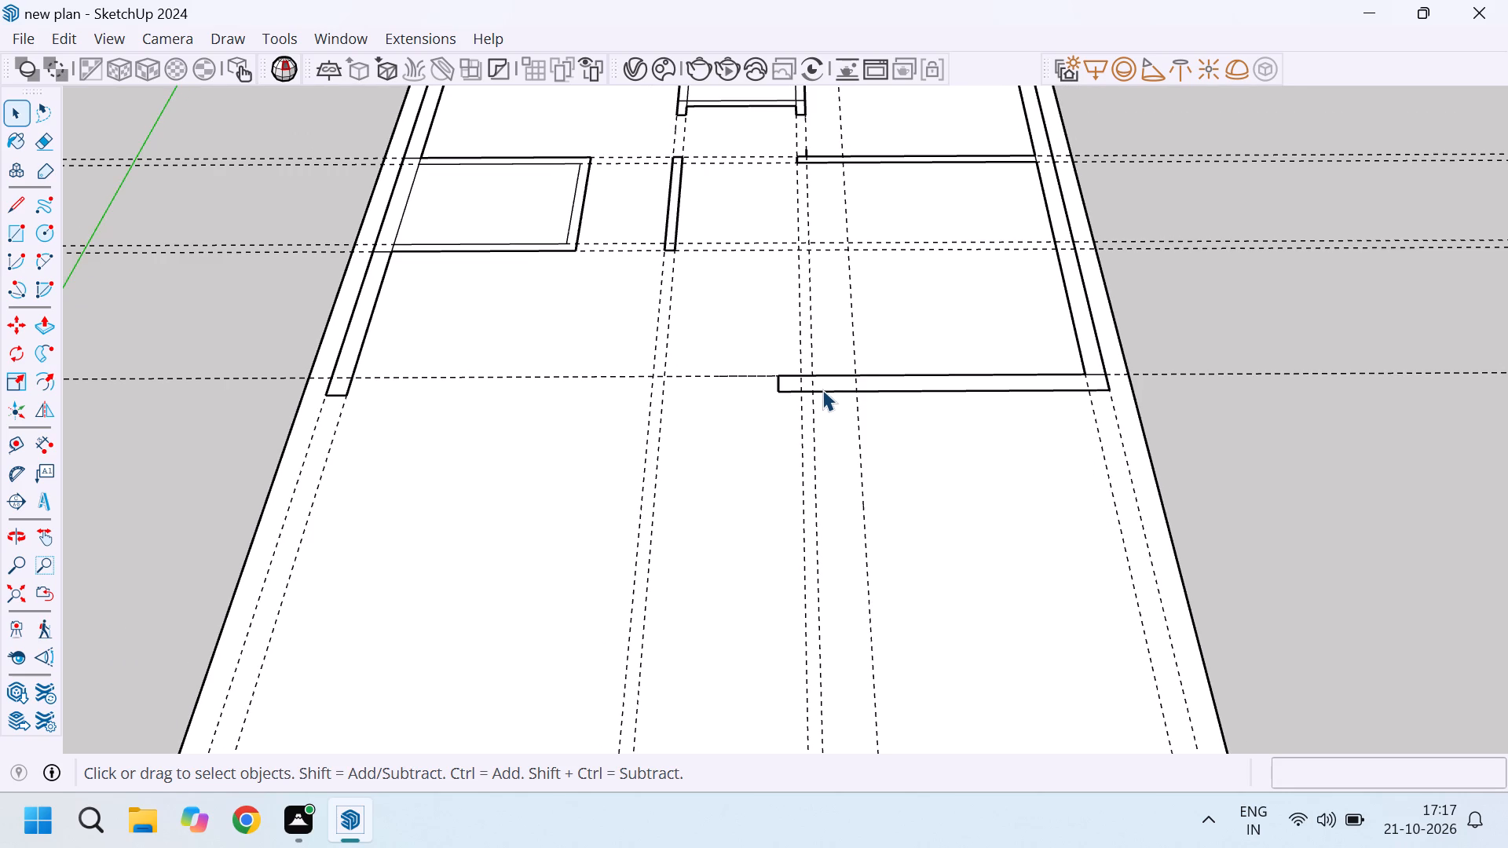
scroll(823, 384, "up", 2)
scroll(819, 390, "down", 5)
scroll(811, 385, "up", 3)
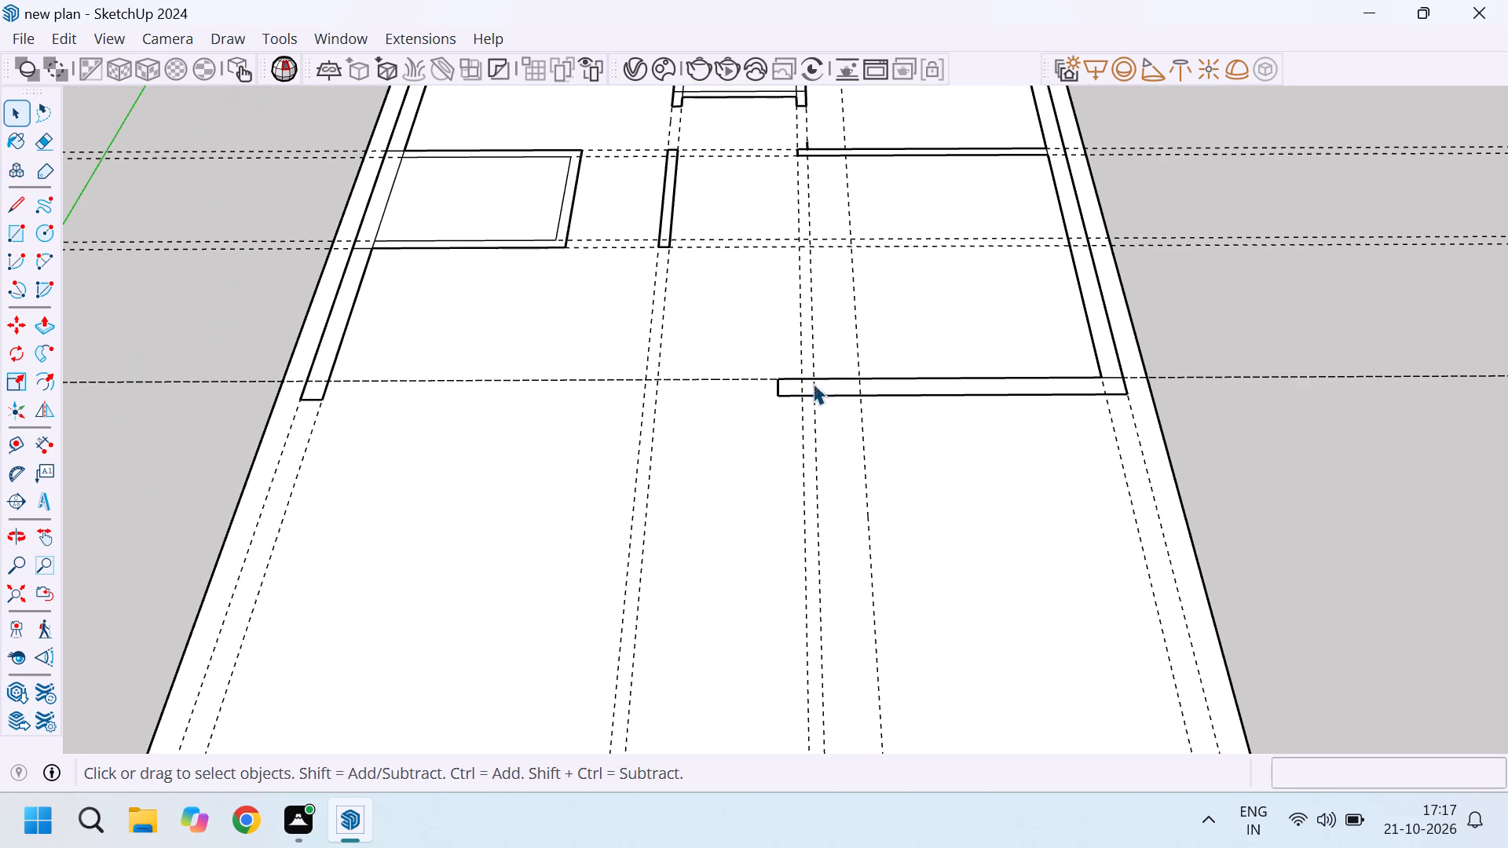
scroll(833, 413, "down", 4)
scroll(873, 364, "down", 2)
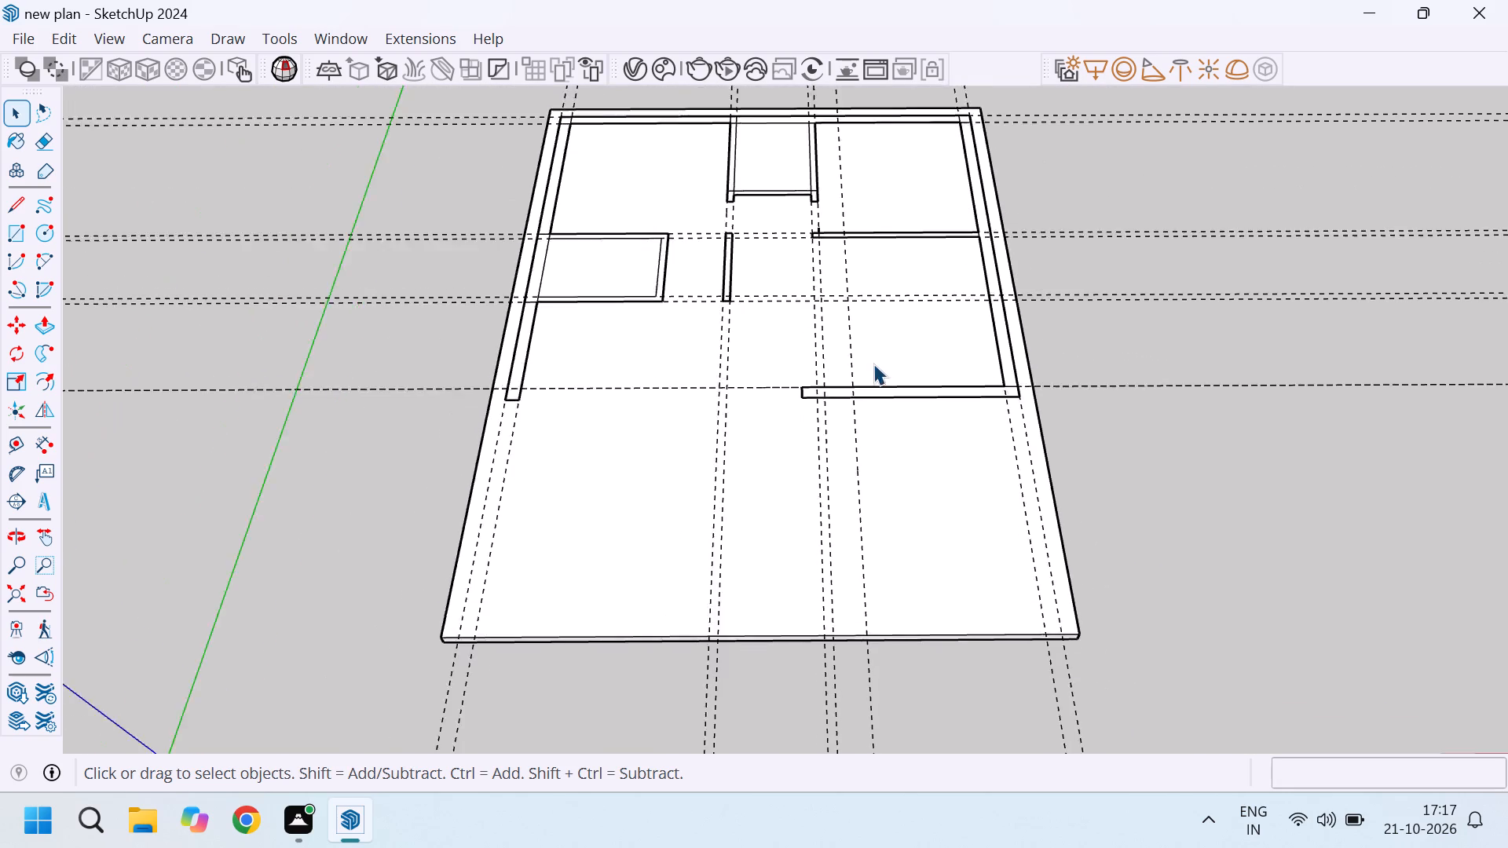
scroll(832, 400, "up", 4)
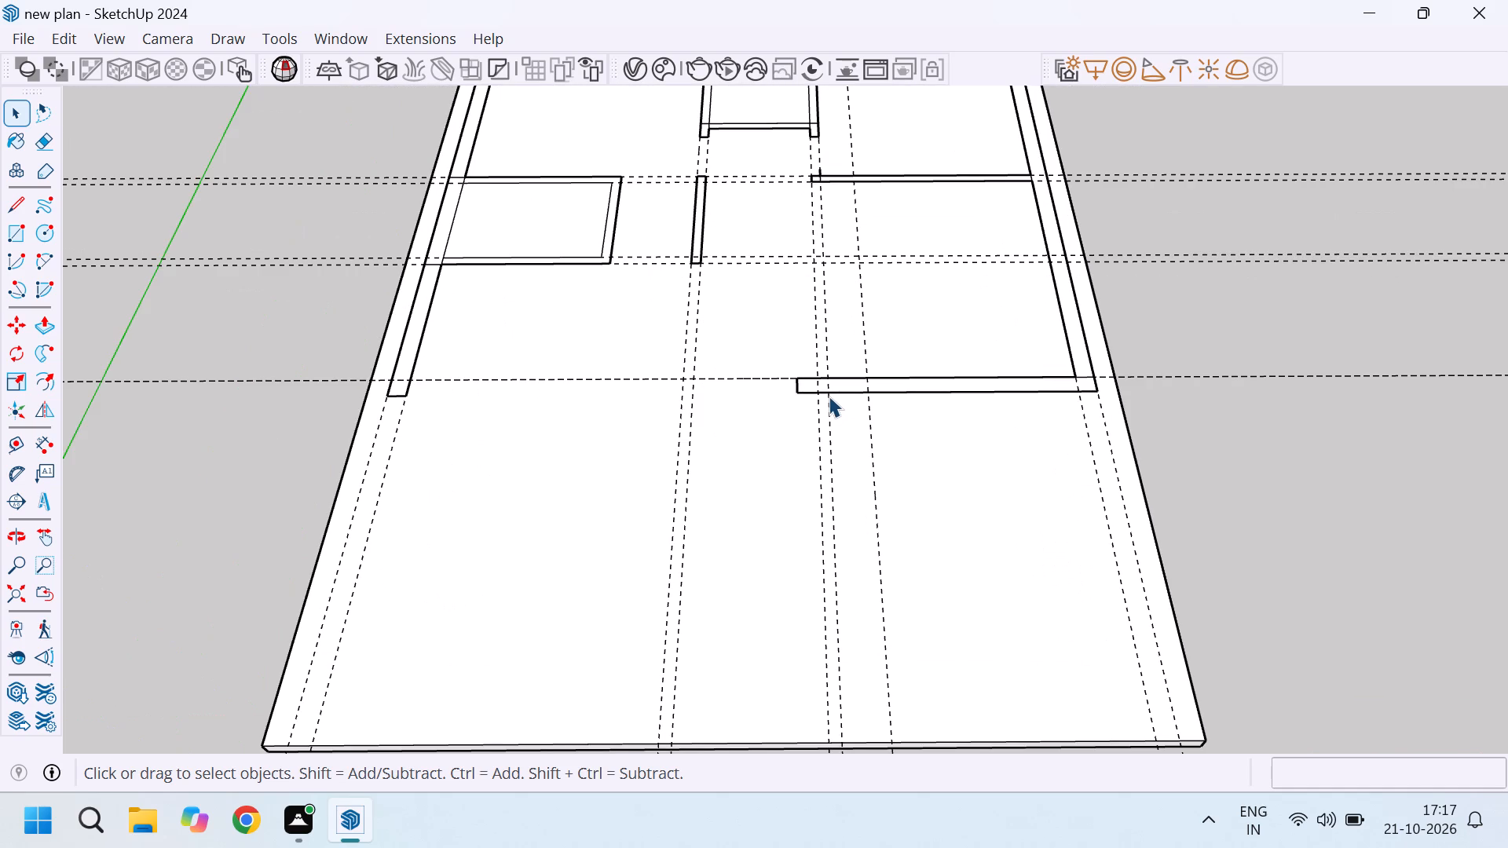
scroll(827, 393, "down", 2)
scroll(803, 400, "up", 2)
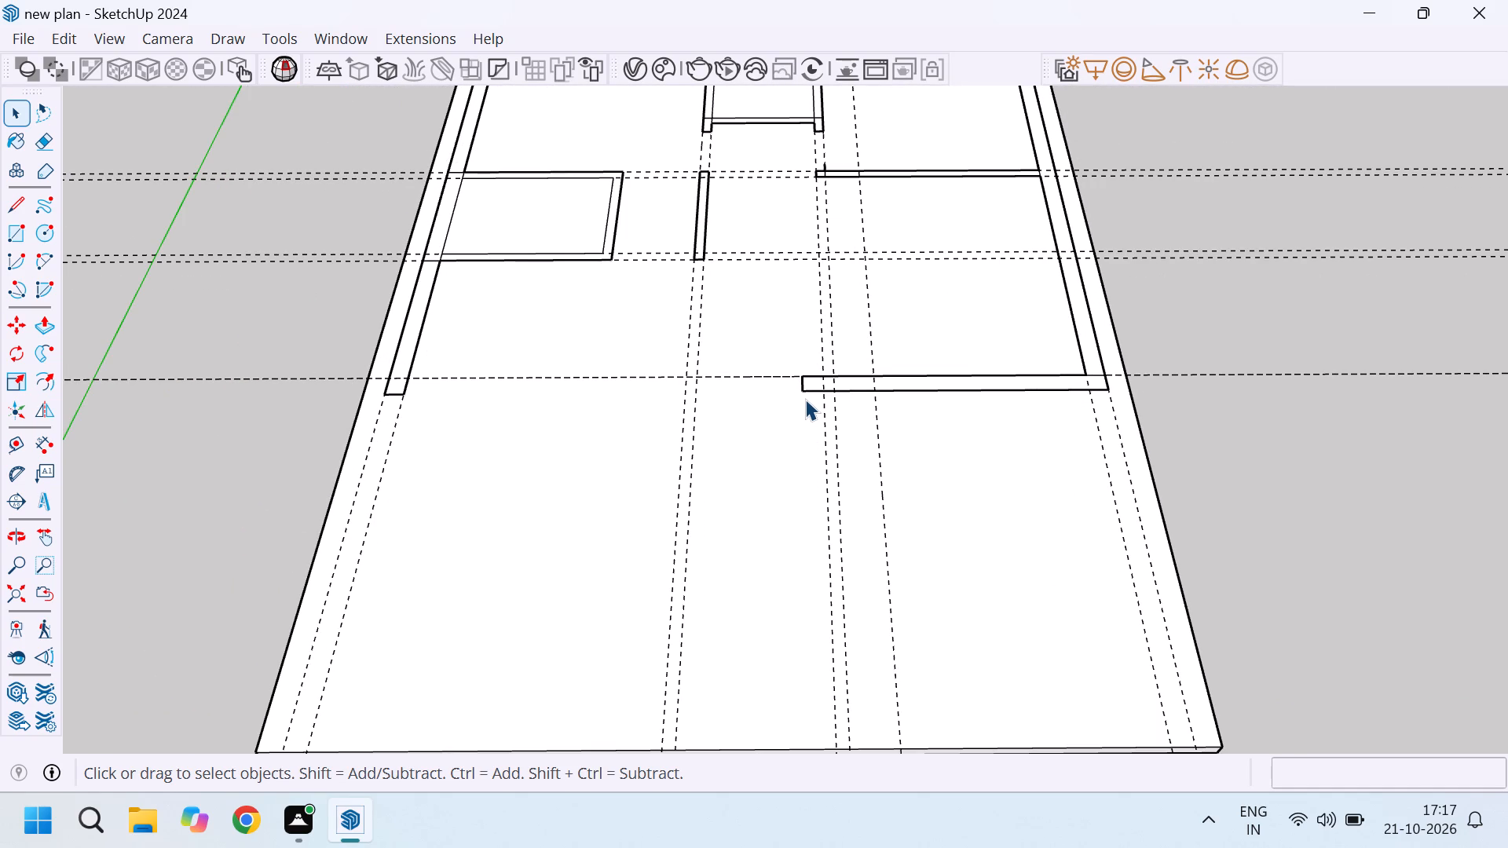
Place a guide 5' toward the slab's front edge from the short front wall's rear guide, and a parallel one 9" further.
scroll(750, 393, "up", 2)
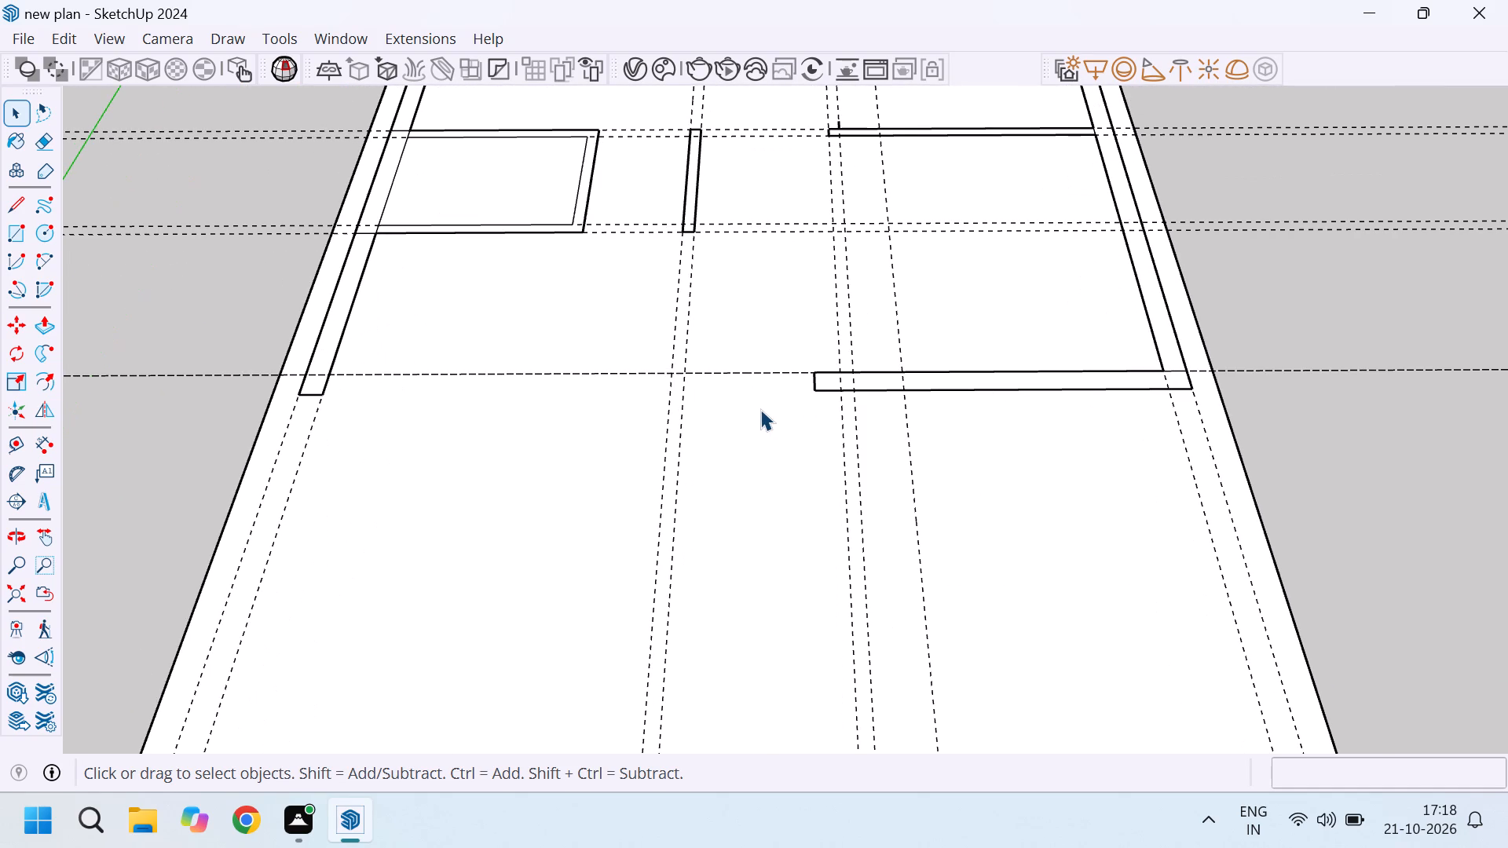
key("t")
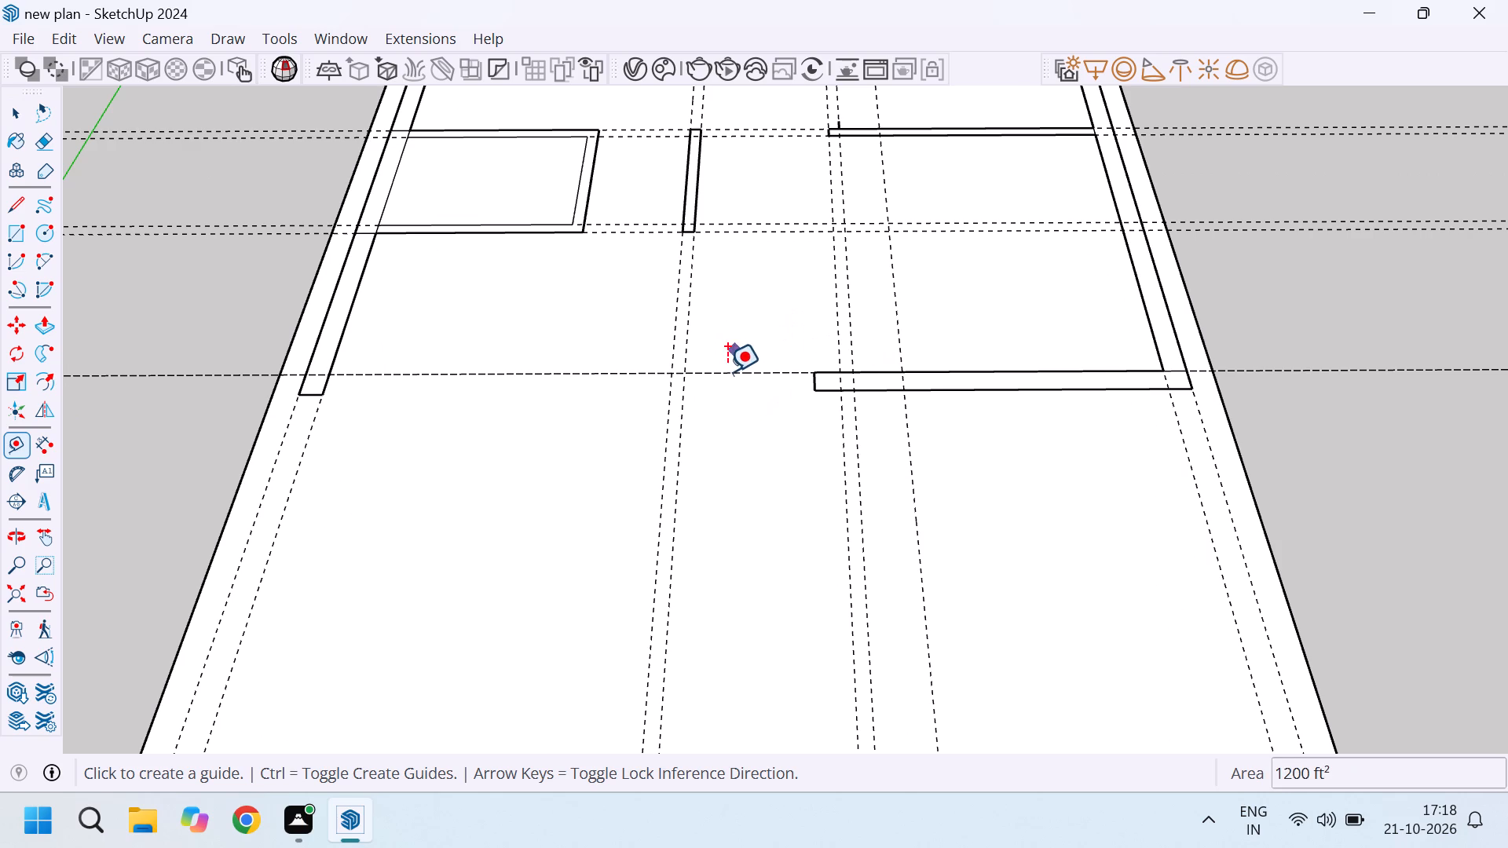
left_click(738, 375)
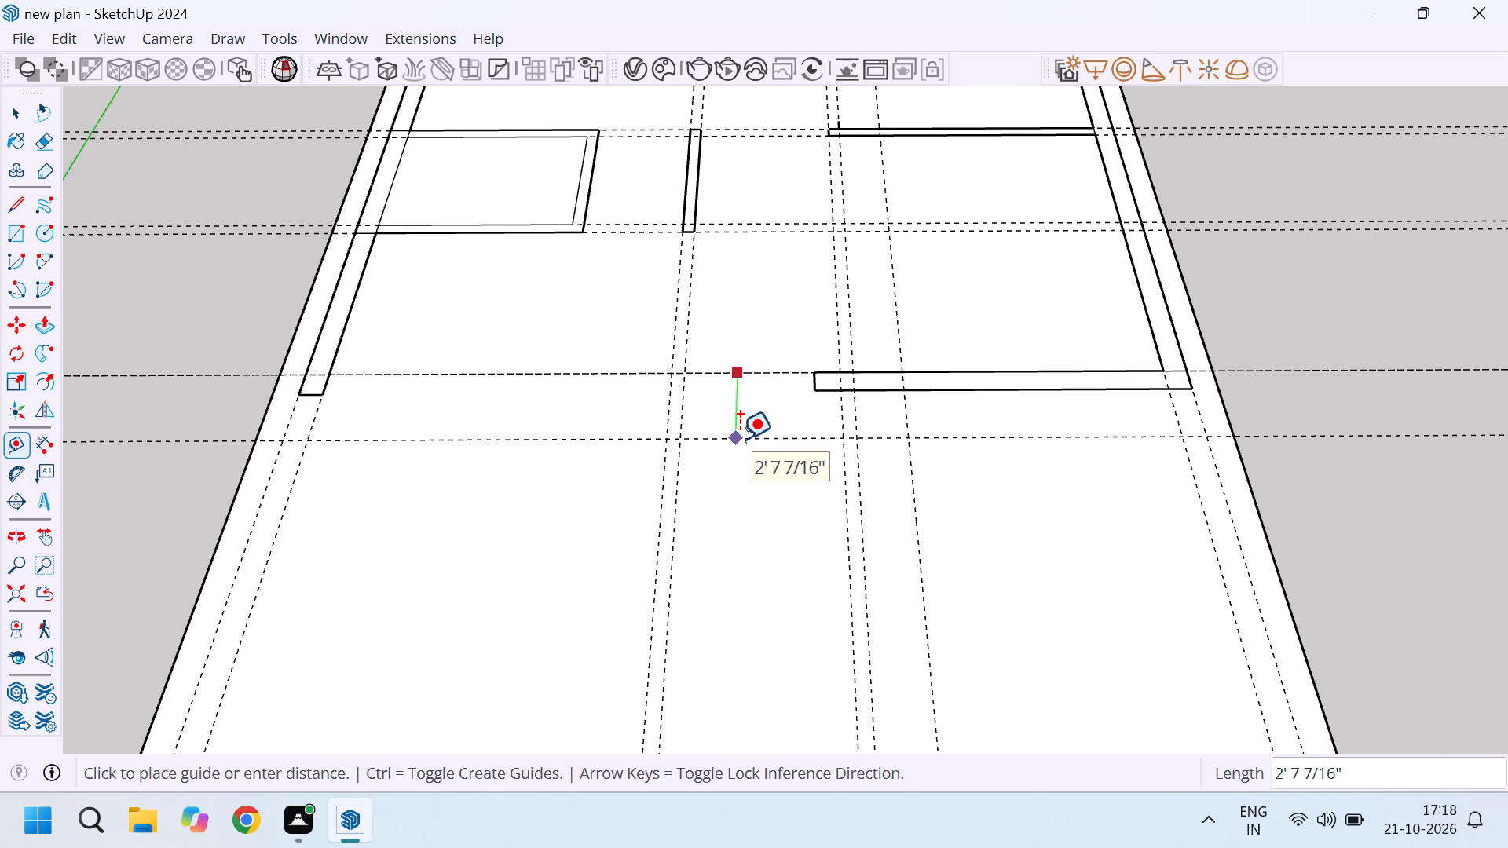
type("5'")
key("Return")
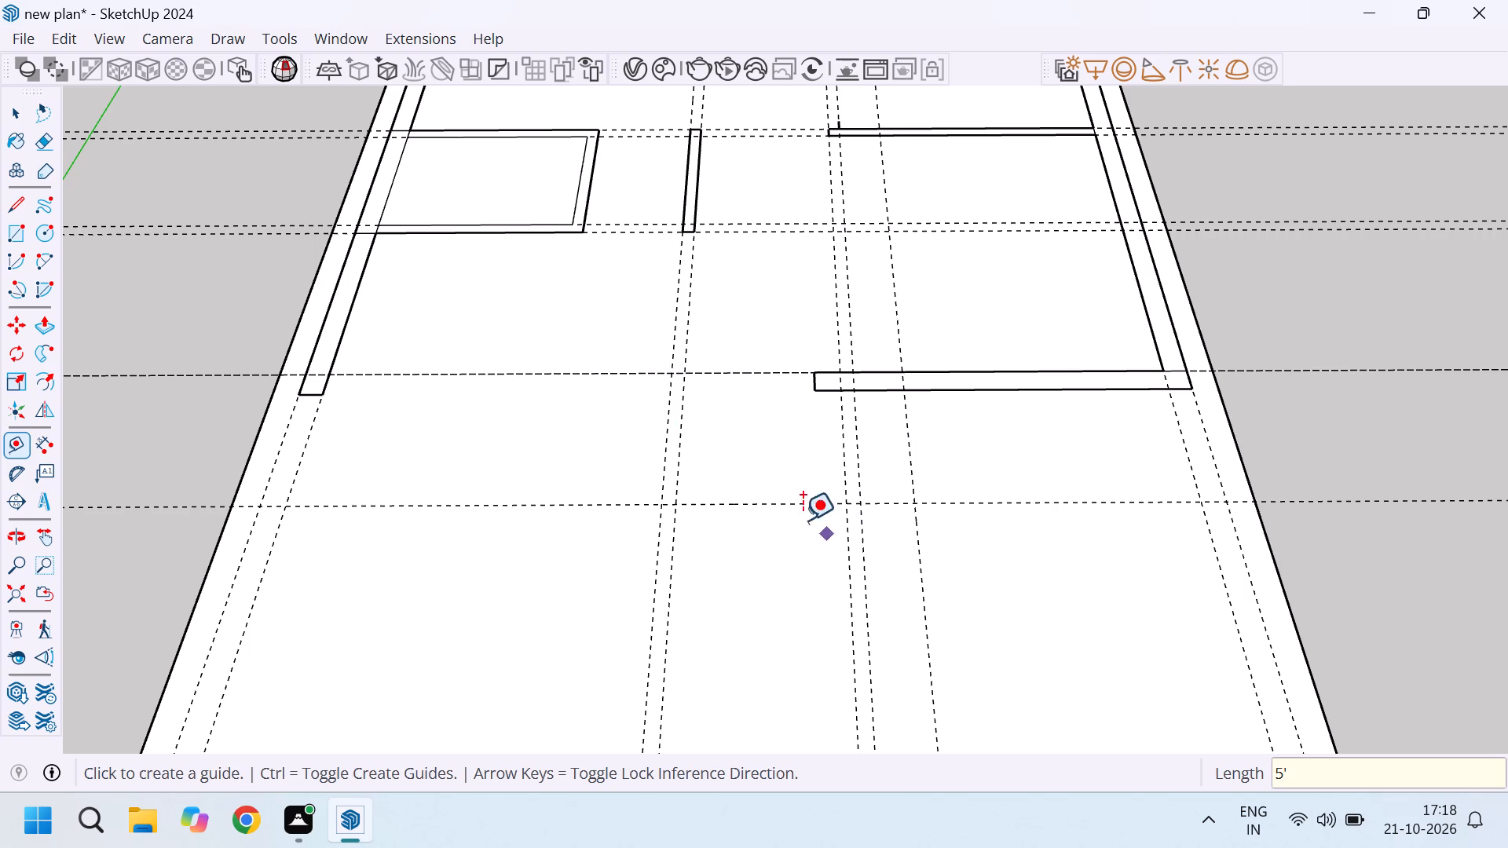
left_click(752, 507)
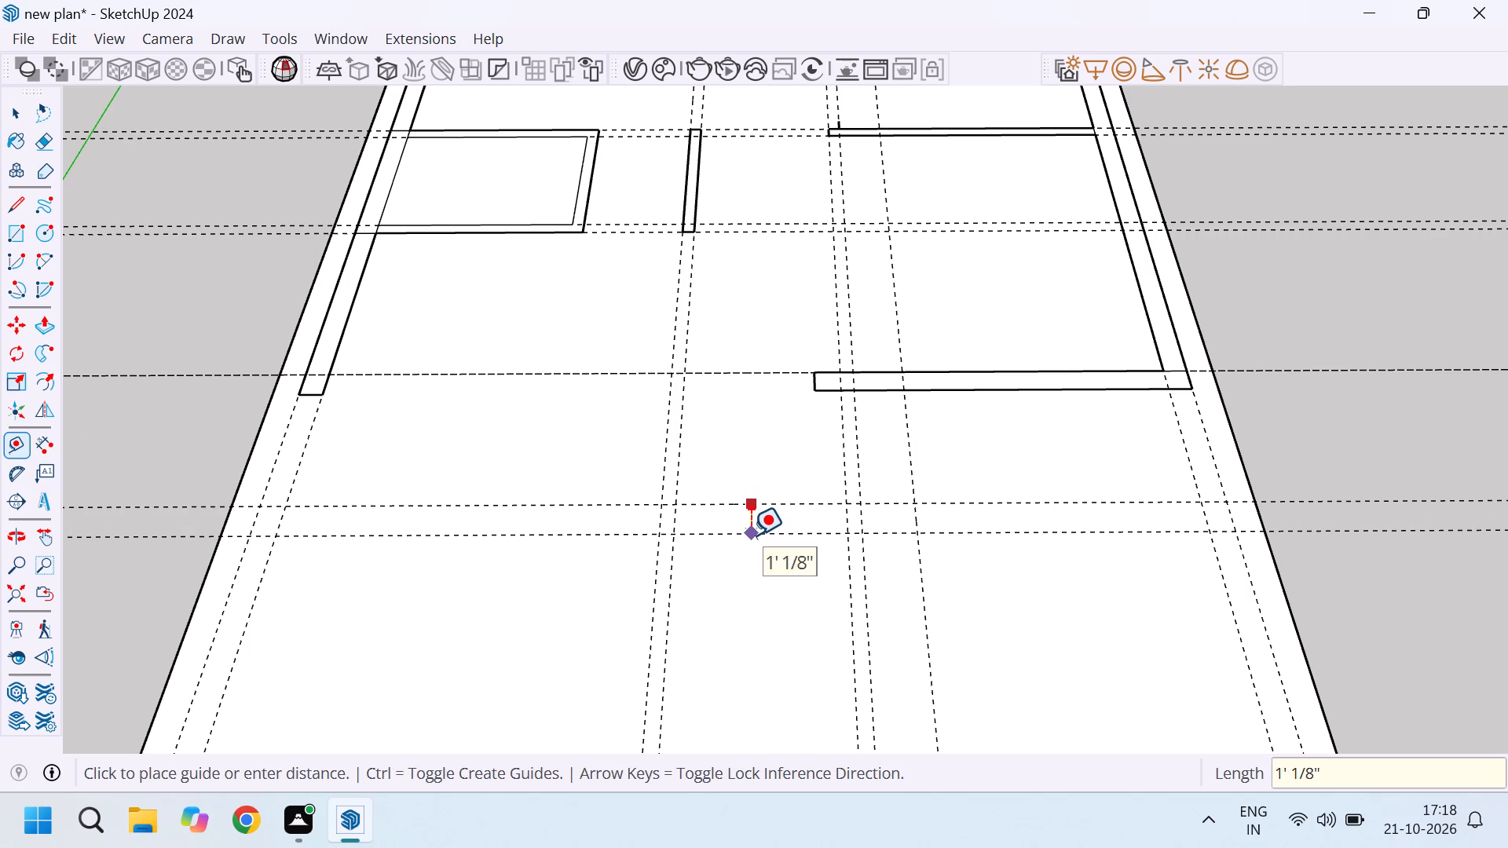
key("9")
key("Return")
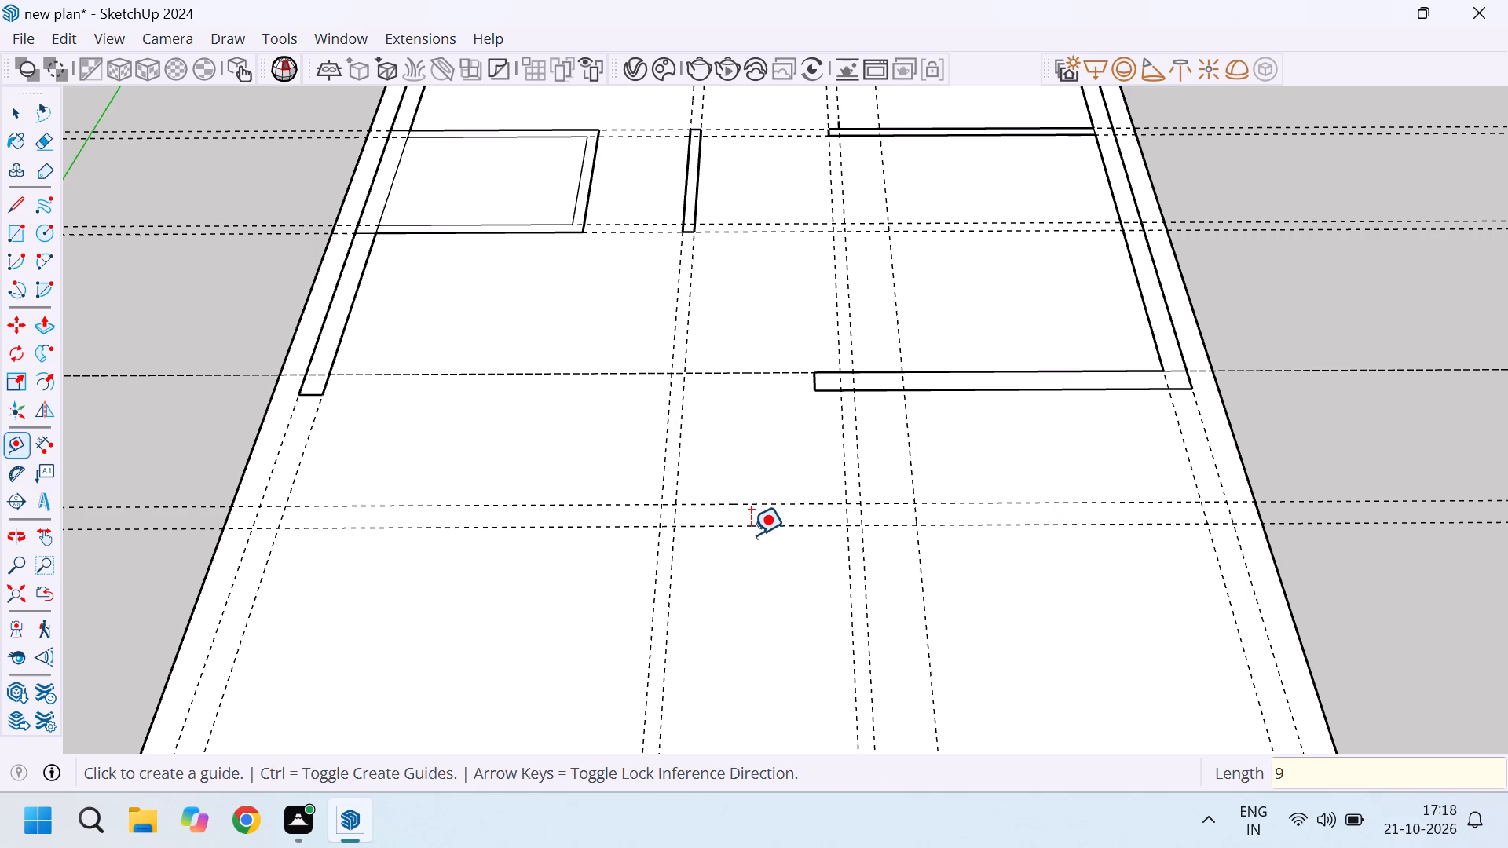
Place a parallel guide 1" in front of the frontmost cross guide, and another 9" beyond that one.
left_click(584, 531)
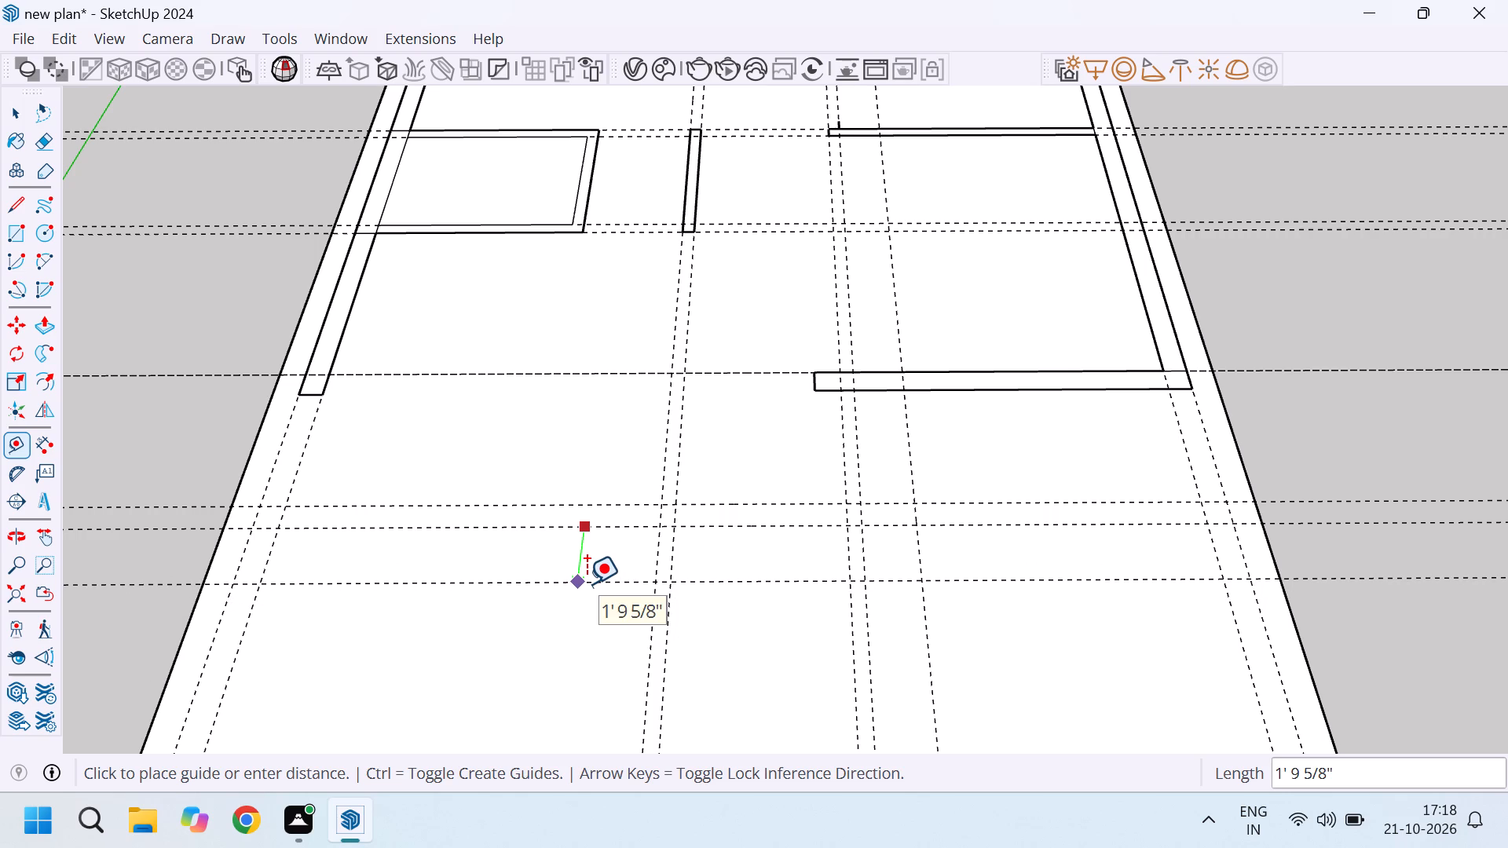
key("1")
key("Return")
scroll(618, 512, "up", 6)
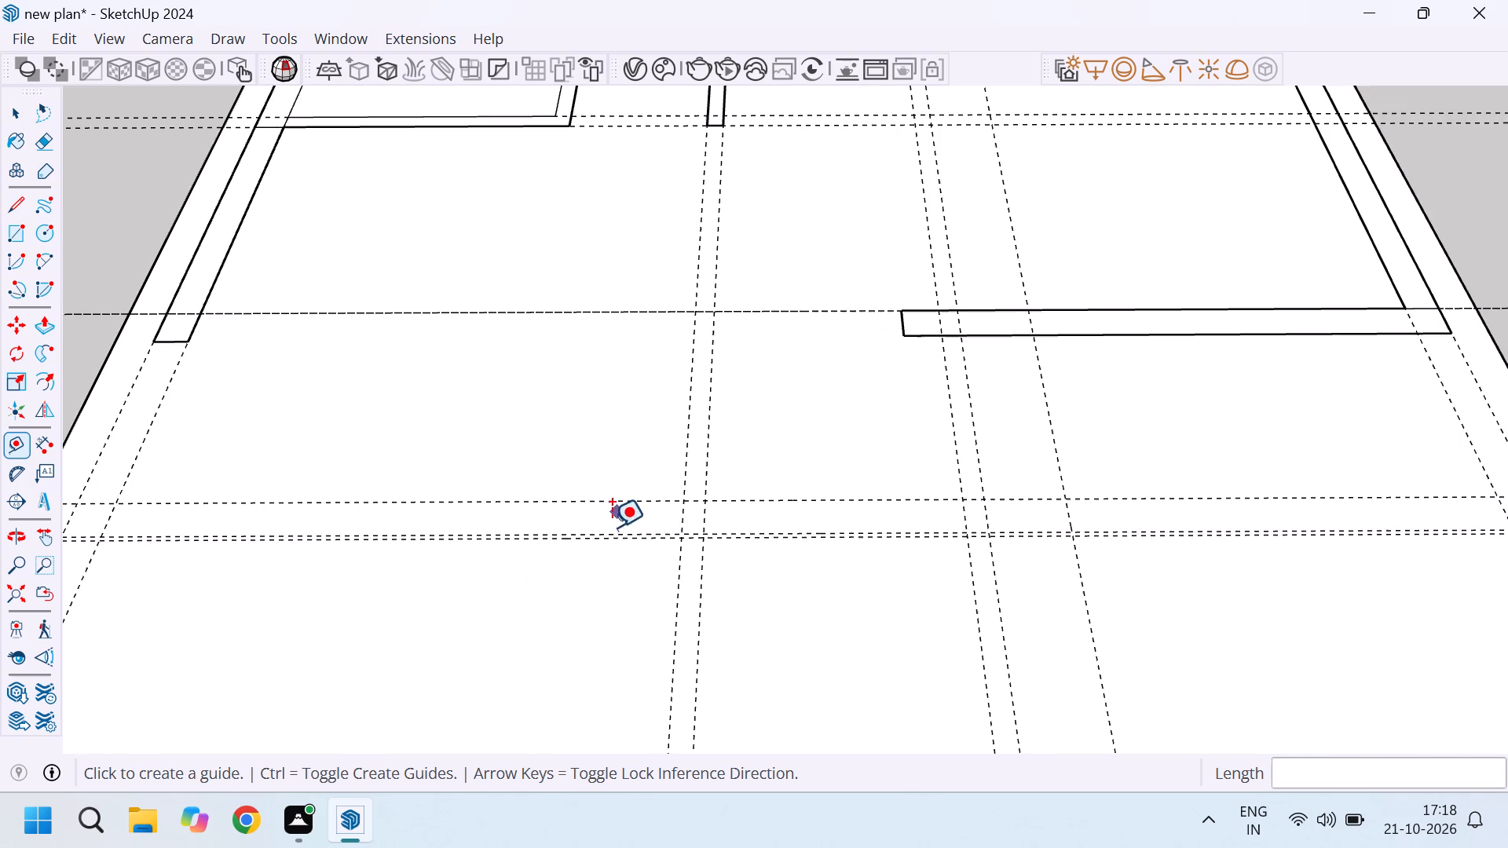
scroll(612, 535, "up", 5)
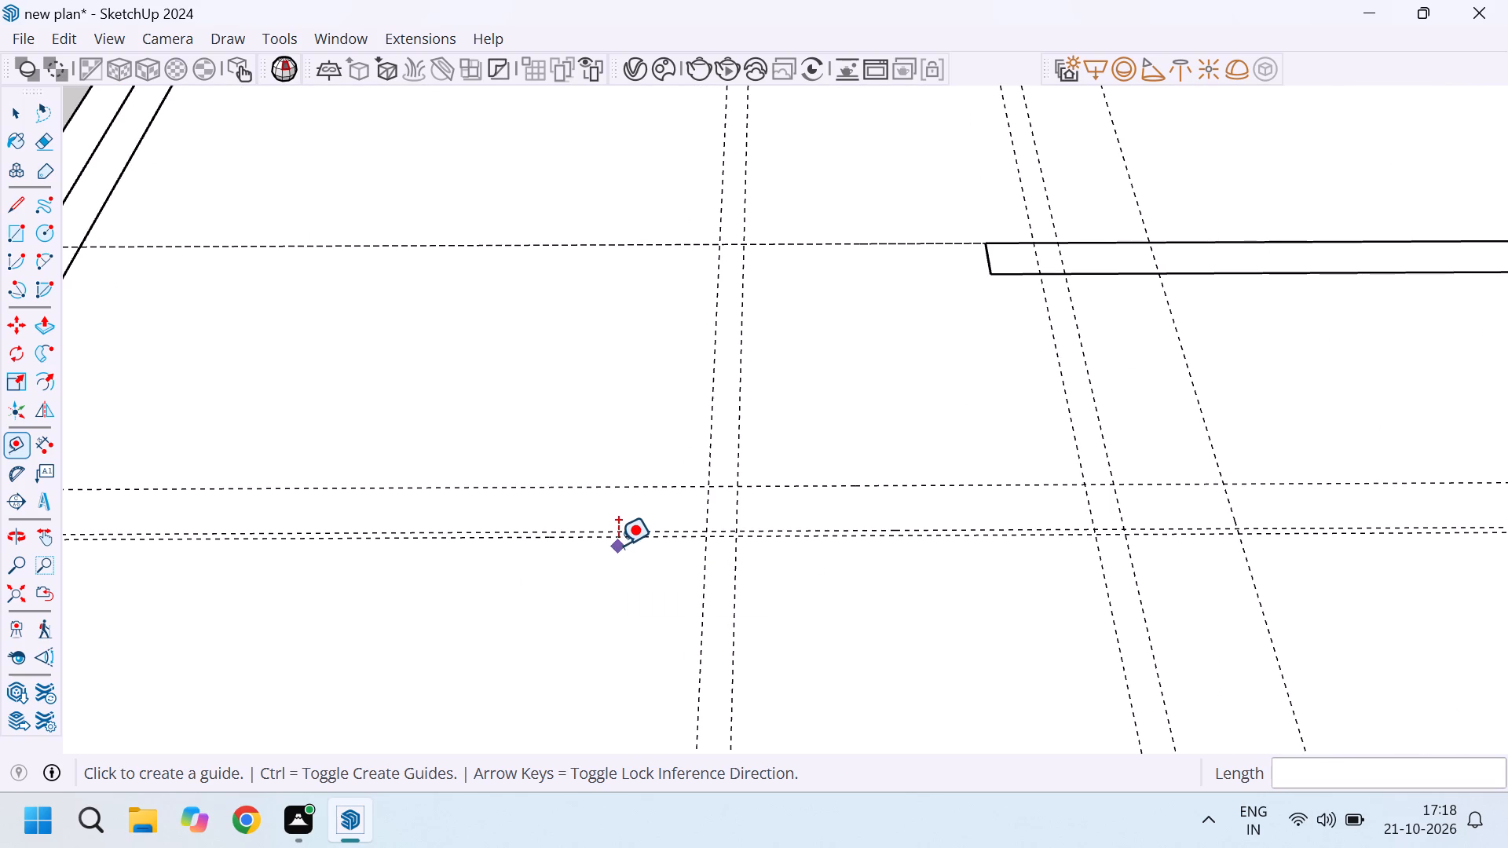
scroll(614, 538, "up", 10)
left_click(614, 538)
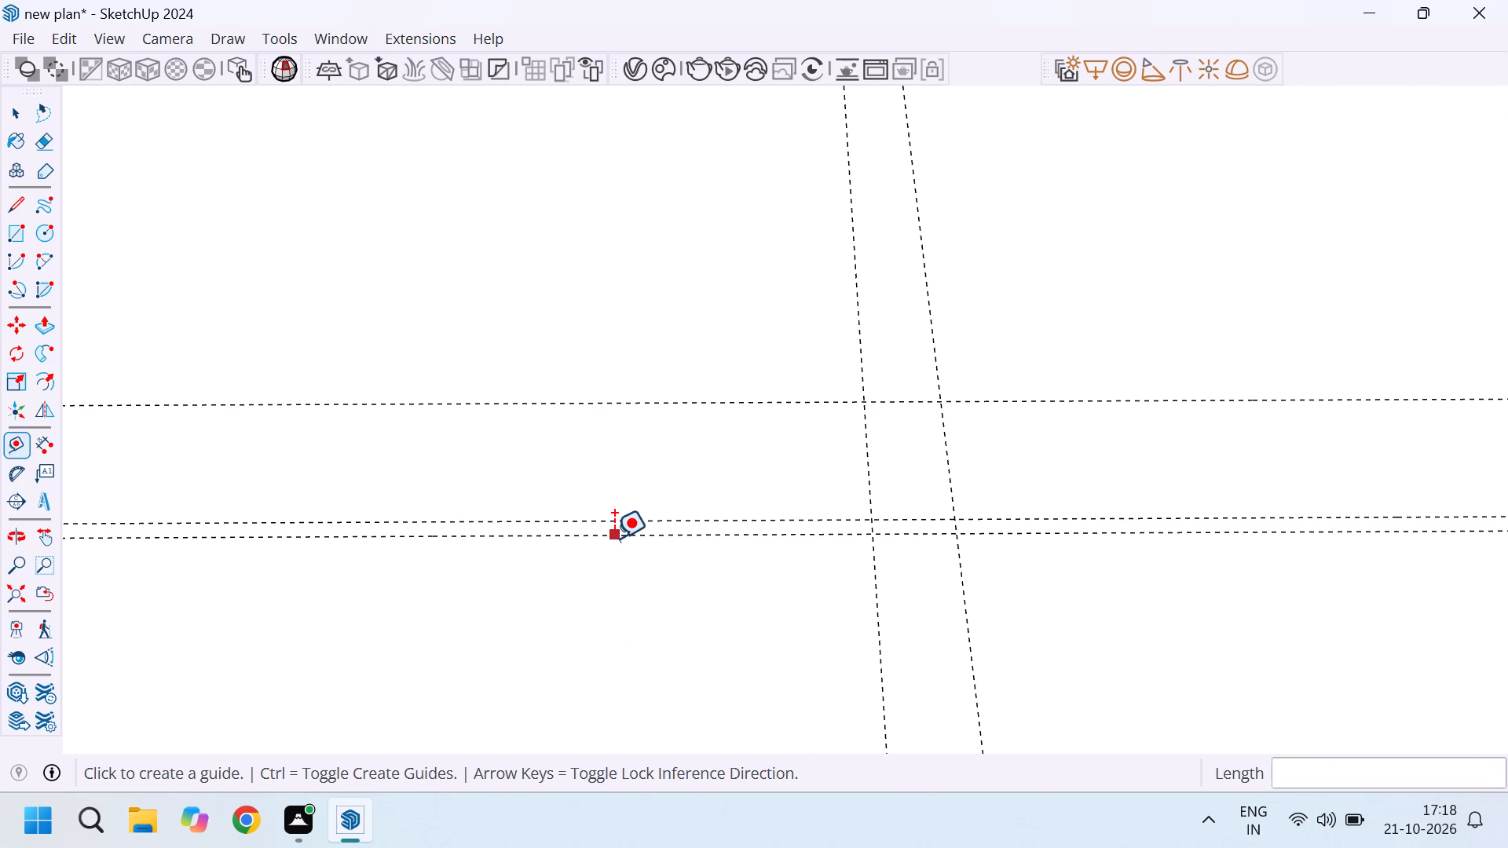
key("9")
key("Return")
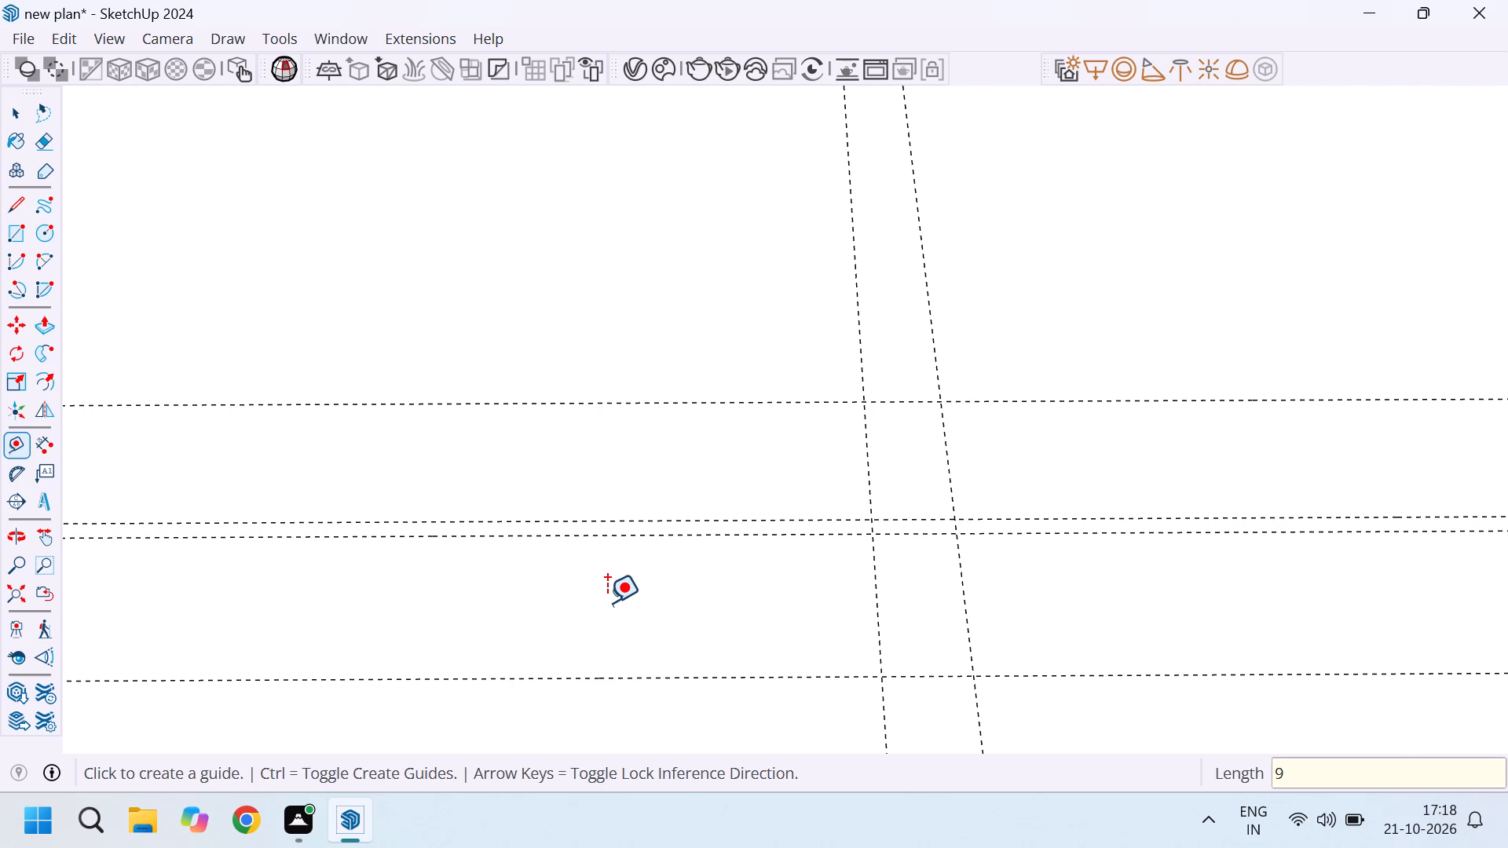
Place a guide 6'6" in front of the frontmost cross guide, toward the slab's front edge.
scroll(387, 564, "down", 7)
scroll(796, 358, "down", 17)
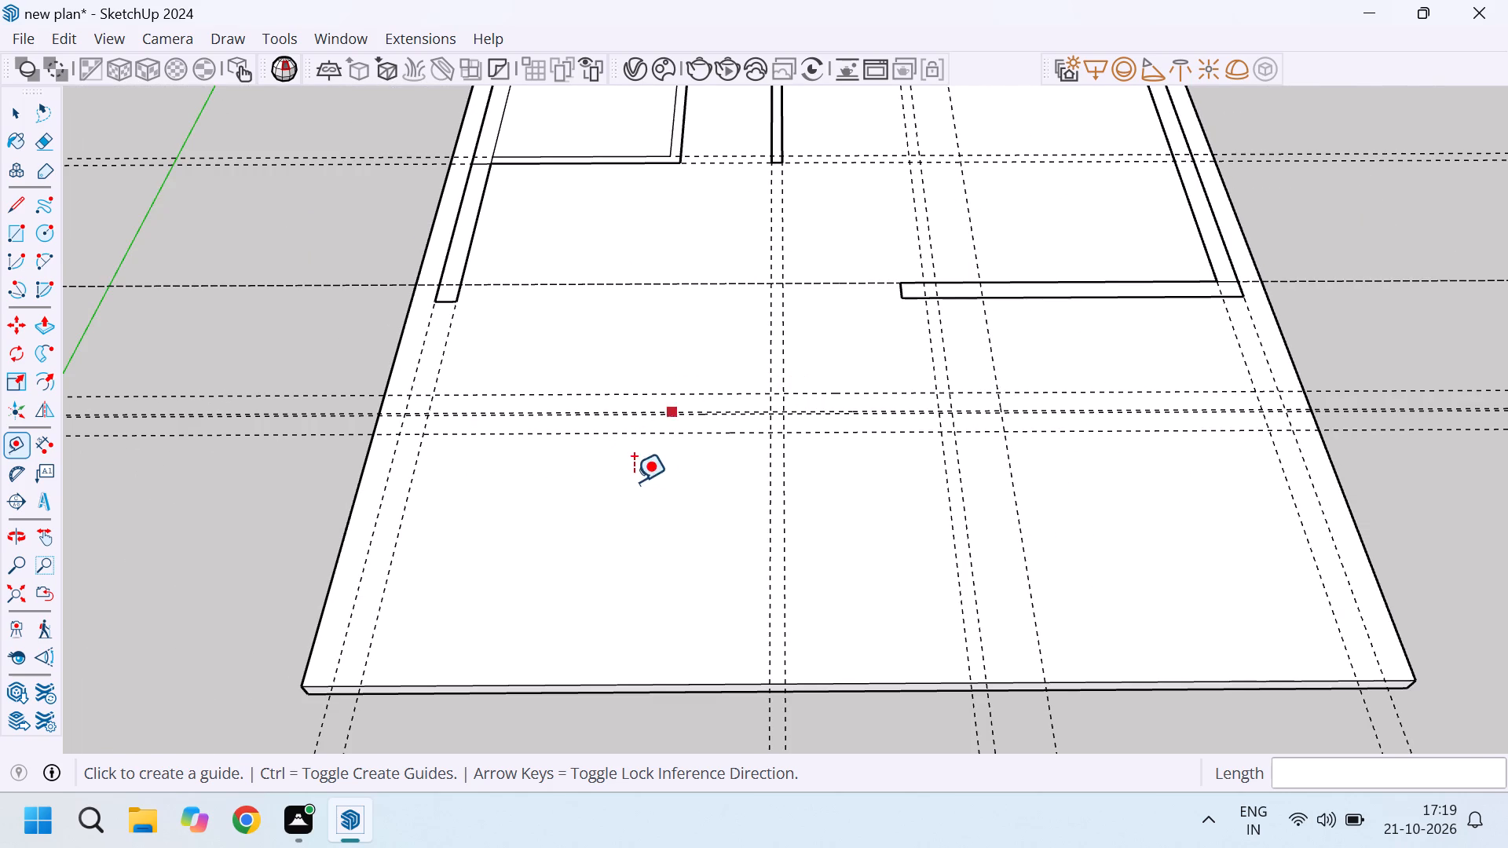
scroll(652, 440, "up", 4)
left_click(650, 434)
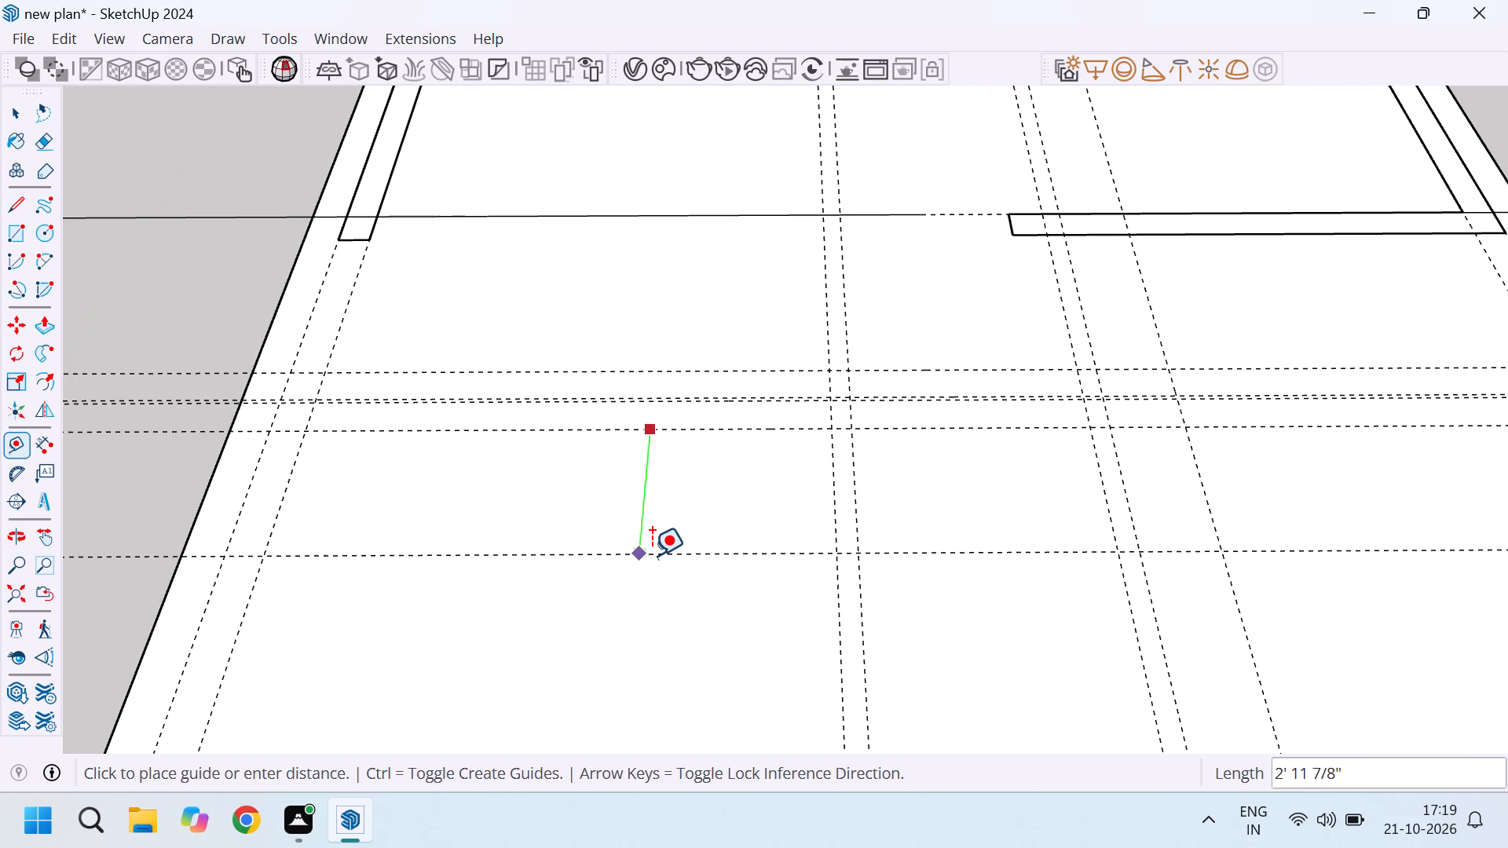
type("6'6")
key("Return")
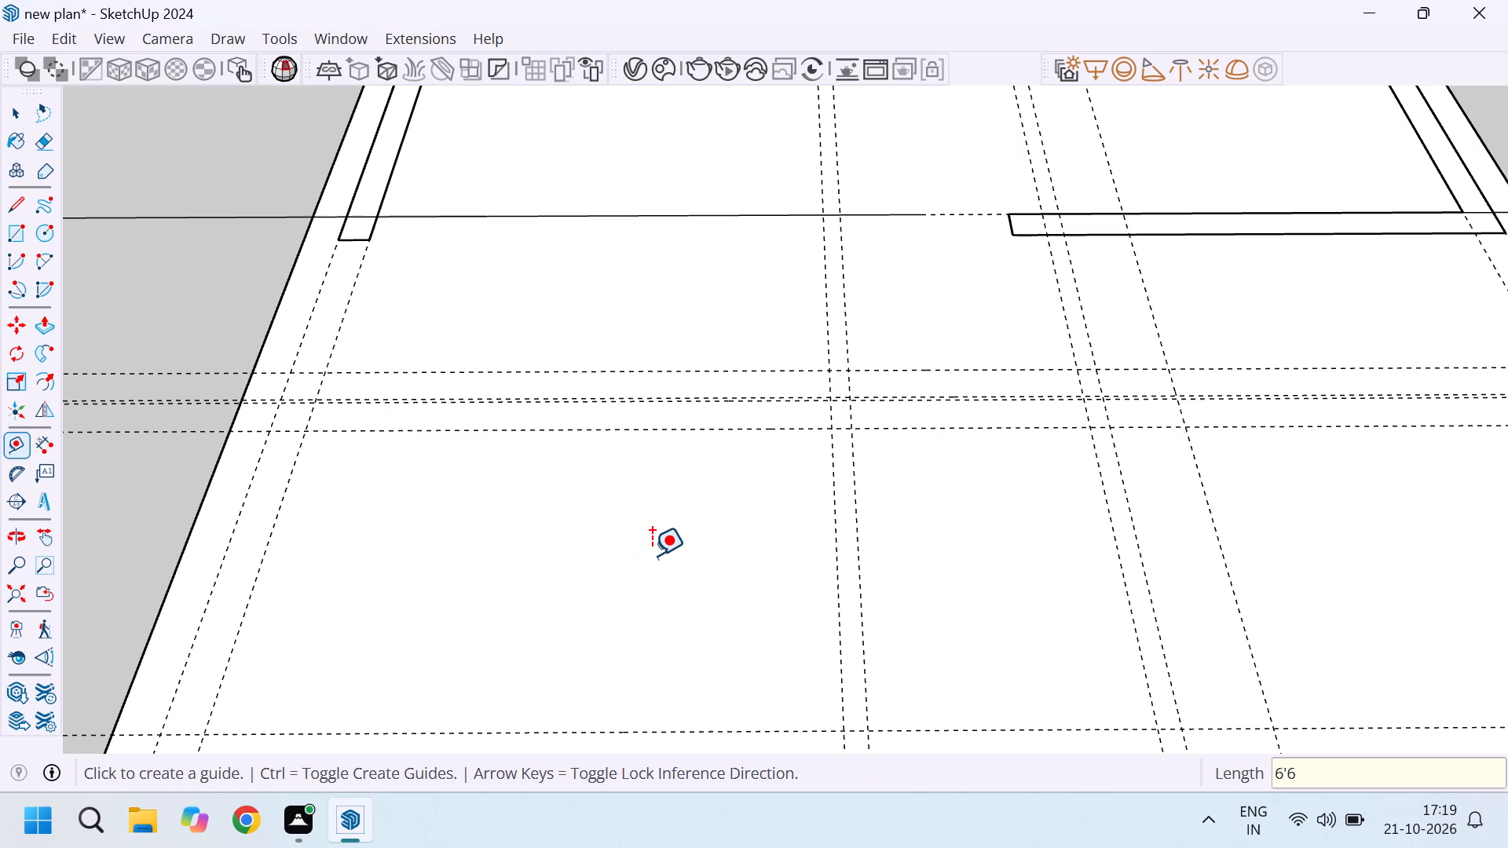
Add a parallel guide 5" in front of the cross guide nearest the slab's front edge.
scroll(639, 370, "down", 4)
scroll(556, 622, "up", 2)
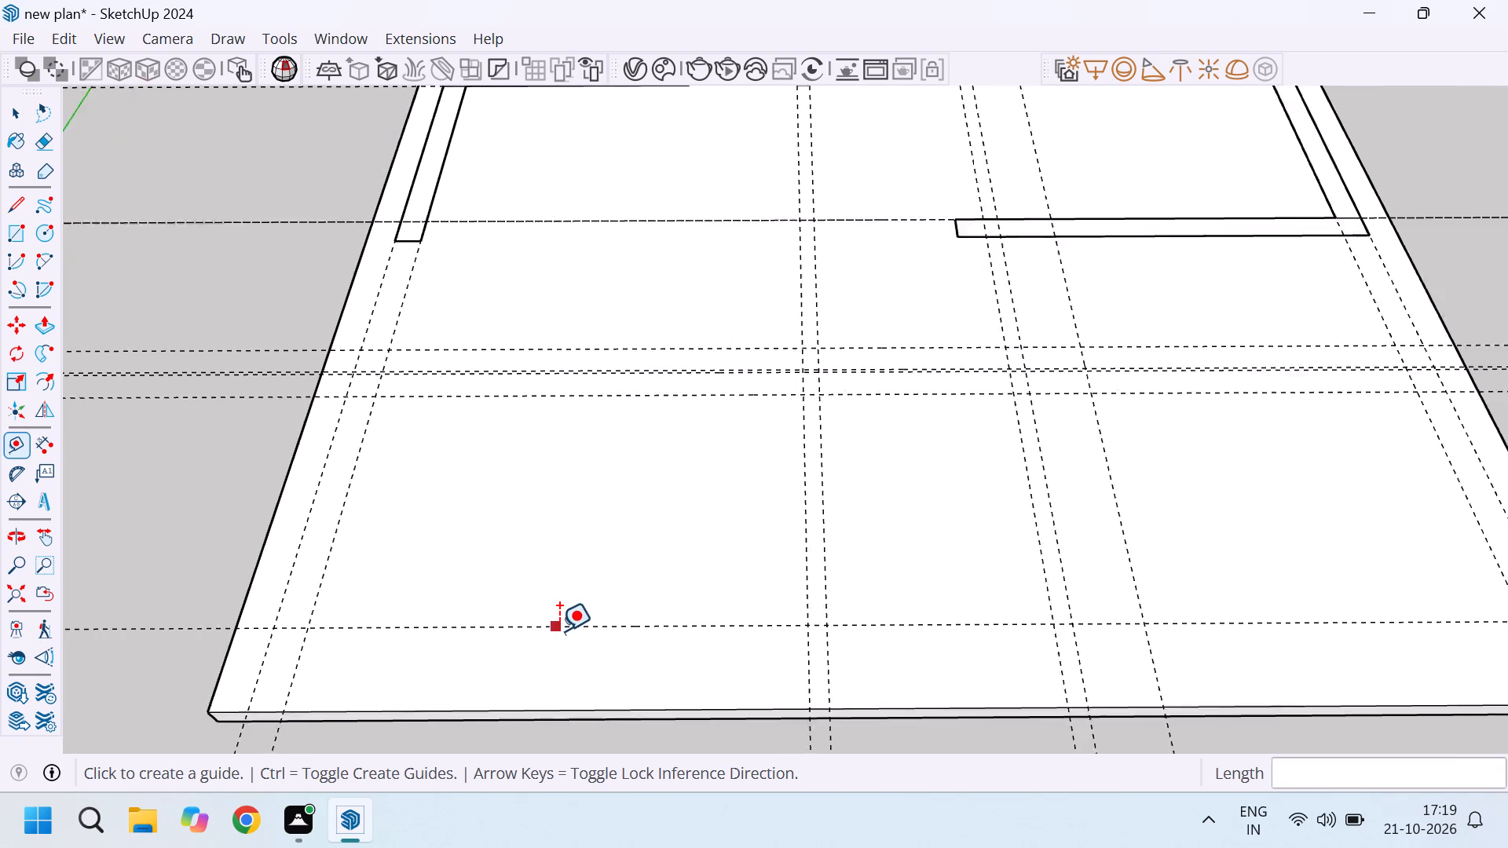
left_click_drag(561, 631, 560, 640)
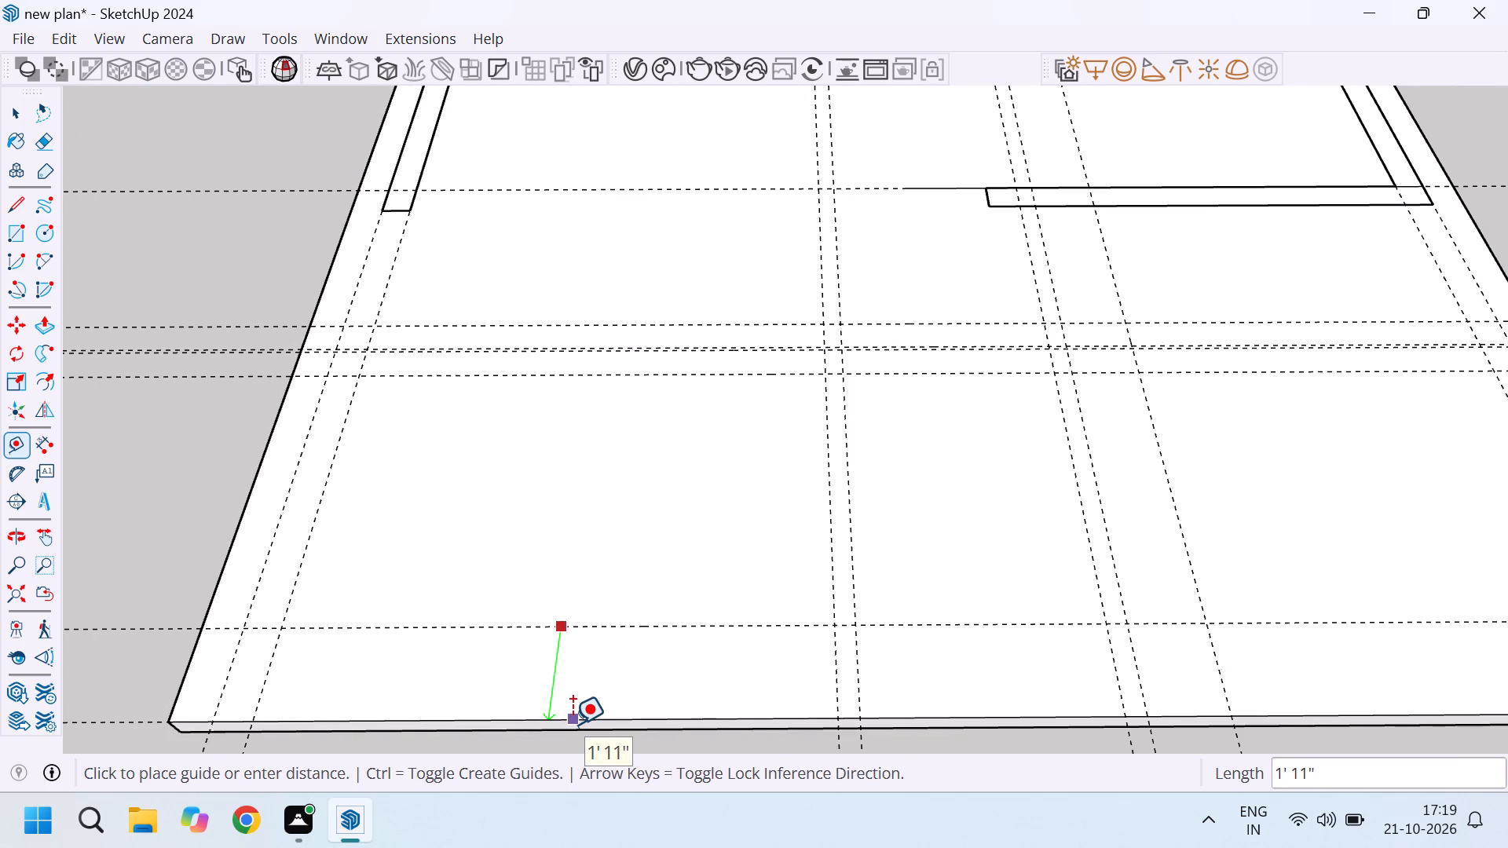
scroll(545, 639, "up", 4)
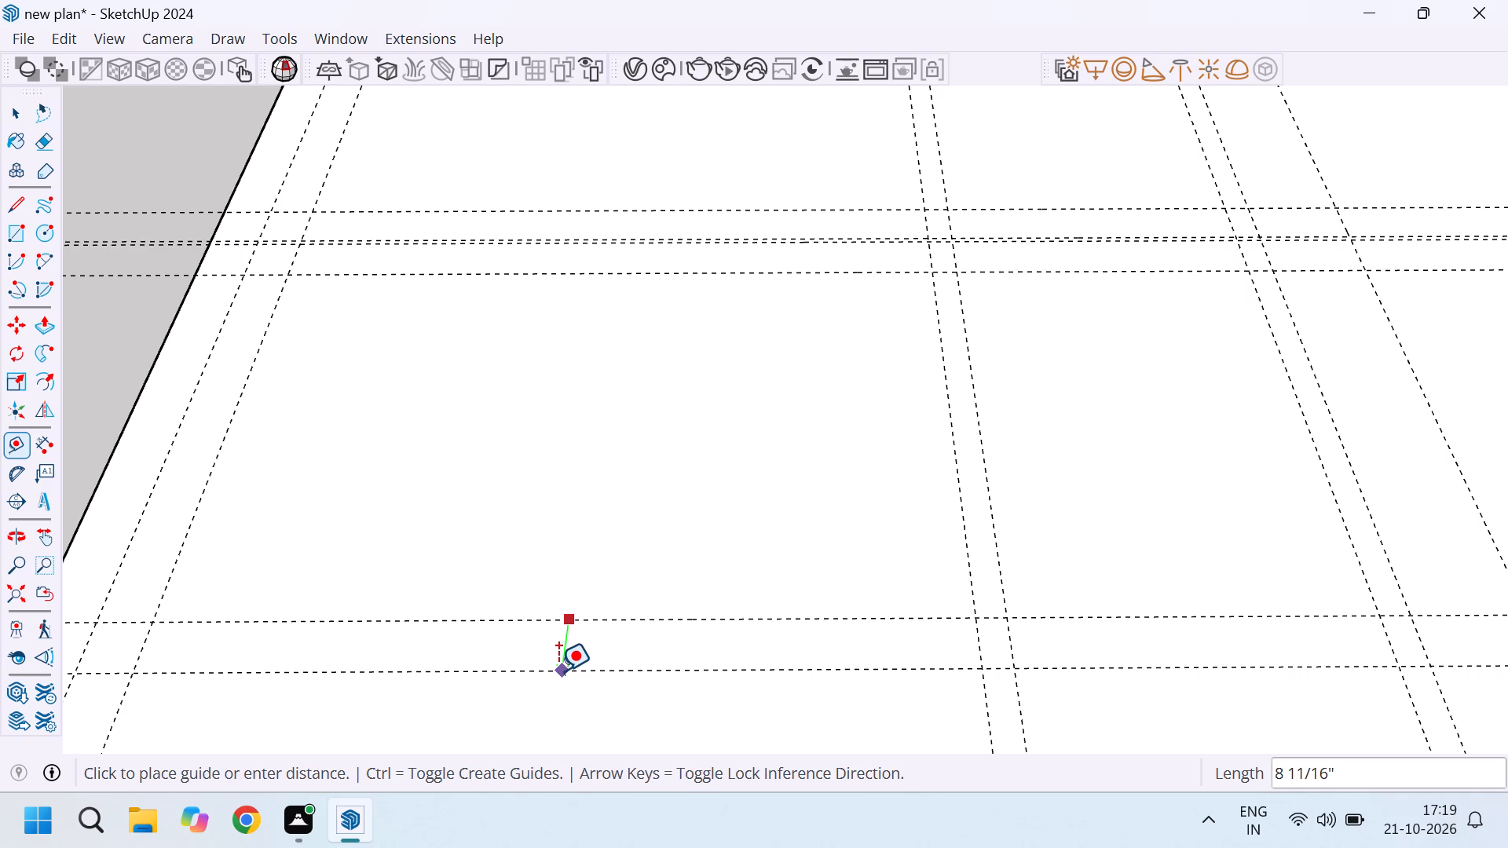
key("5")
key("Return")
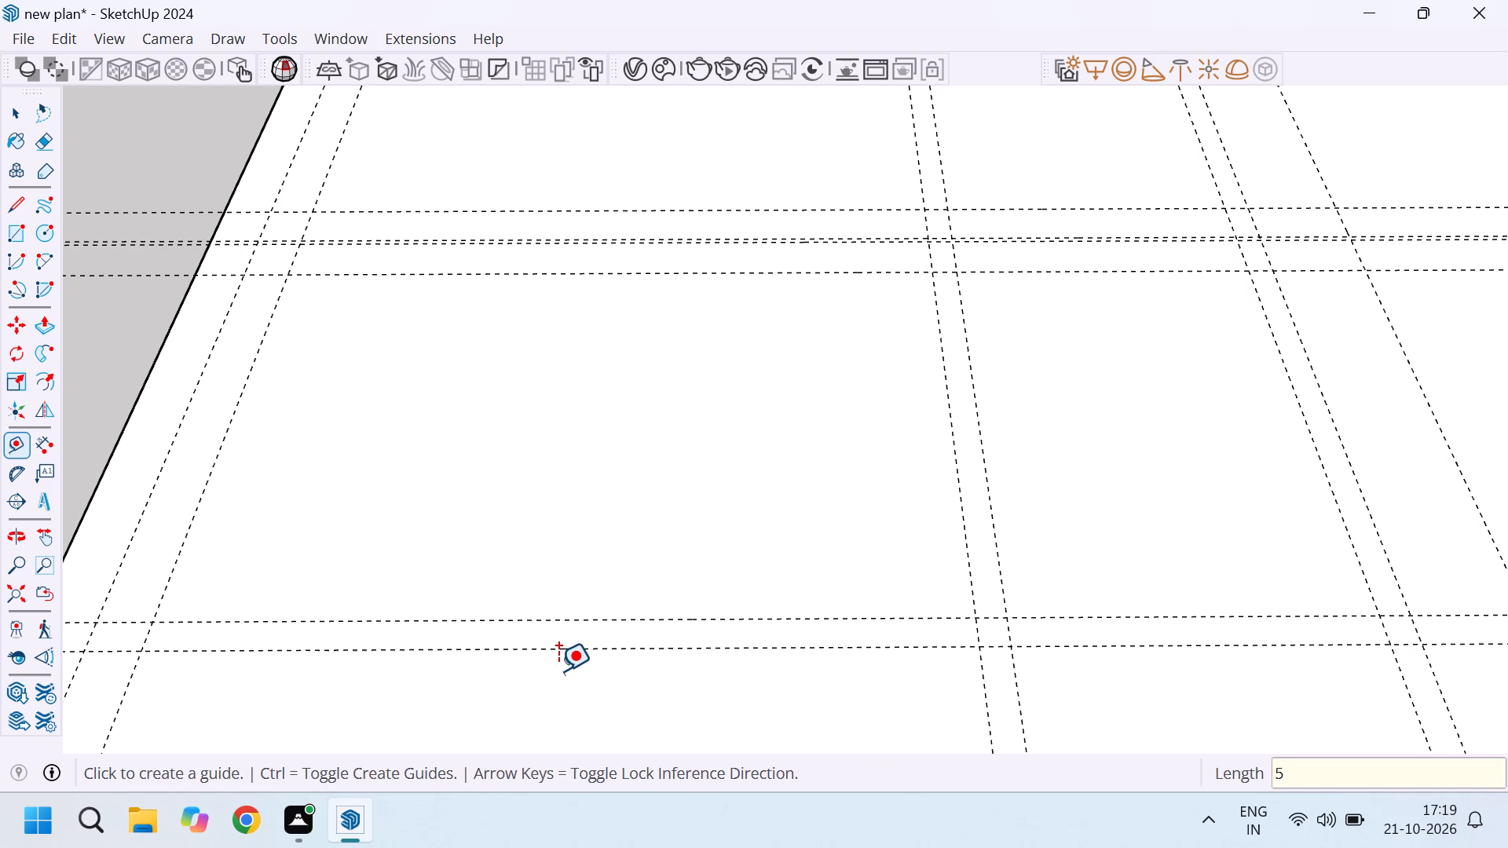
Measure the distance from the frontmost cross guide to the slab's front edge without placing another guide.
scroll(762, 480, "down", 5)
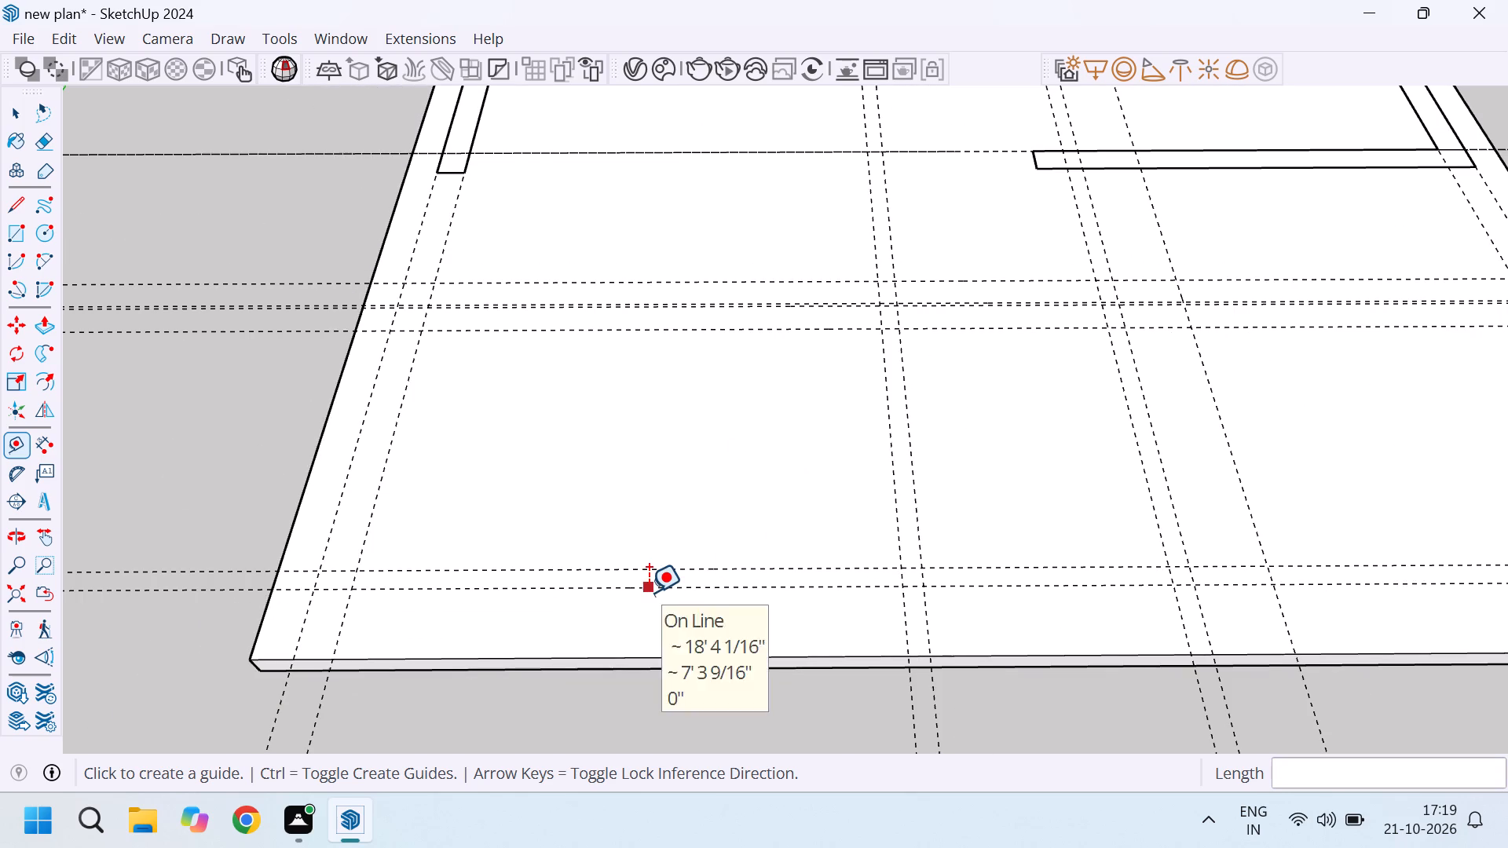
left_click(649, 592)
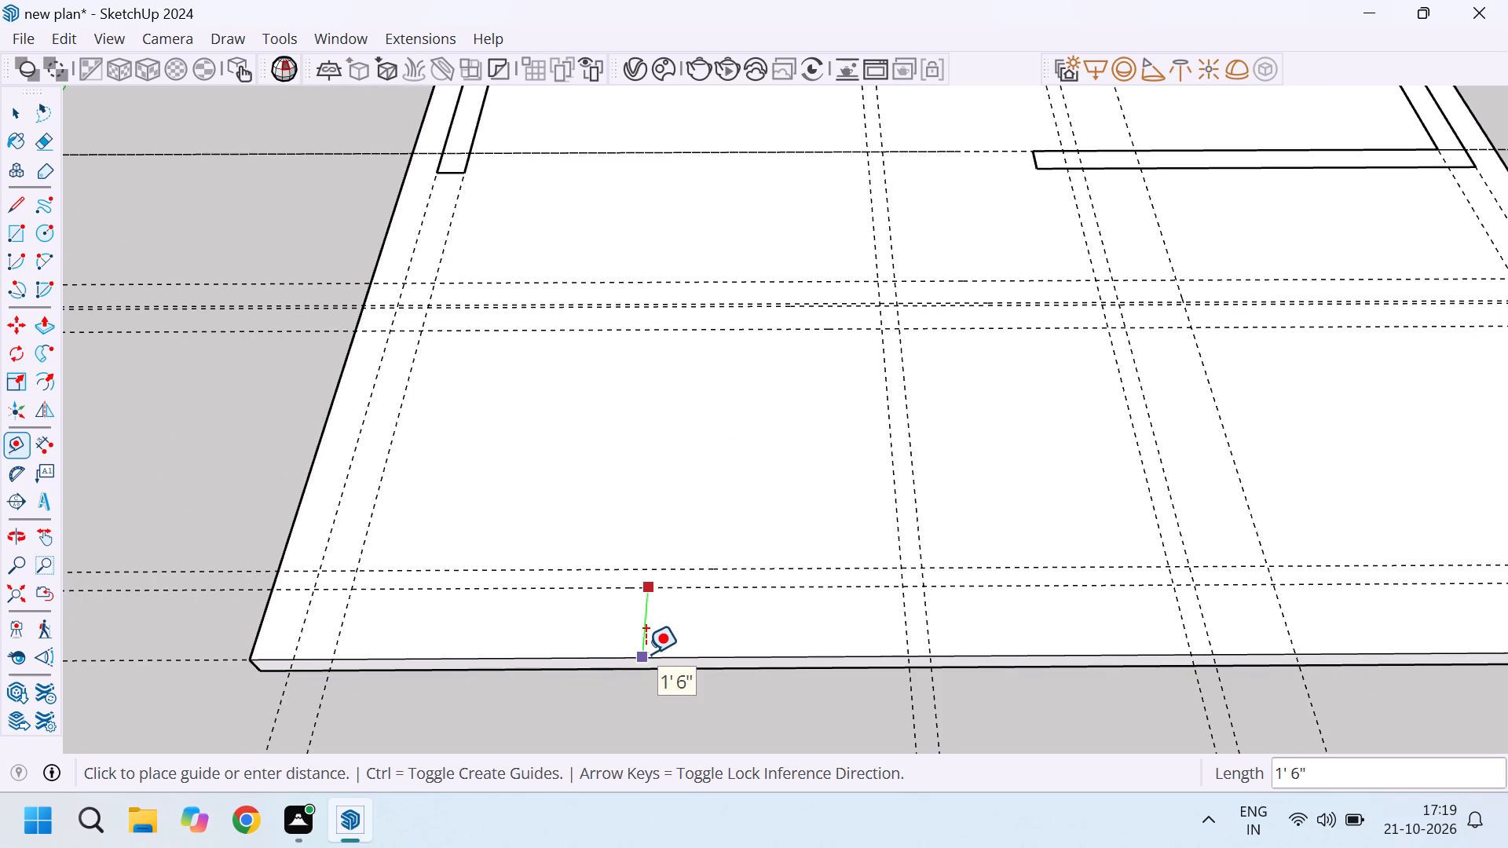
key("Escape")
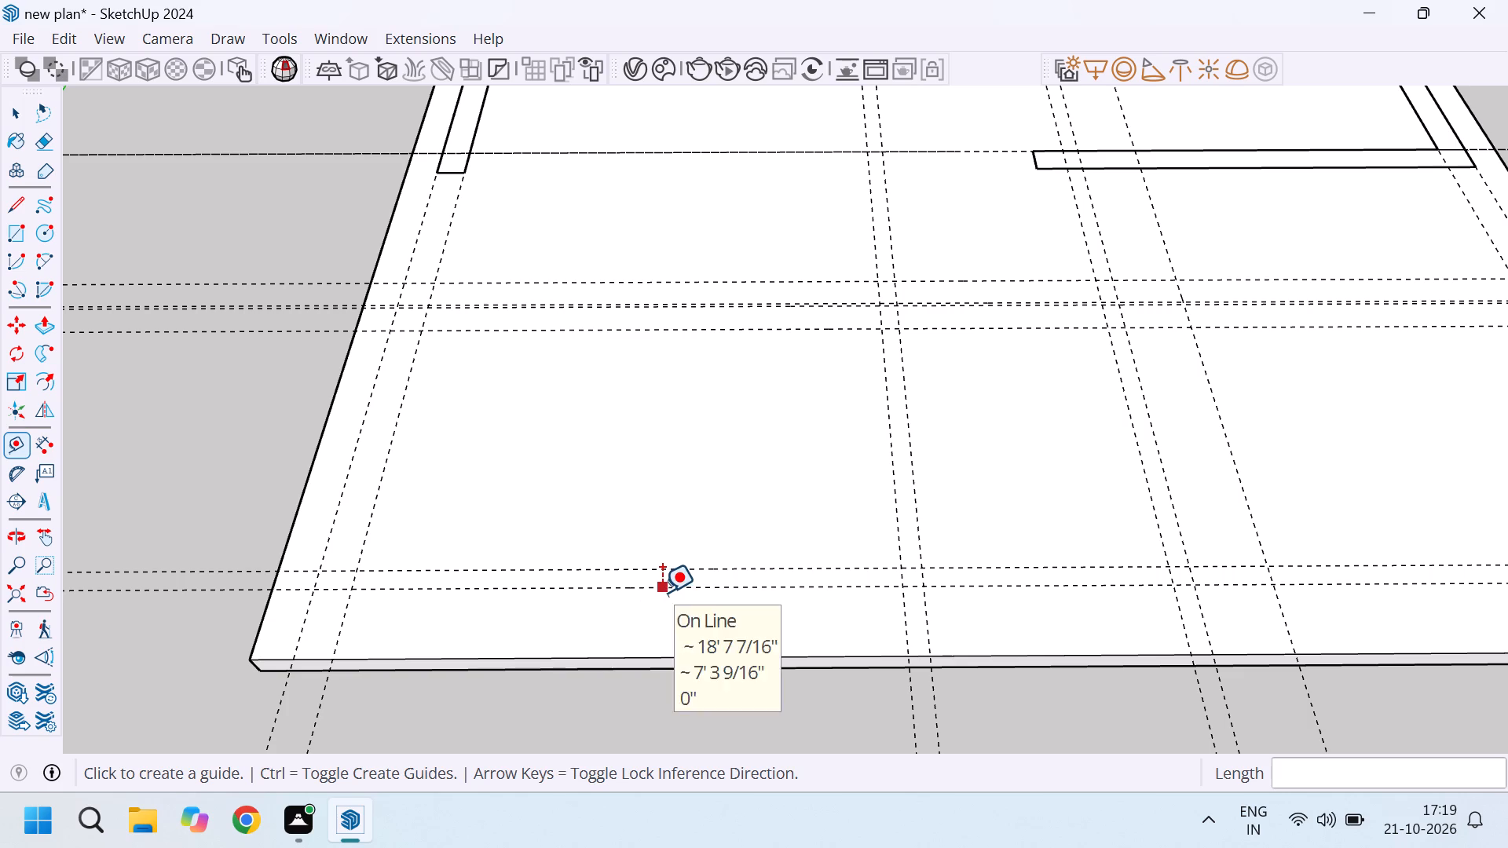
Extend the slab's left-side wall 5'9" forward by moving its end edge to the front guide of the middle cross-guide cluster.
left_click(662, 592)
key("Escape")
scroll(652, 645, "down", 5)
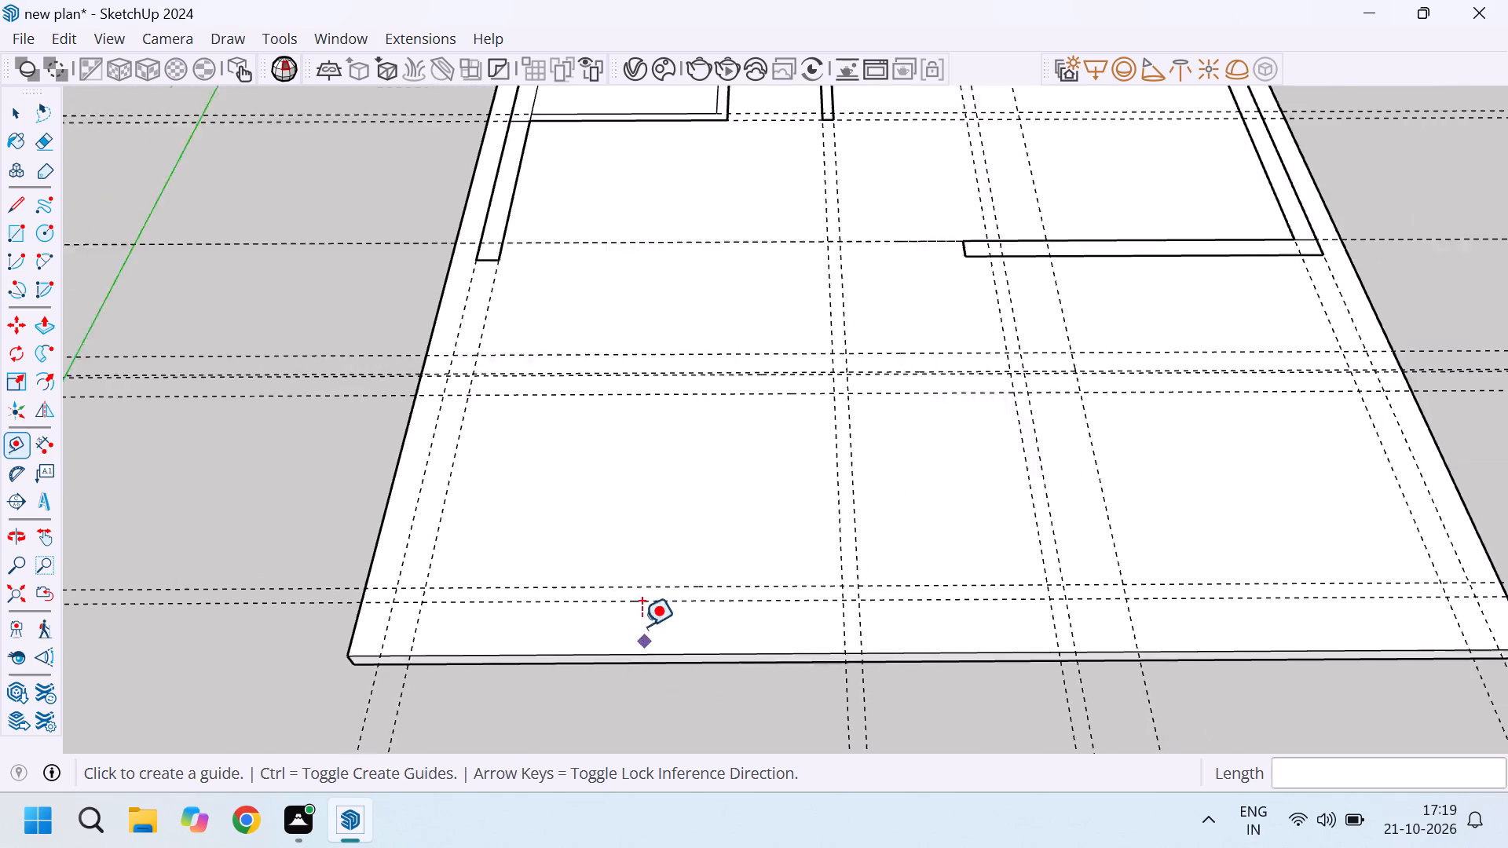
scroll(551, 465, "down", 5)
scroll(470, 349, "up", 9)
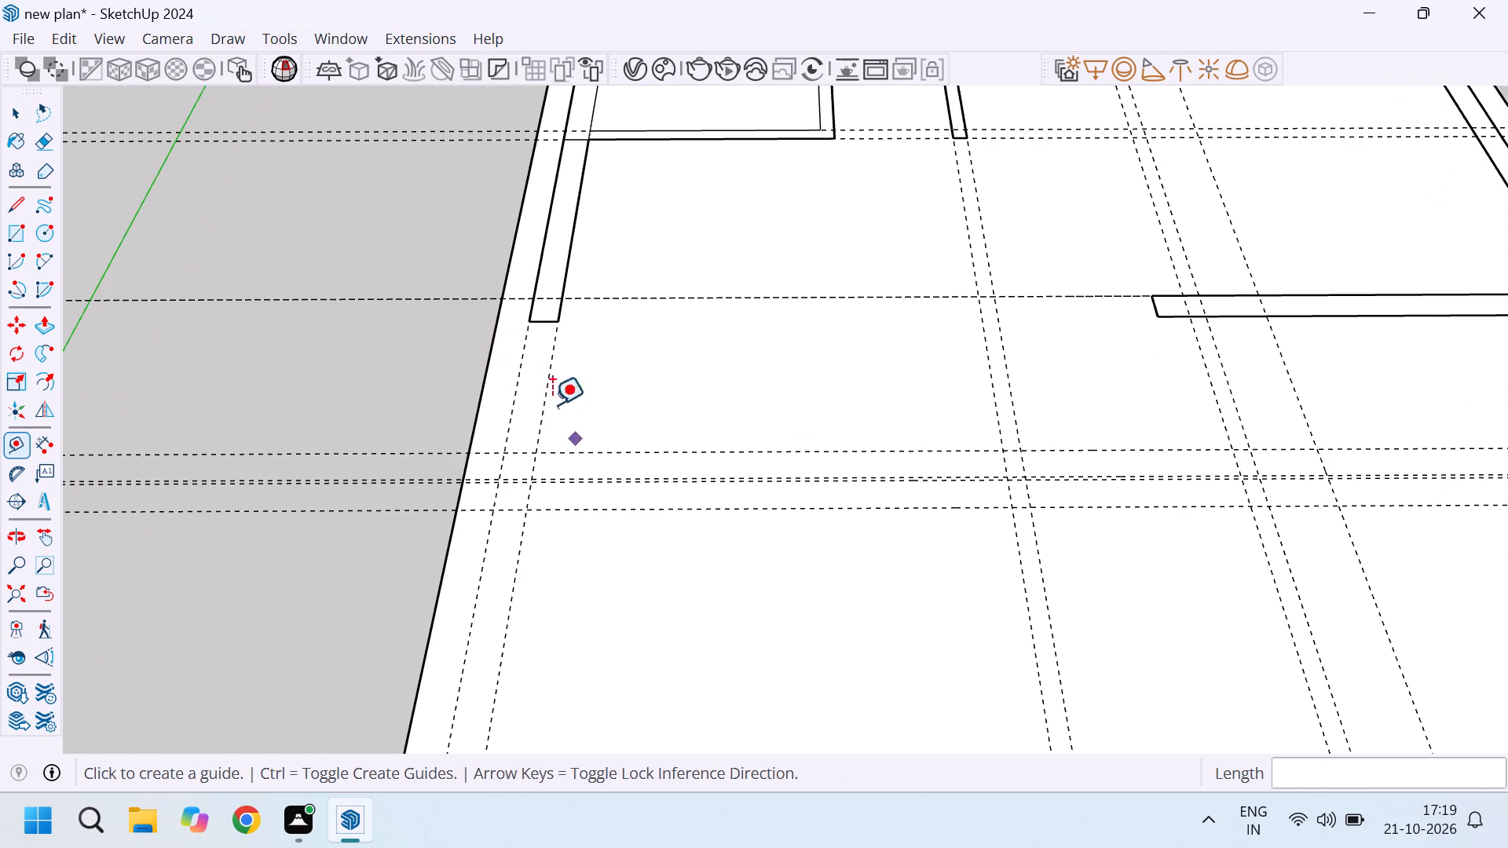
scroll(574, 500, "up", 2)
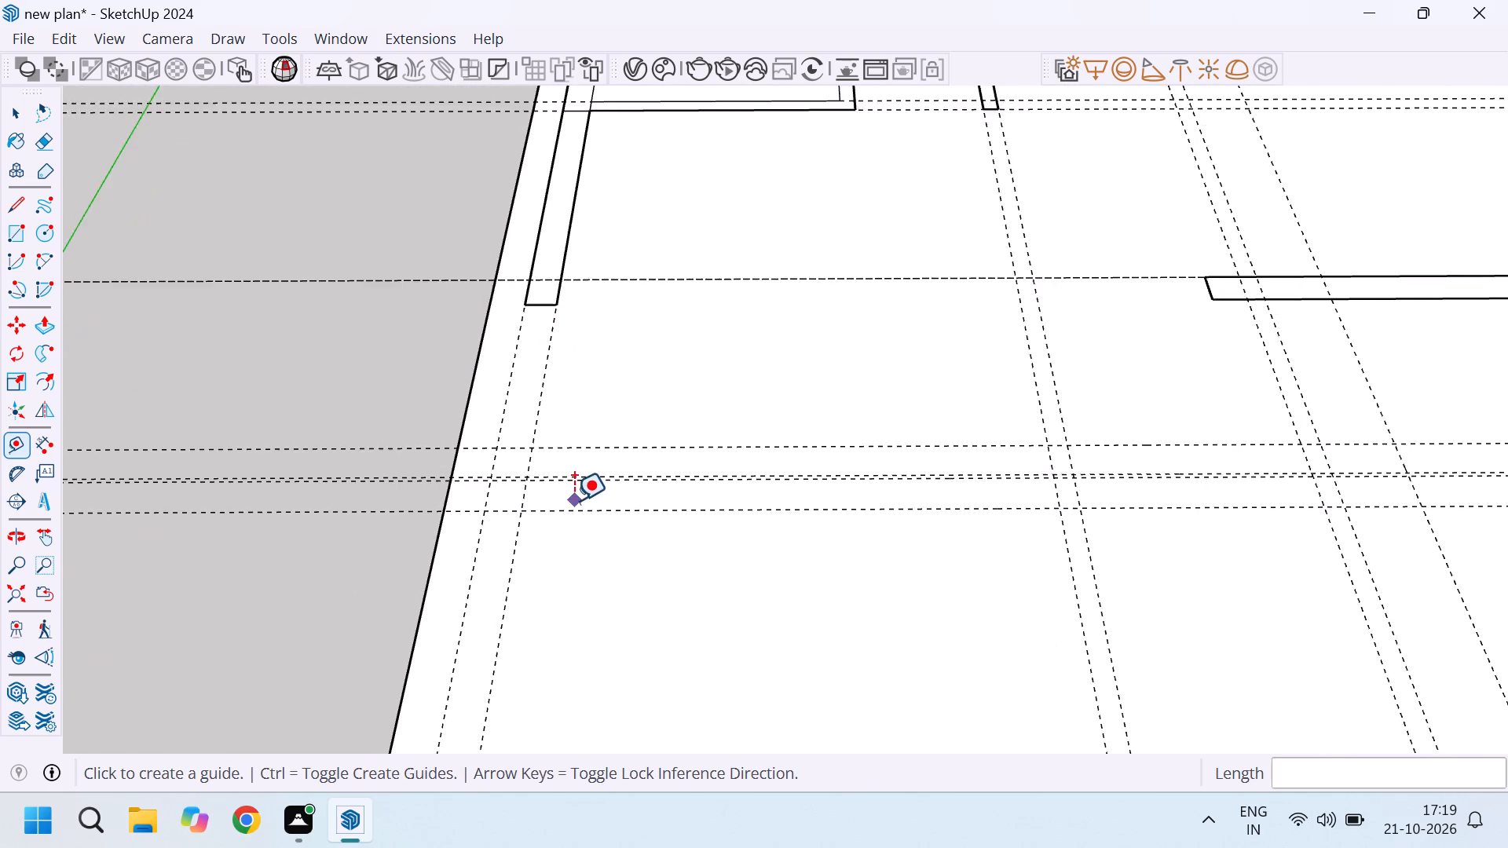
scroll(527, 276, "up", 2)
key("space")
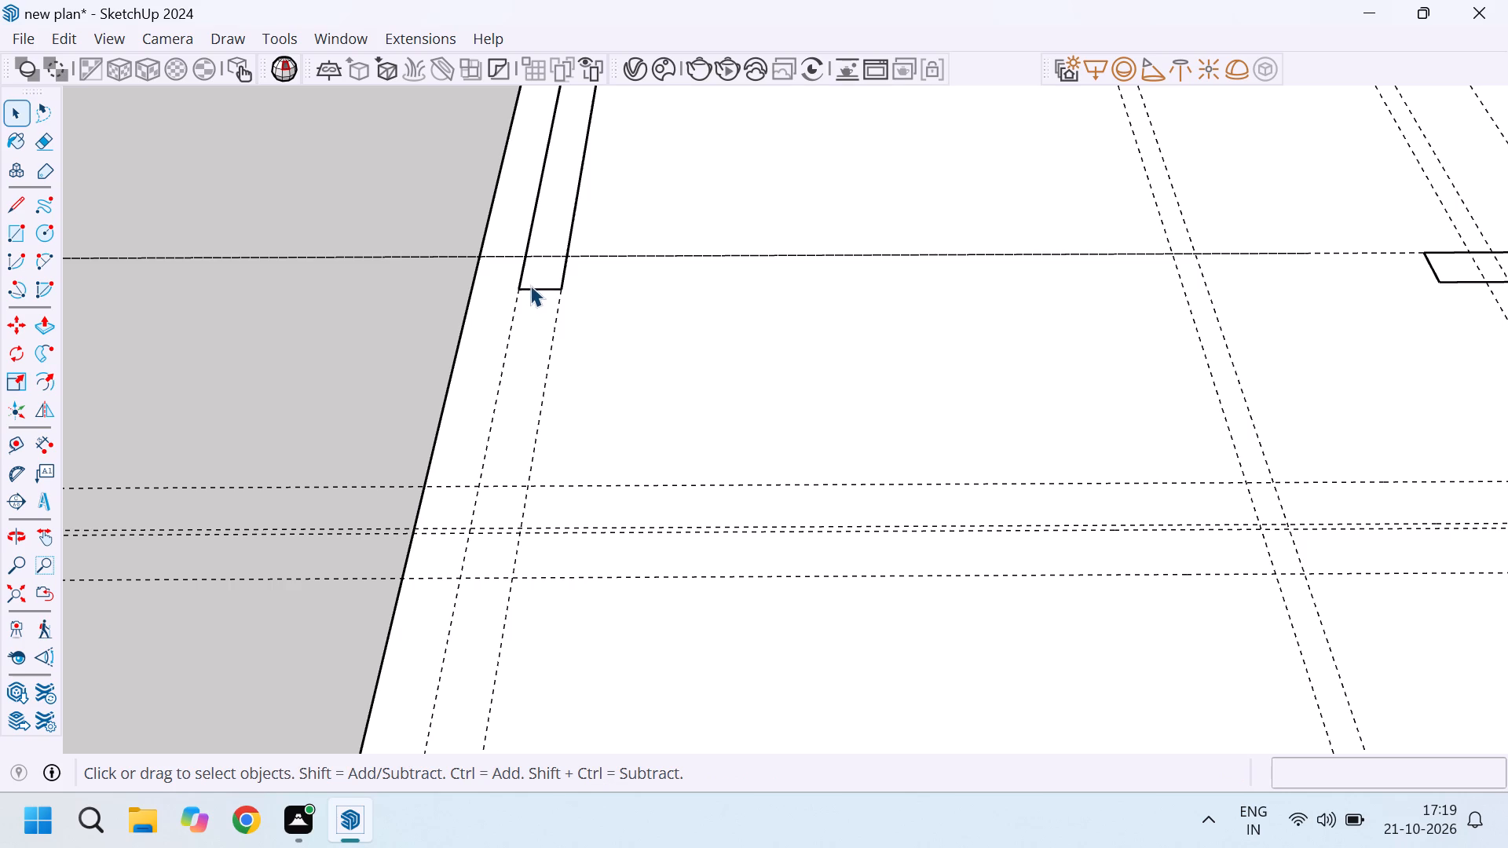
left_click(532, 291)
key("m")
scroll(537, 296, "up", 4)
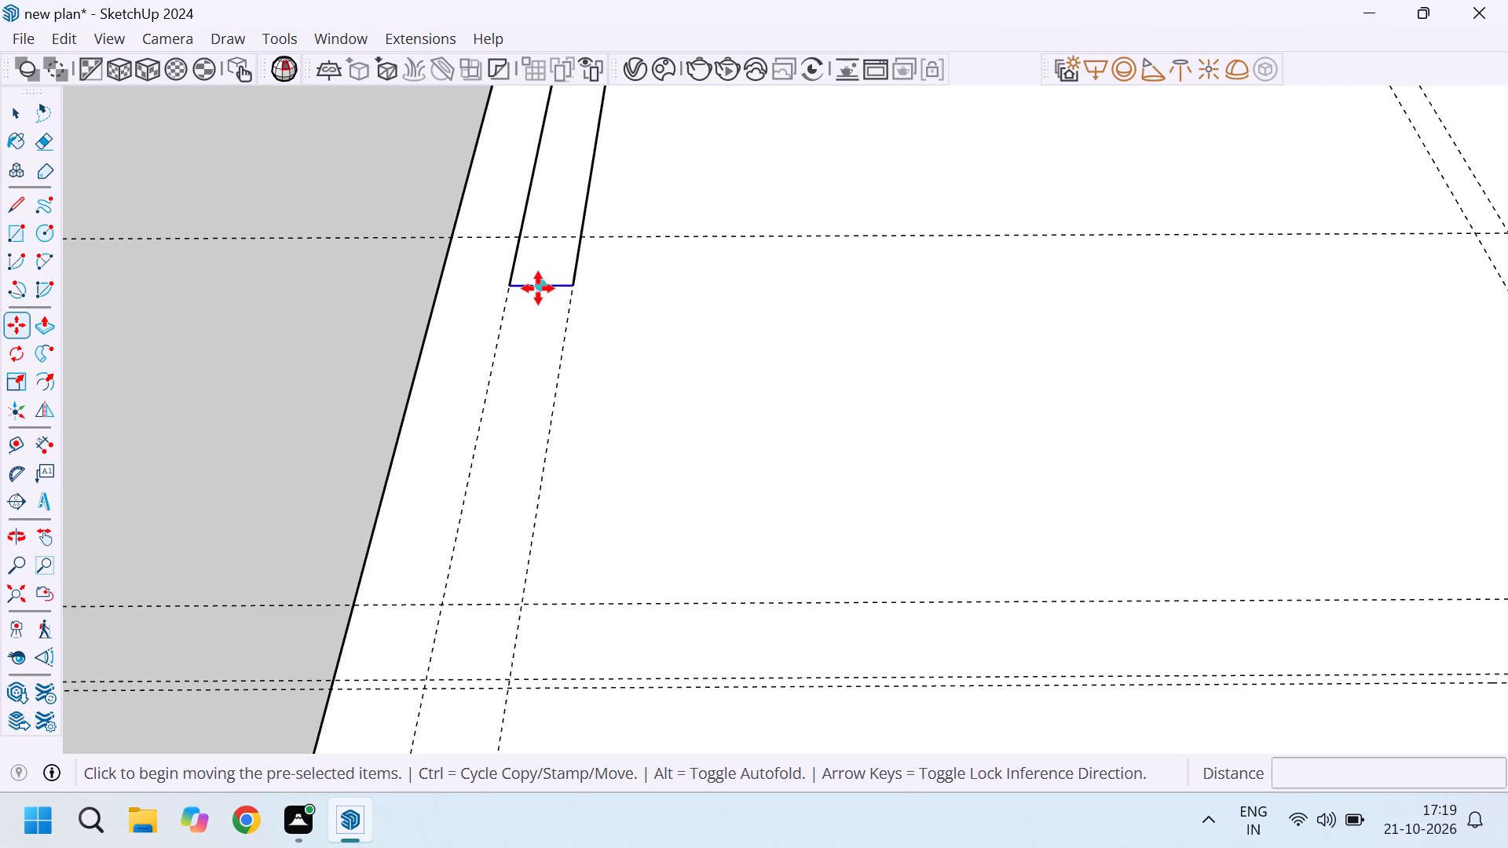
left_click(538, 288)
scroll(538, 288, "down", 6)
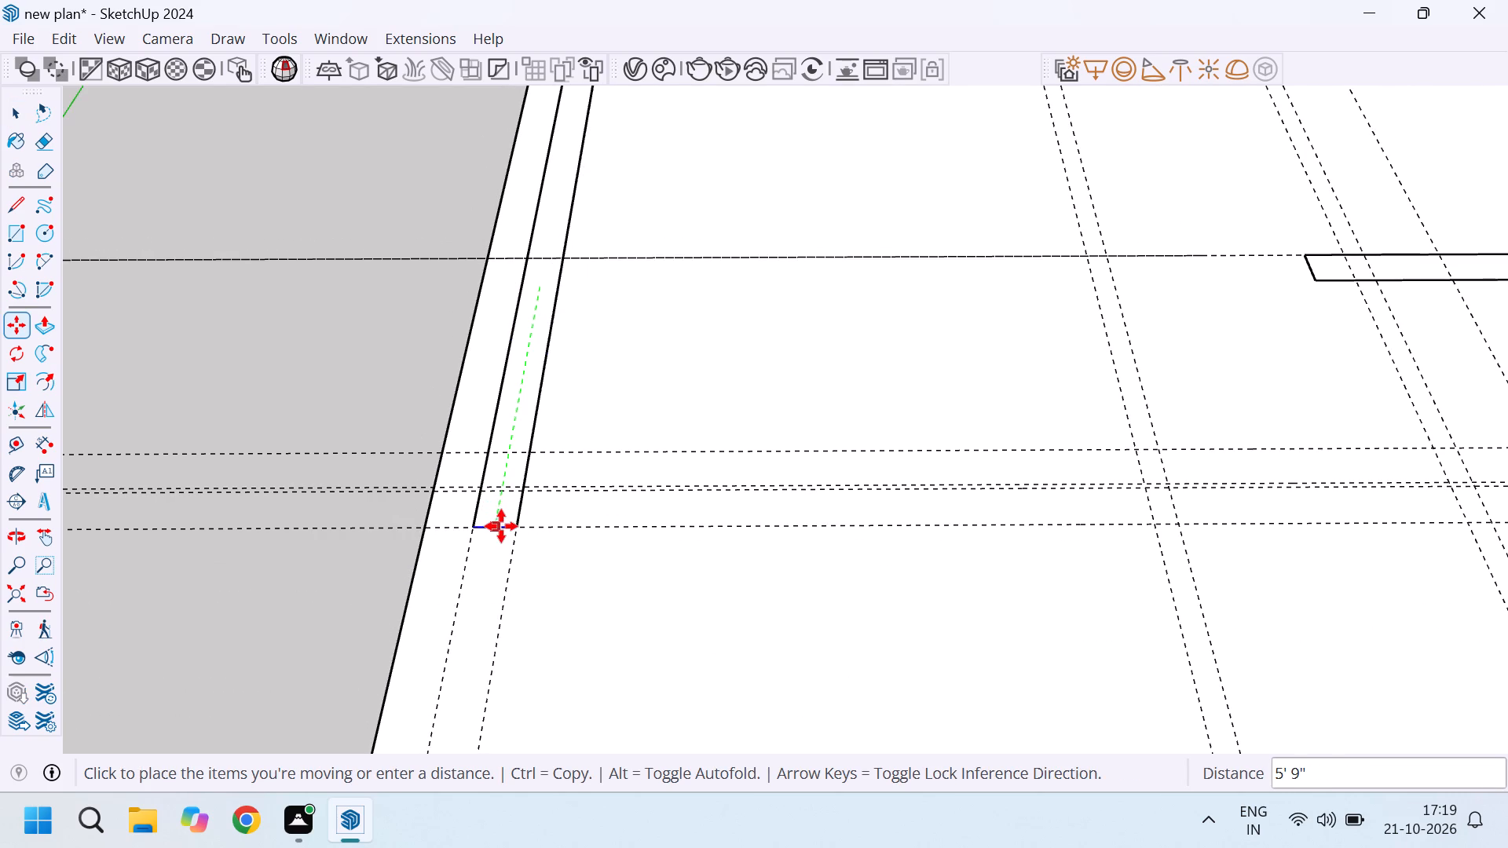
left_click(501, 526)
key("Escape")
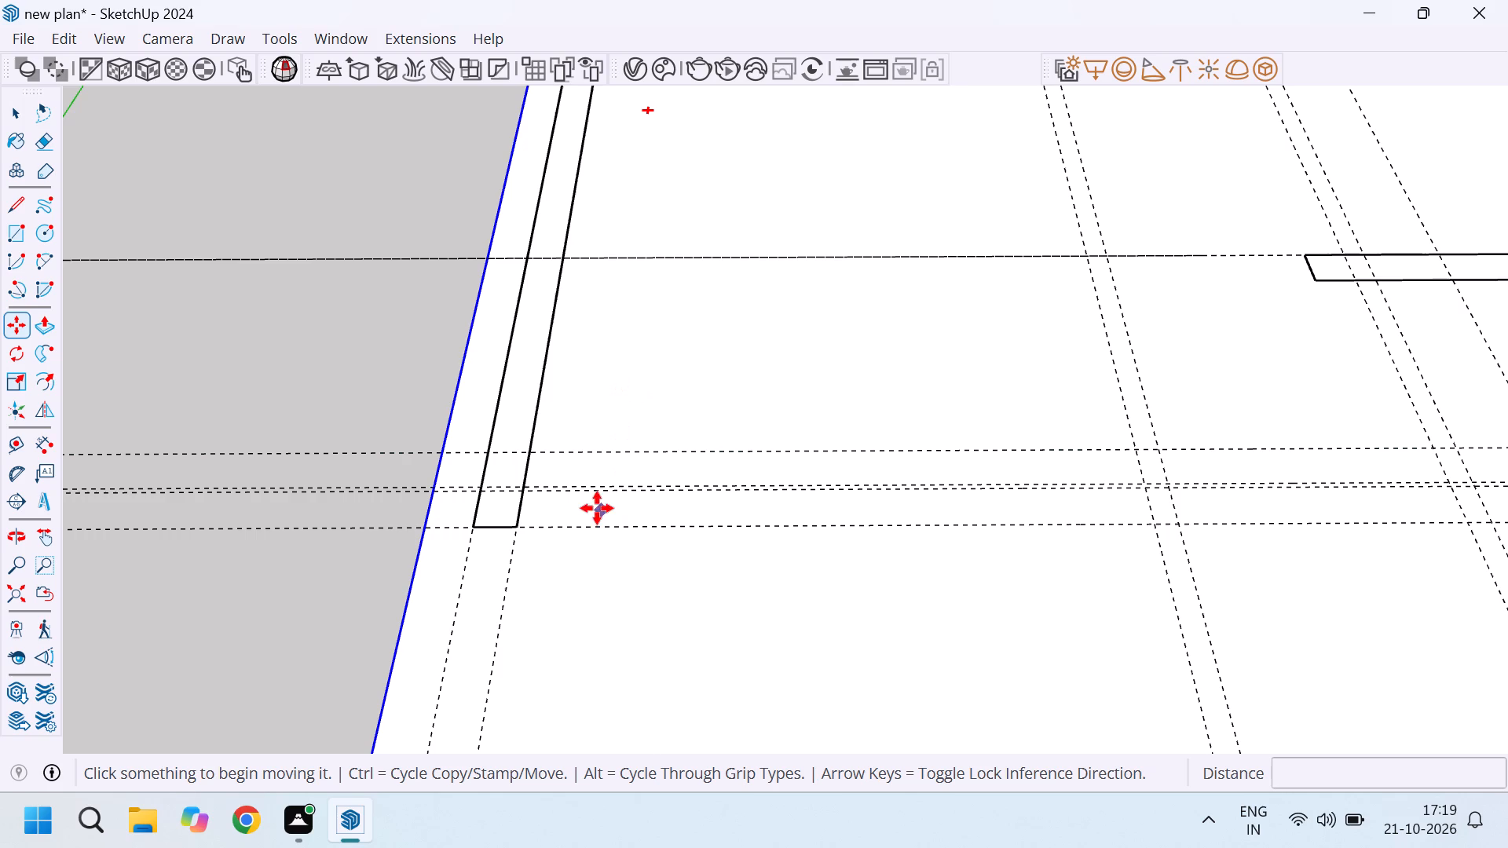
Draw a 12'2" by 9" wall rectangle from the extended side wall's front outer corner to the far guide of the first inner pair.
scroll(556, 495, "down", 1)
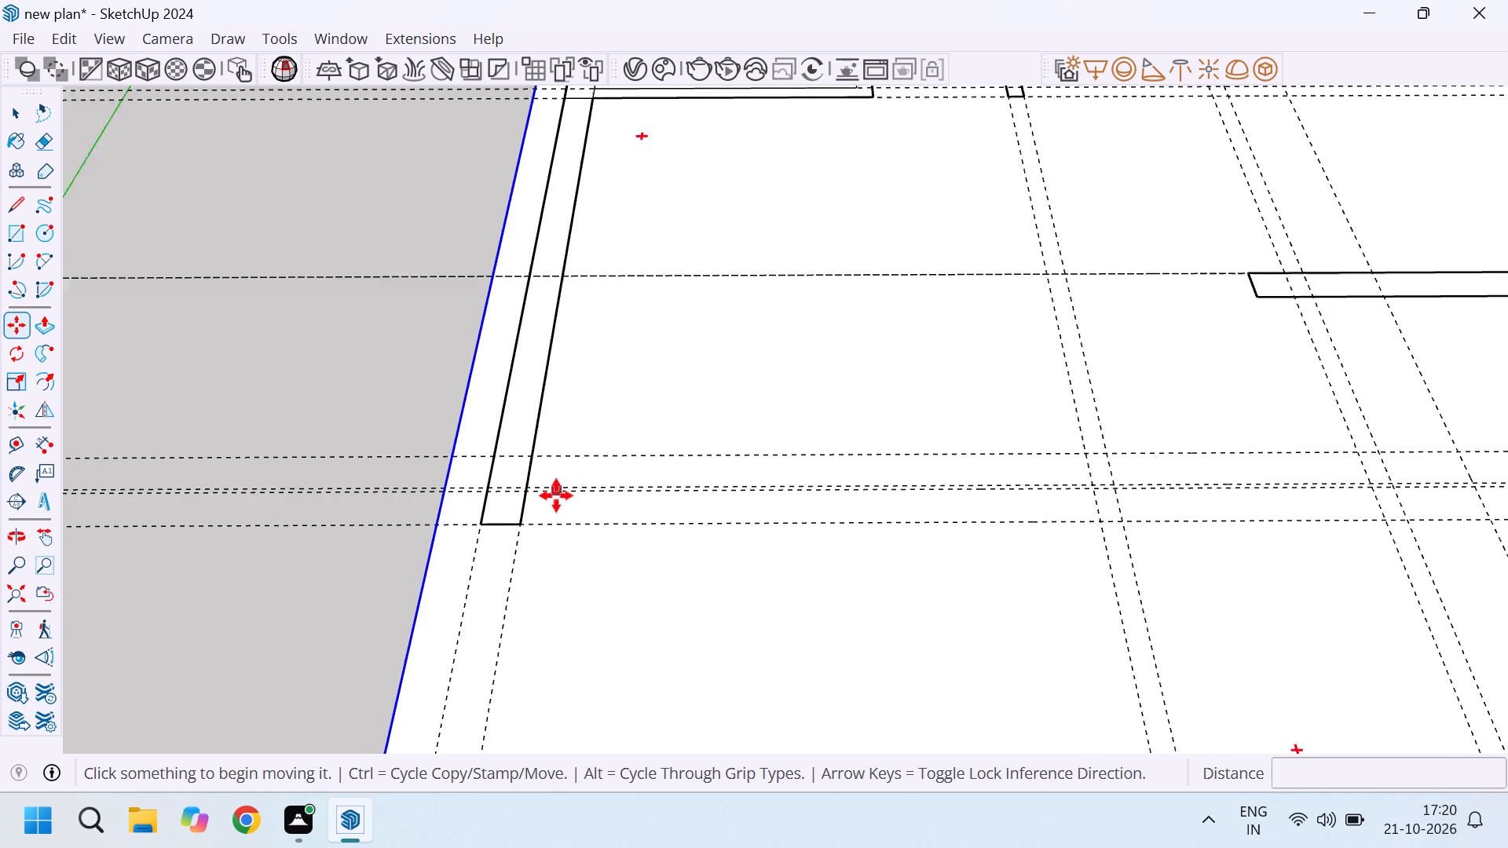
scroll(556, 495, "down", 1)
scroll(764, 533, "up", 2)
scroll(518, 525, "up", 2)
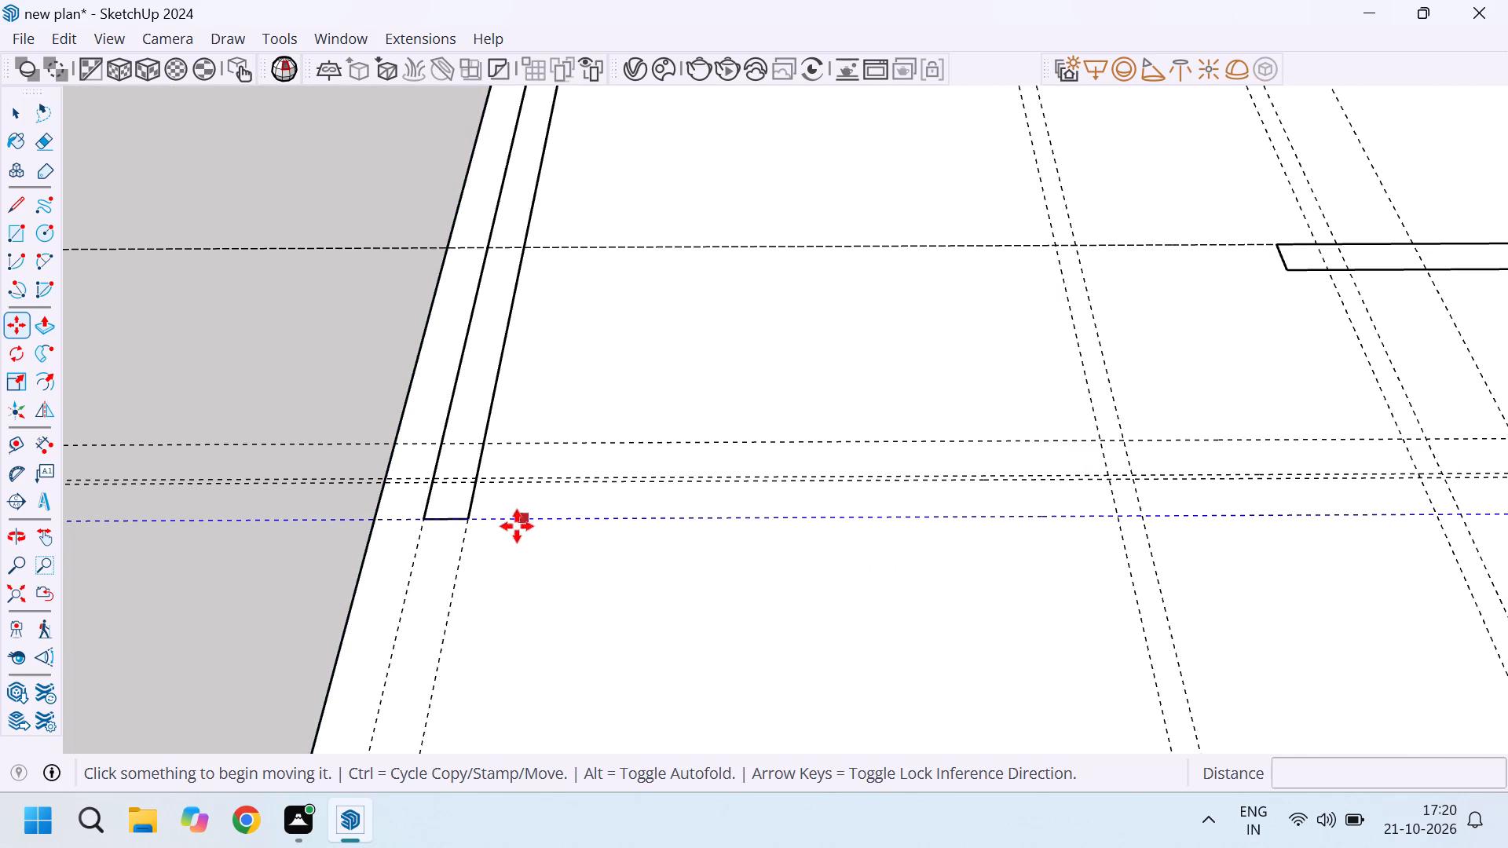
scroll(517, 526, "up", 1)
key("r")
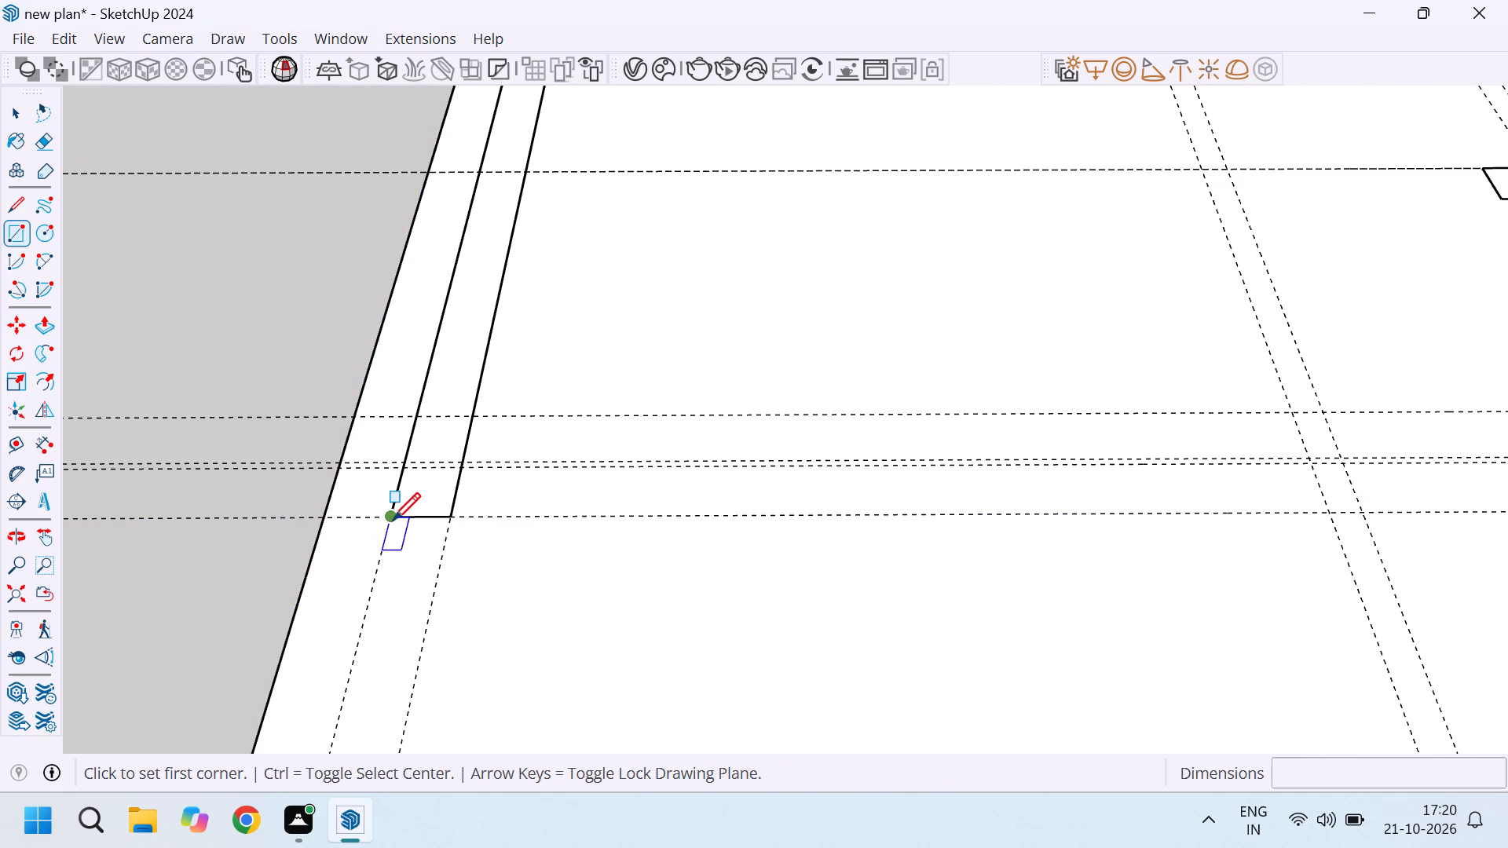
left_click(393, 520)
scroll(1310, 447, "up", 5)
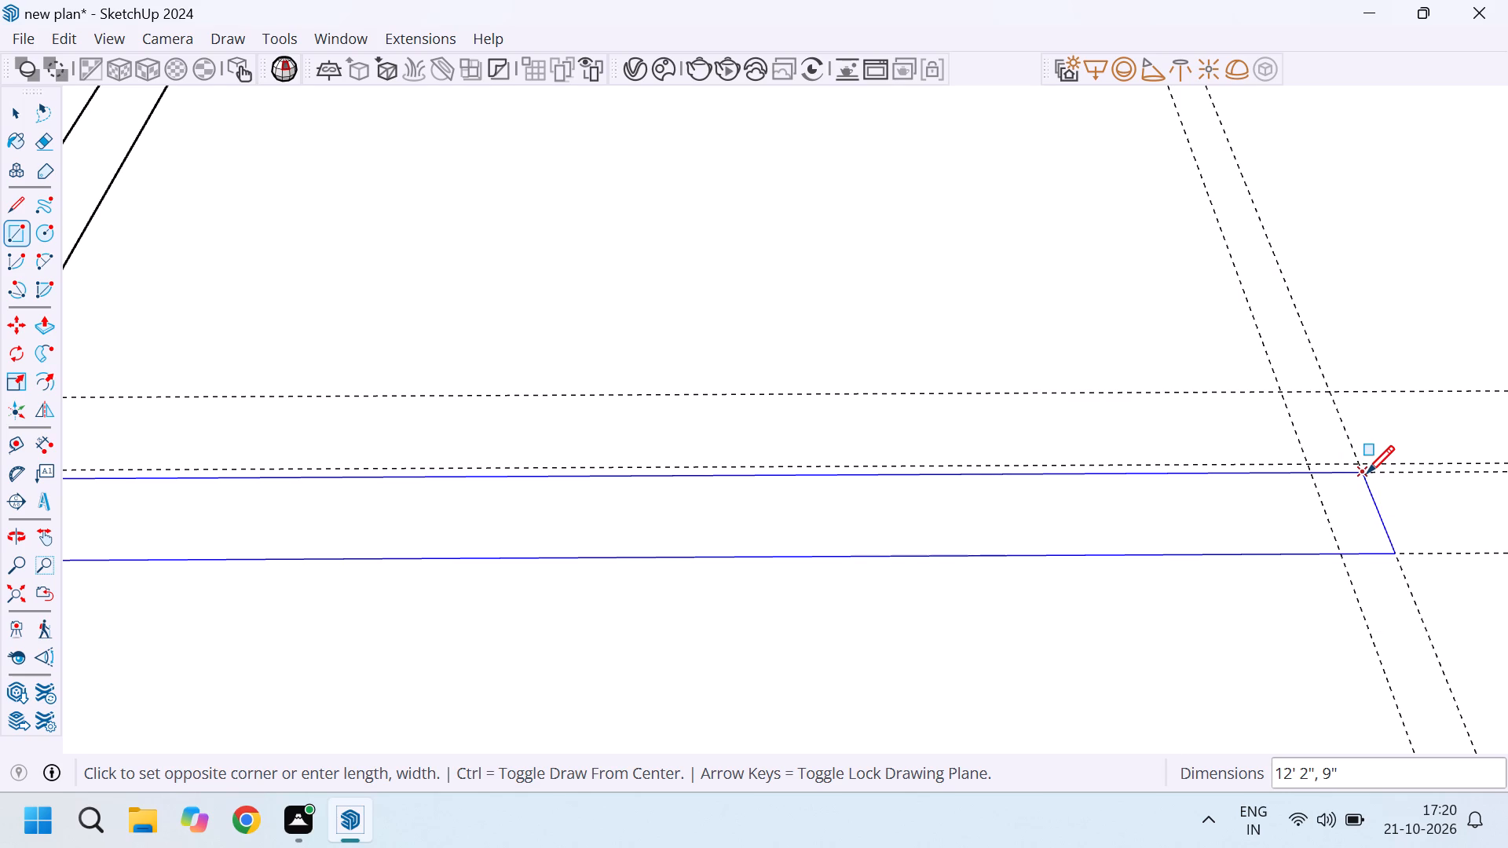
left_click(1367, 473)
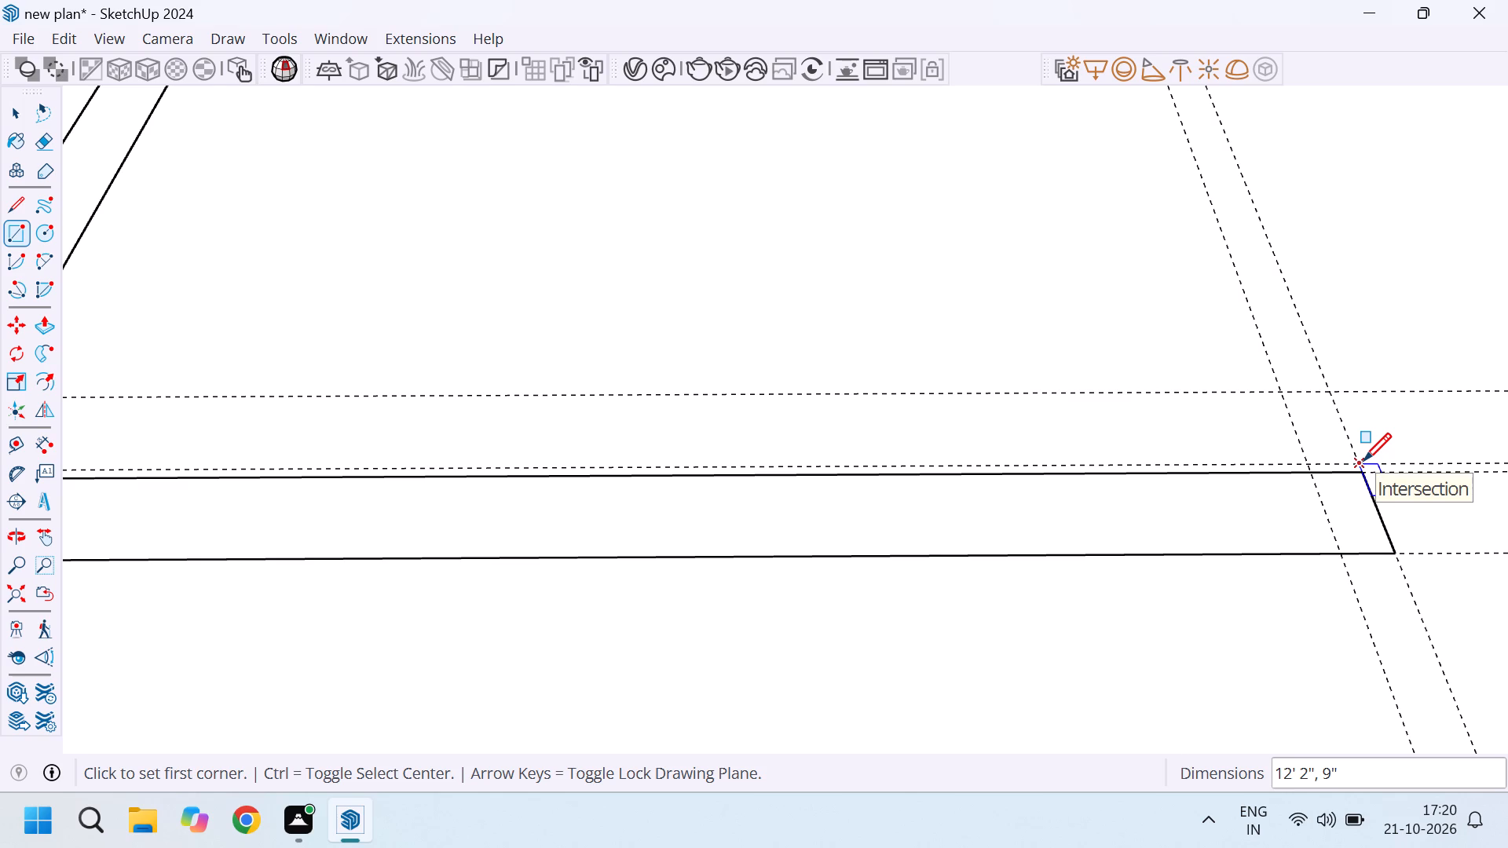
Draw a 5' by 9" wall rectangle between the cross guides, starting 1" behind the 12'2" wall's inner end.
left_click(1363, 460)
scroll(1003, 353, "down", 11)
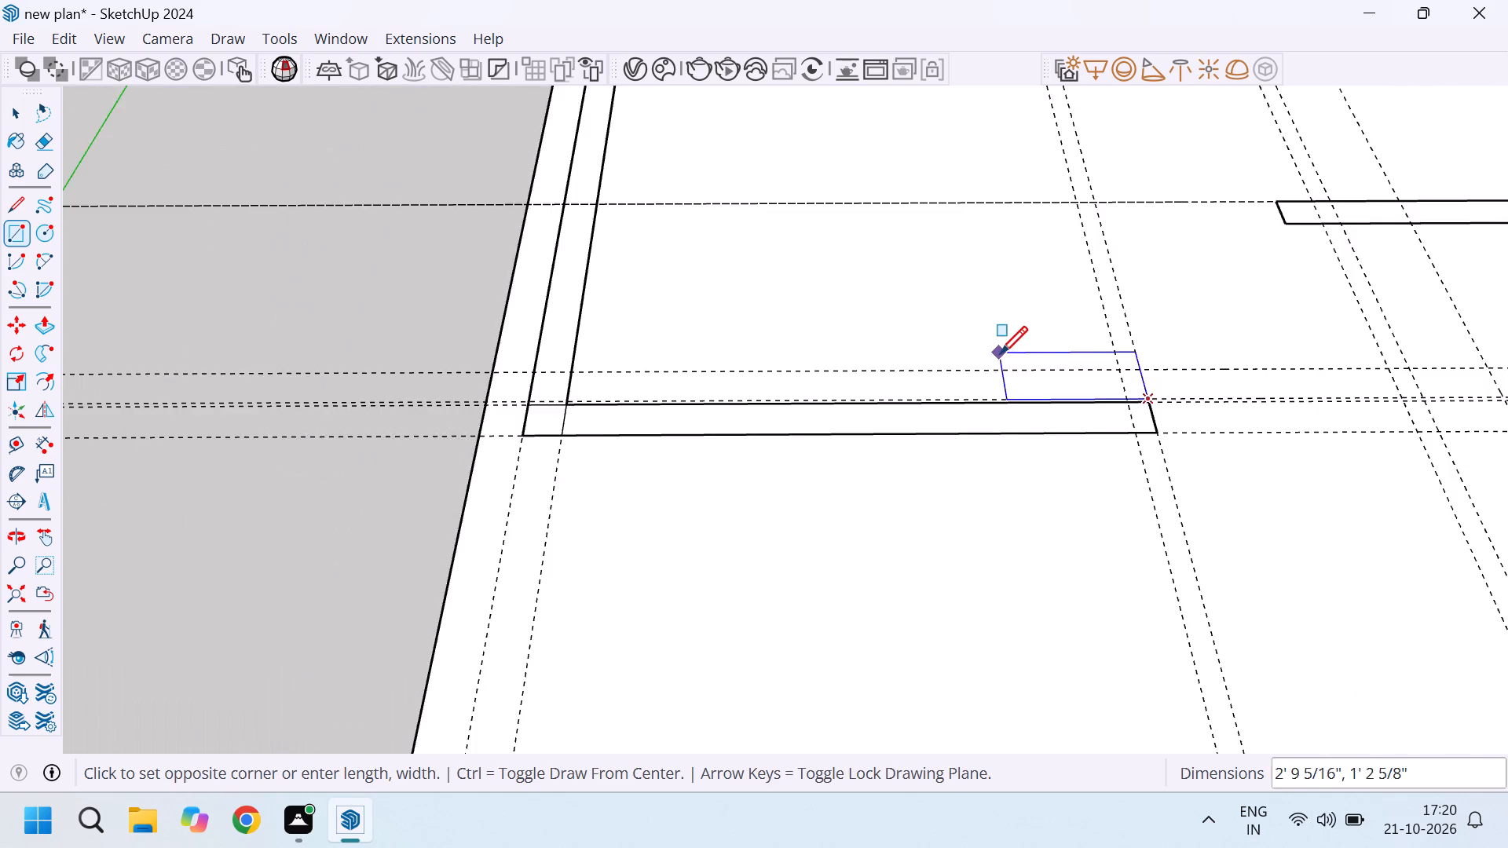
scroll(1000, 353, "down", 5)
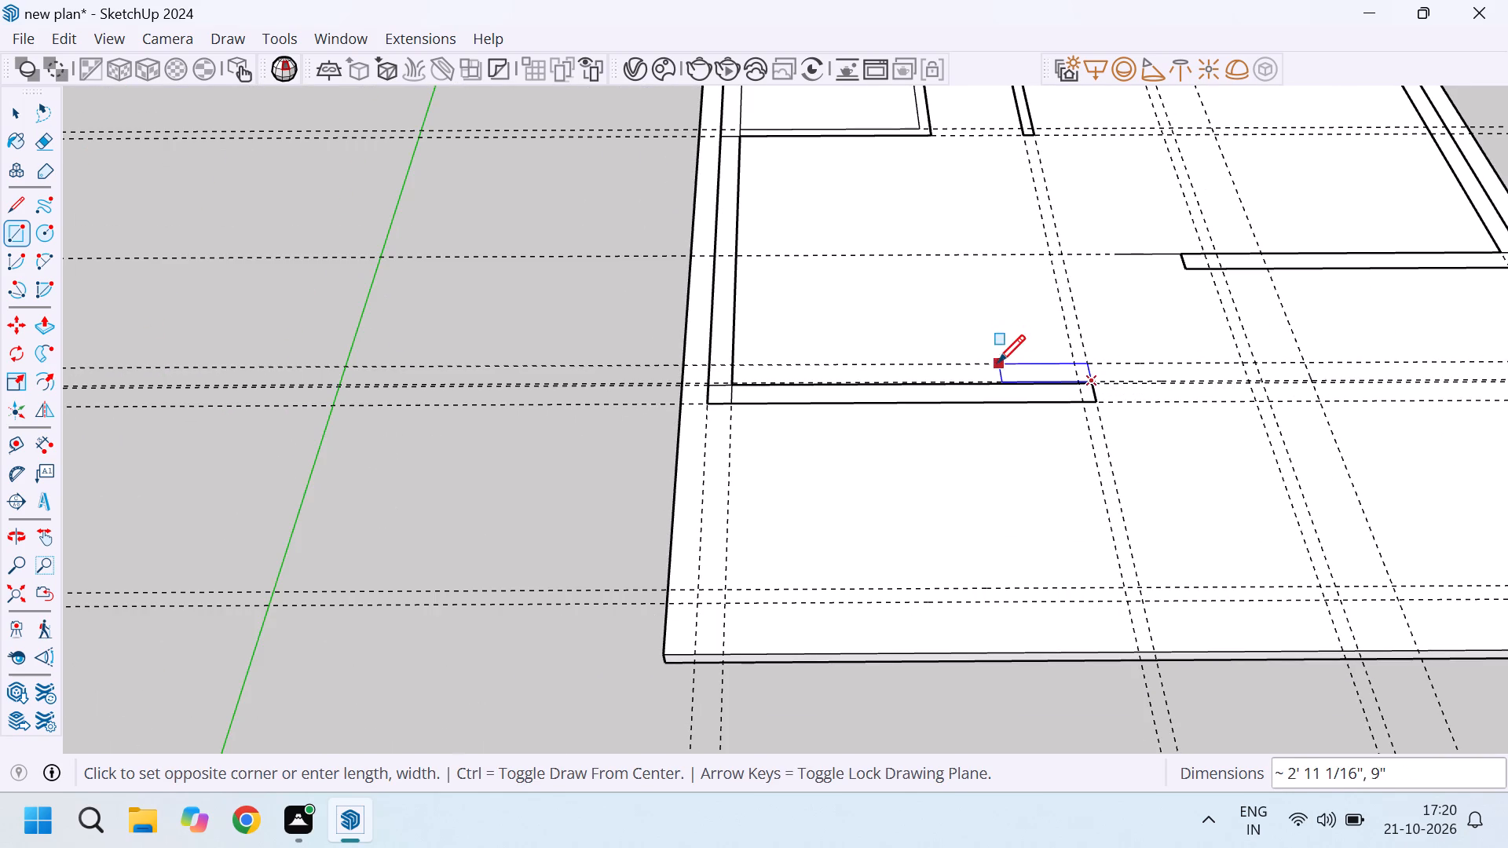
scroll(1296, 354, "up", 10)
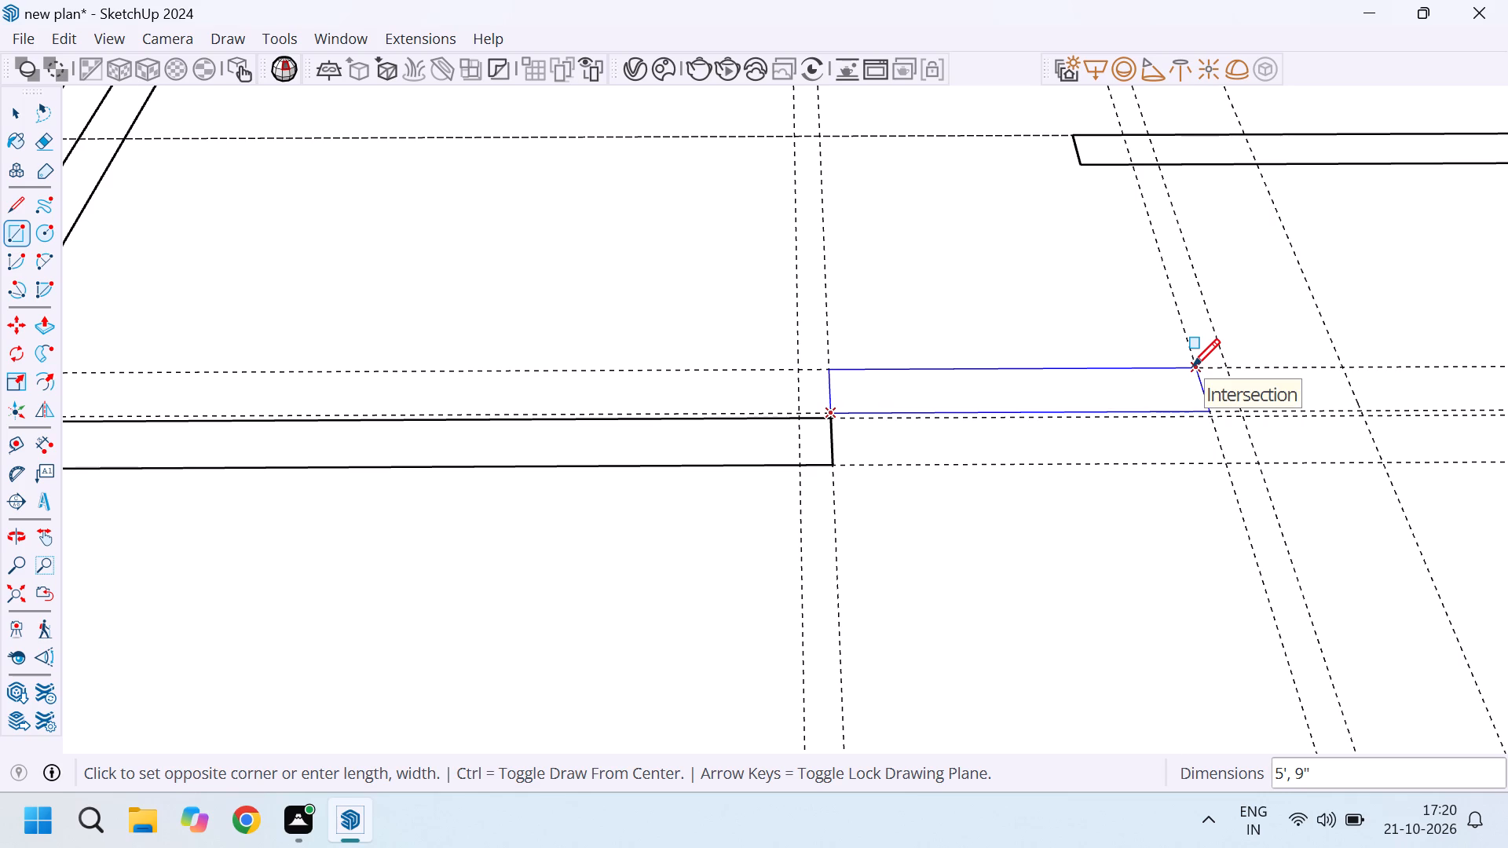
left_click(1192, 366)
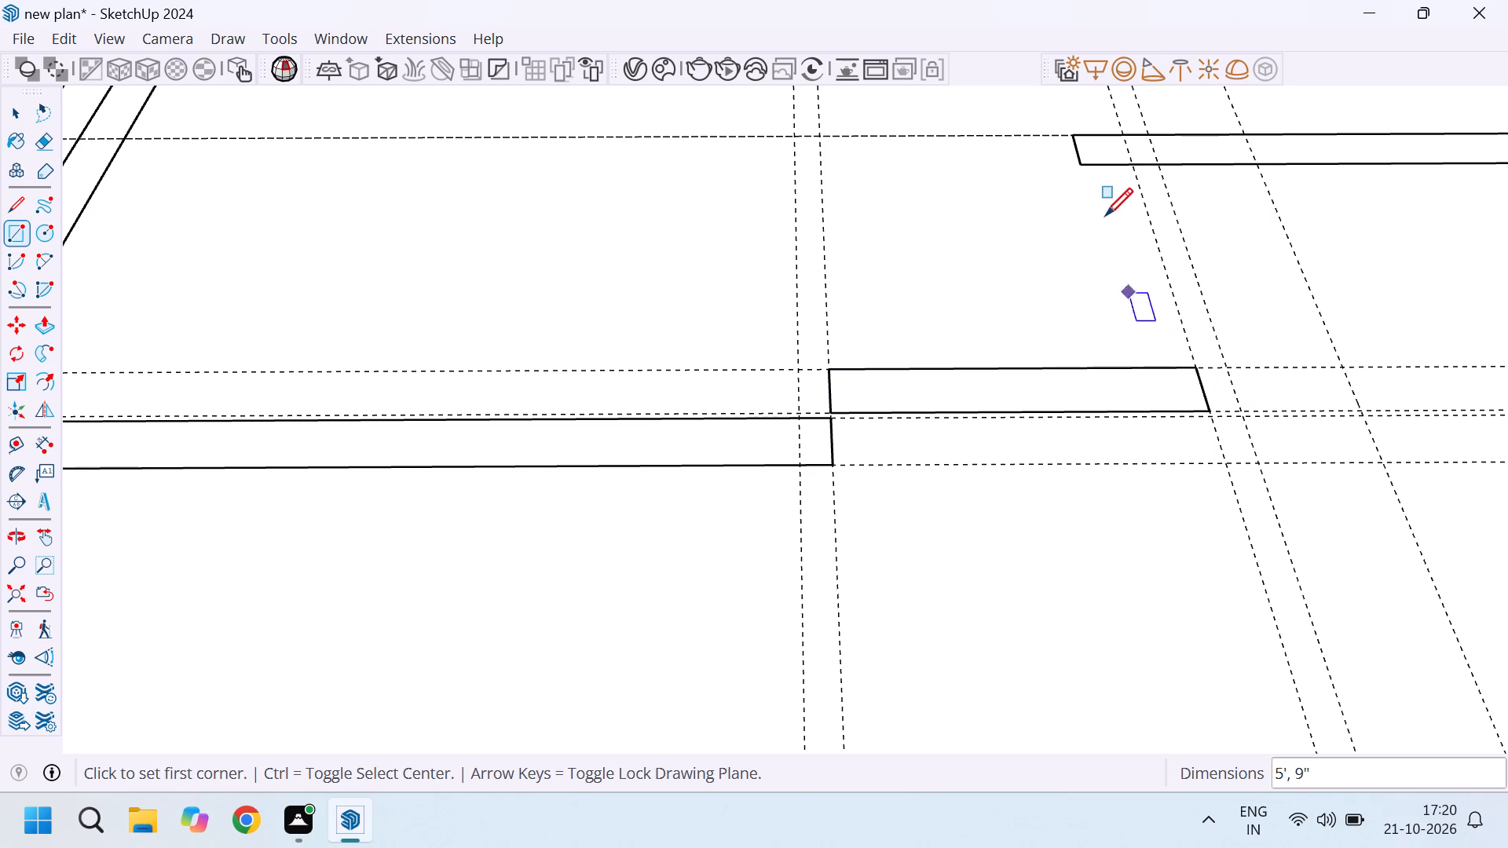
Draw a 9" by 4'3" wall rectangle from the rear cross wall's front corner down to the 5' wall.
left_click(1082, 166)
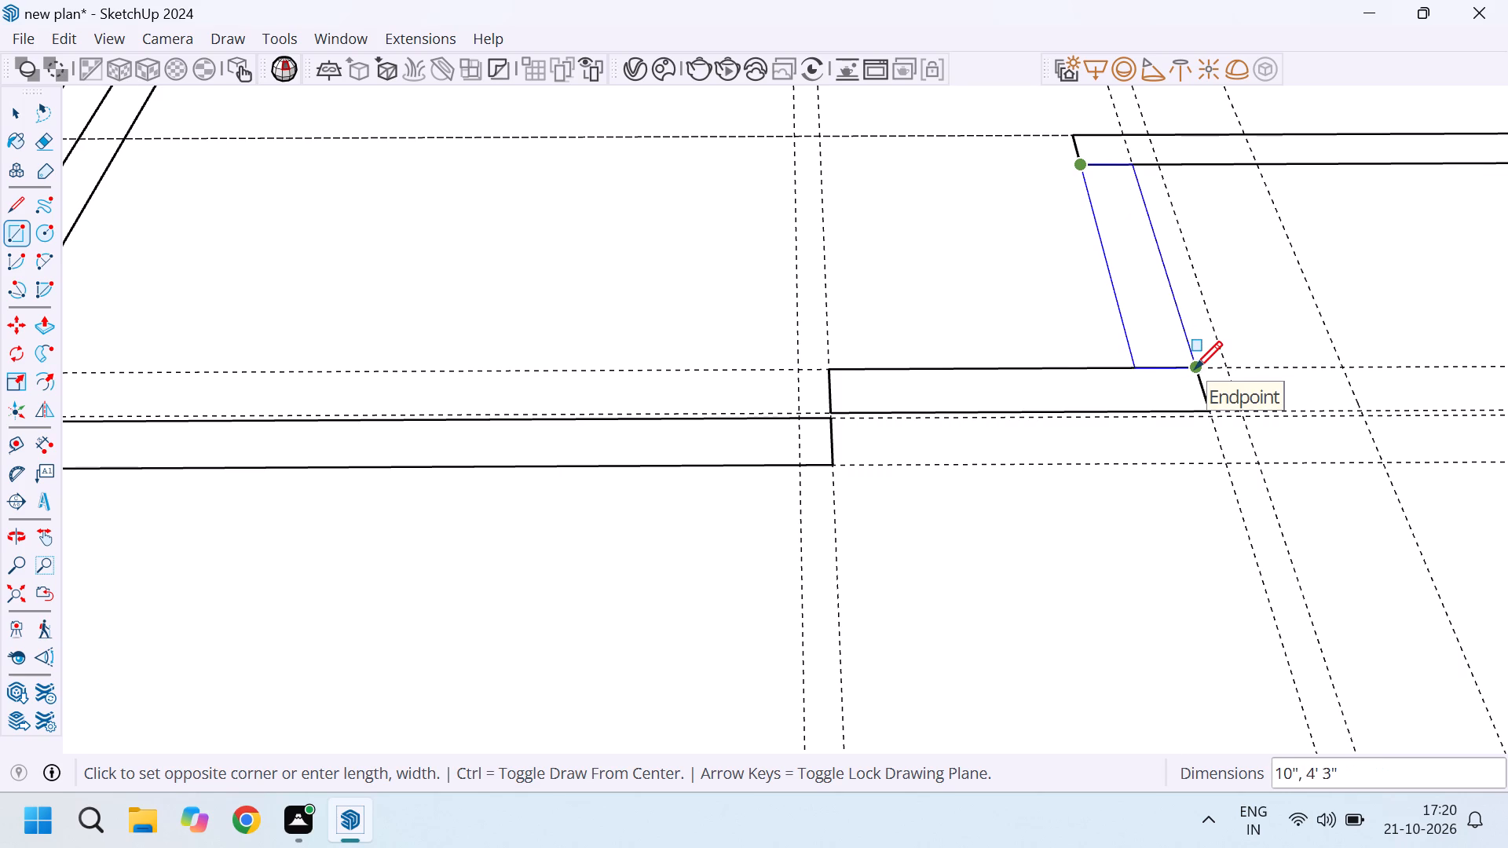
scroll(1191, 368, "up", 5)
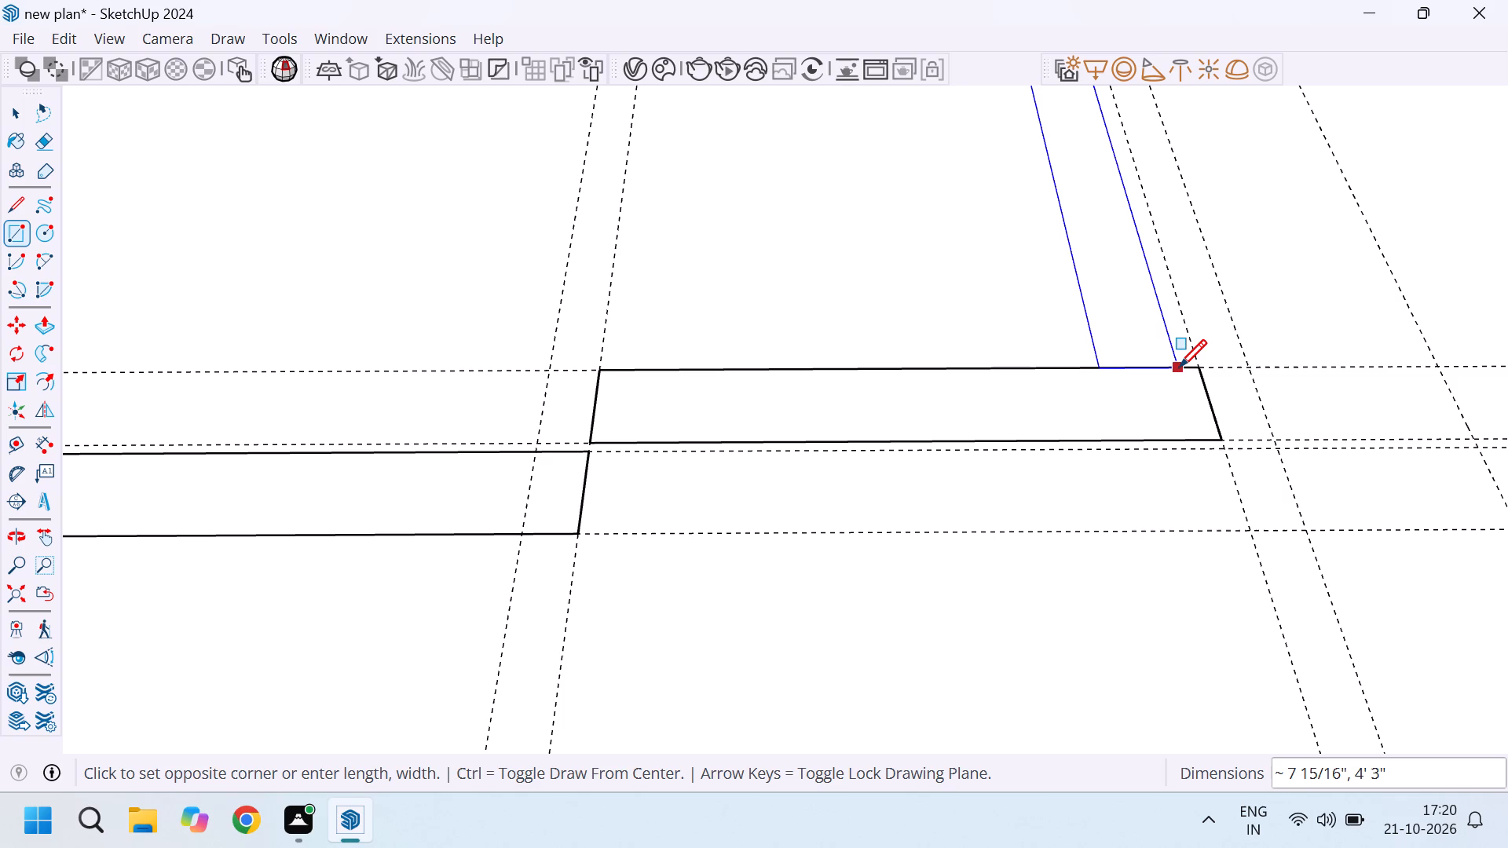
key("9")
type(",4'3")
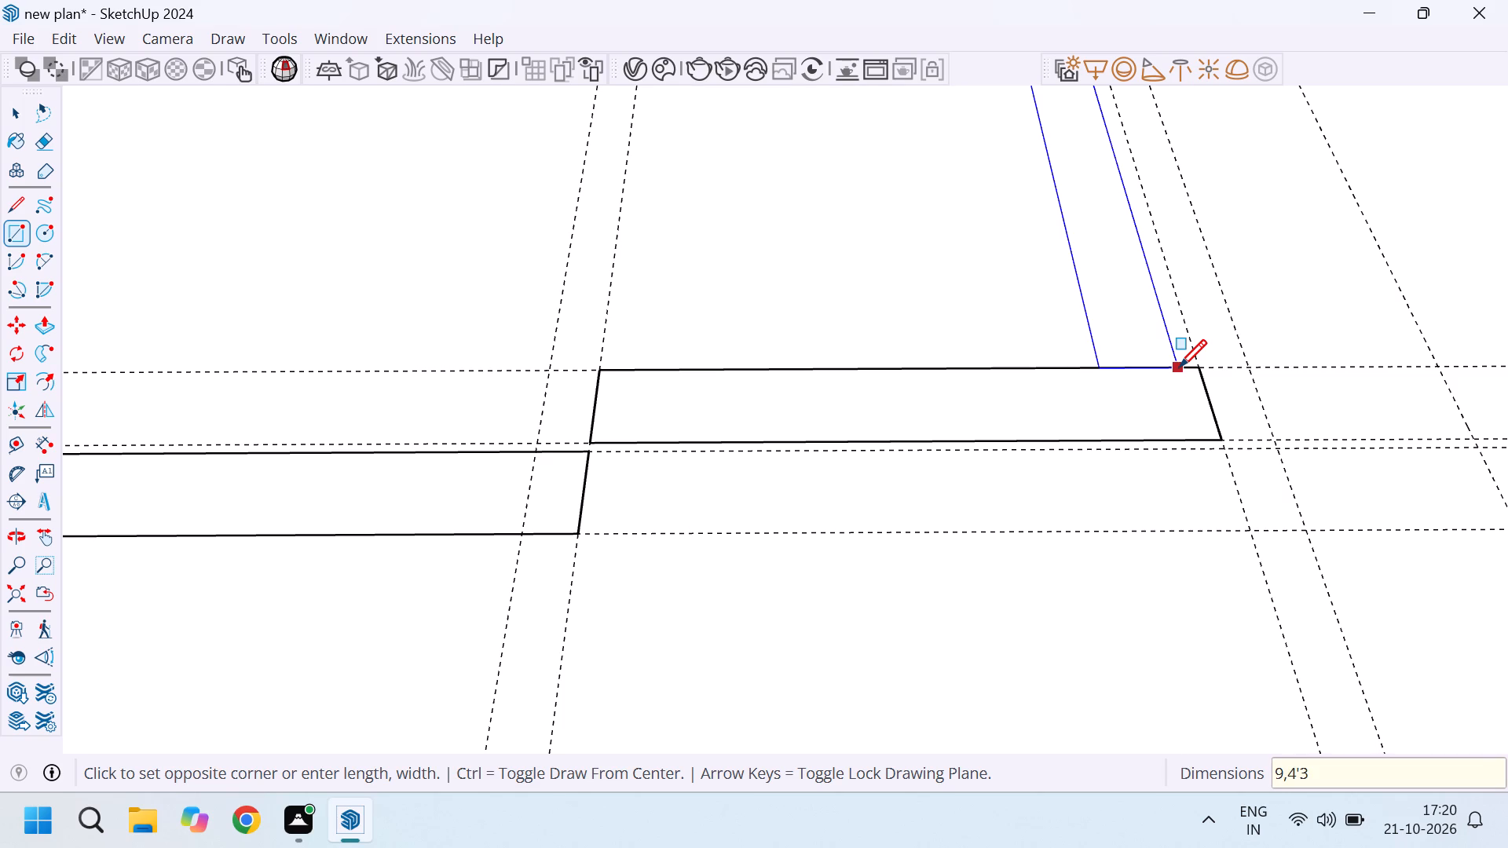
key("Return")
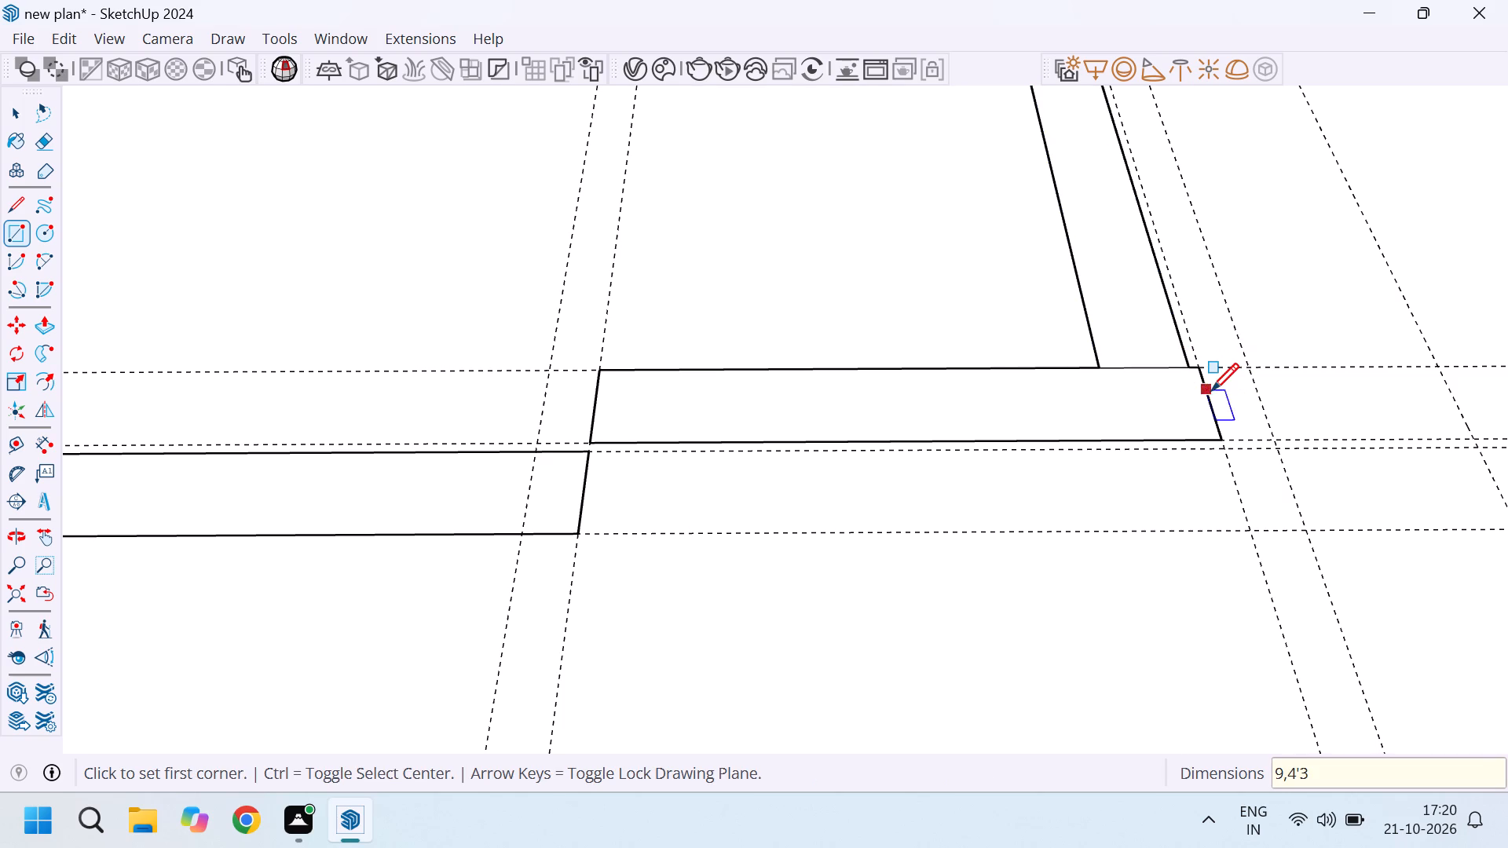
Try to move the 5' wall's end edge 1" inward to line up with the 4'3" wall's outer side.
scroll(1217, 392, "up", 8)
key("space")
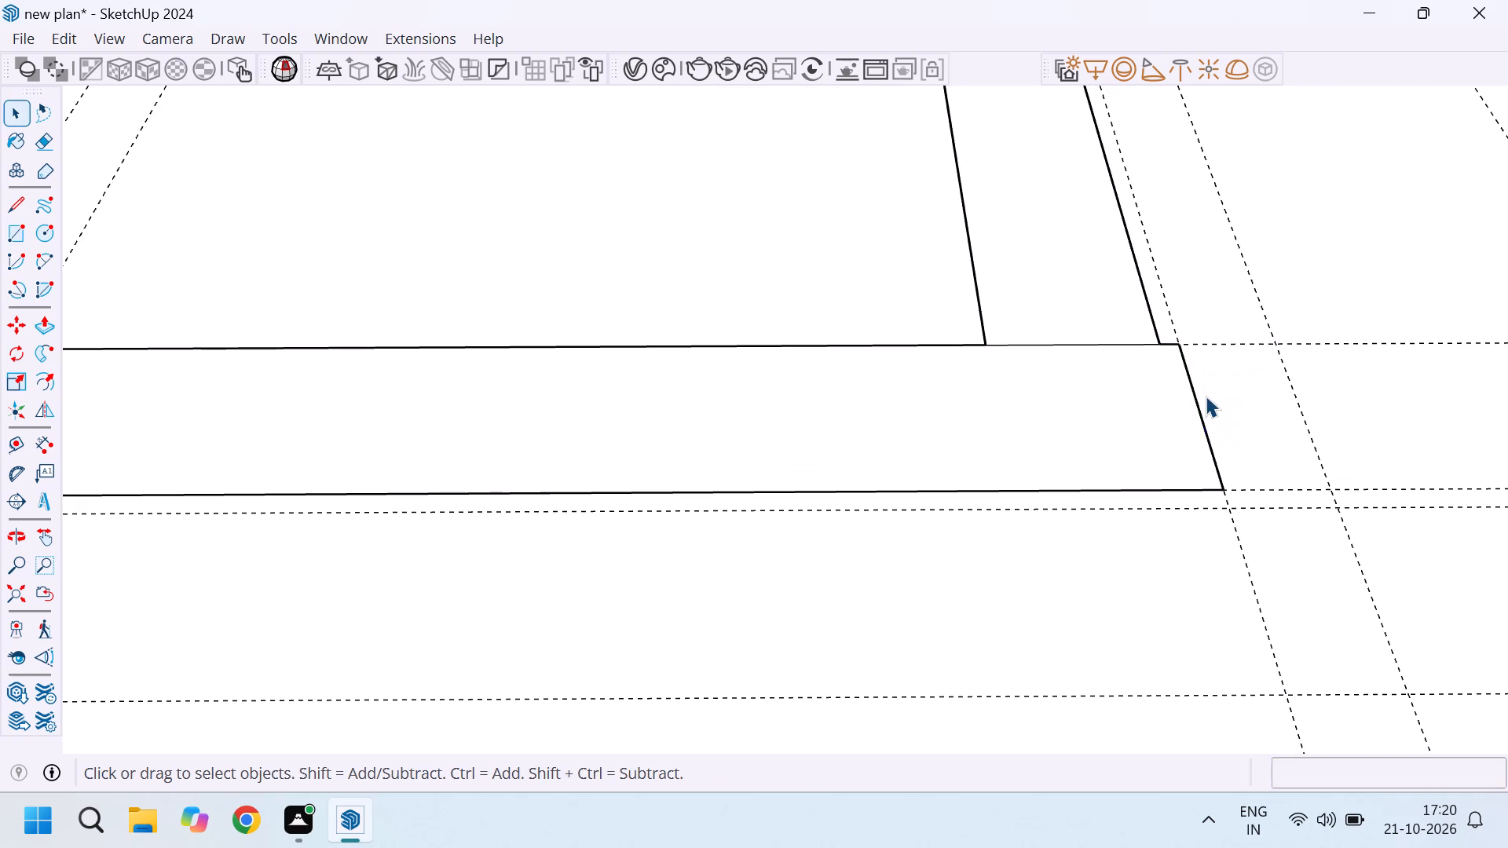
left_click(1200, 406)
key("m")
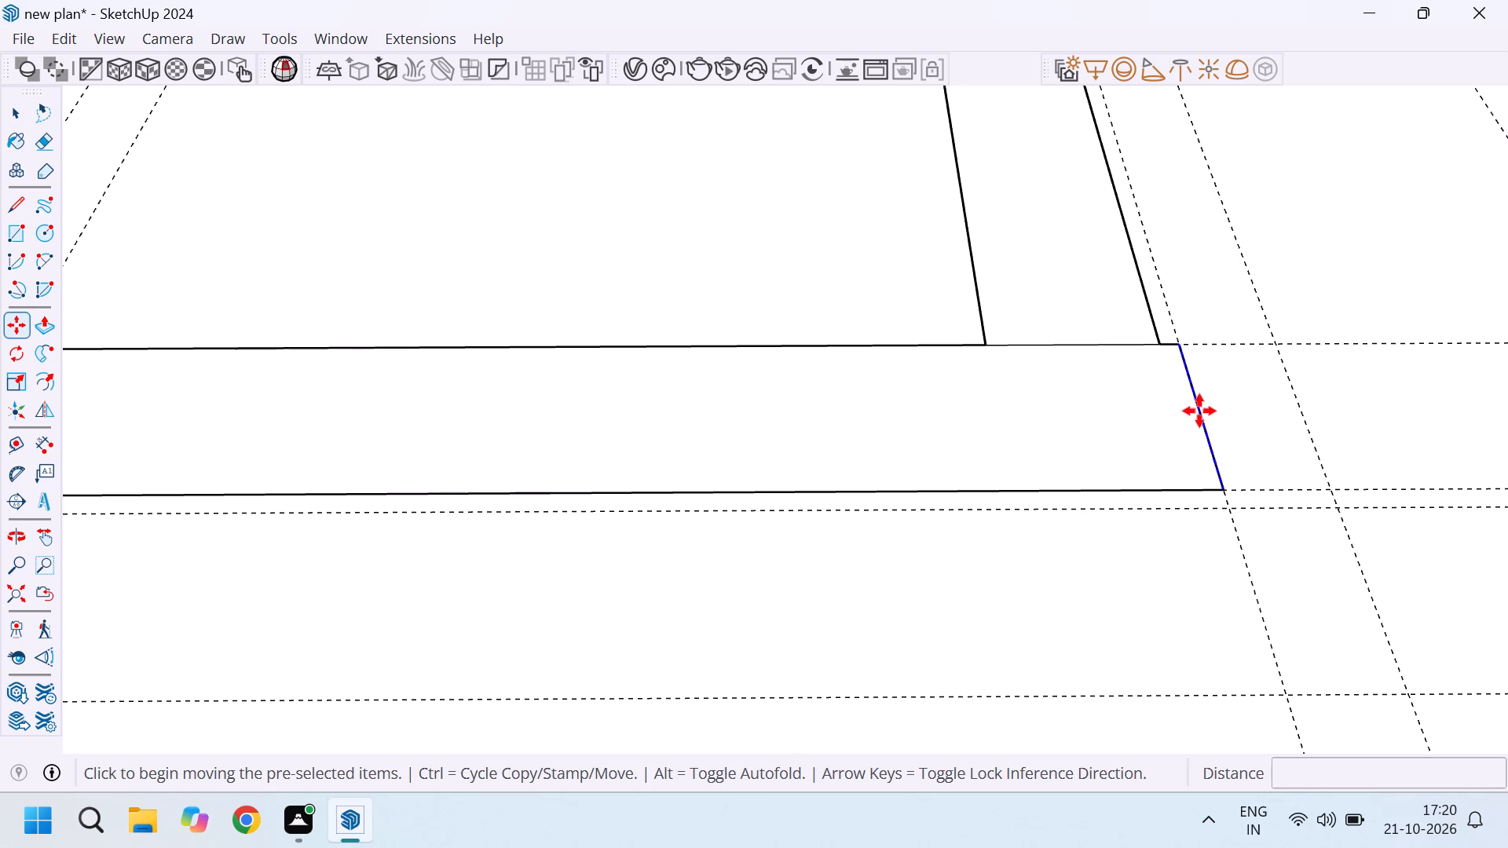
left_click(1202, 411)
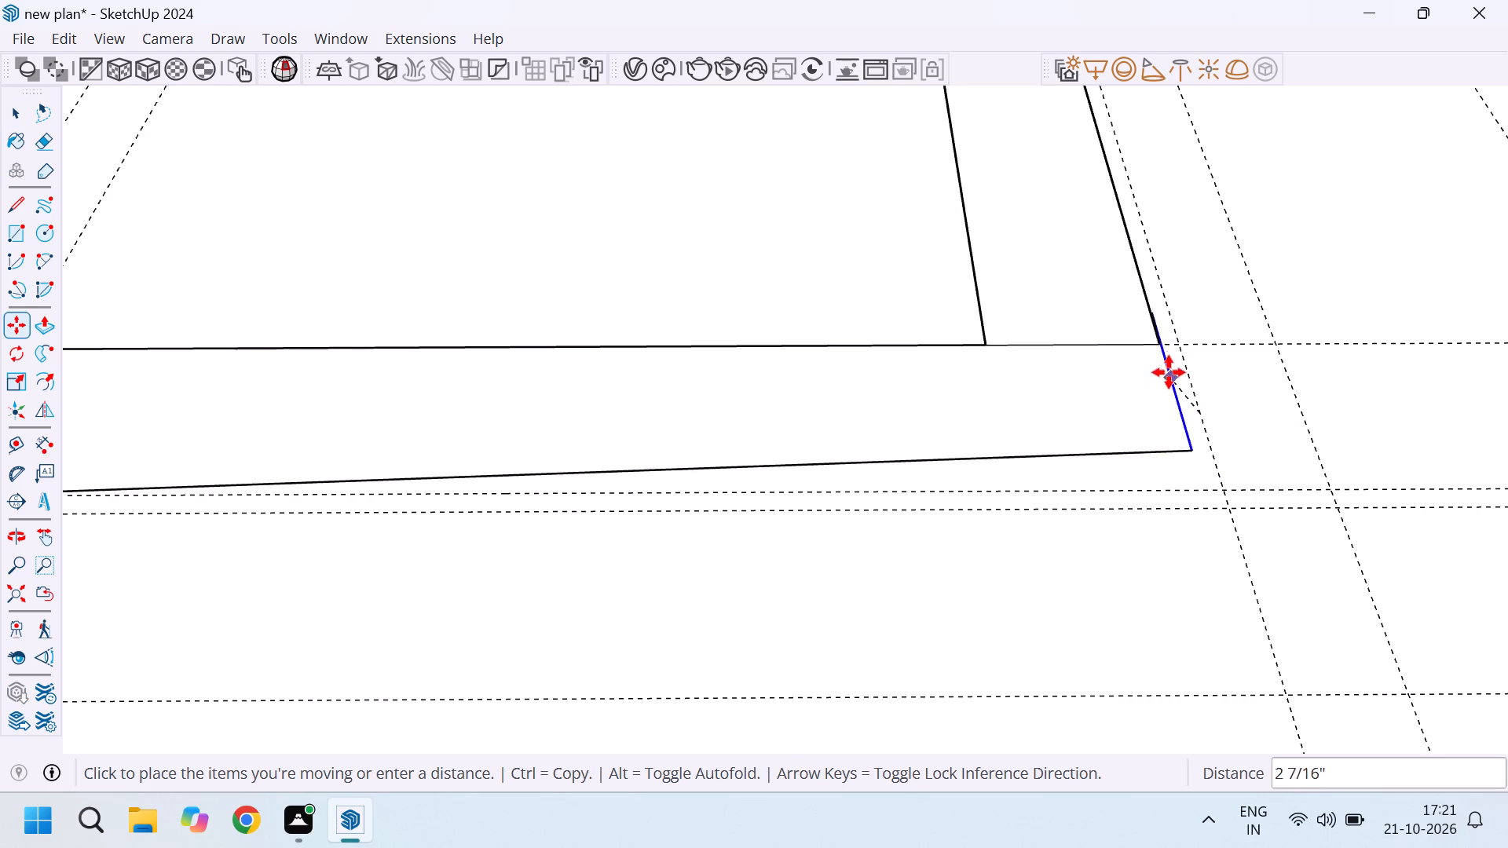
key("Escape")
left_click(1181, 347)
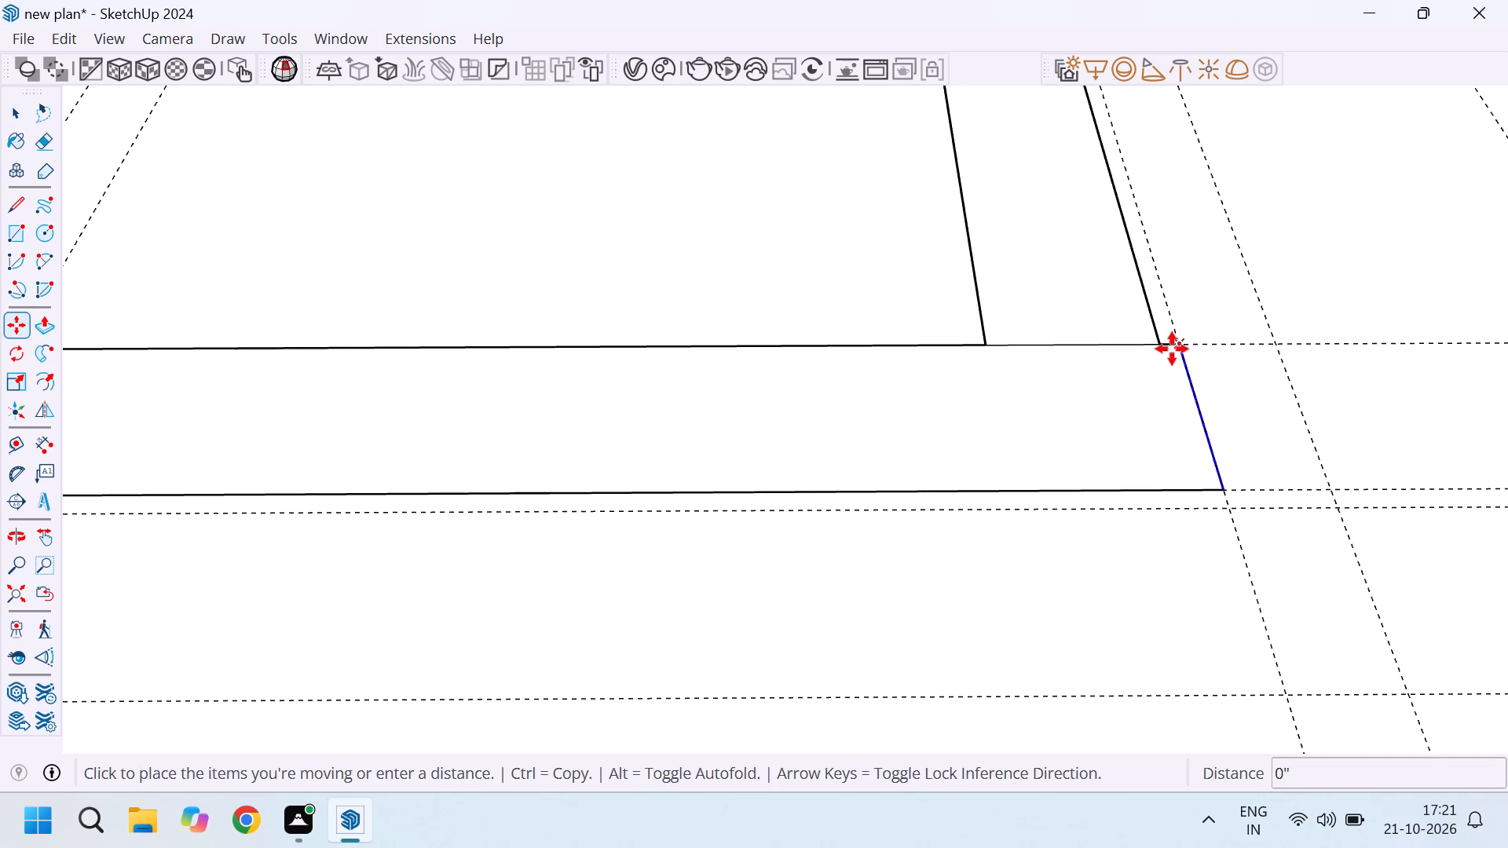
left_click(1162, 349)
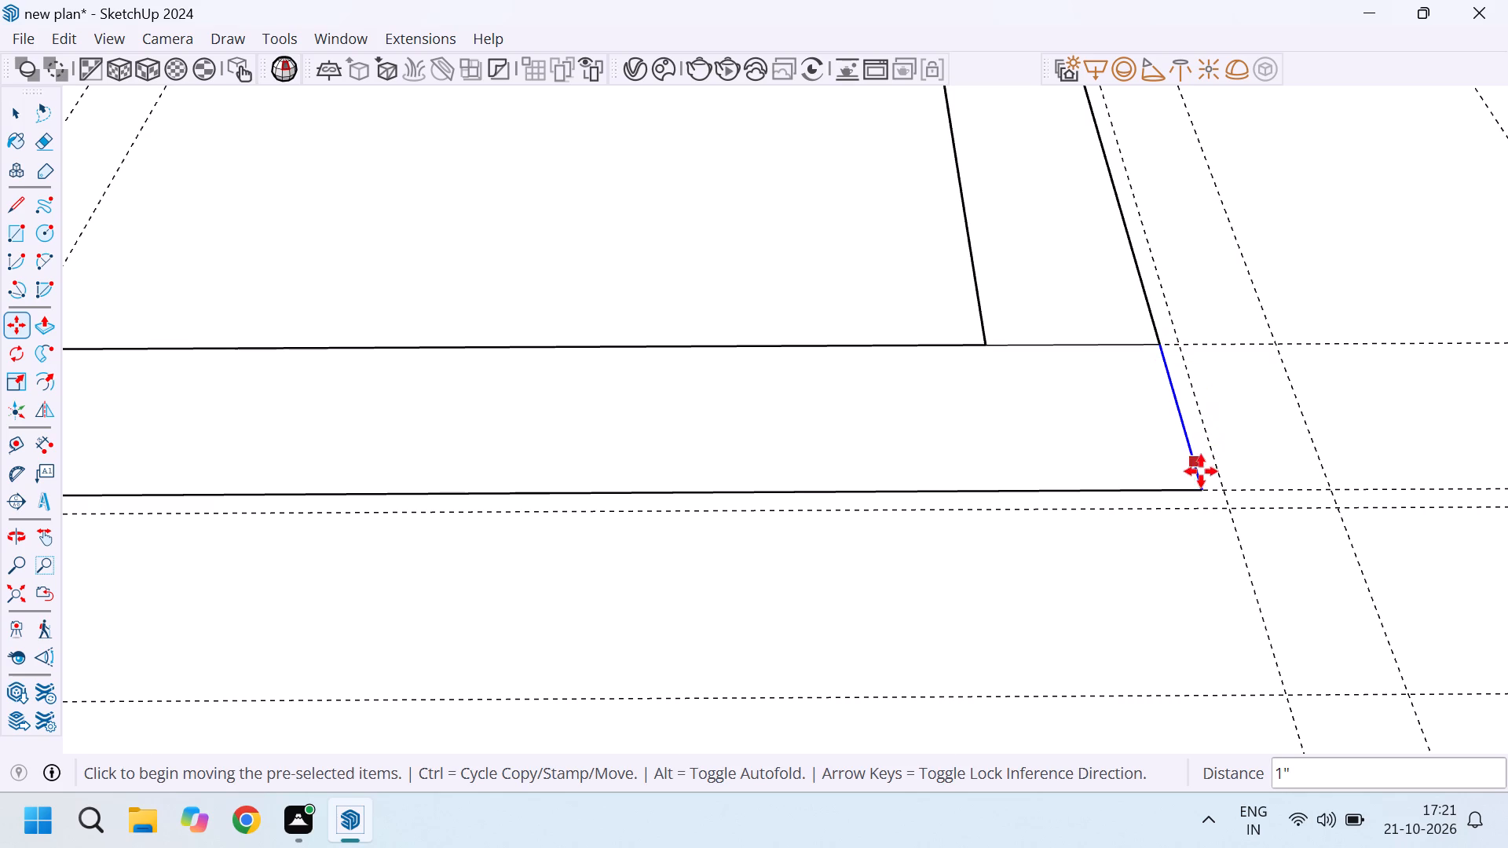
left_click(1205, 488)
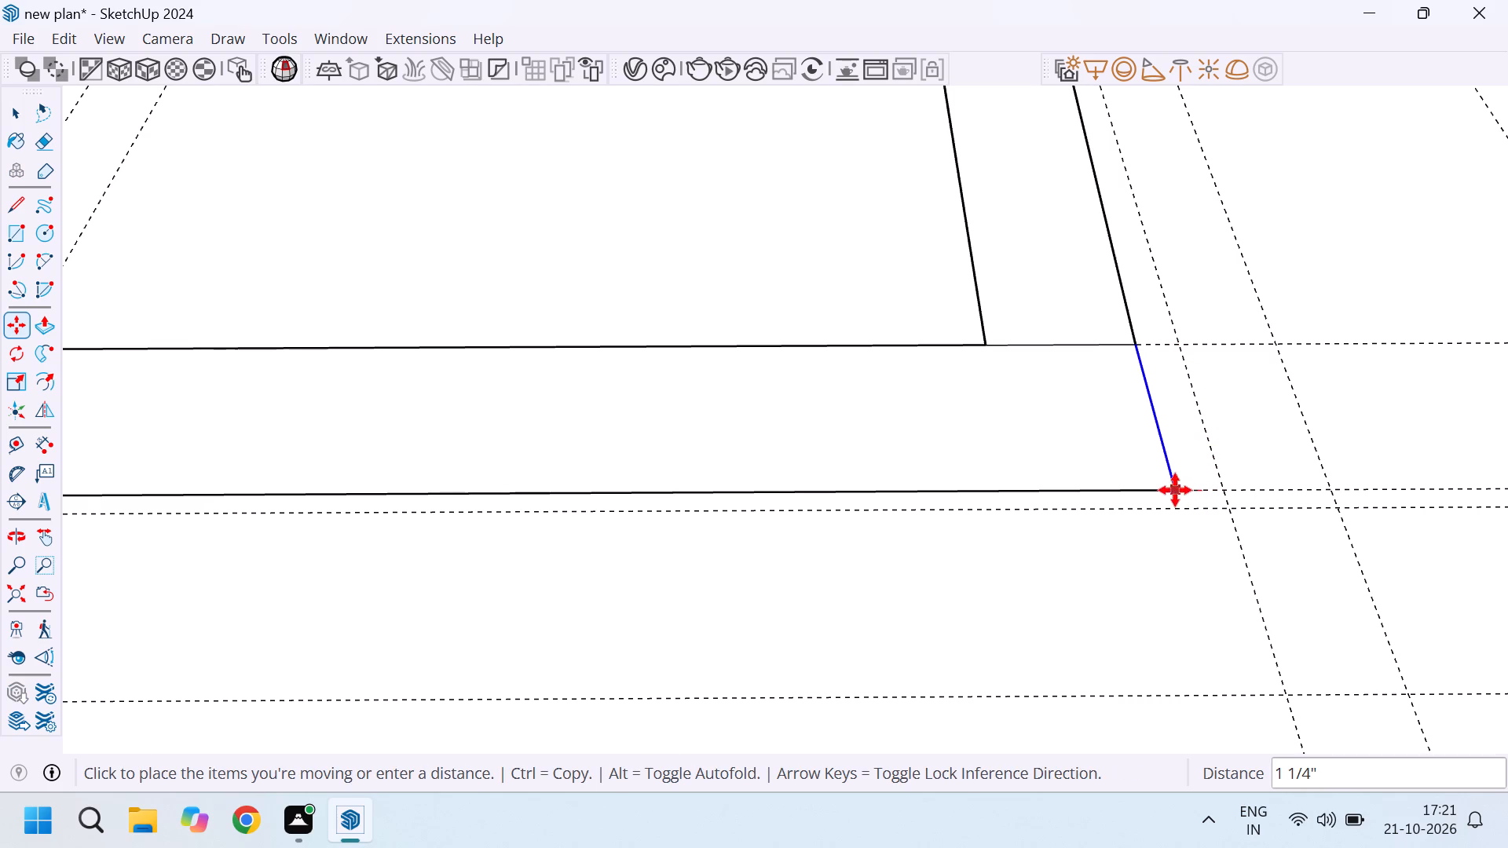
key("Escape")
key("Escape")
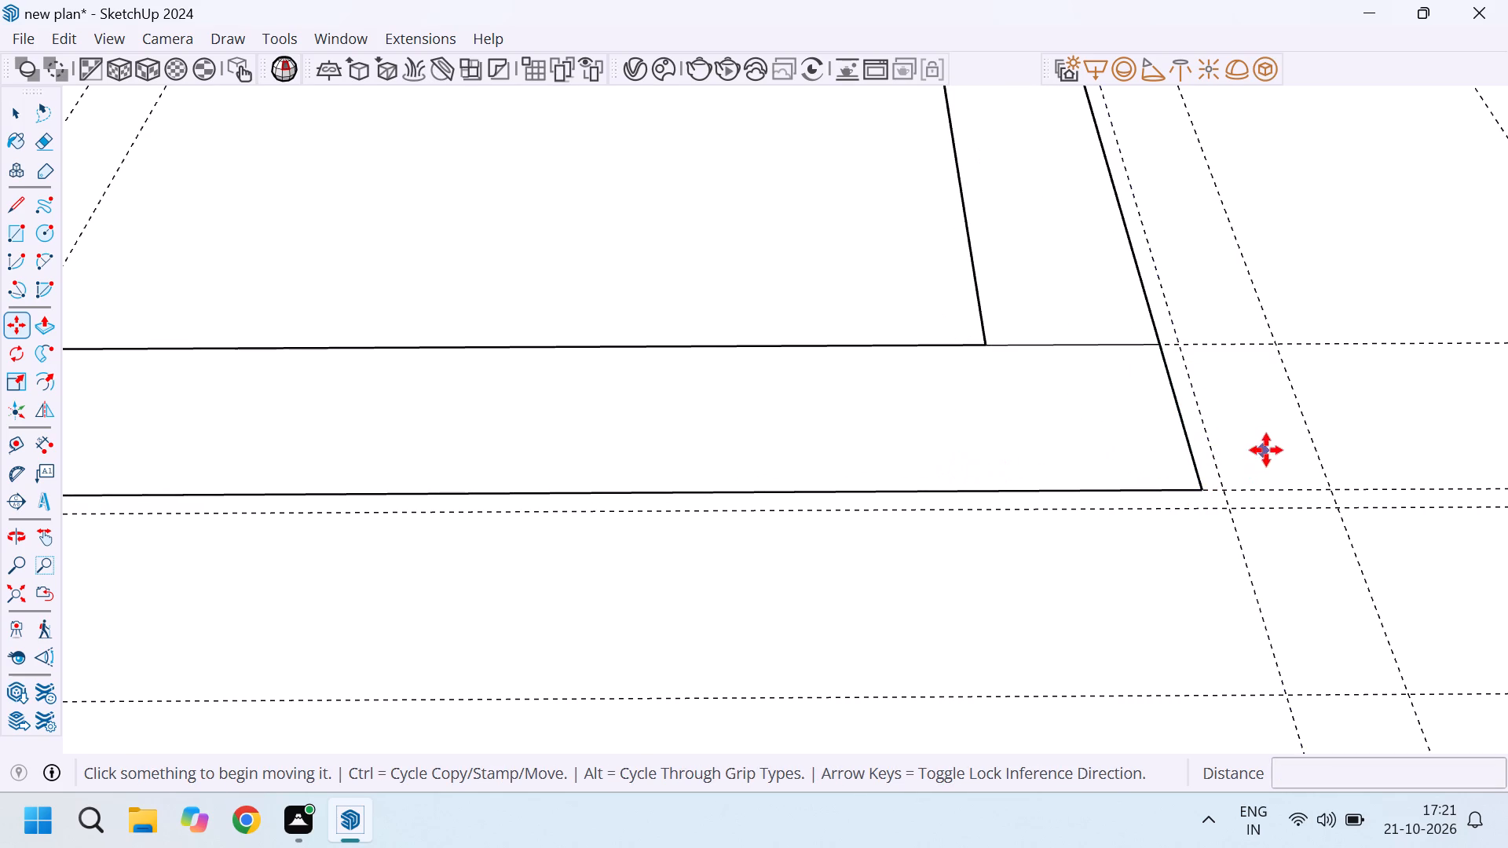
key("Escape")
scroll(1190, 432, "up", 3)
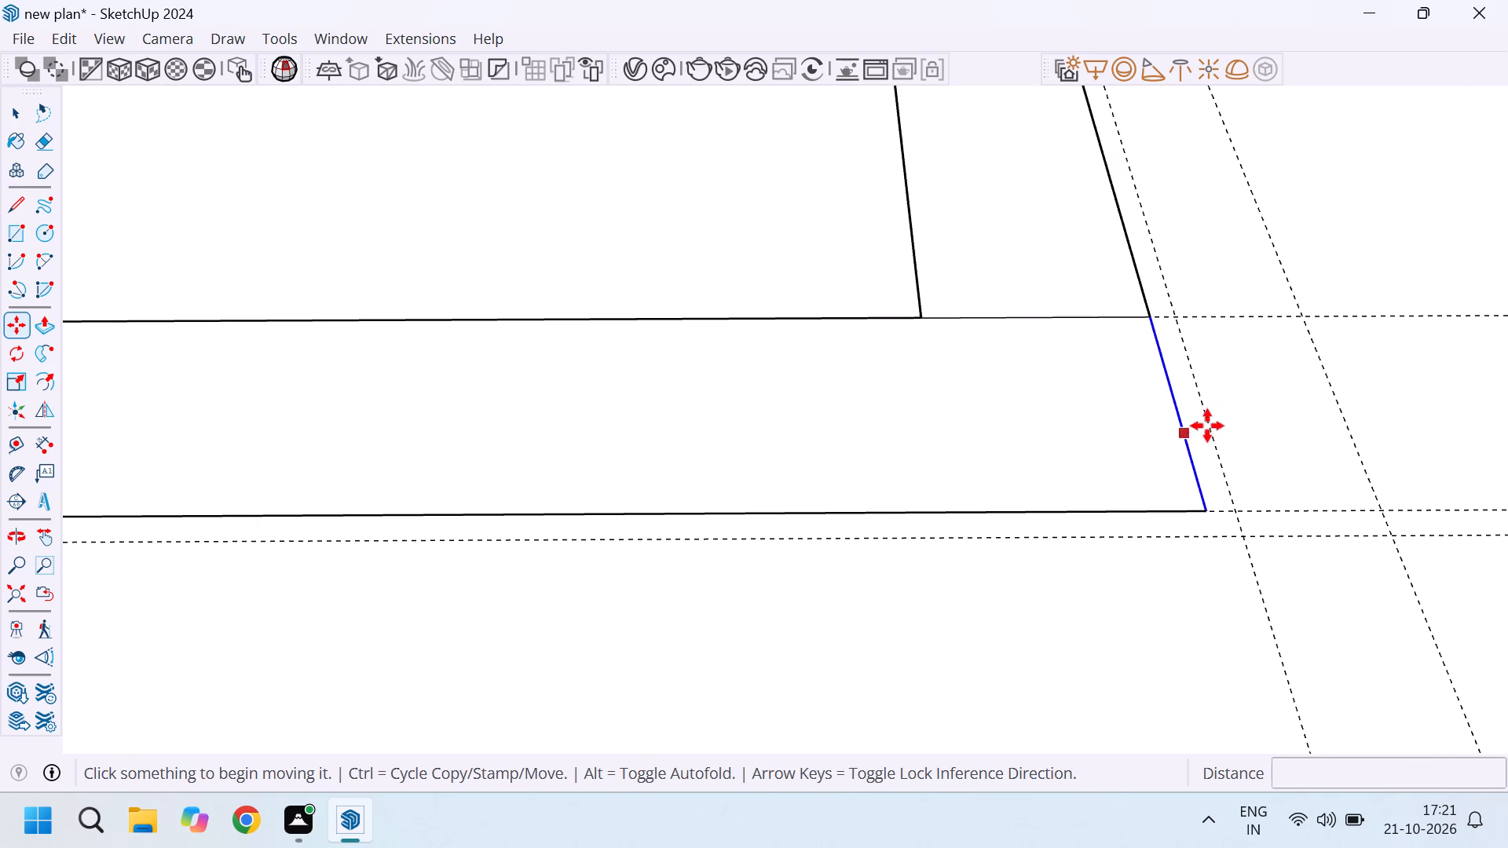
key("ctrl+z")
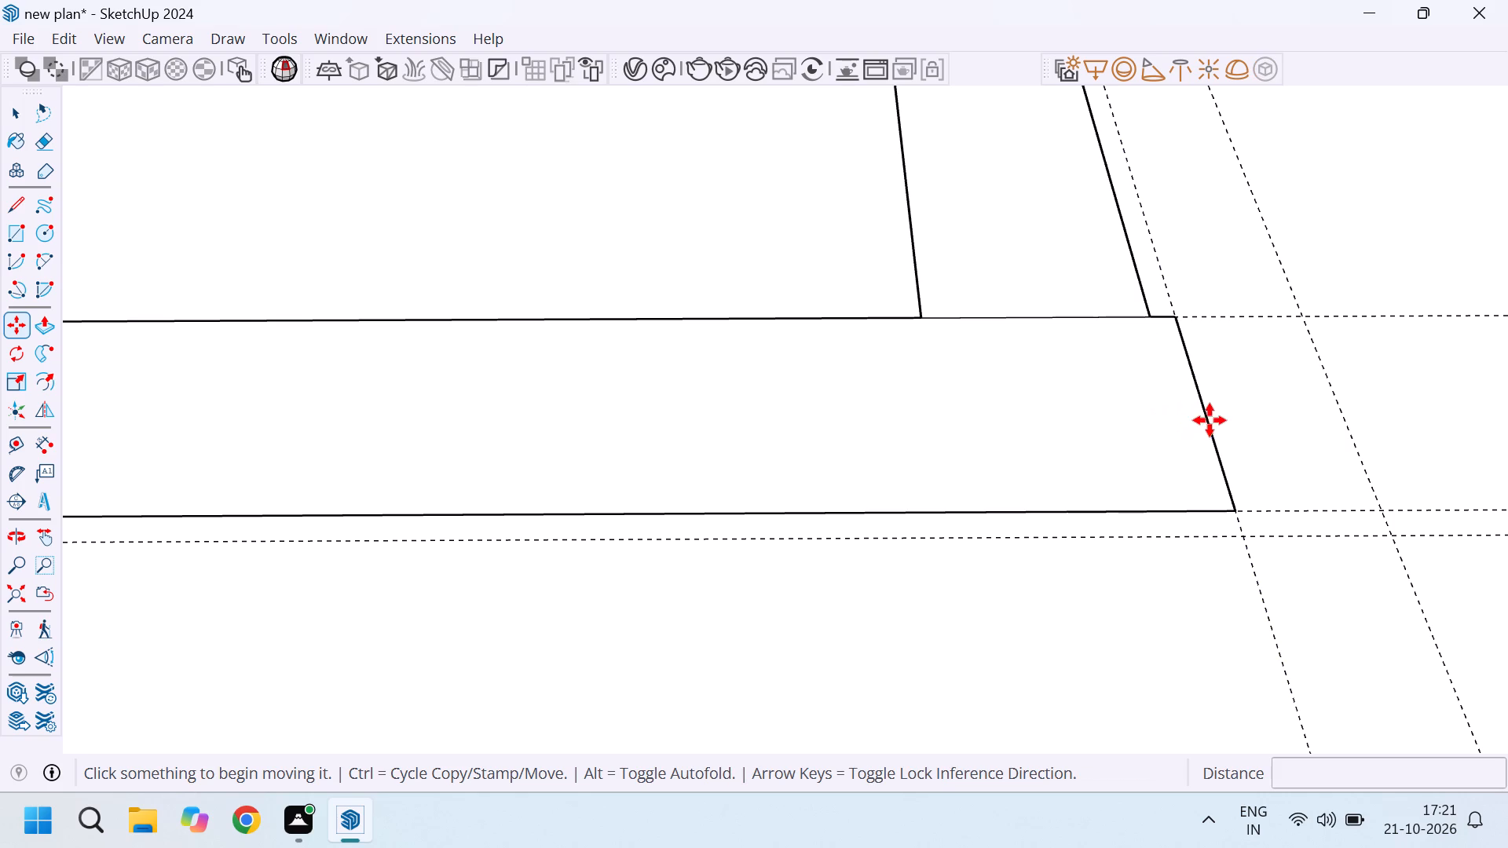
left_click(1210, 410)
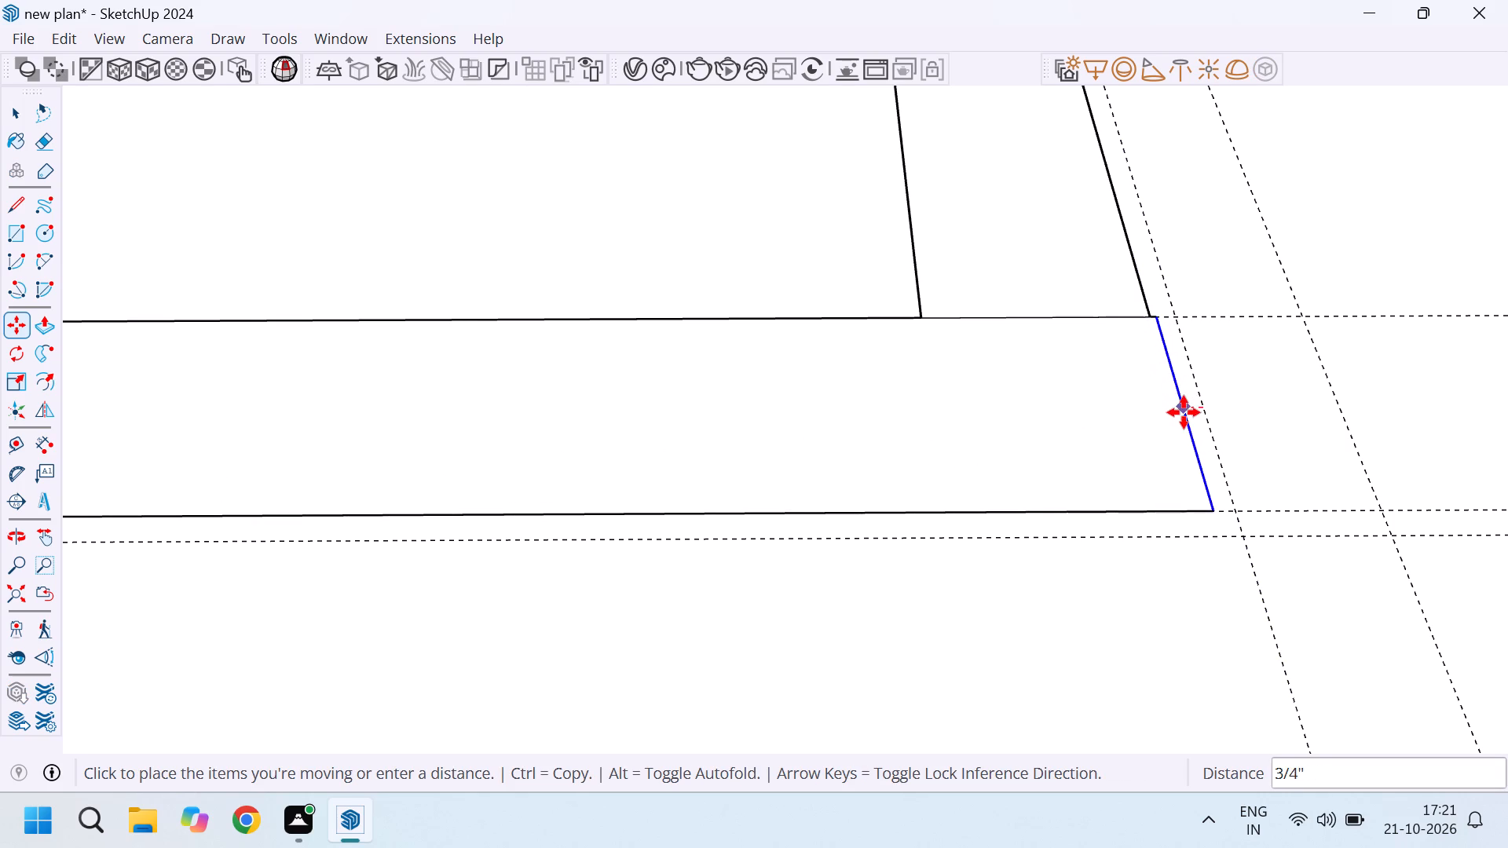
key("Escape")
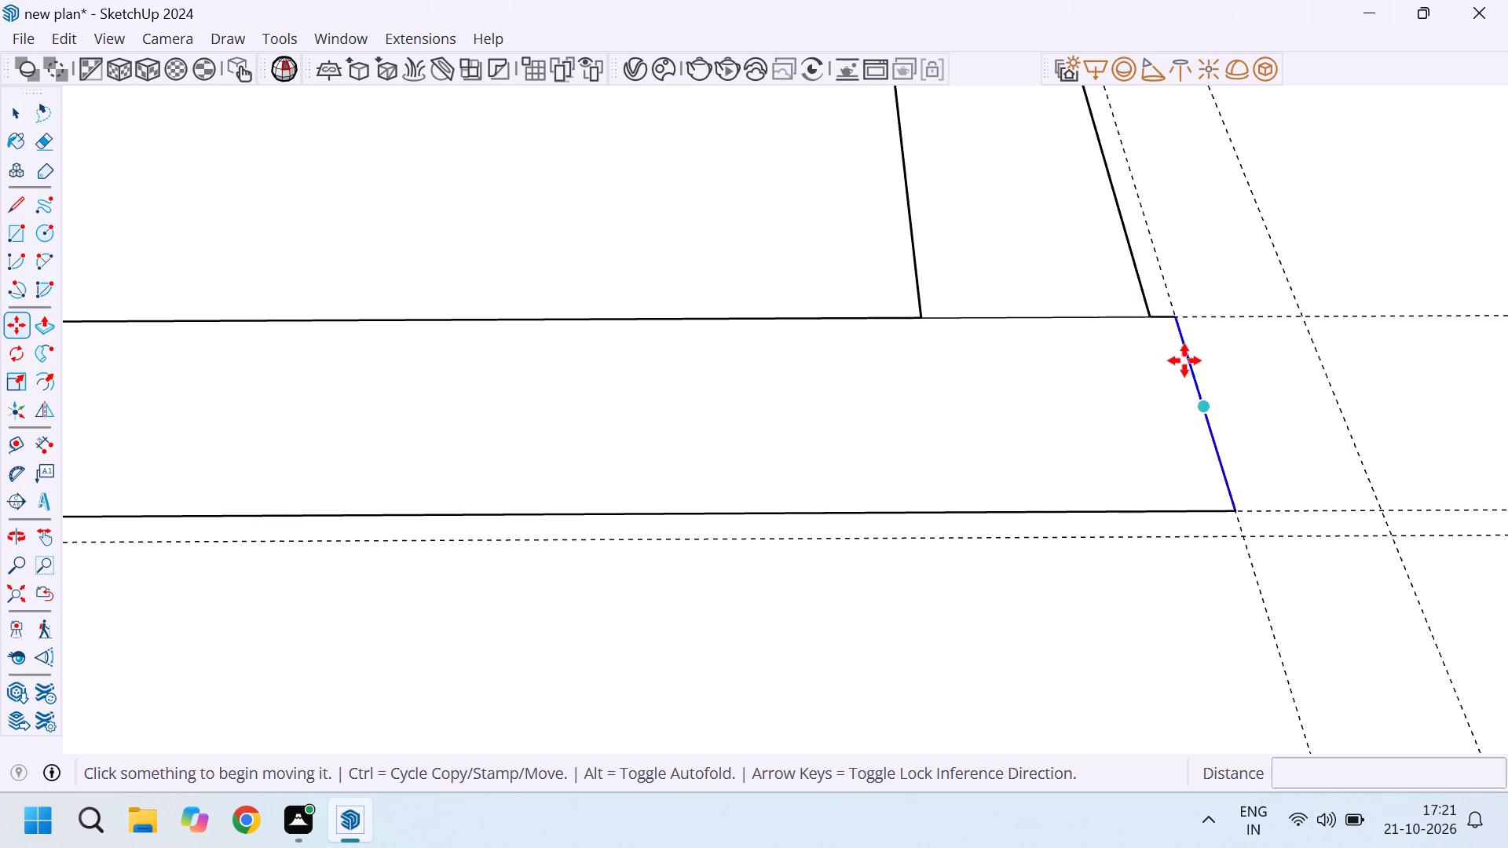
Draw a line across the 5' wall near its end, continuing the 4'3" wall's outer side to the wall's front edge.
key("space")
left_click(1188, 365)
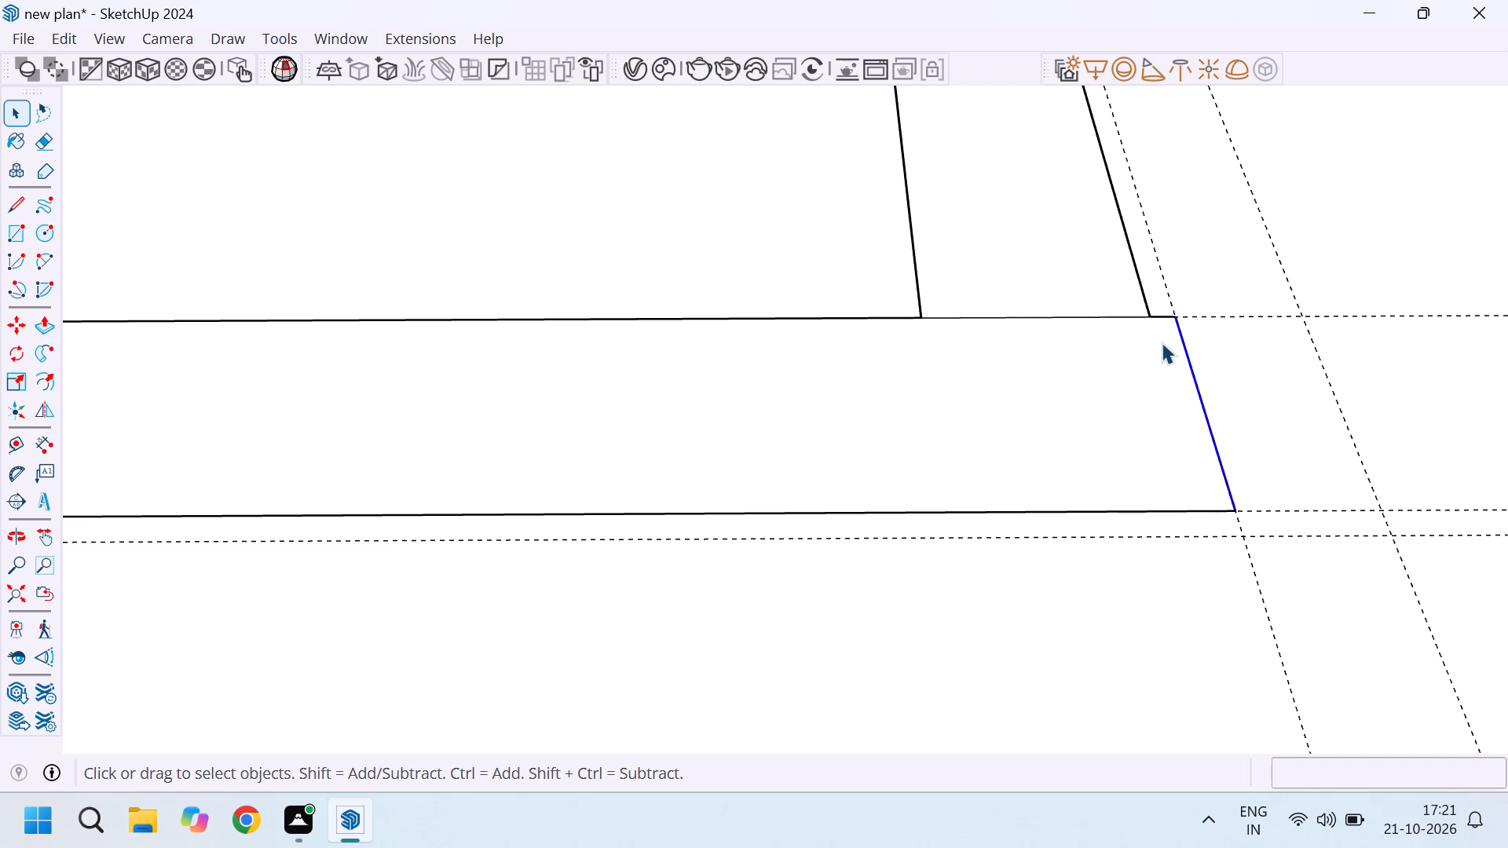
key("l")
left_click_drag(1145, 313, 1148, 322)
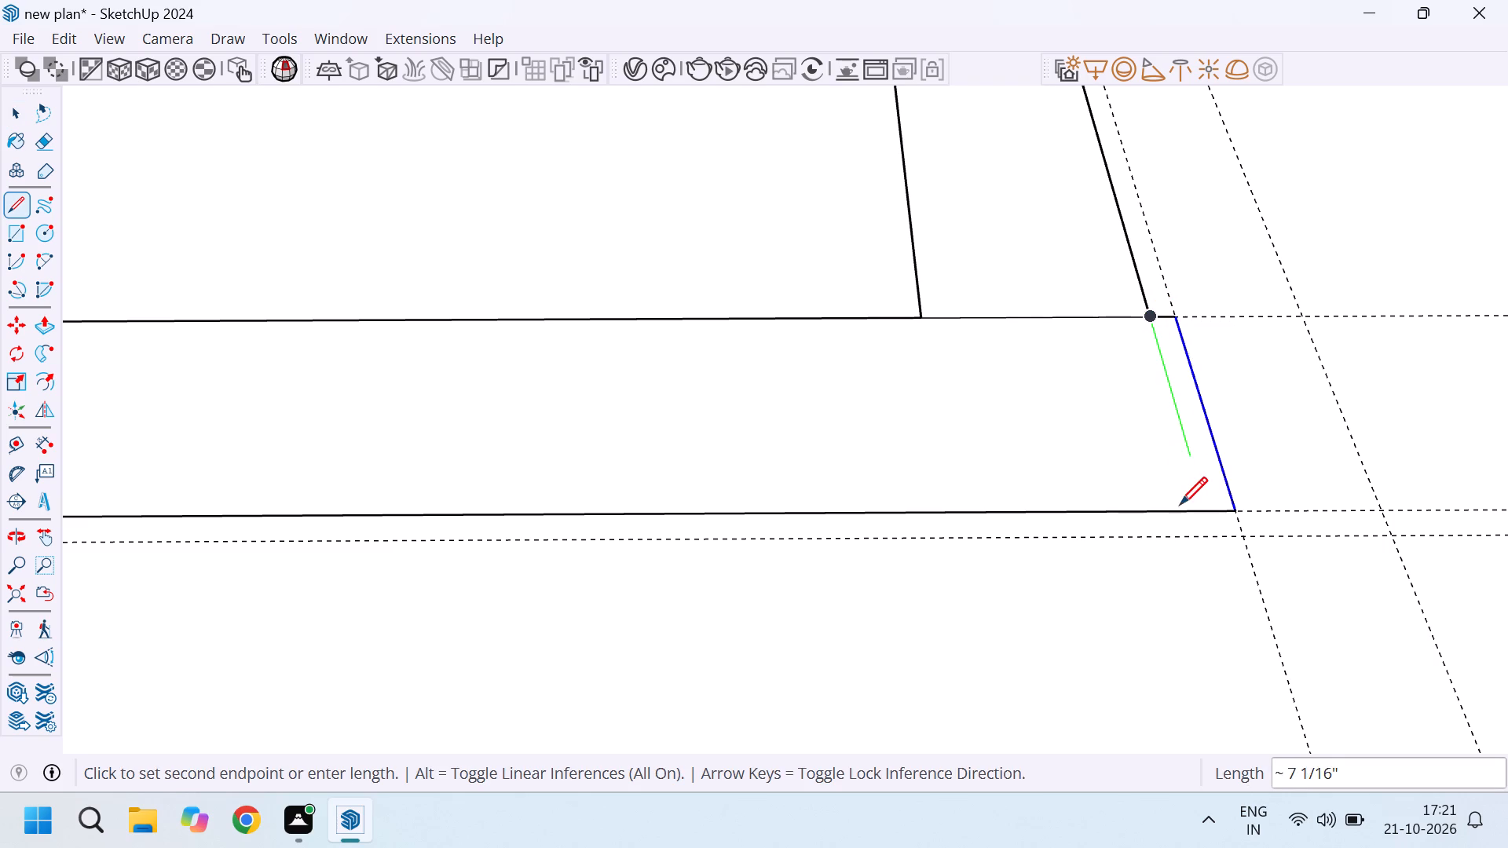
left_click(1205, 509)
key("Escape")
scroll(1232, 470, "up", 3)
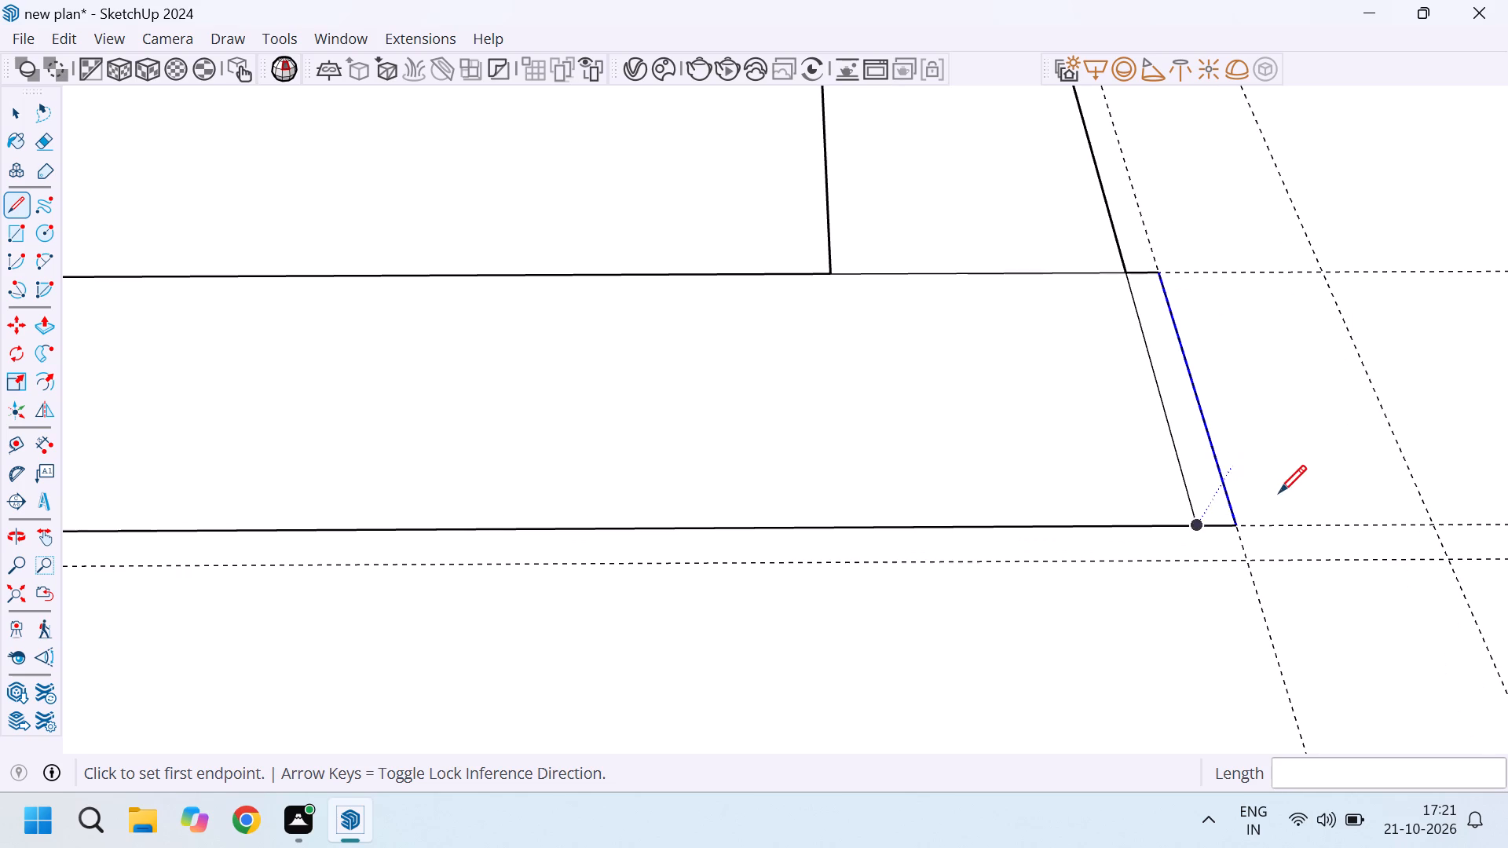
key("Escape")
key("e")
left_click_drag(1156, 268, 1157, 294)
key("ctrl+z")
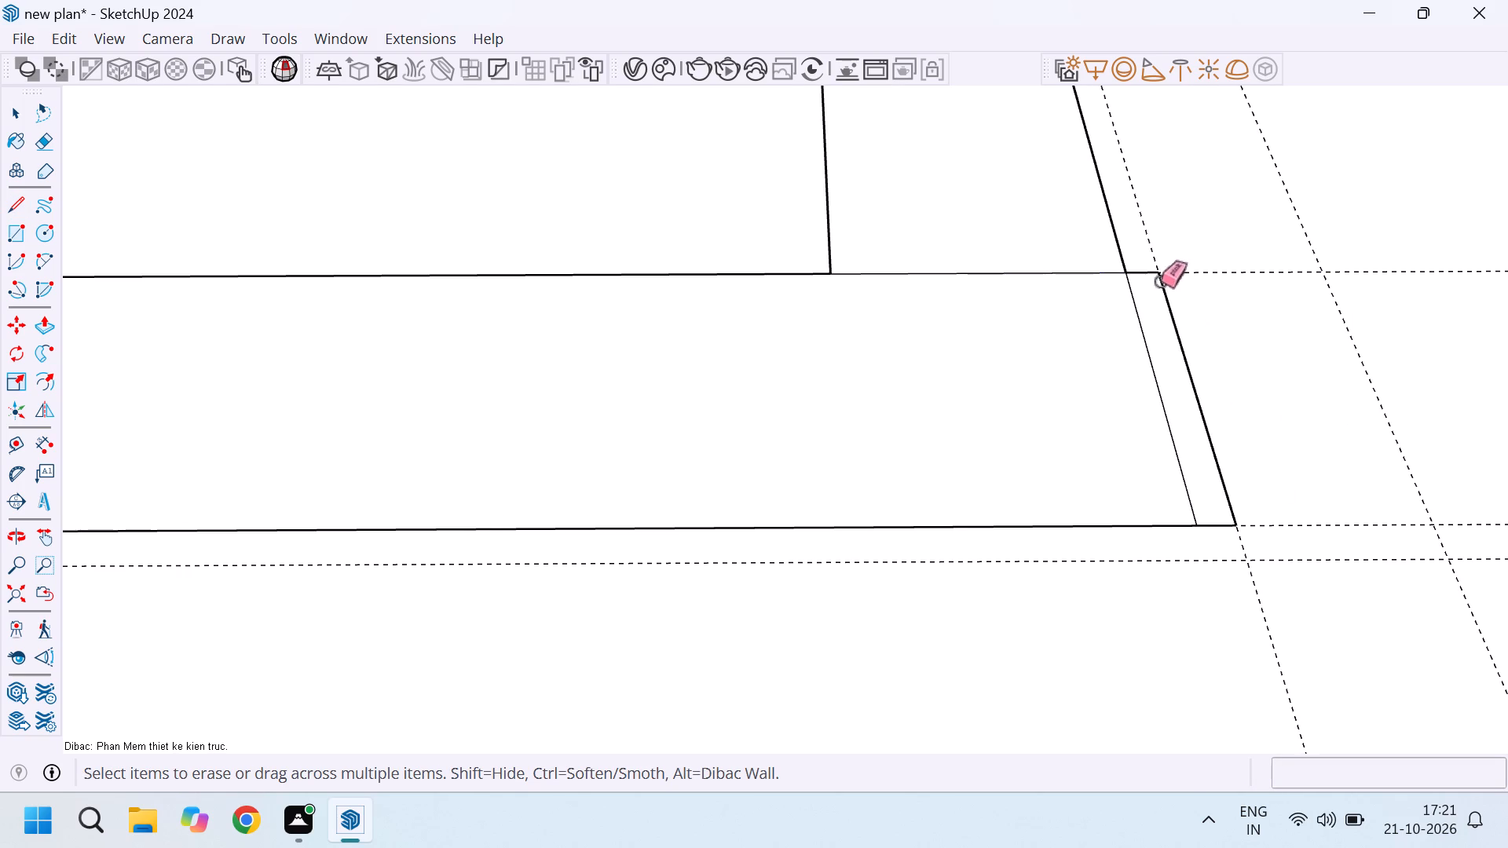
Delete the three edges of the leftover 1" strip beyond the new line at the 5' wall's outer end.
key("space")
left_click(1144, 270)
key("Delete")
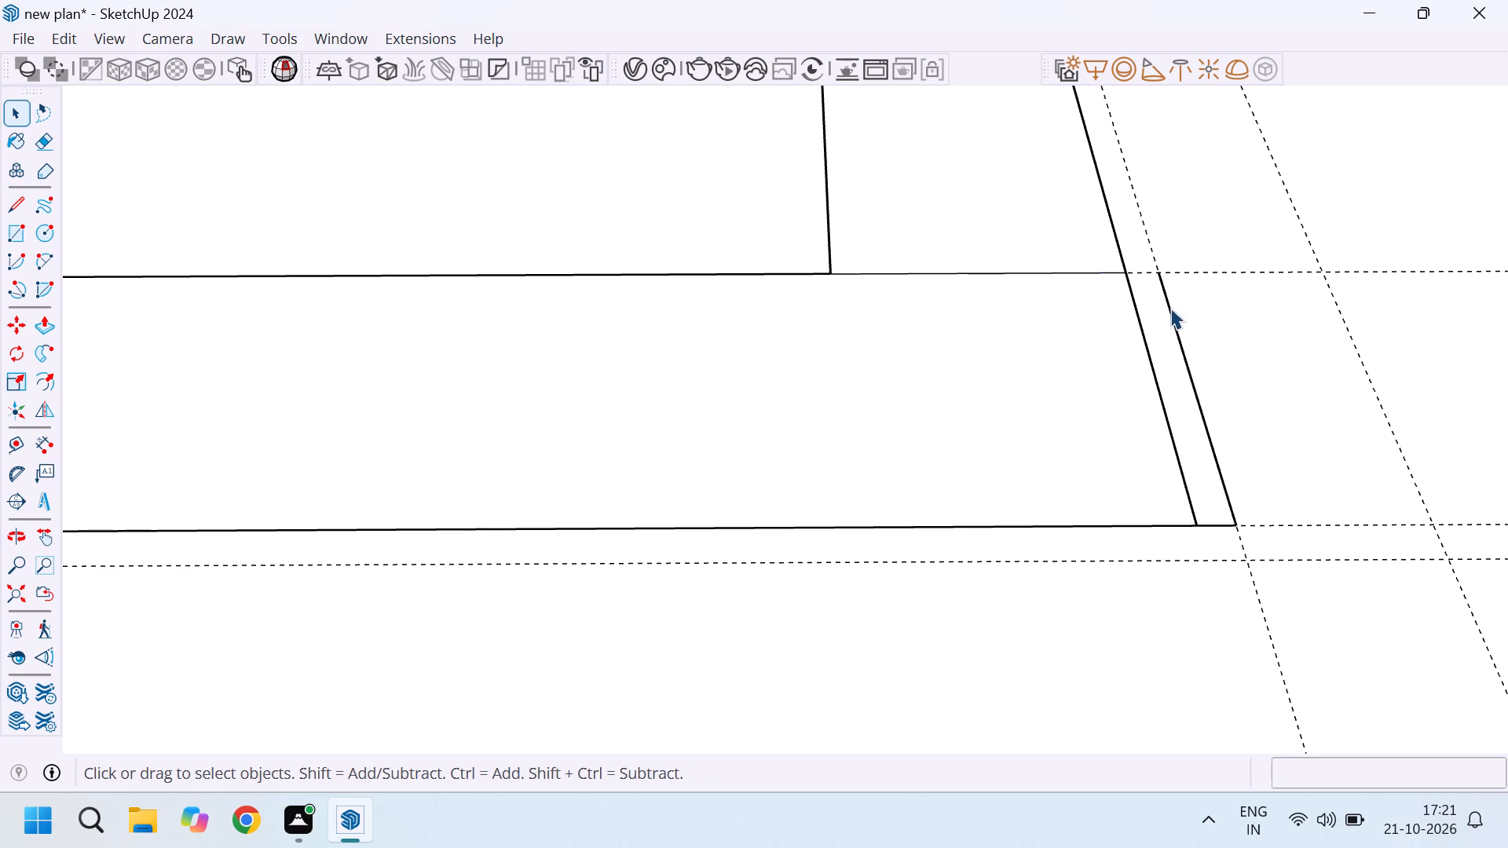
left_click(1171, 313)
key("Delete")
left_click(1214, 521)
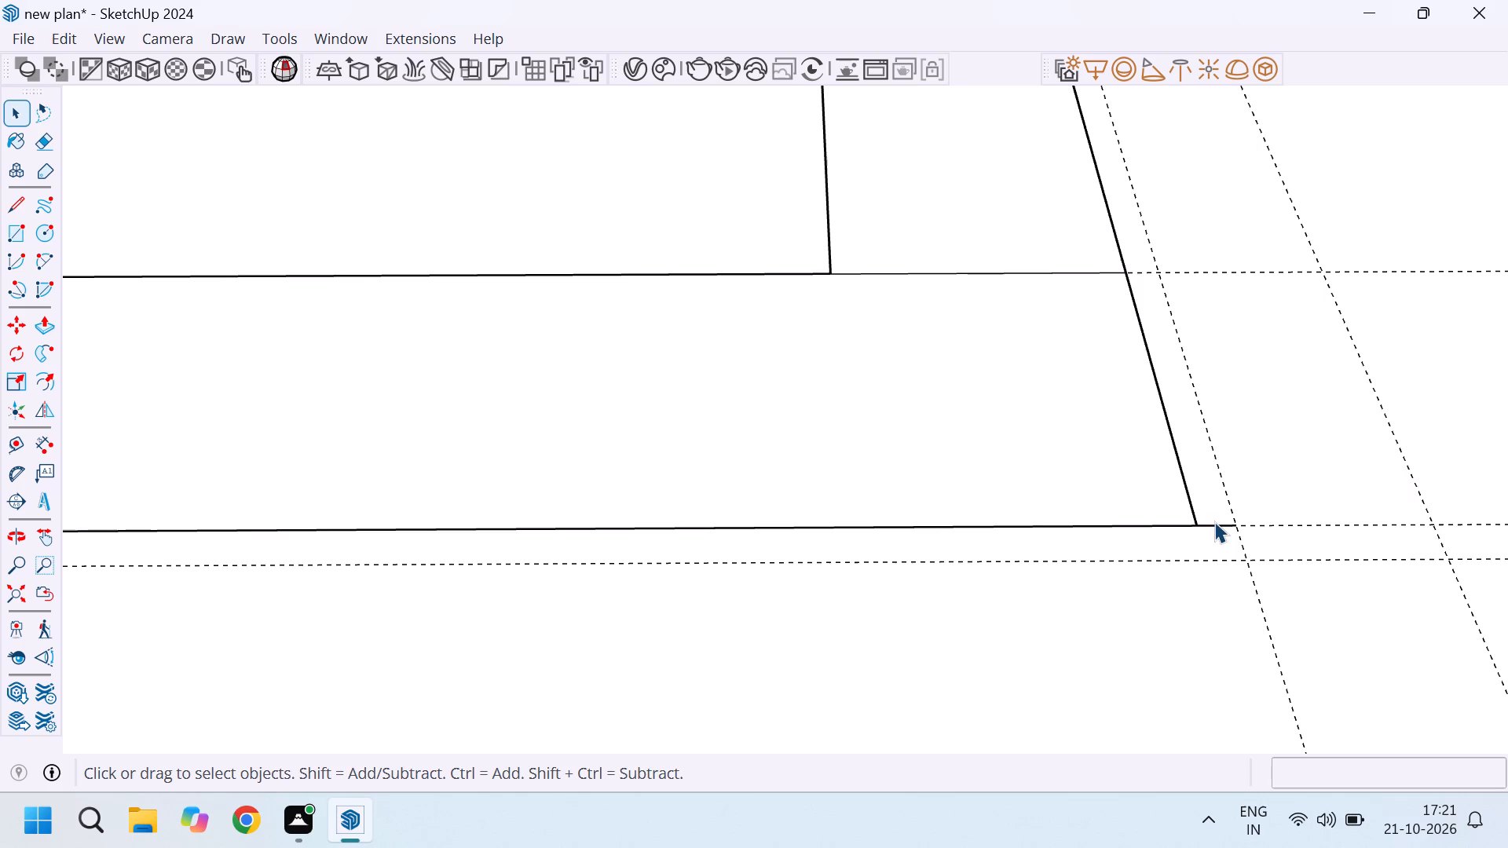
key("Delete")
key("ctrl+z")
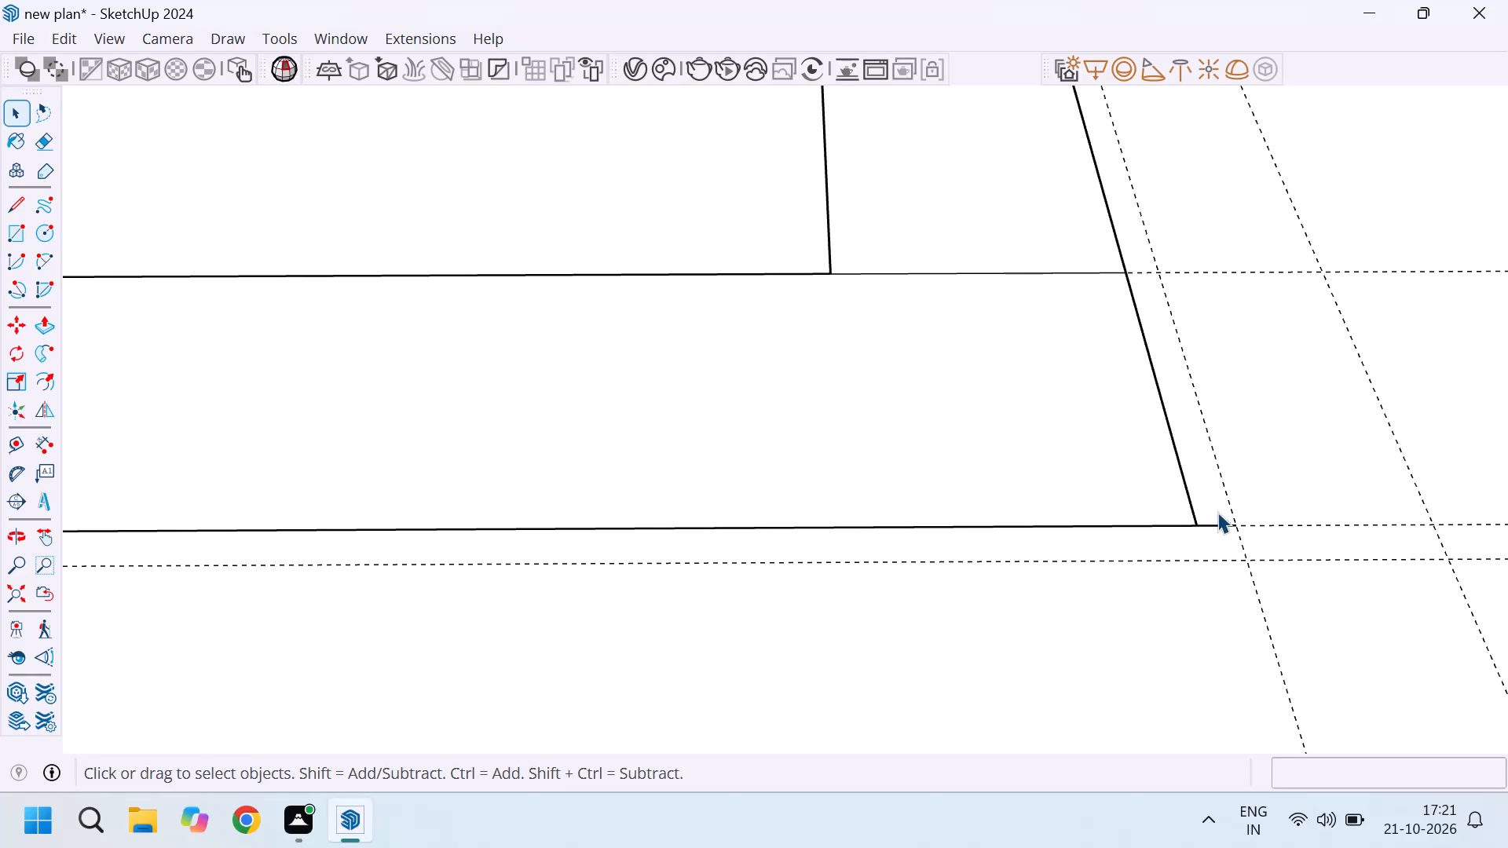
left_click(1217, 520)
left_click(1263, 441)
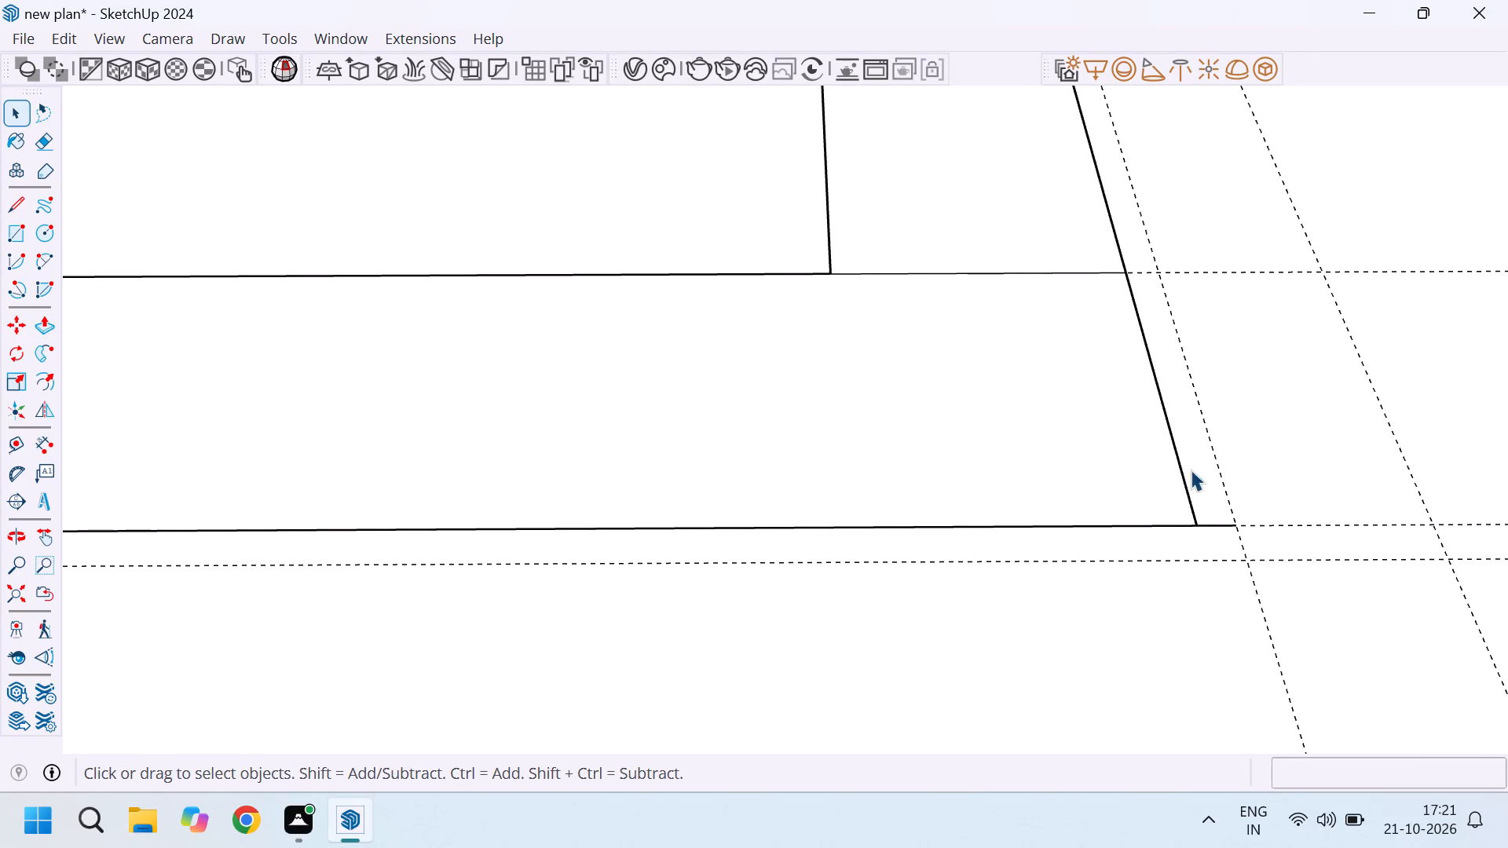
left_click(1212, 525)
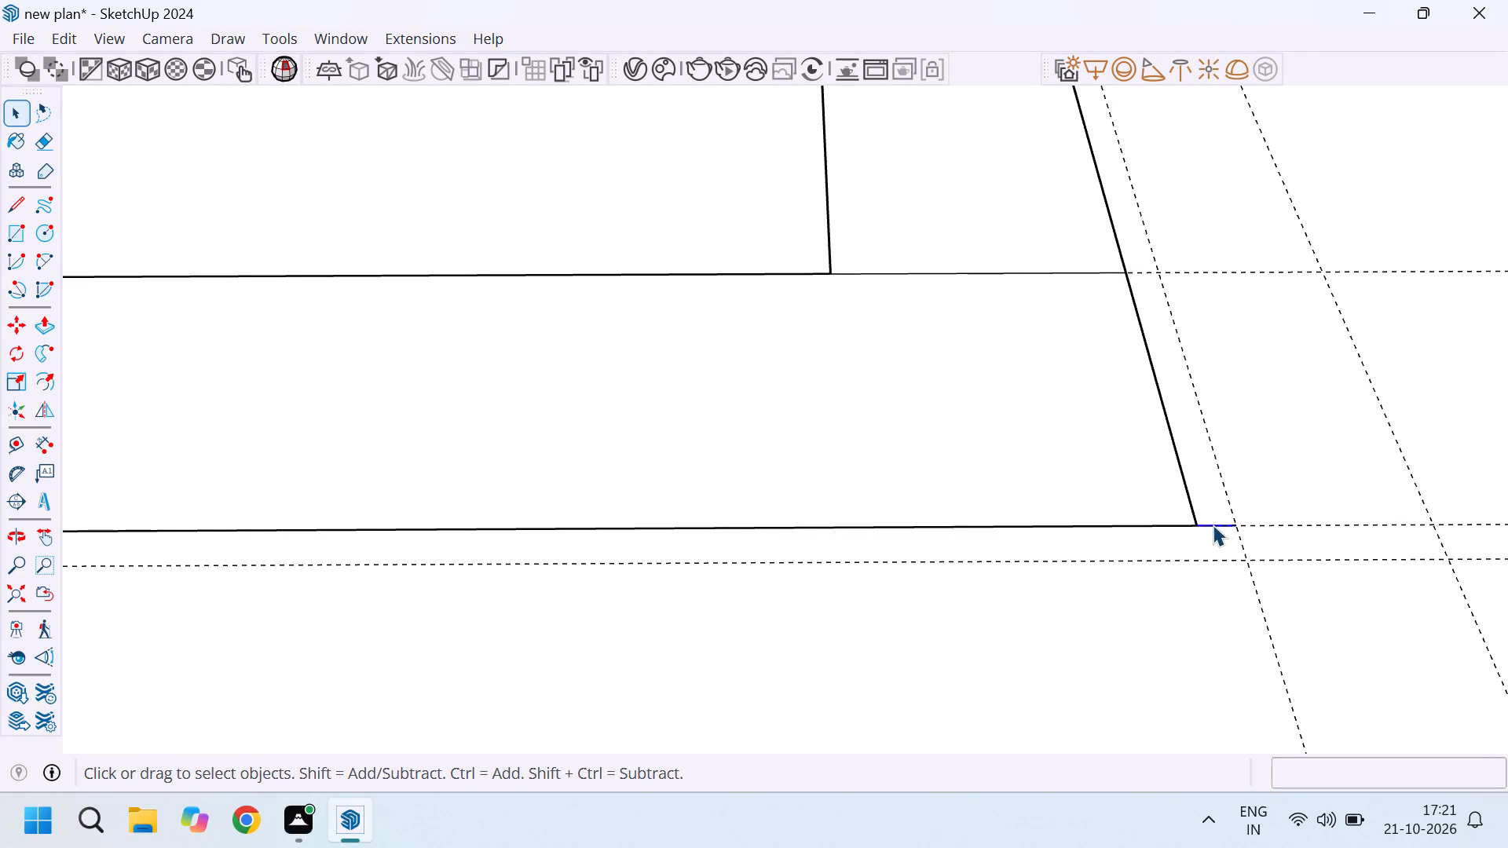
key("Delete")
Draw a 5" by 6'7" wall rectangle between the paired guides, from the rear cross guide to the front corner of the 12'2" wall's inner end.
scroll(1036, 381, "down", 11)
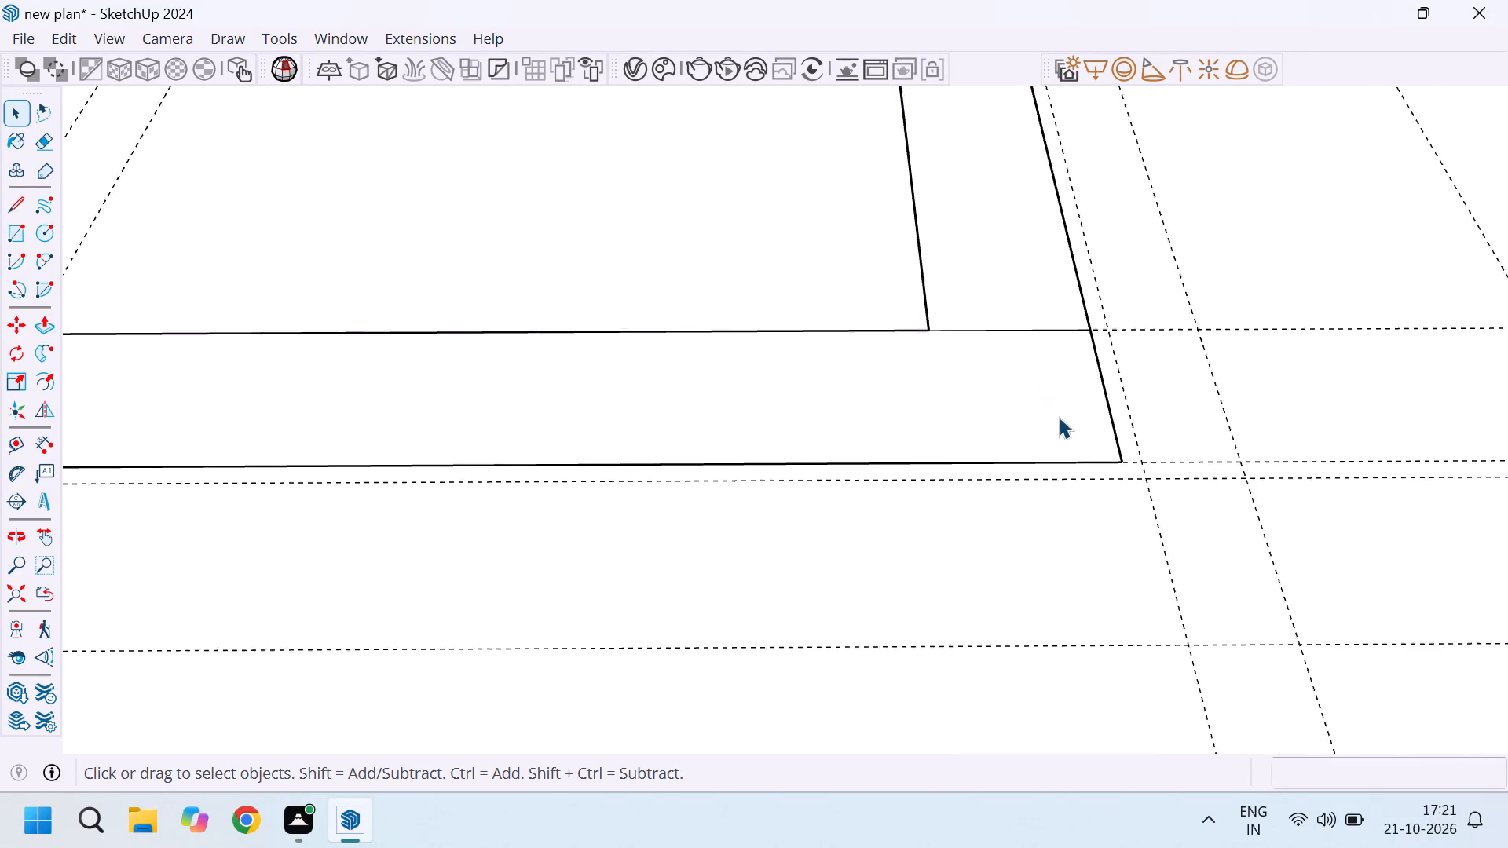
scroll(1043, 406, "down", 3)
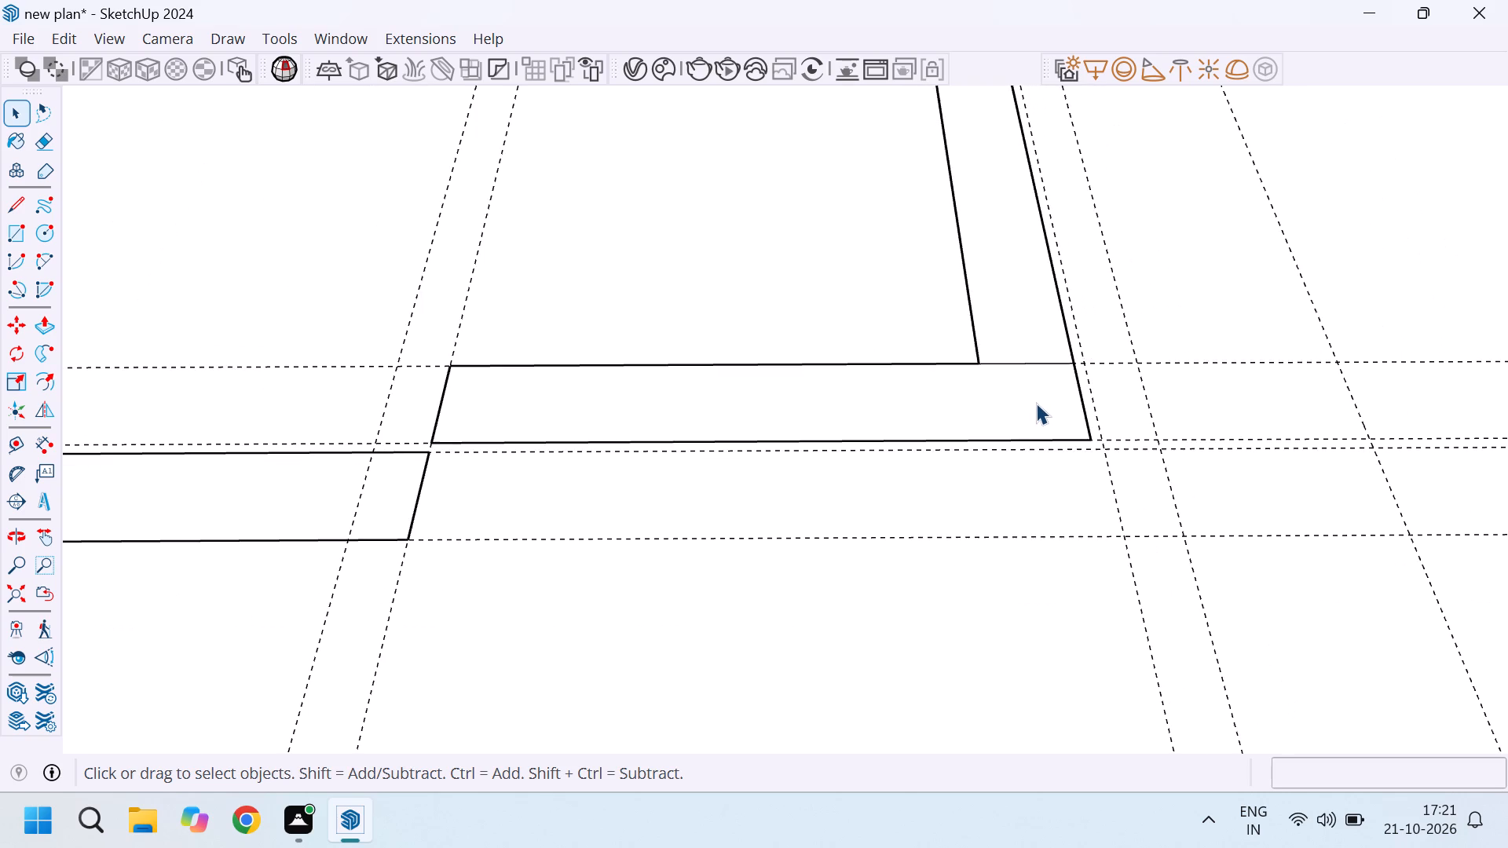
scroll(1019, 411, "down", 5)
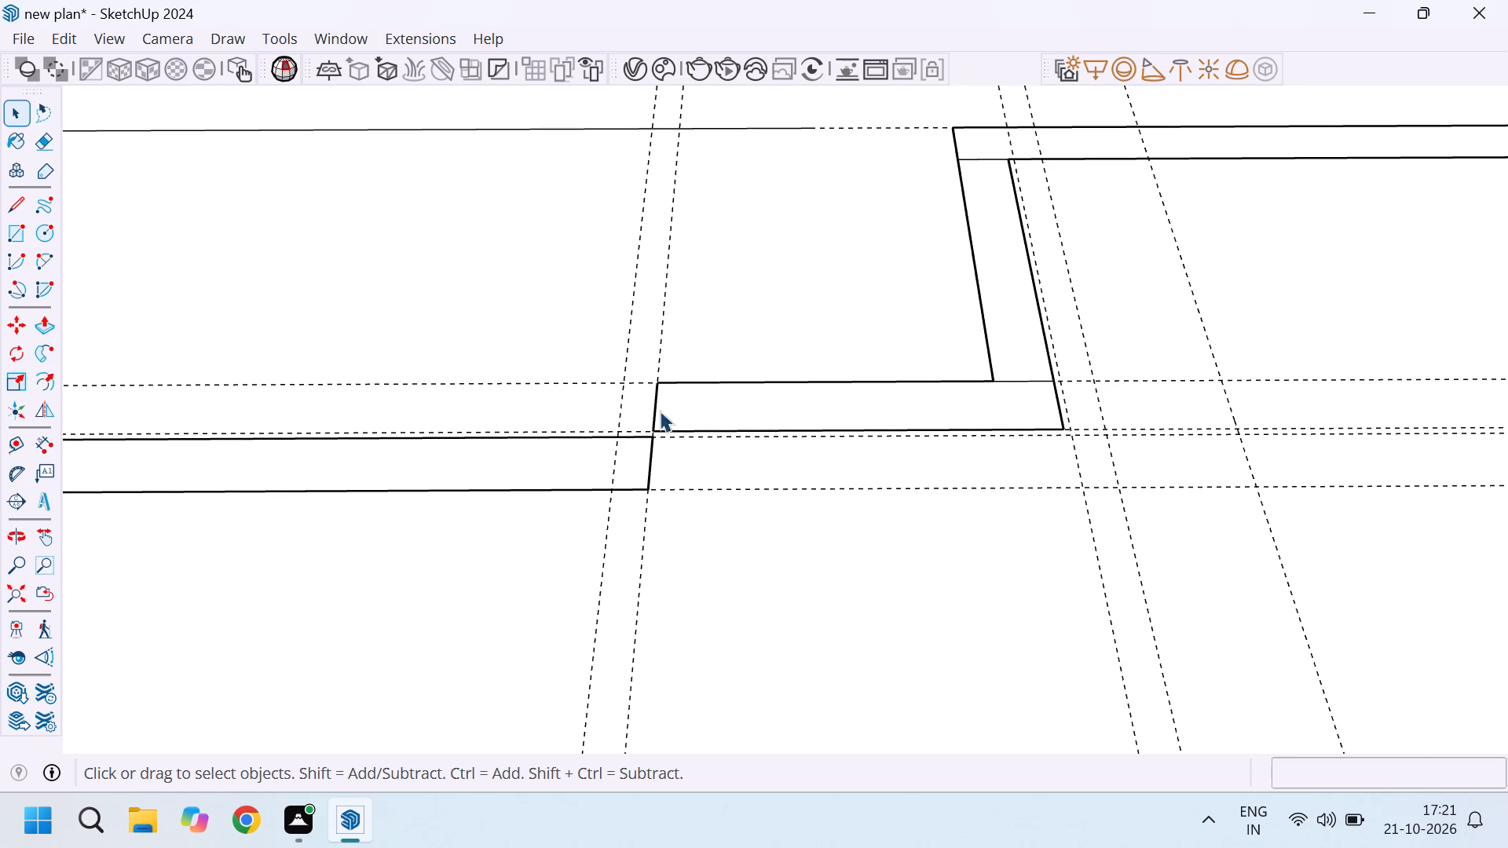
scroll(673, 426, "up", 2)
scroll(678, 429, "down", 4)
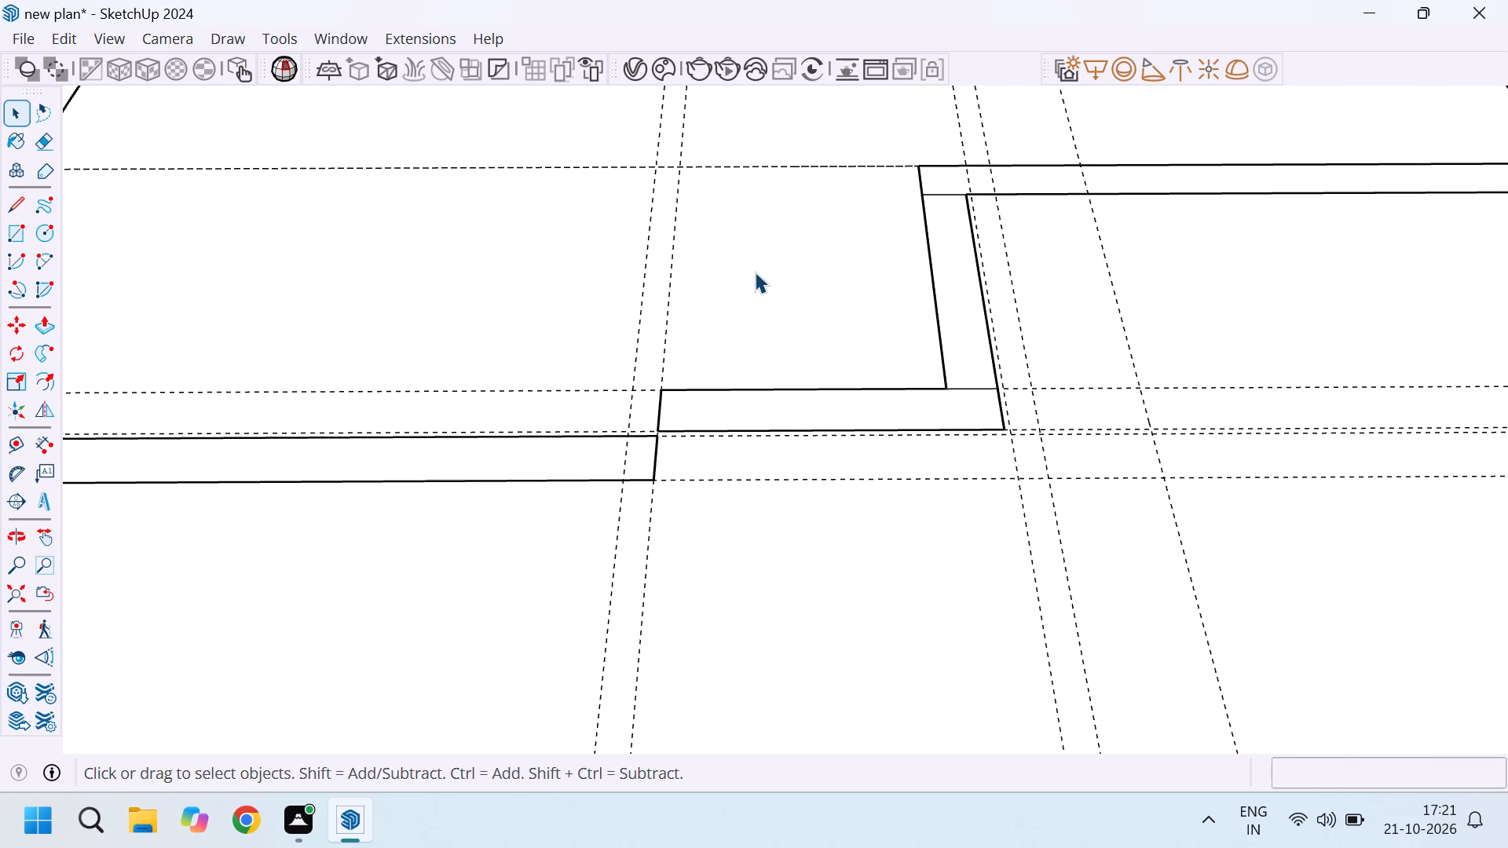
scroll(696, 415, "up", 2)
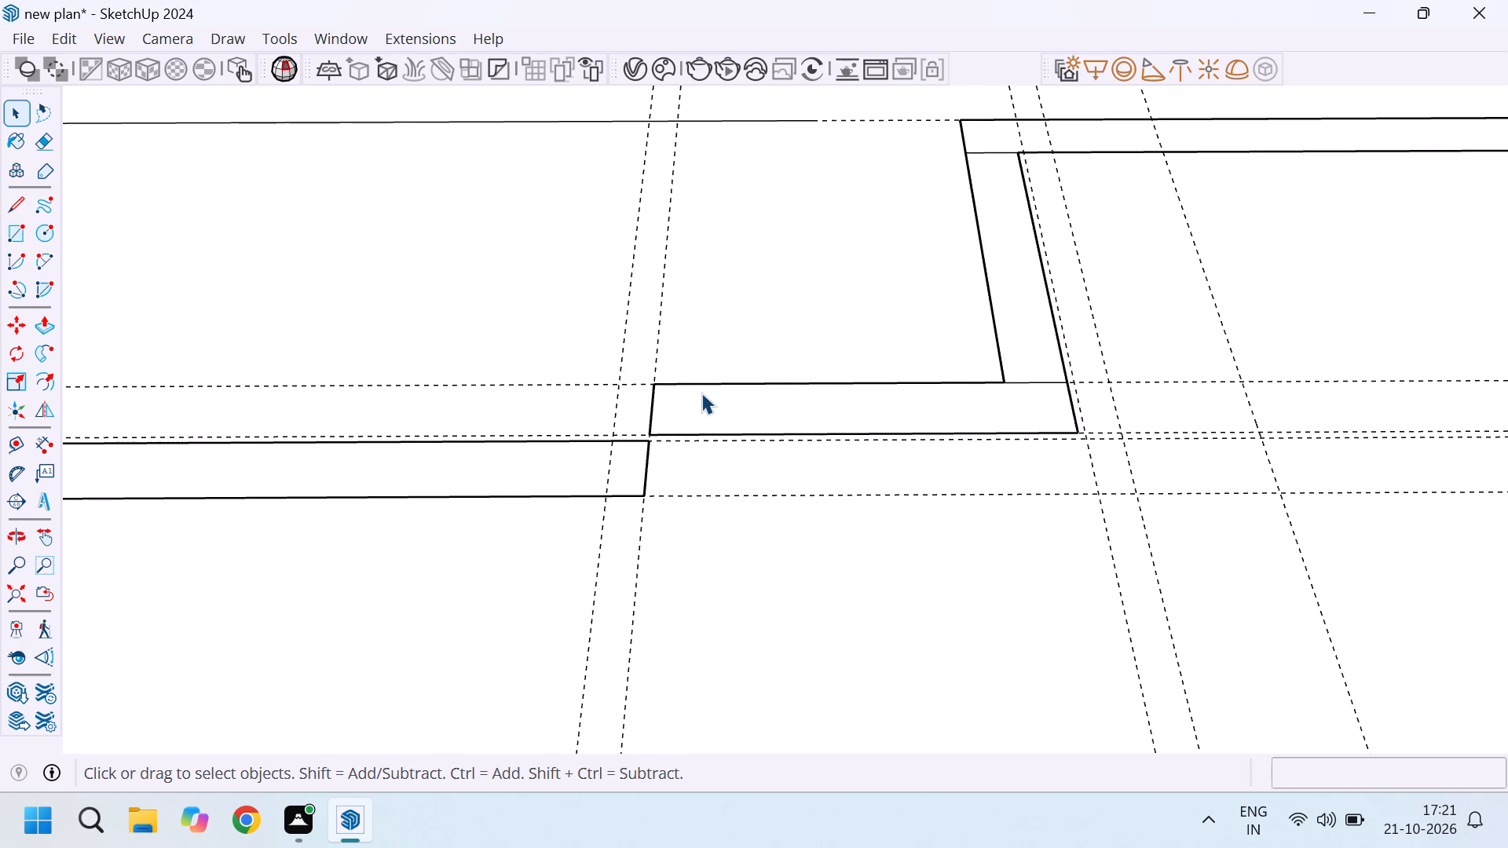
scroll(703, 393, "down", 3)
key("r")
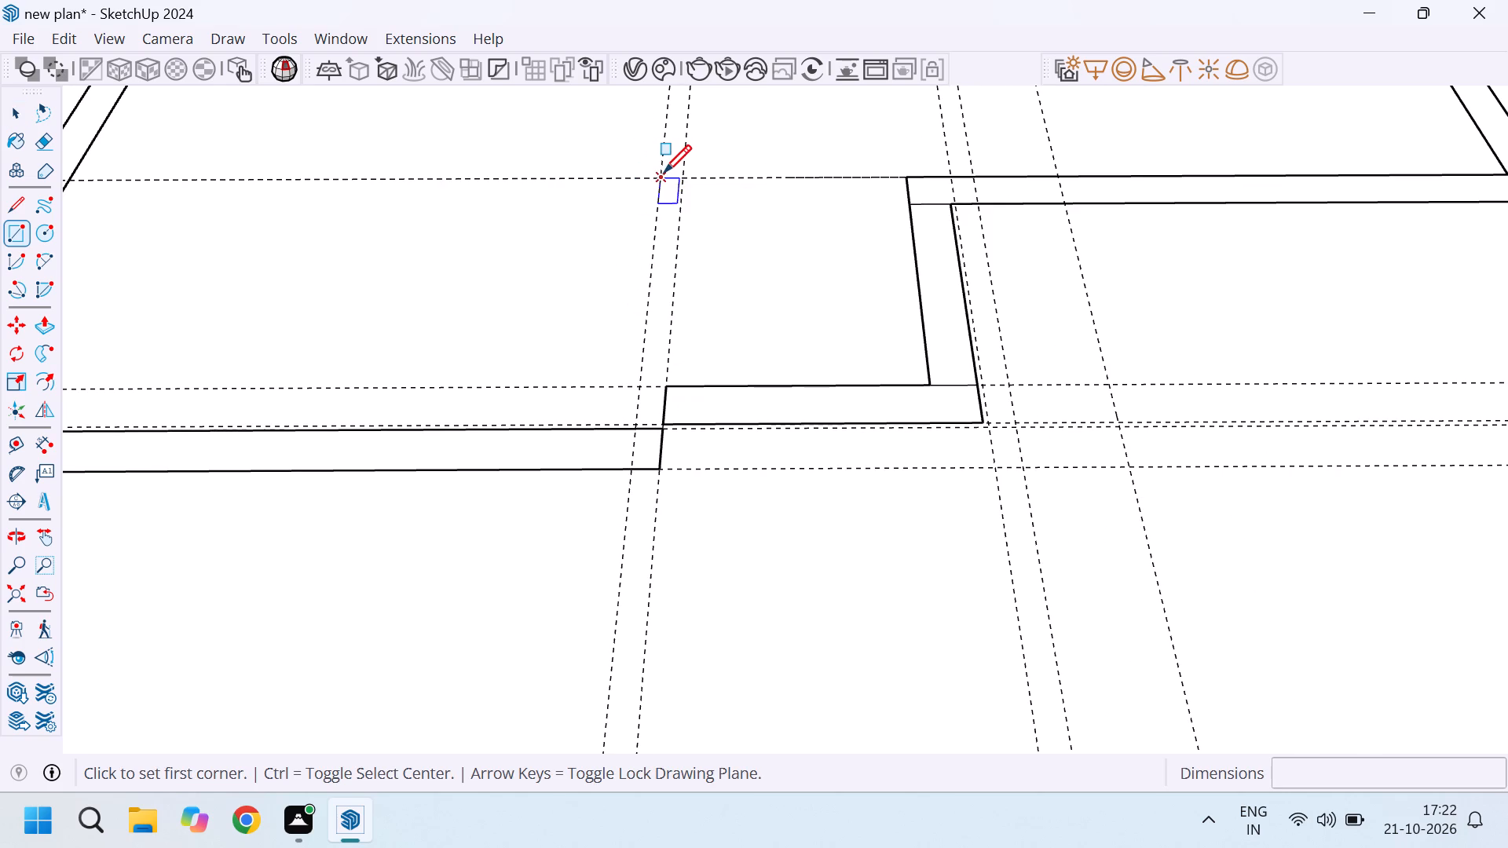
left_click(664, 172)
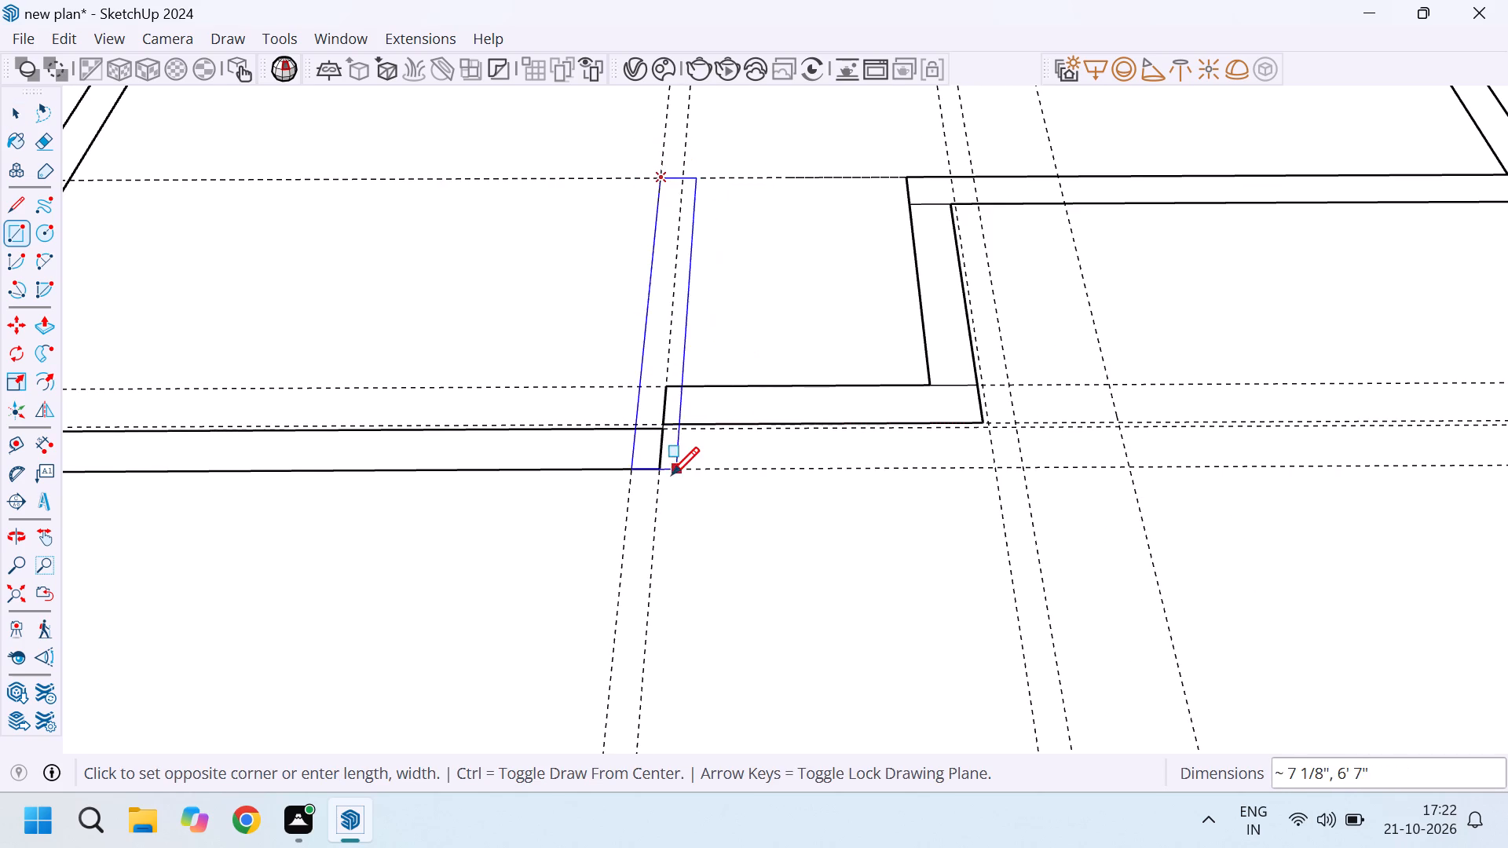
scroll(667, 475, "up", 5)
left_click(656, 464)
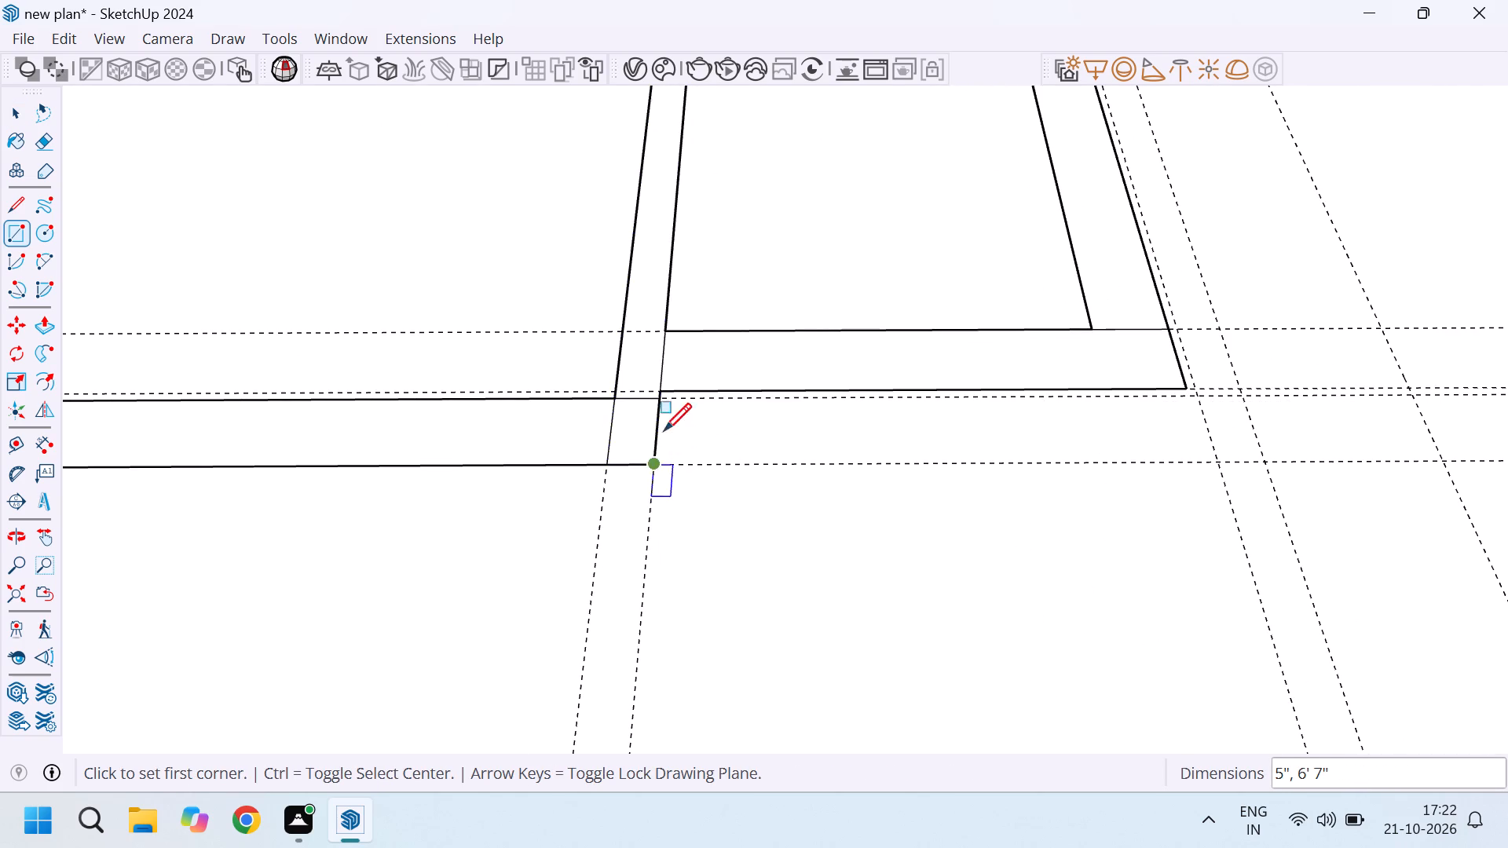
Delete the three overlapping edges inside the junction of the 5" wall with the 12'2" and 5' walls.
scroll(655, 413, "up", 9)
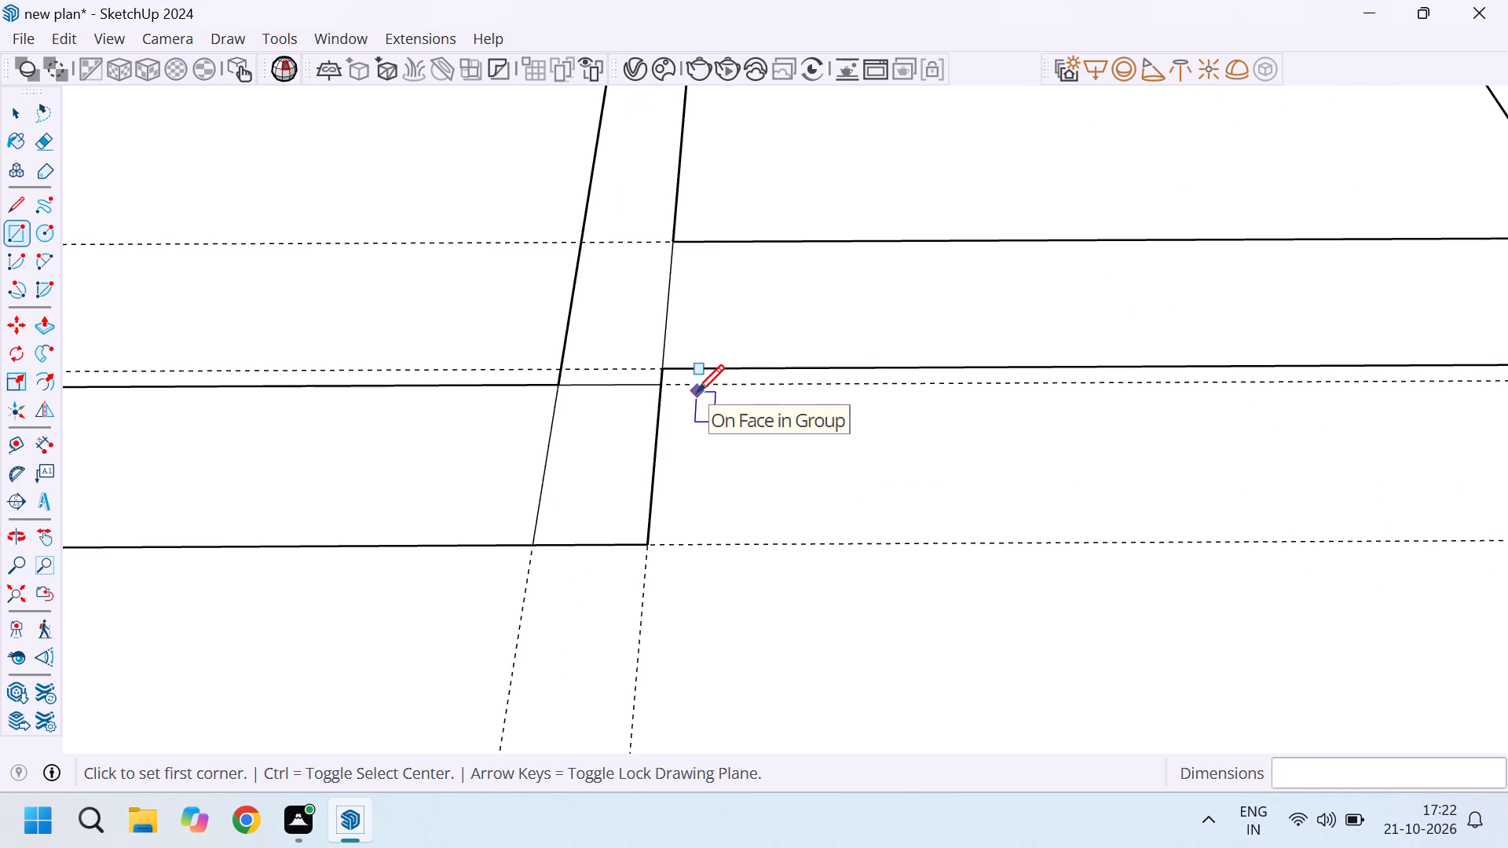
scroll(642, 383, "up", 8)
key("space")
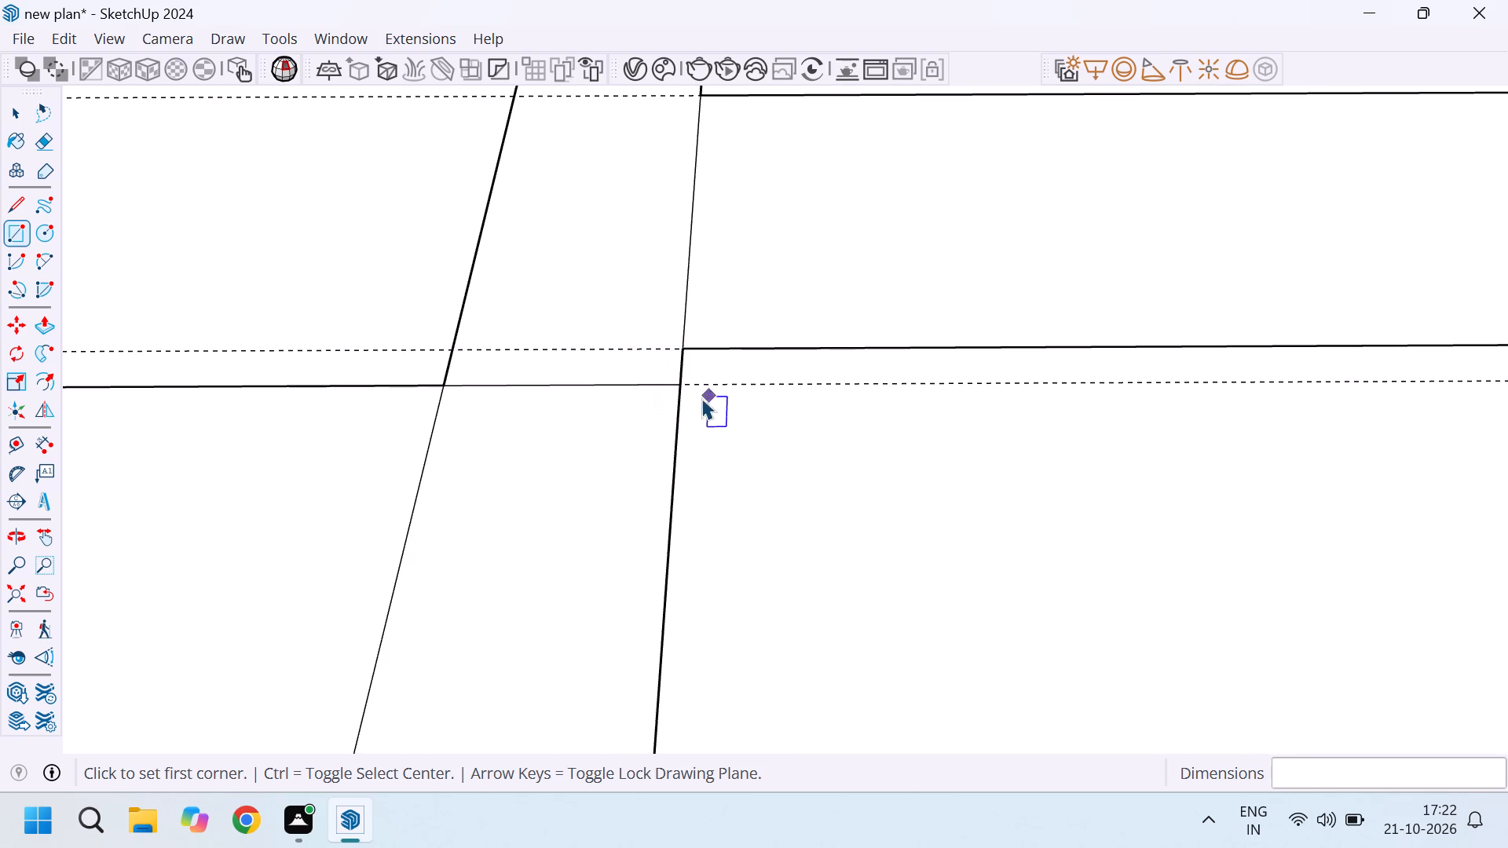
scroll(703, 432, "down", 3)
scroll(682, 366, "down", 2)
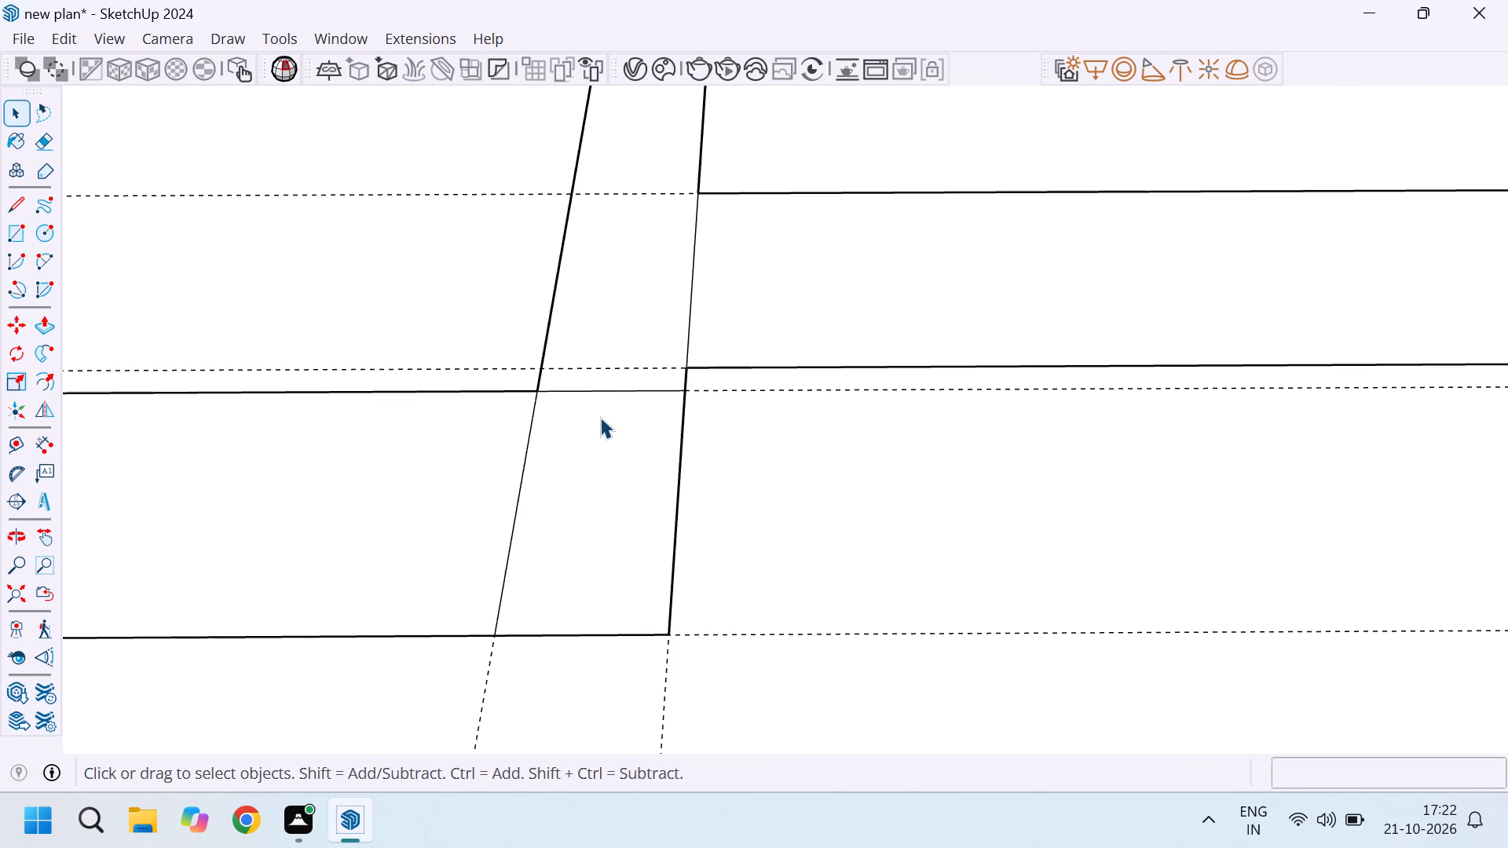
left_click(611, 386)
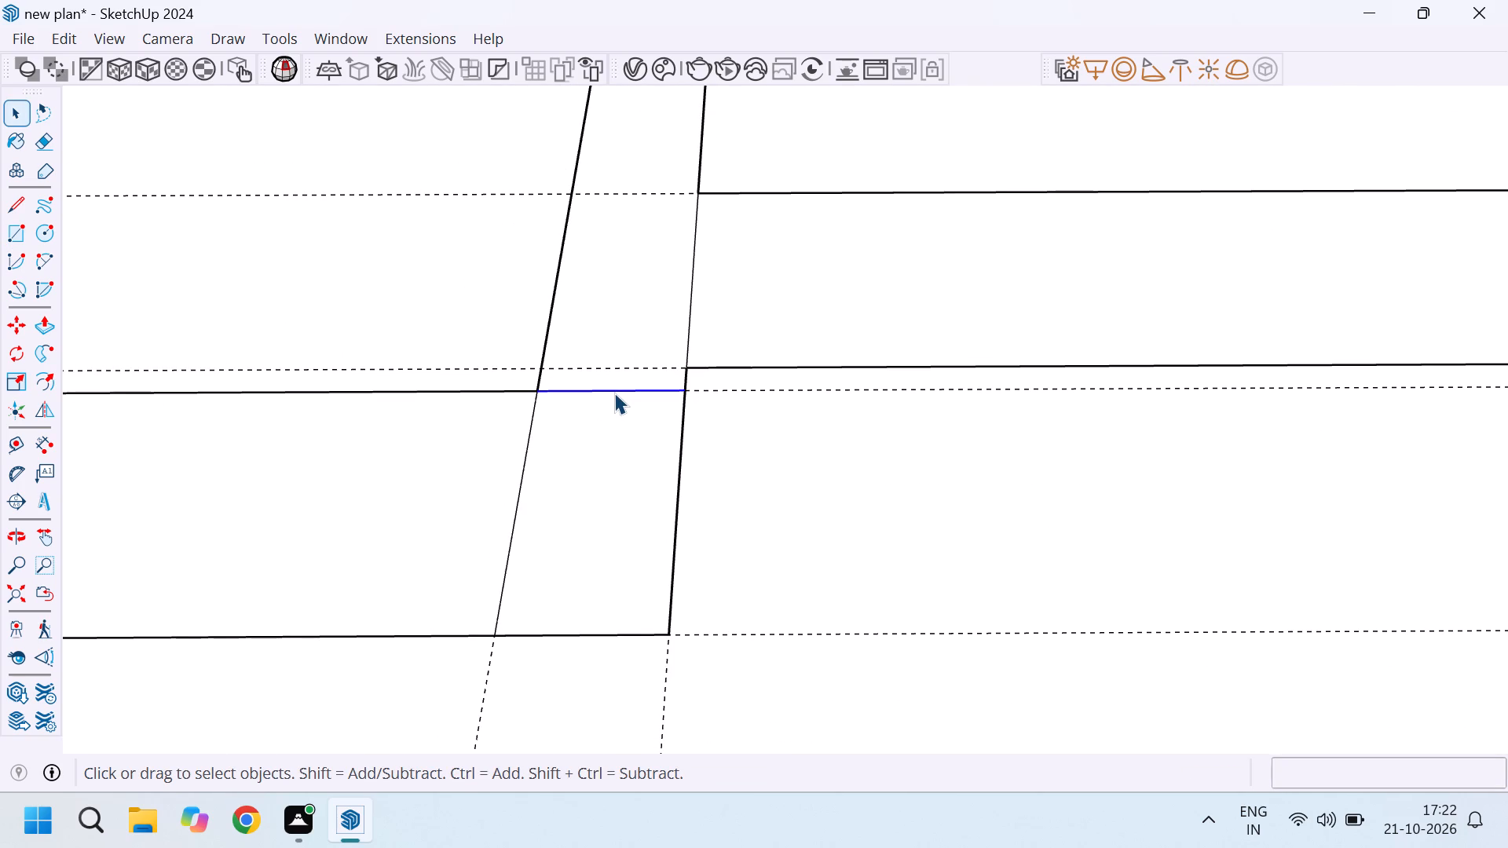
key("Delete")
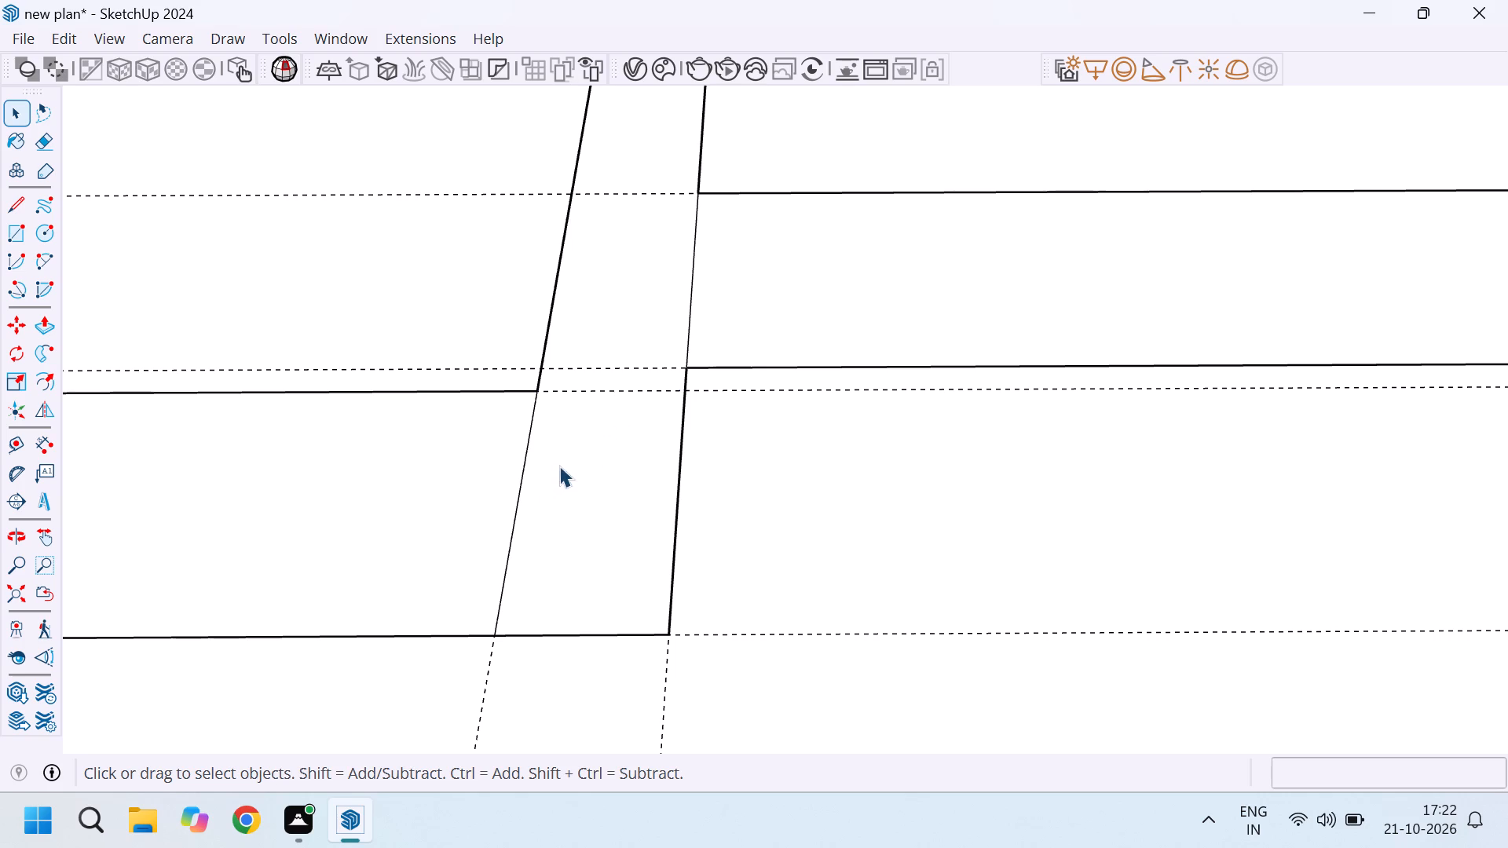
left_click(512, 546)
key("Delete")
left_click(694, 298)
key("Delete")
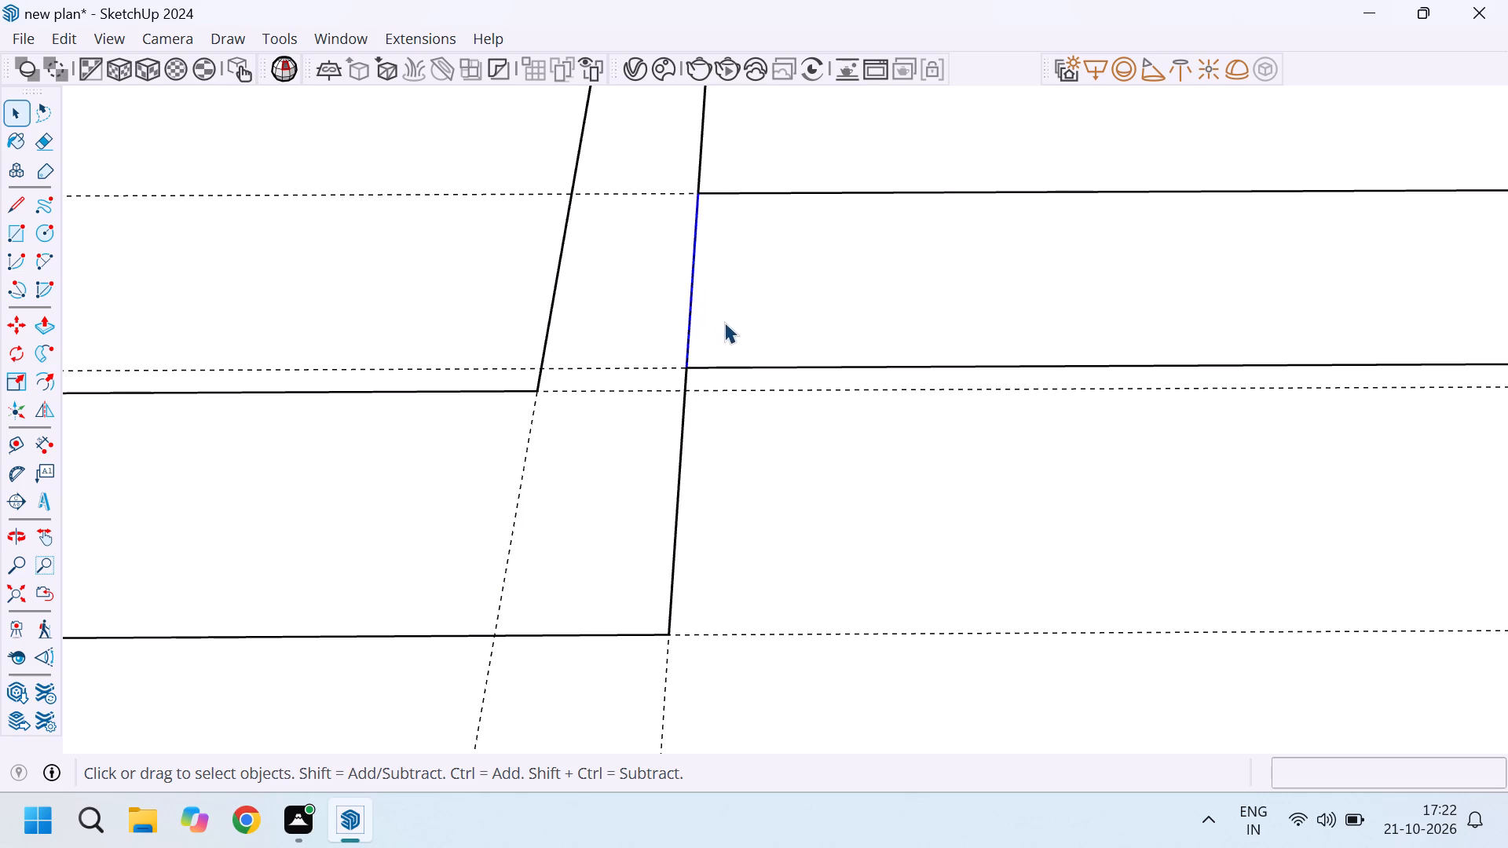
Examine the joined front walls and the open area between them and the small room behind.
scroll(756, 344, "down", 9)
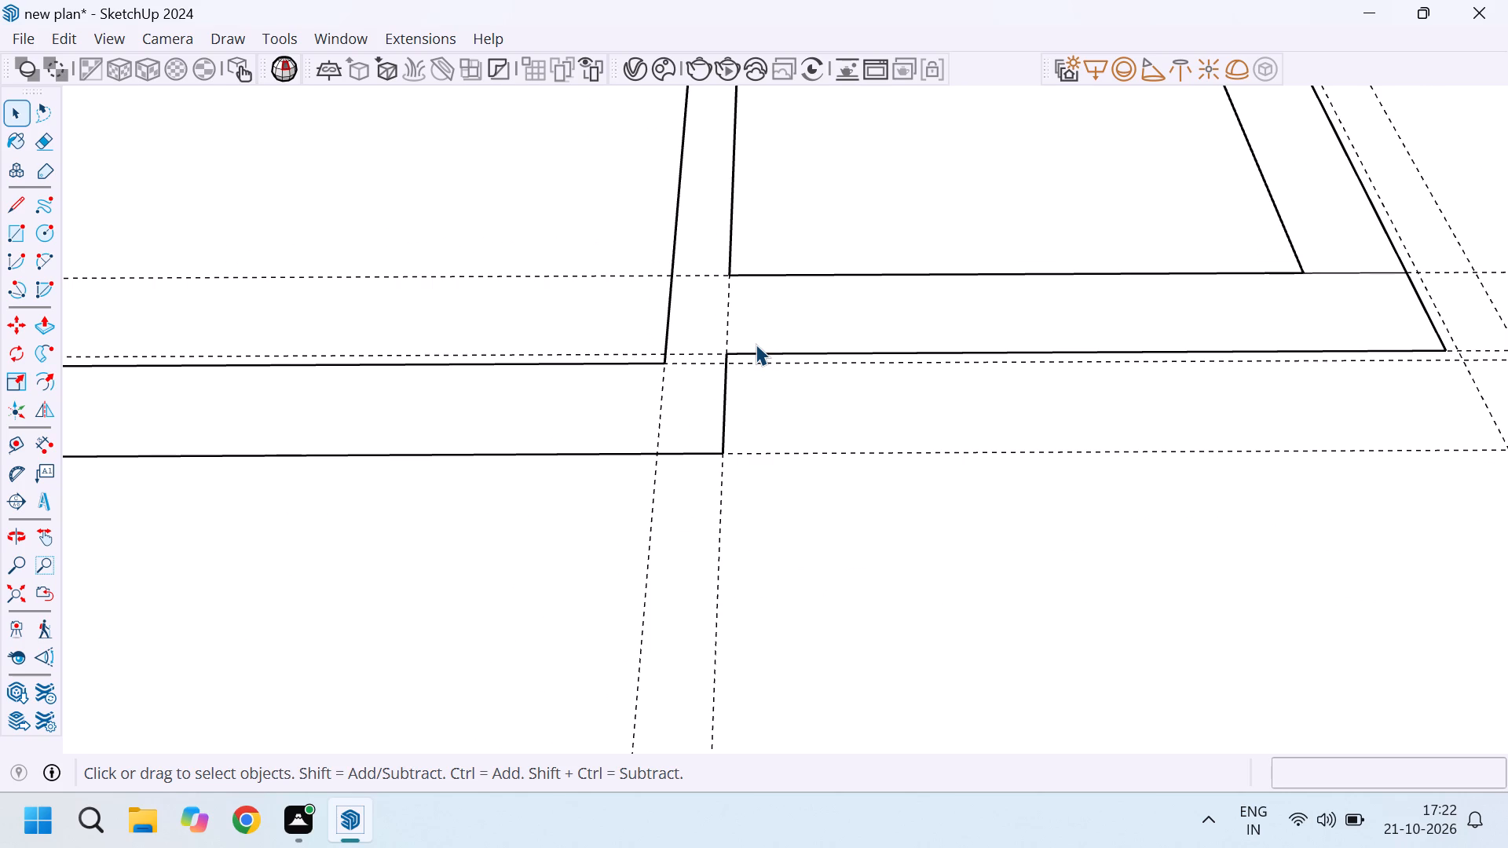
scroll(726, 356, "down", 4)
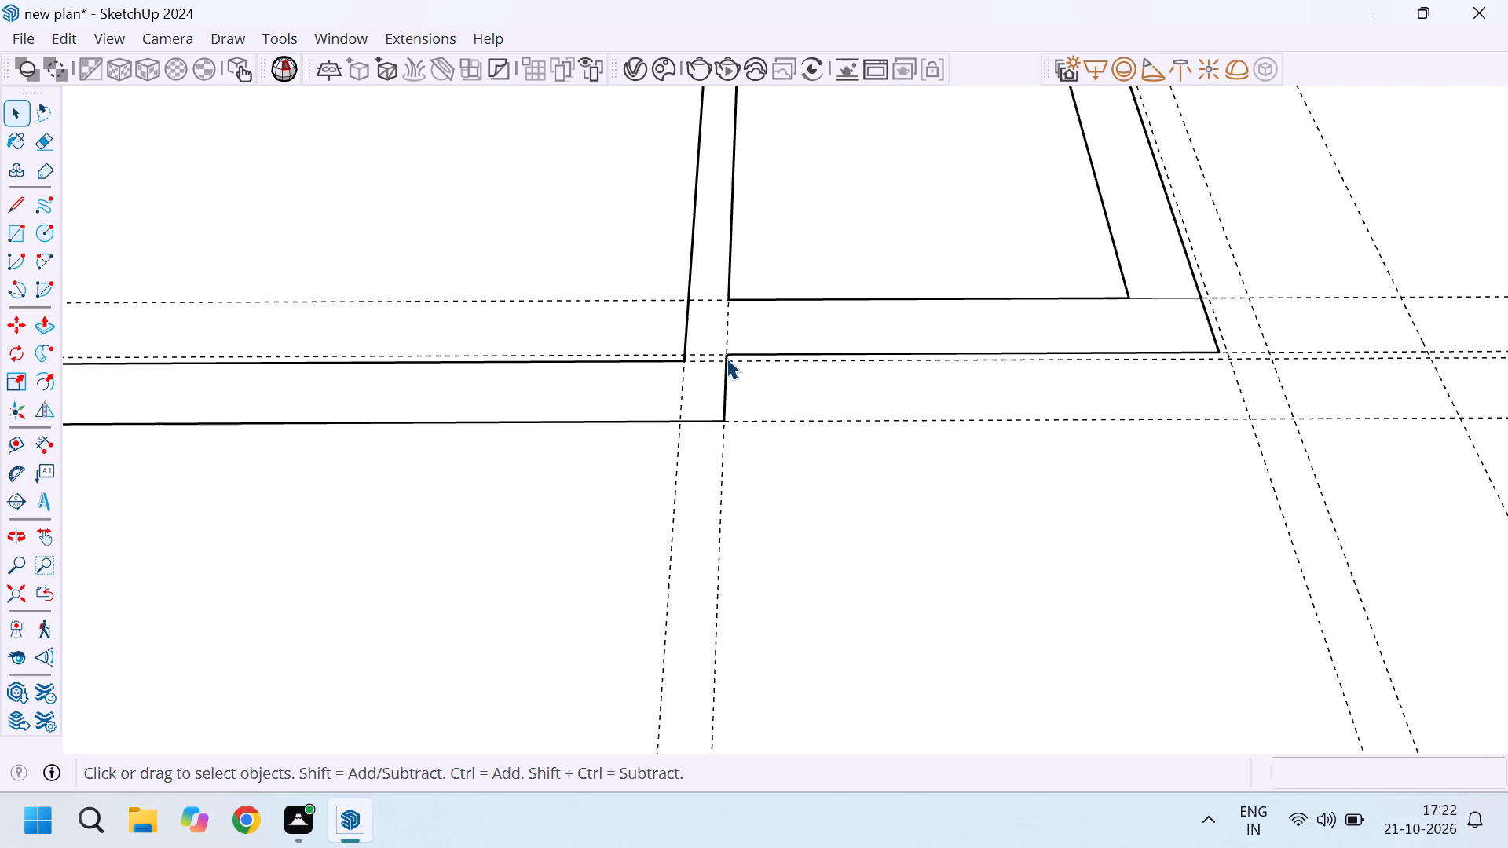
scroll(728, 357, "down", 5)
scroll(921, 318, "down", 4)
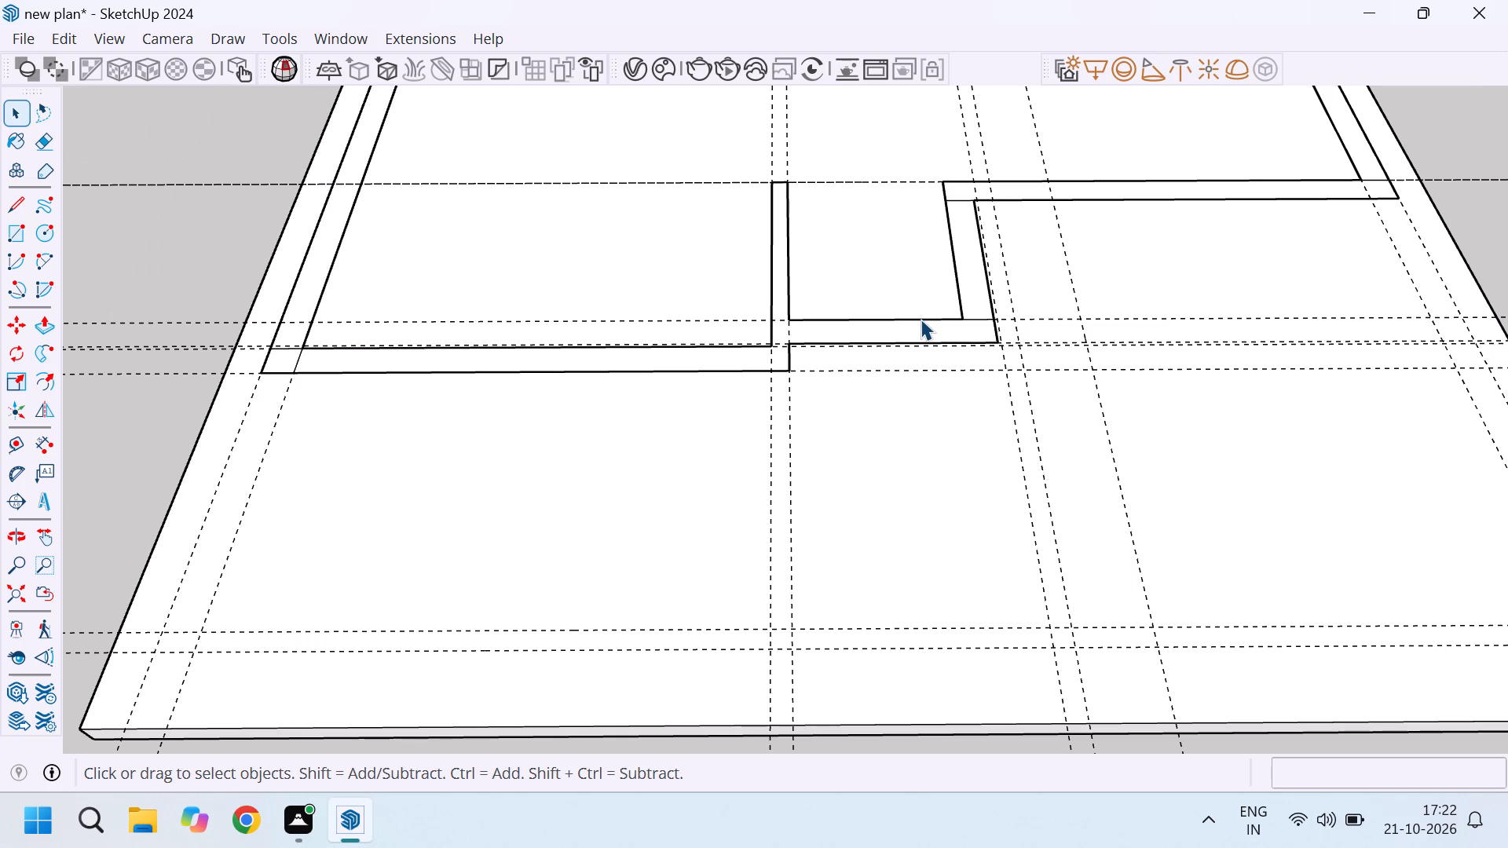
scroll(825, 160, "up", 2)
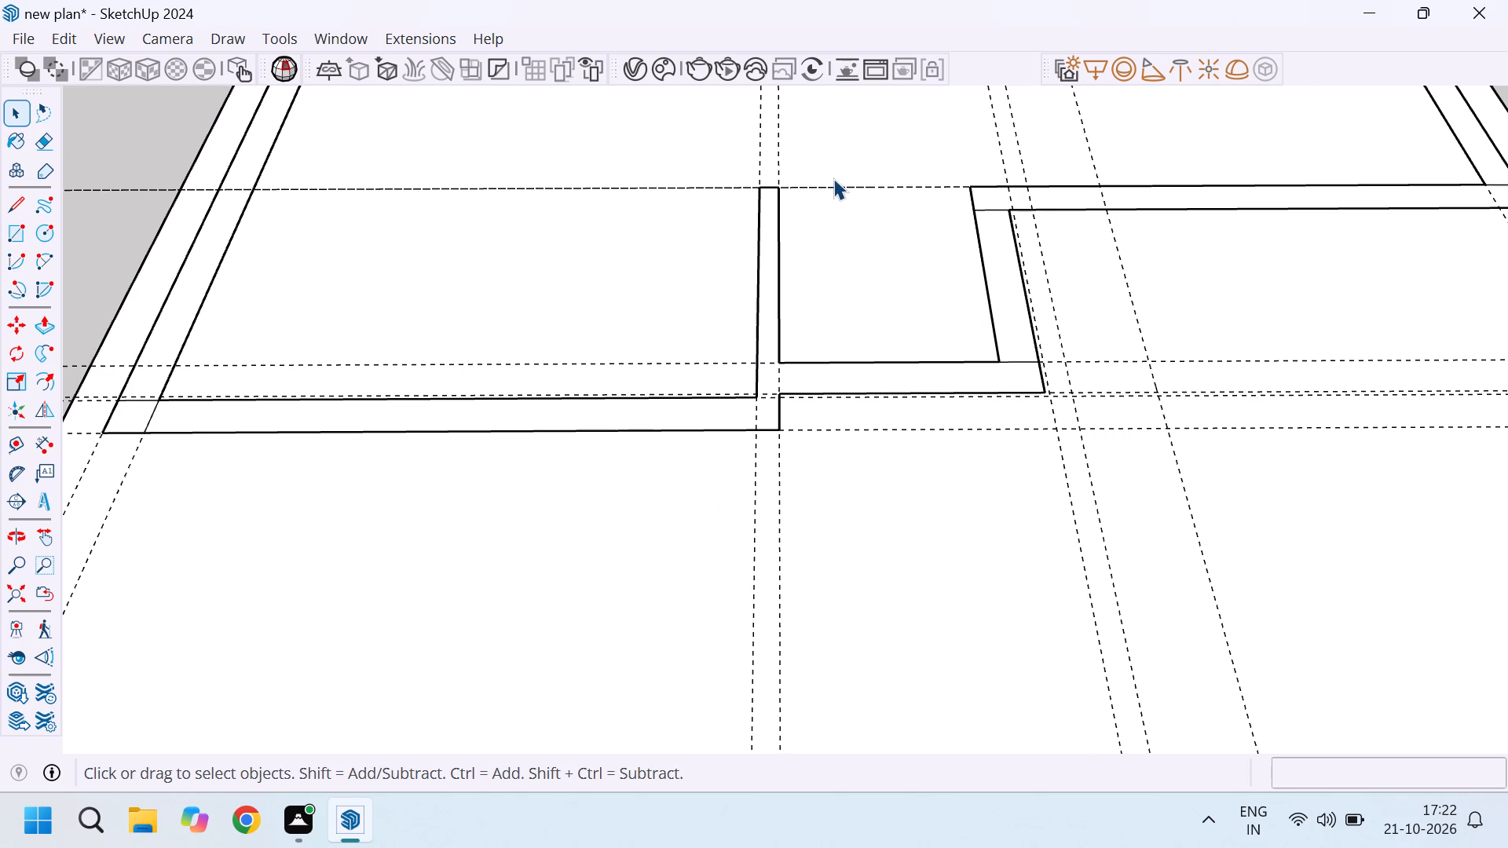
scroll(833, 178, "up", 5)
scroll(812, 278, "down", 12)
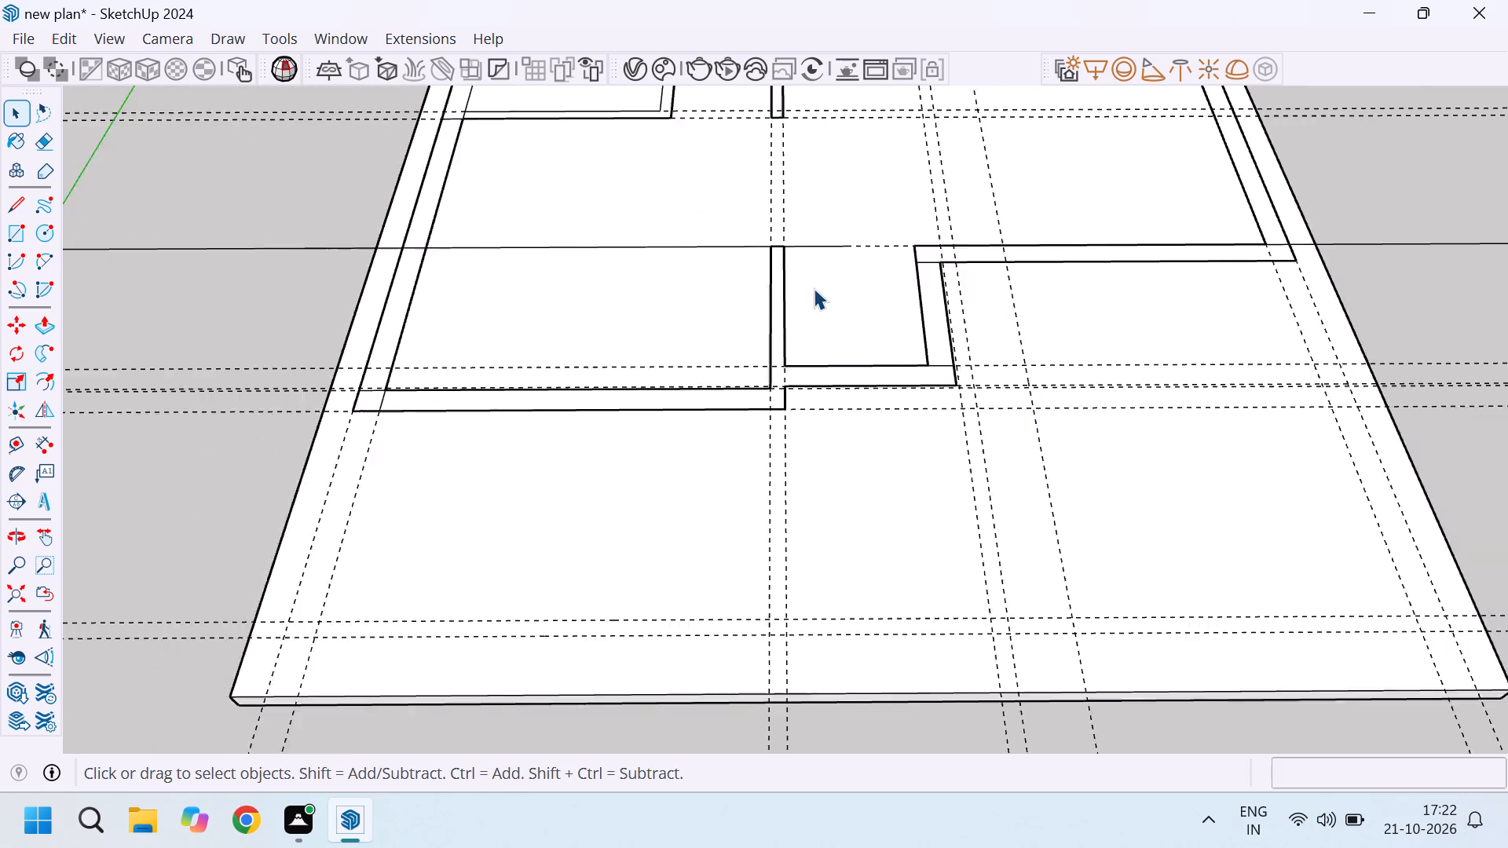
scroll(912, 257, "up", 2)
scroll(823, 309, "down", 5)
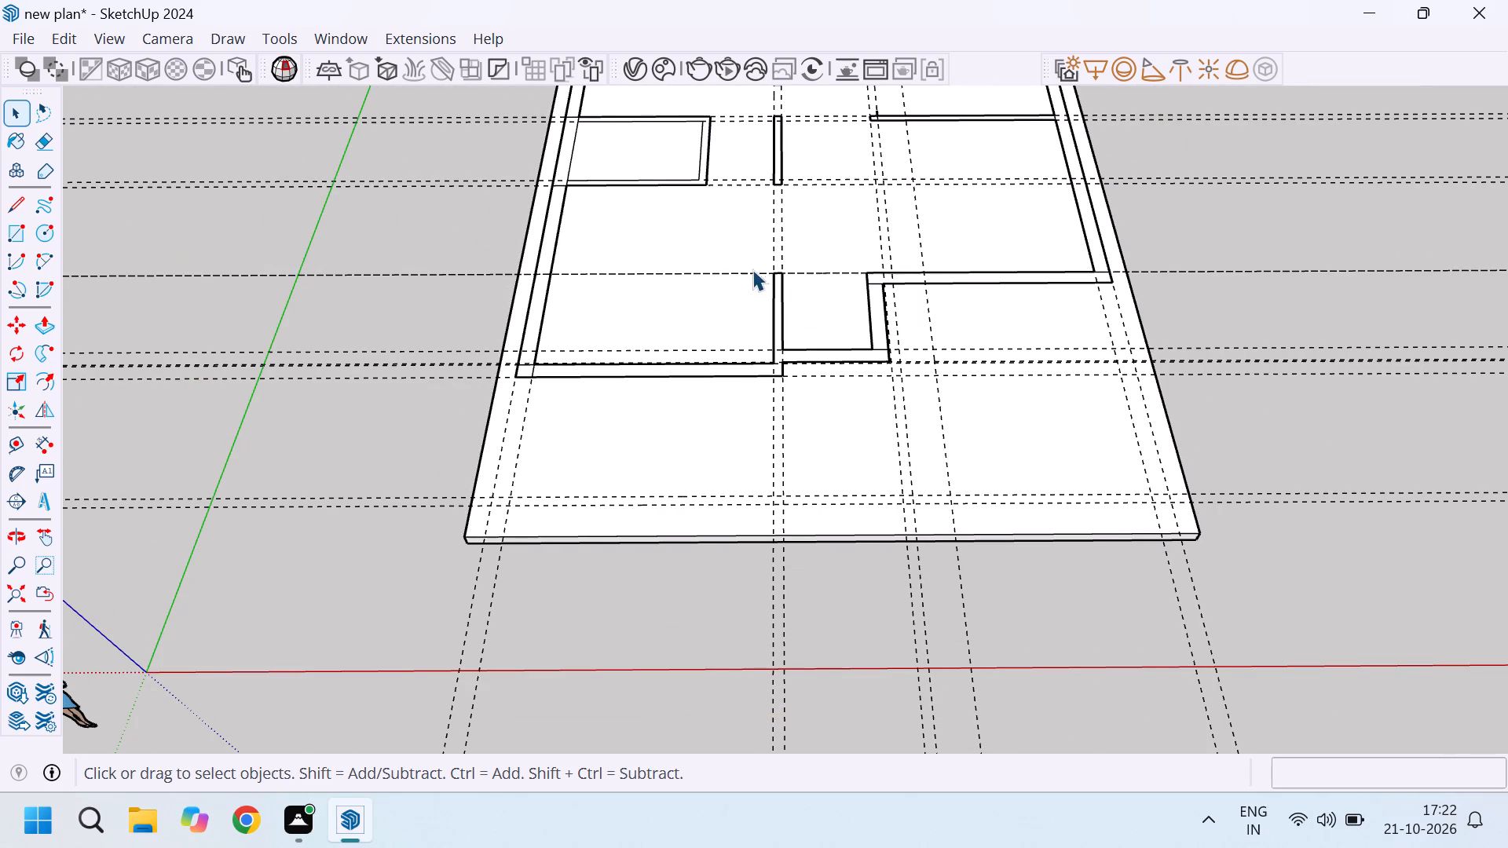
scroll(750, 166, "up", 10)
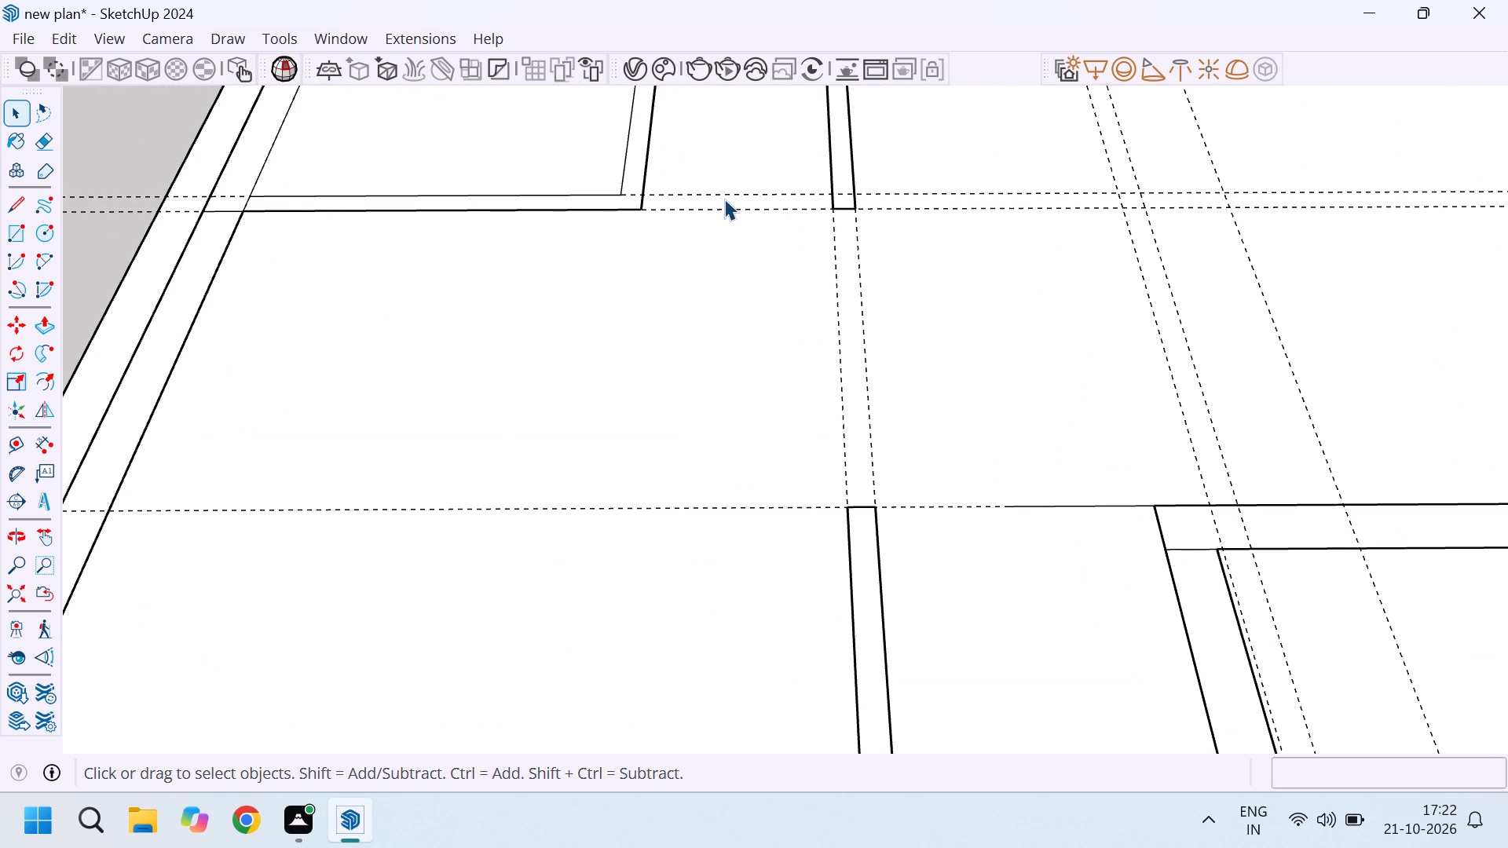
scroll(724, 199, "down", 6)
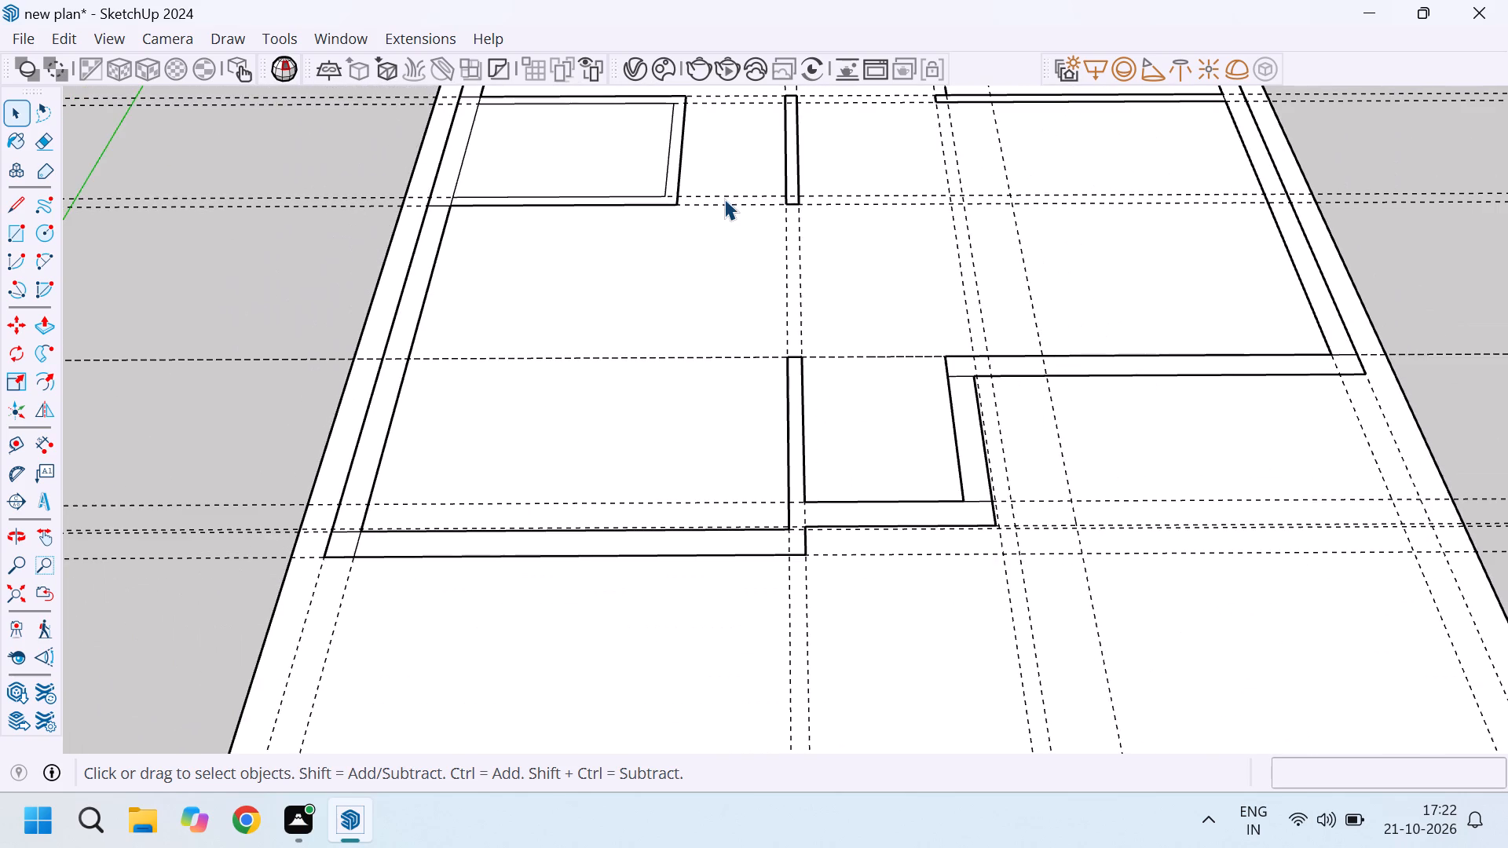
scroll(708, 136, "up", 4)
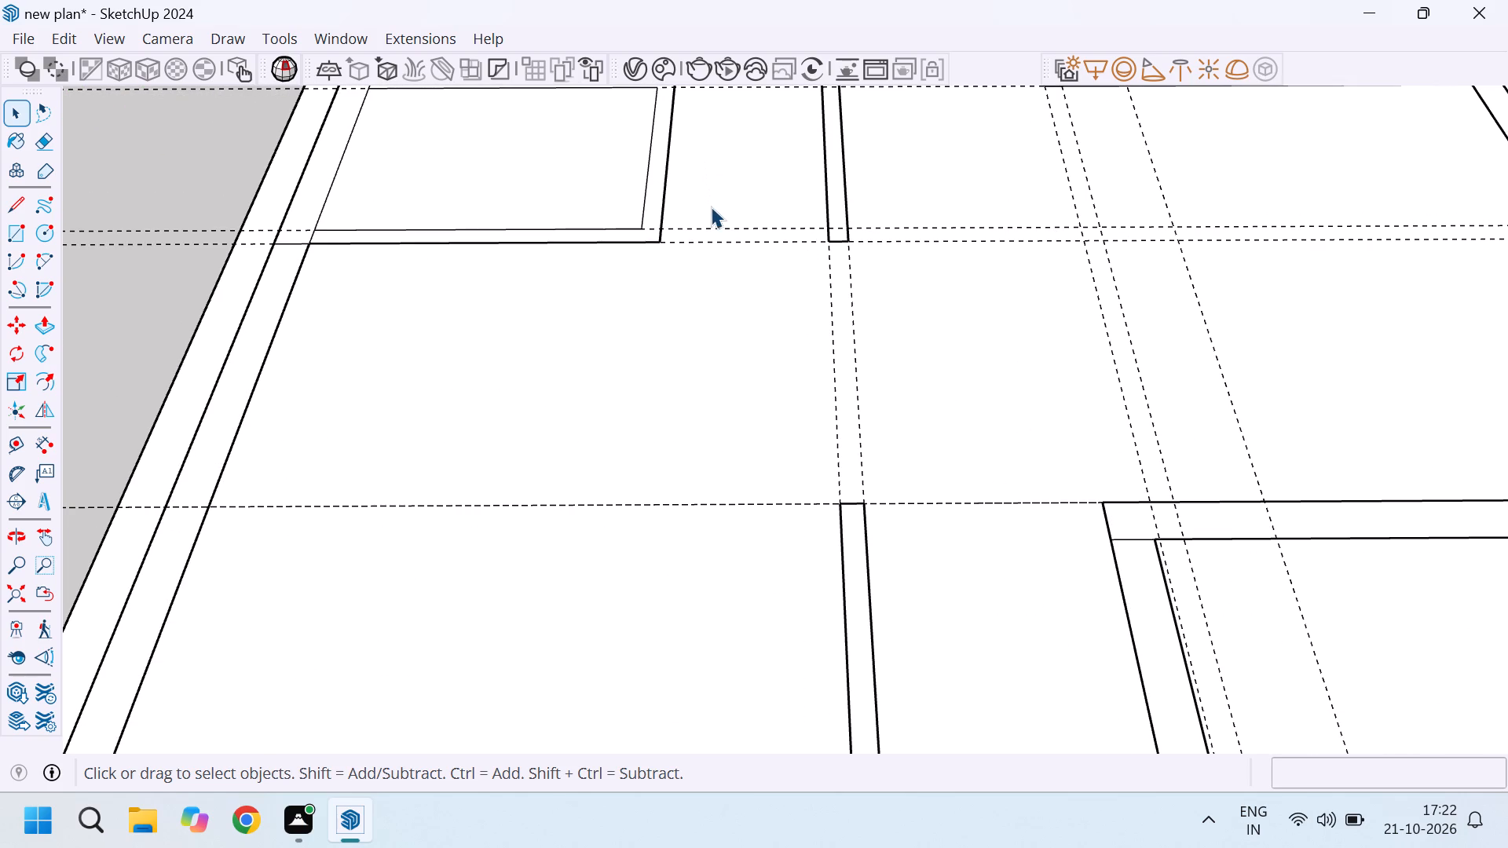
scroll(711, 207, "down", 2)
scroll(711, 208, "up", 2)
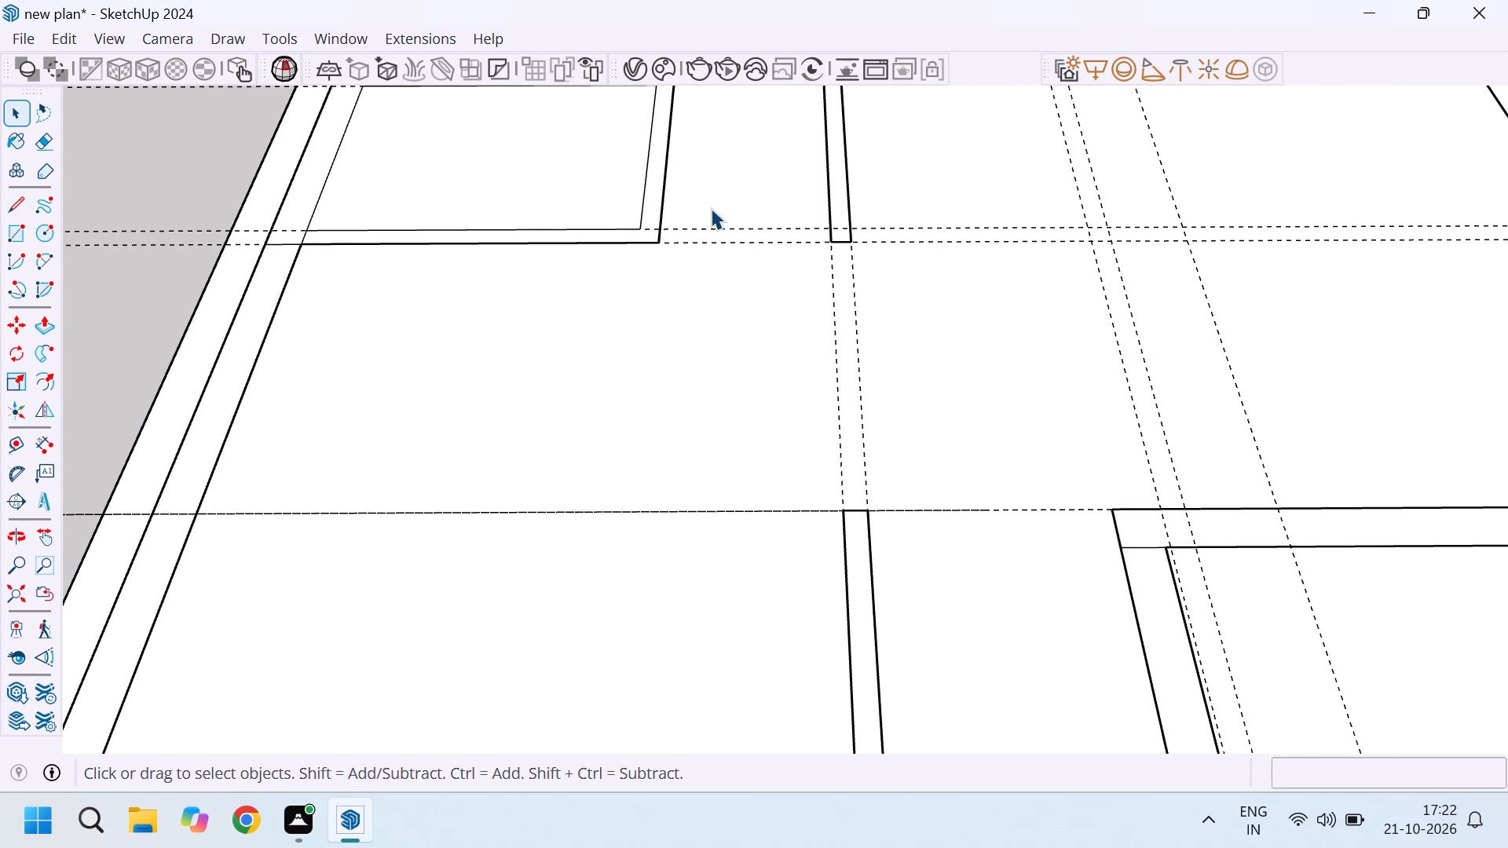
scroll(711, 208, "down", 2)
scroll(697, 201, "up", 1)
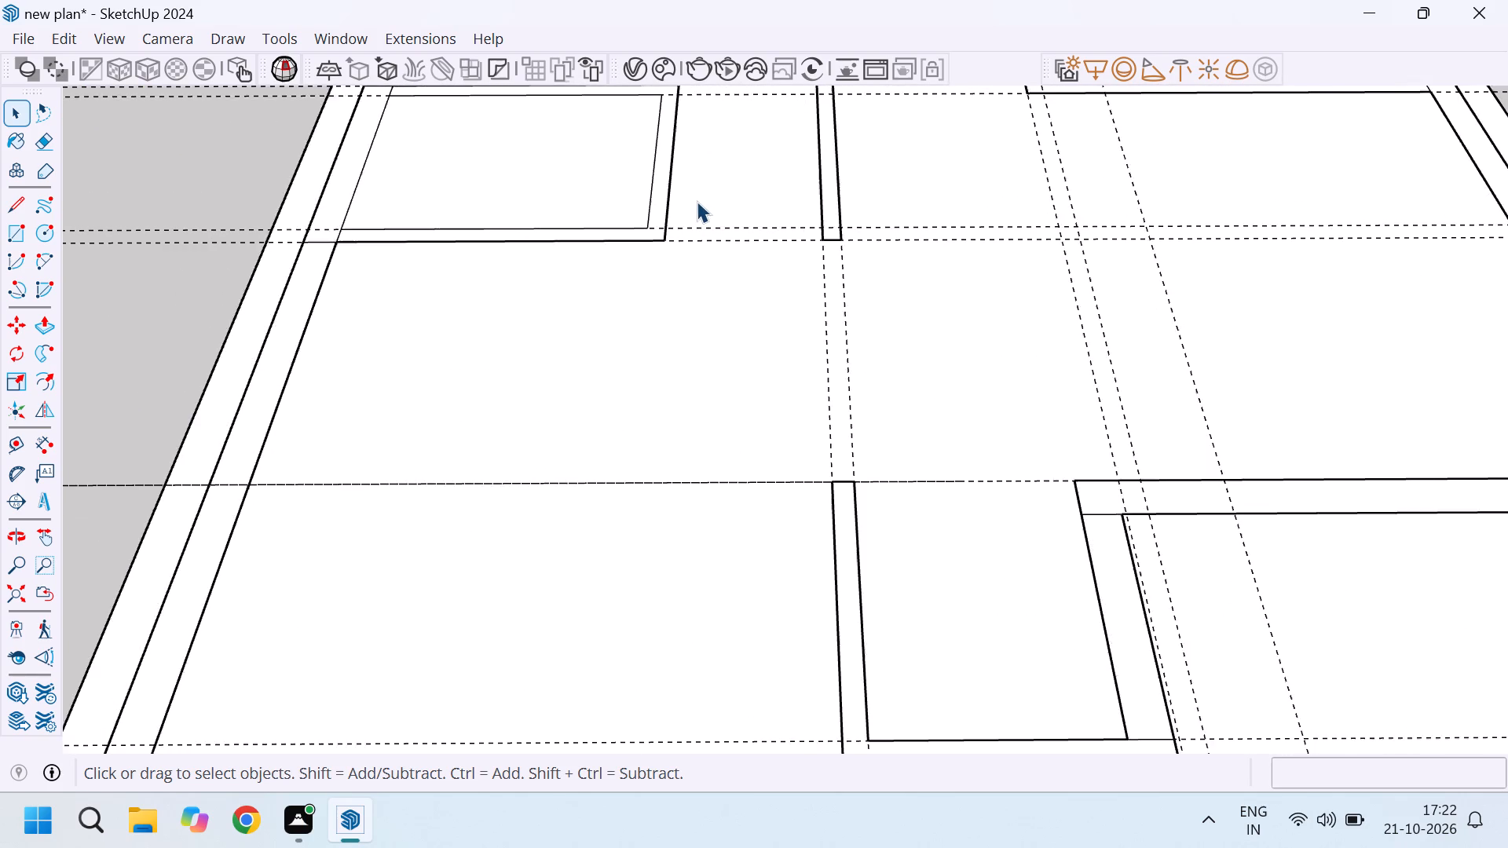
scroll(697, 201, "up", 2)
scroll(675, 192, "down", 4)
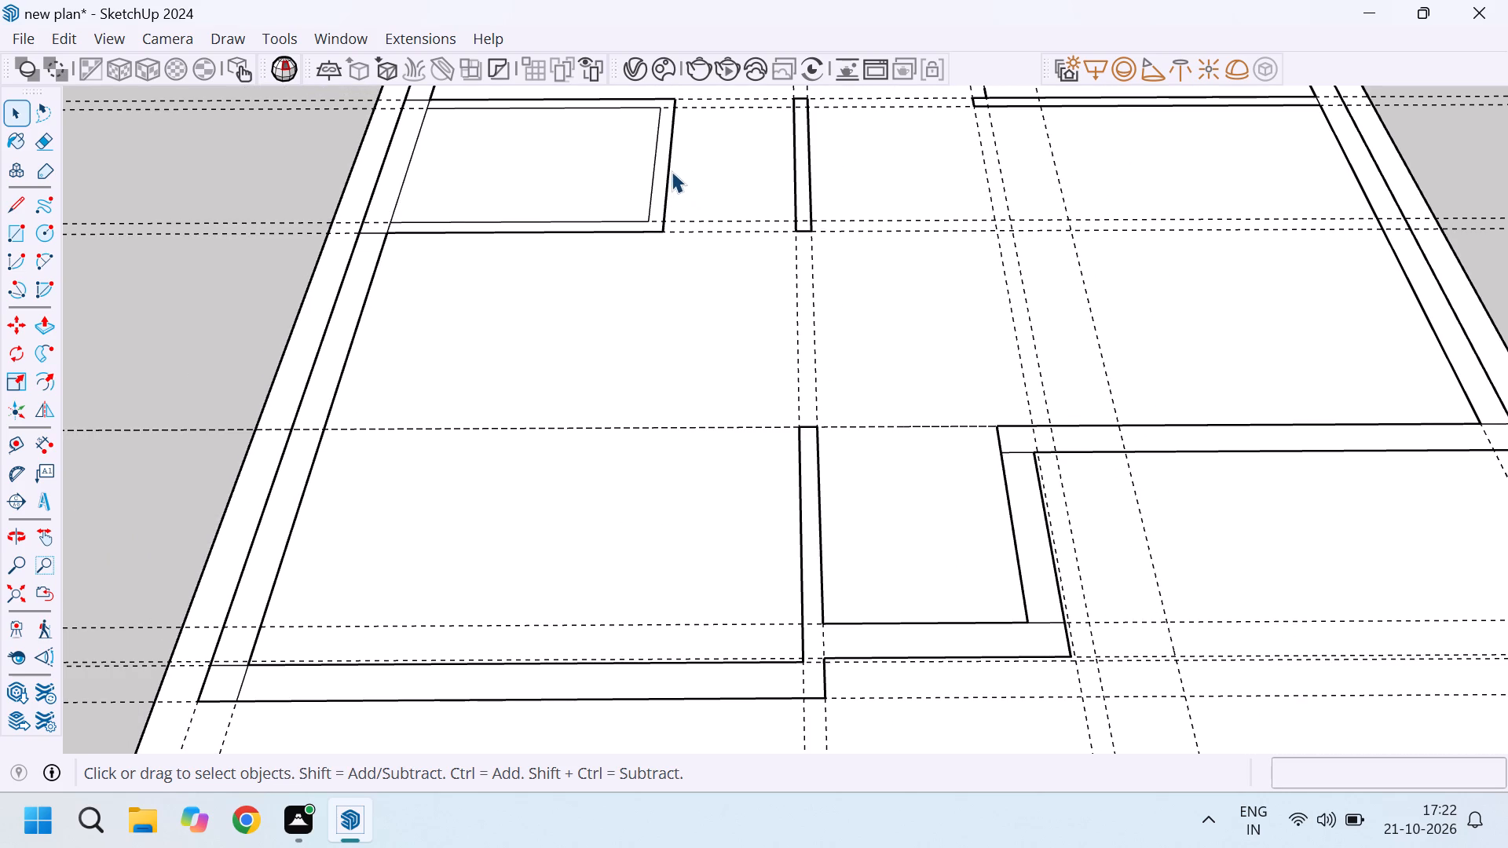
Draw a 3'7" line from the small room's outer side edge across to the 5" wall, 2' behind the room's front corner.
key("l")
scroll(672, 171, "up", 5)
key("Escape")
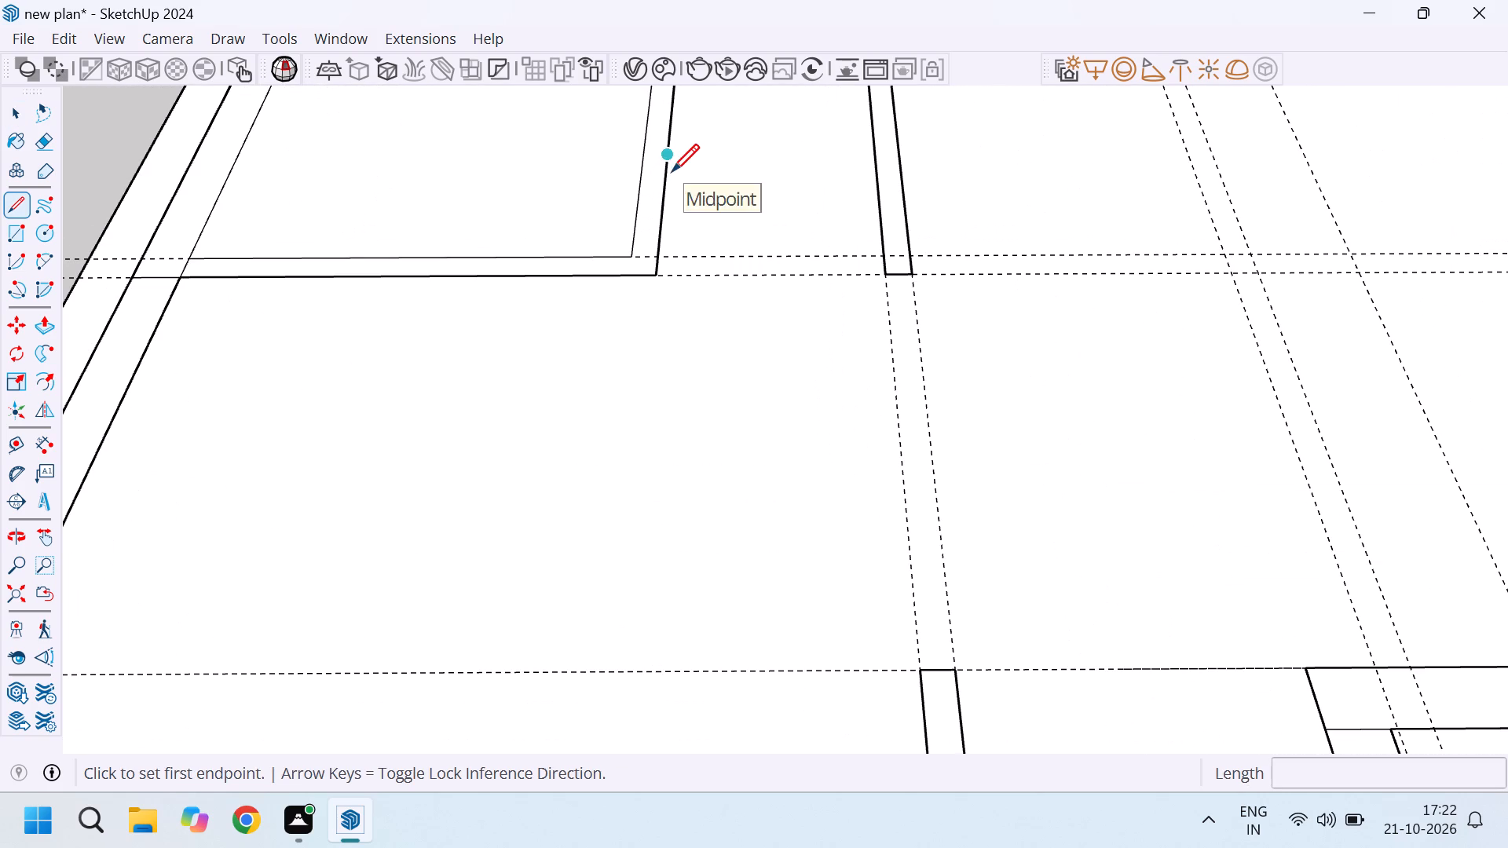
left_click(657, 276)
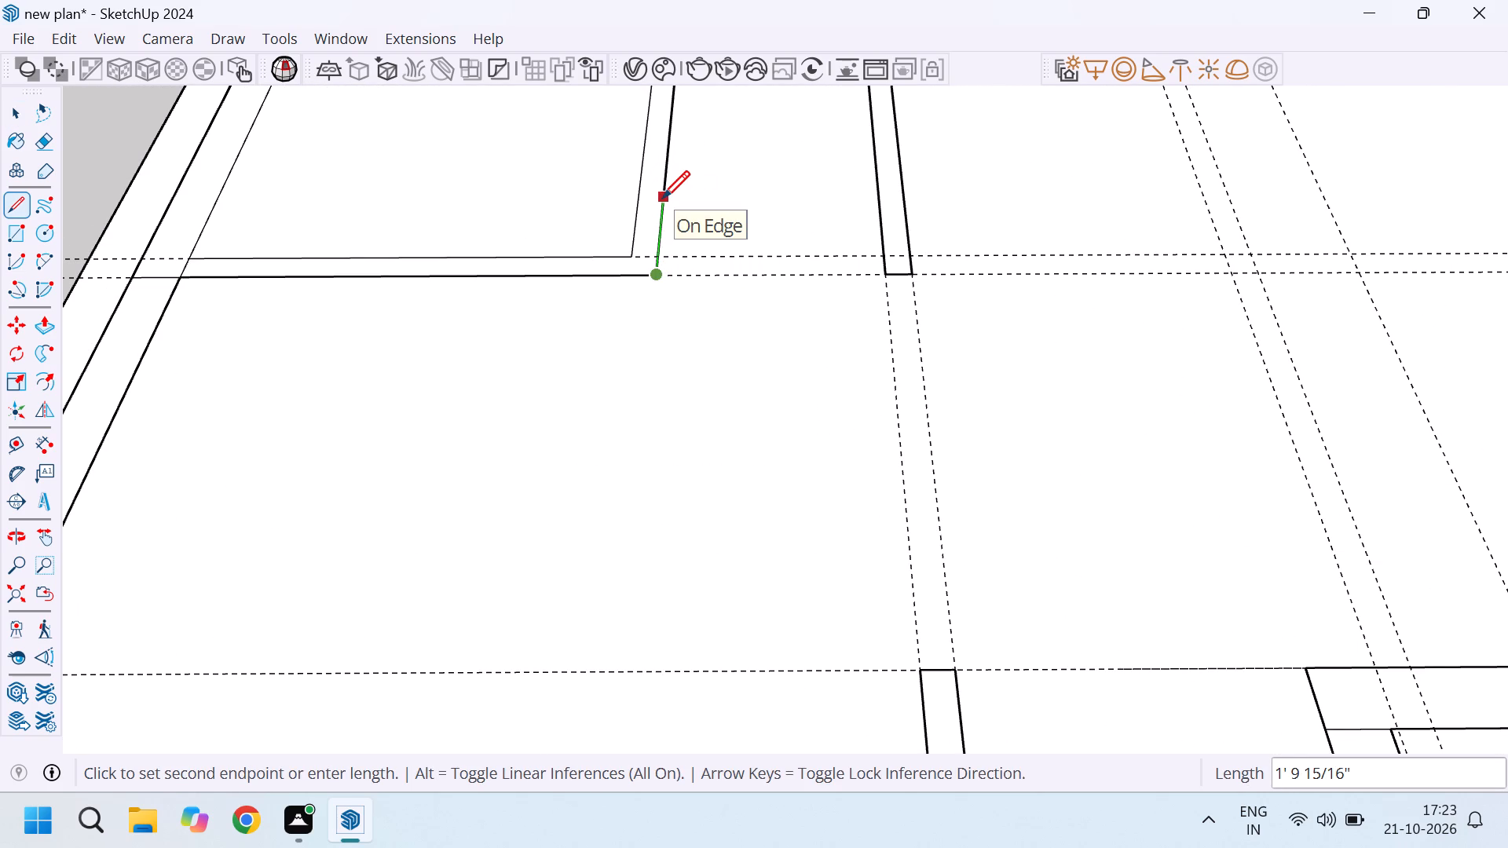
type("2'")
key("Return")
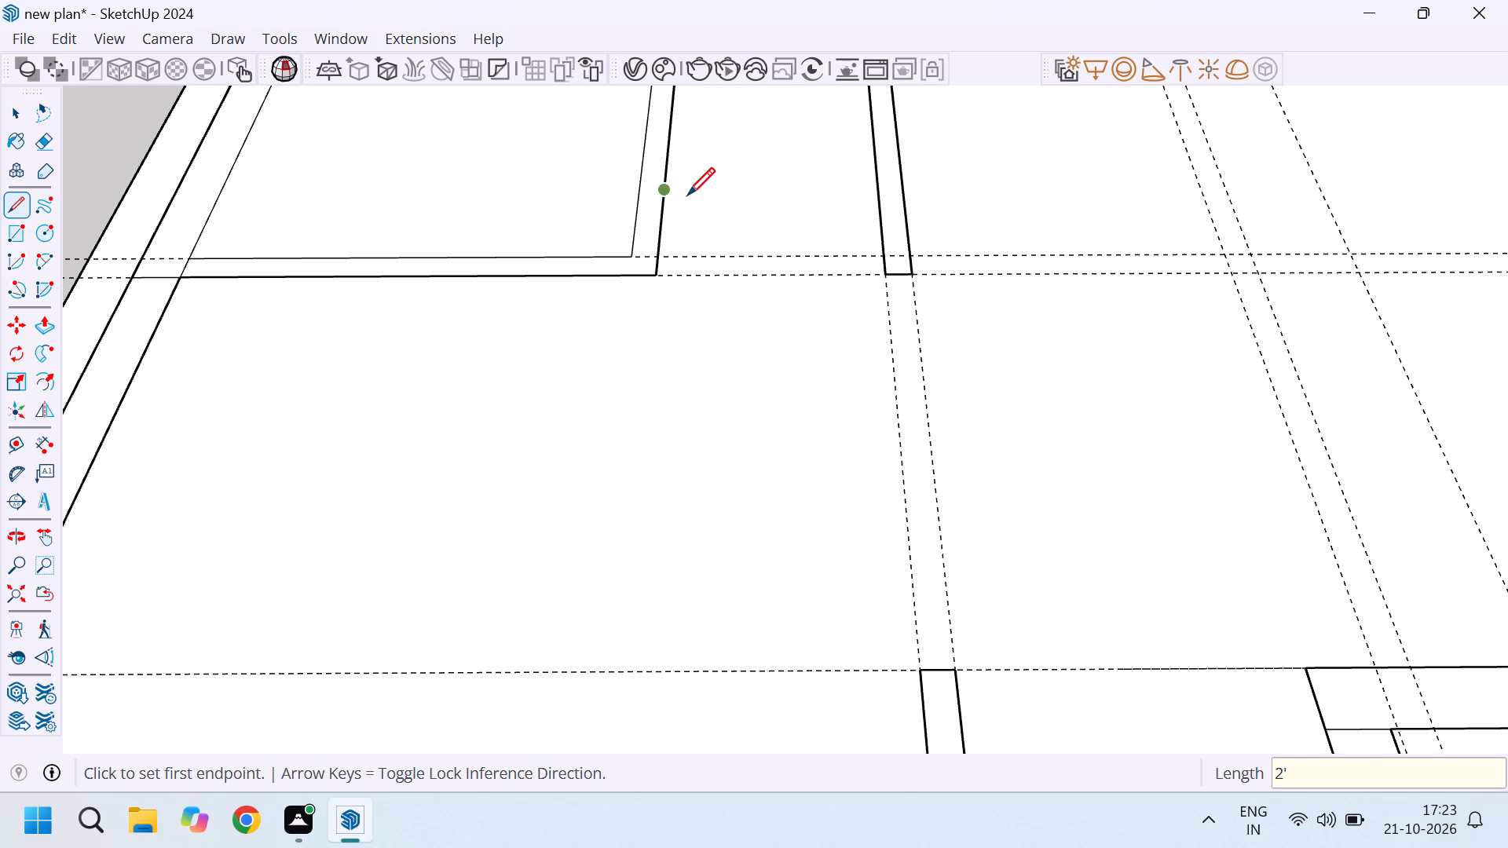
left_click_drag(655, 280, 656, 272)
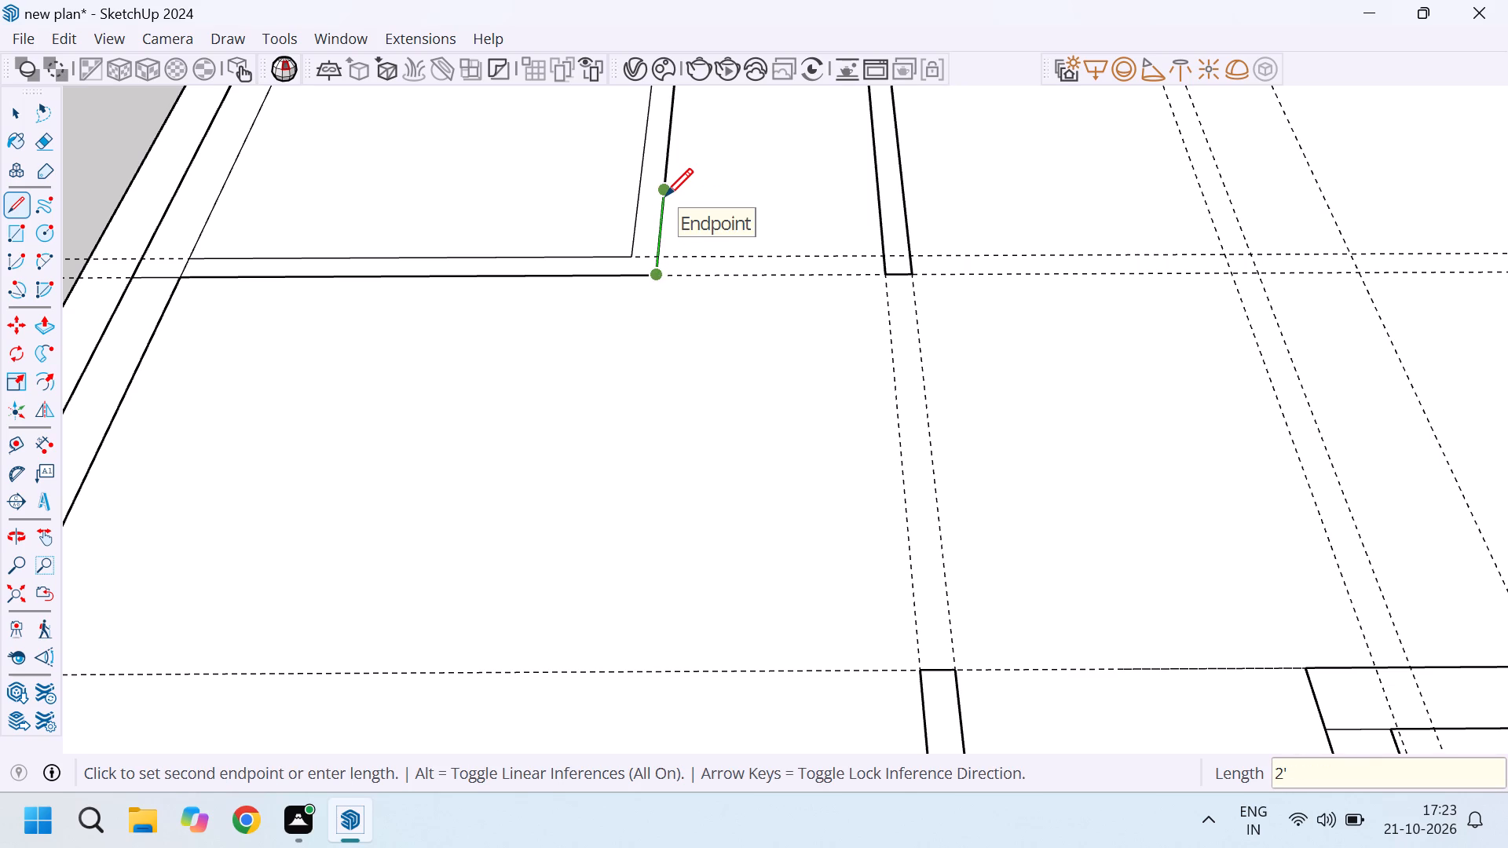
left_click(665, 196)
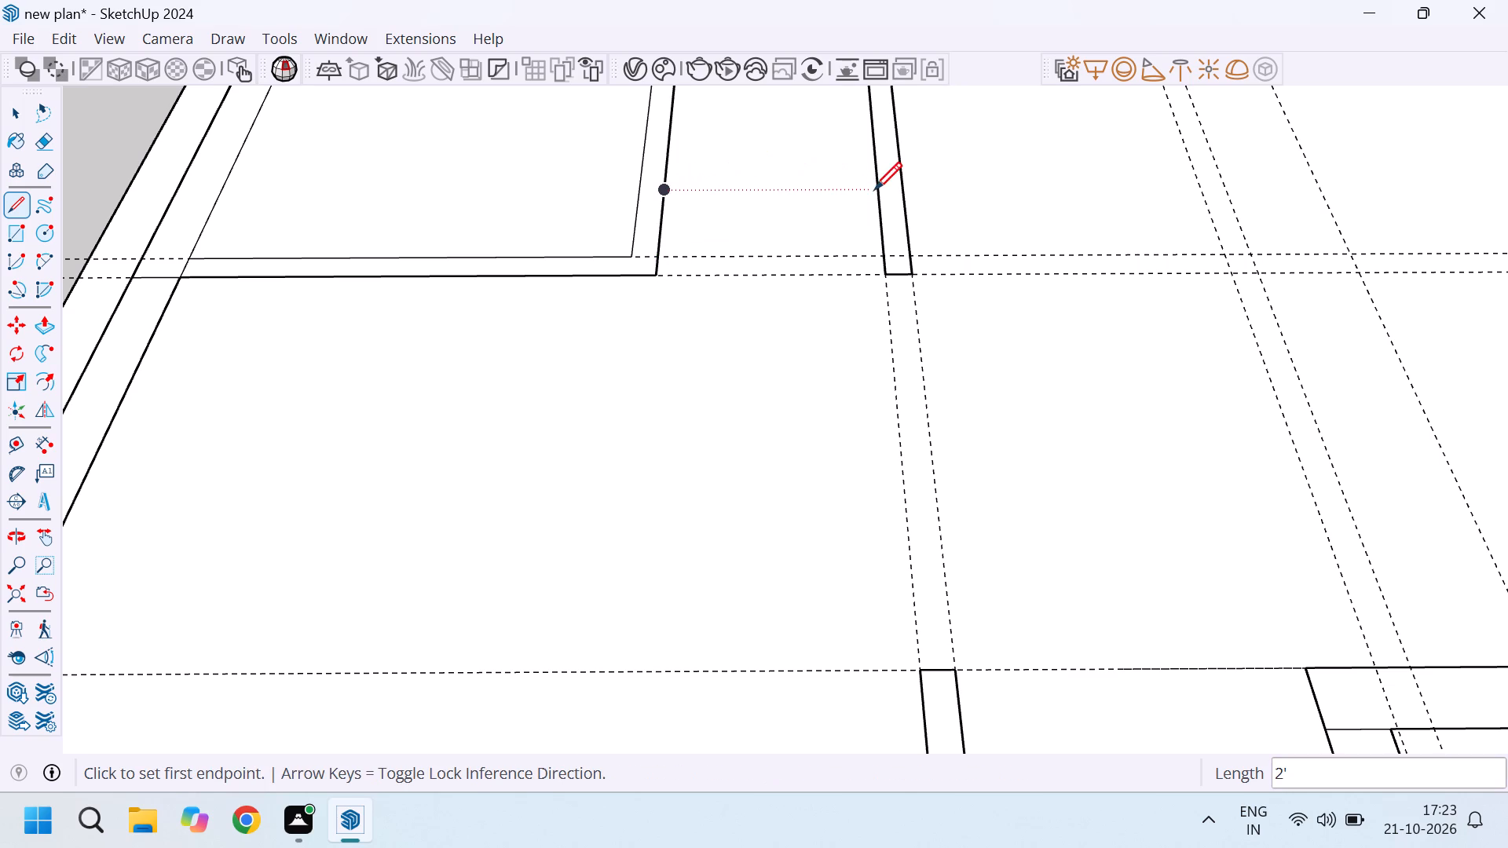
left_click(664, 192)
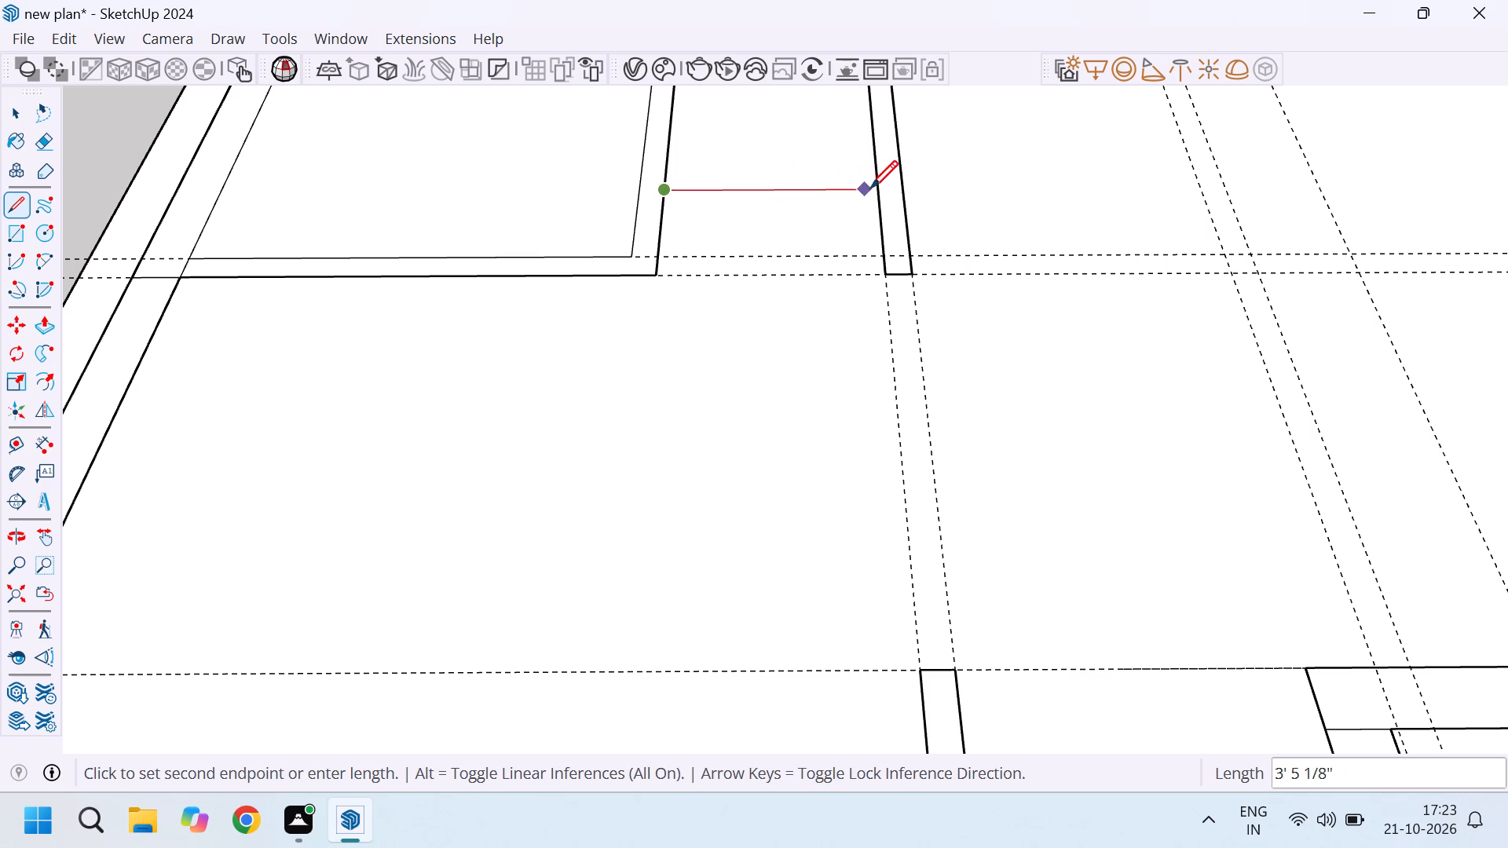
left_click(875, 188)
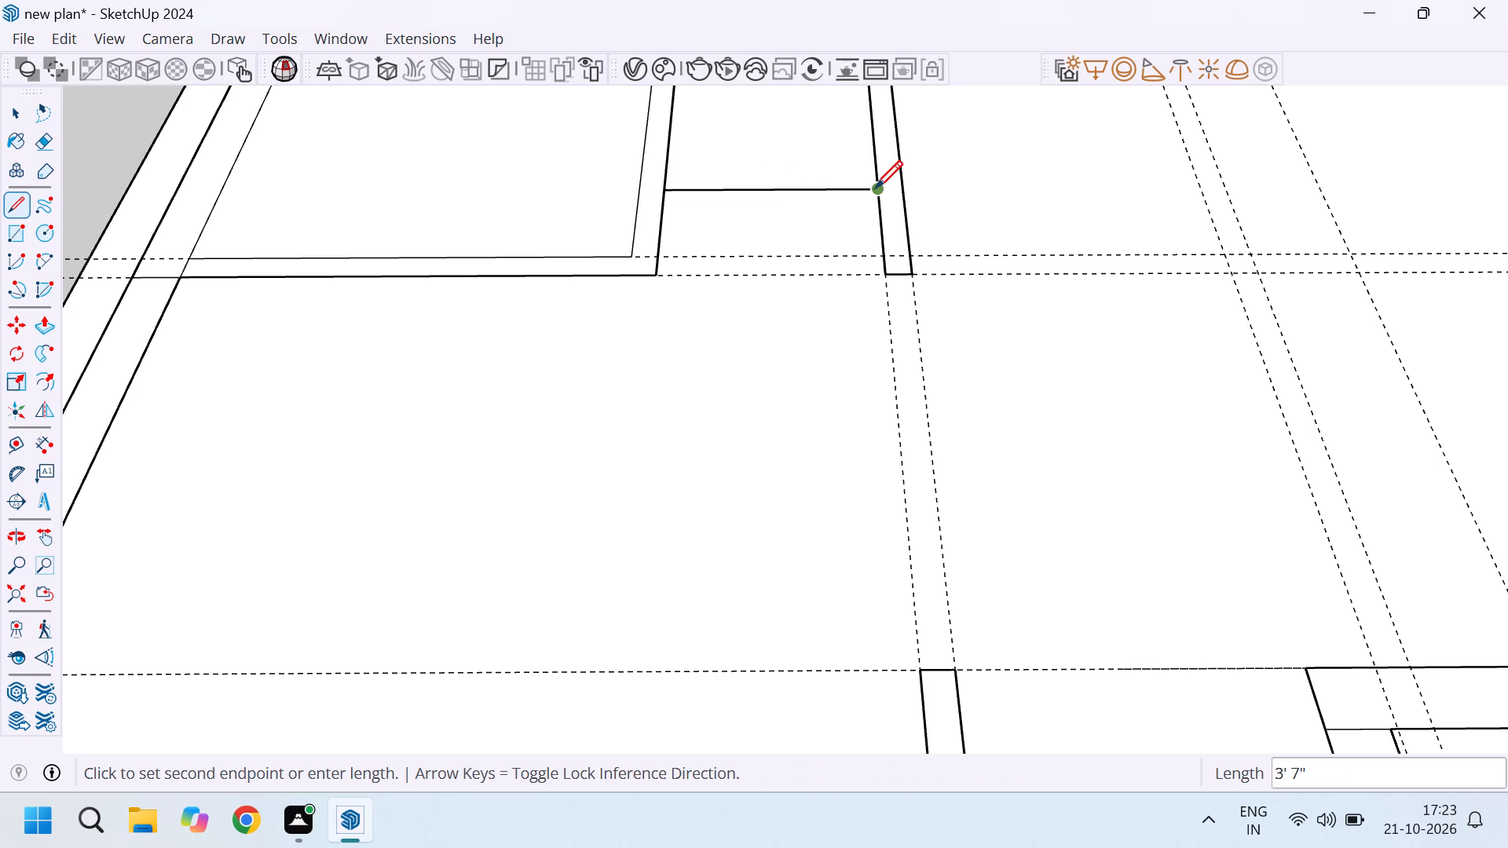
key("Escape")
key("space")
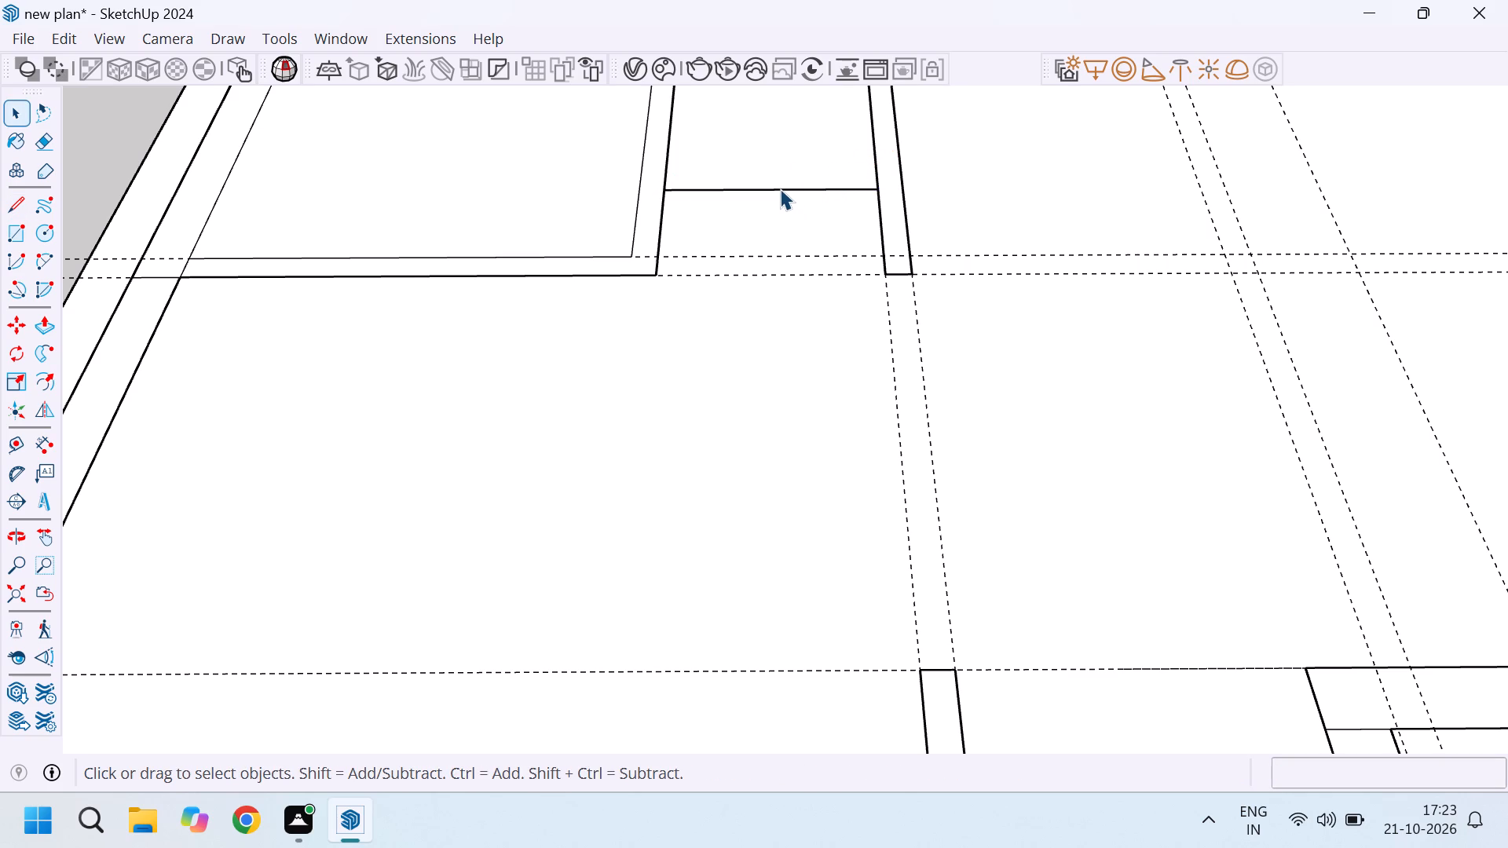
Copy the new cross line 5" toward the rear to form a wall between the small room and the 5" wall.
left_click(780, 188)
key("m")
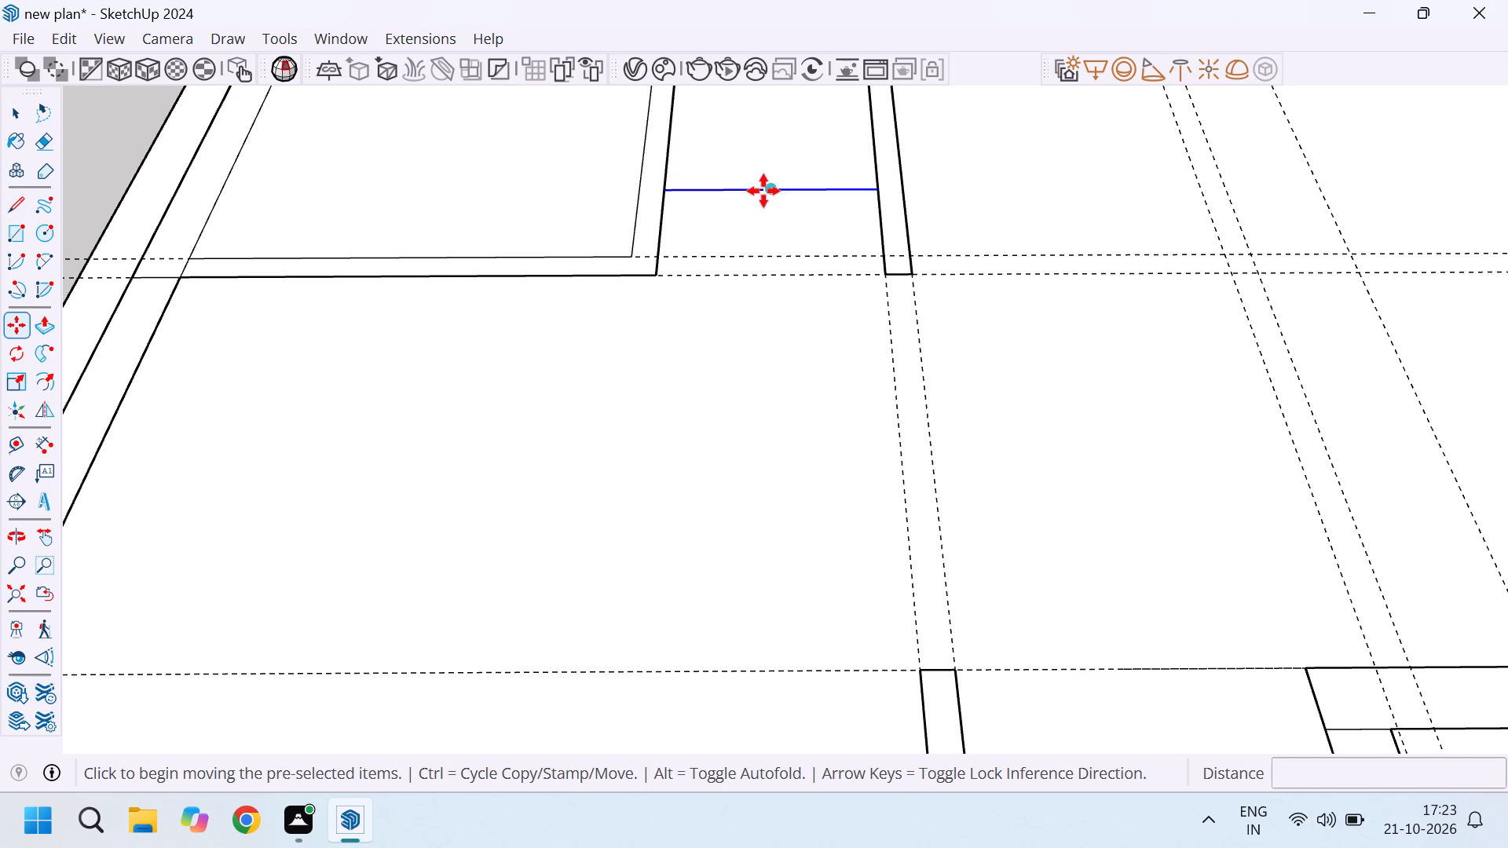
left_click(766, 191)
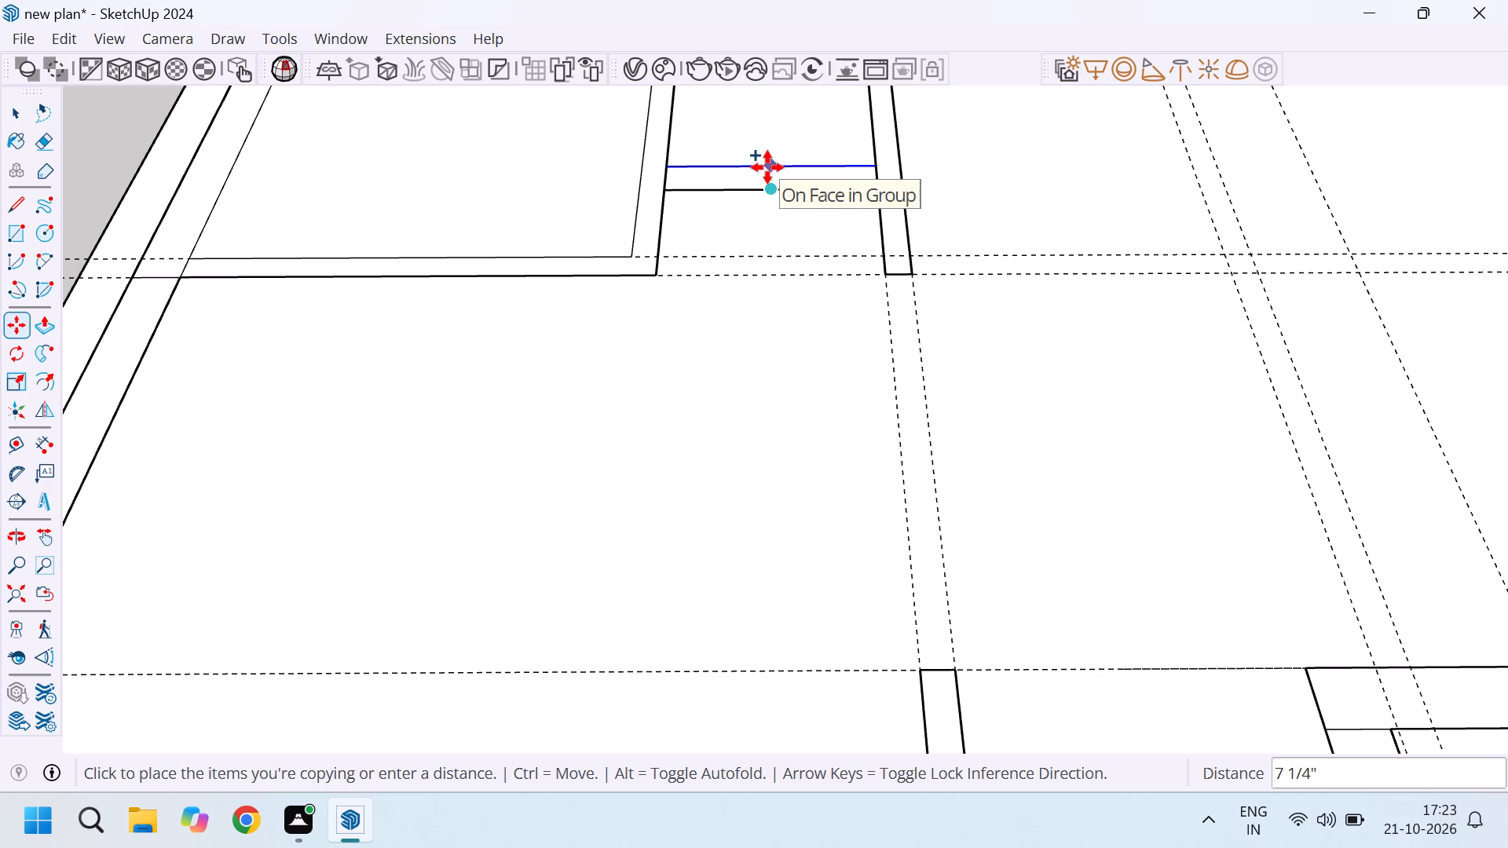
key("5")
key("Return")
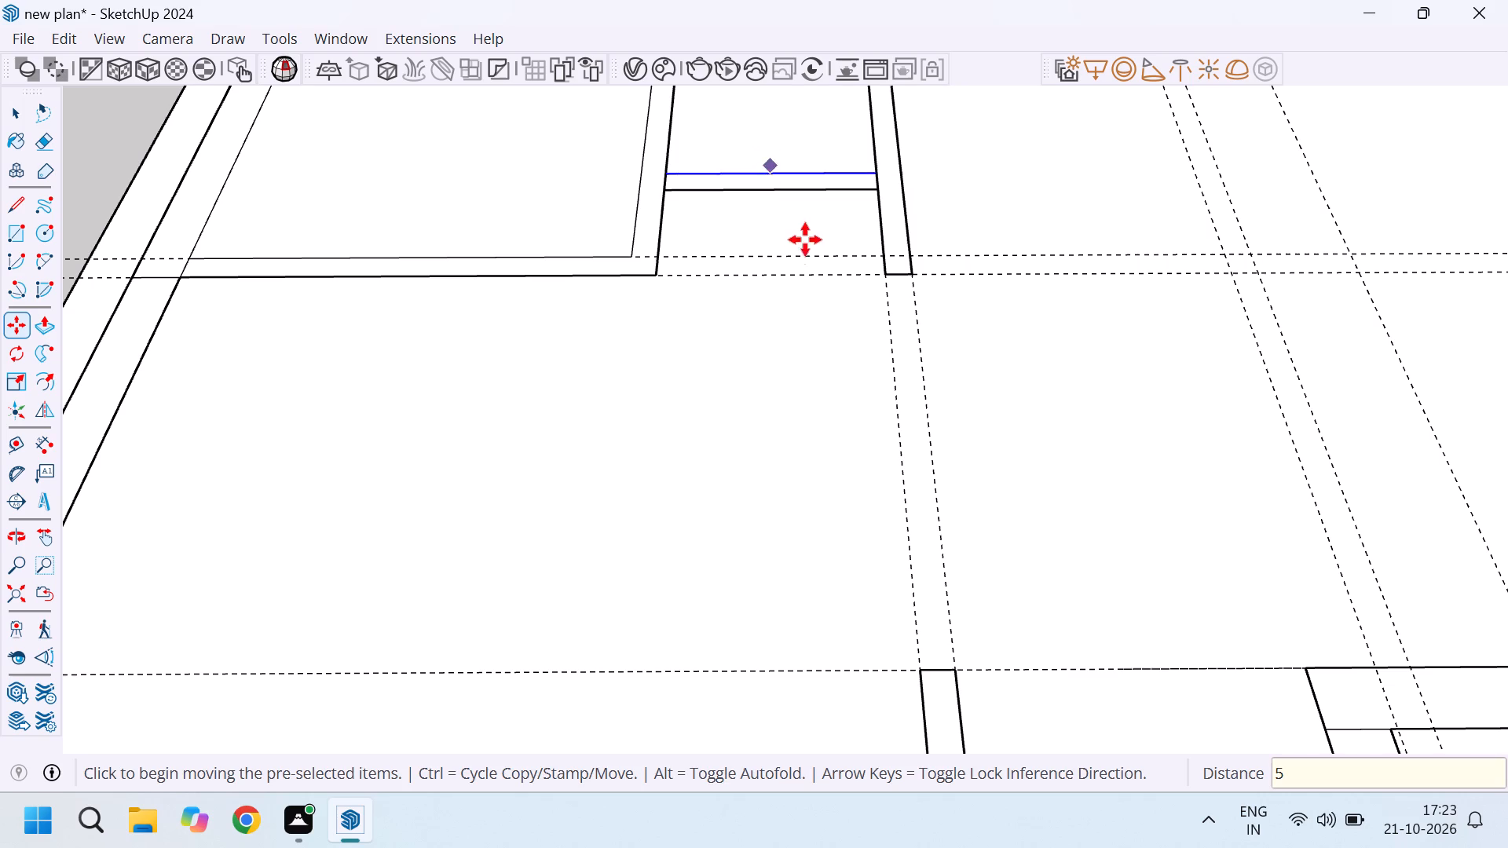
Examine the whole floor plan, including the walls around the small room and the open areas between the wall ends.
scroll(803, 252, "down", 4)
key("space")
scroll(778, 243, "down", 6)
middle_click_drag(821, 215, 829, 292)
left_click(897, 207)
scroll(831, 280, "down", 3)
scroll(821, 245, "up", 3)
scroll(721, 341, "down", 3)
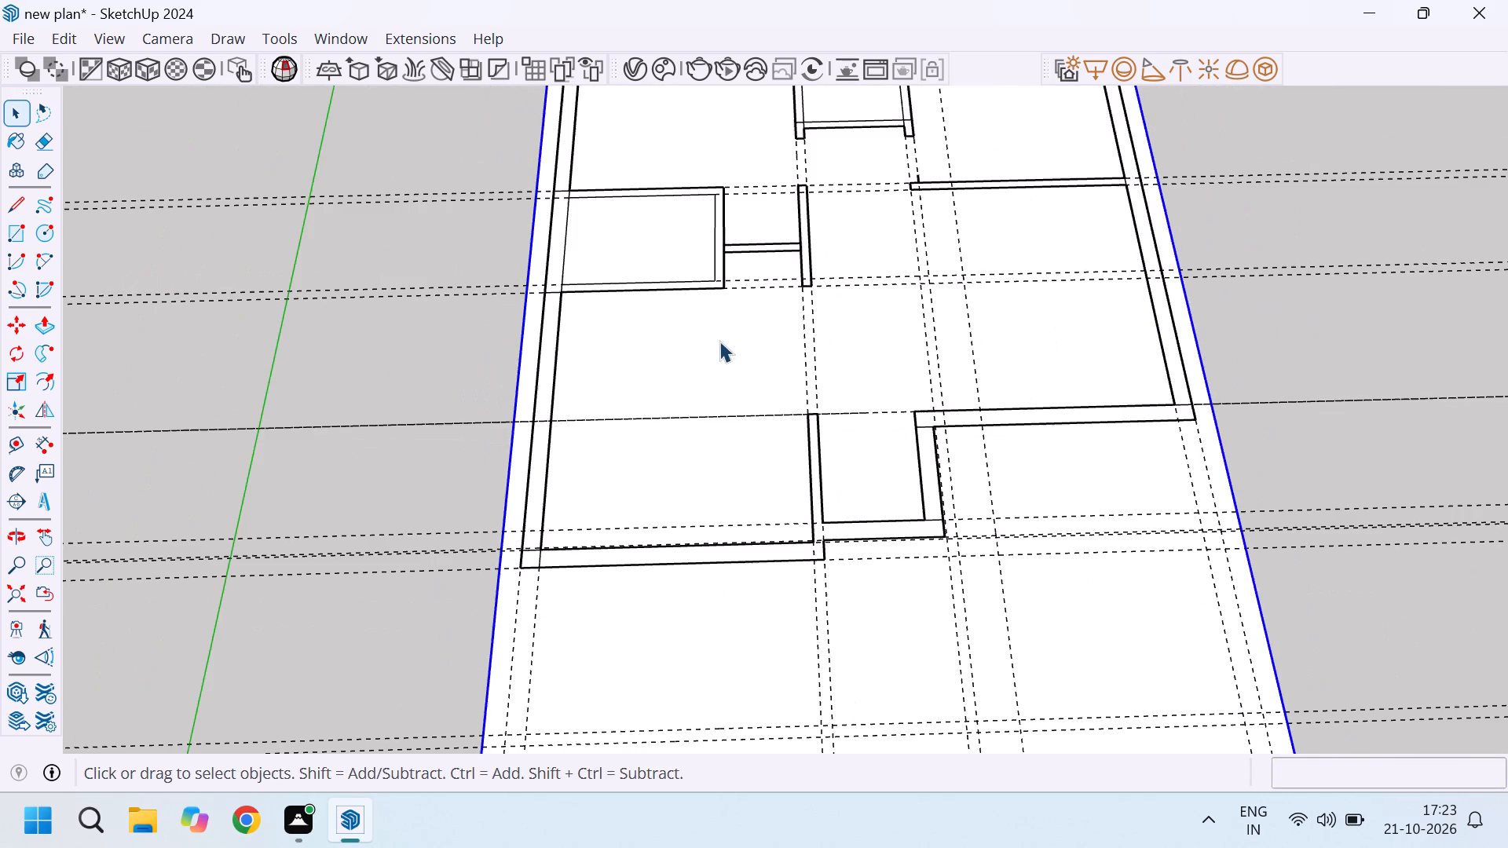
left_click(1305, 285)
scroll(929, 365, "down", 4)
scroll(887, 285, "up", 4)
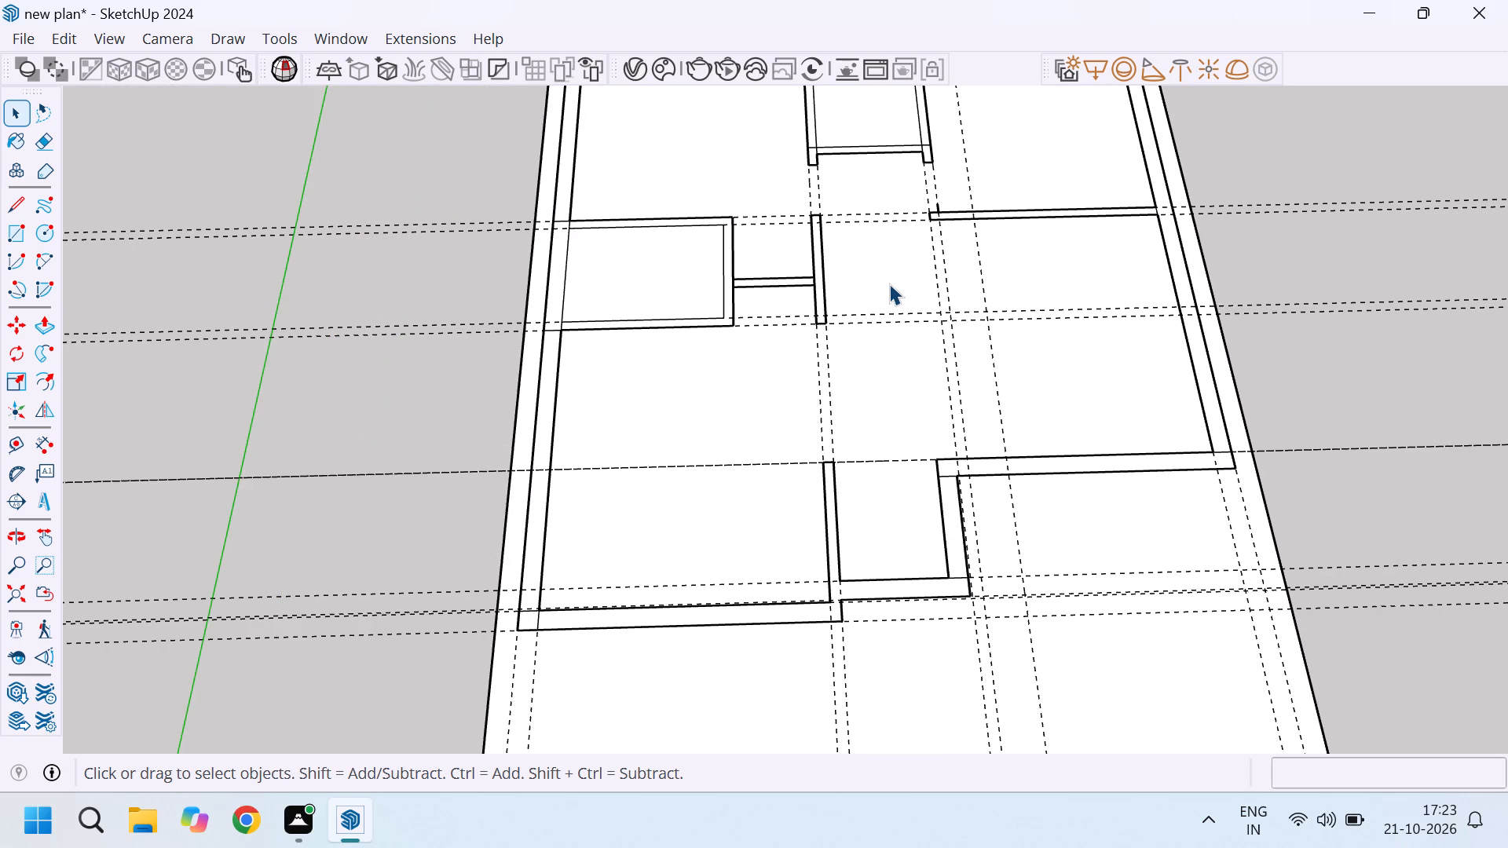
scroll(884, 305, "down", 3)
scroll(708, 342, "up", 3)
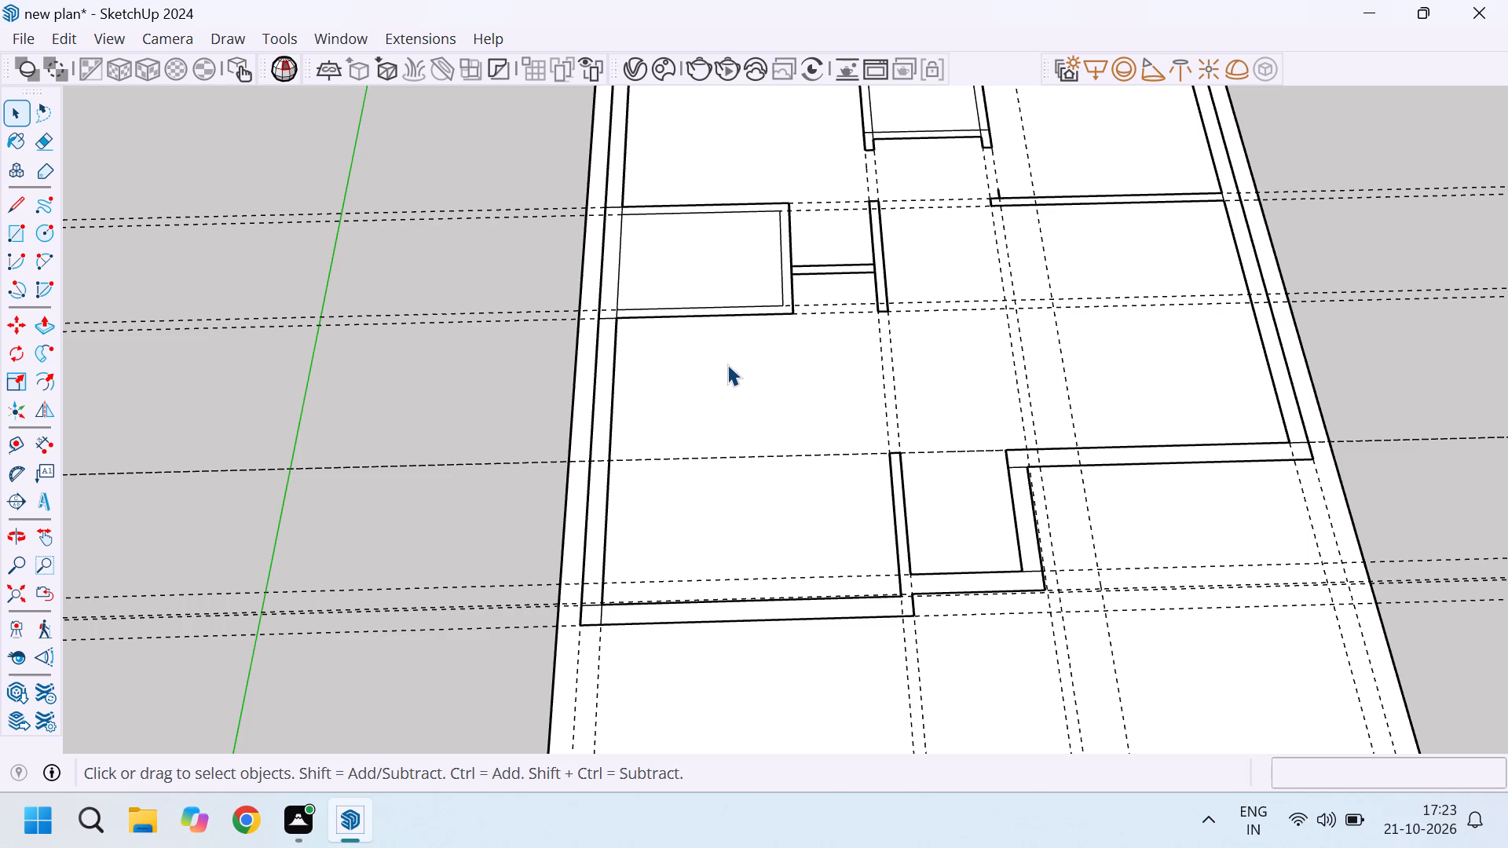
scroll(727, 364, "down", 4)
scroll(738, 455, "down", 2)
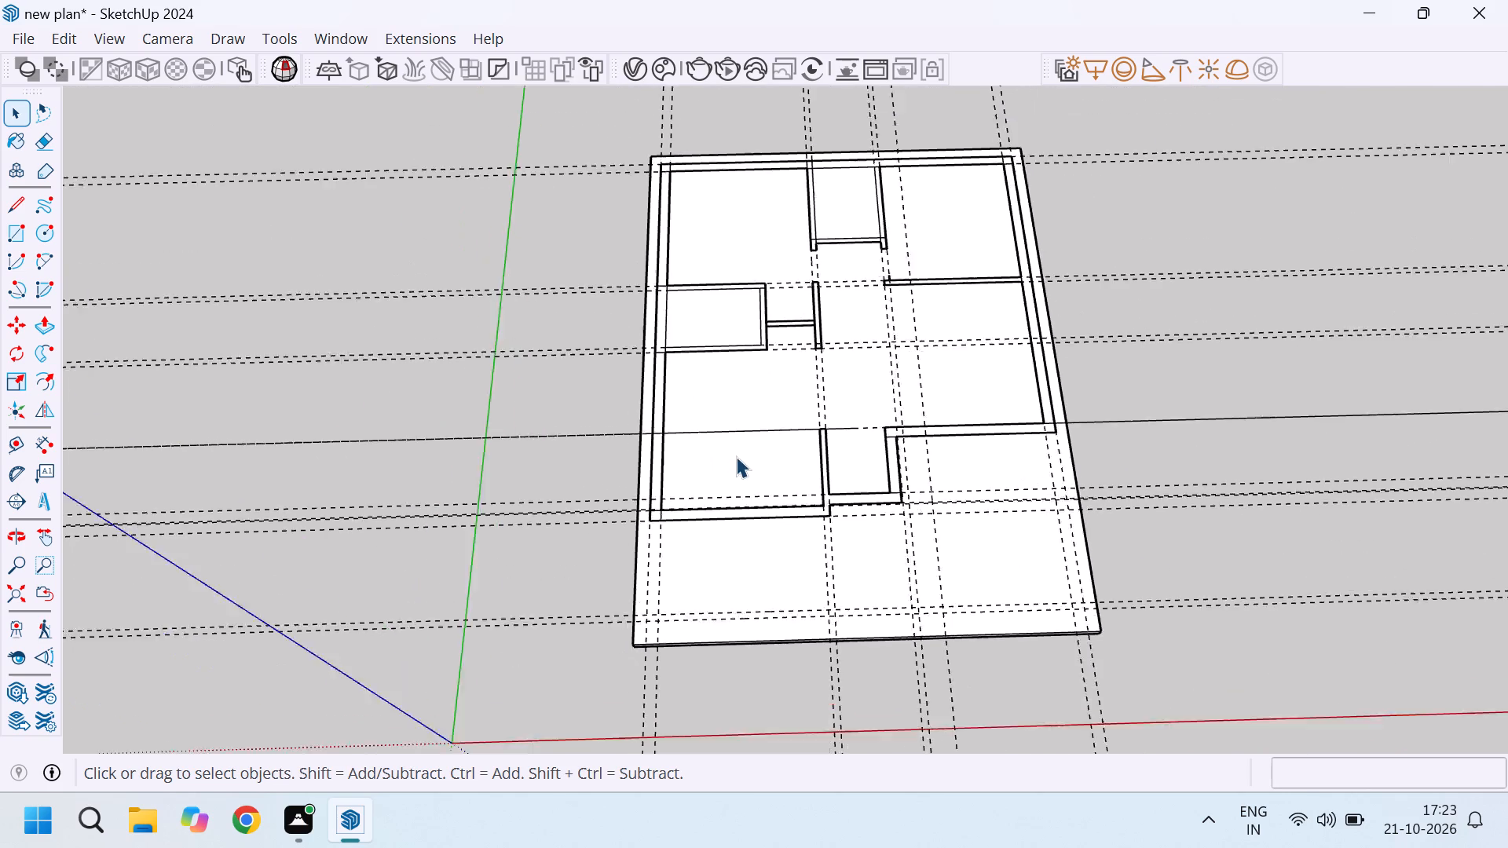
scroll(736, 456, "down", 4)
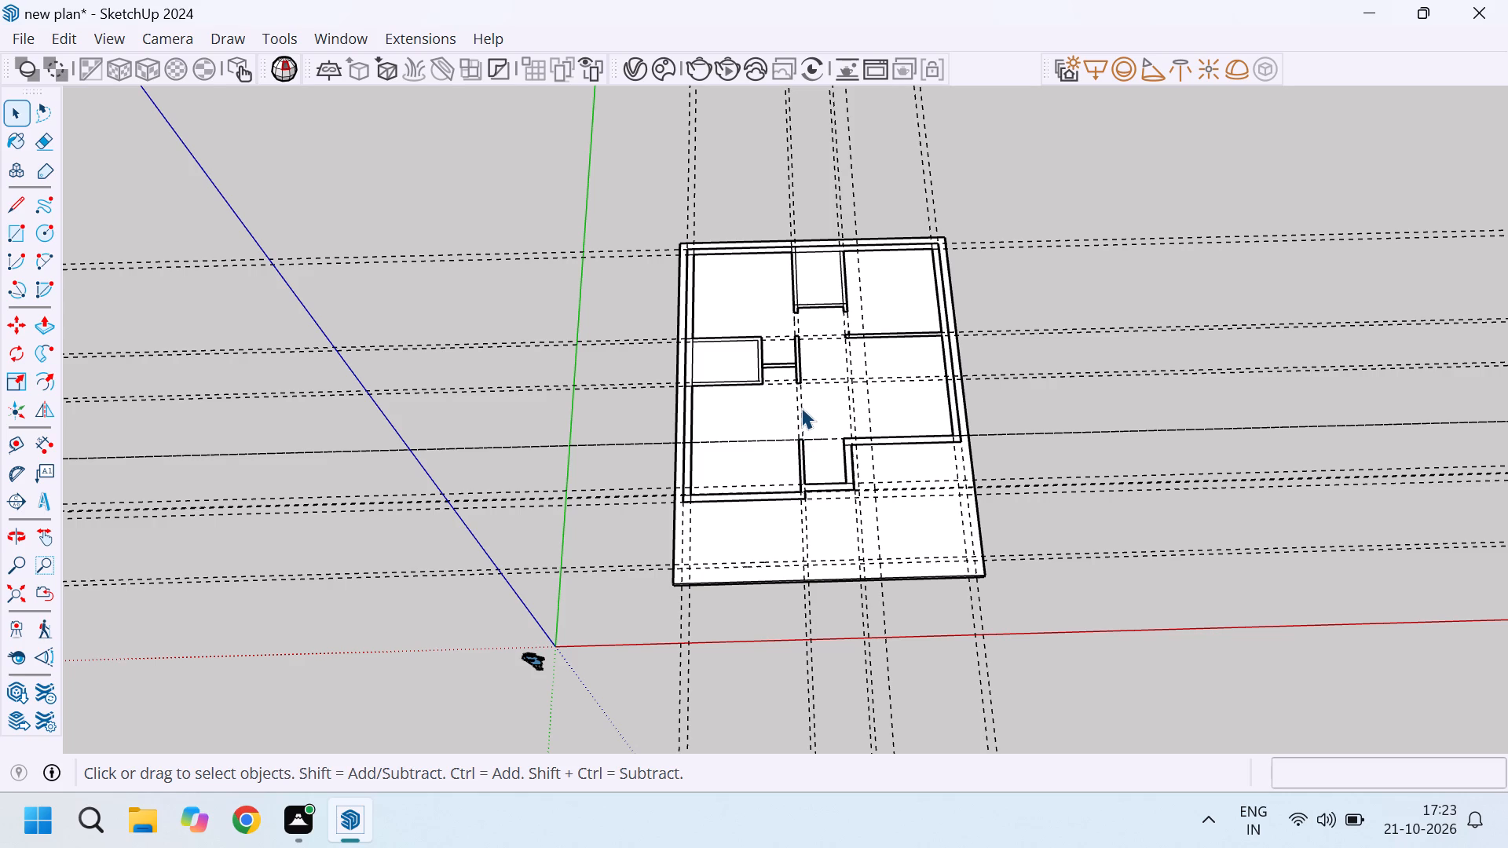
scroll(807, 310, "up", 3)
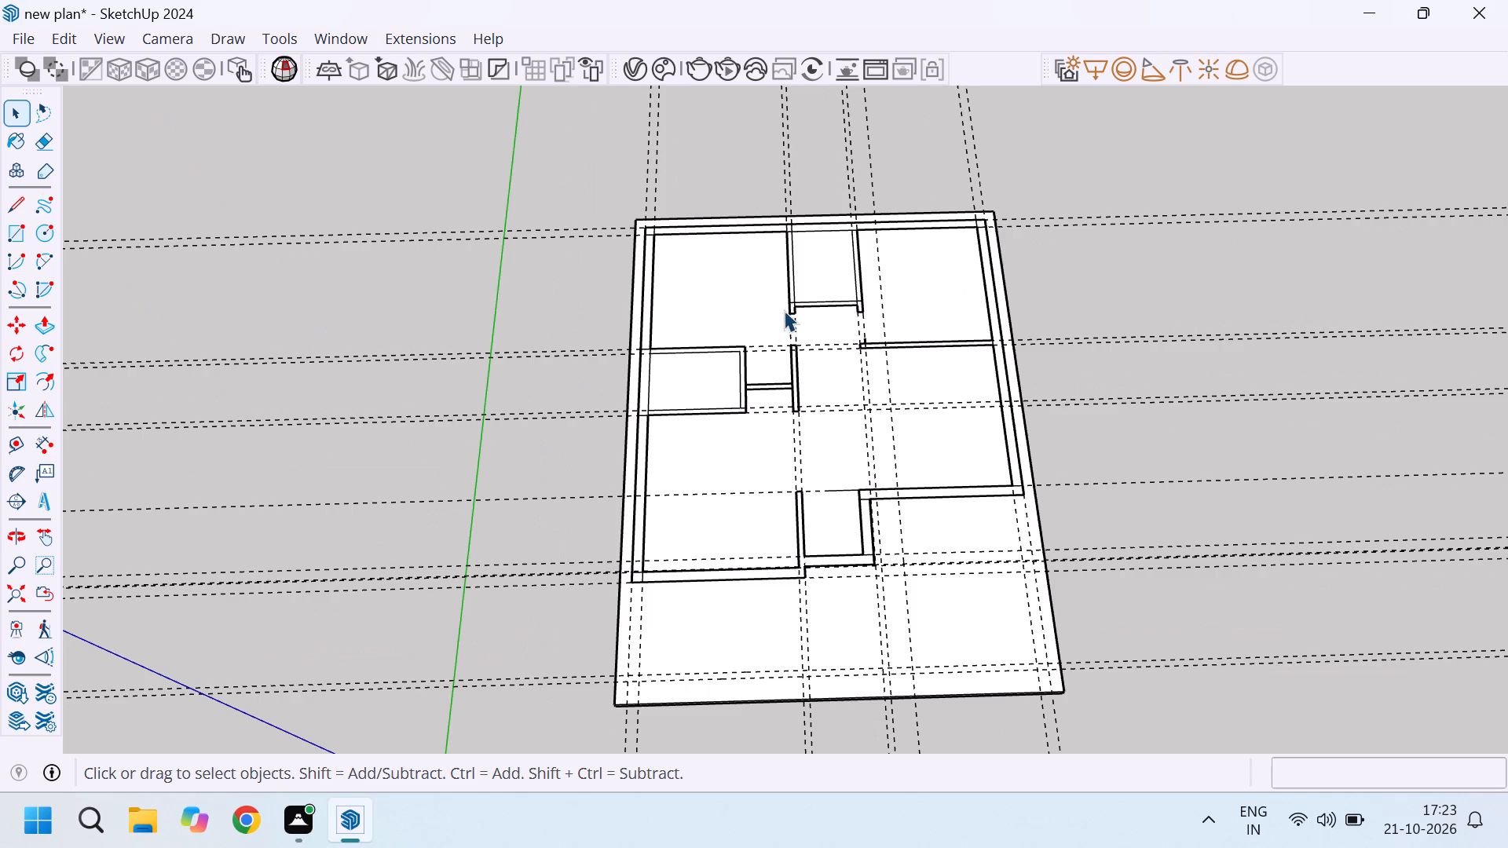
scroll(699, 345, "up", 9)
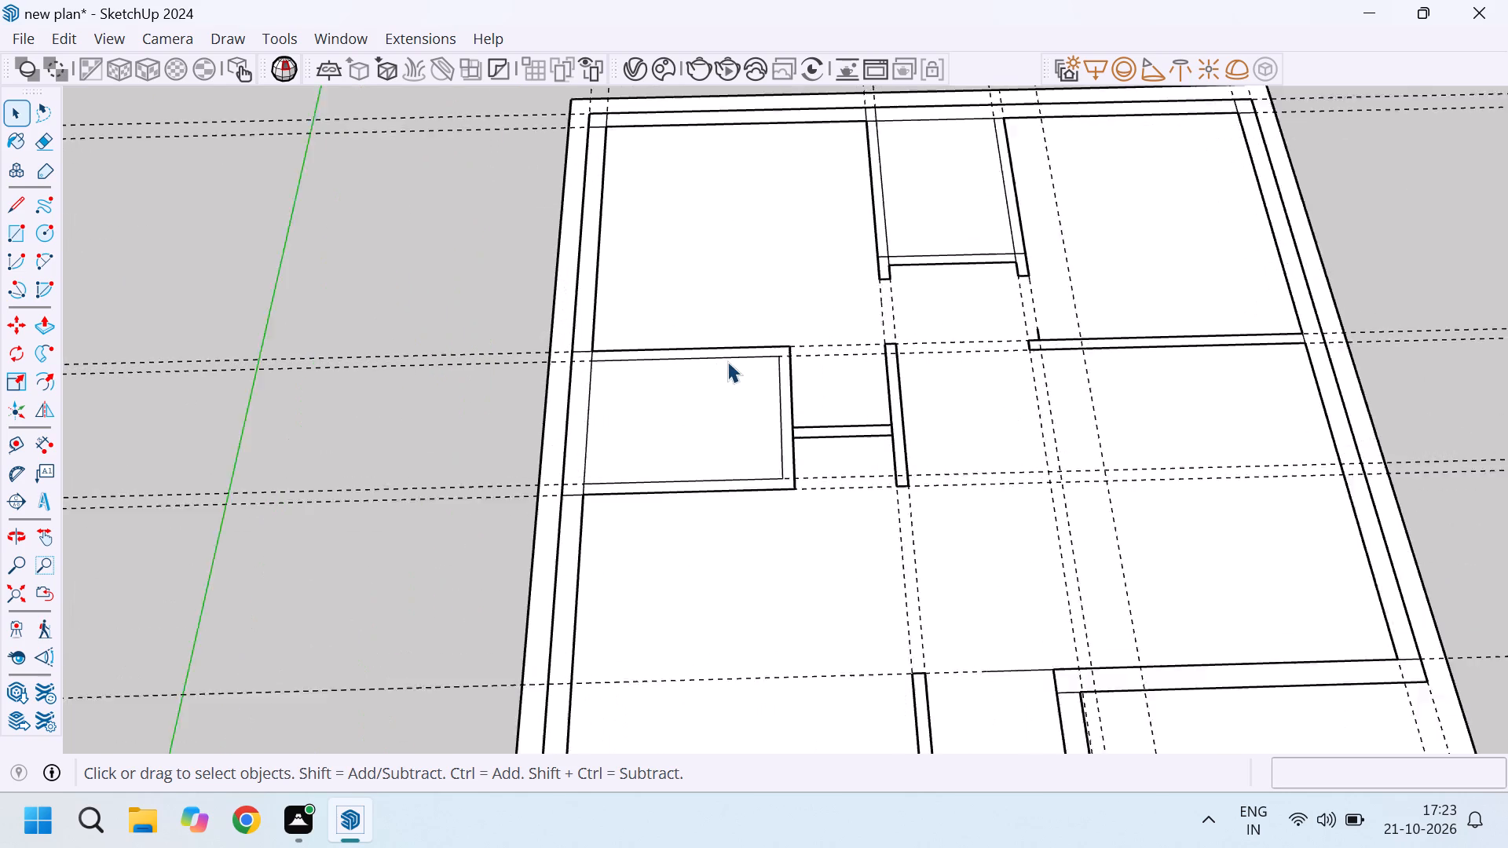
scroll(724, 358, "up", 5)
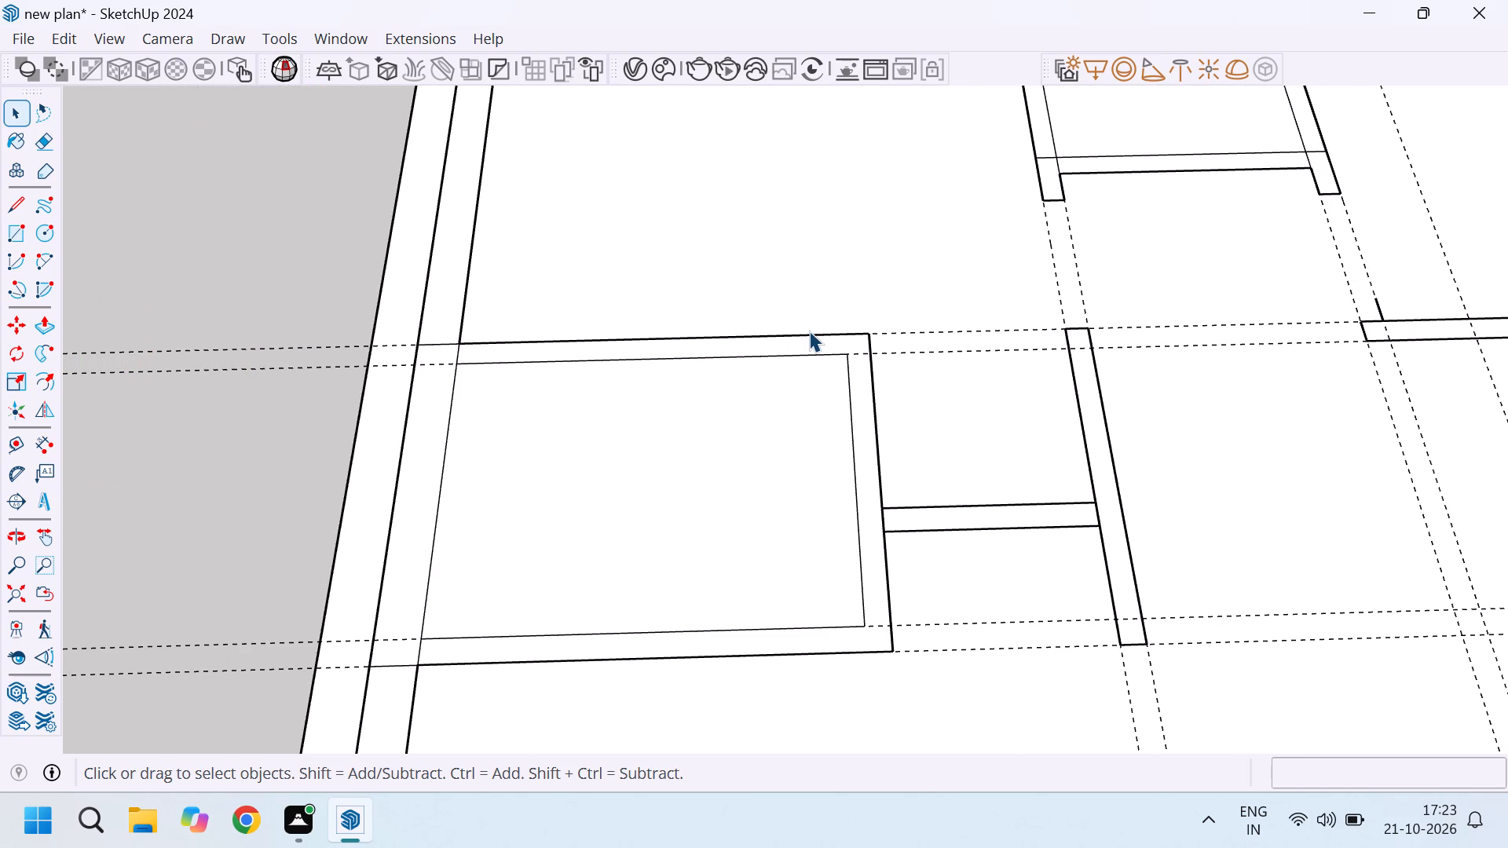
scroll(829, 329, "down", 3)
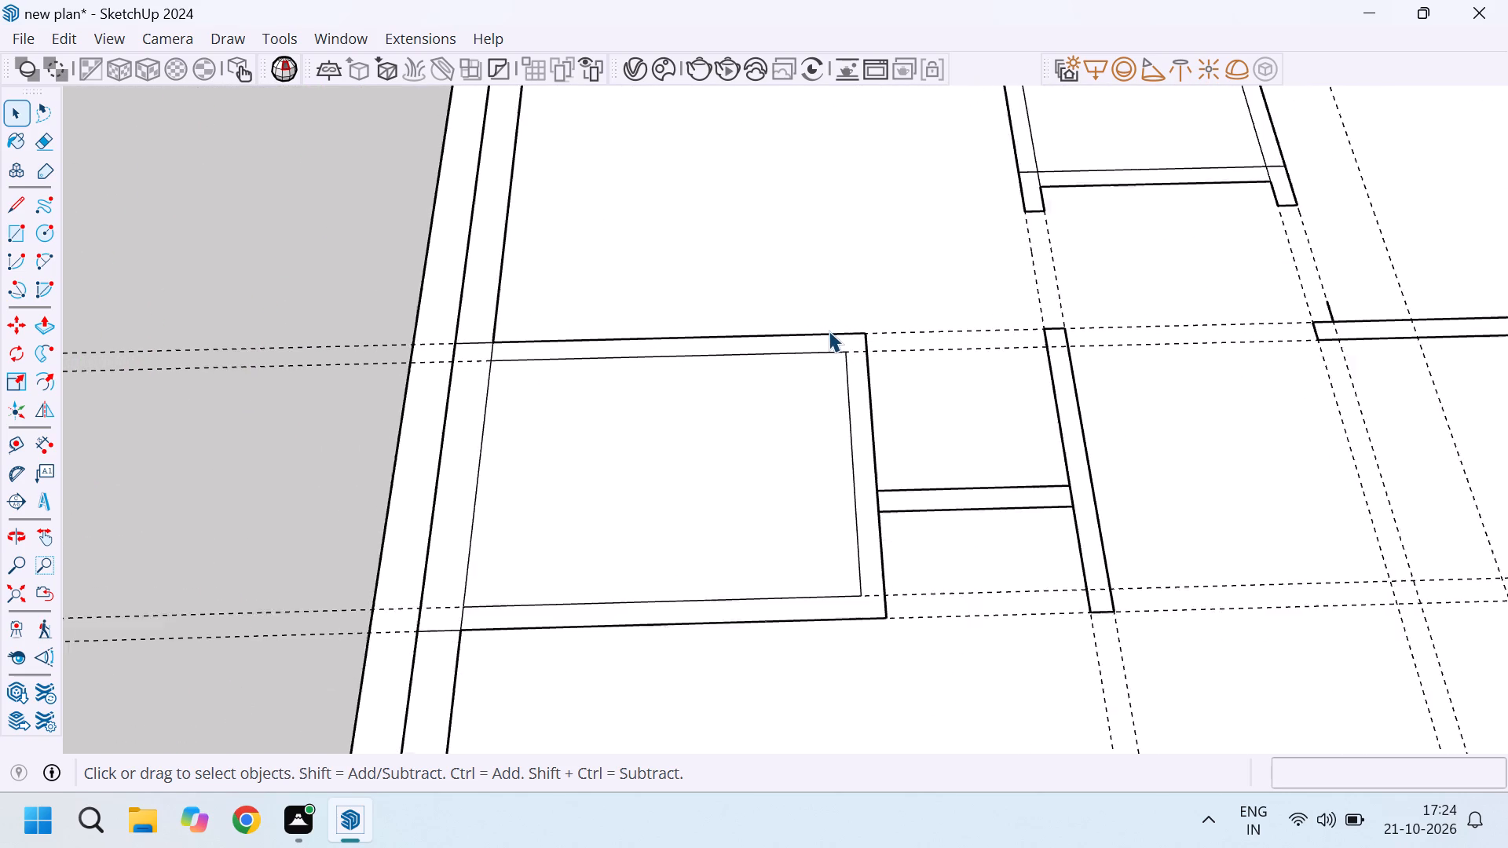
scroll(829, 331, "down", 9)
scroll(932, 414, "up", 4)
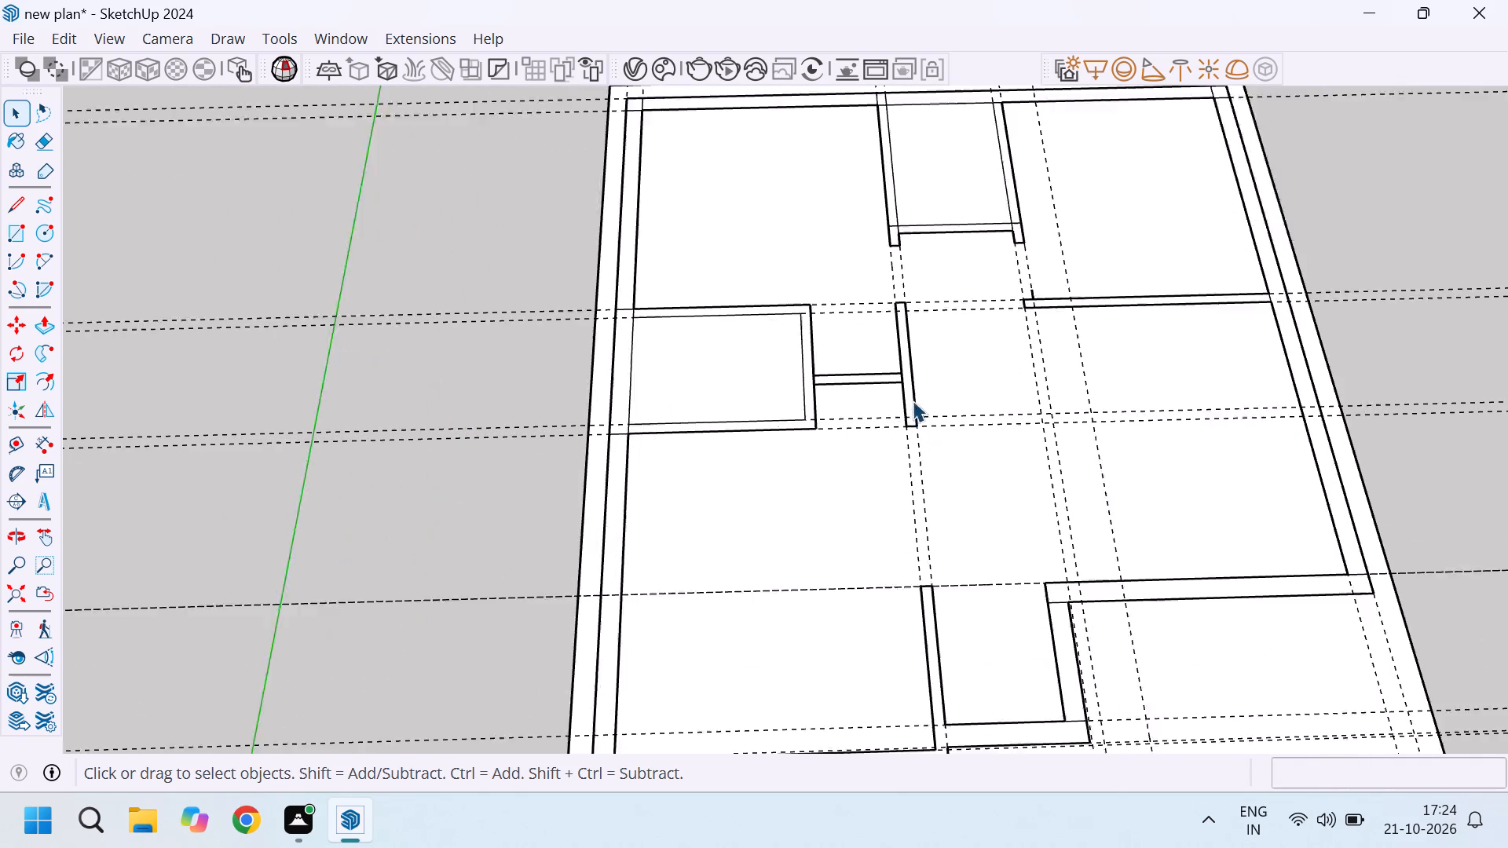
scroll(737, 414, "down", 3)
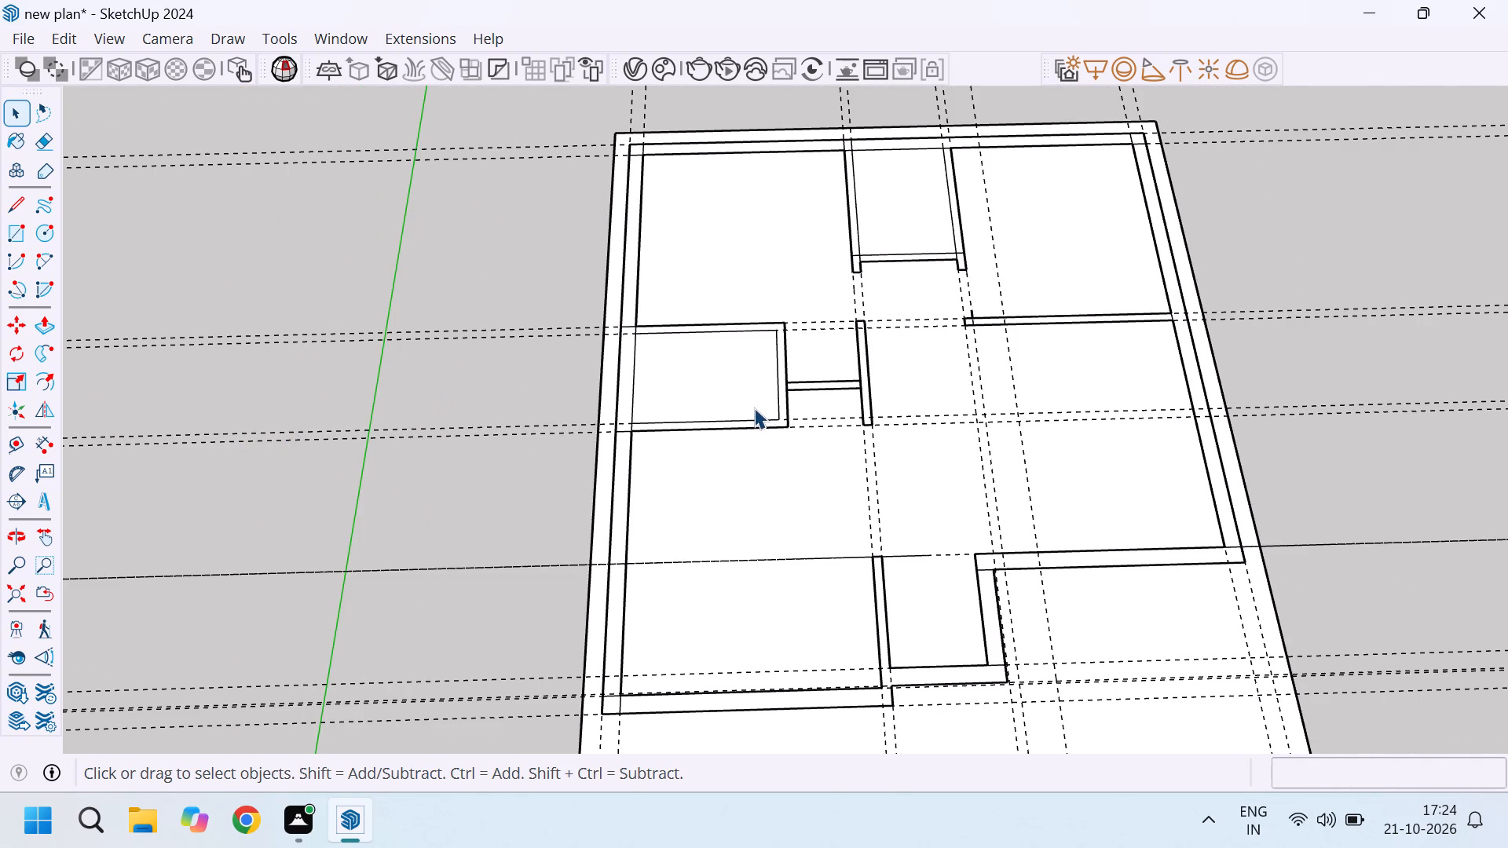
scroll(917, 381, "down", 3)
Measure the gap between the short stub edge on the cross wall and the rear wall's end, and the stub's length.
scroll(1013, 359, "up", 8)
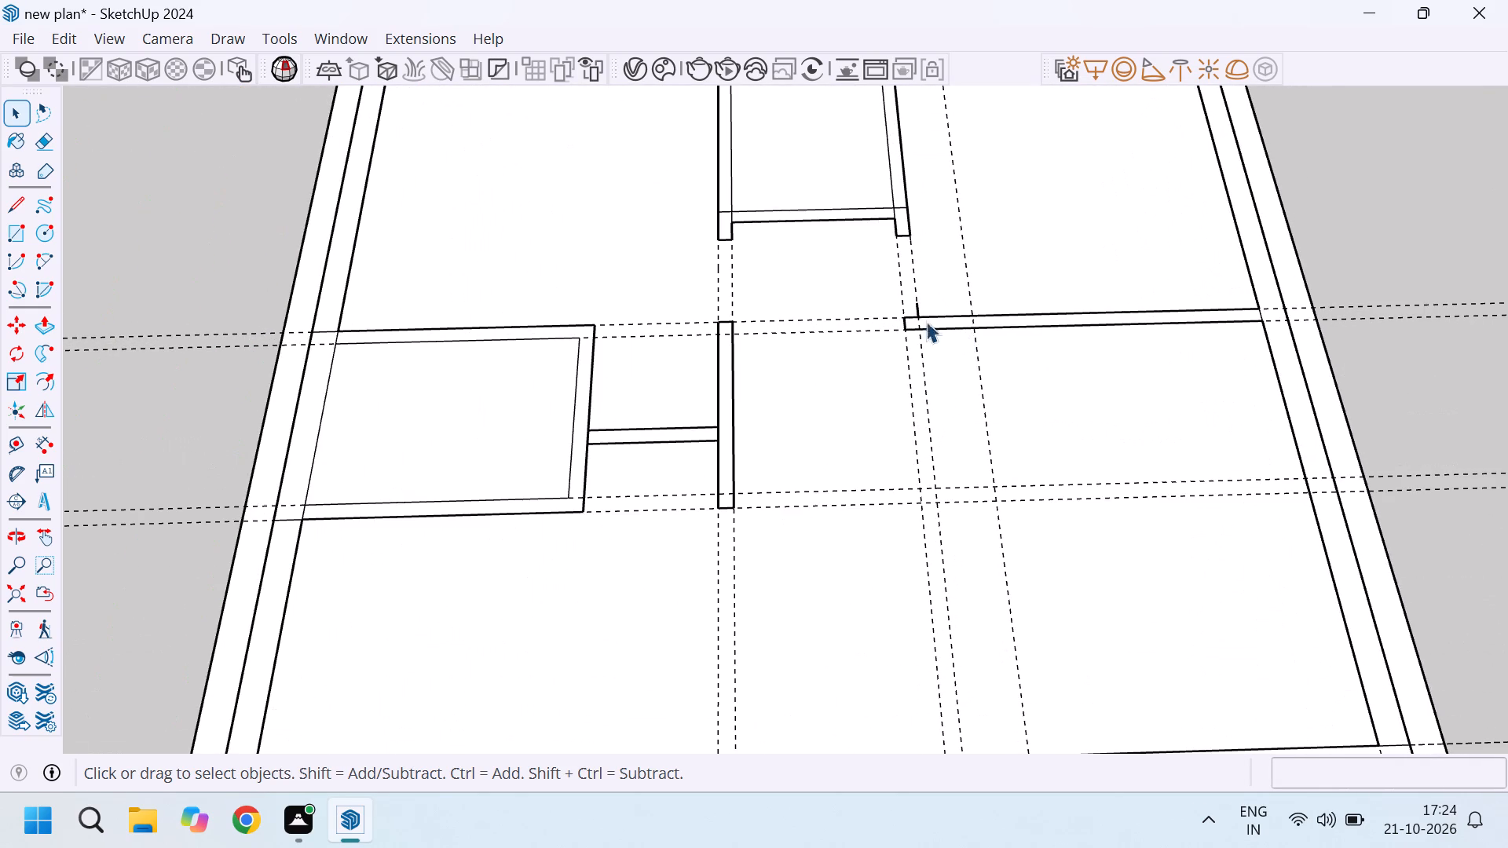
scroll(898, 313, "up", 11)
scroll(926, 332, "down", 2)
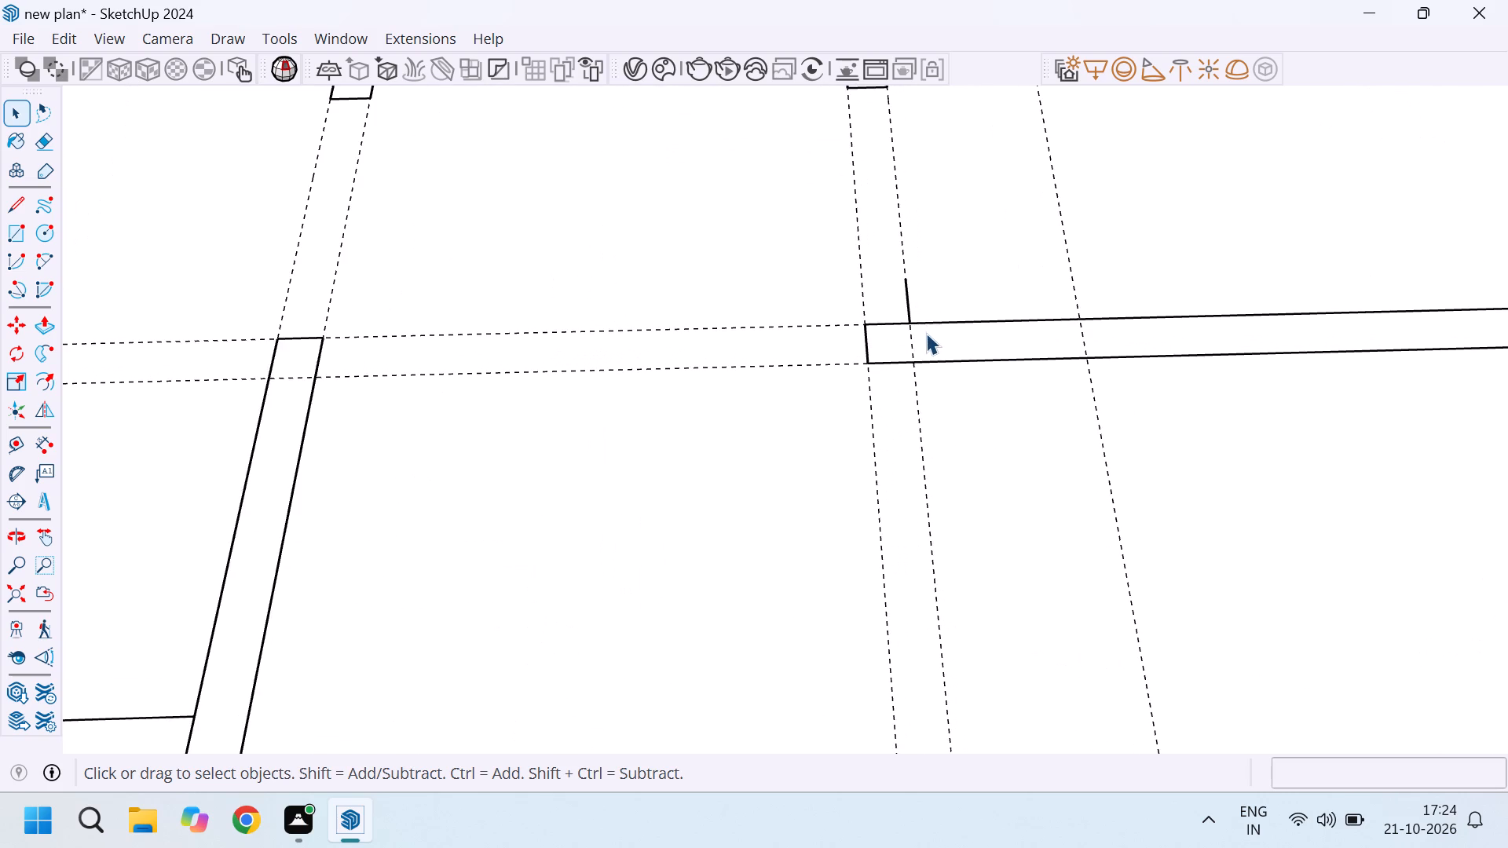
scroll(926, 333, "down", 3)
scroll(932, 263, "up", 3)
key("l")
scroll(891, 304, "up", 4)
left_click(917, 315)
scroll(914, 316, "down", 5)
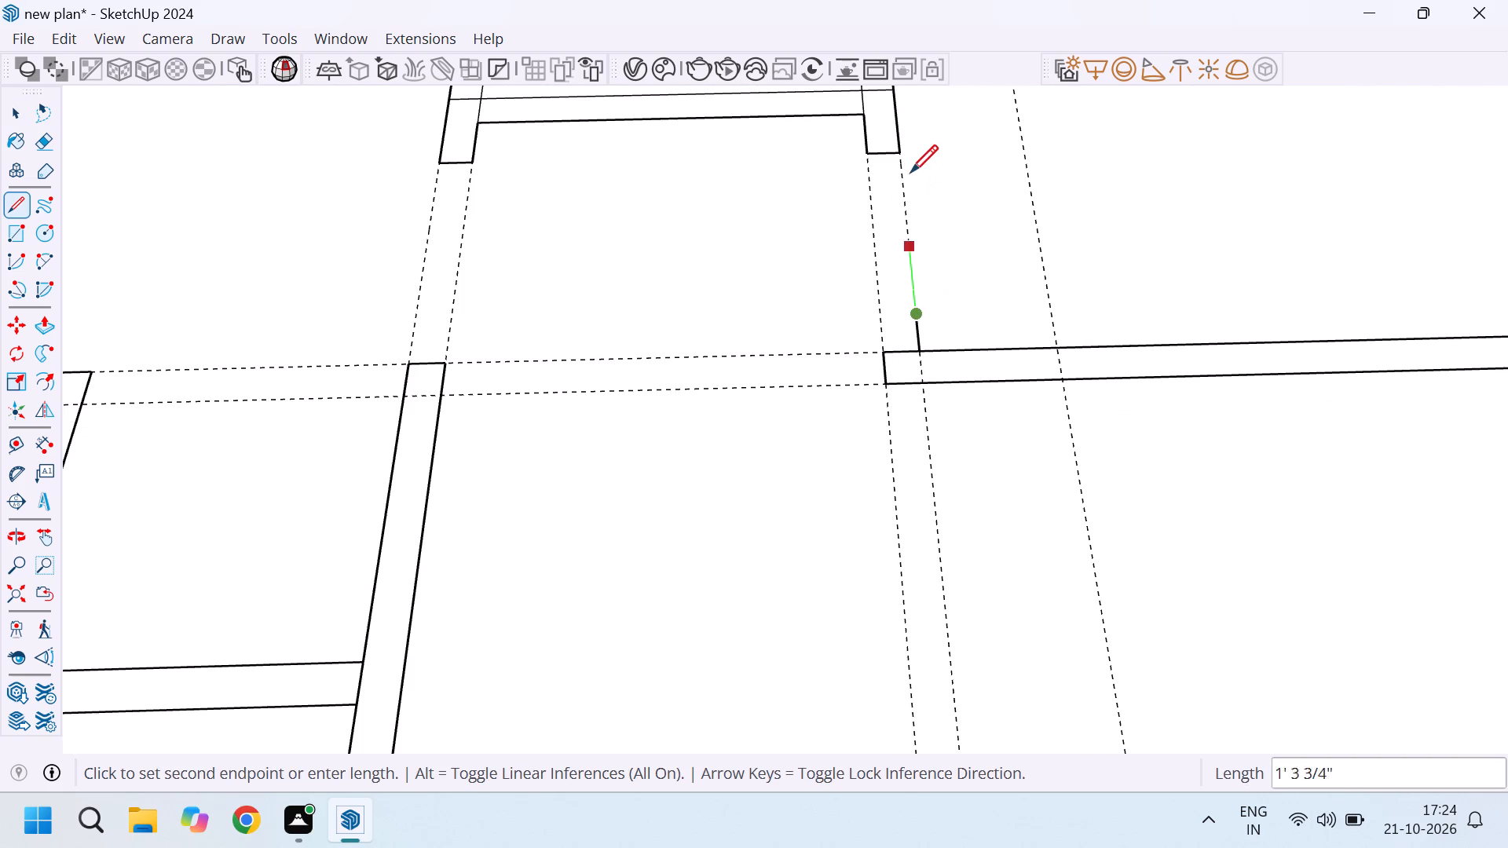
scroll(902, 149, "up", 4)
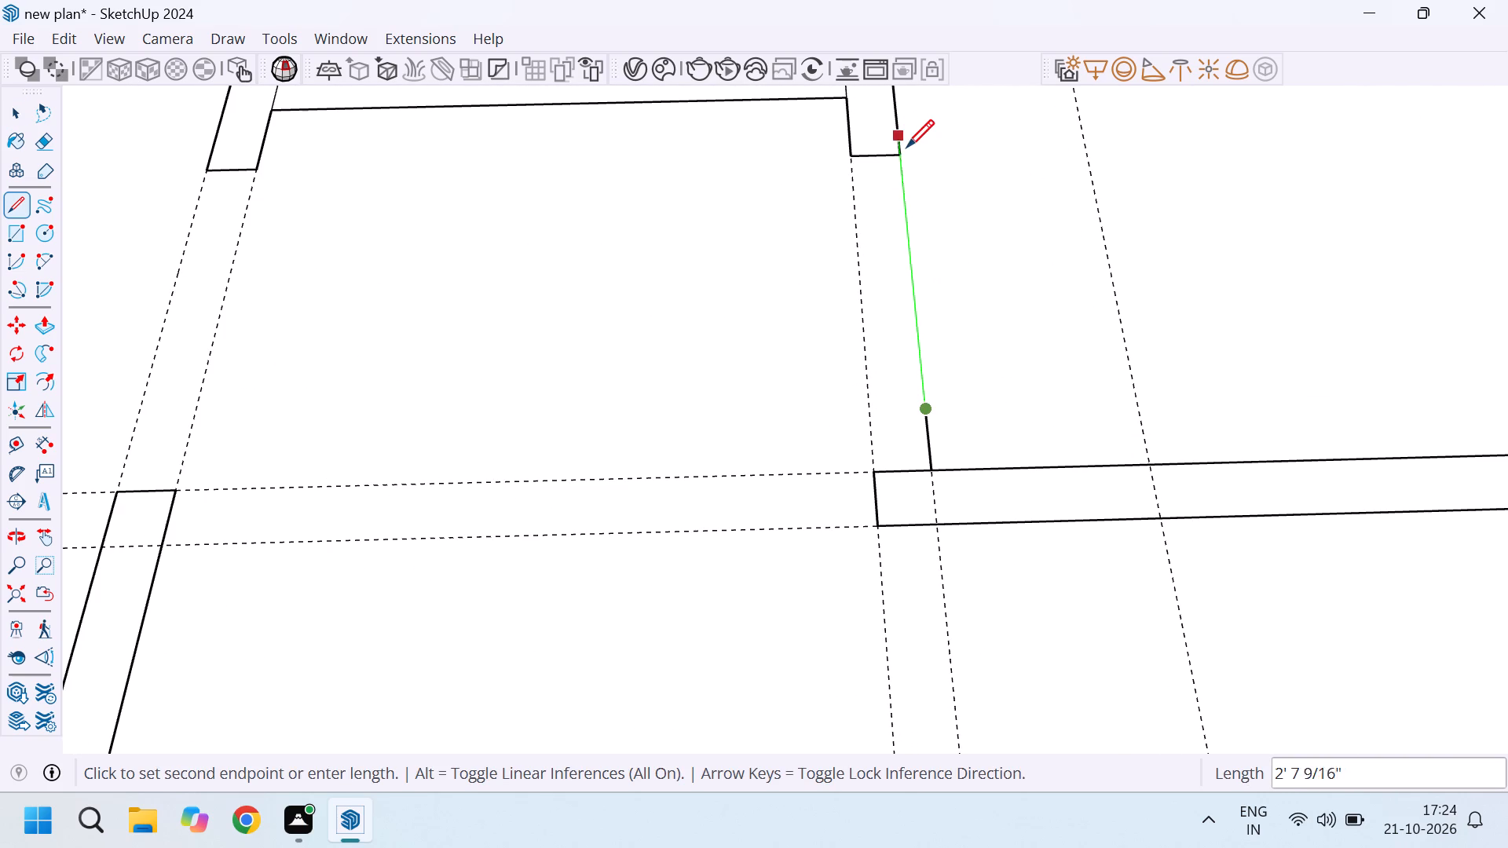
key("Escape")
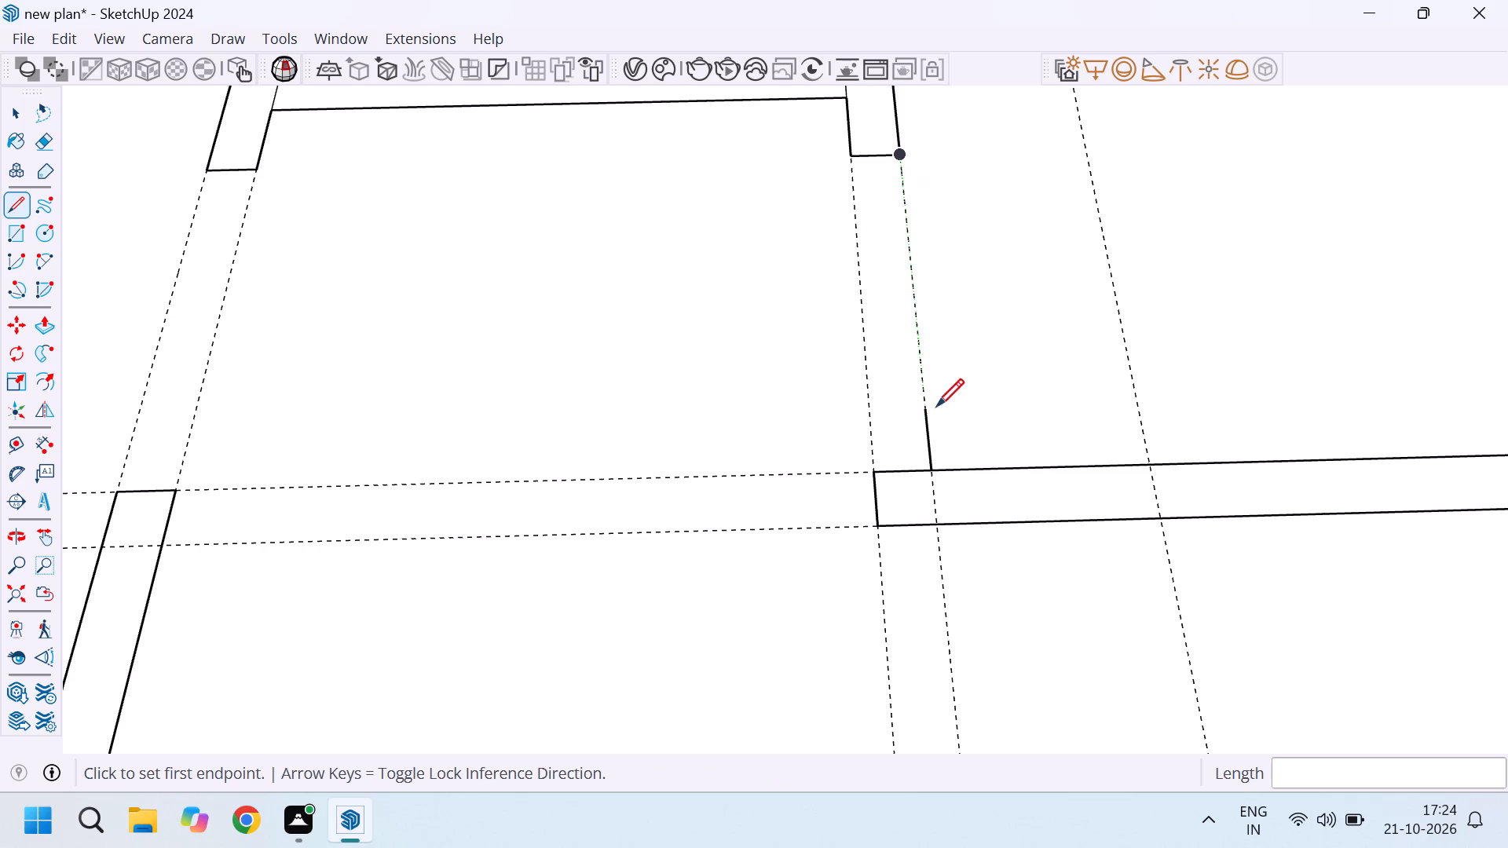
left_click(927, 418)
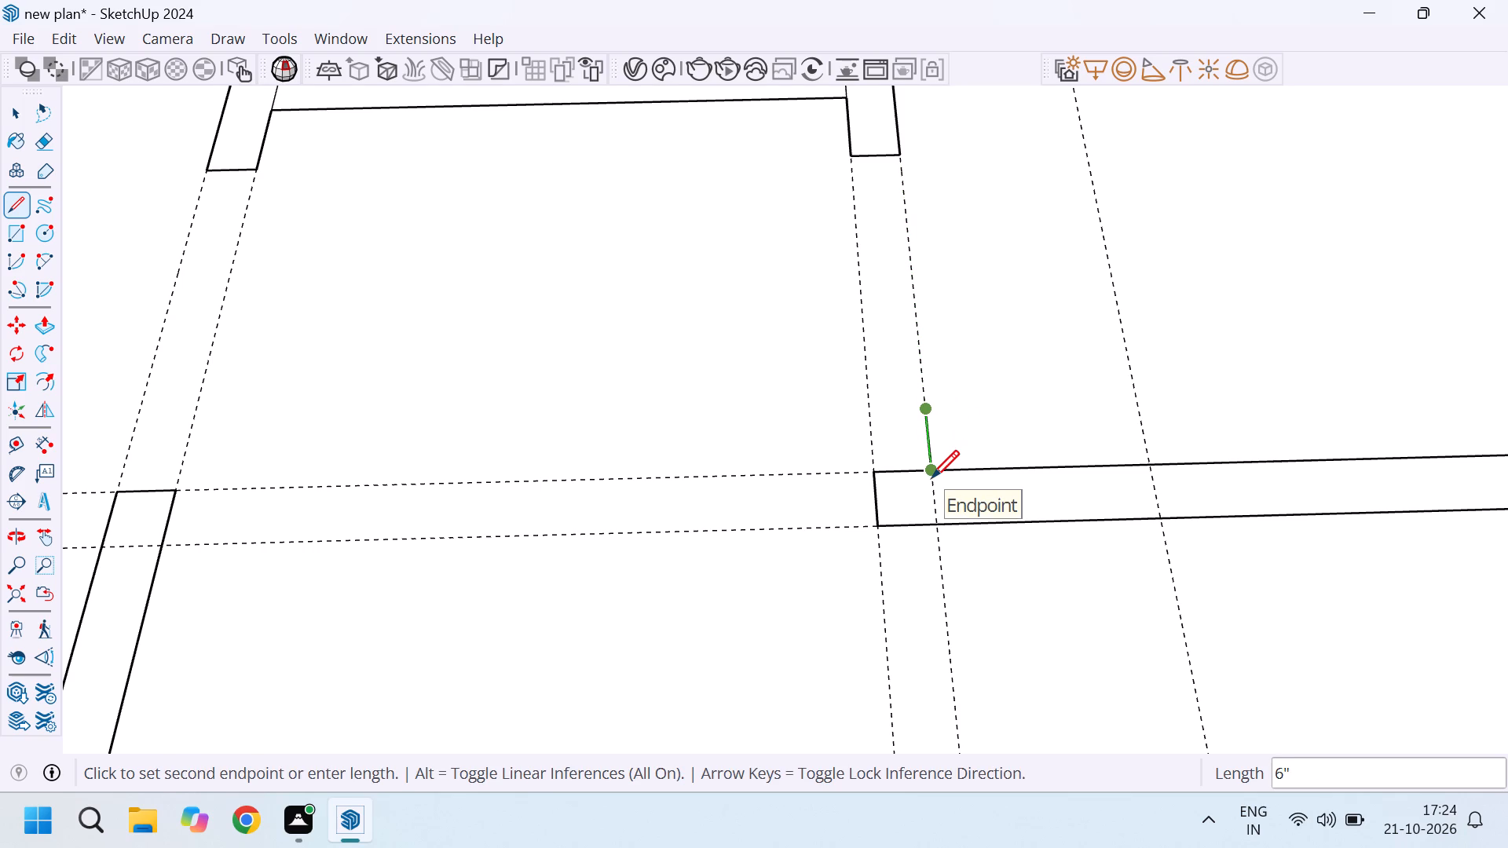
key("Escape")
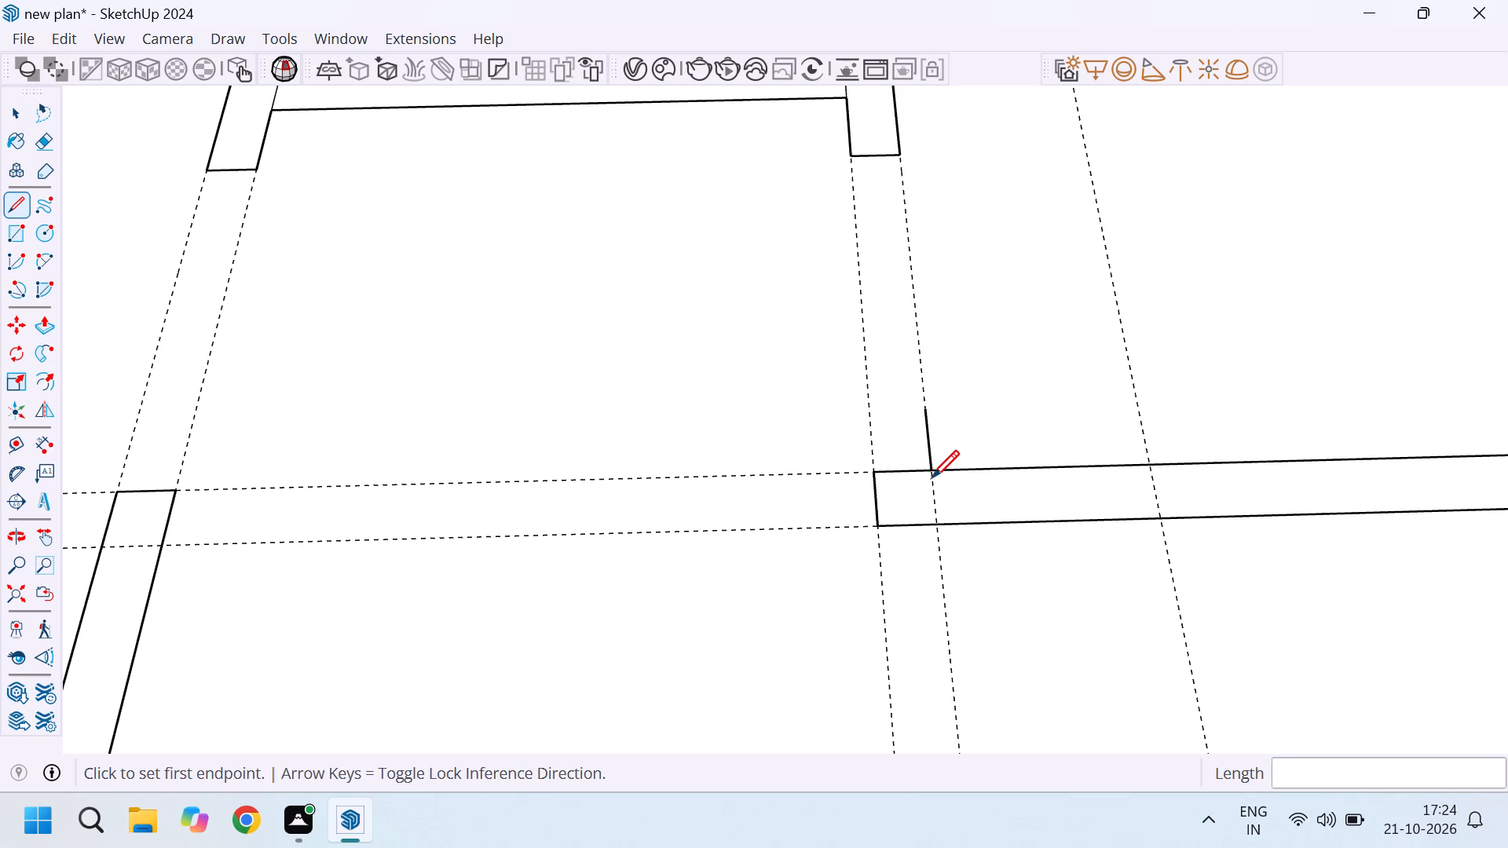
Draw a line from the stub edge's midpoint across to the parallel guide, and a 3" line down to the cross wall's corner.
left_click(931, 433)
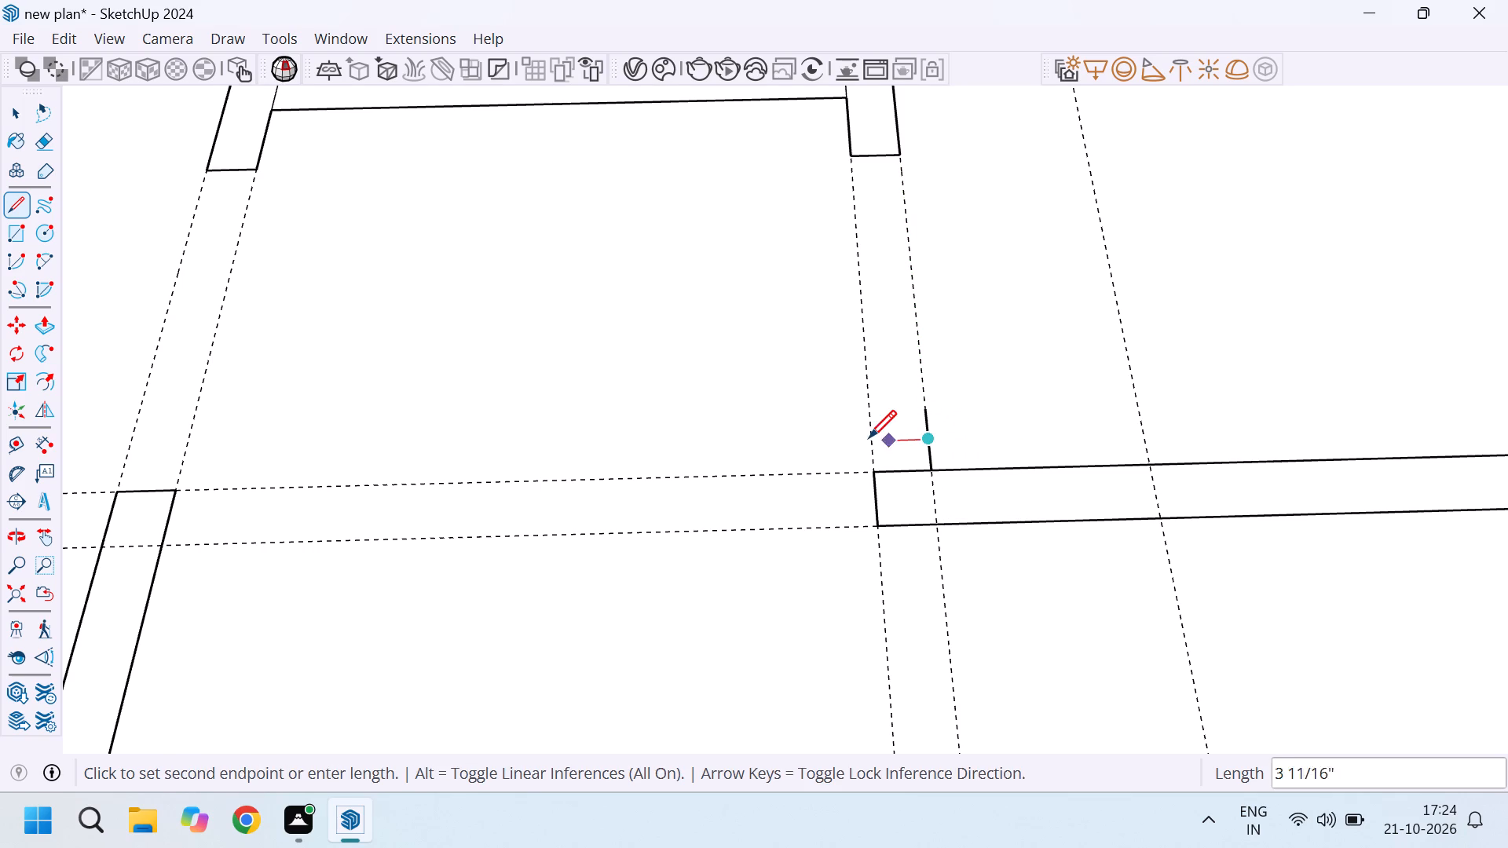
left_click(867, 446)
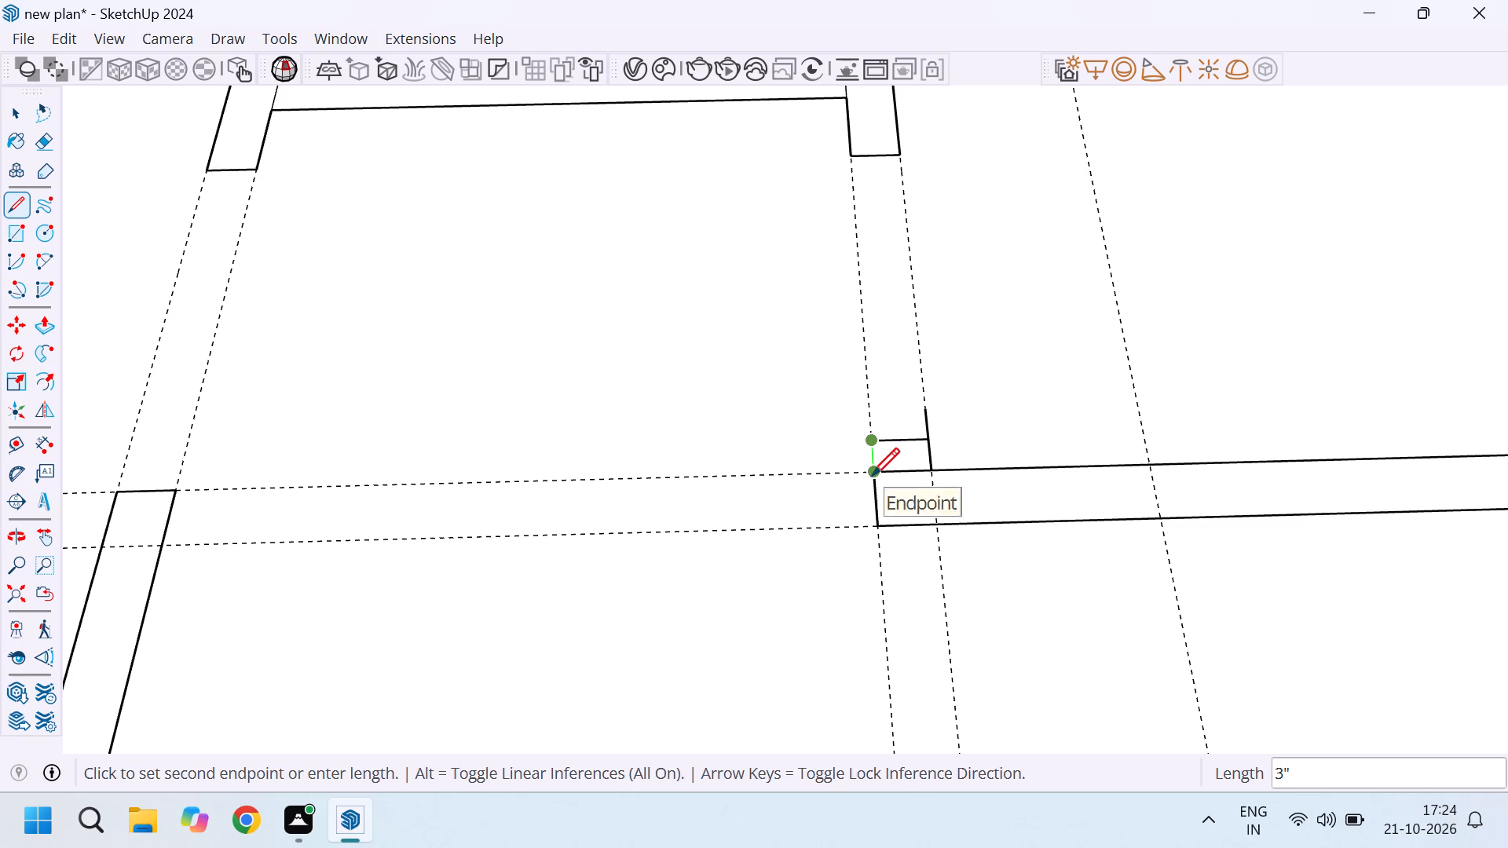
left_click(873, 477)
key("Escape")
scroll(948, 424, "up", 5)
key("space")
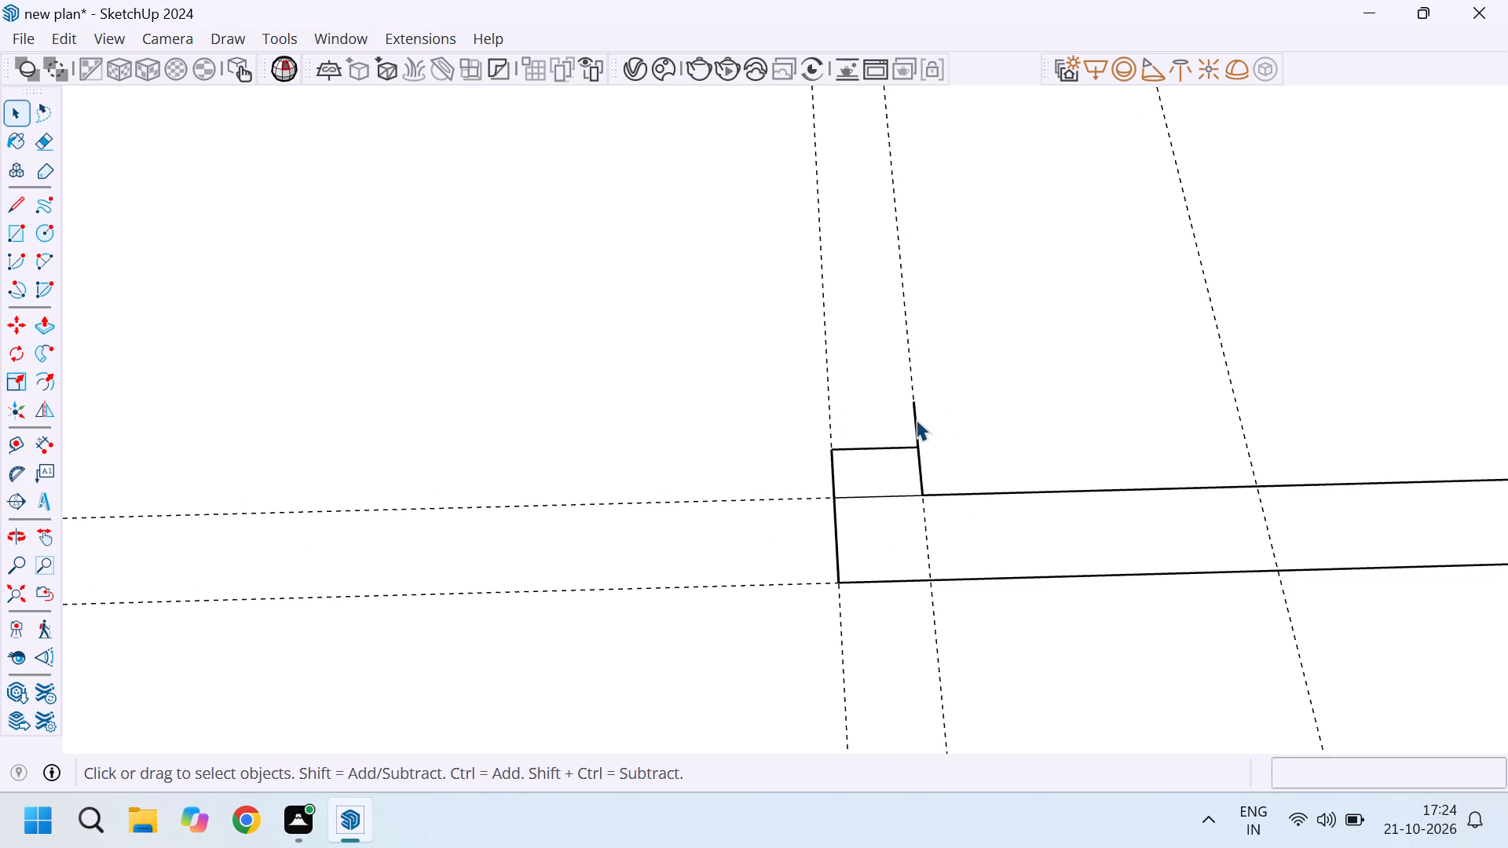
Delete the leftover half of the stub edge beyond the new 3" wall return.
left_click(916, 419)
key("Delete")
Draw a 3' by 5" rectangle between the guides, from the 3" wall return's corner toward the small room's side wall.
scroll(939, 437, "down", 5)
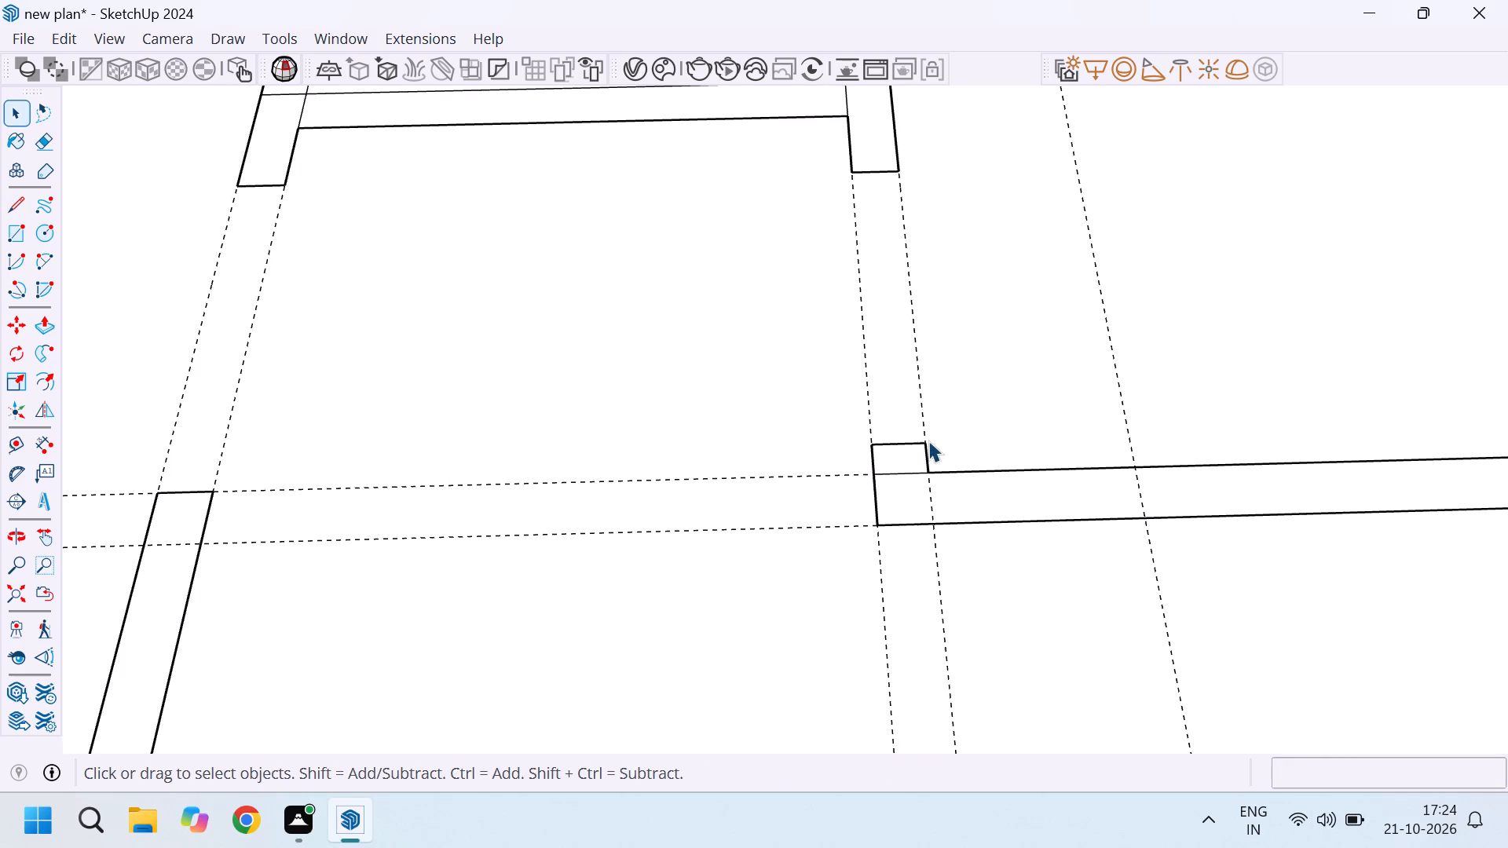
key("r")
left_click(874, 446)
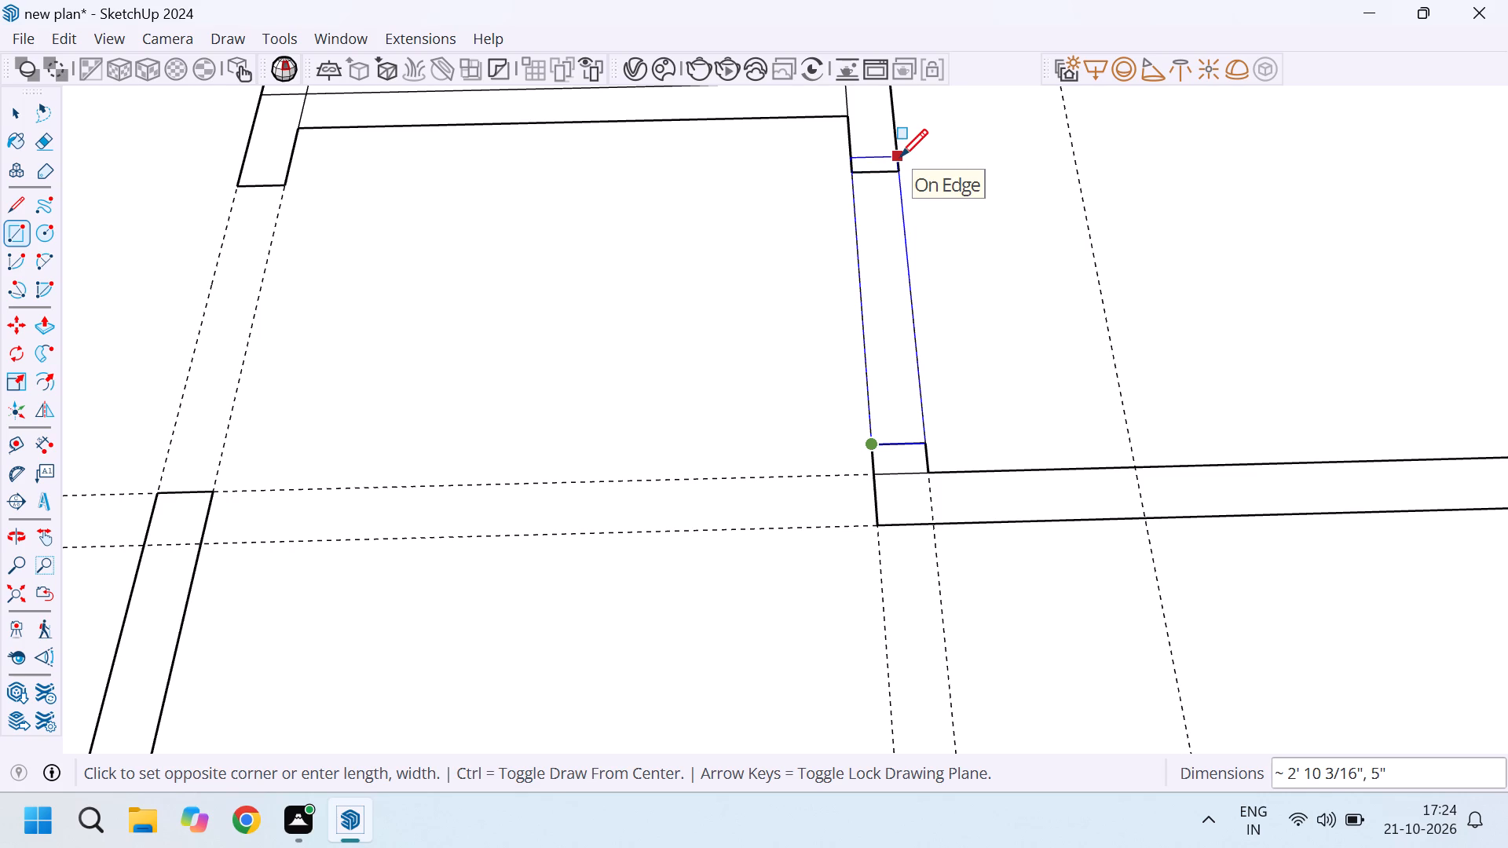
type("3'")
key("comma")
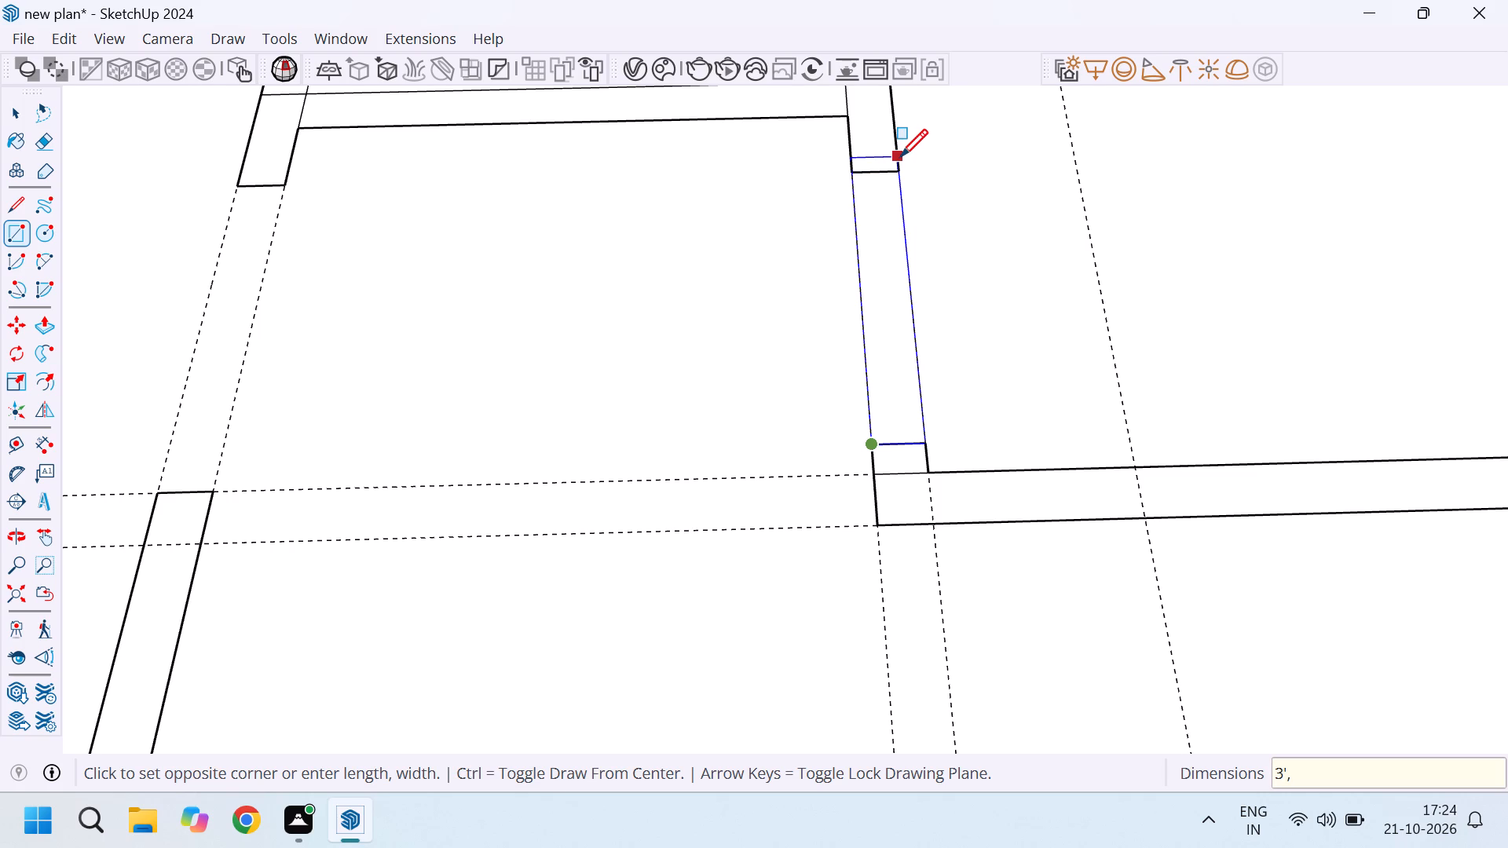
key("5")
key("Return")
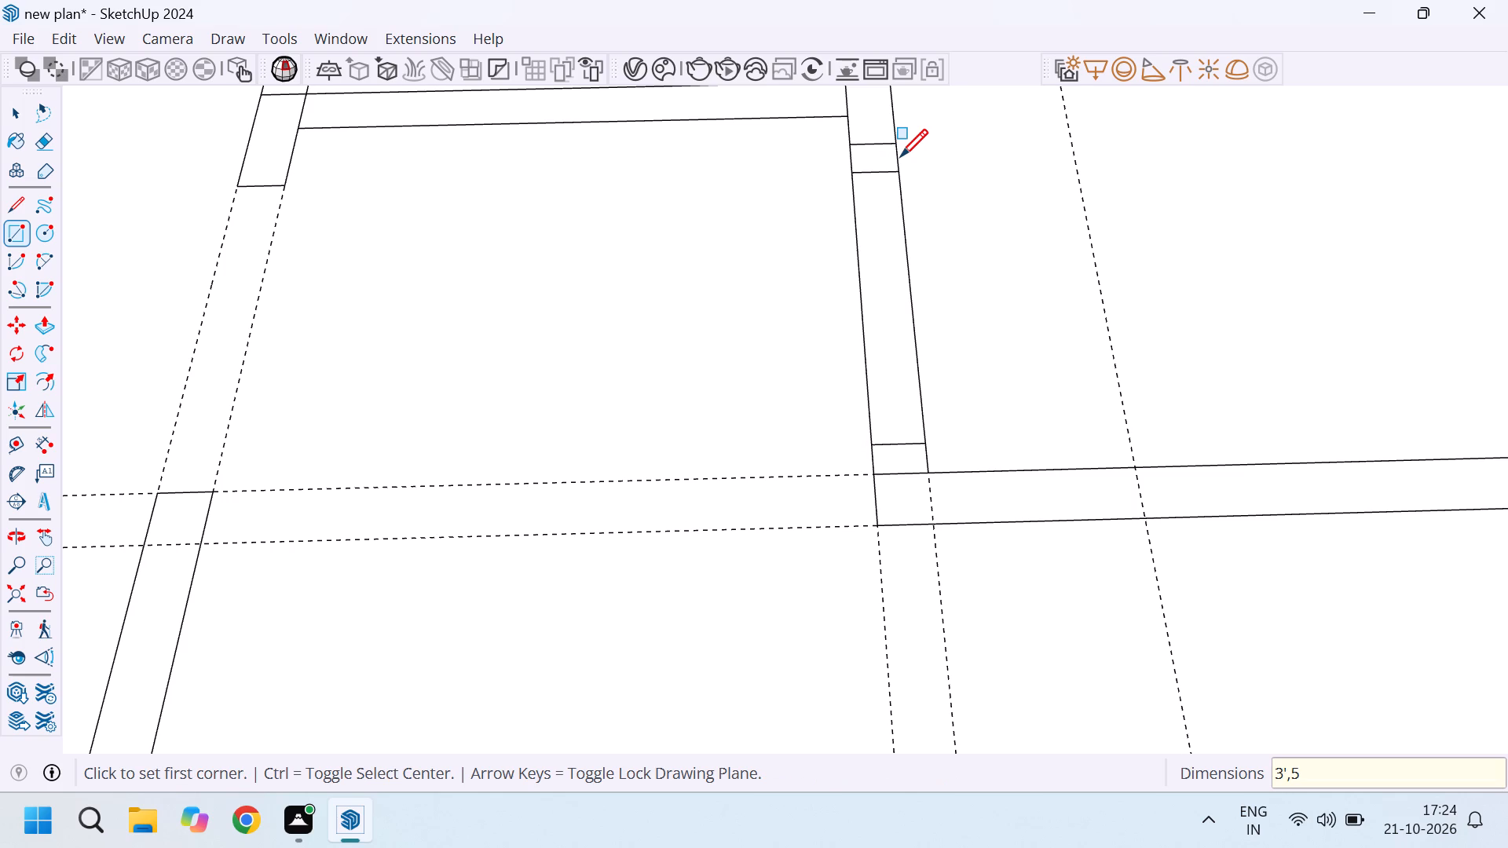
Erase the rectangle's long sides and the old wall end beyond its far edge, leaving a 3' opening above the wall return.
scroll(906, 177, "up", 2)
key("space")
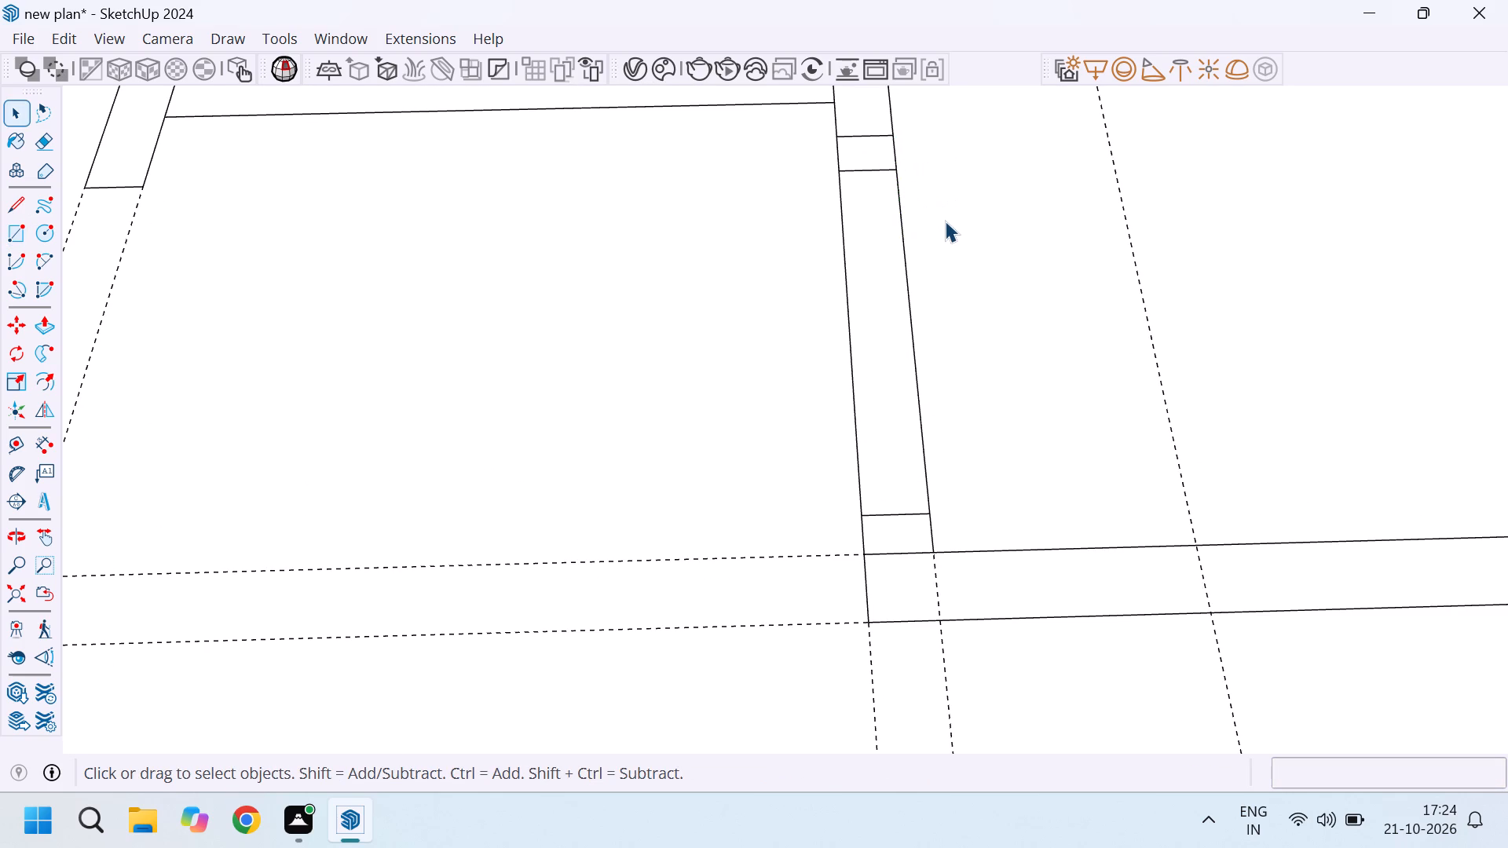
key("e")
left_click_drag(961, 243, 950, 243)
left_click_drag(912, 239, 727, 262)
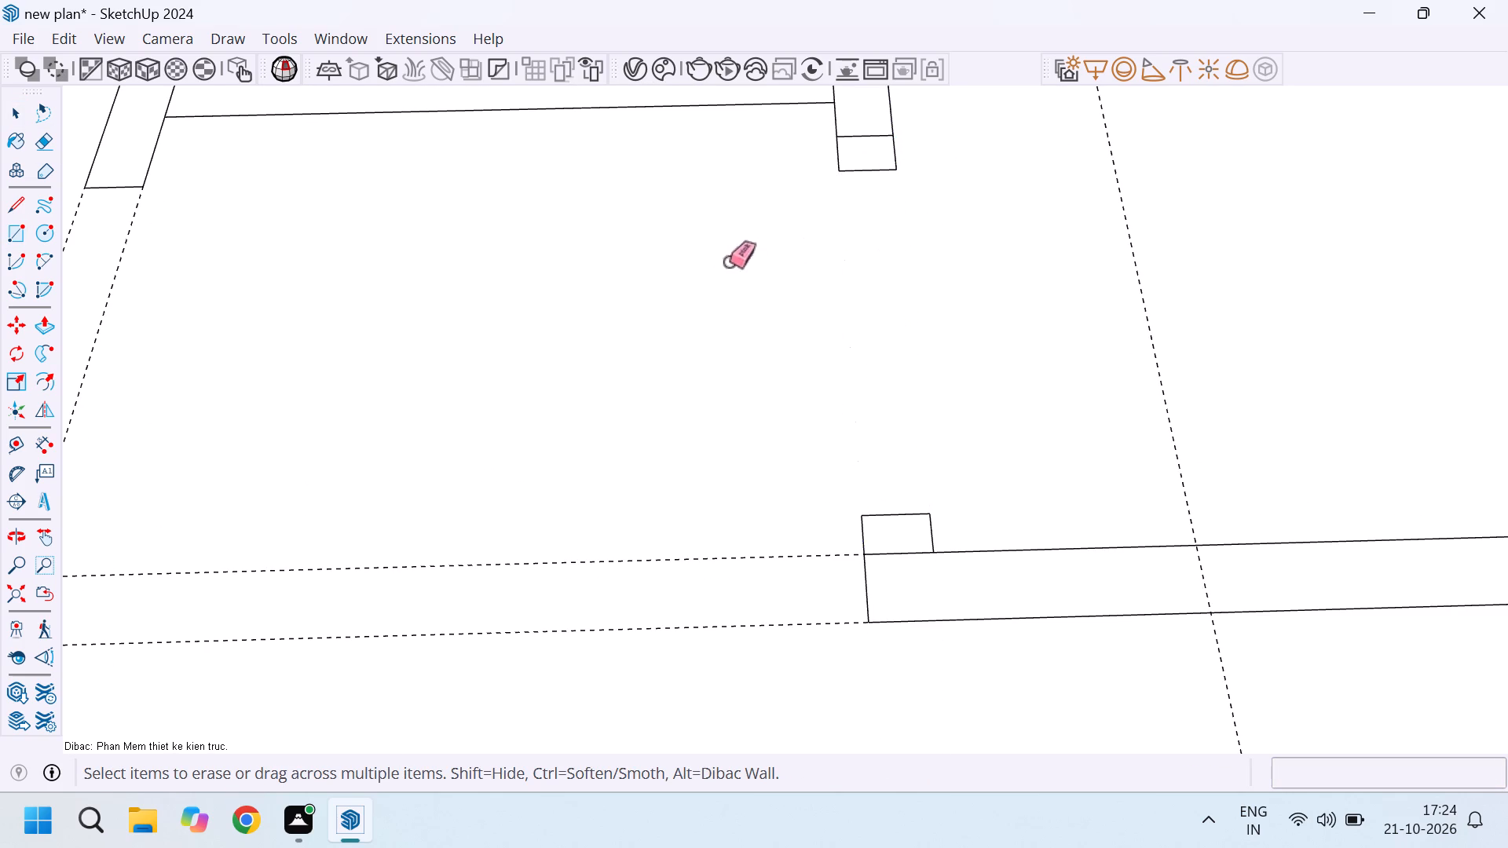
left_click_drag(884, 172, 862, 179)
left_click_drag(909, 157, 805, 173)
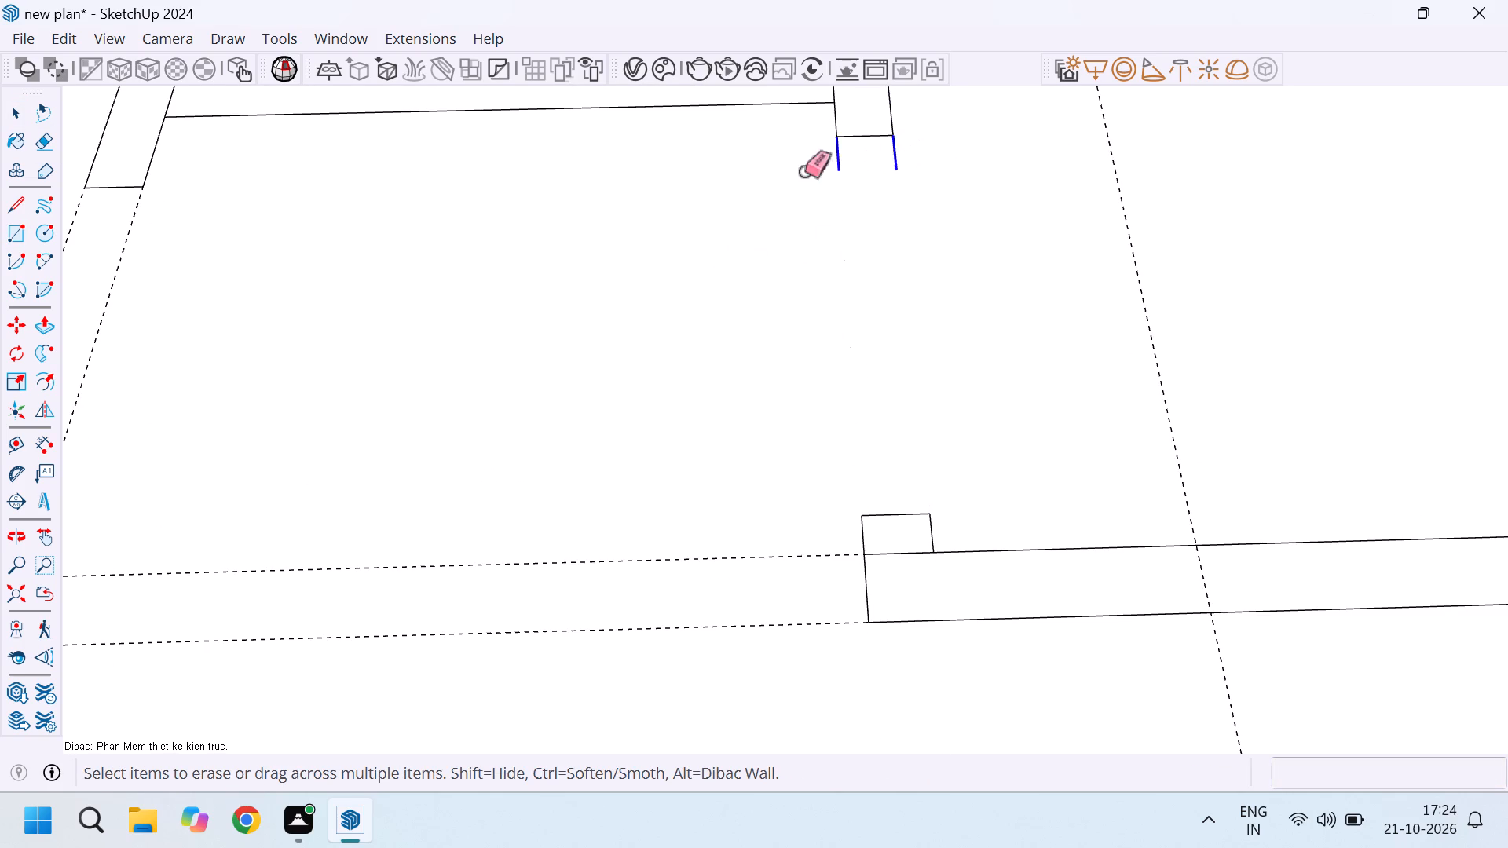
left_click_drag(805, 173, 796, 174)
Erase the leftover edges crossing the junctions where the small room's 5" front wall meets its two side walls.
scroll(934, 244, "down", 10)
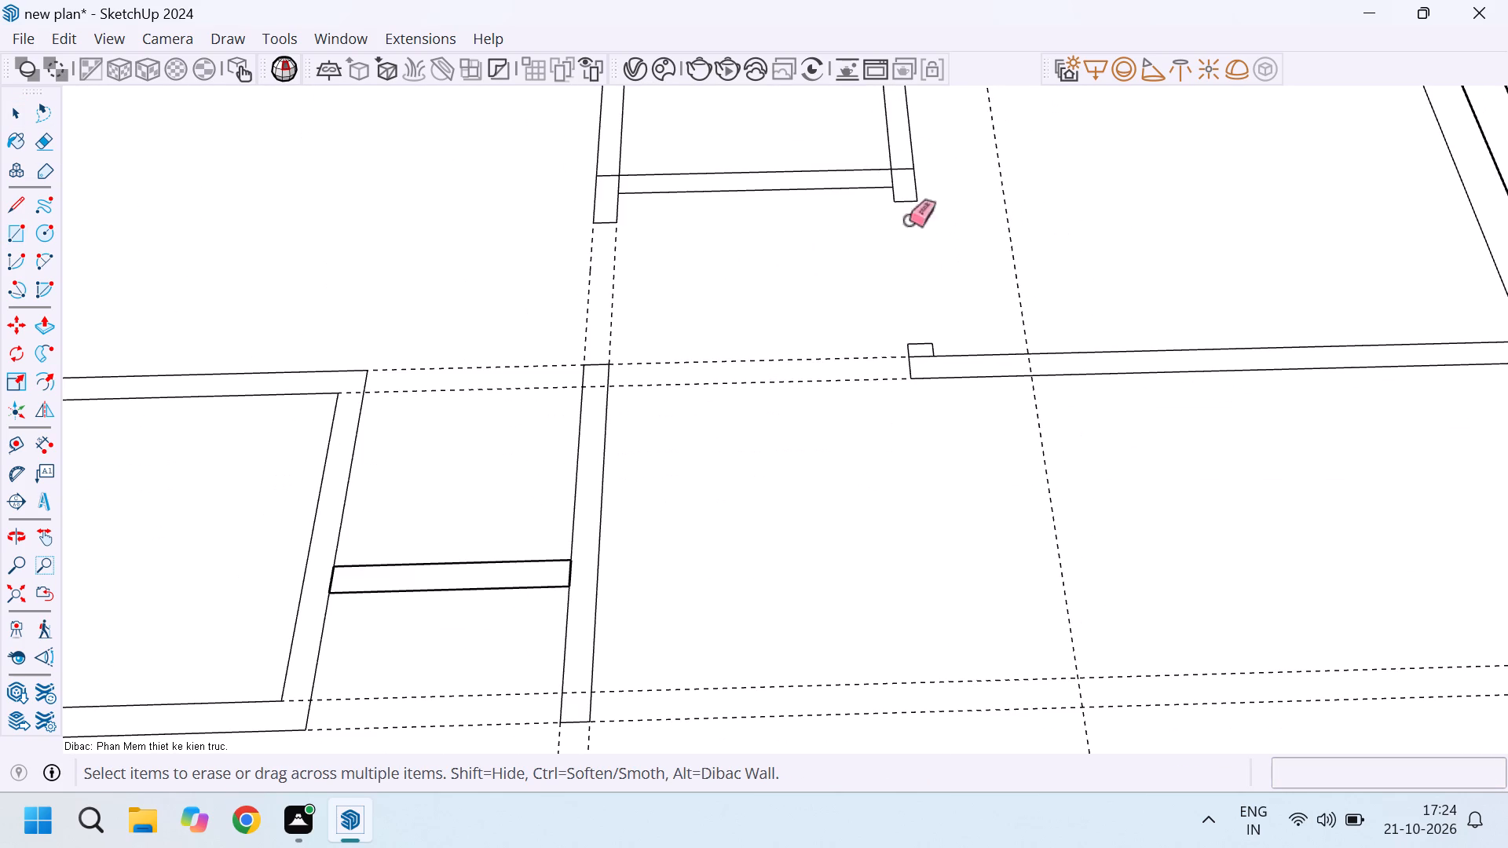
scroll(899, 149, "up", 5)
left_click(909, 186)
scroll(893, 205, "up", 4)
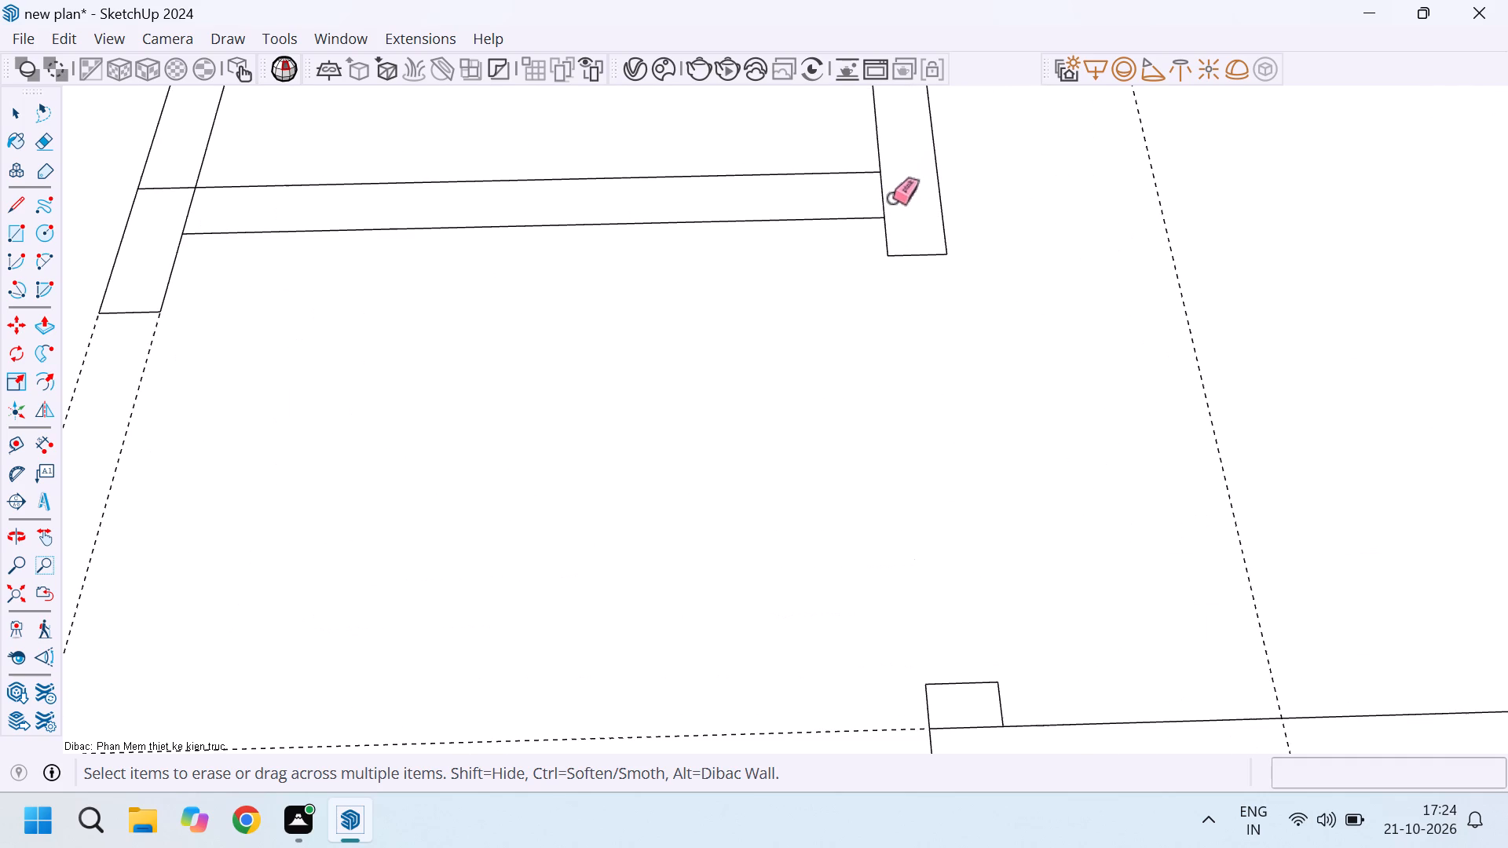
left_click_drag(893, 196, 880, 196)
scroll(876, 206, "down", 4)
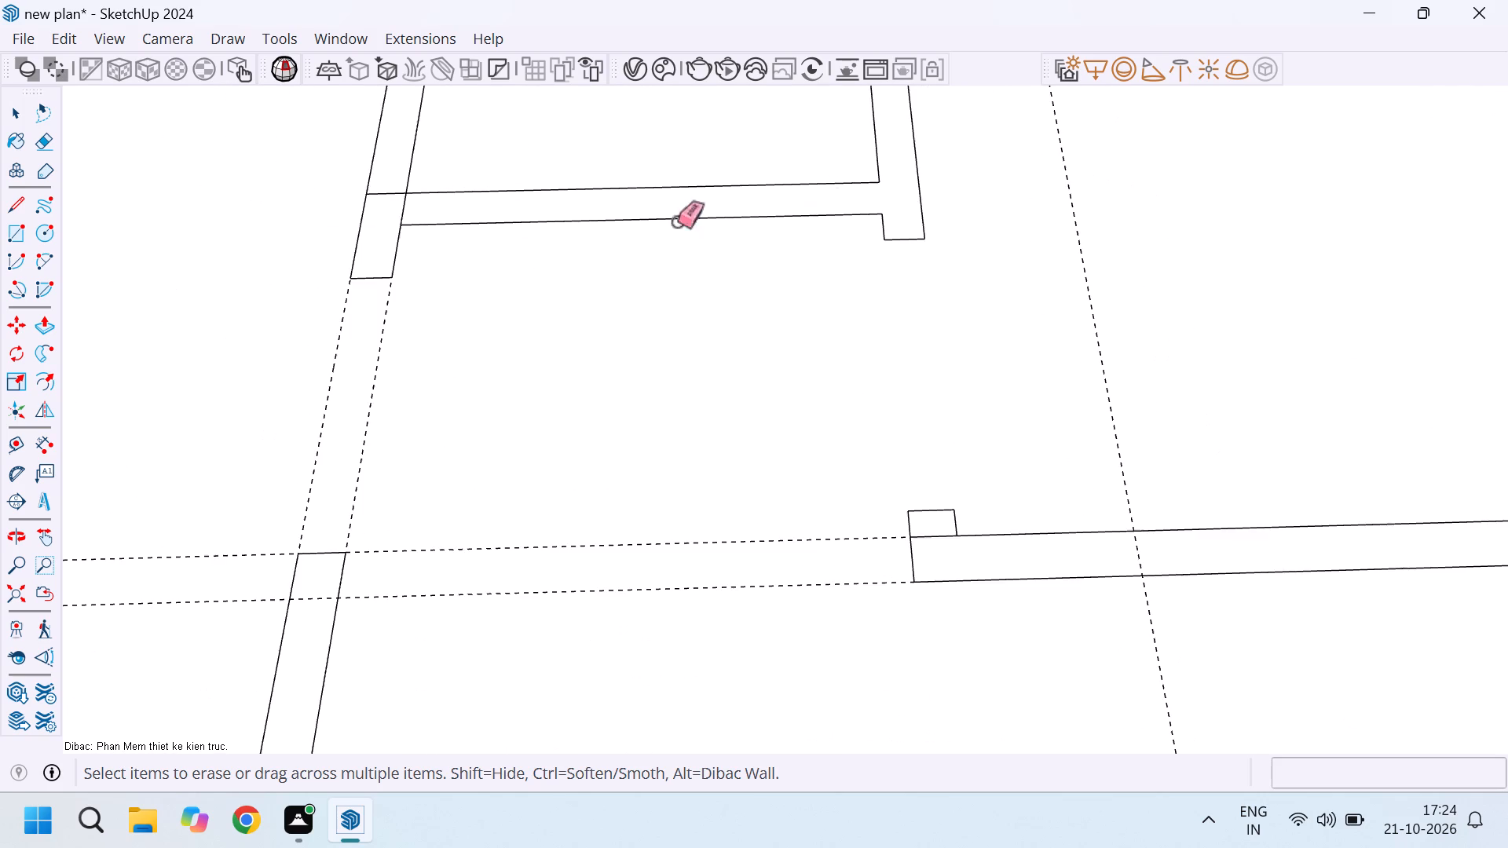
scroll(342, 214, "up", 4)
left_click_drag(409, 174, 407, 200)
scroll(453, 222, "down", 5)
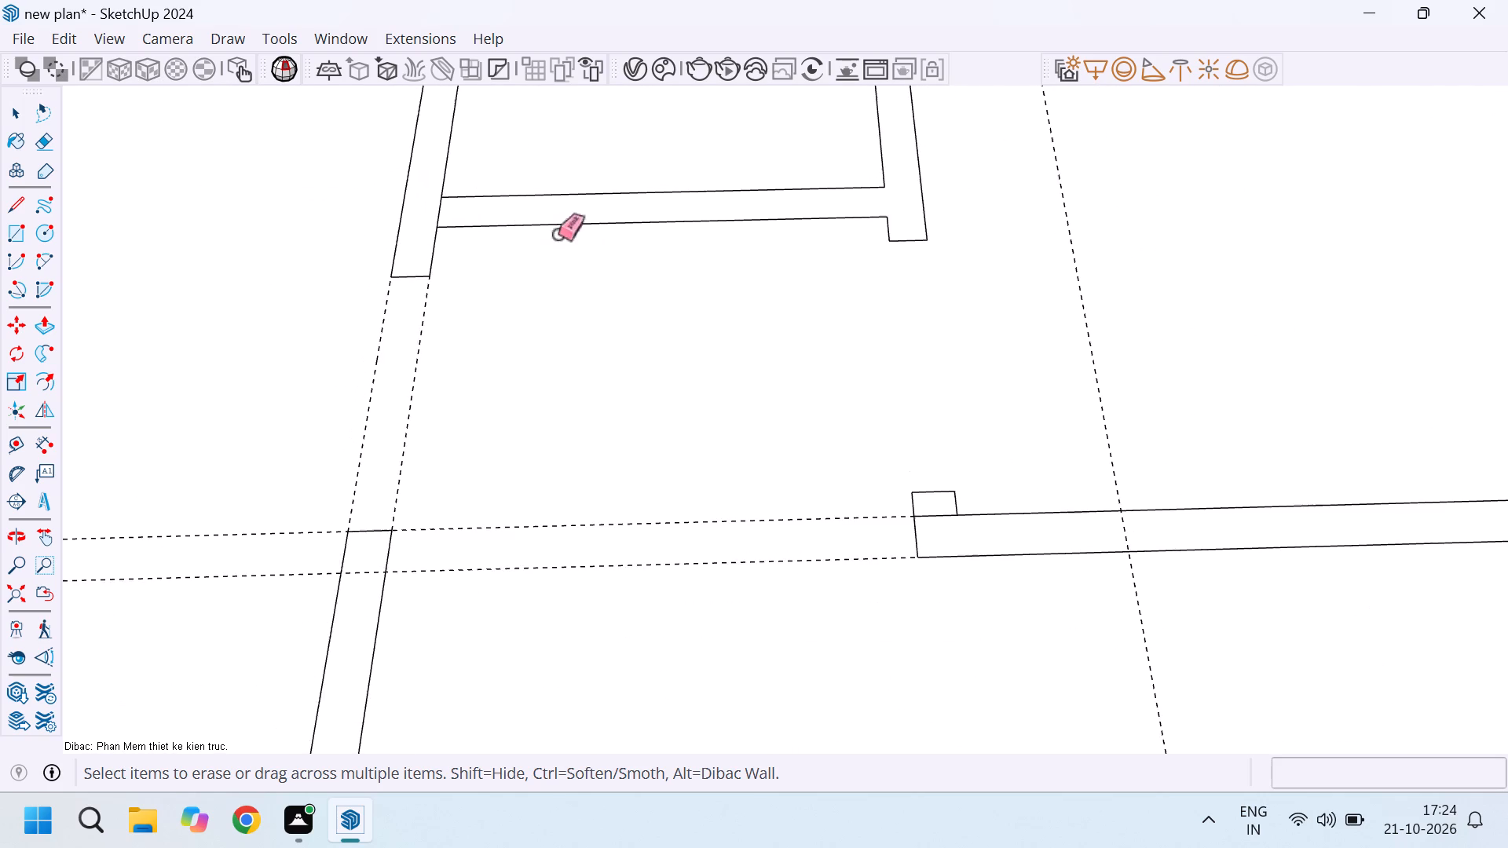
key("space")
Cut a 2'6" opening in the small room's front wall by drawing a 2'6" by 5" rectangle near the stepped side wall and erasing its long edges.
scroll(712, 289, "down", 3)
key("r")
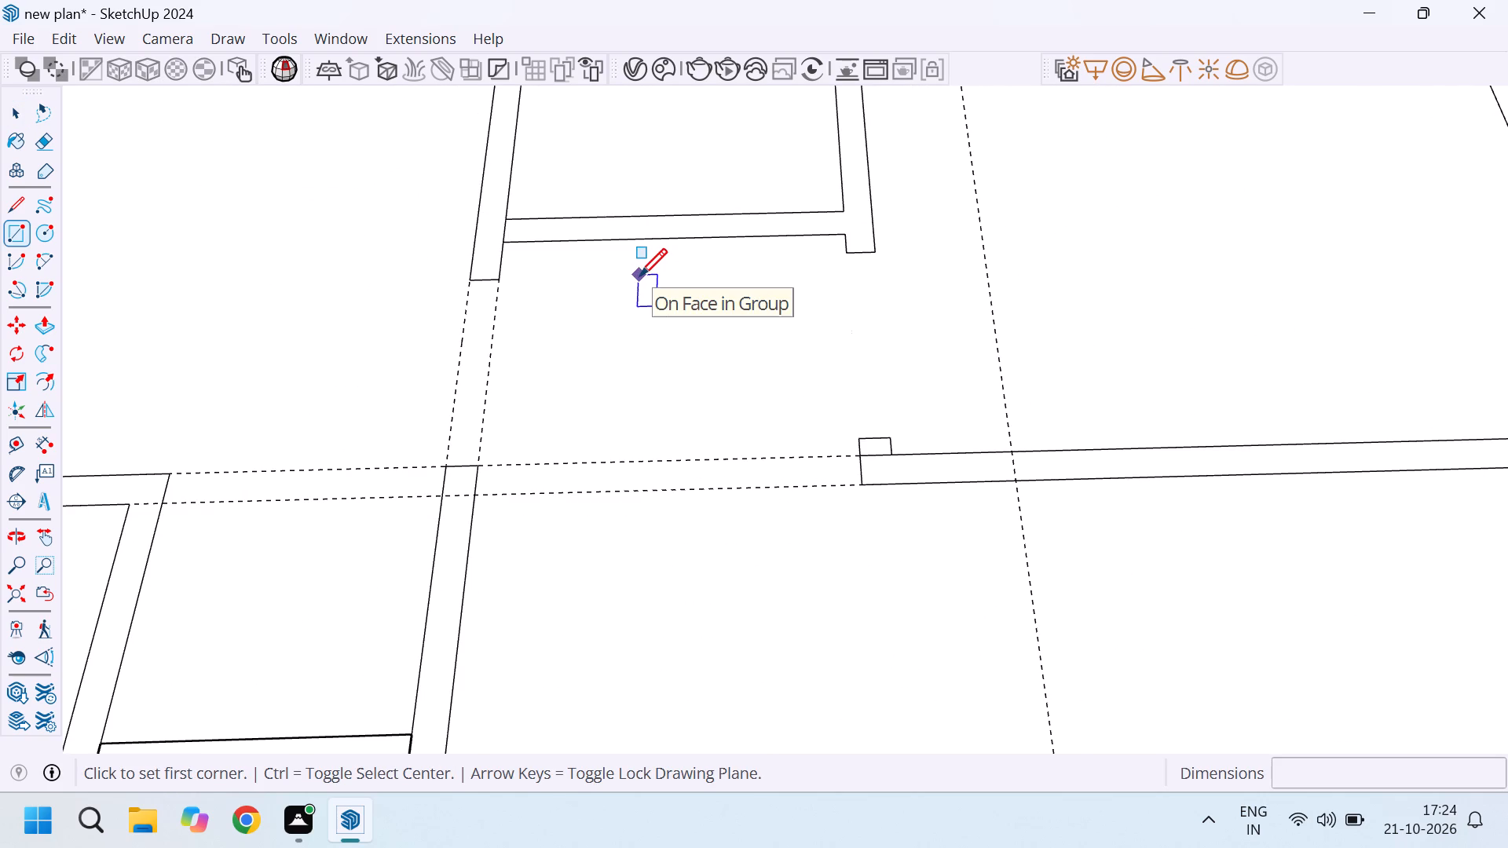
scroll(796, 212, "up", 4)
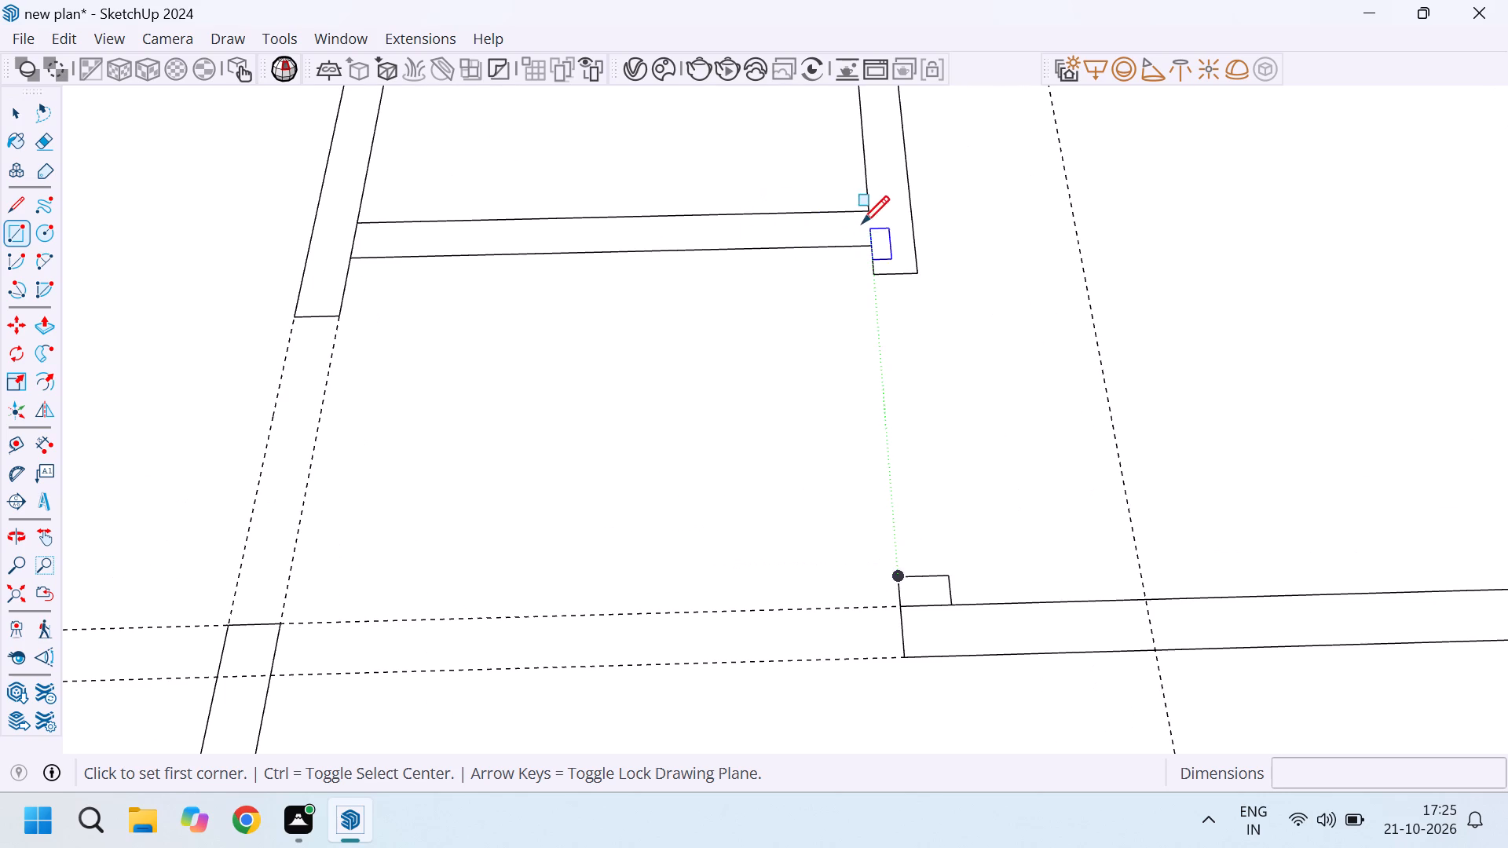
left_click_drag(839, 213, 832, 216)
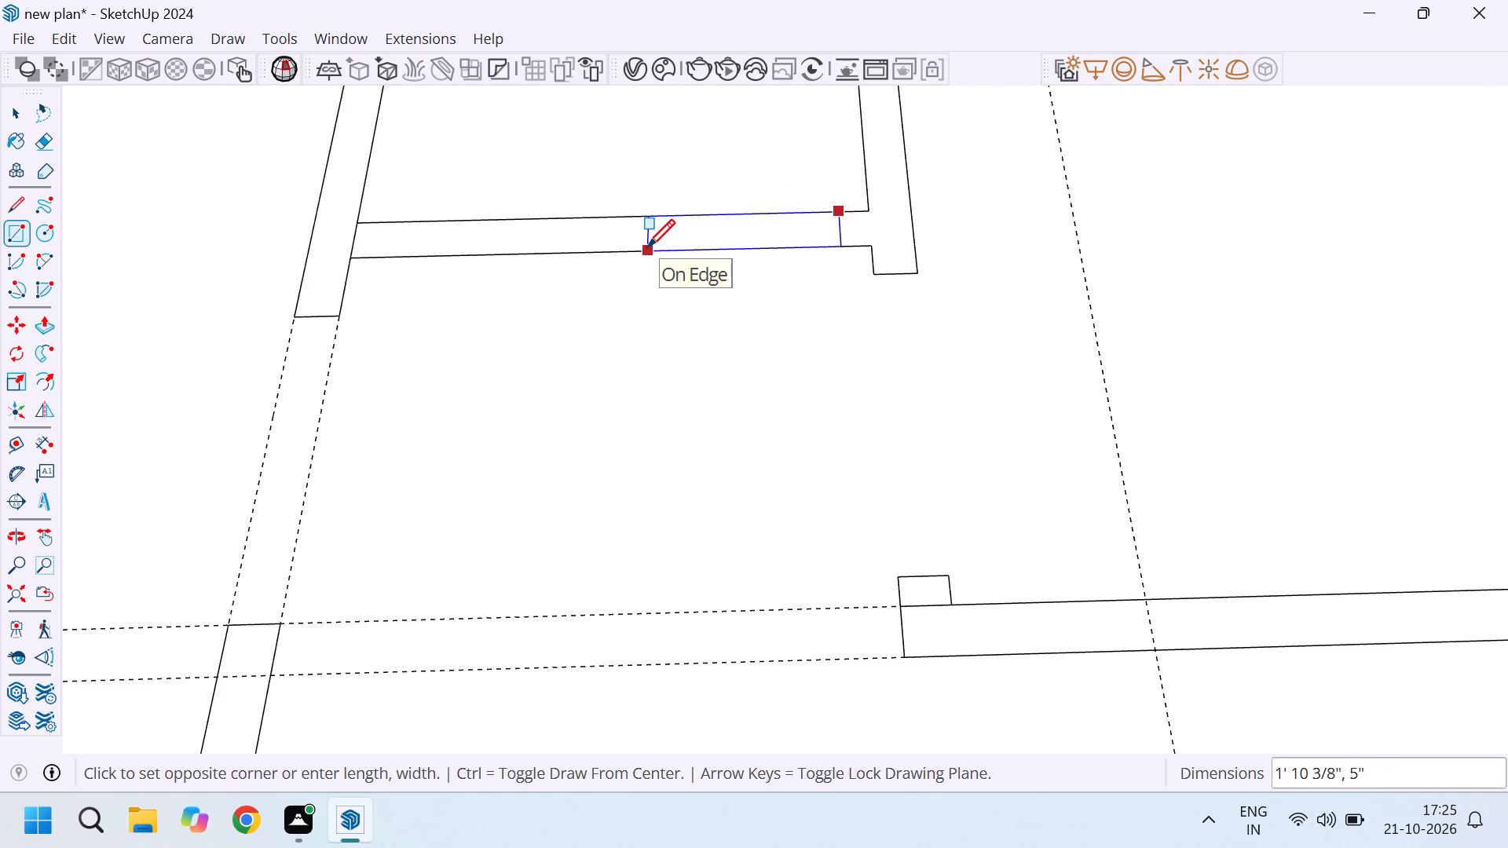
type("2'6,5")
key("Return")
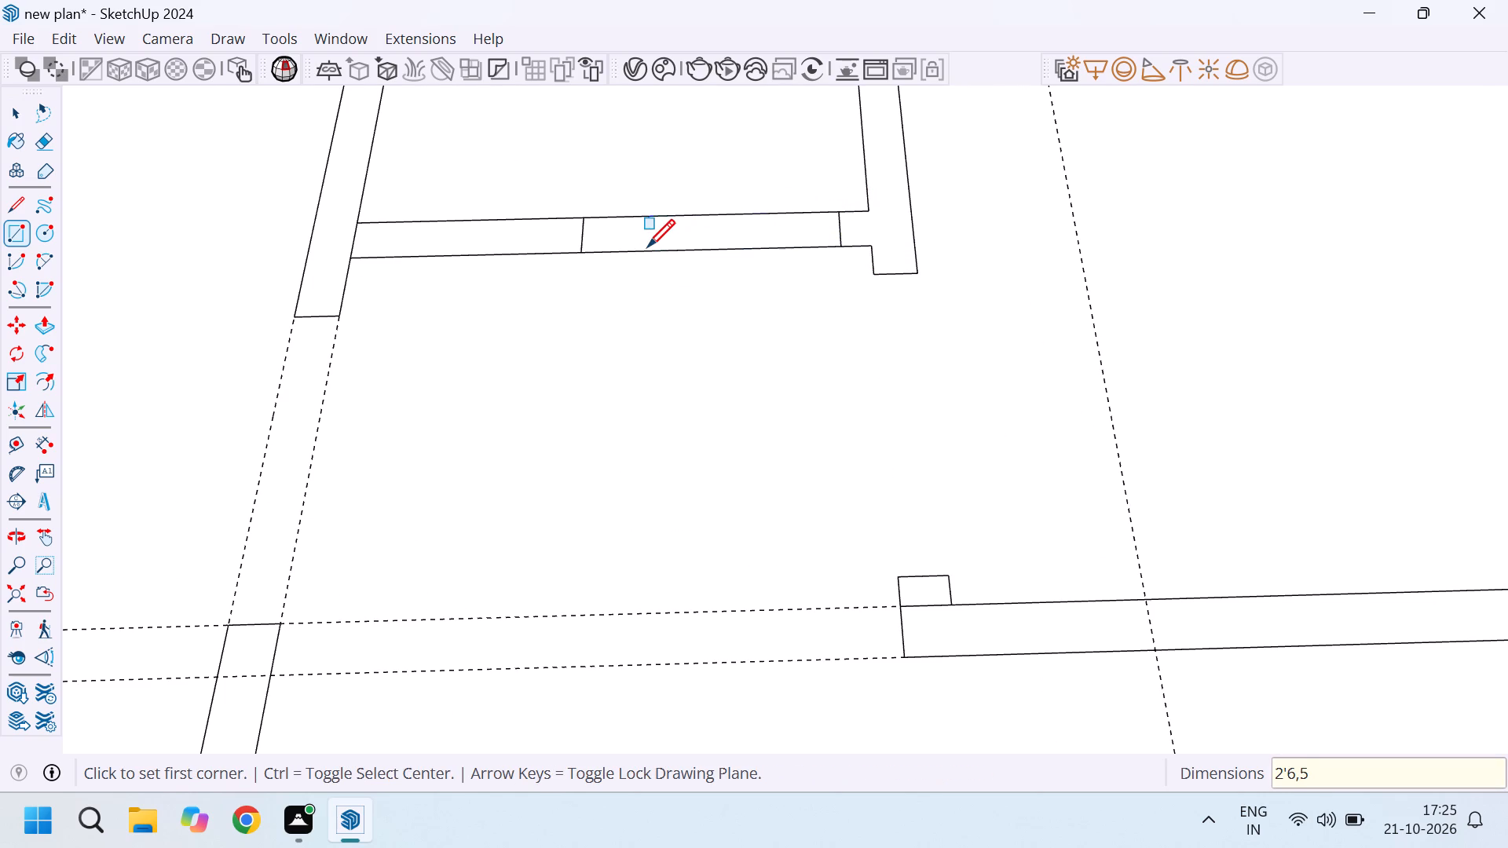
key("space")
key("e")
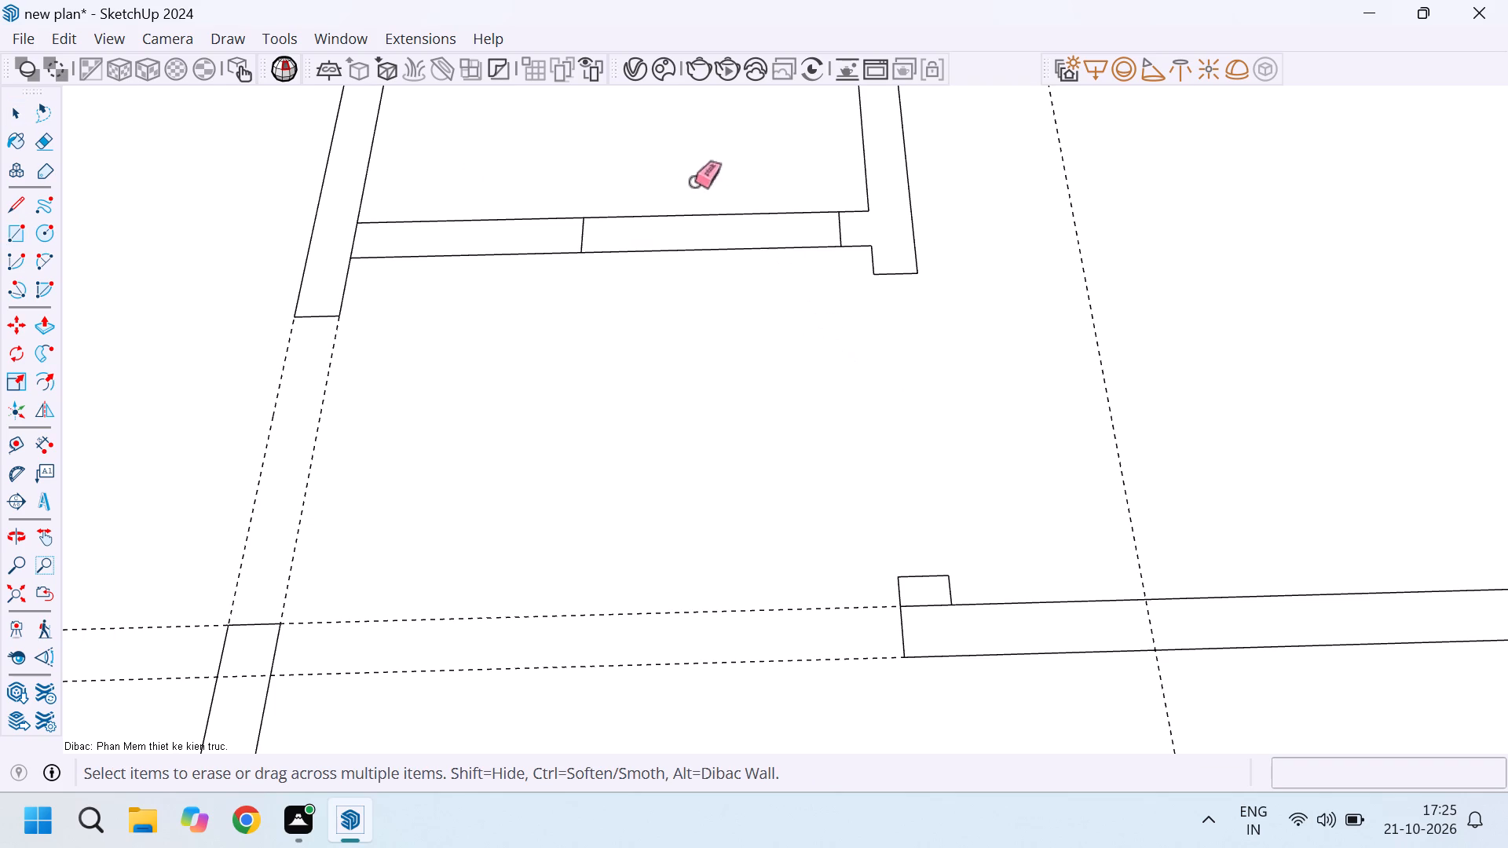
left_click_drag(674, 169, 700, 279)
Examine the plan around the new openings and the large room beside the outer side wall.
scroll(683, 270, "down", 5)
scroll(742, 319, "down", 5)
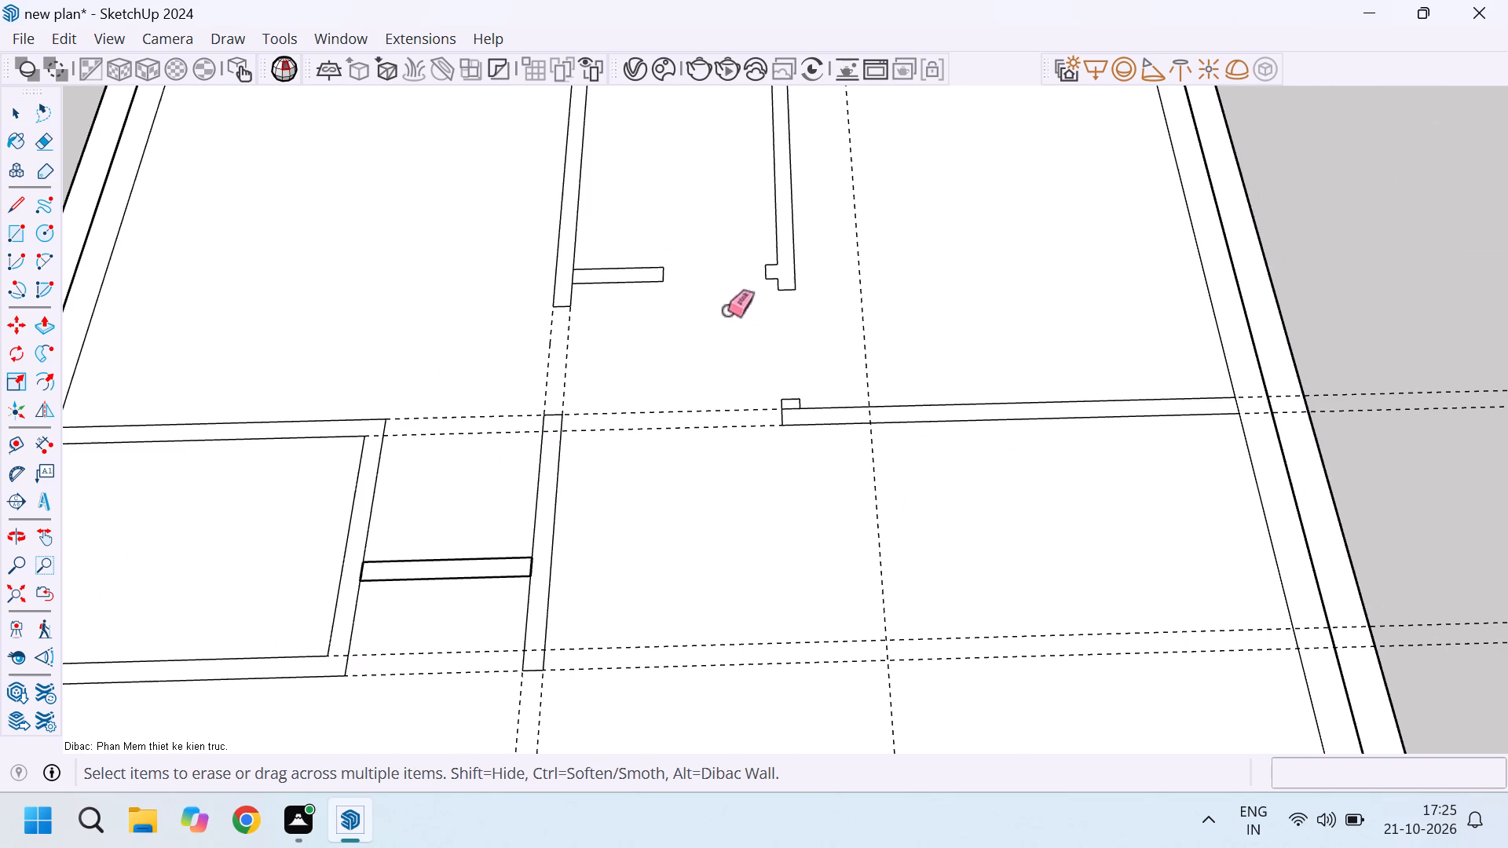
scroll(705, 294, "down", 4)
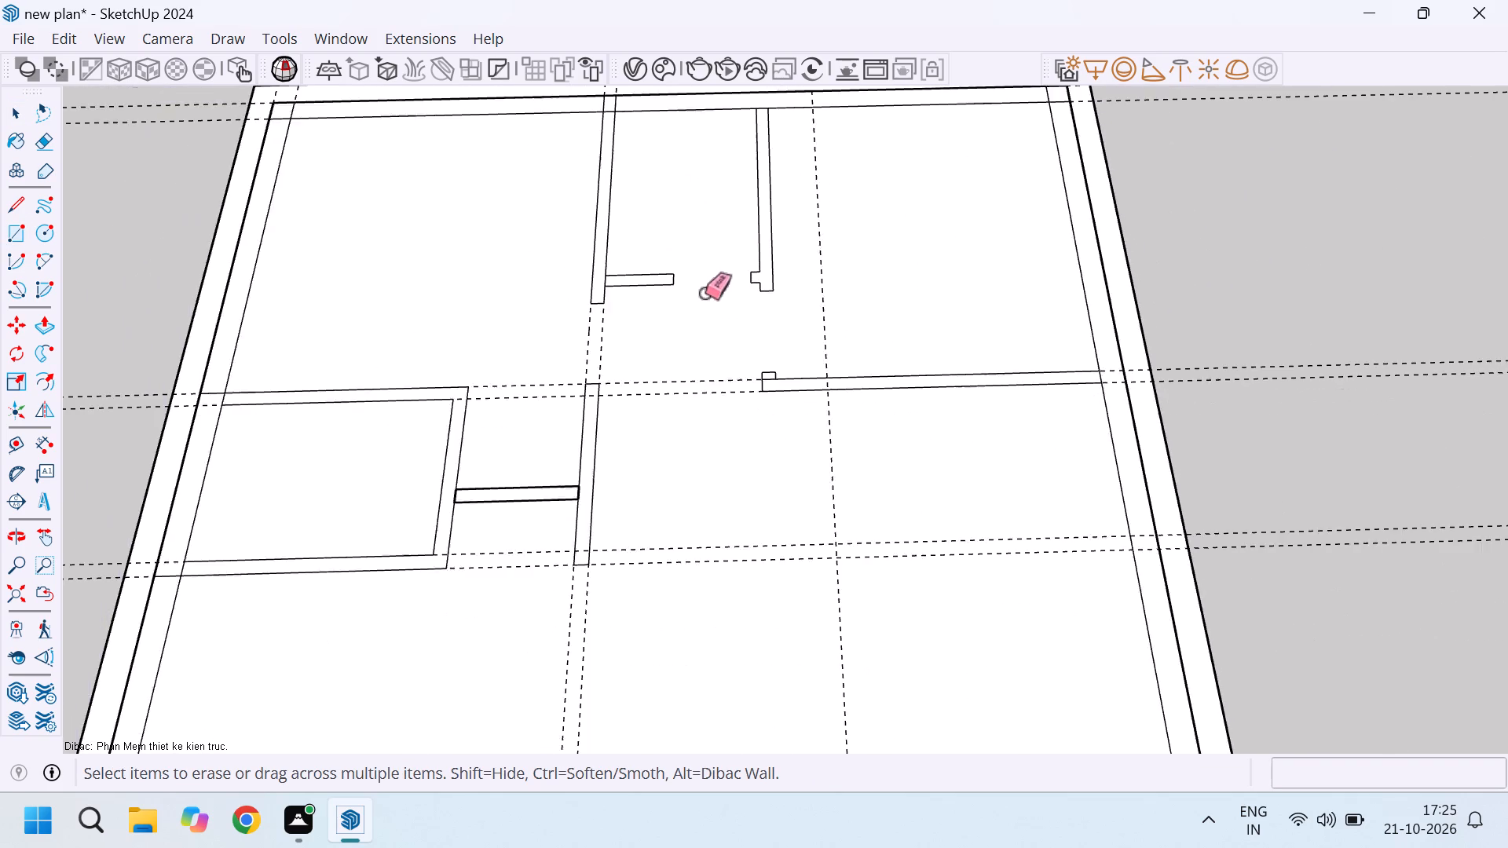
scroll(714, 310, "down", 5)
scroll(693, 198, "up", 12)
scroll(719, 321, "down", 4)
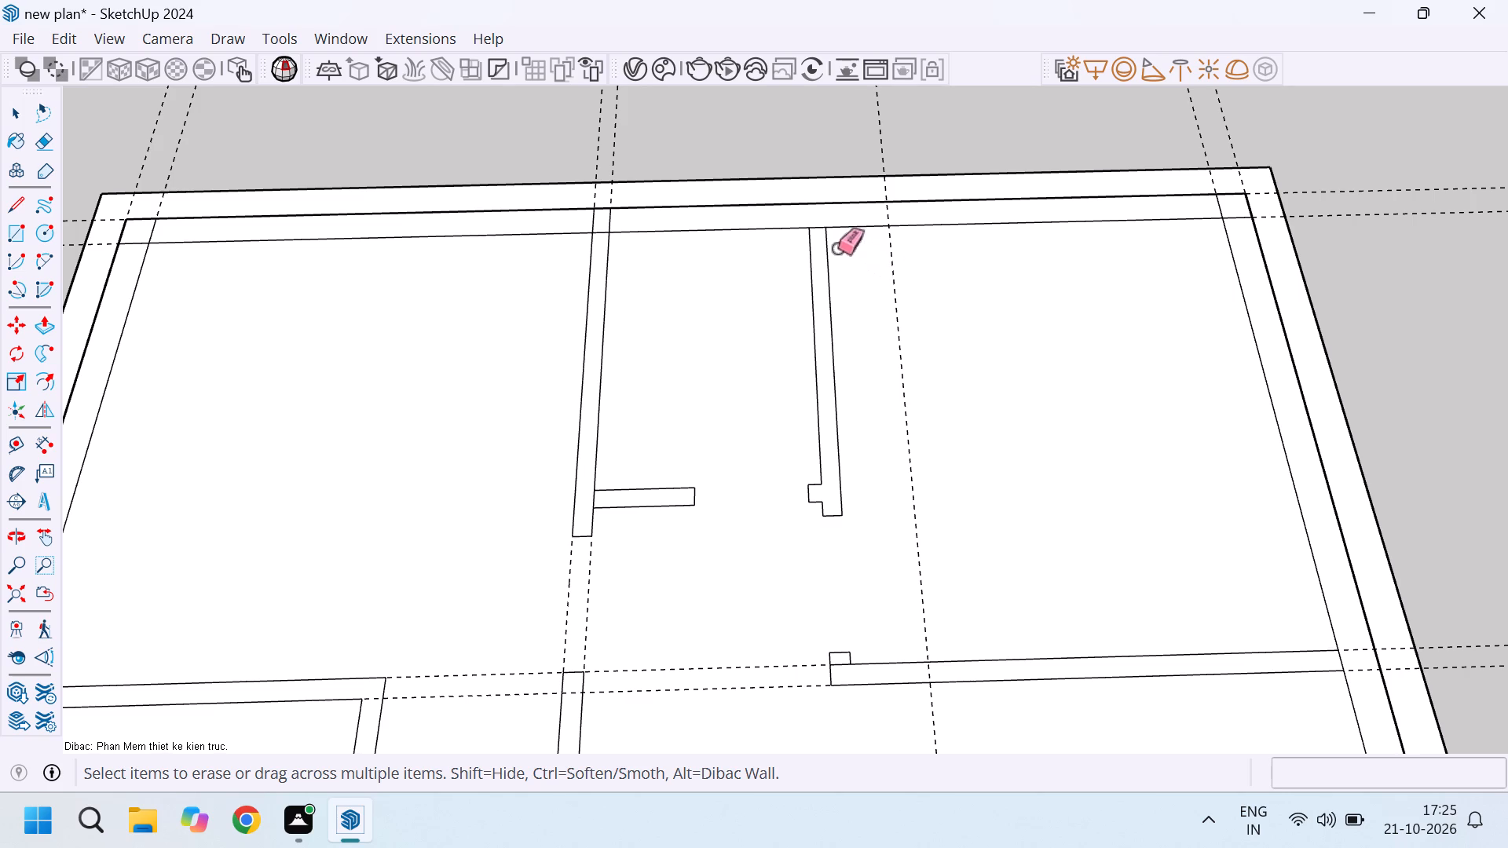
scroll(837, 249, "down", 2)
scroll(1189, 309, "up", 3)
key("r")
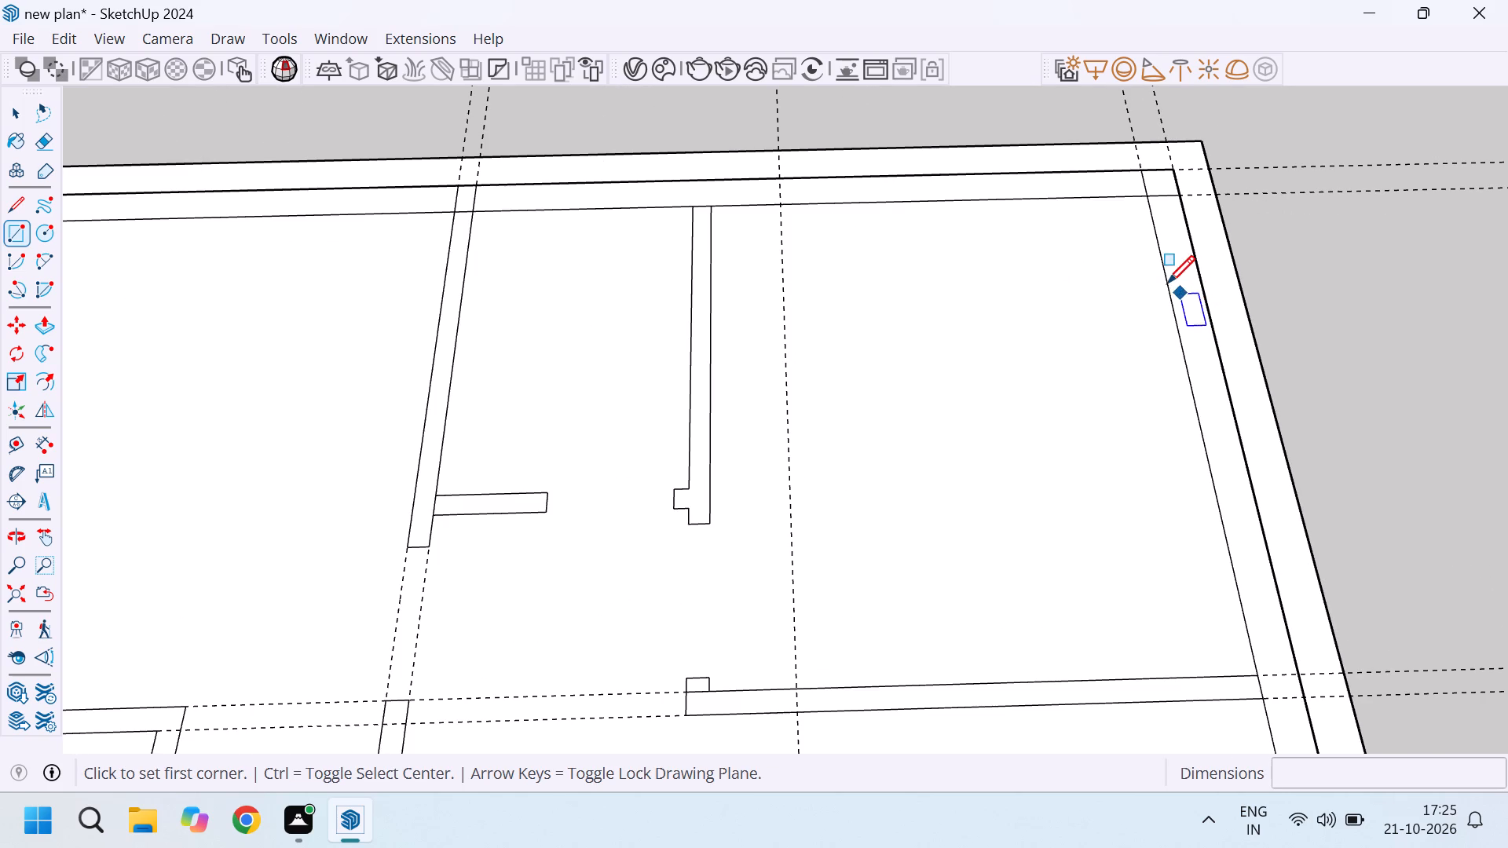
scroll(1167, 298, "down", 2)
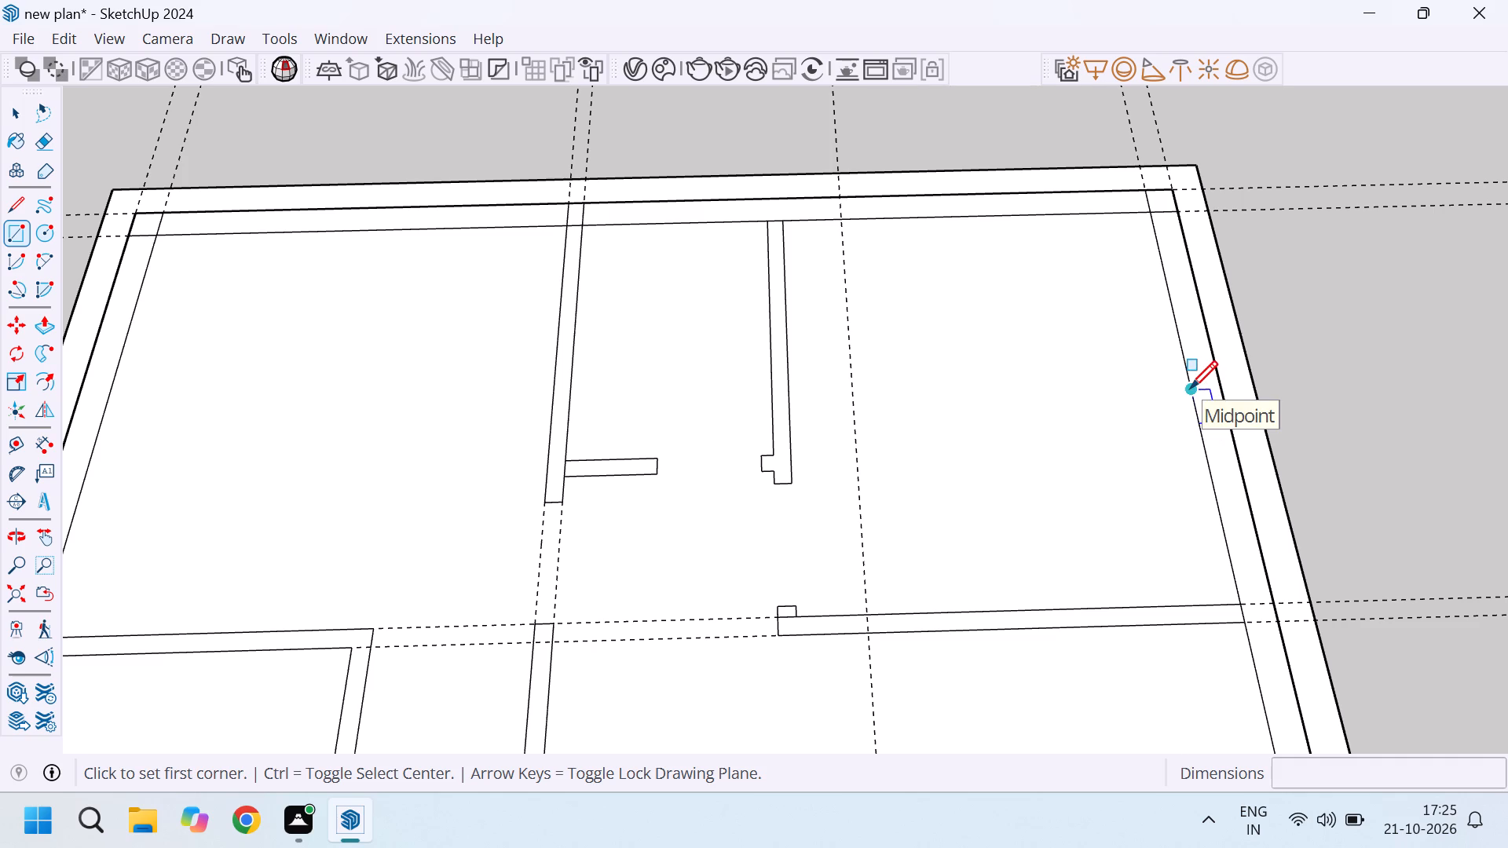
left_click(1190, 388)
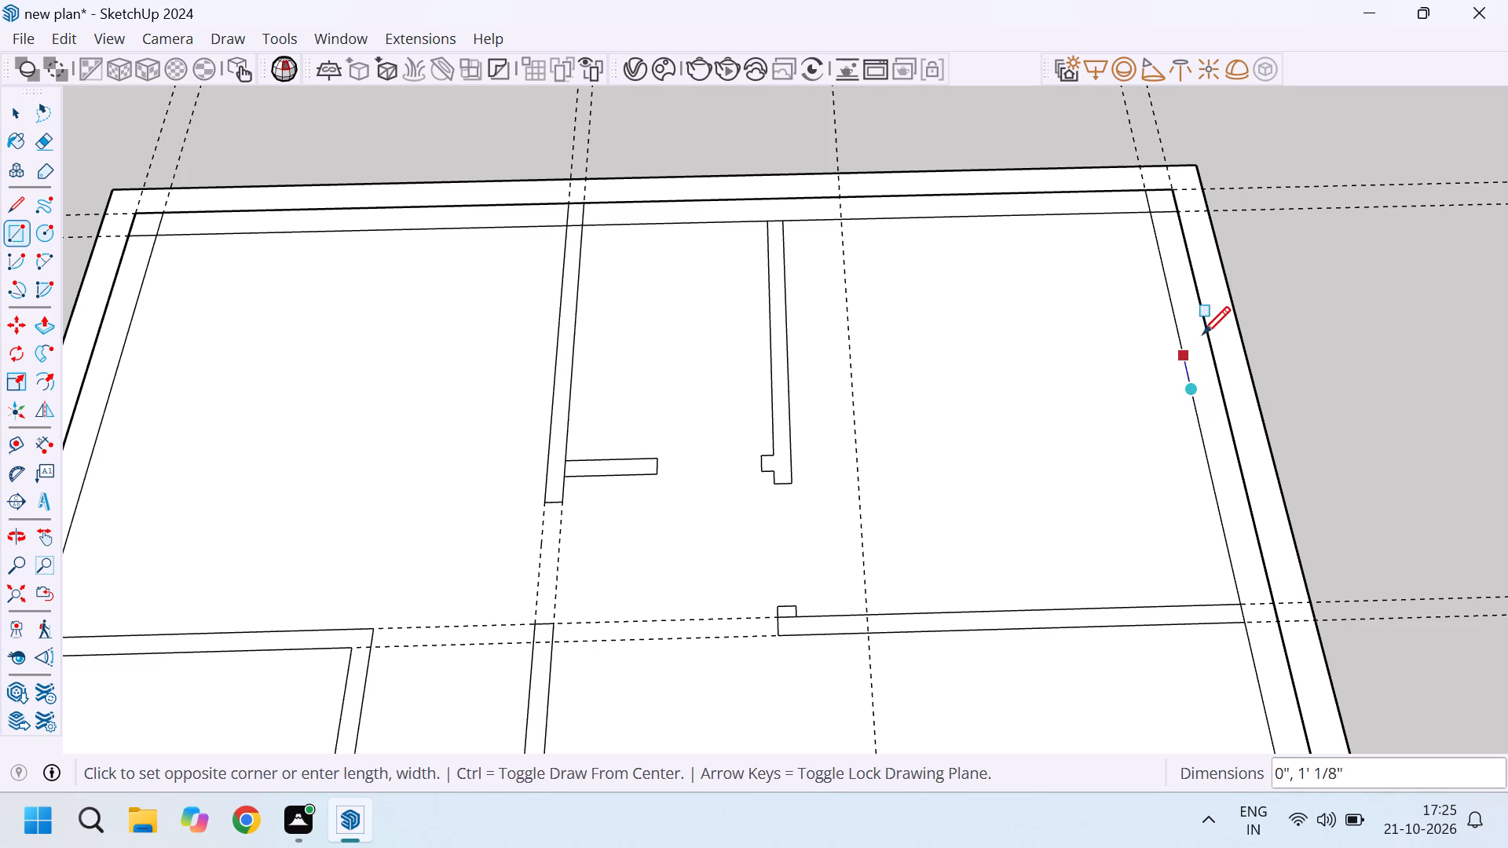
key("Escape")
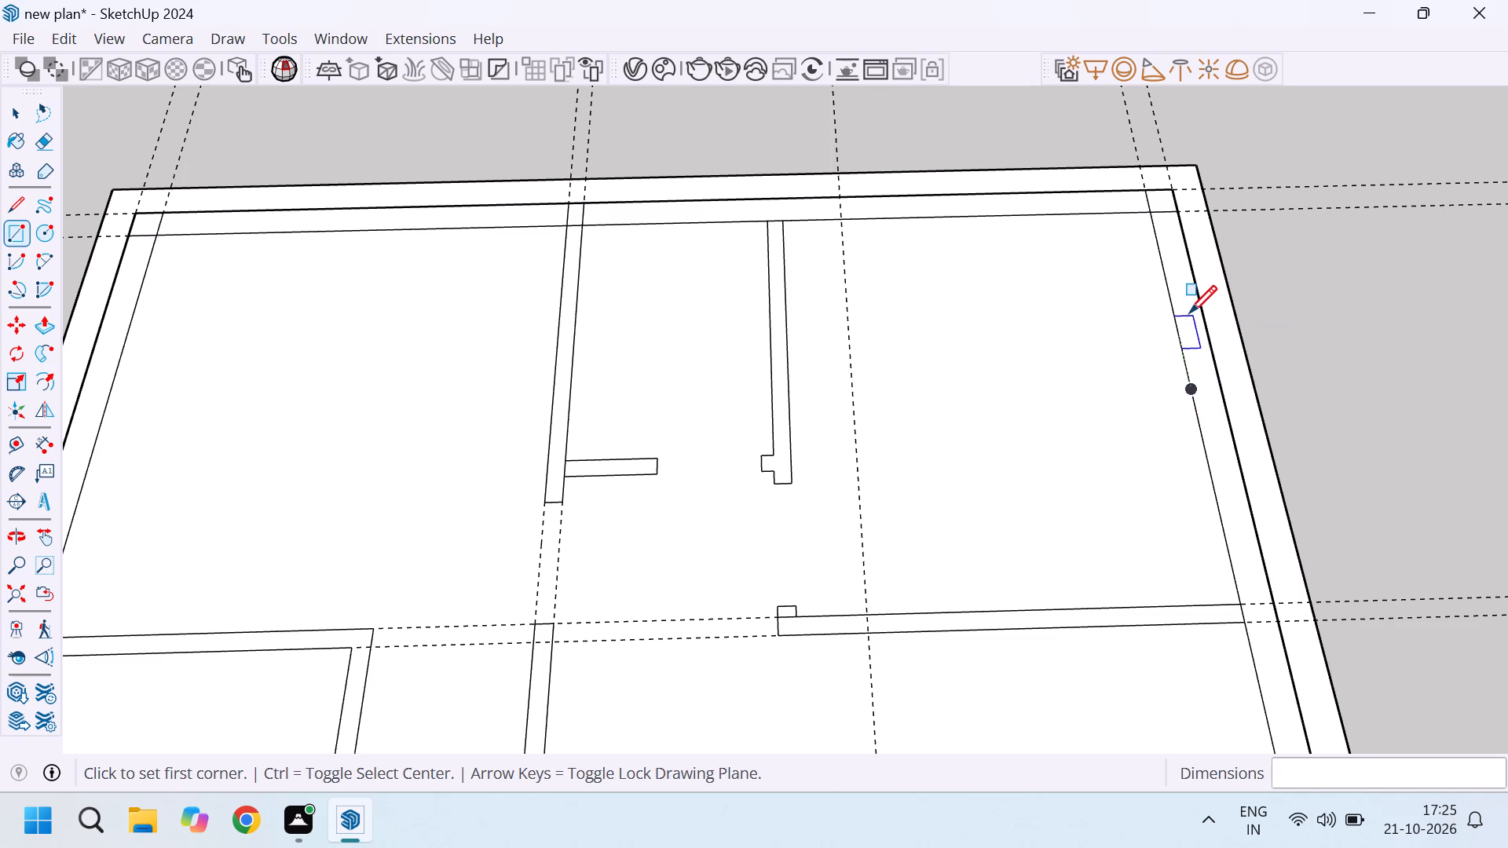
Draw a 2' line toward the rear from the midpoint of the large room's outer wall face, and a 9" line across the wall from its end.
key("l")
left_click(1188, 383)
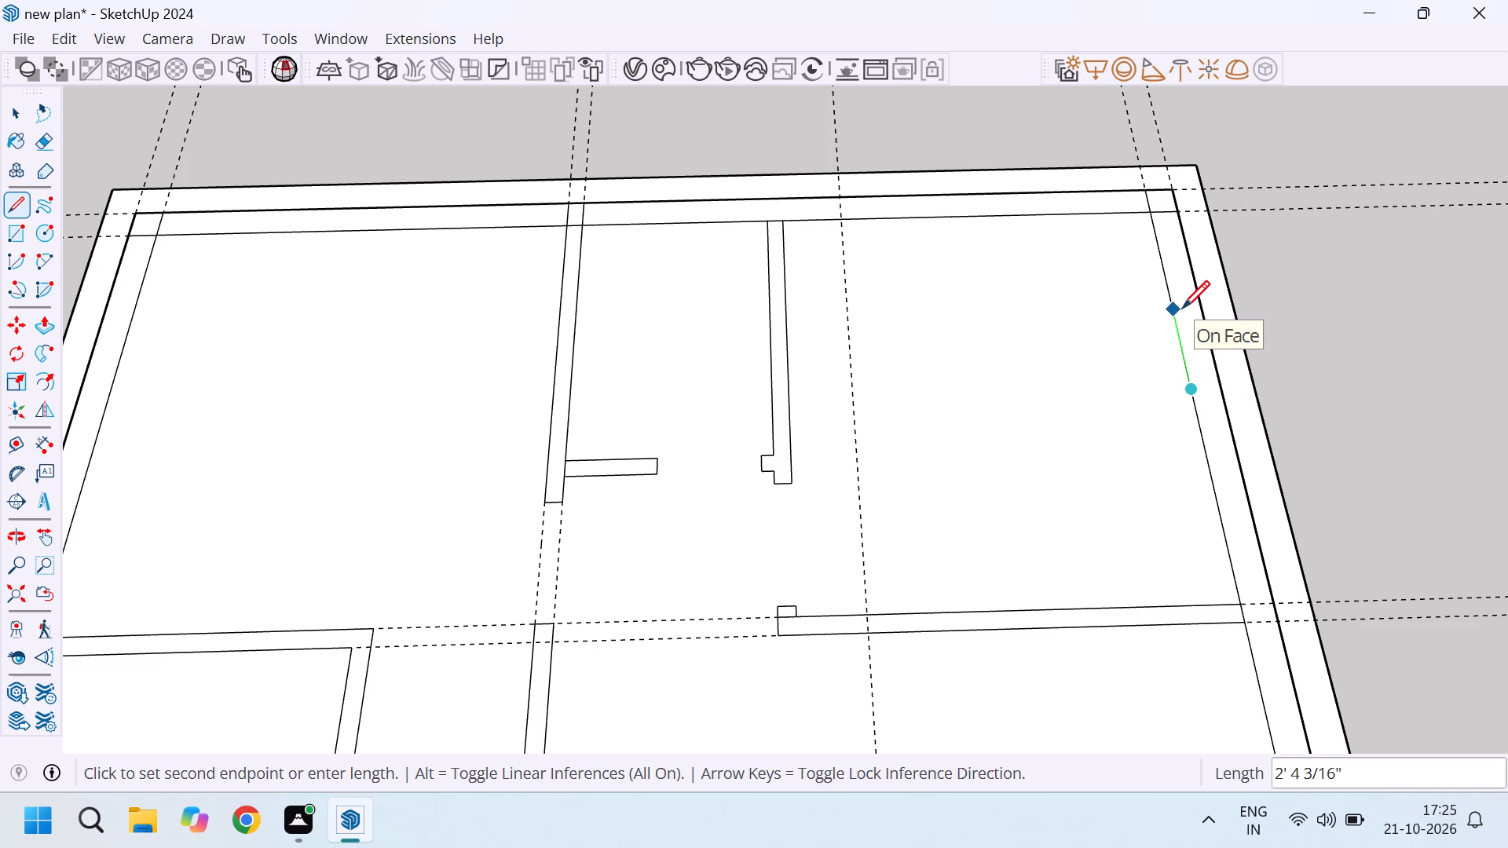
key("2")
key("apostrophe")
key("Return")
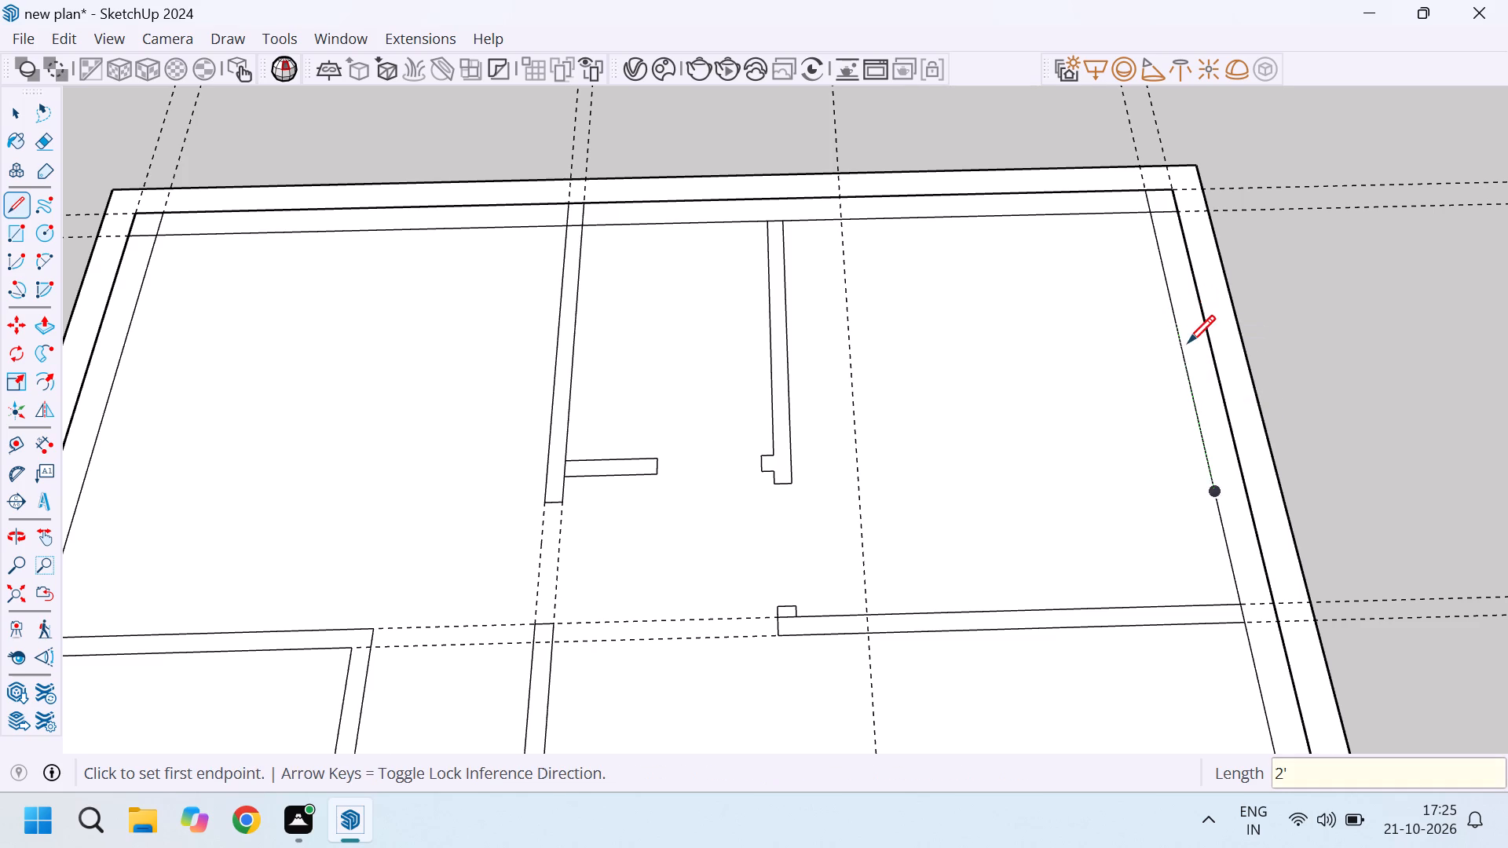
left_click_drag(1176, 323, 1180, 331)
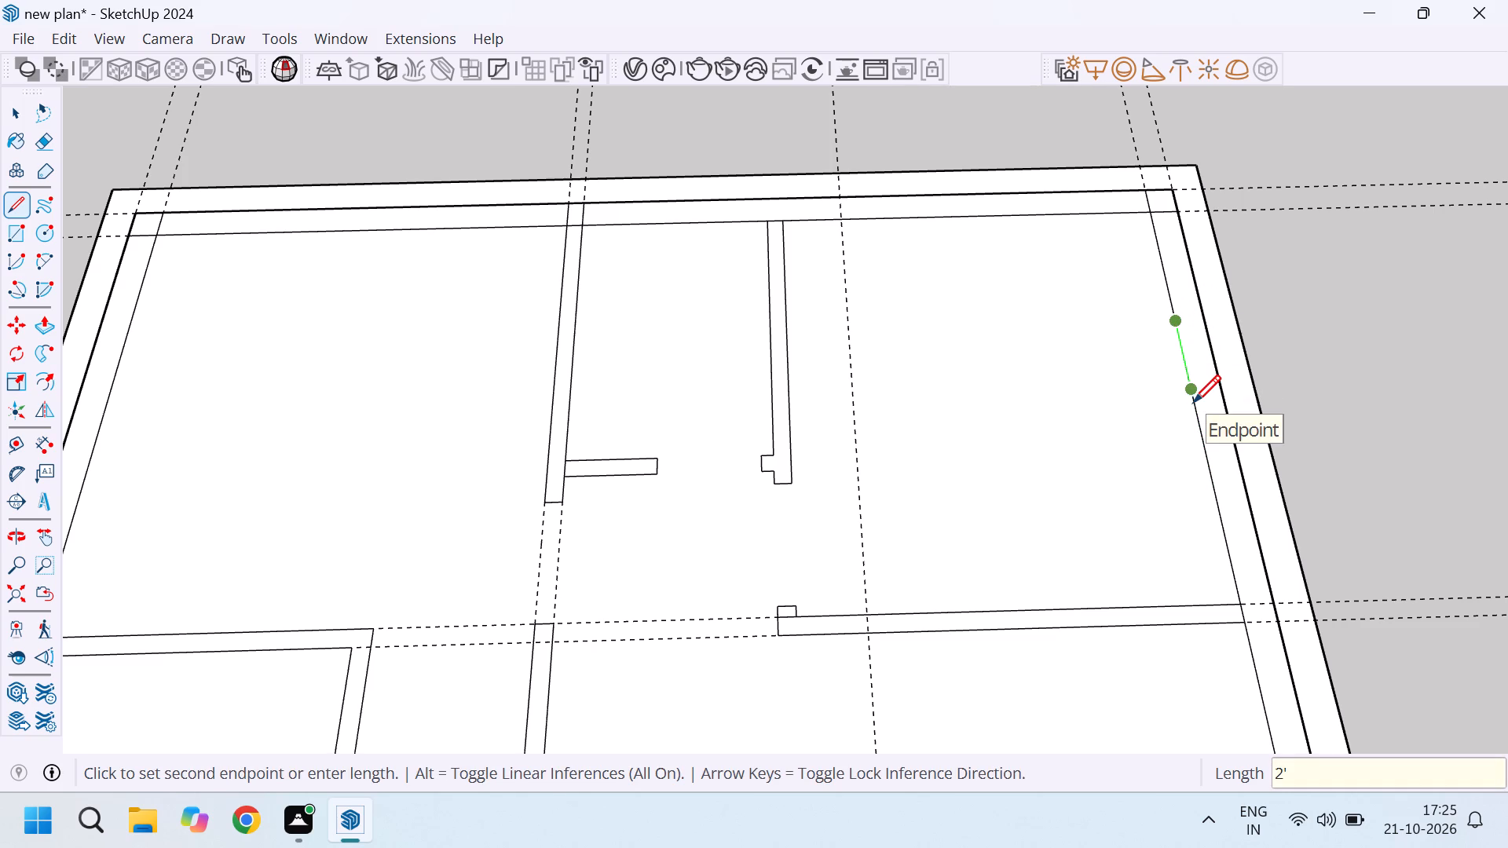
left_click(1206, 320)
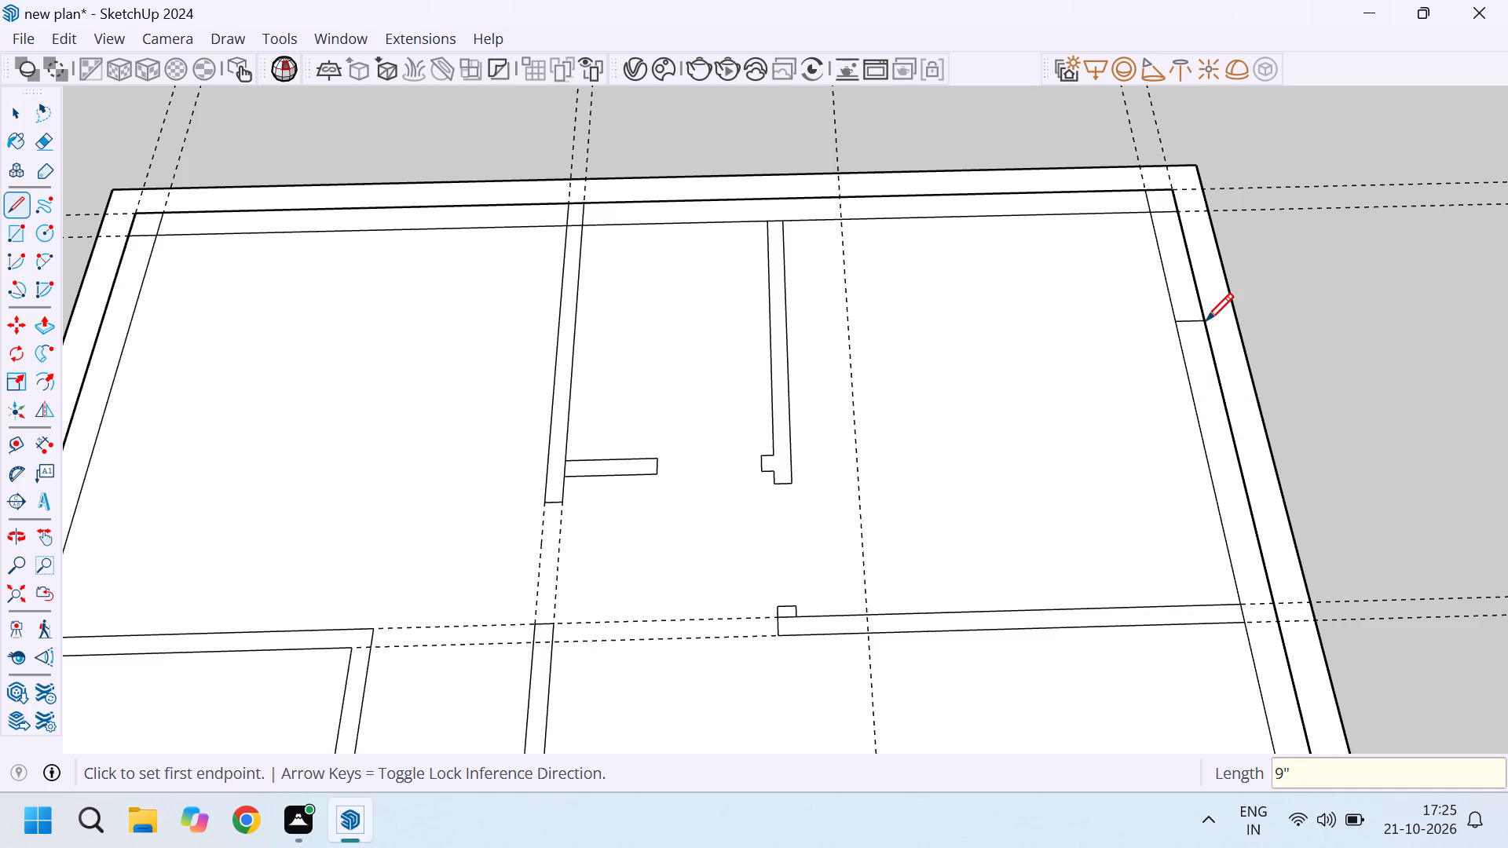
Copy the 9" cross line 4' along the outer wall toward the cross wall.
scroll(1197, 328, "up", 5)
key("space")
left_click(1191, 320)
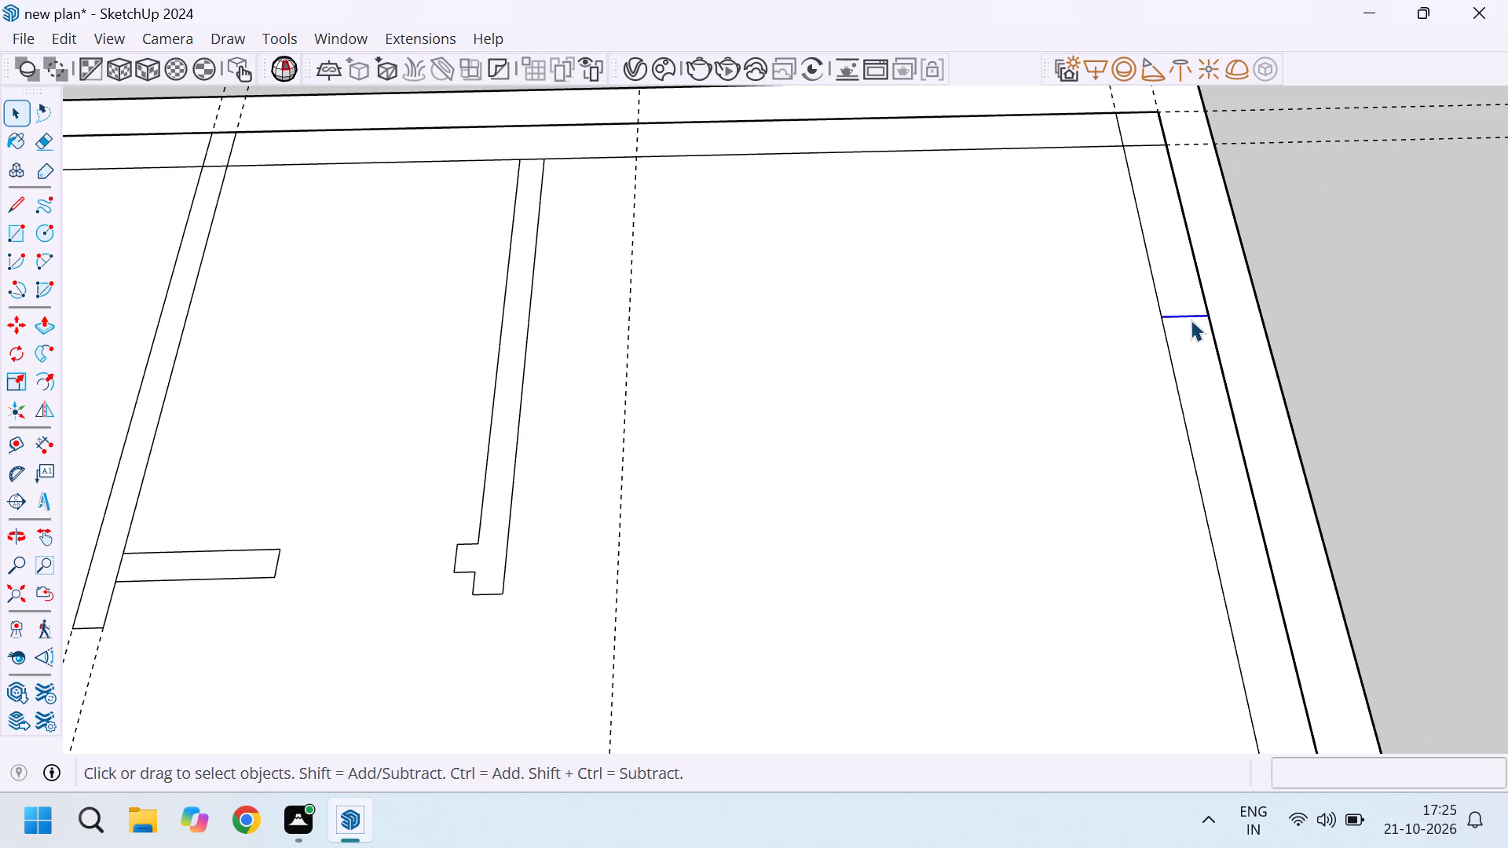
key("m")
left_click(1185, 315)
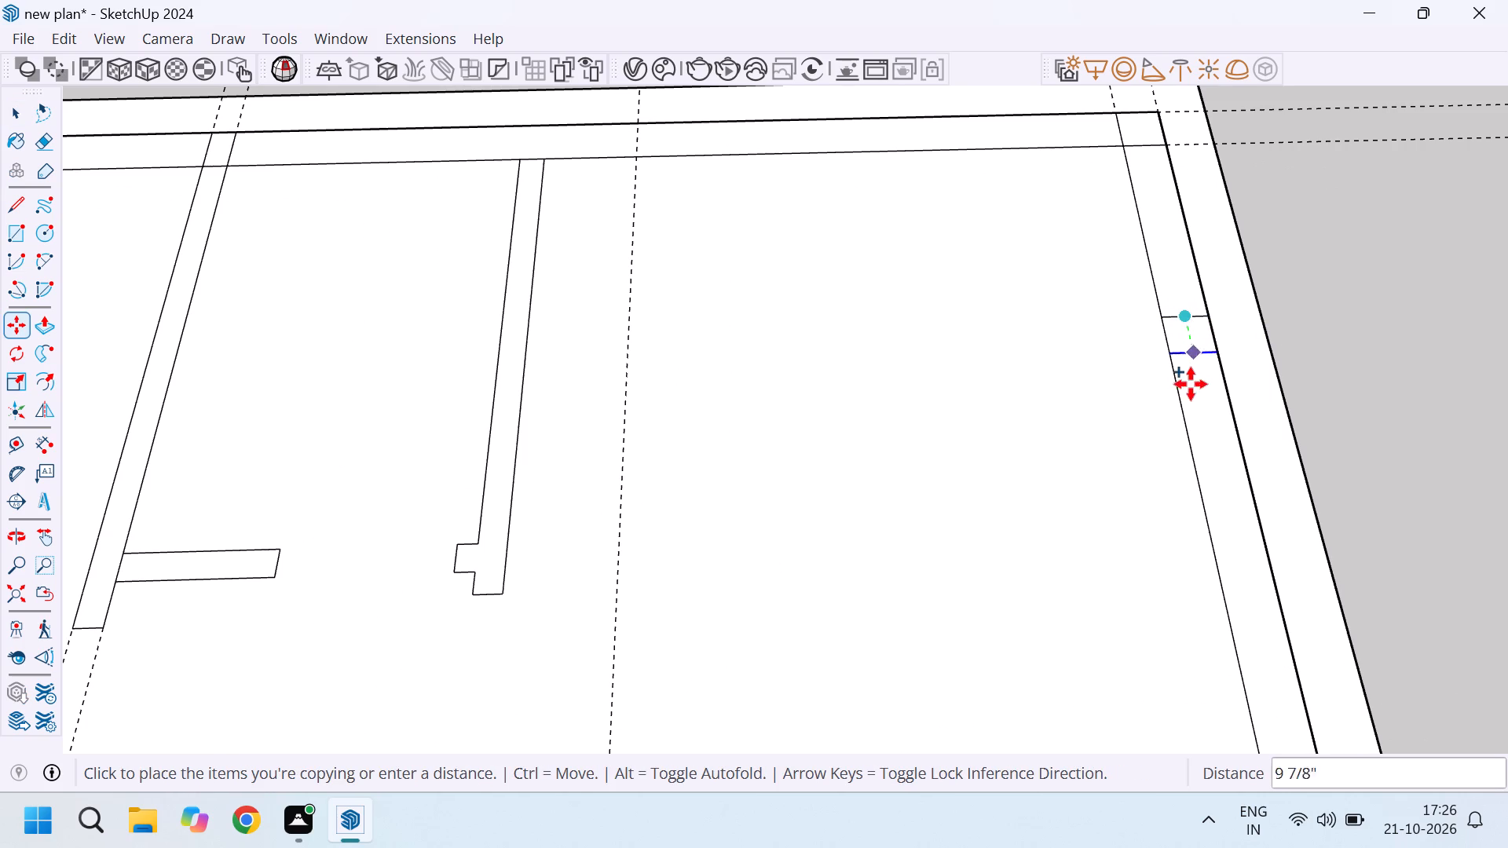
type("4'")
key("Return")
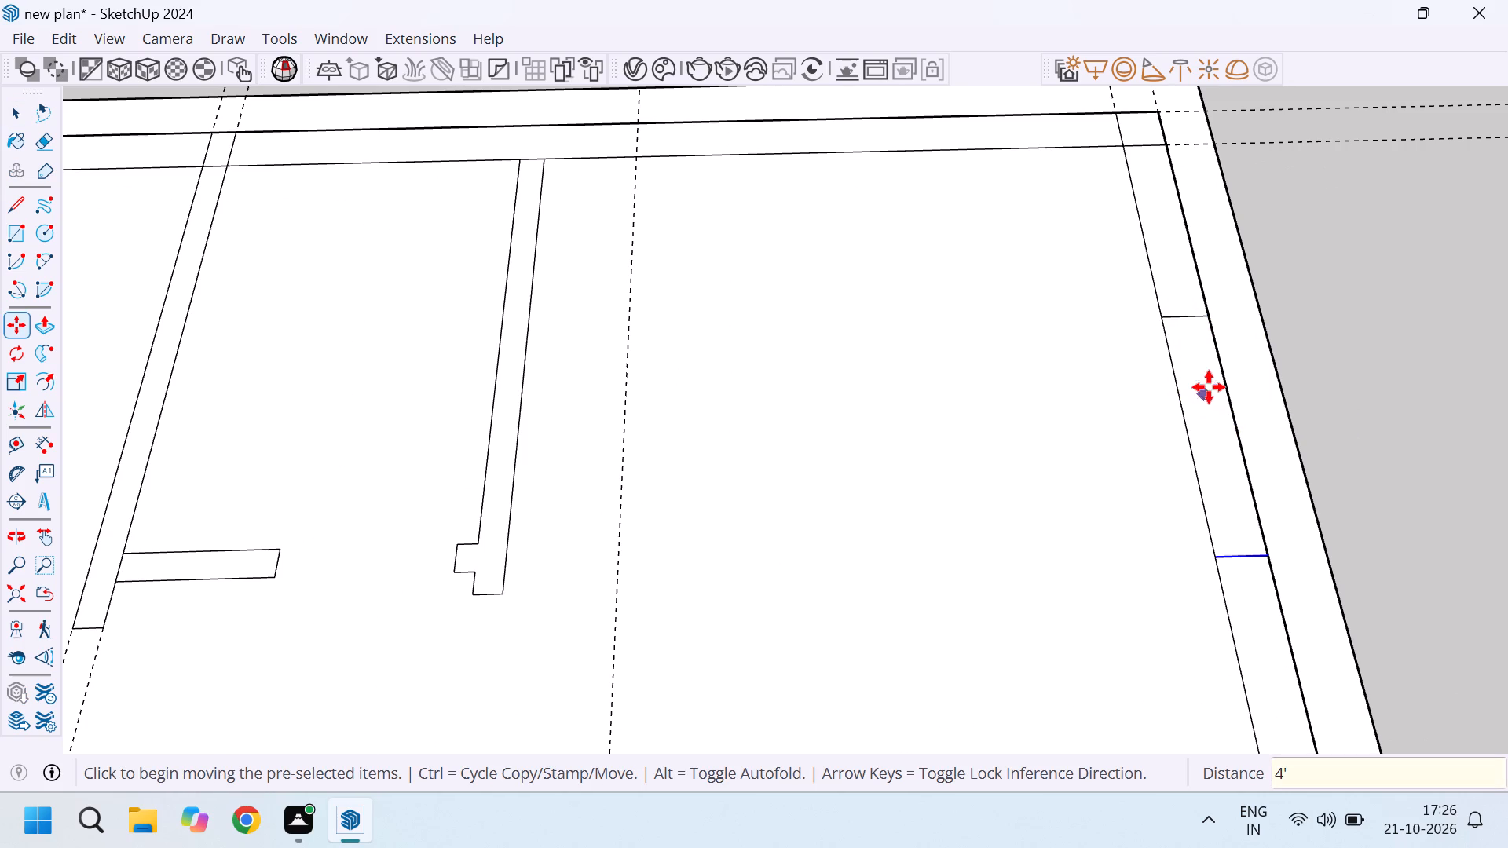
scroll(1147, 286, "down", 12)
scroll(1168, 331, "up", 6)
key("space")
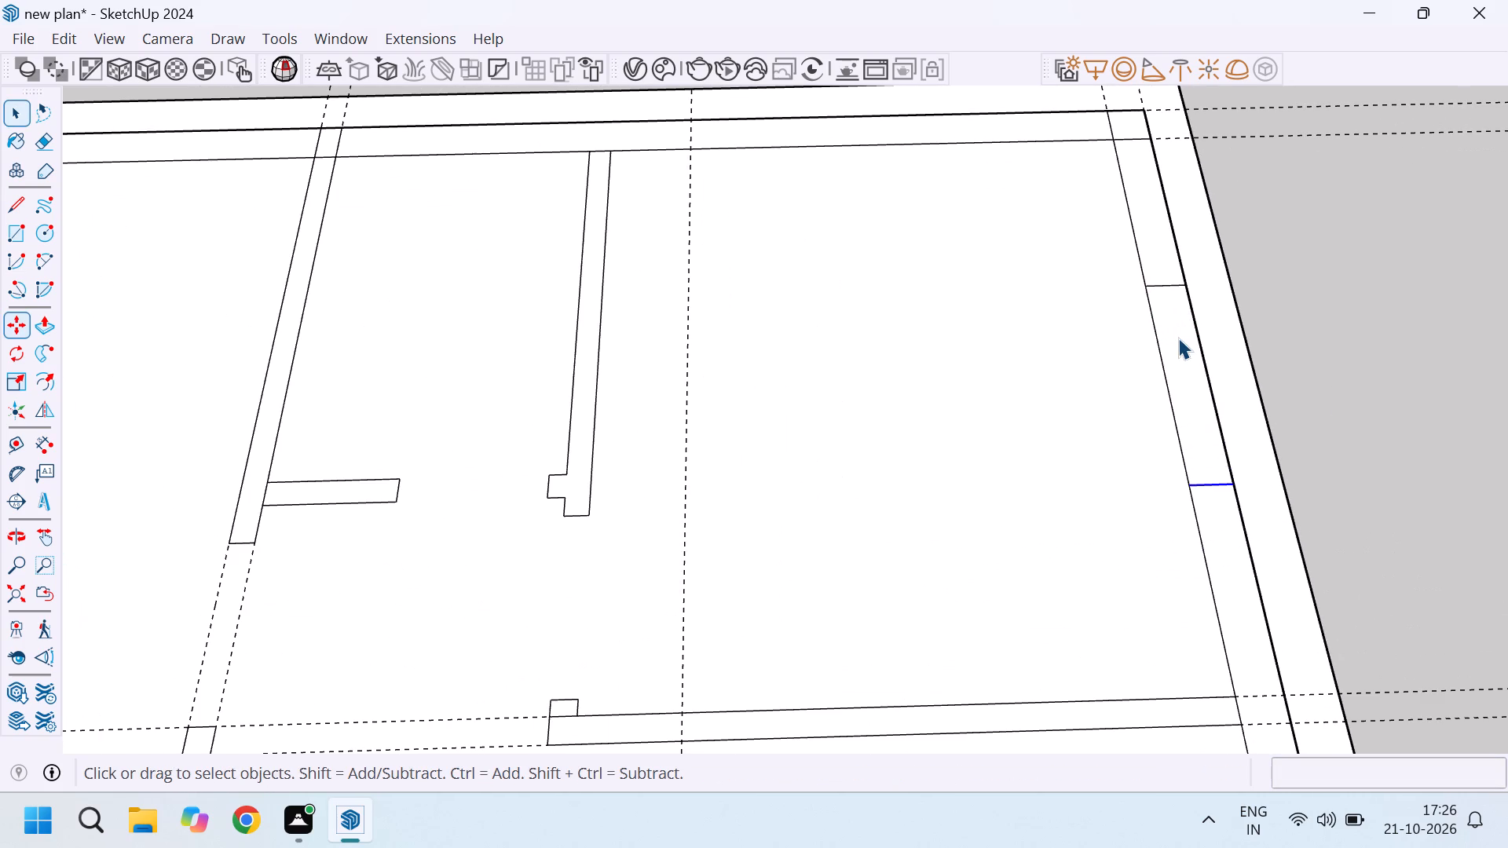
Copy the large room's 4' opening outline 27'7" straight across the plan onto the opposite outer side wall.
scroll(1170, 331, "down", 2)
left_click_drag(1096, 273, 1246, 506)
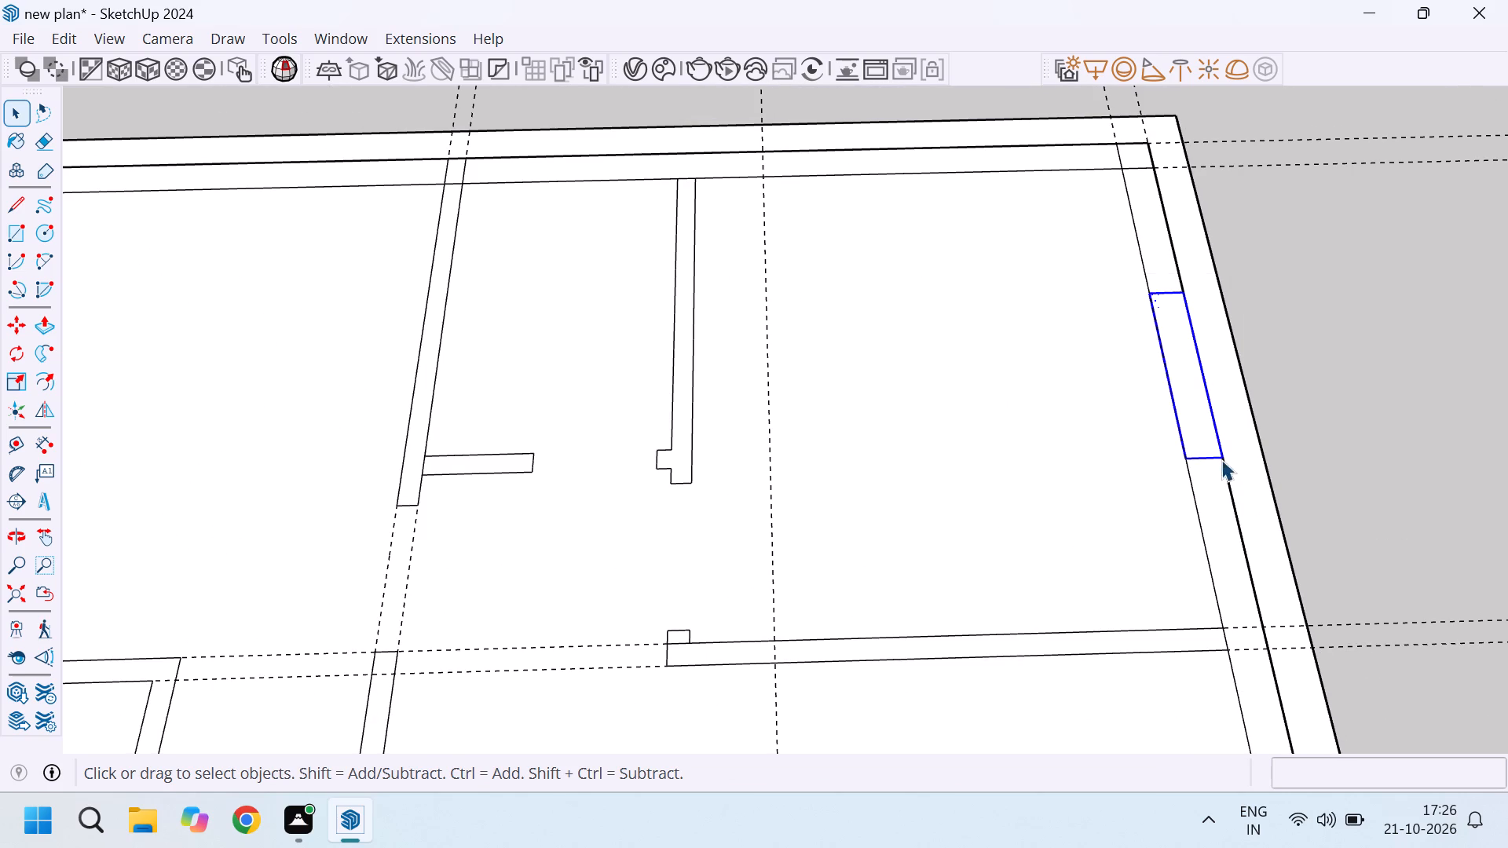
left_click(1115, 312)
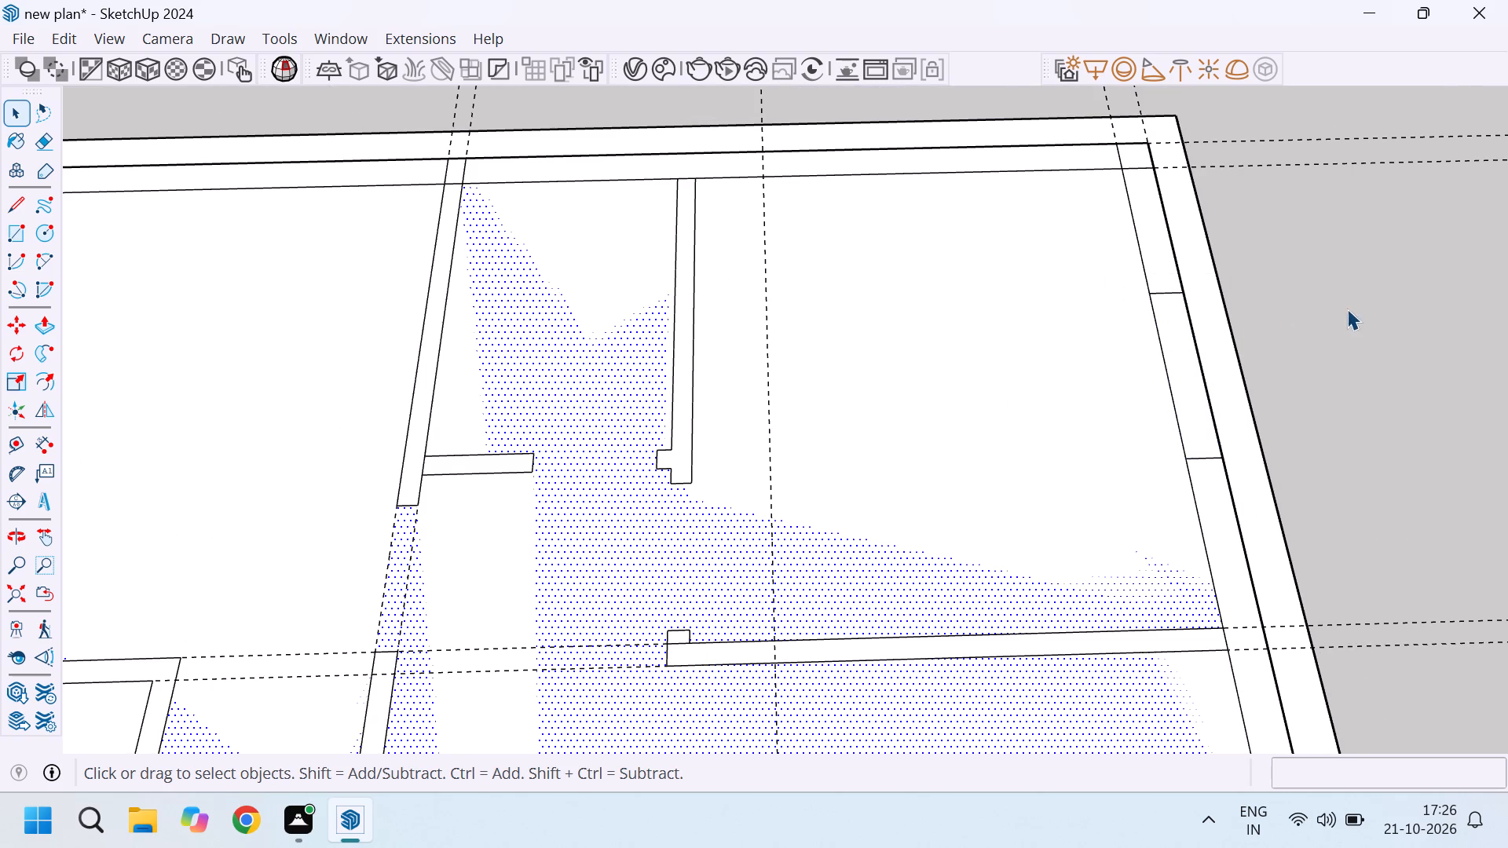
left_click(1353, 309)
left_click_drag(1117, 261, 1243, 496)
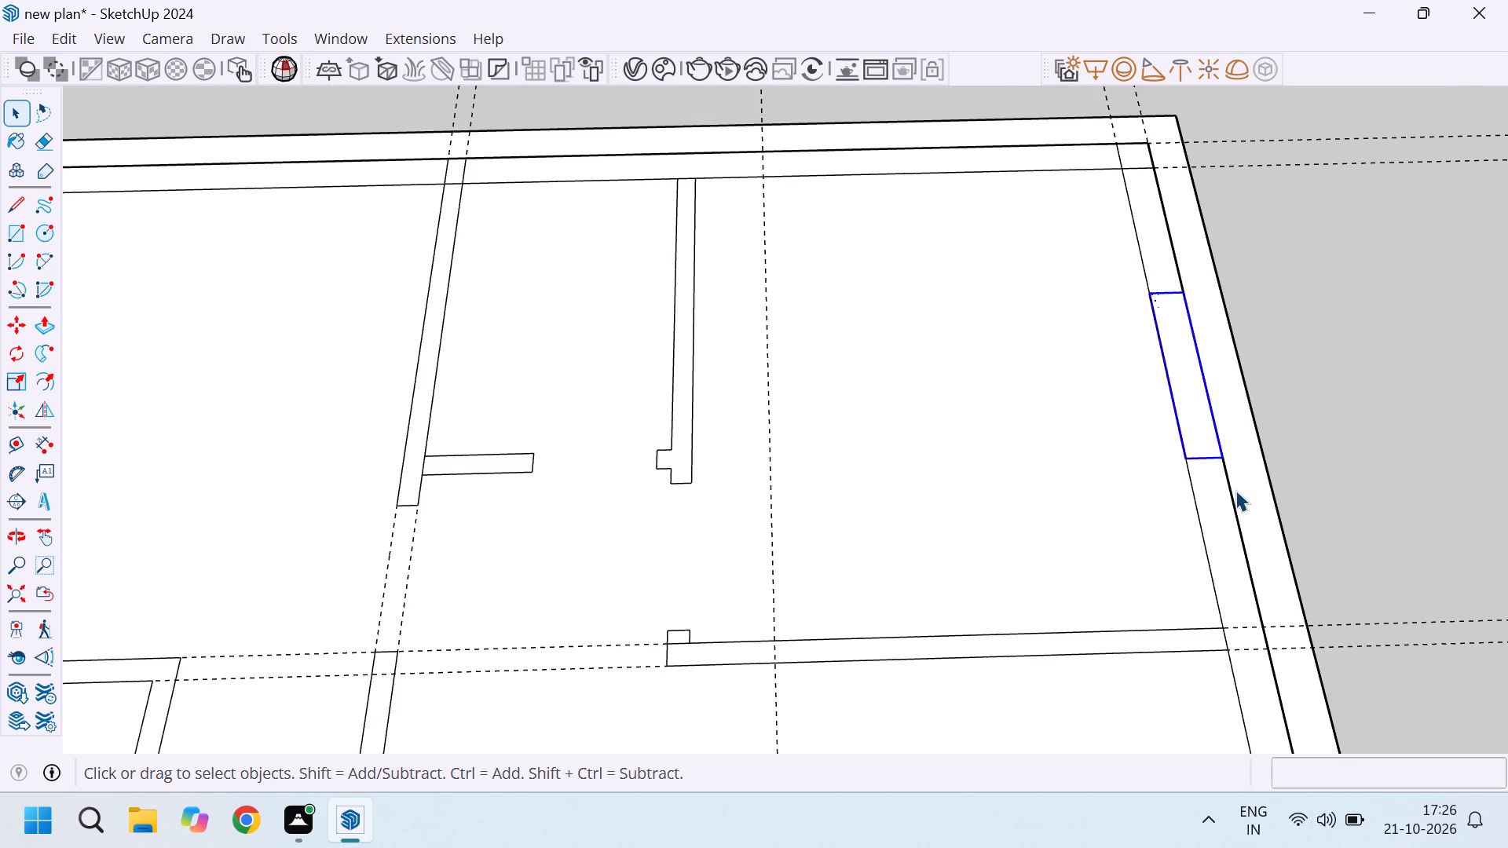
key("m")
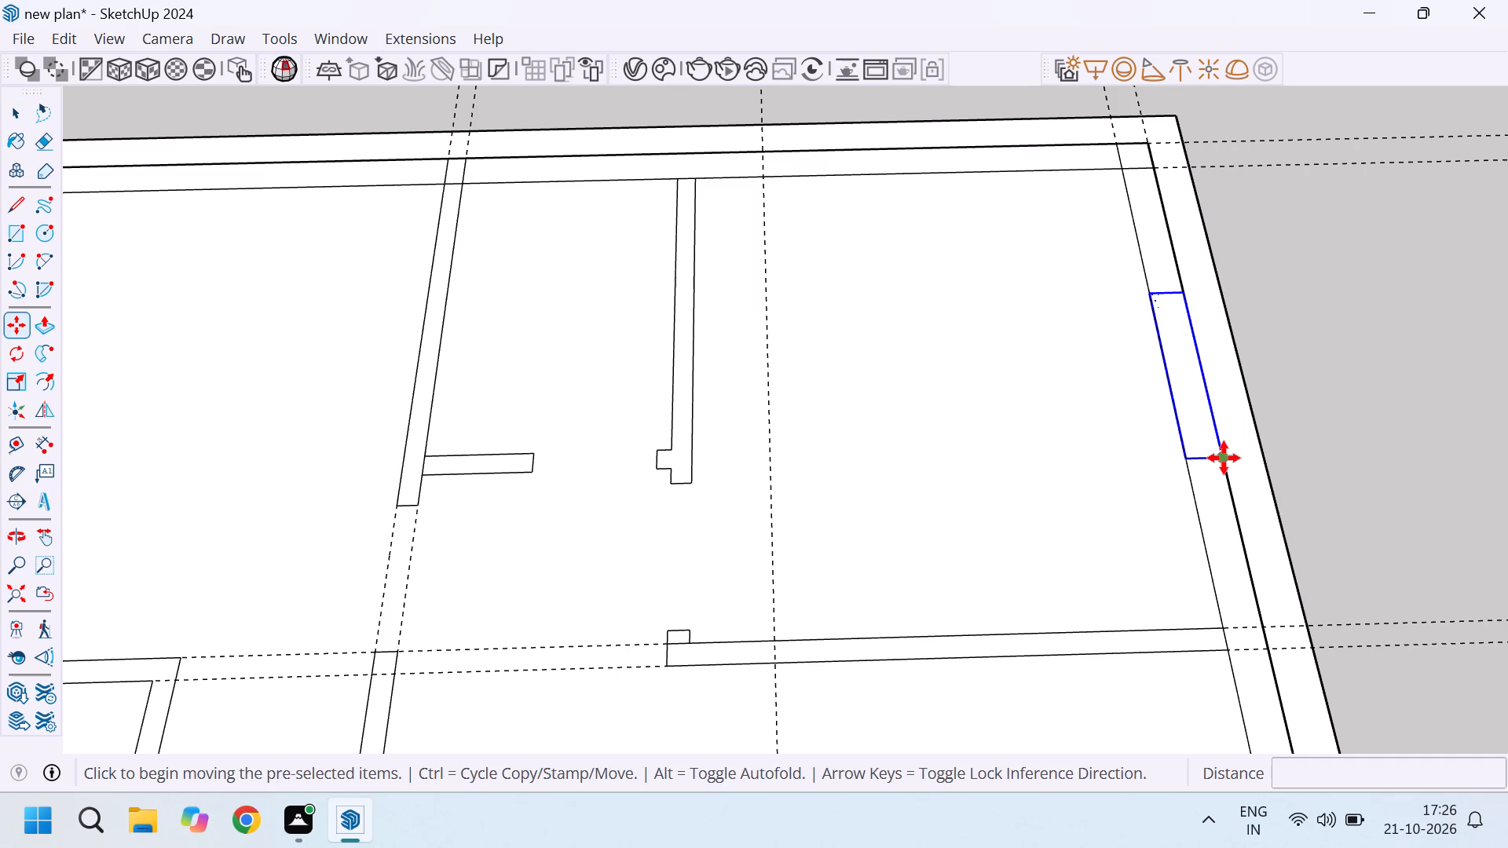
left_click(1224, 457)
scroll(1132, 441, "down", 9)
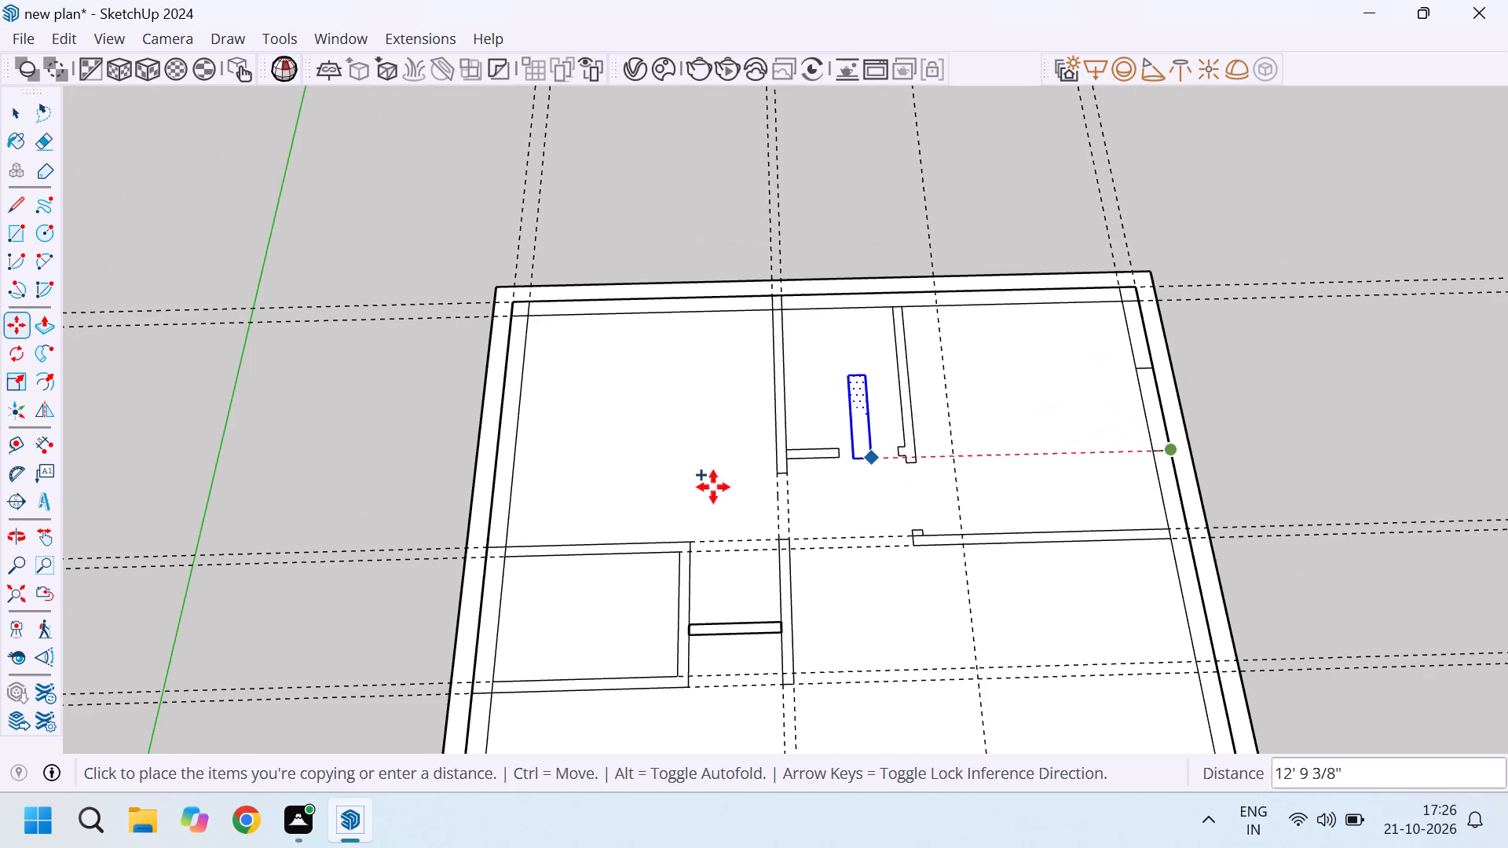
scroll(619, 487, "up", 5)
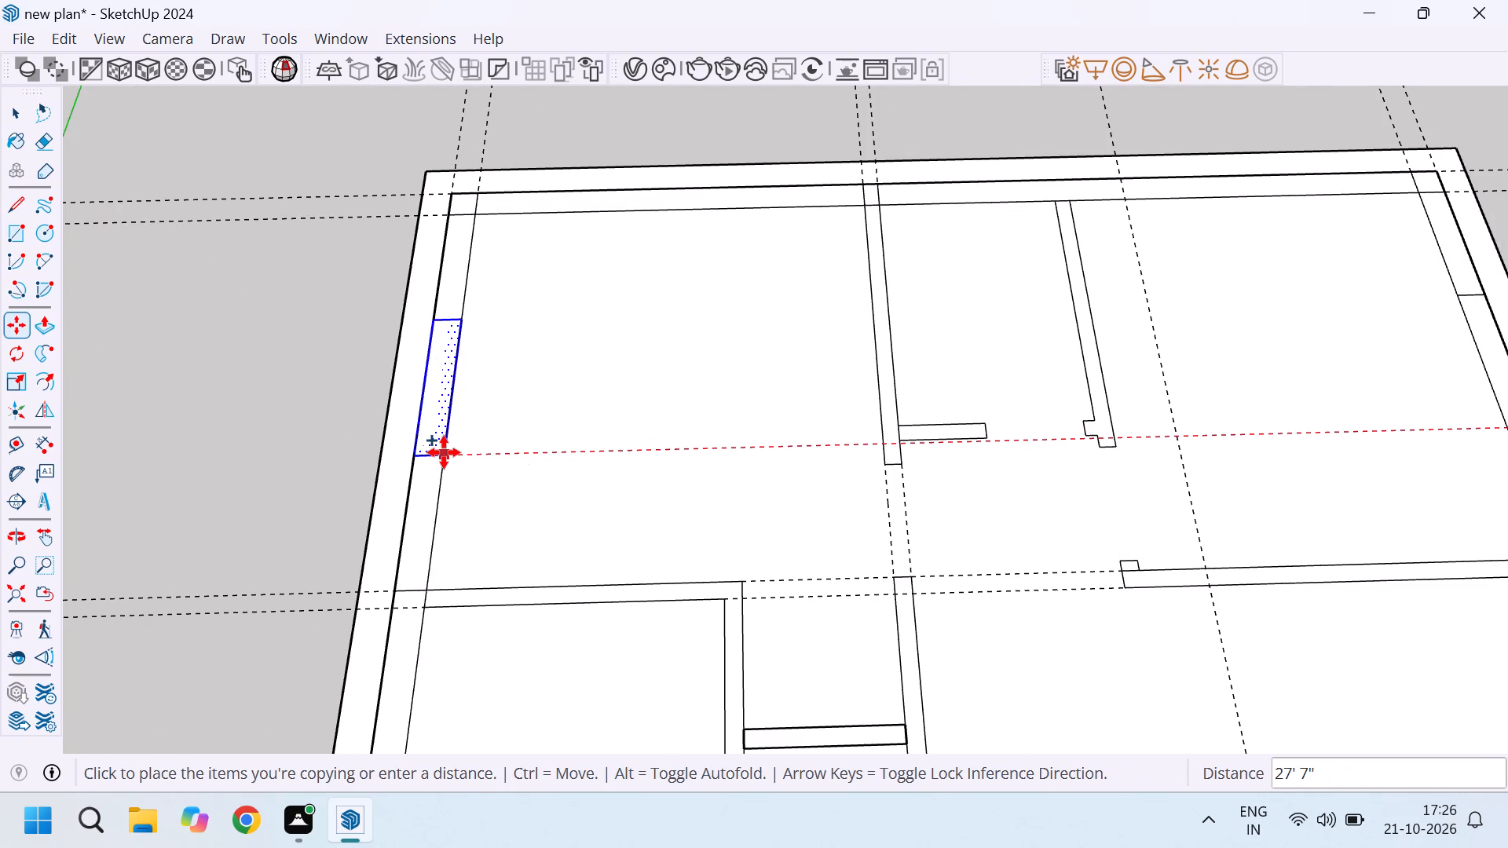
left_click(444, 452)
key("space")
Examine the rooms between the two side-wall opening outlines and the rear wall behind the small room.
scroll(676, 447, "down", 3)
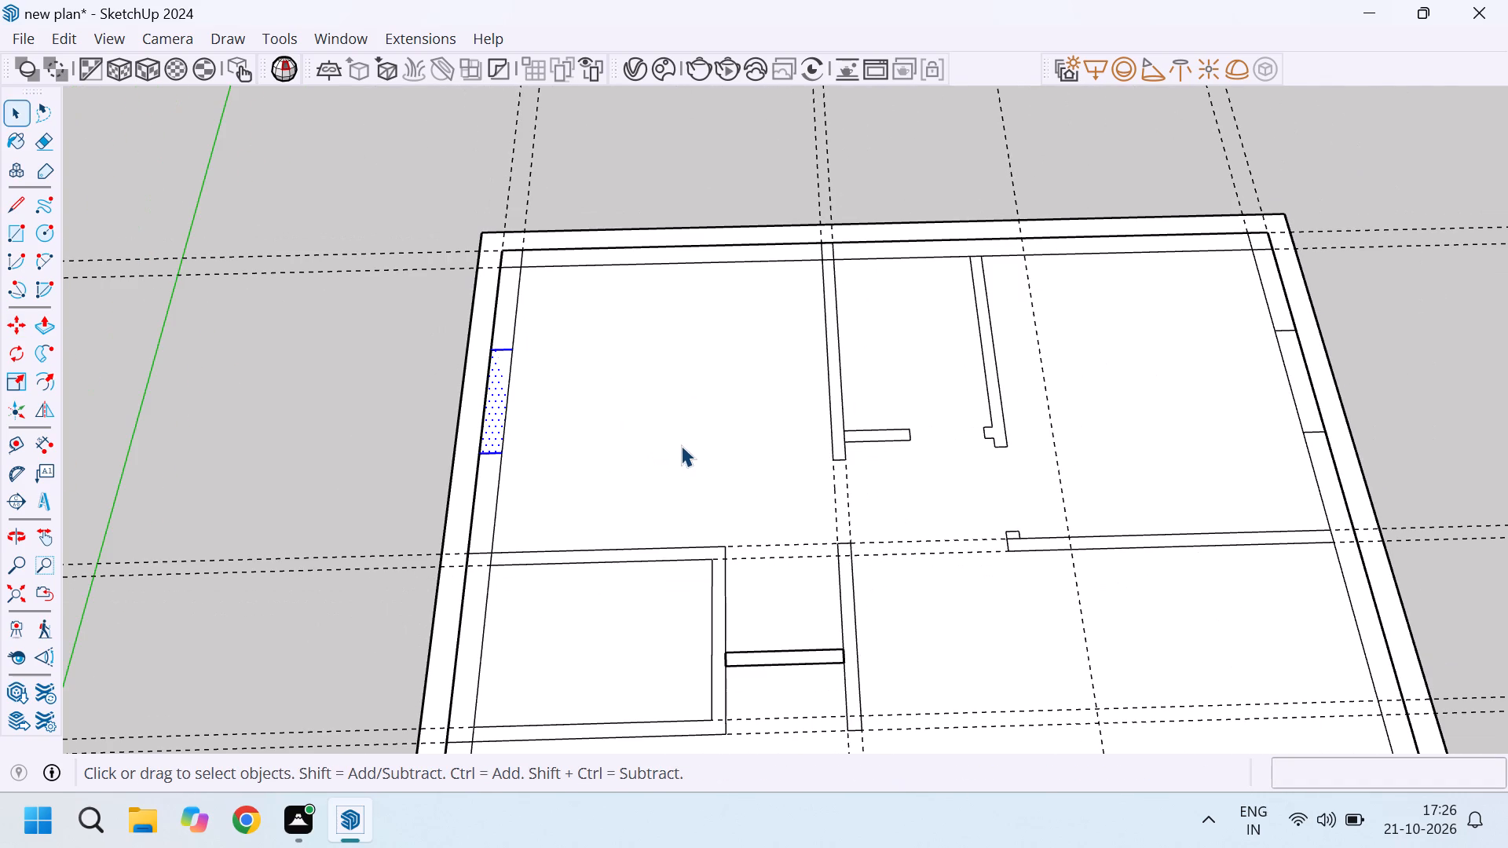
scroll(716, 448, "down", 4)
scroll(678, 420, "up", 2)
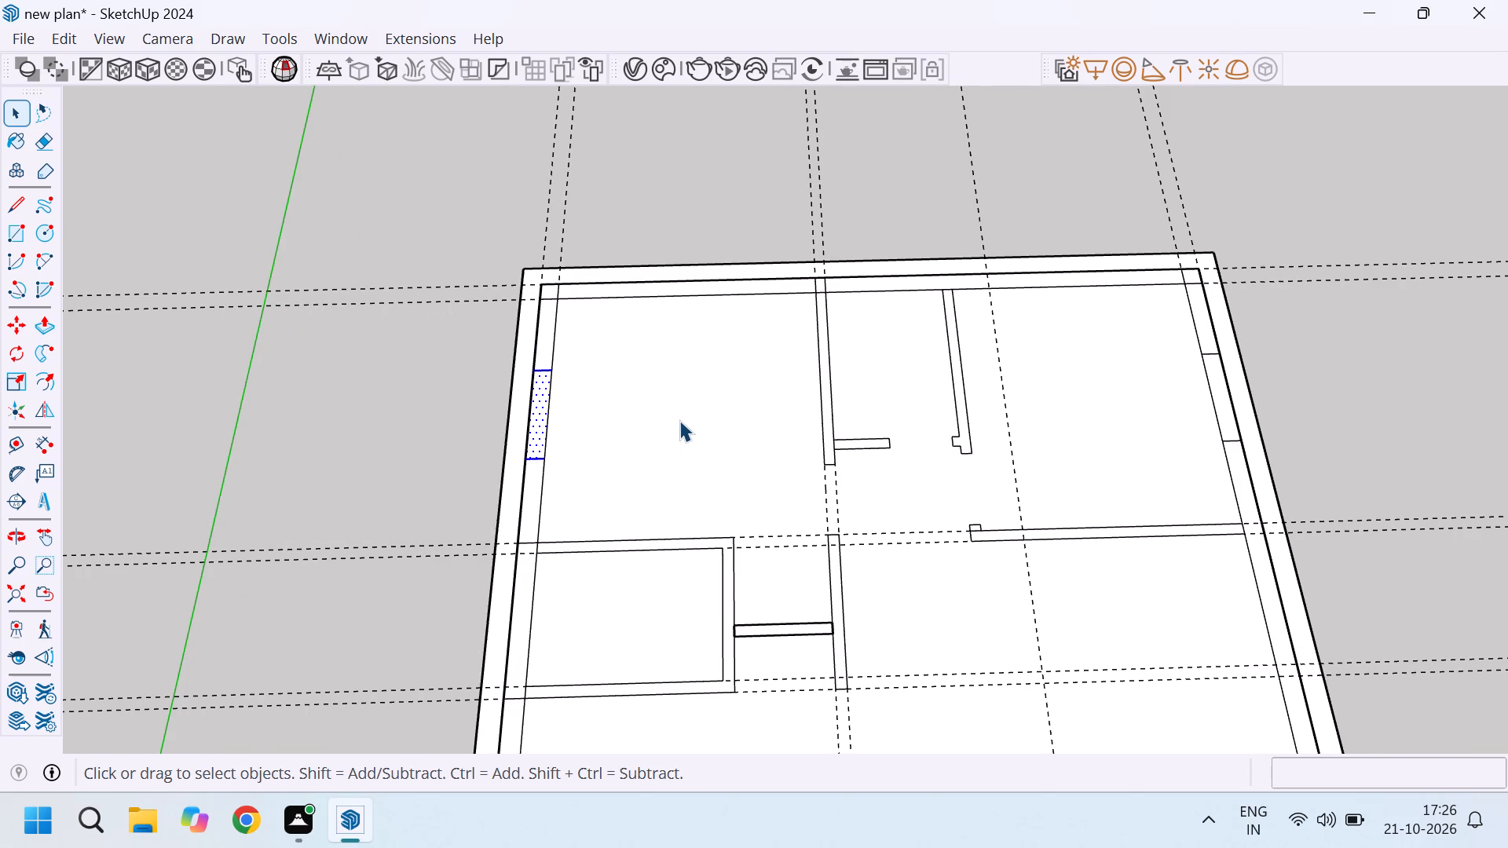
scroll(734, 344, "down", 2)
scroll(727, 363, "up", 2)
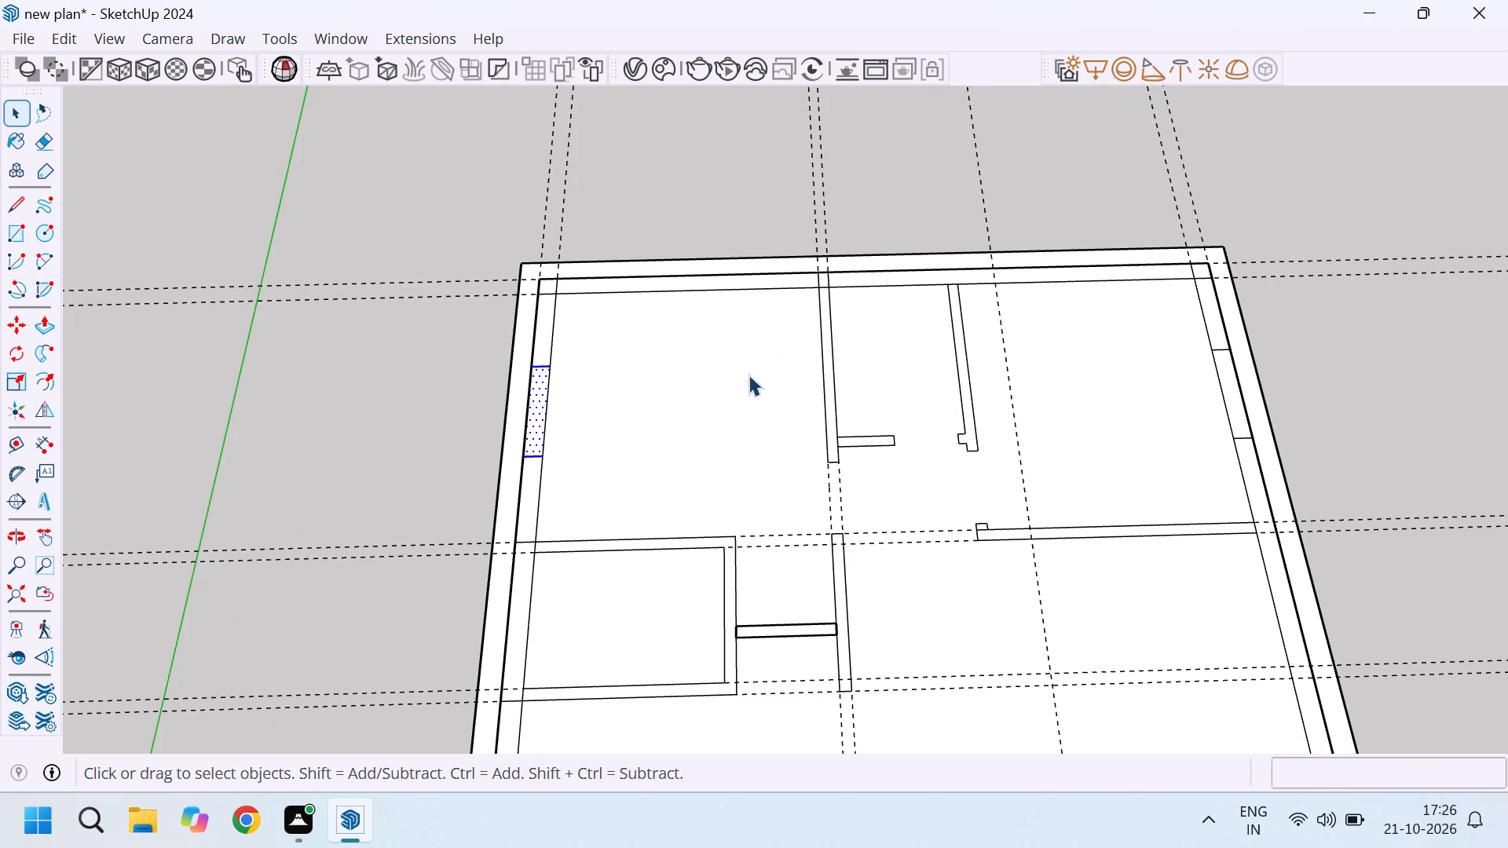
scroll(587, 367, "down", 4)
scroll(531, 500, "up", 2)
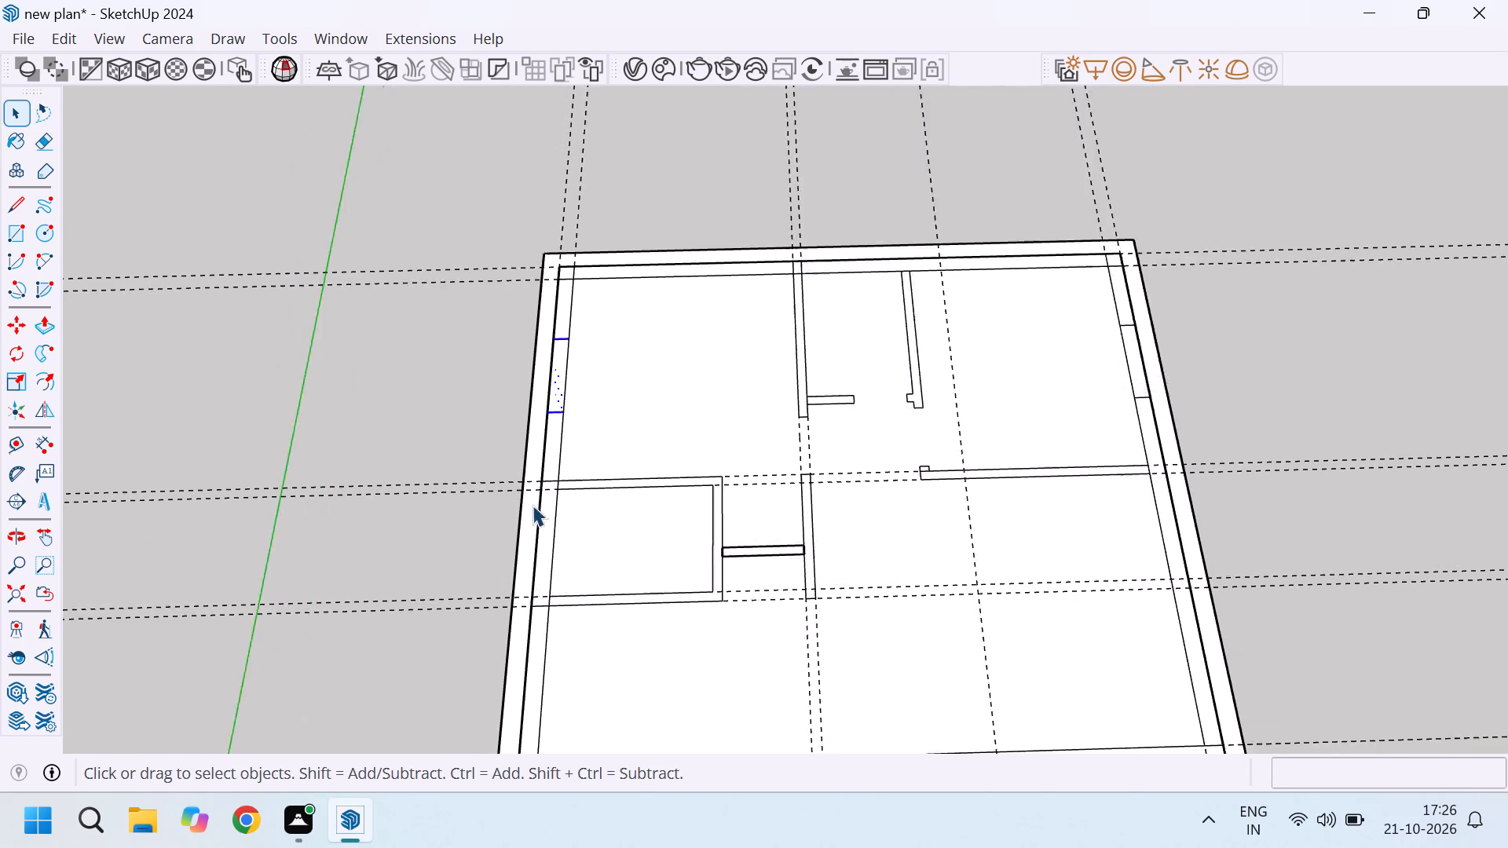
scroll(533, 505, "up", 1)
scroll(869, 222, "up", 7)
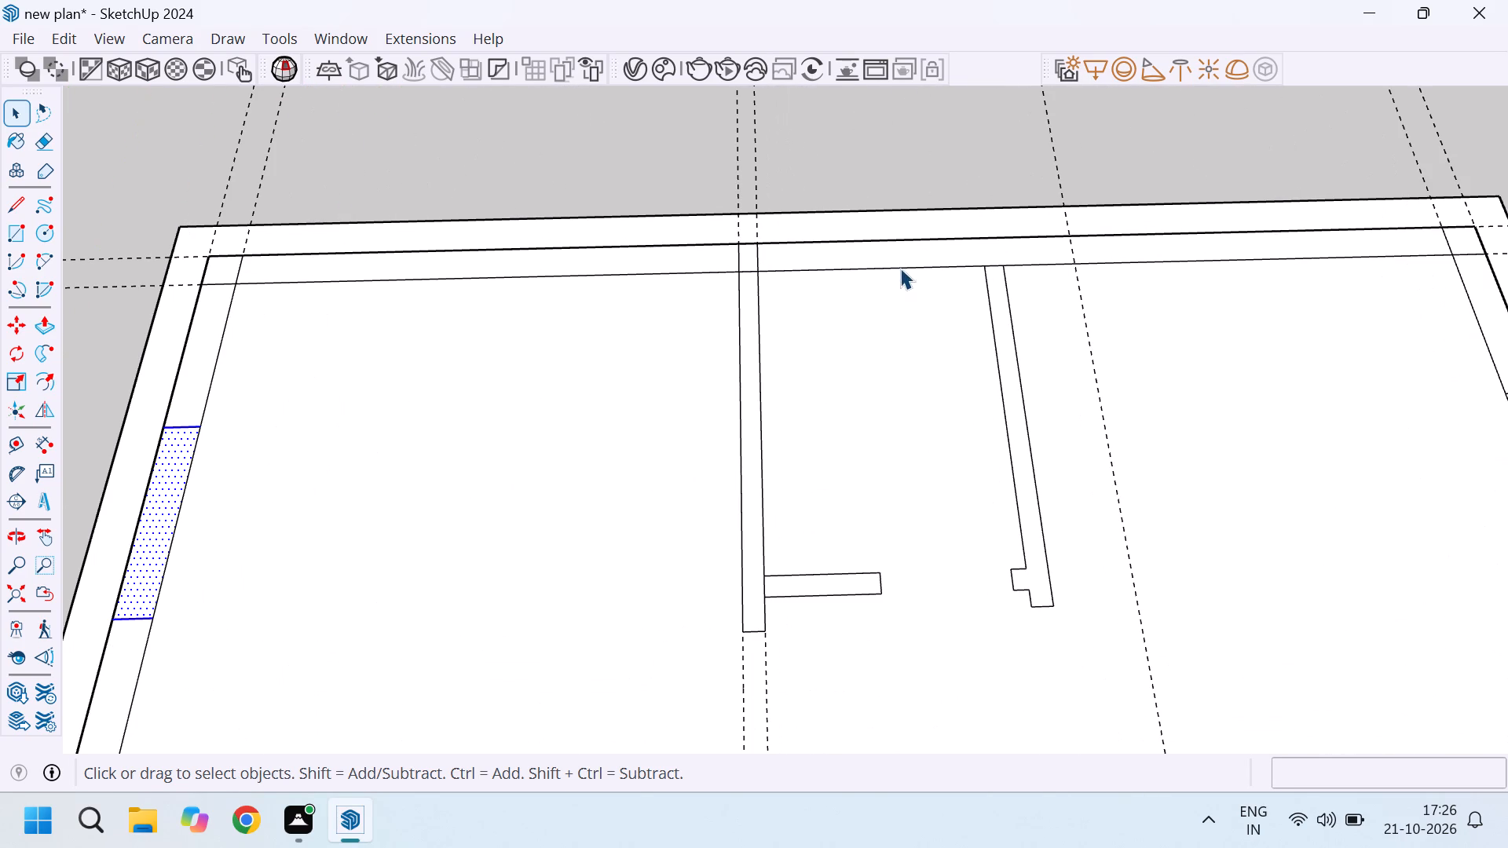
scroll(876, 376, "down", 3)
Draw a rectangle about 1' by 9" across the rear wall, starting at the midpoint of the small room's rear edge.
left_click(880, 149)
scroll(855, 292, "up", 3)
key("r")
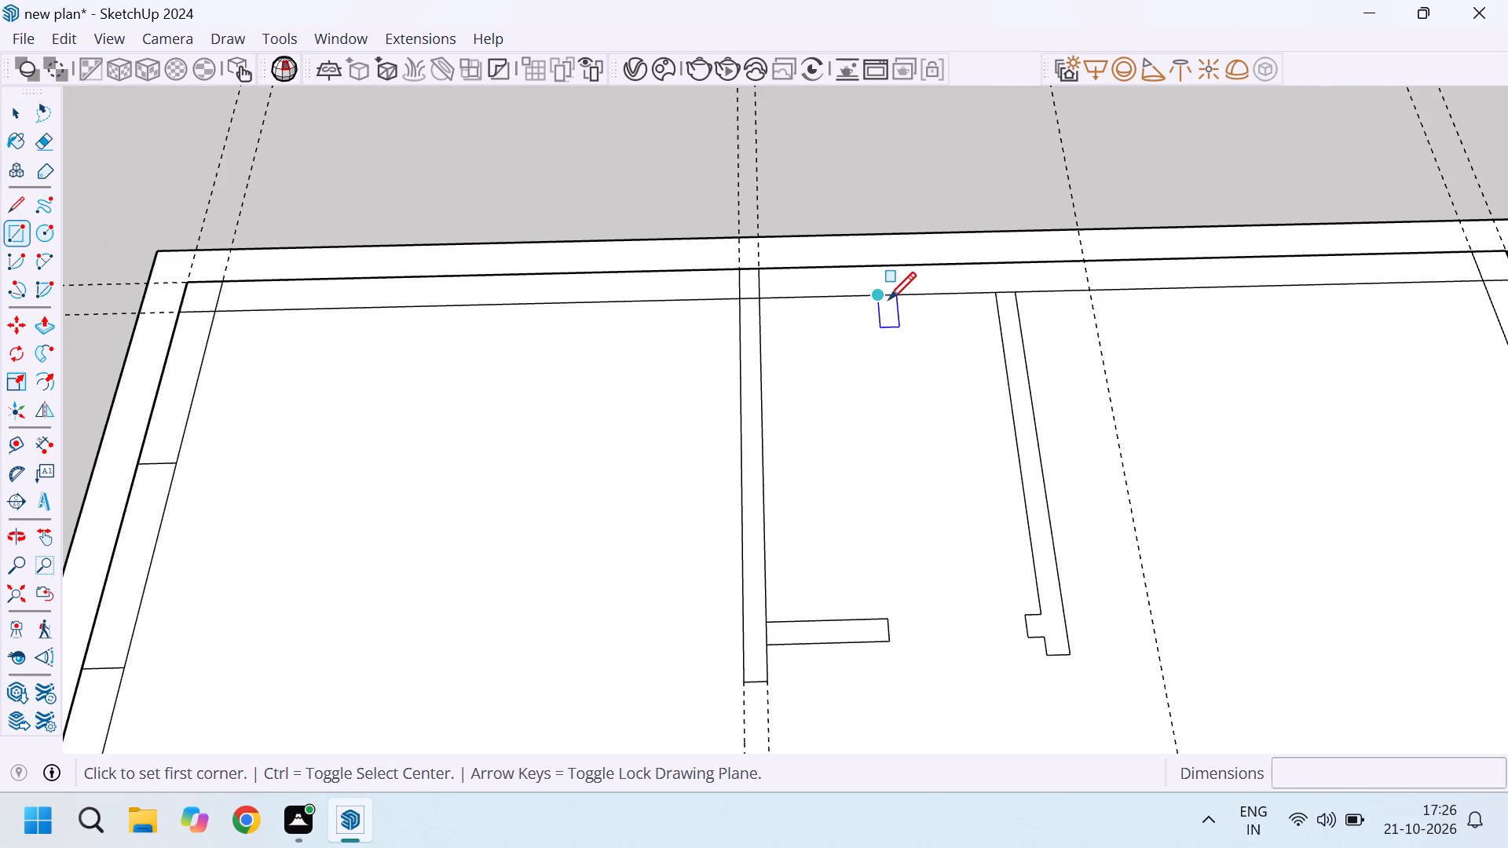
left_click(884, 294)
scroll(880, 294, "up", 5)
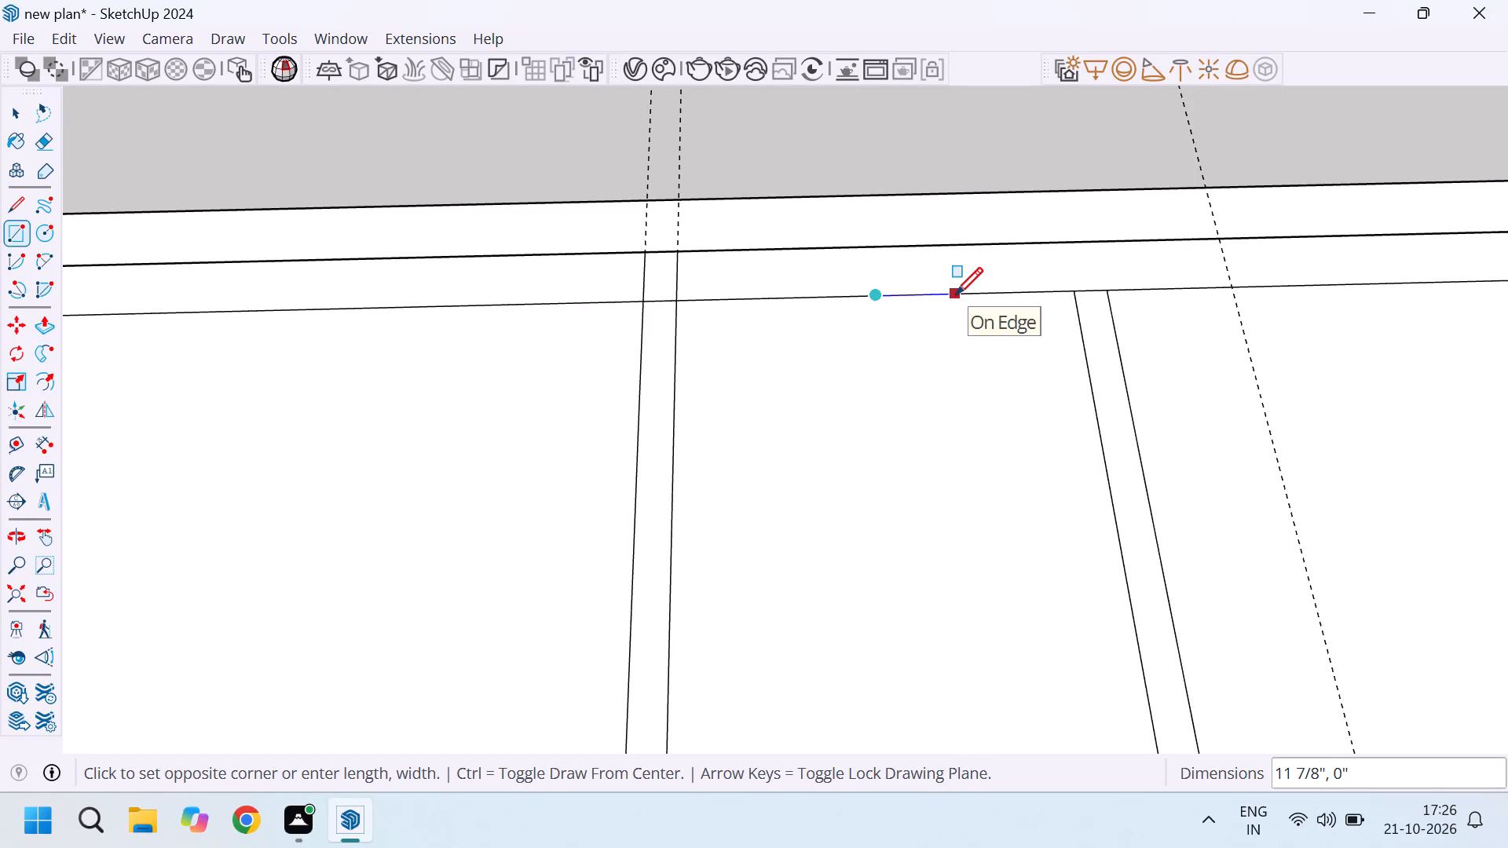
scroll(956, 294, "up", 14)
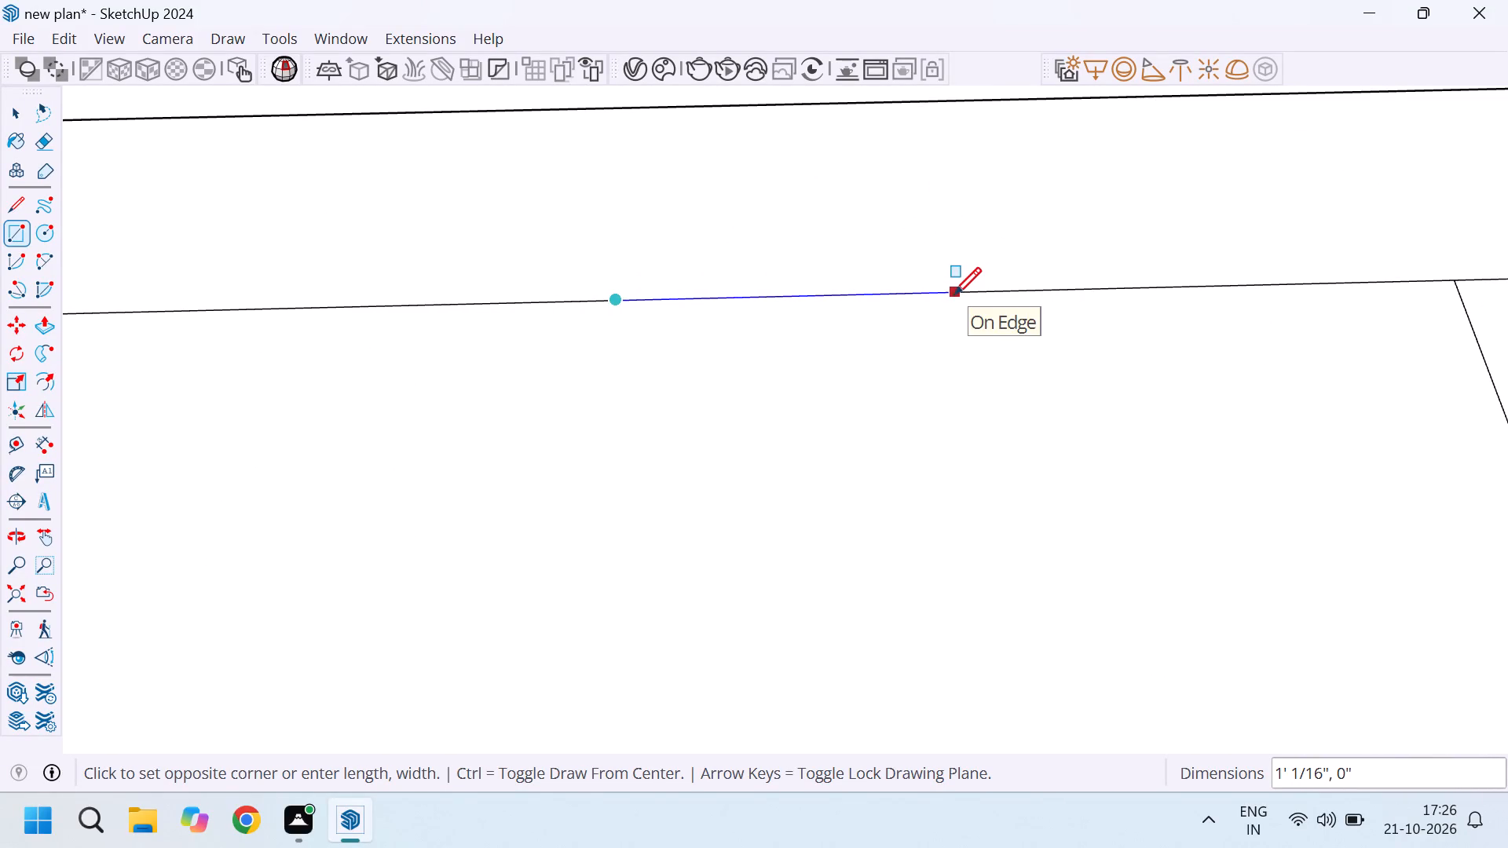
scroll(951, 294, "up", 6)
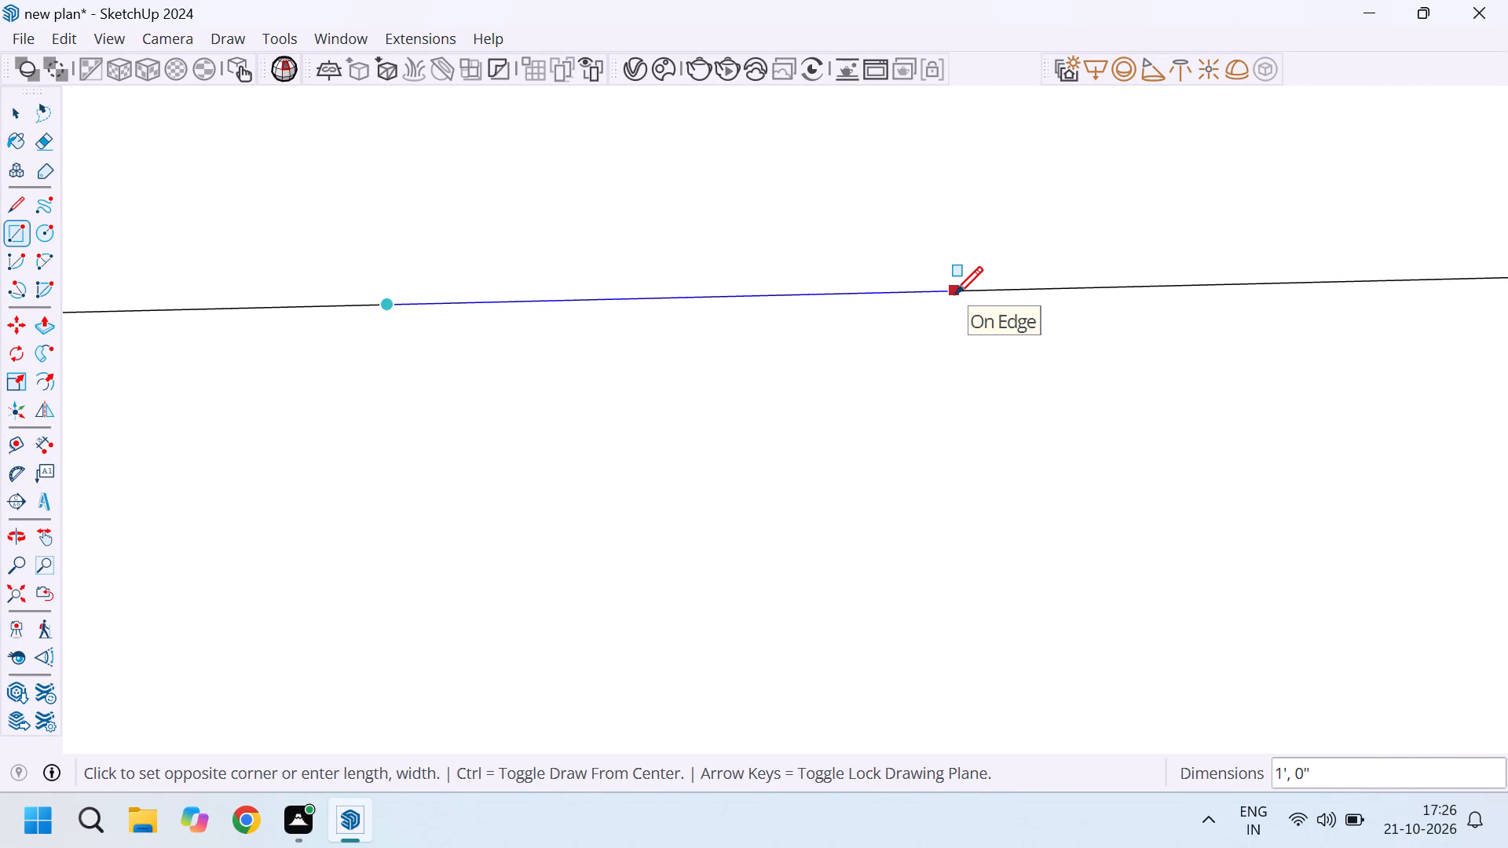
left_click(955, 294)
scroll(875, 247, "down", 13)
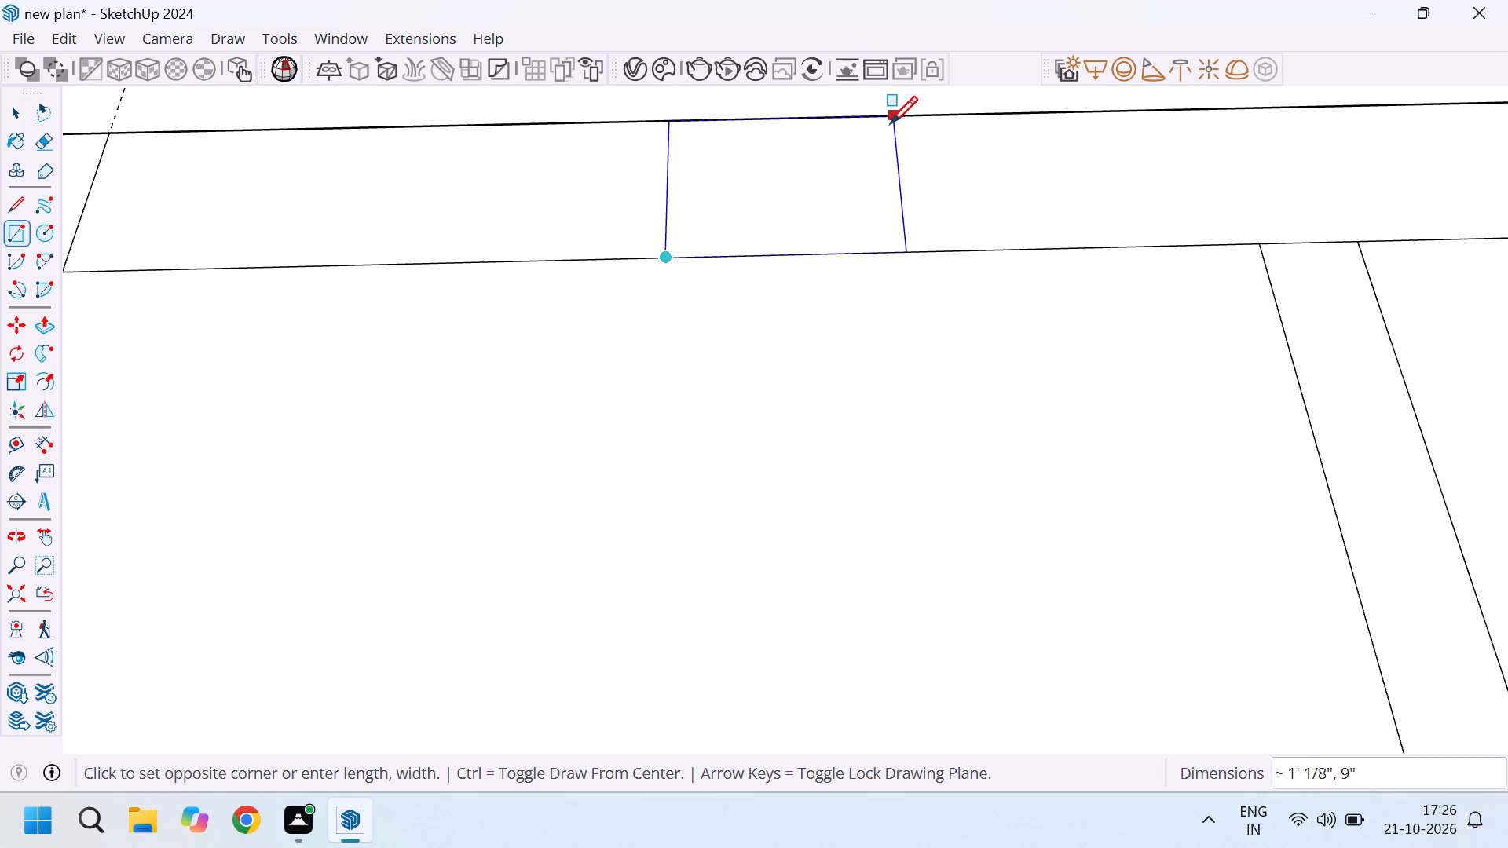
scroll(892, 123, "up", 4)
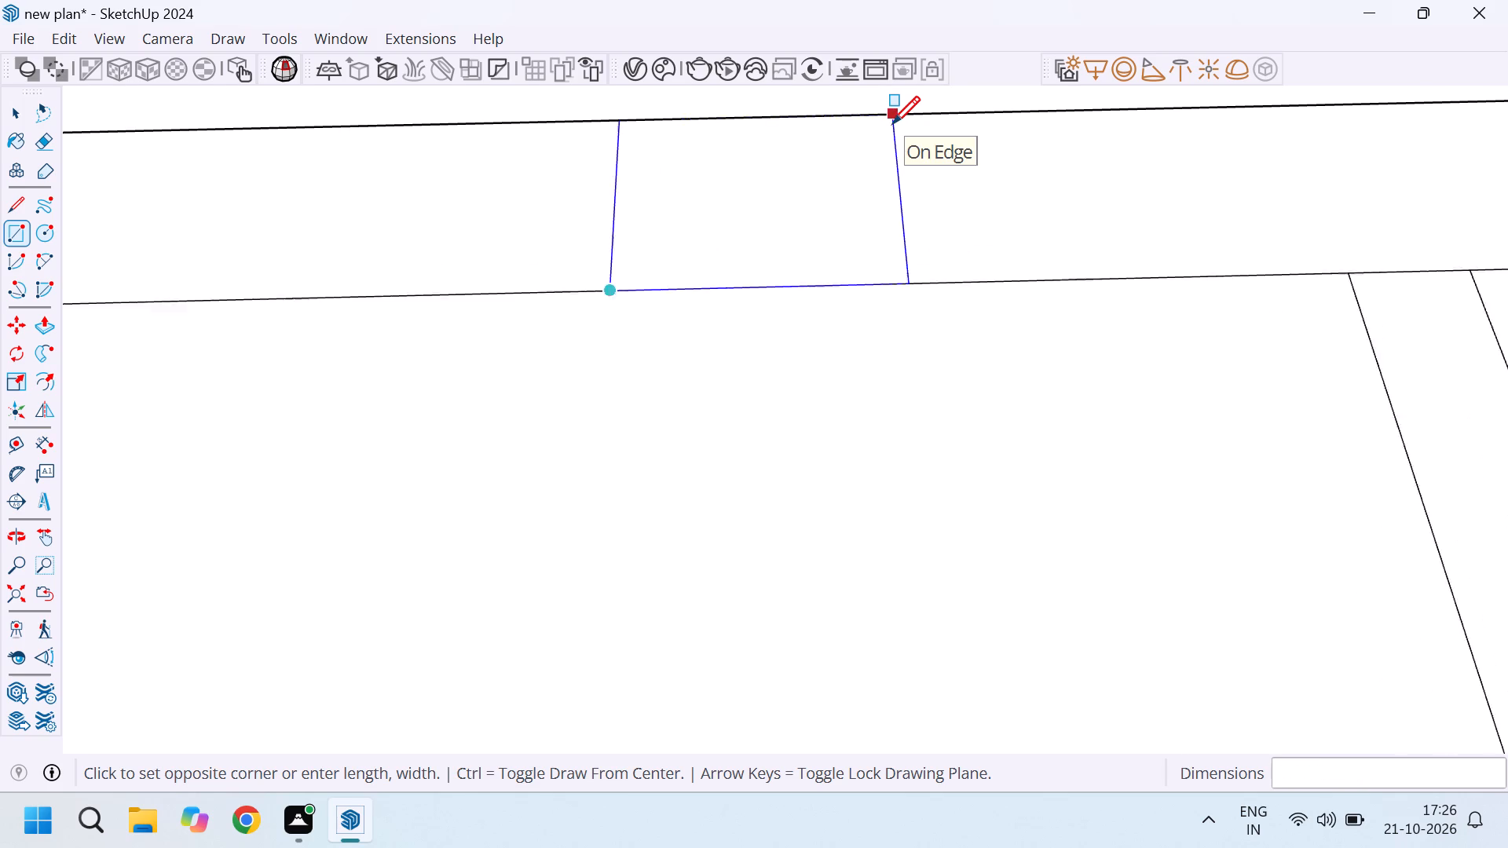
scroll(892, 123, "up", 6)
middle_click_drag(886, 138, 942, 362)
scroll(932, 337, "down", 7)
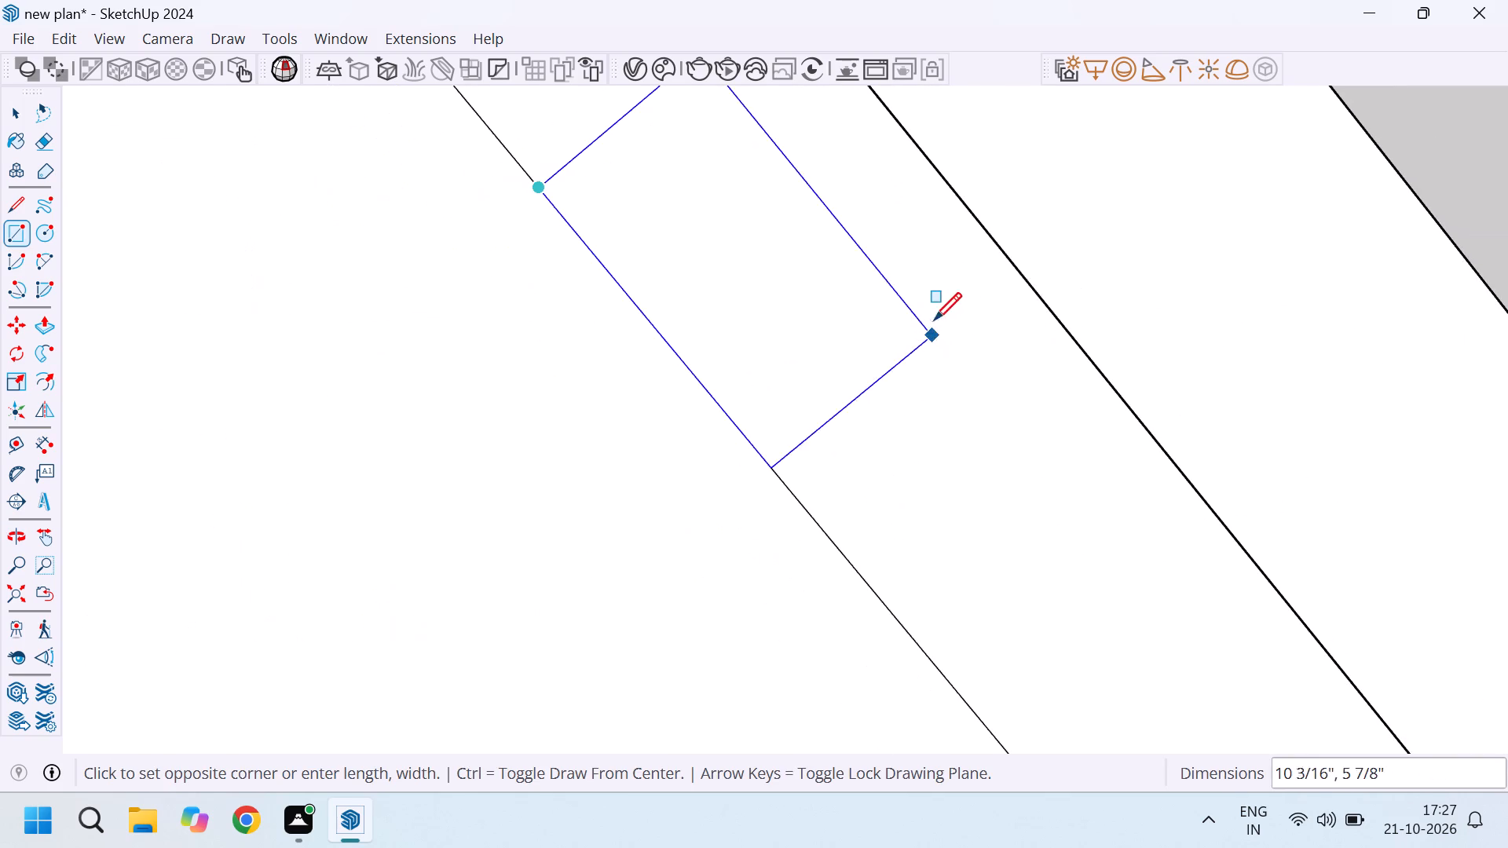
left_click(1052, 316)
Draw a 2' by 9" rectangle over the small room's rear wall from the outer corner of the 1' rectangle.
scroll(1023, 323, "down", 11)
scroll(855, 263, "down", 2)
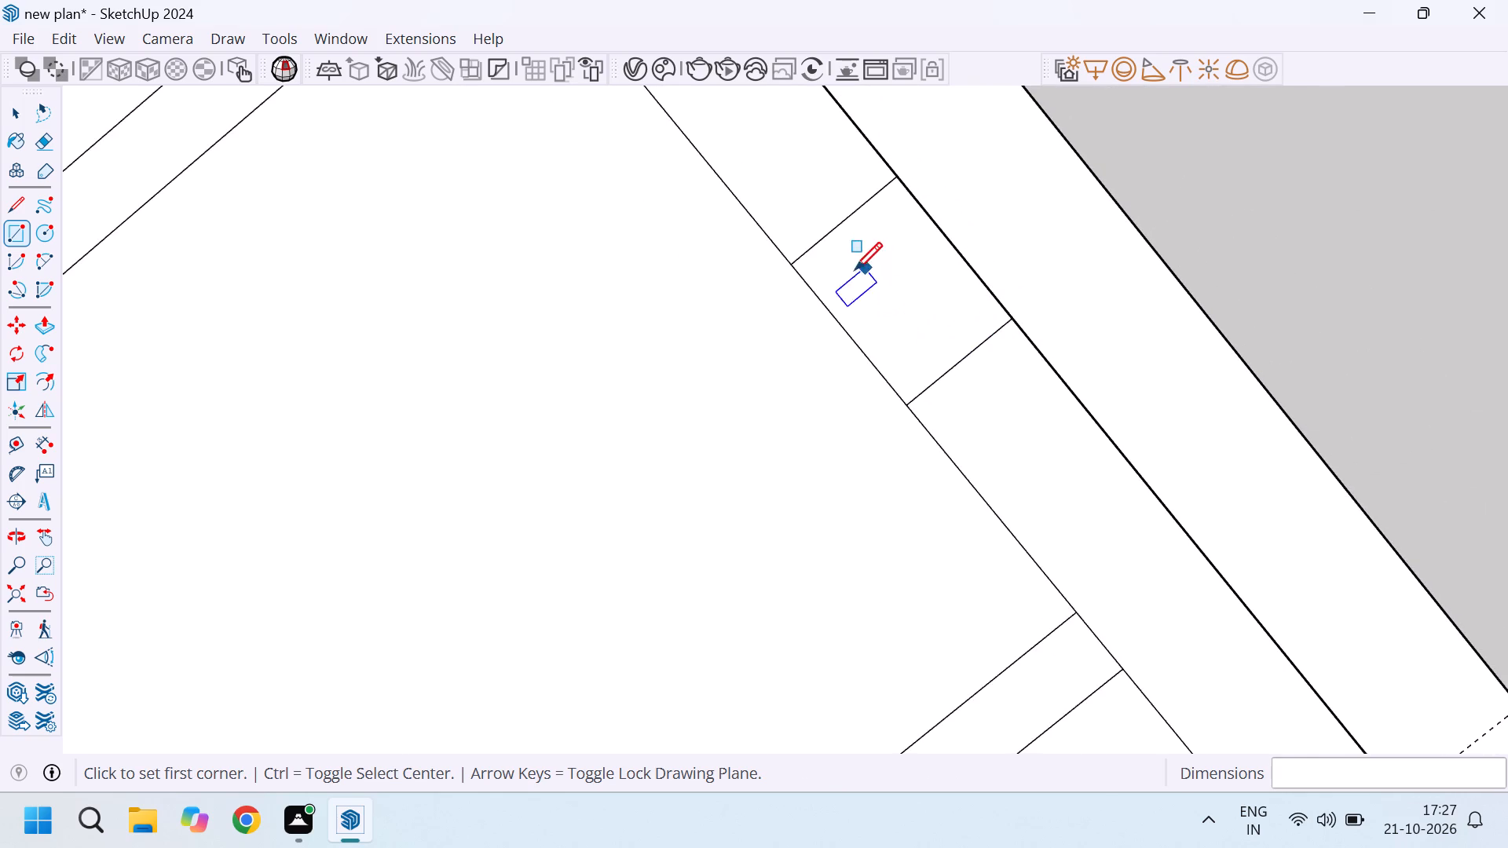
scroll(855, 269, "down", 3)
left_click(887, 352)
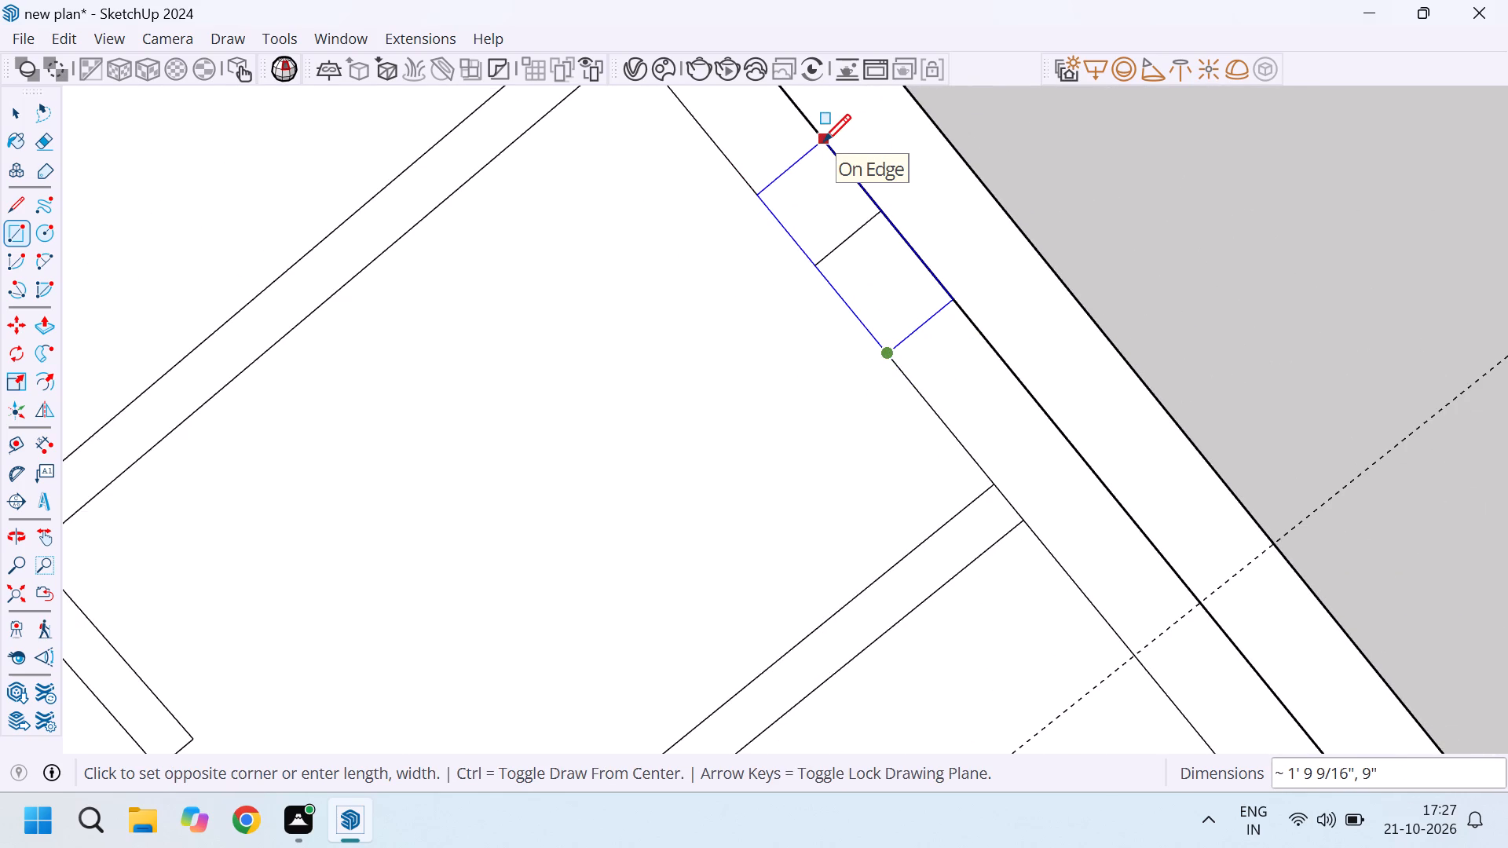
type("2',9")
key("Return")
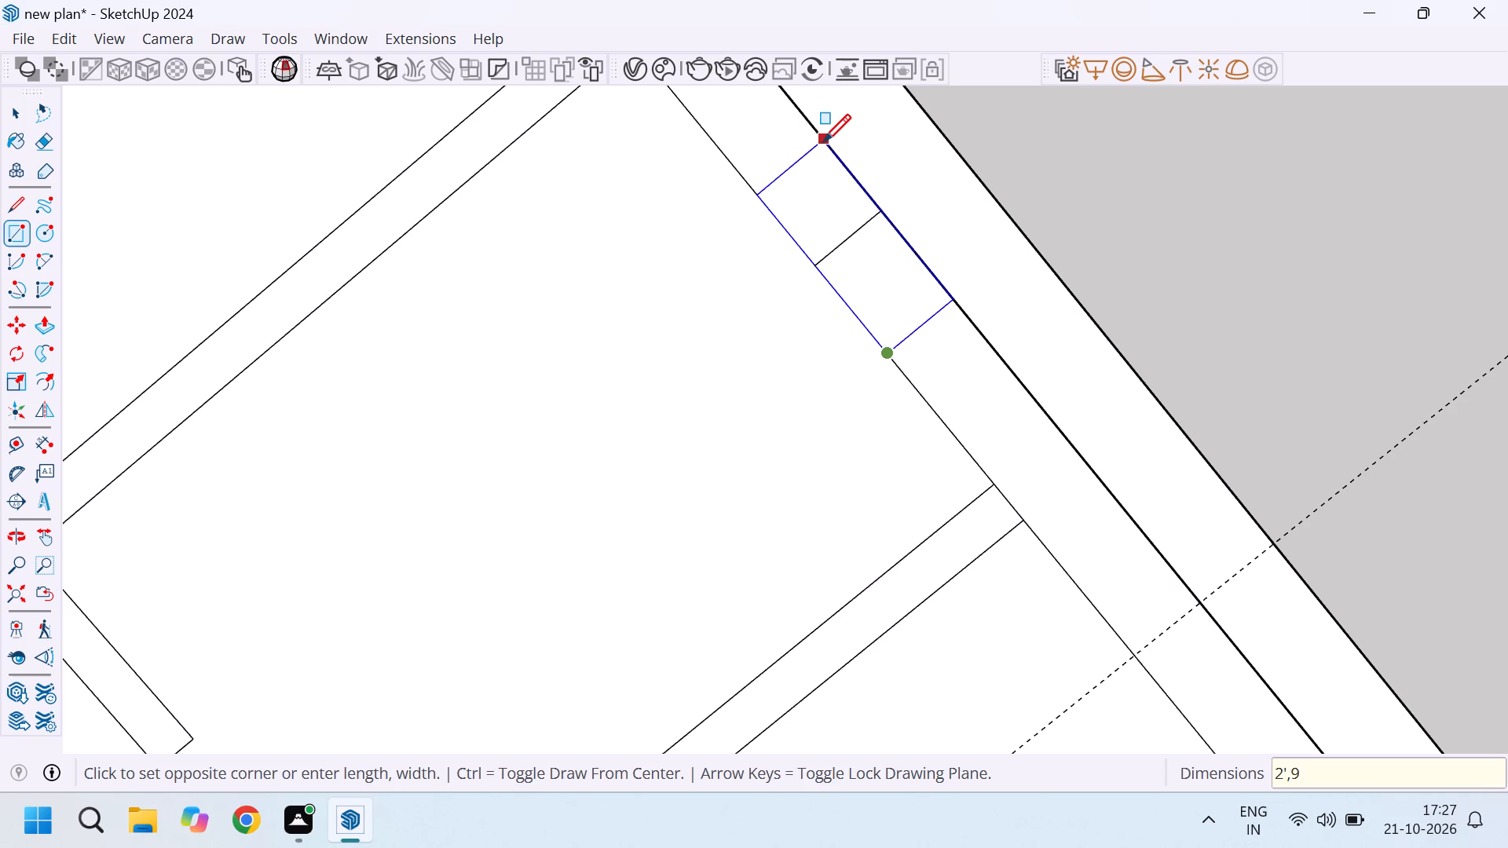
Cut the 2' opening in the small room's rear wall by erasing the rectangle's middle divider and long edges.
scroll(763, 203, "down", 4)
key("space")
scroll(835, 251, "up", 3)
scroll(843, 255, "down", 4)
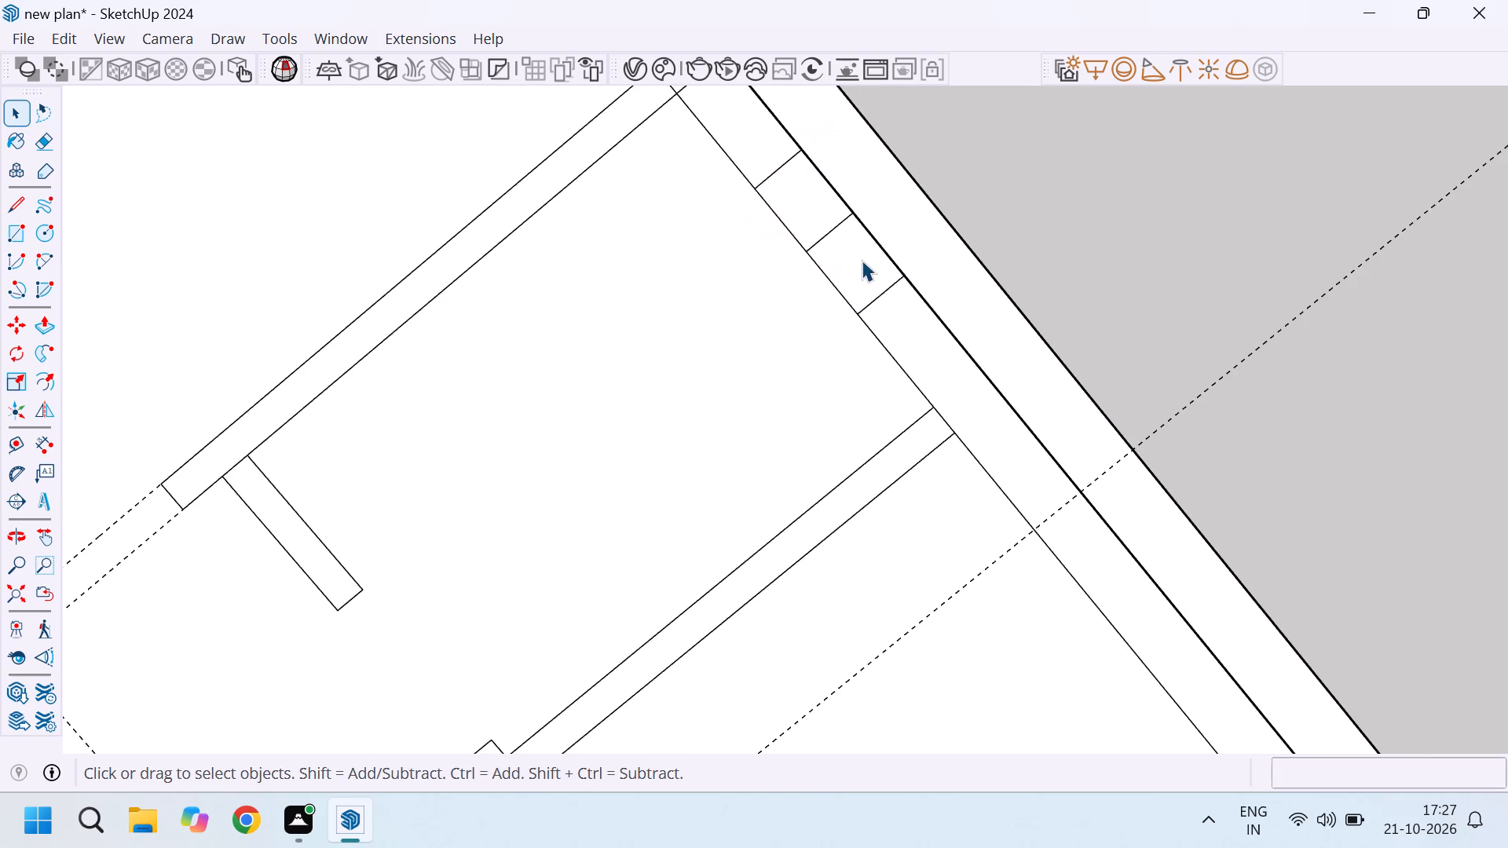
key("e")
left_click(862, 221)
left_click_drag(858, 214, 829, 236)
left_click_drag(822, 214, 785, 254)
scroll(792, 260, "down", 6)
scroll(792, 265, "up", 4)
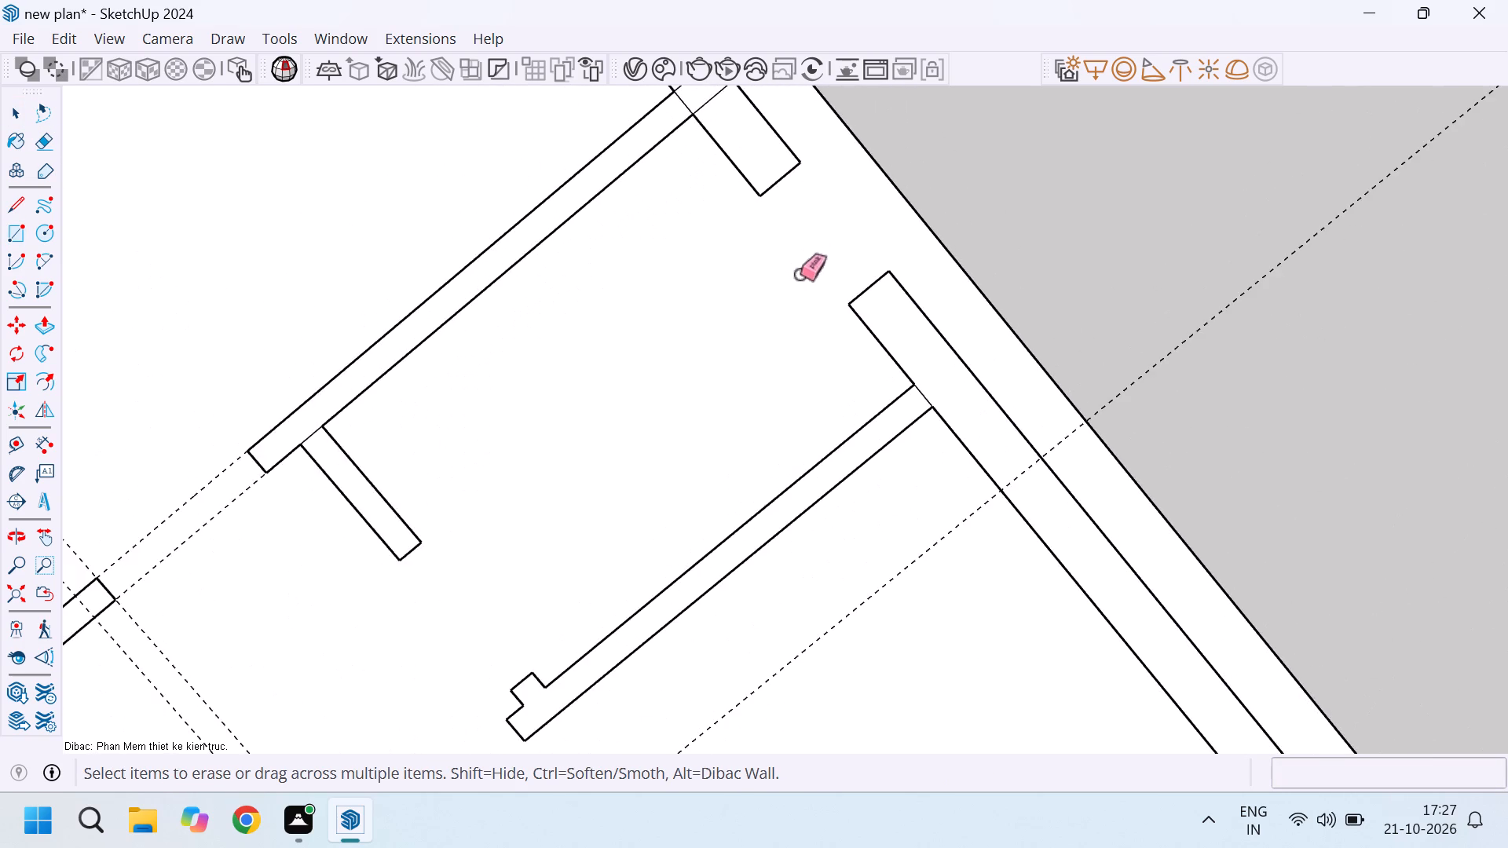
scroll(807, 280, "down", 4)
key("space")
Cut the copied 4' opening in the outer side wall by erasing its two long edges.
scroll(728, 321, "down", 5)
middle_click_drag(688, 337, 838, 235)
scroll(674, 287, "down", 6)
middle_click_drag(646, 371, 1072, 198)
middle_click_drag(570, 386, 837, 272)
scroll(696, 368, "up", 4)
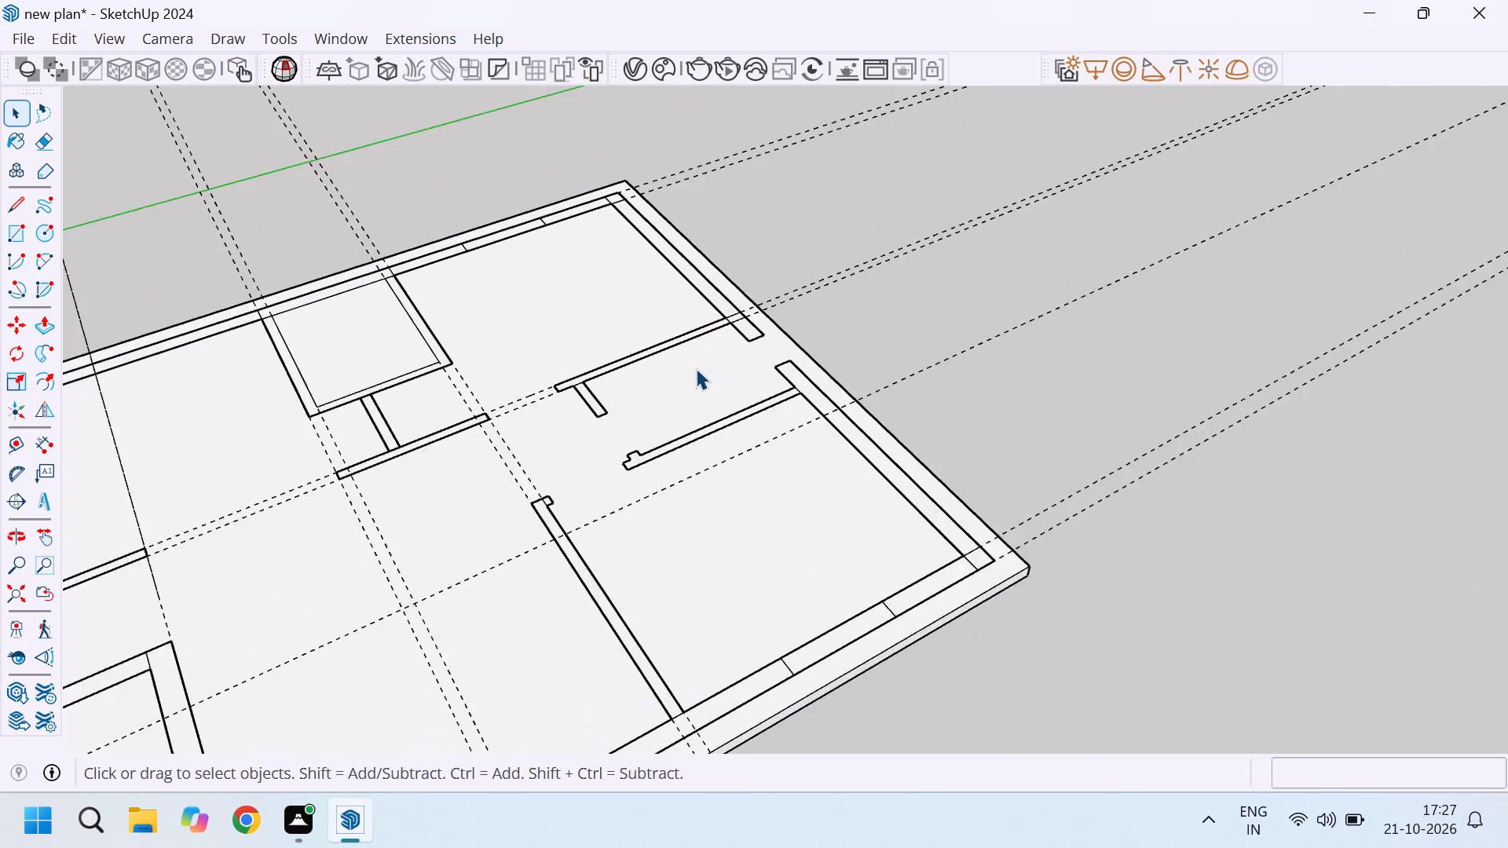
scroll(511, 243, "up", 4)
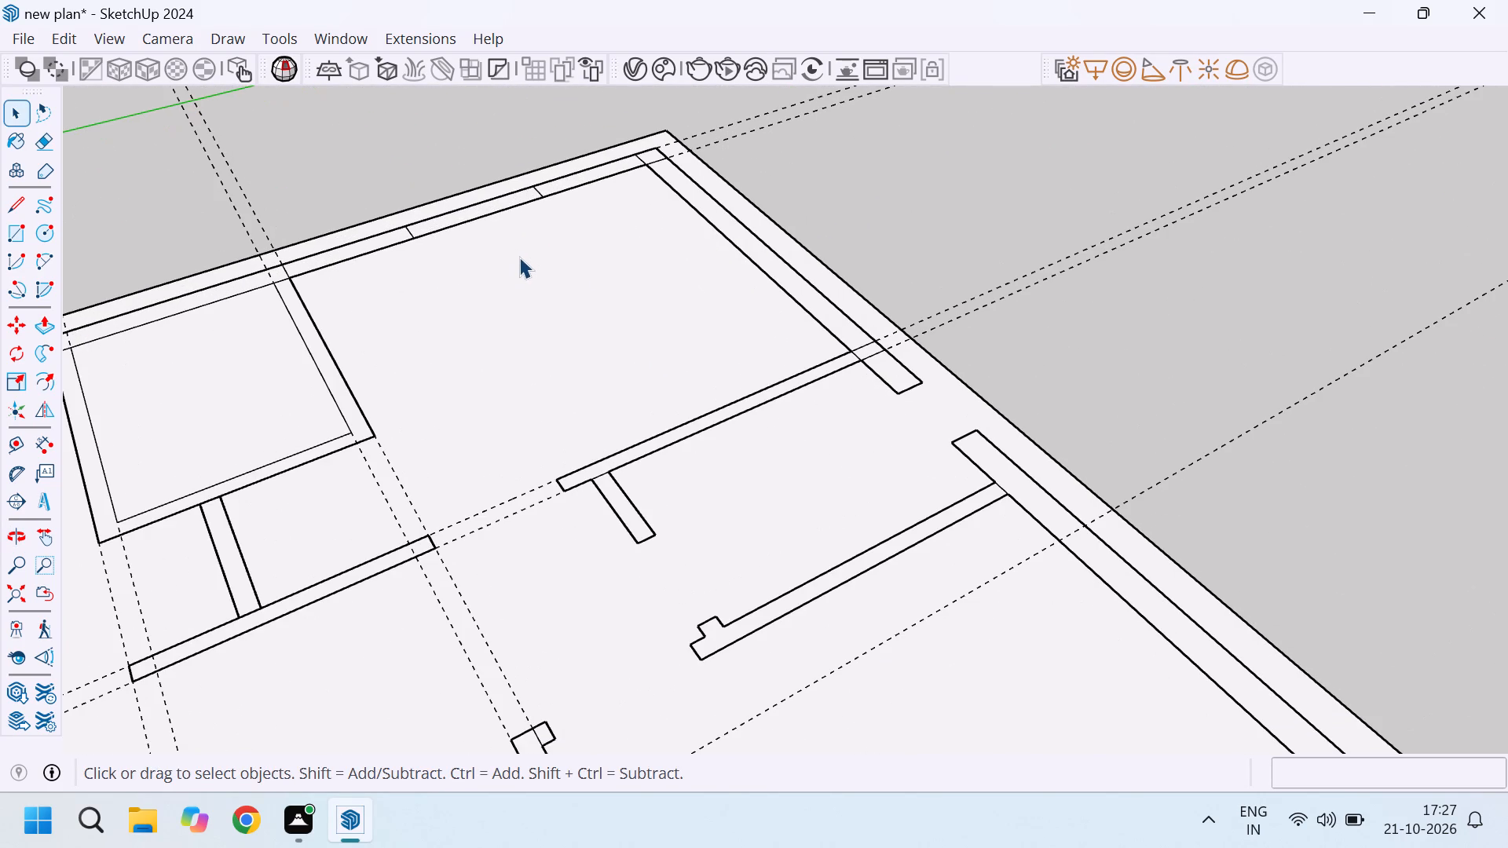
key("r")
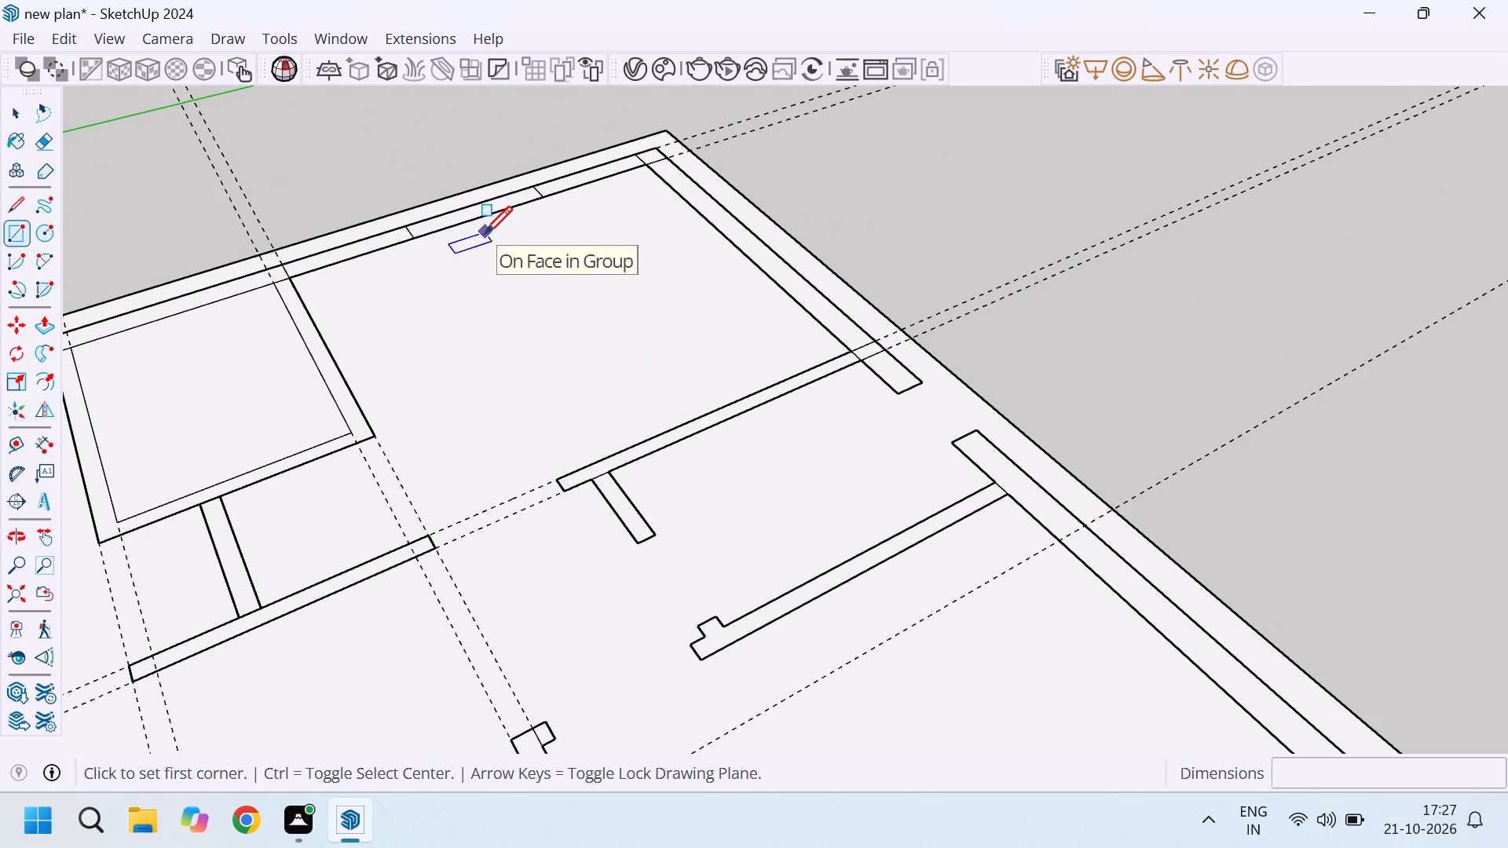
key("e")
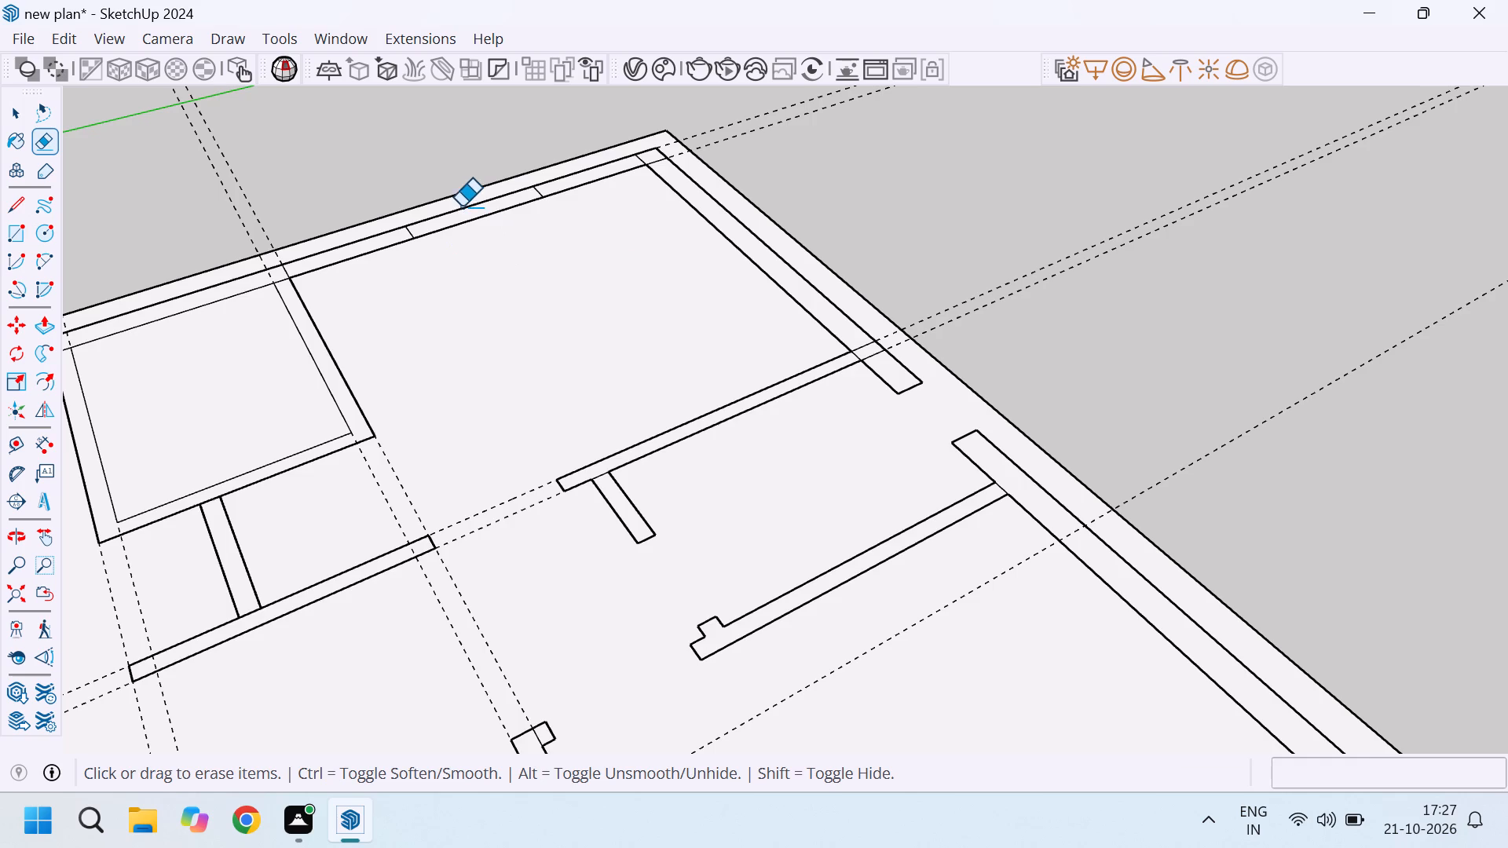
scroll(457, 214, "up", 6)
left_click_drag(457, 205, 484, 272)
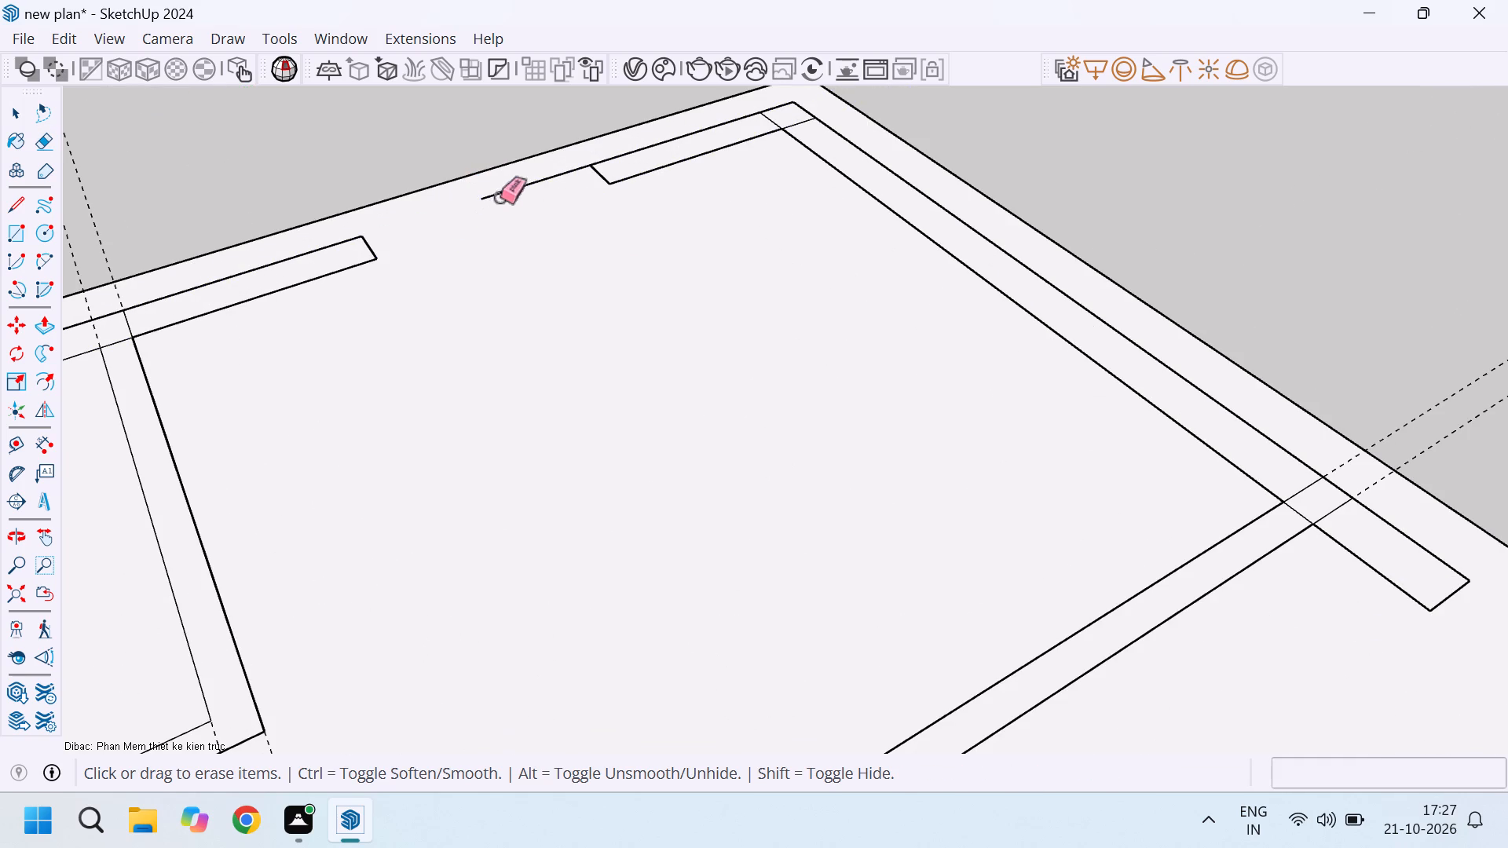
left_click_drag(500, 193, 506, 203)
Cut the 4' opening in the large room's outer side wall by erasing its two long edges.
scroll(531, 232, "down", 12)
scroll(591, 337, "down", 5)
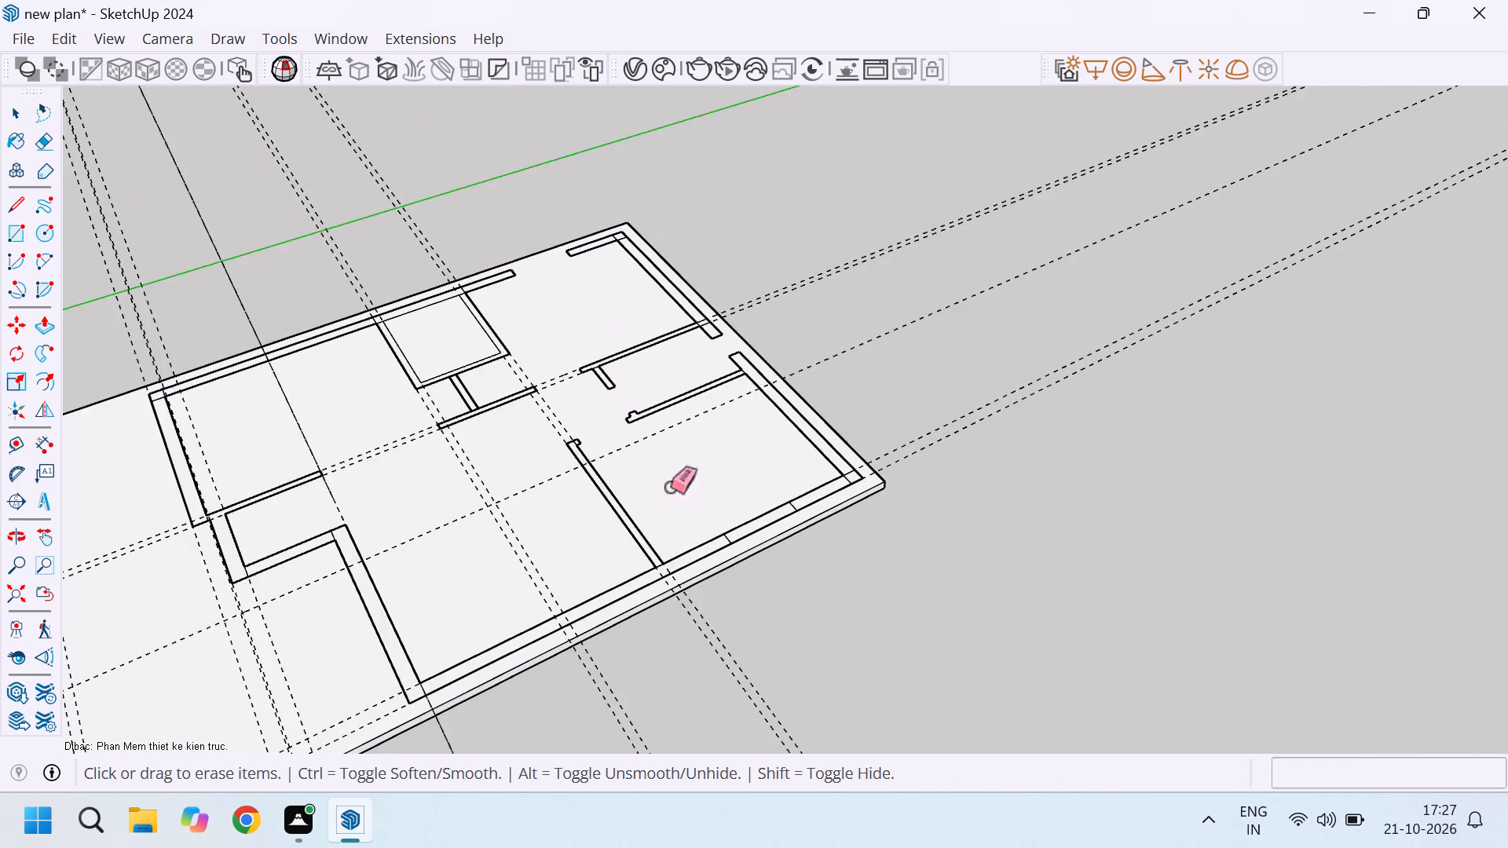
scroll(679, 490, "up", 5)
left_click_drag(781, 510, 806, 543)
left_click(807, 546)
left_click_drag(813, 554, 817, 561)
scroll(787, 433, "down", 4)
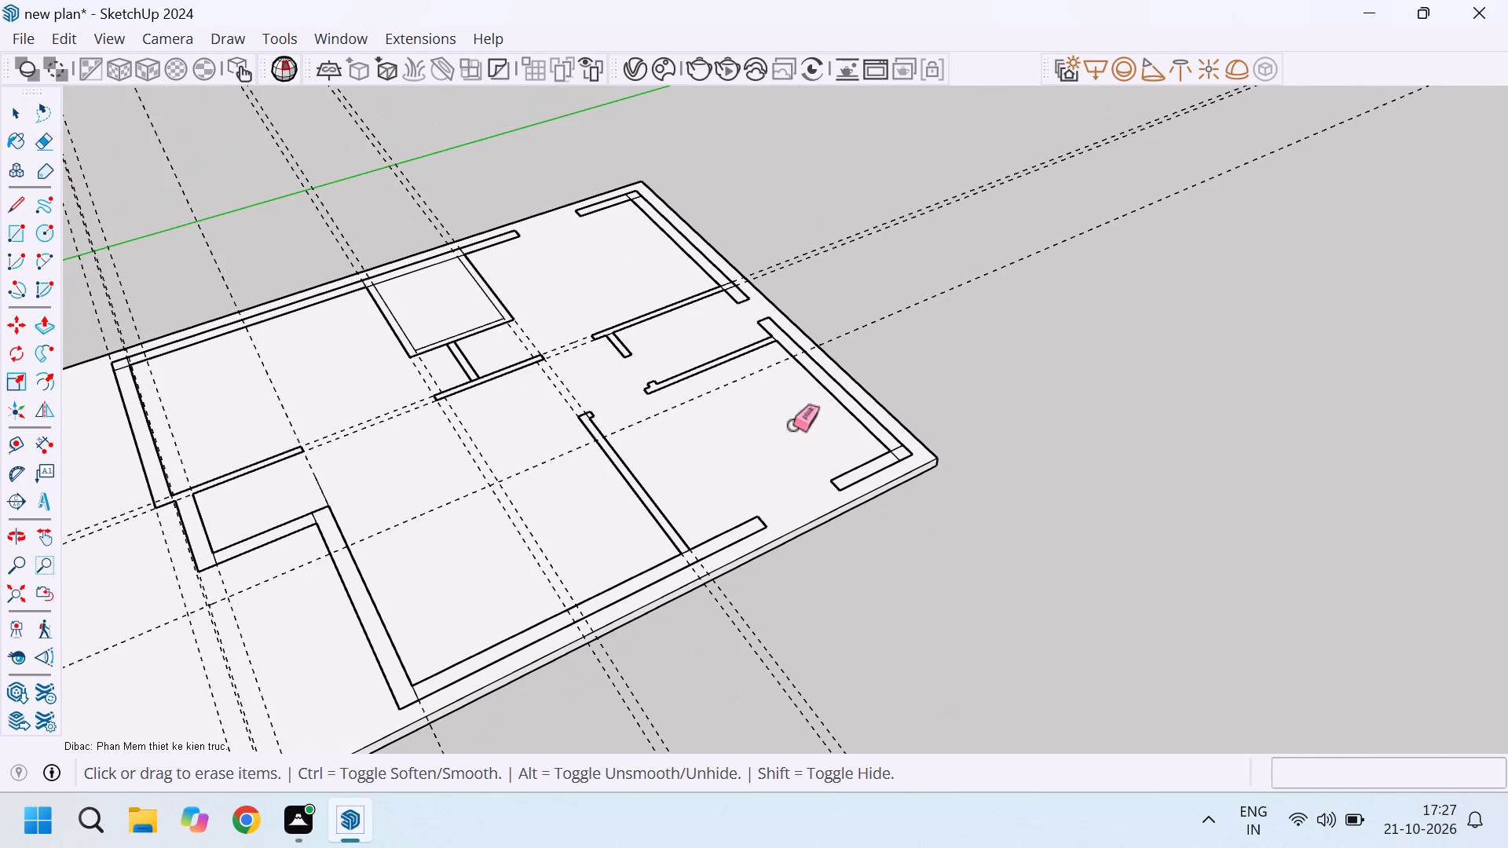
Erase the two overlapping lines inside the outer wall corner beside the large room's side opening.
scroll(880, 449, "up", 17)
left_click_drag(859, 408, 854, 412)
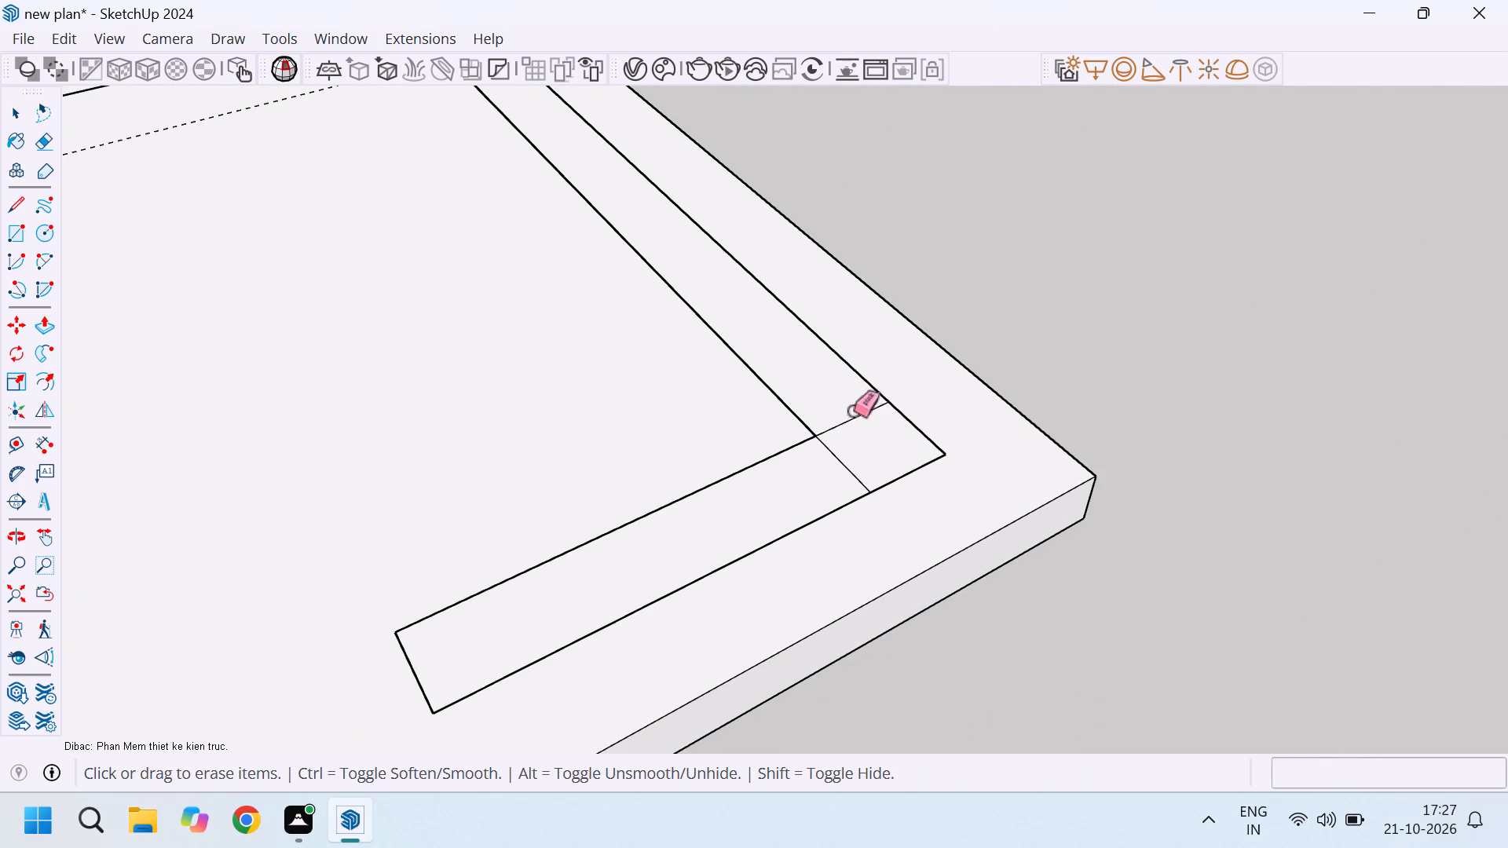
left_click_drag(854, 412, 837, 473)
scroll(860, 449, "down", 20)
key("space")
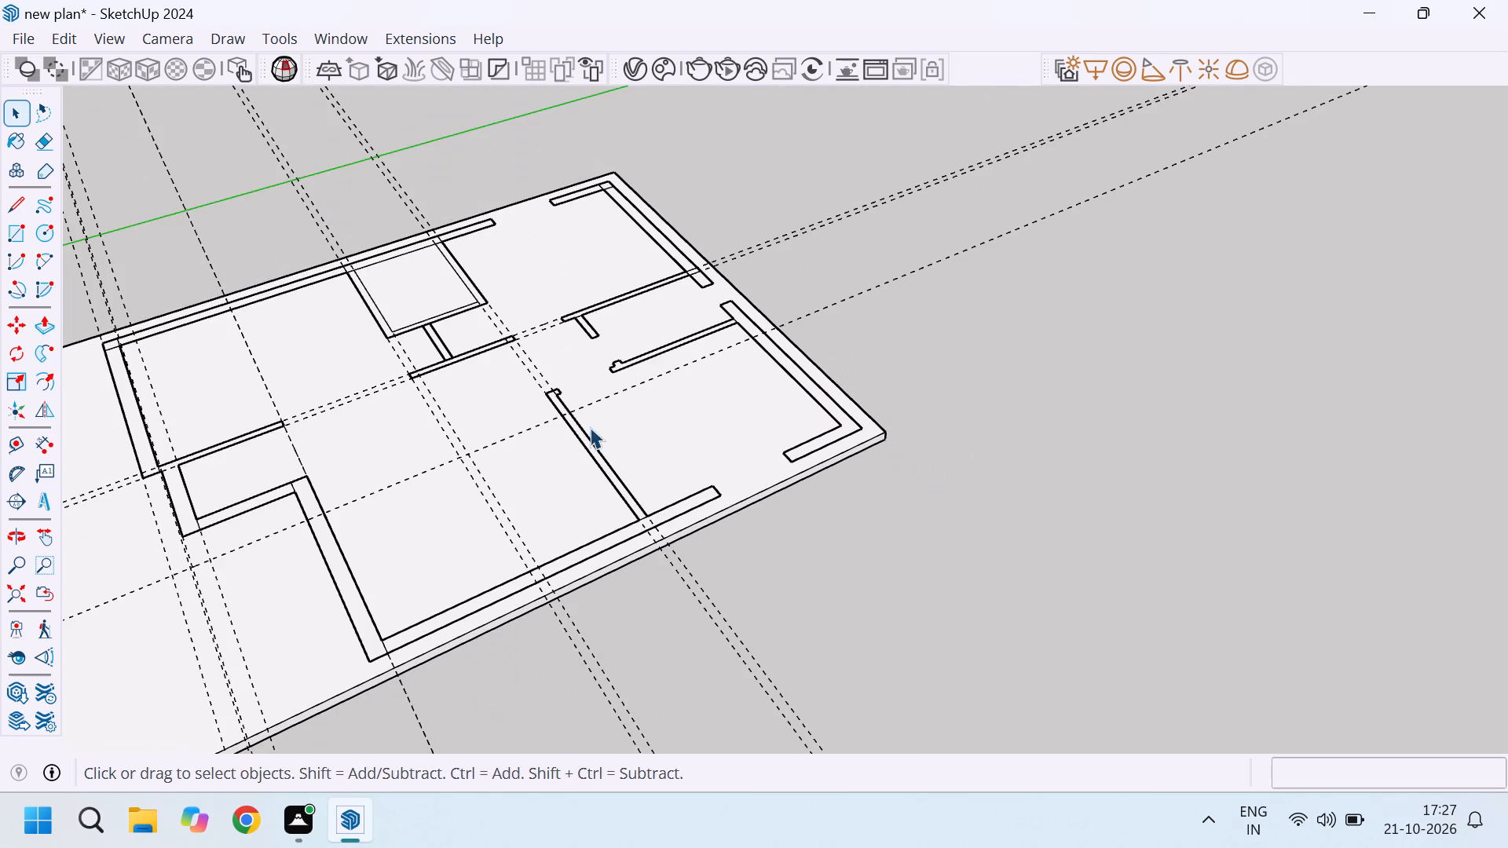
Examine the overall plan and the wall junctions of the enclosed room against the outer side wall.
middle_click_drag(571, 434, 844, 335)
scroll(760, 316, "down", 6)
middle_click_drag(664, 429, 851, 479)
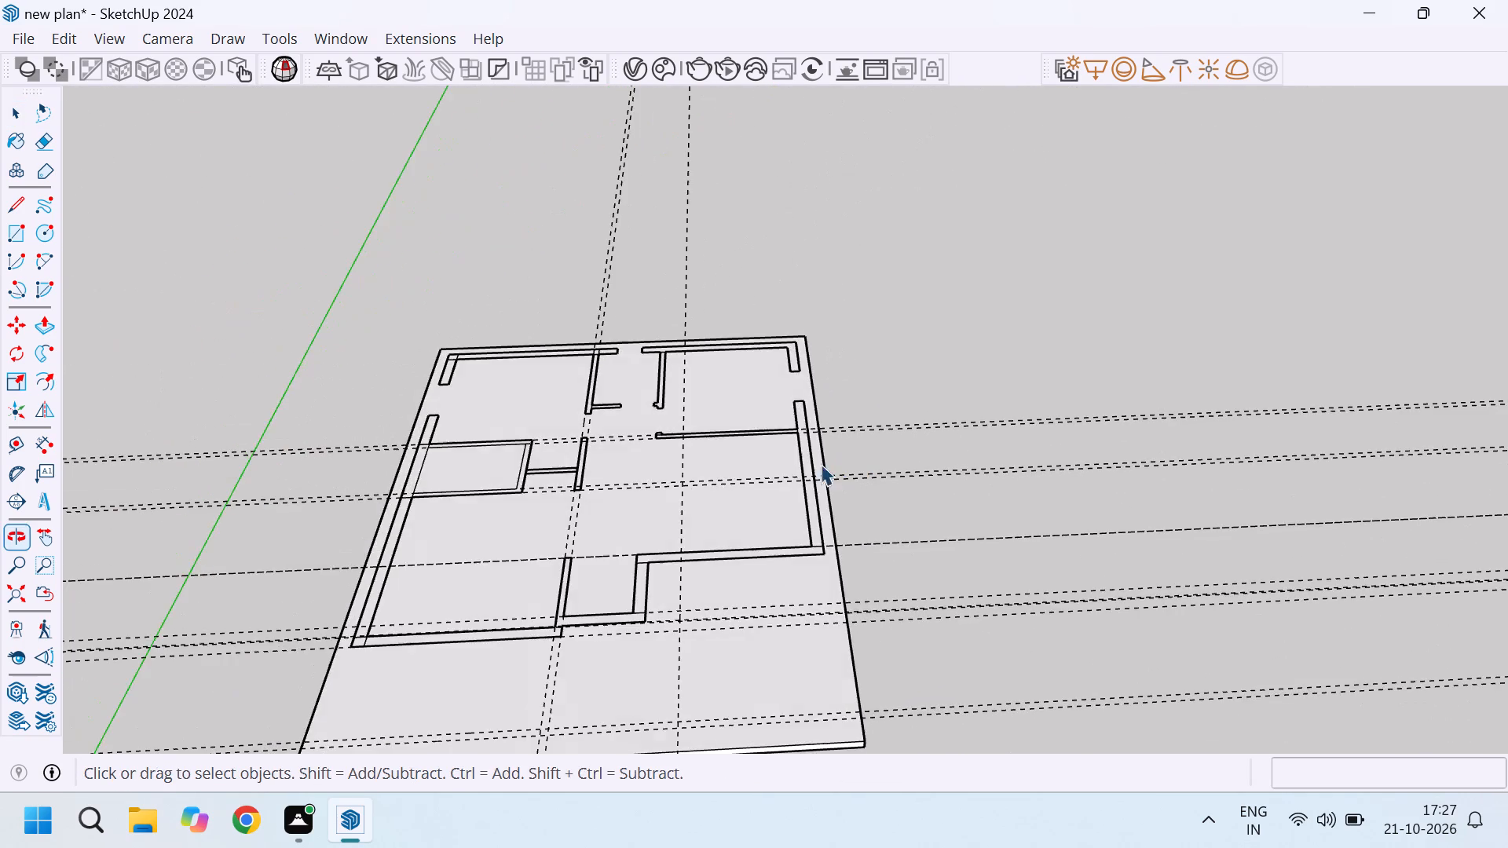
scroll(567, 470, "down", 4)
scroll(471, 489, "up", 15)
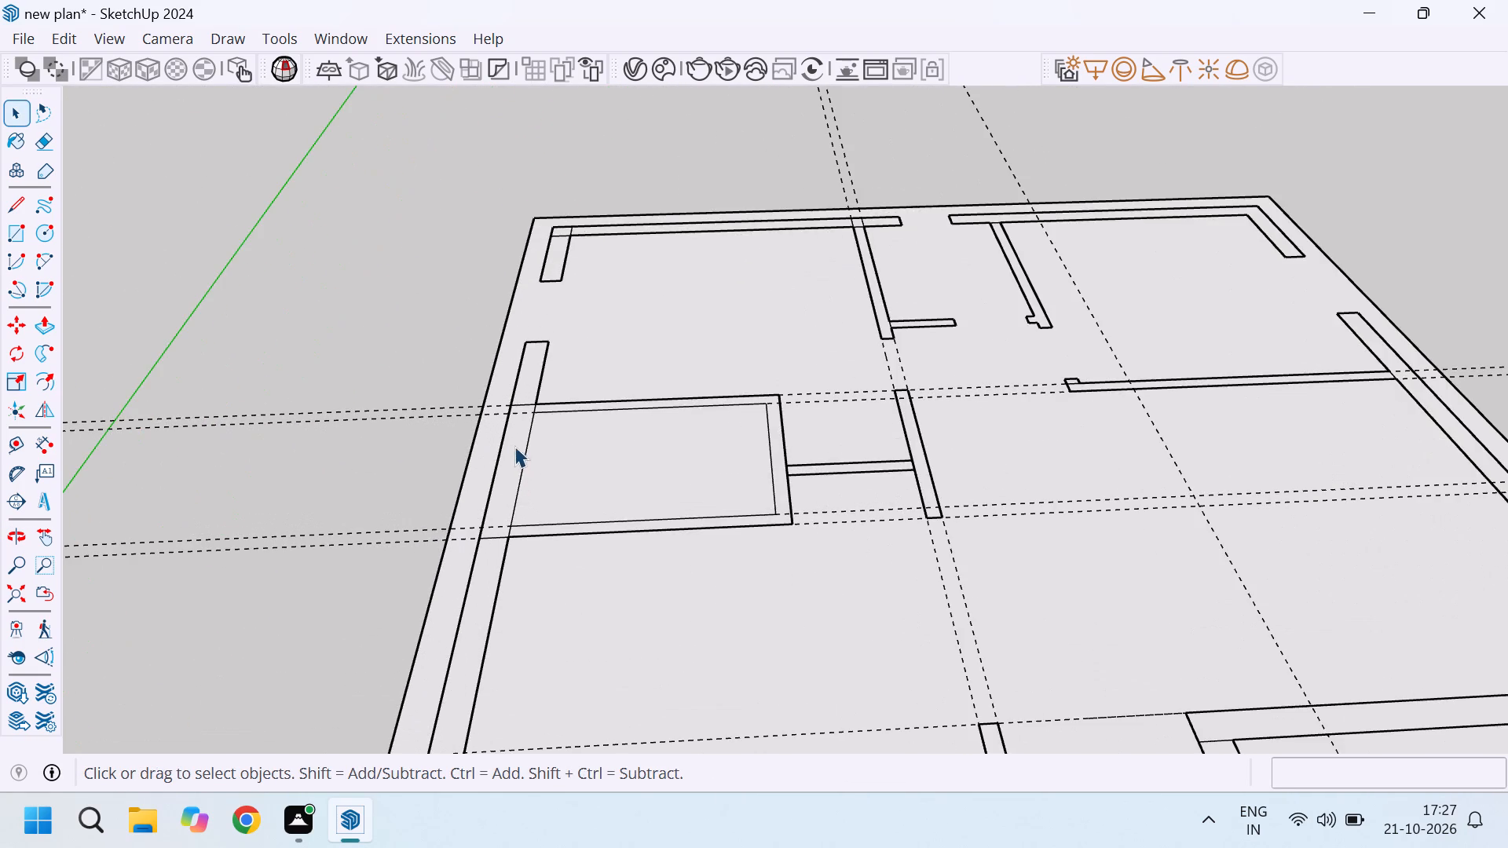
scroll(508, 448, "up", 7)
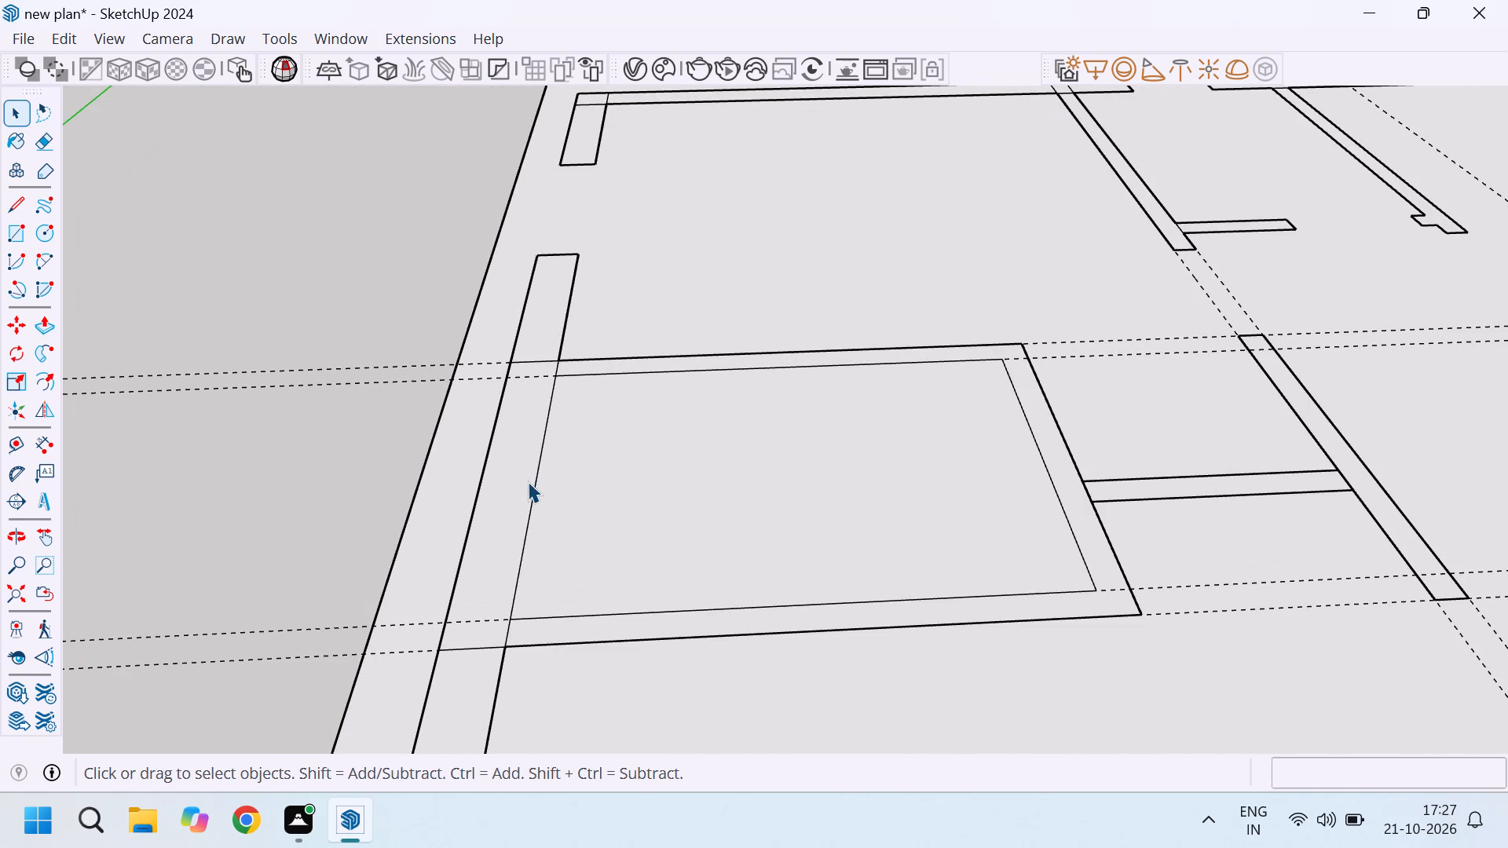
Mark a 2' opening on the enclosed room's outer side wall: draw a 9" line across it and copy it 2' along the wall.
key("l")
key("Return")
left_click(540, 484)
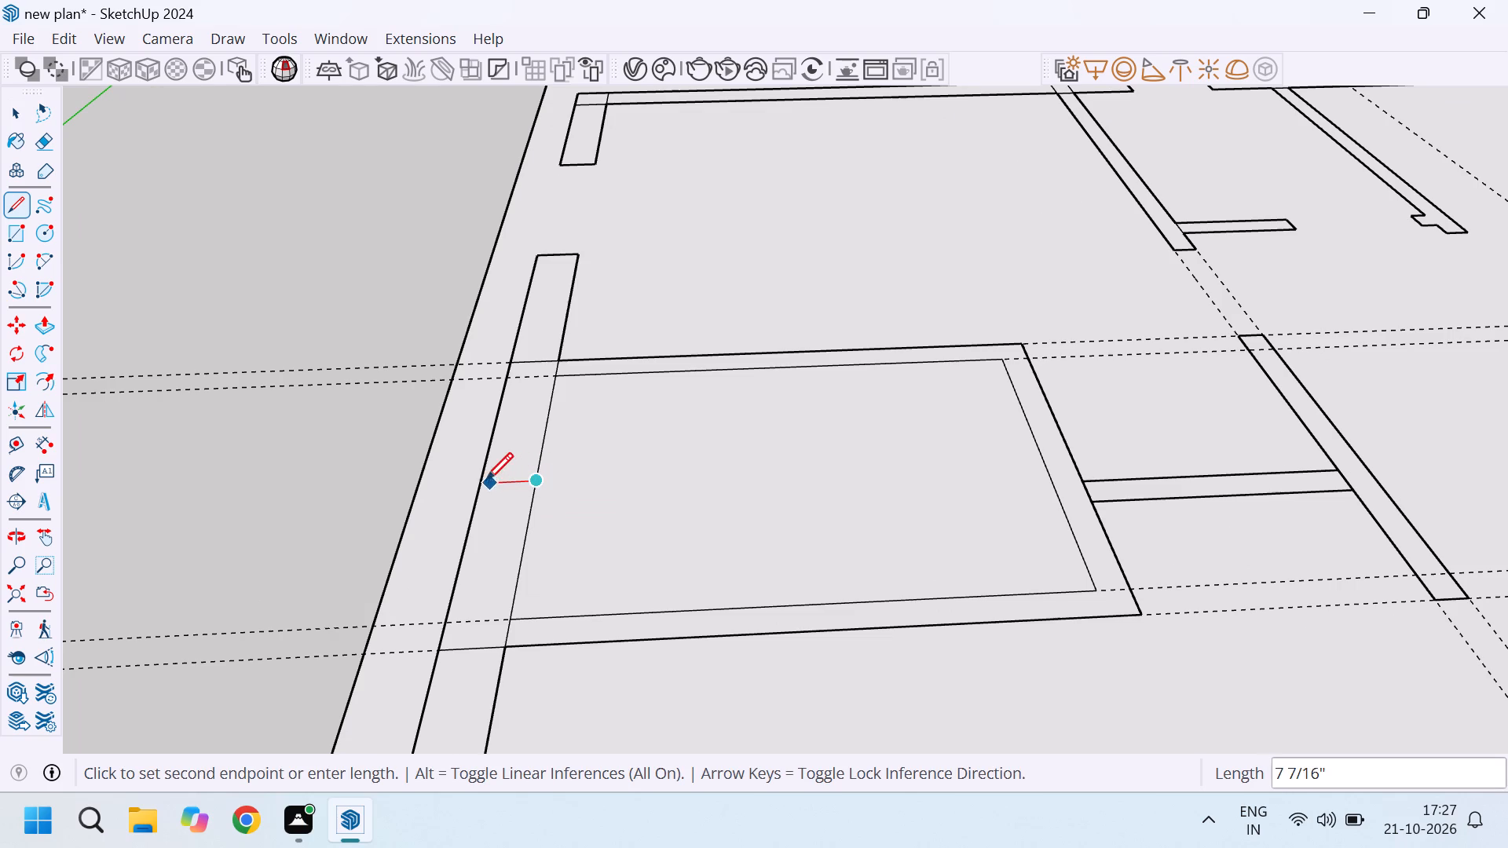
type("1'")
key("Return")
left_click(524, 535)
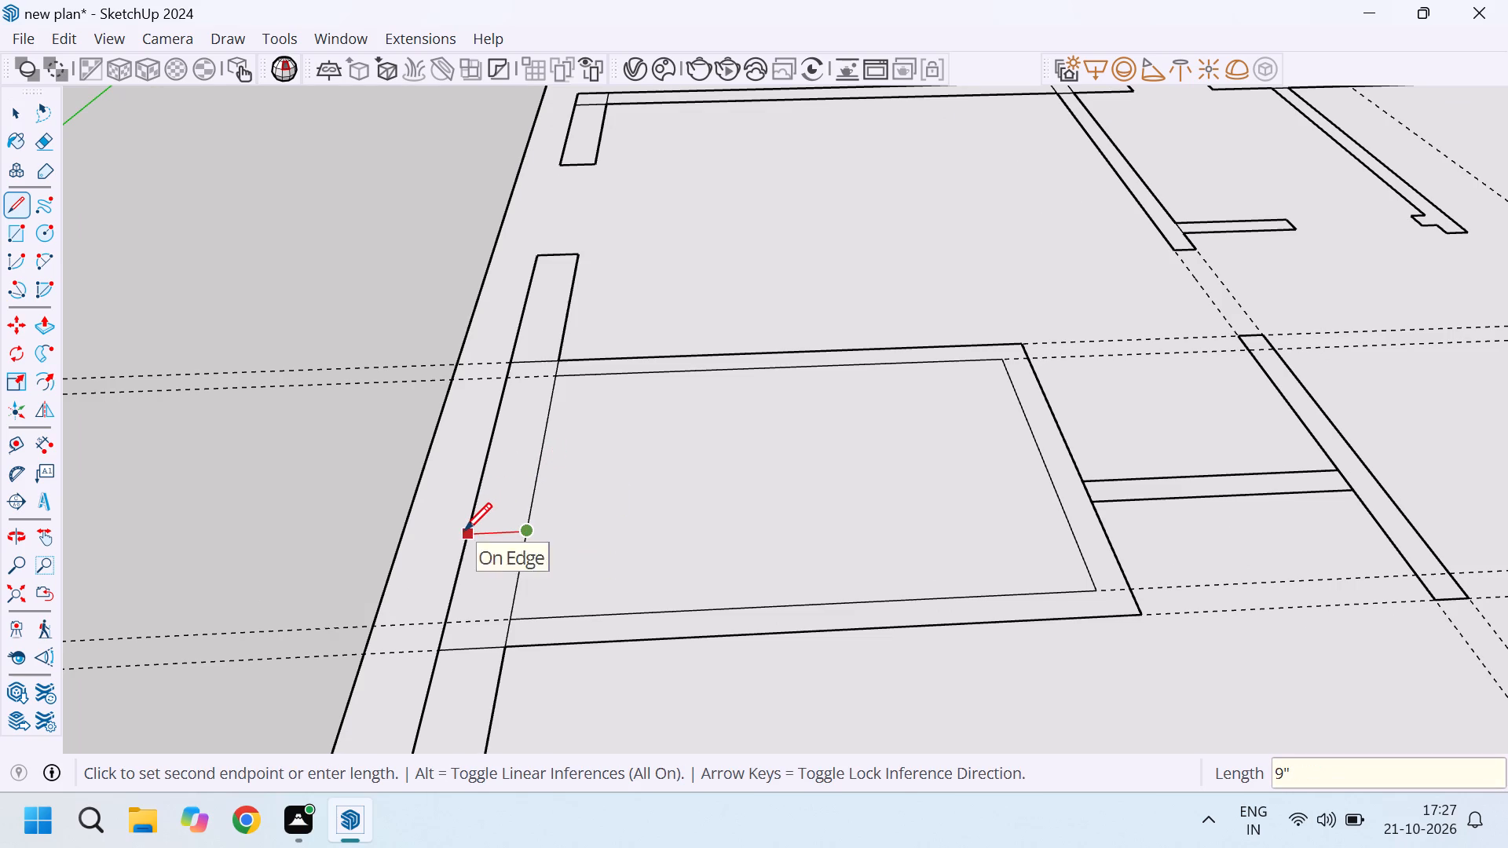
left_click(464, 530)
key("space")
left_click(498, 532)
key("m")
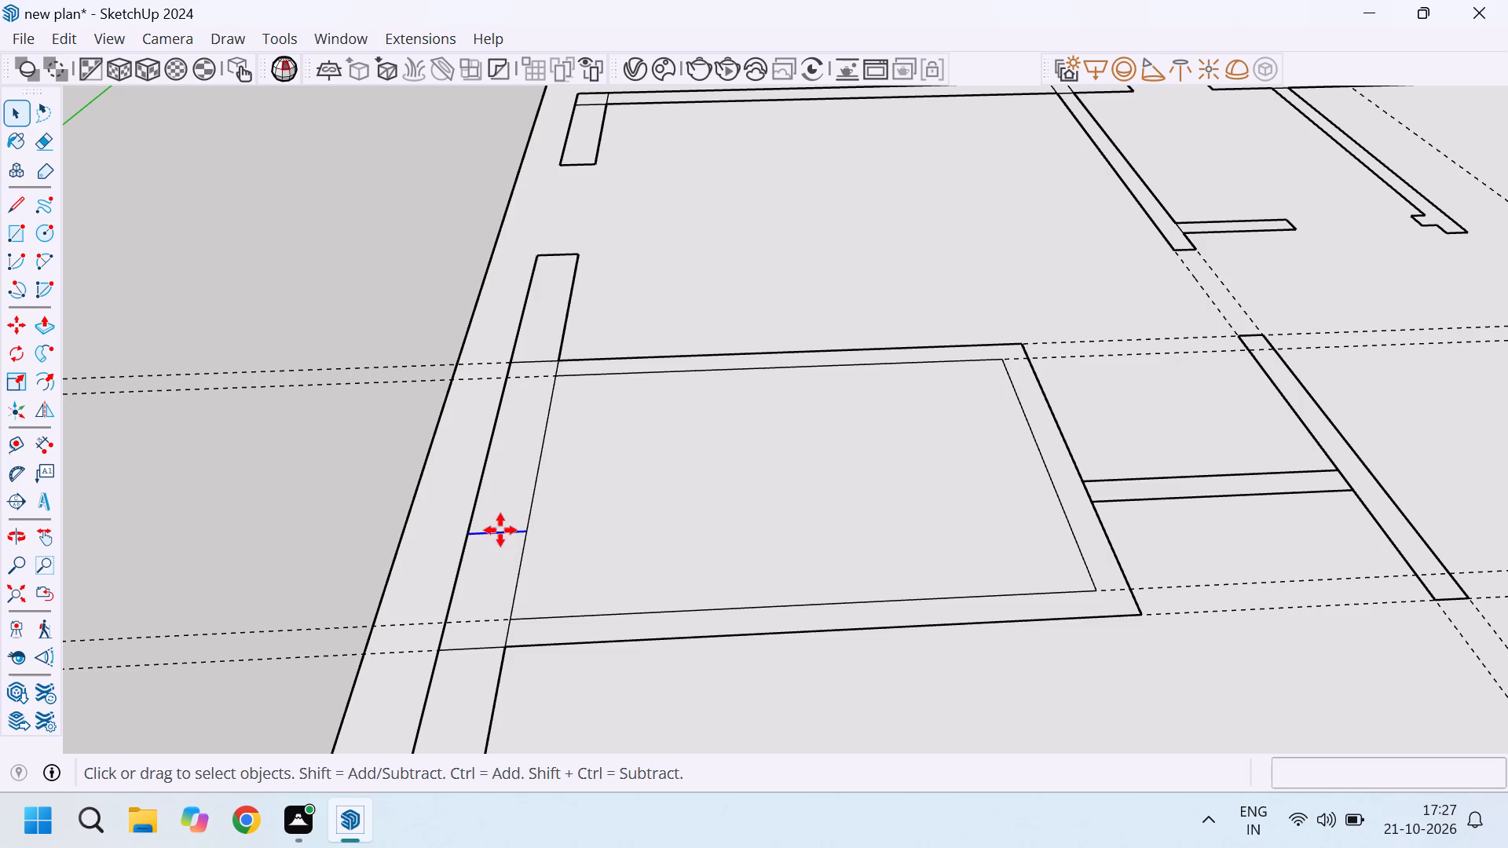
left_click(493, 531)
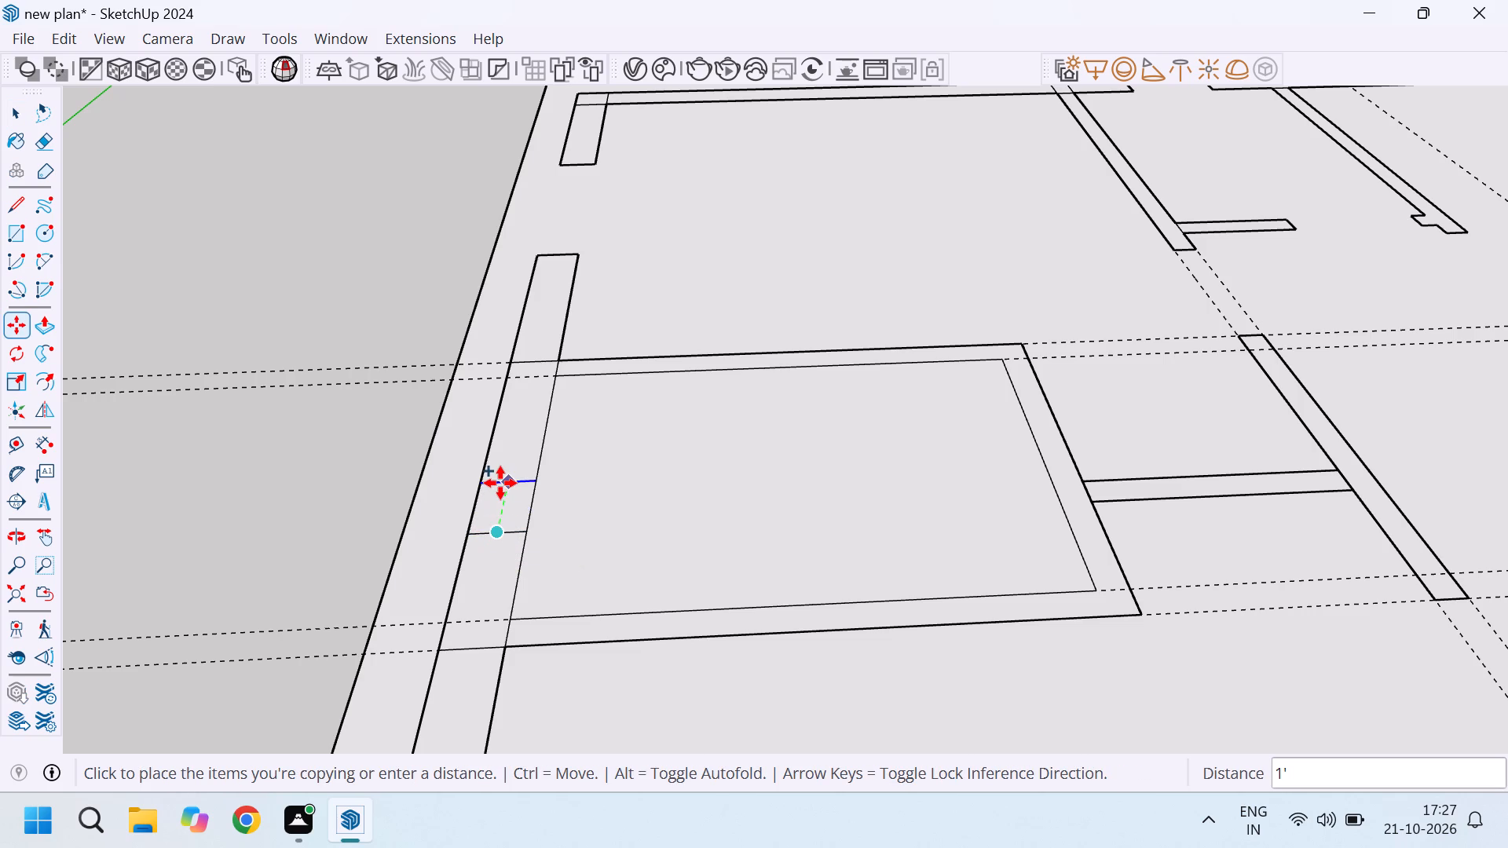
type("2'")
key("Return")
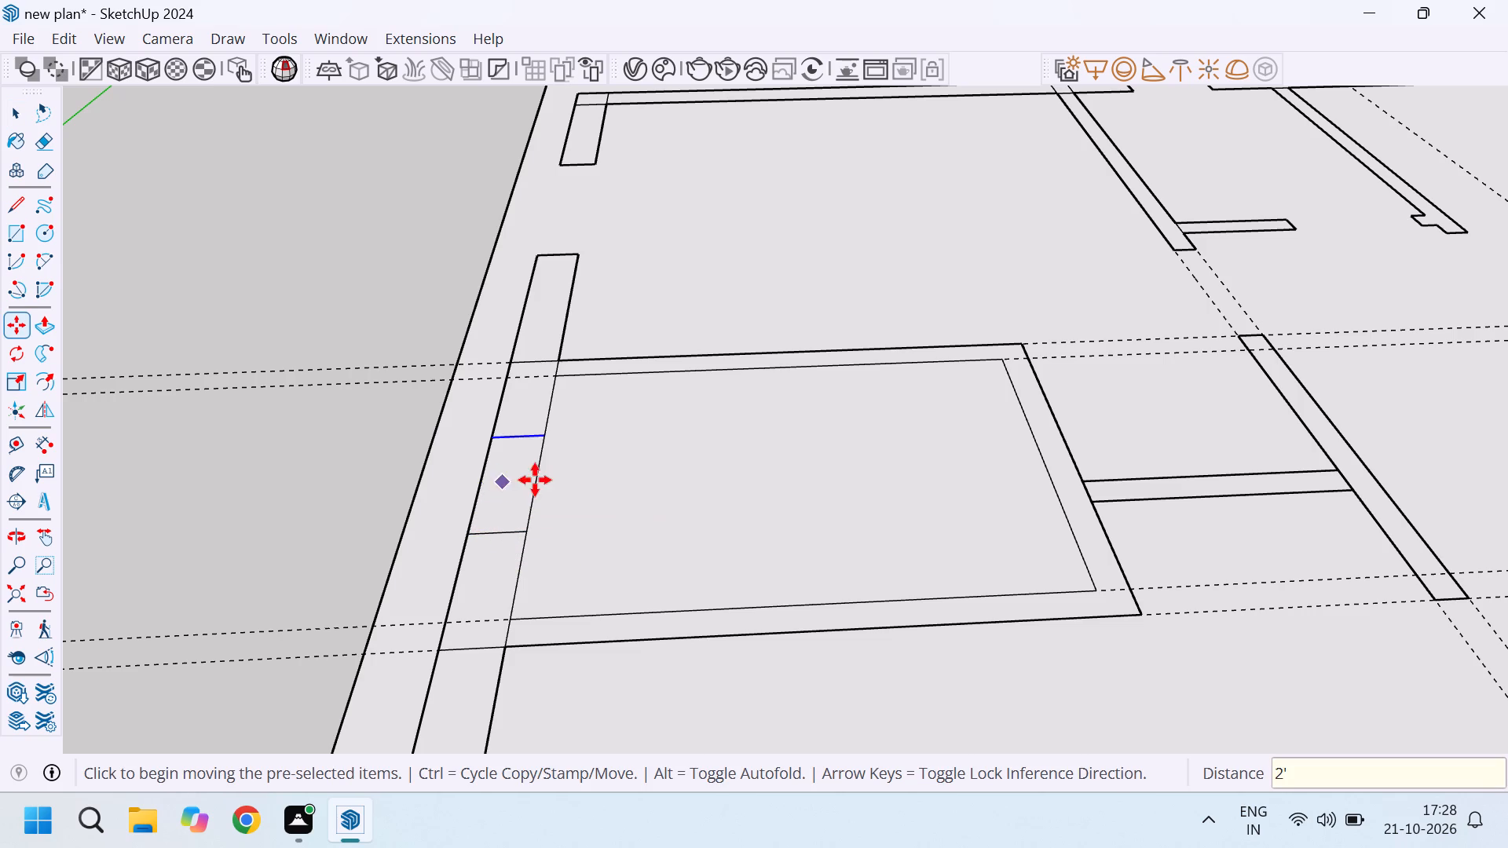
Cut the 2' opening in the enclosed room's outer side wall by erasing its two long edges.
scroll(543, 475, "up", 4)
key("e")
left_click_drag(584, 477, 430, 484)
scroll(629, 508, "down", 16)
key("space")
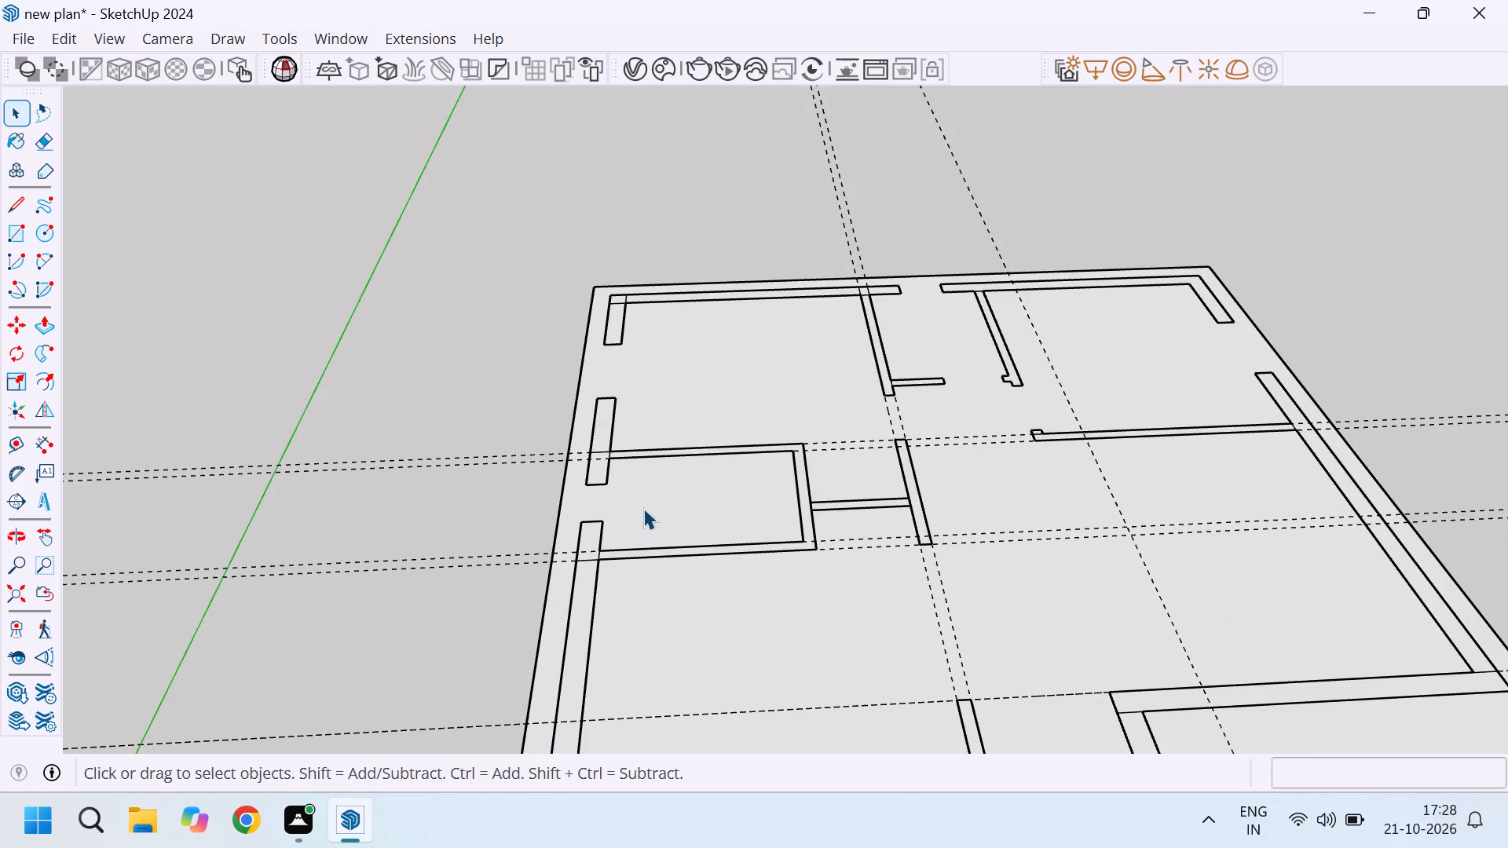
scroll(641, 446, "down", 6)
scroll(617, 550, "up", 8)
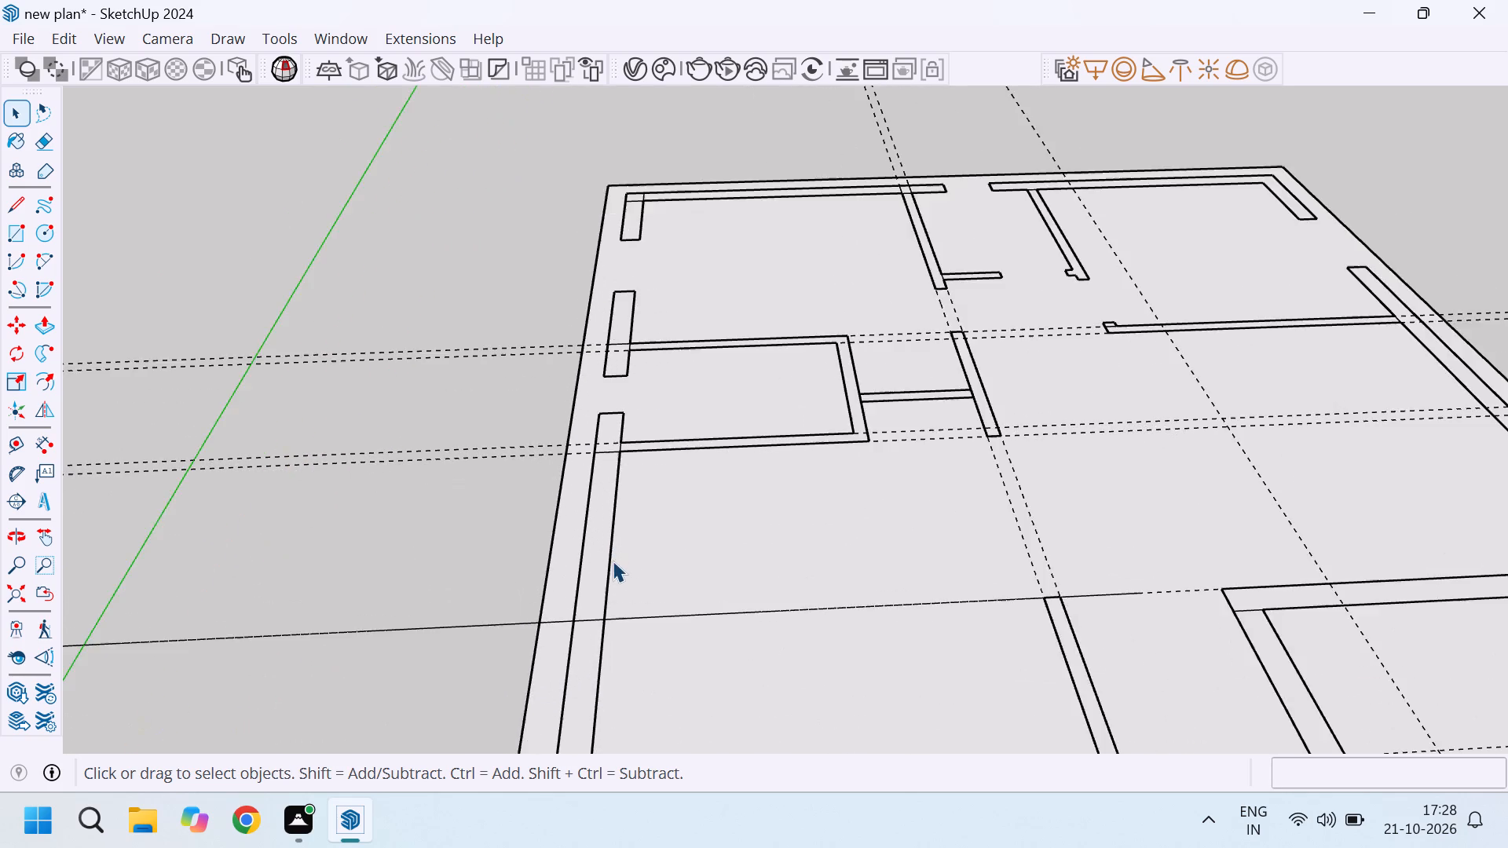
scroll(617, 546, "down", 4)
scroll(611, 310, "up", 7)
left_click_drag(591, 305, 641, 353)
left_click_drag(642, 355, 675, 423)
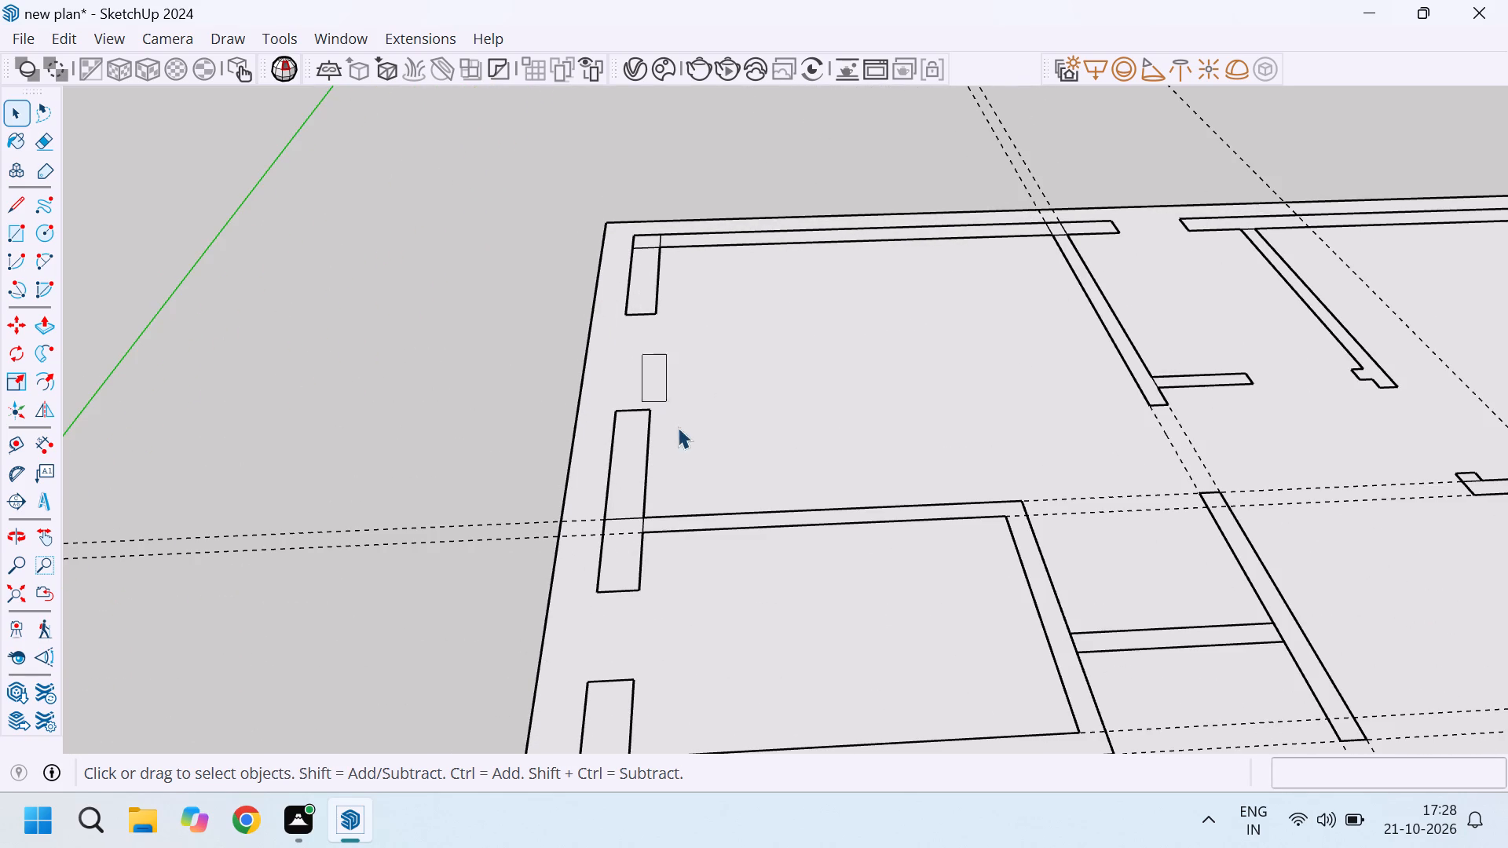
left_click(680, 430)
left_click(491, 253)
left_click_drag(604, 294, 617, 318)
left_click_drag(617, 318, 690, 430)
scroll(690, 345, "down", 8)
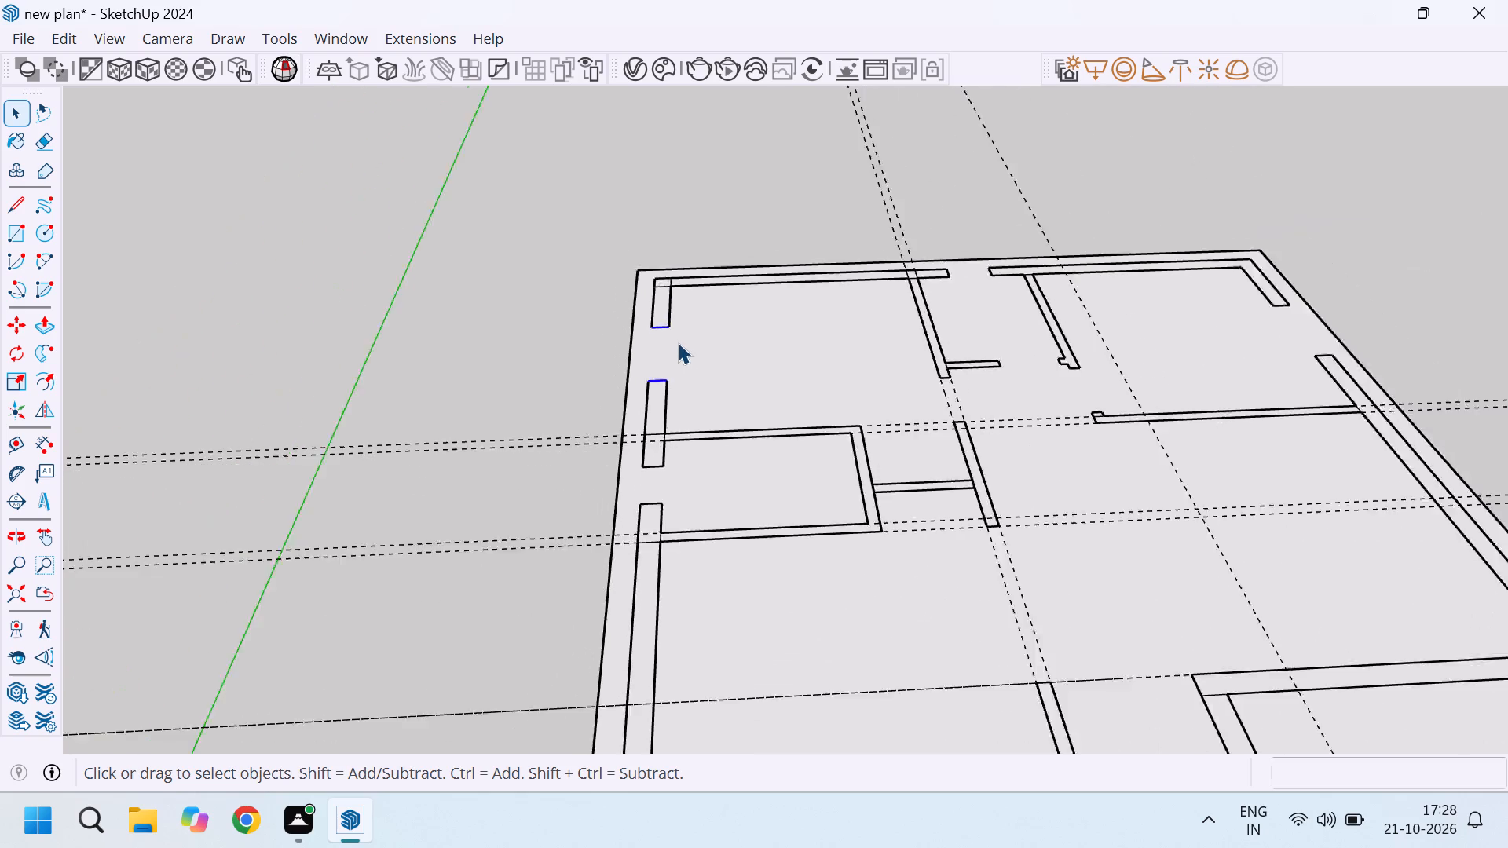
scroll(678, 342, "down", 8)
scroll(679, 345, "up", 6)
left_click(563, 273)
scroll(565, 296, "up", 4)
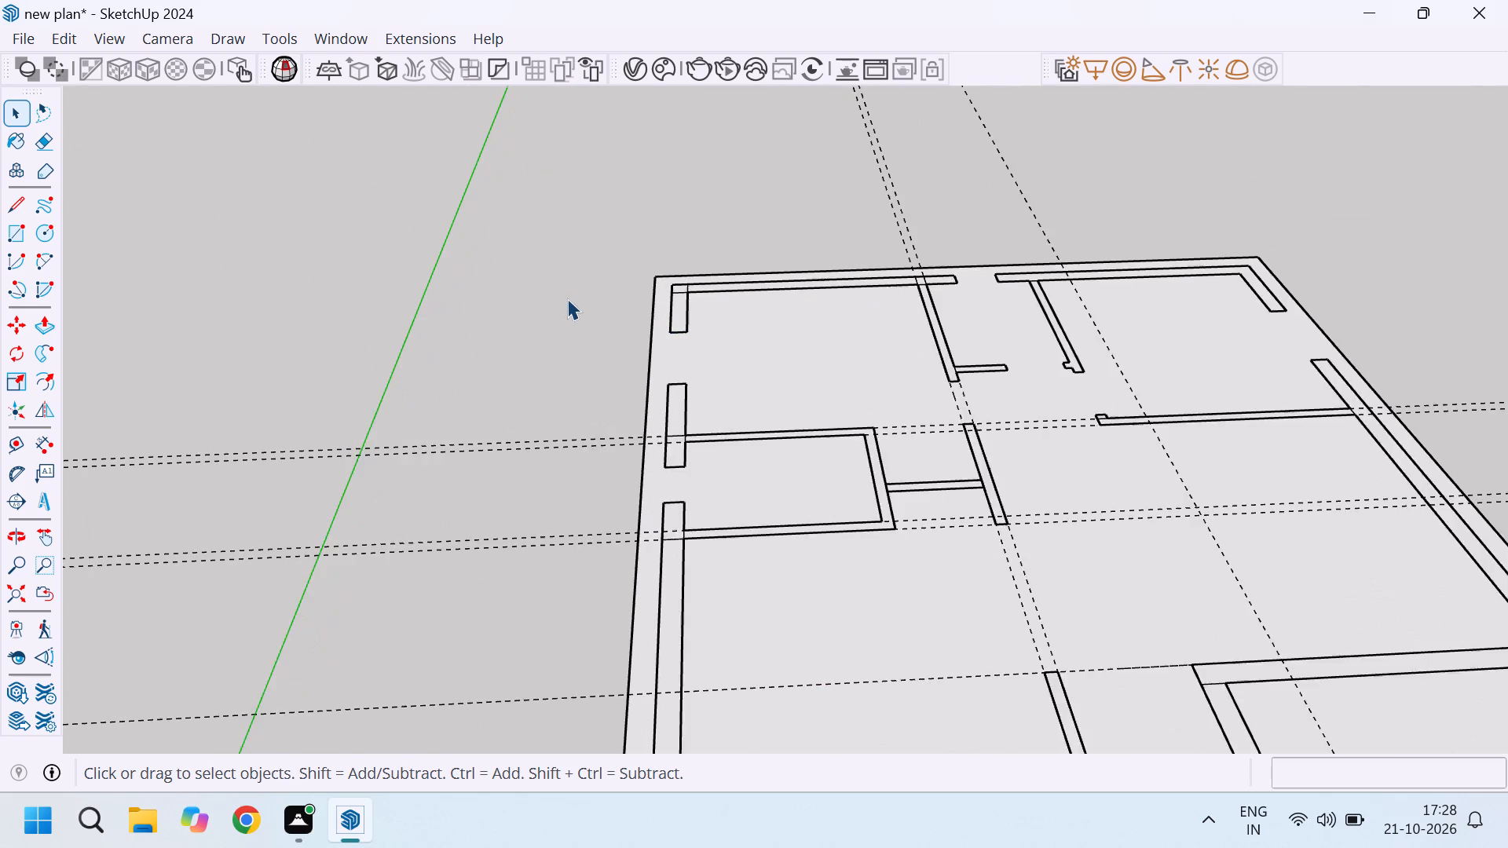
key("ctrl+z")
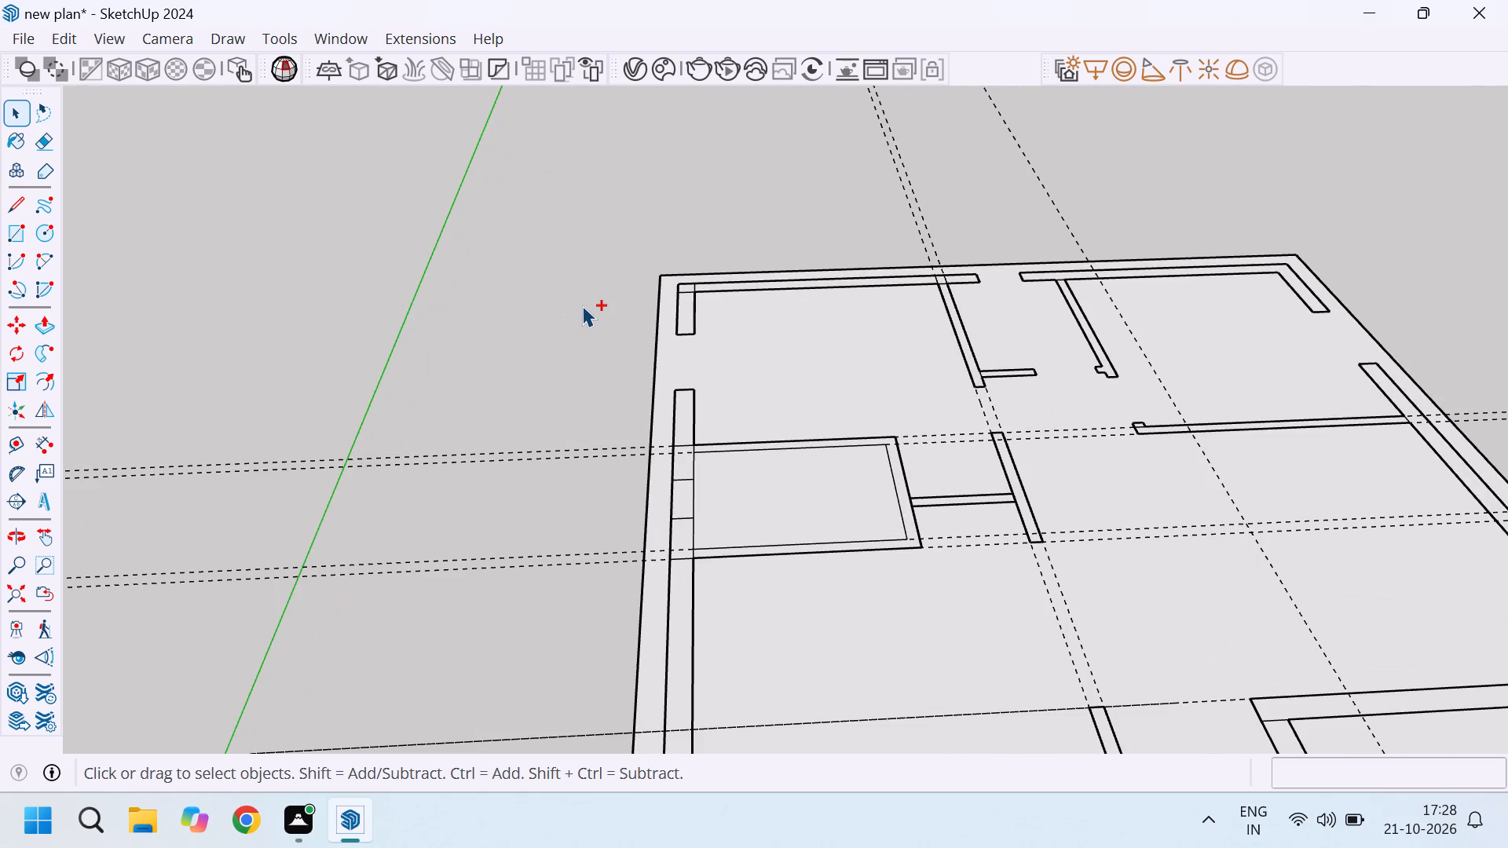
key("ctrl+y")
Copy the two end lines of the corner room's 4' opening about 14' 7" along the same outer side wall, past the enclosed room.
scroll(609, 349, "up", 6)
left_click_drag(680, 321, 774, 473)
key("m")
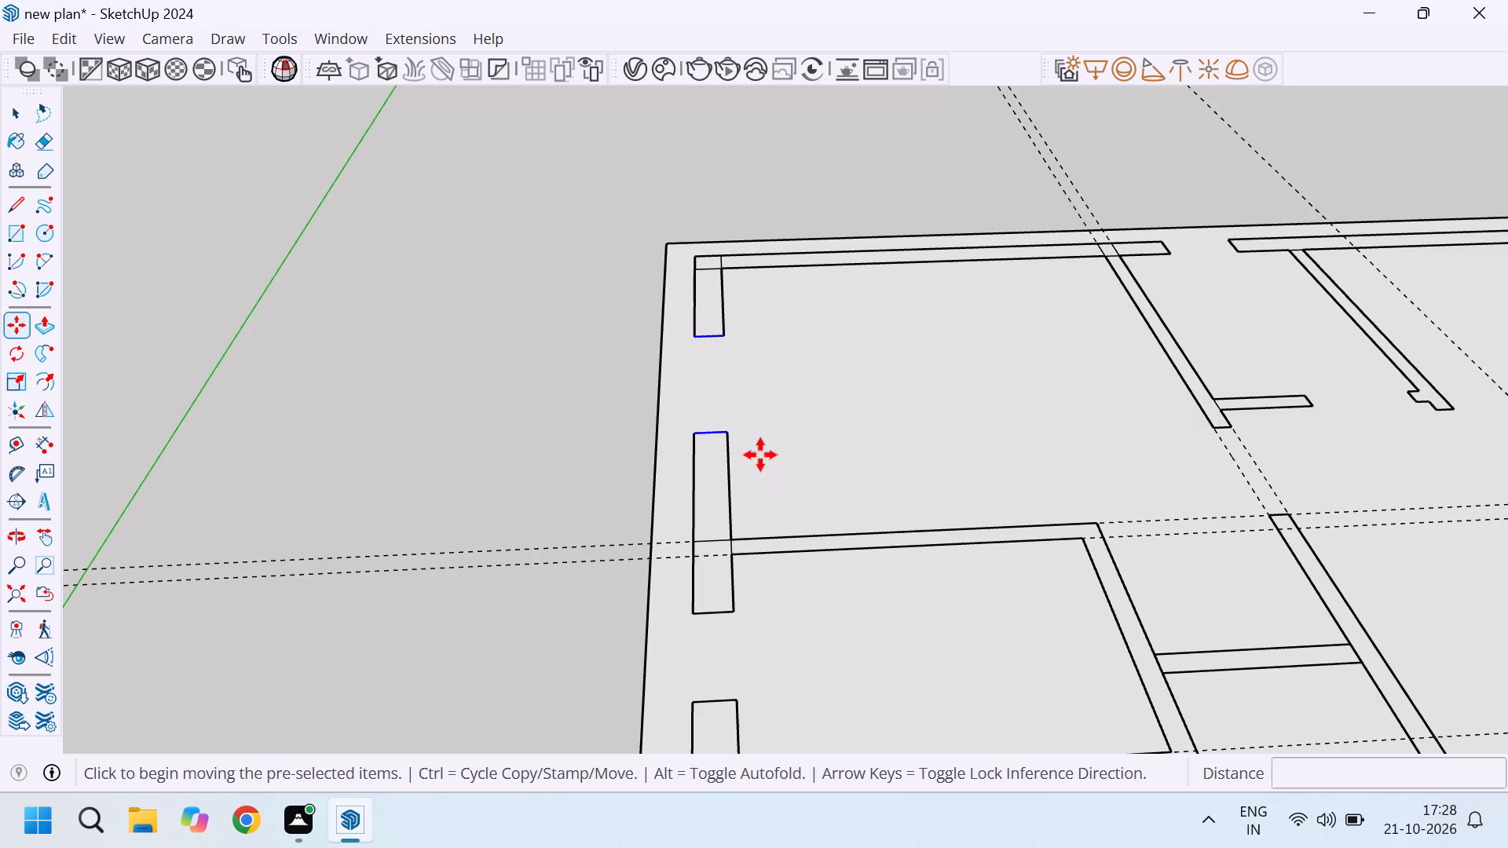
left_click(730, 429)
scroll(749, 320, "down", 6)
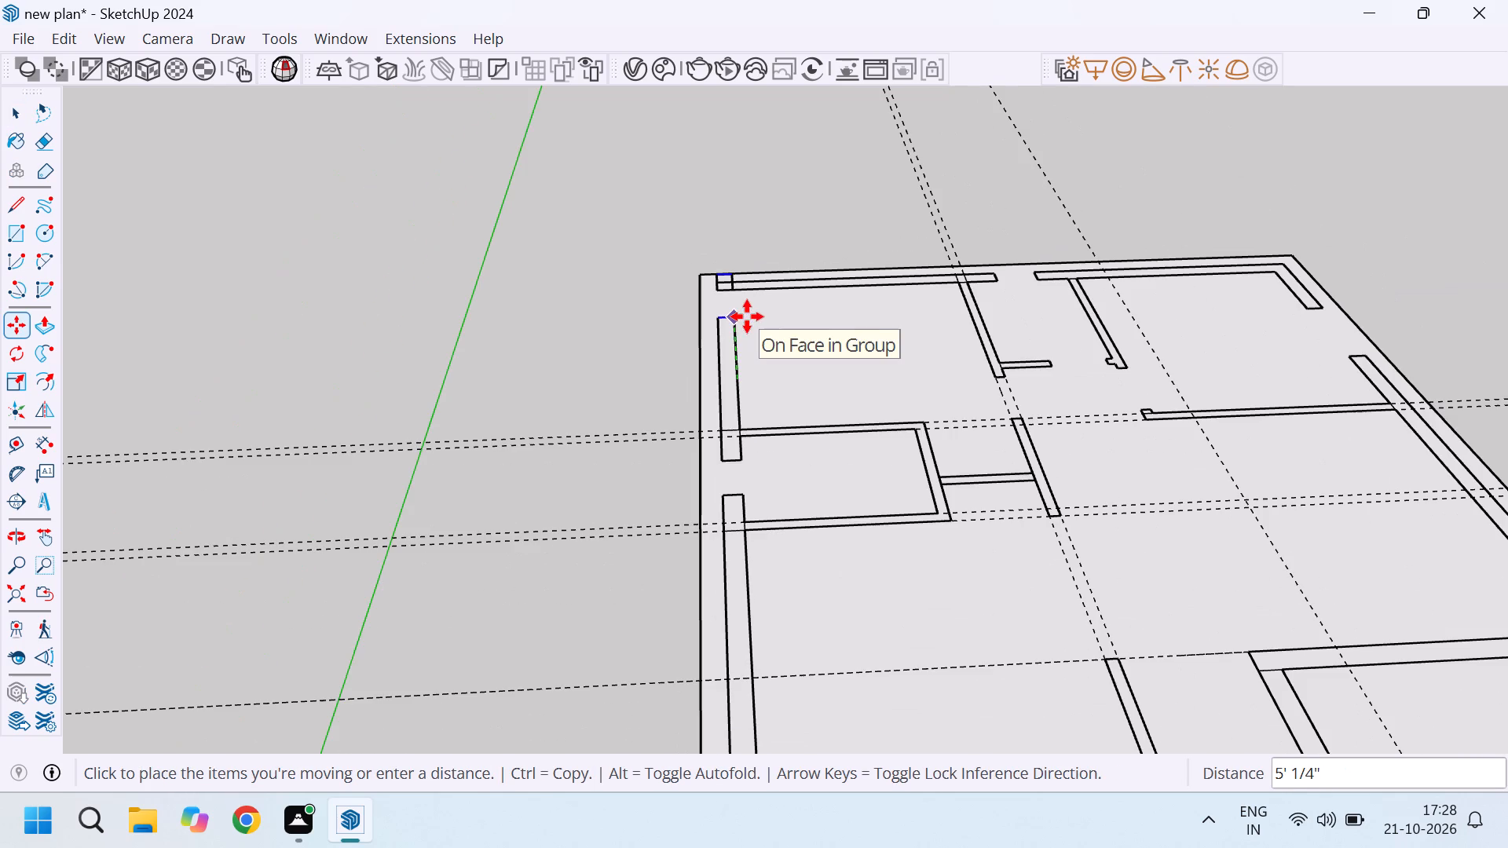
scroll(747, 316, "down", 4)
scroll(755, 481, "up", 5)
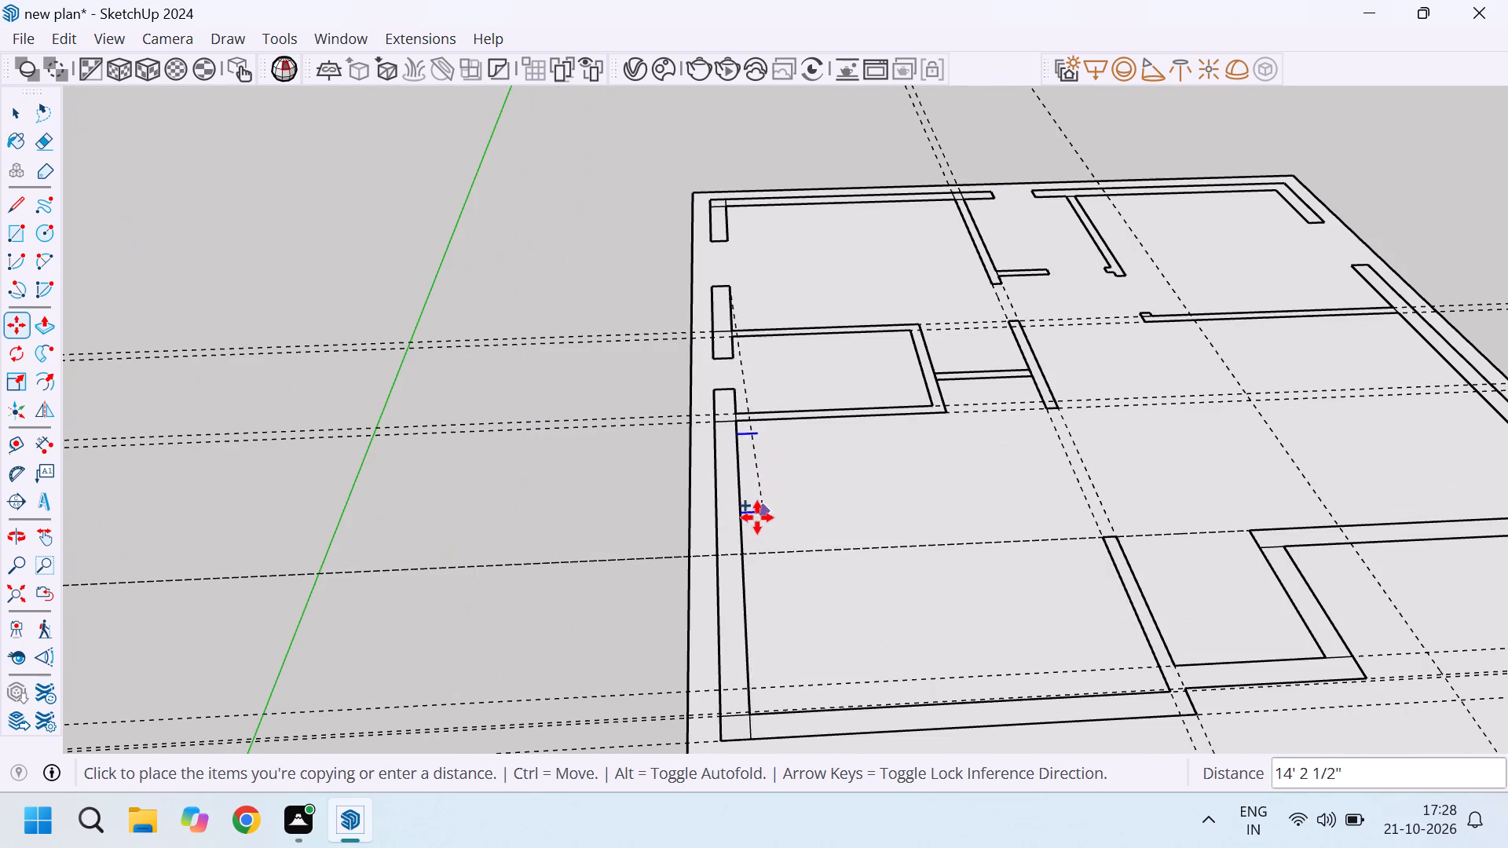
scroll(745, 529, "up", 4)
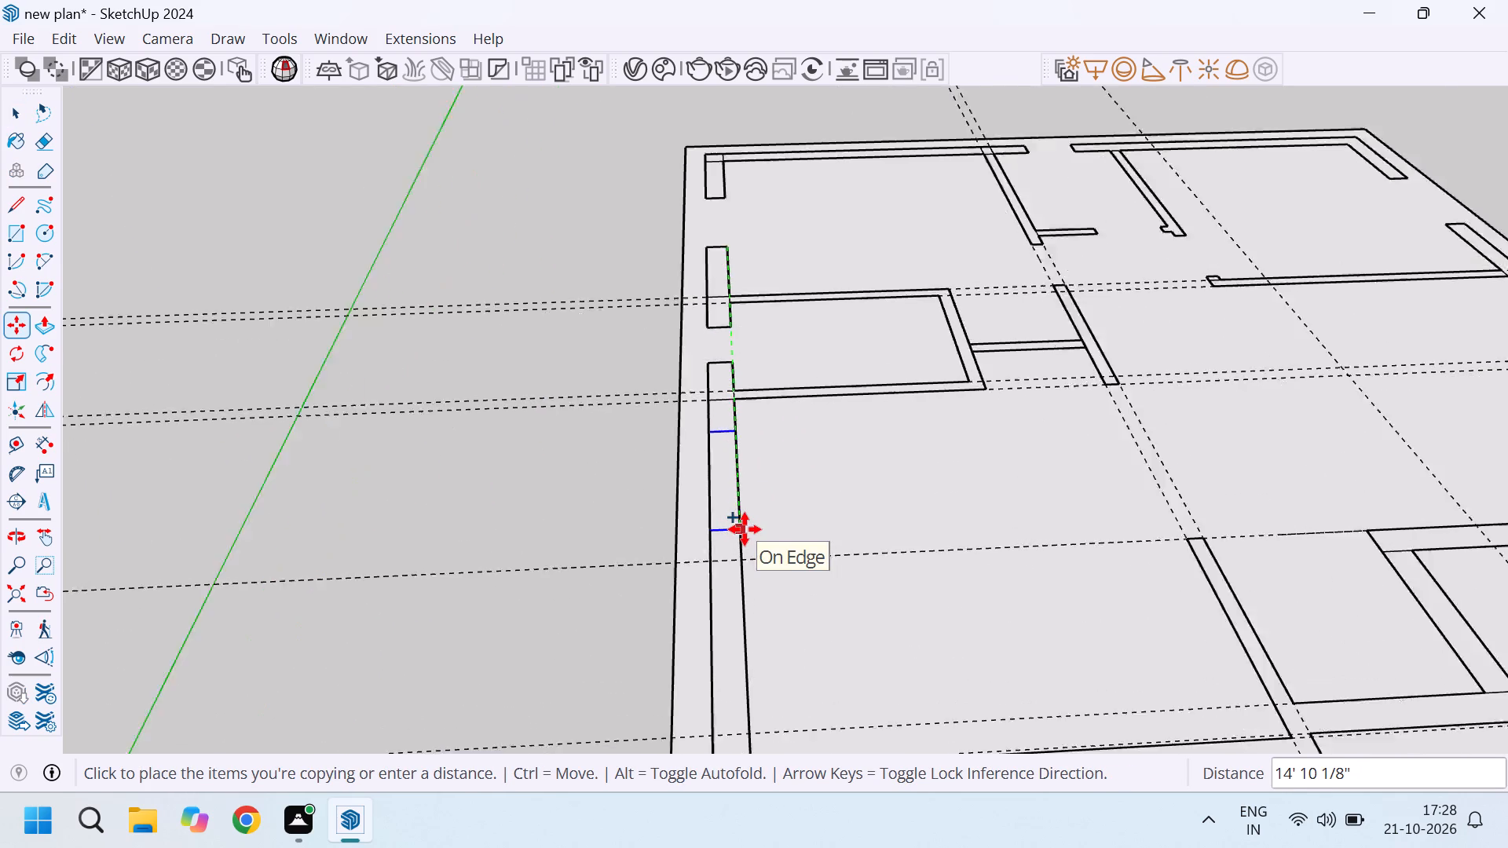
scroll(745, 529, "up", 2)
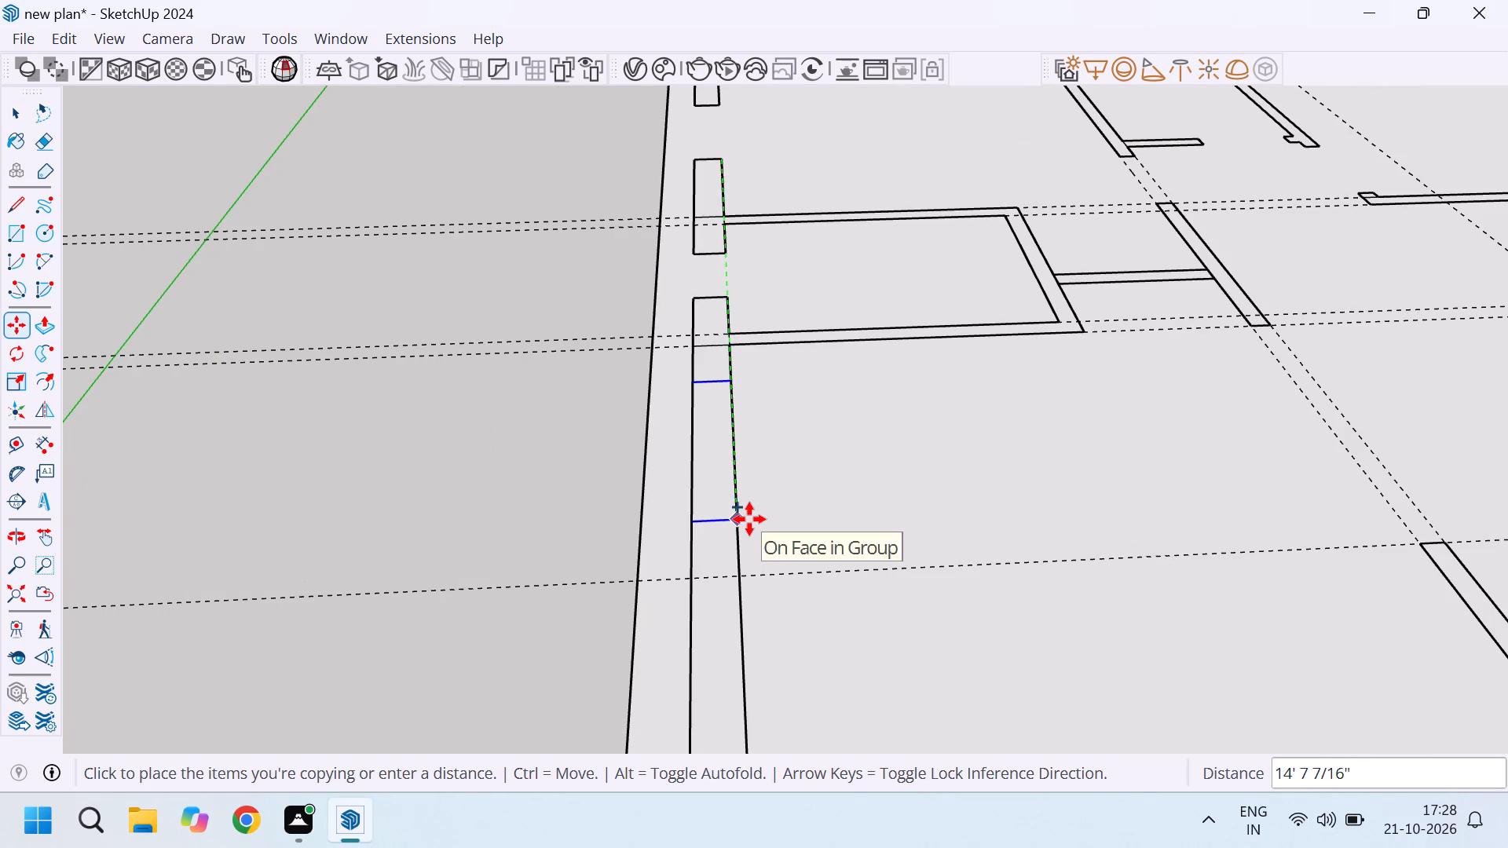
left_click(749, 519)
Cut the copied 4' opening beyond the enclosed room by erasing its two long wall edges.
key("e")
left_click_drag(796, 480, 744, 480)
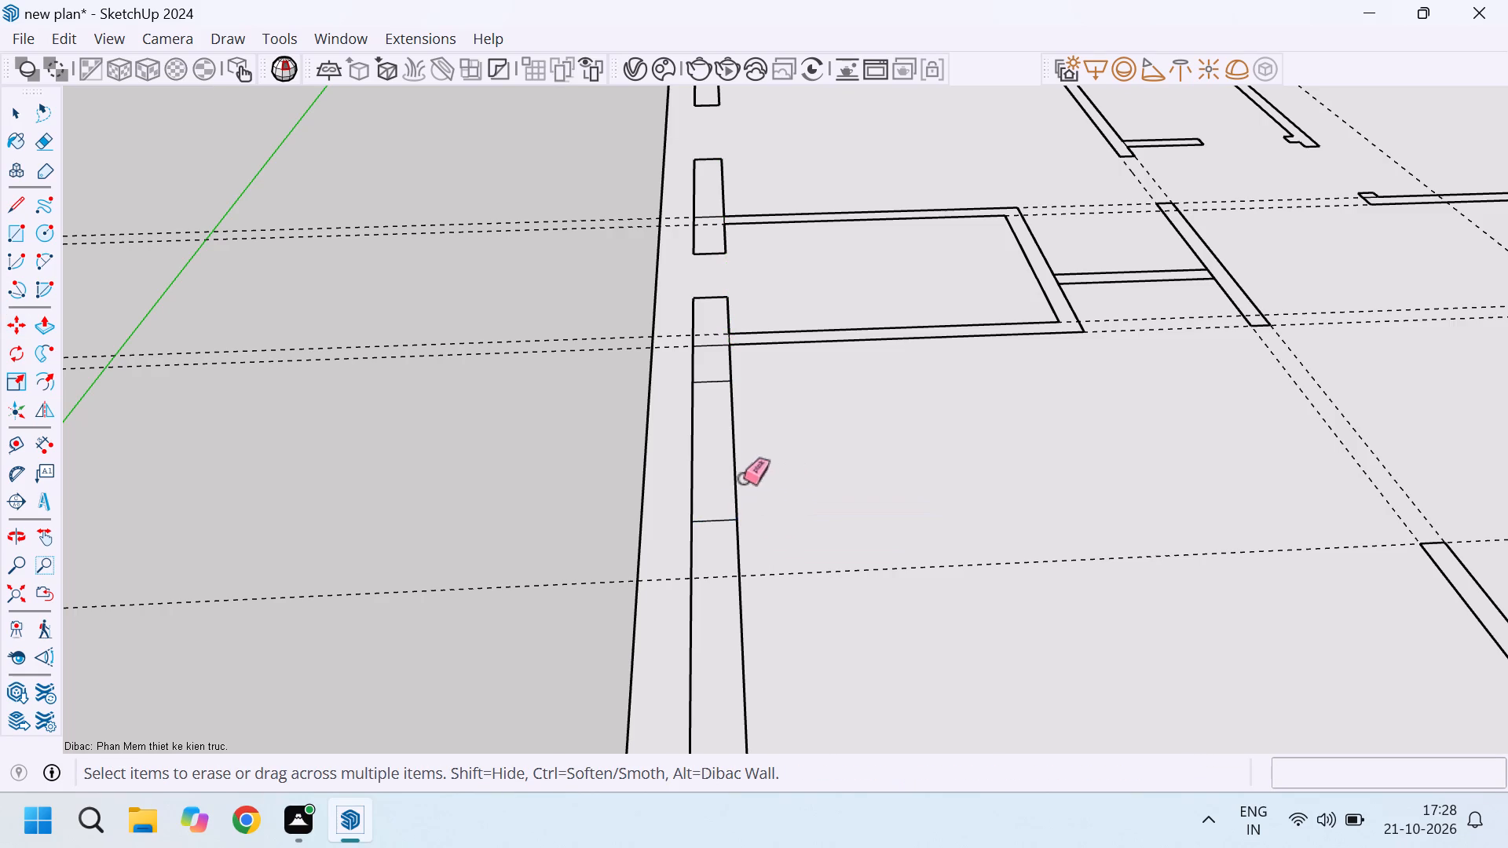
left_click_drag(744, 480, 646, 470)
key("ctrl+z")
left_click_drag(749, 464, 688, 464)
key("space")
scroll(757, 416, "down", 6)
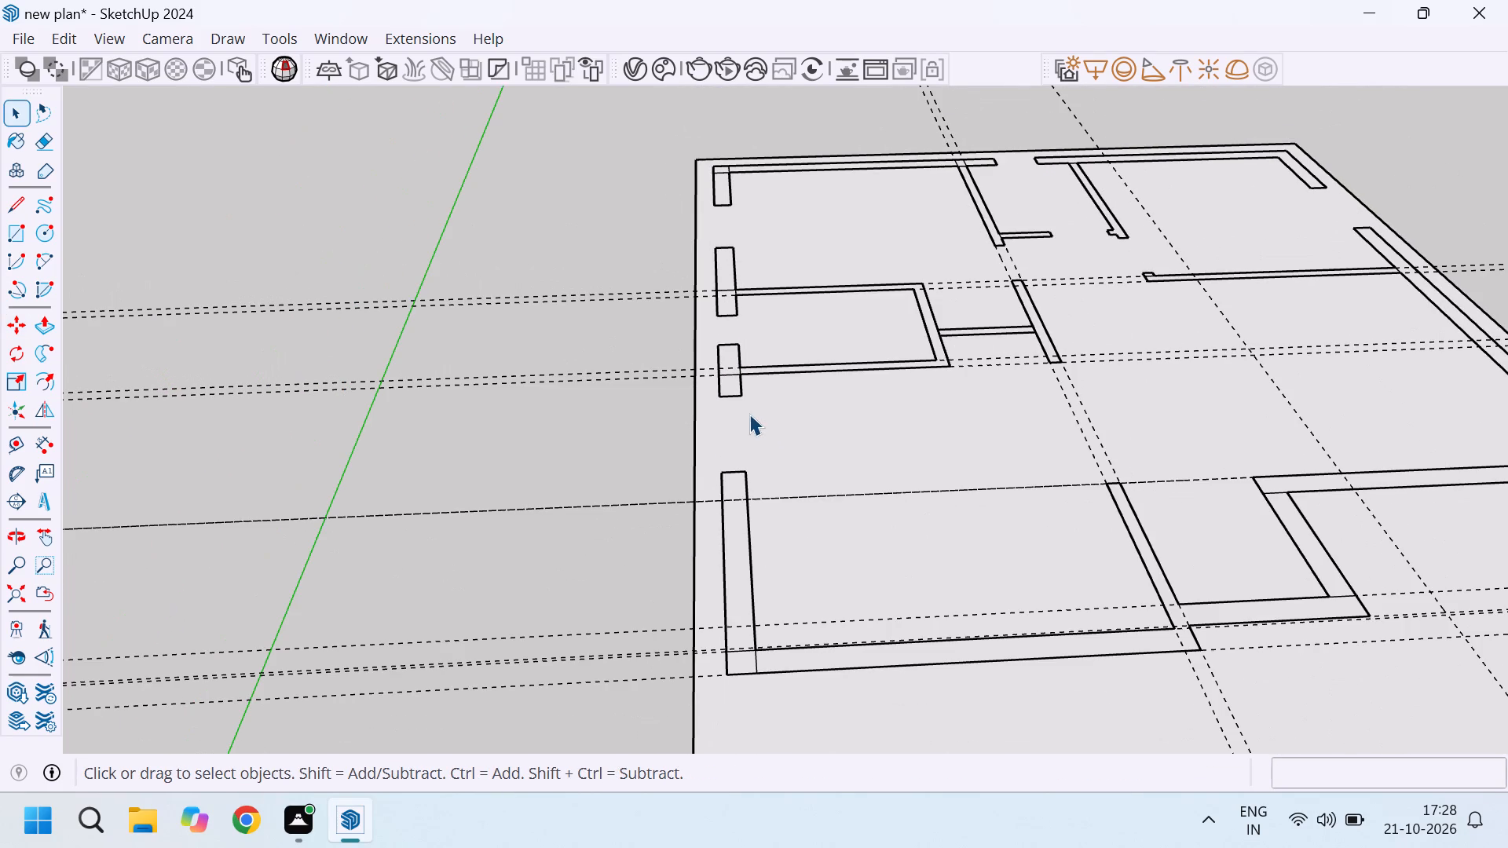
scroll(716, 413, "down", 5)
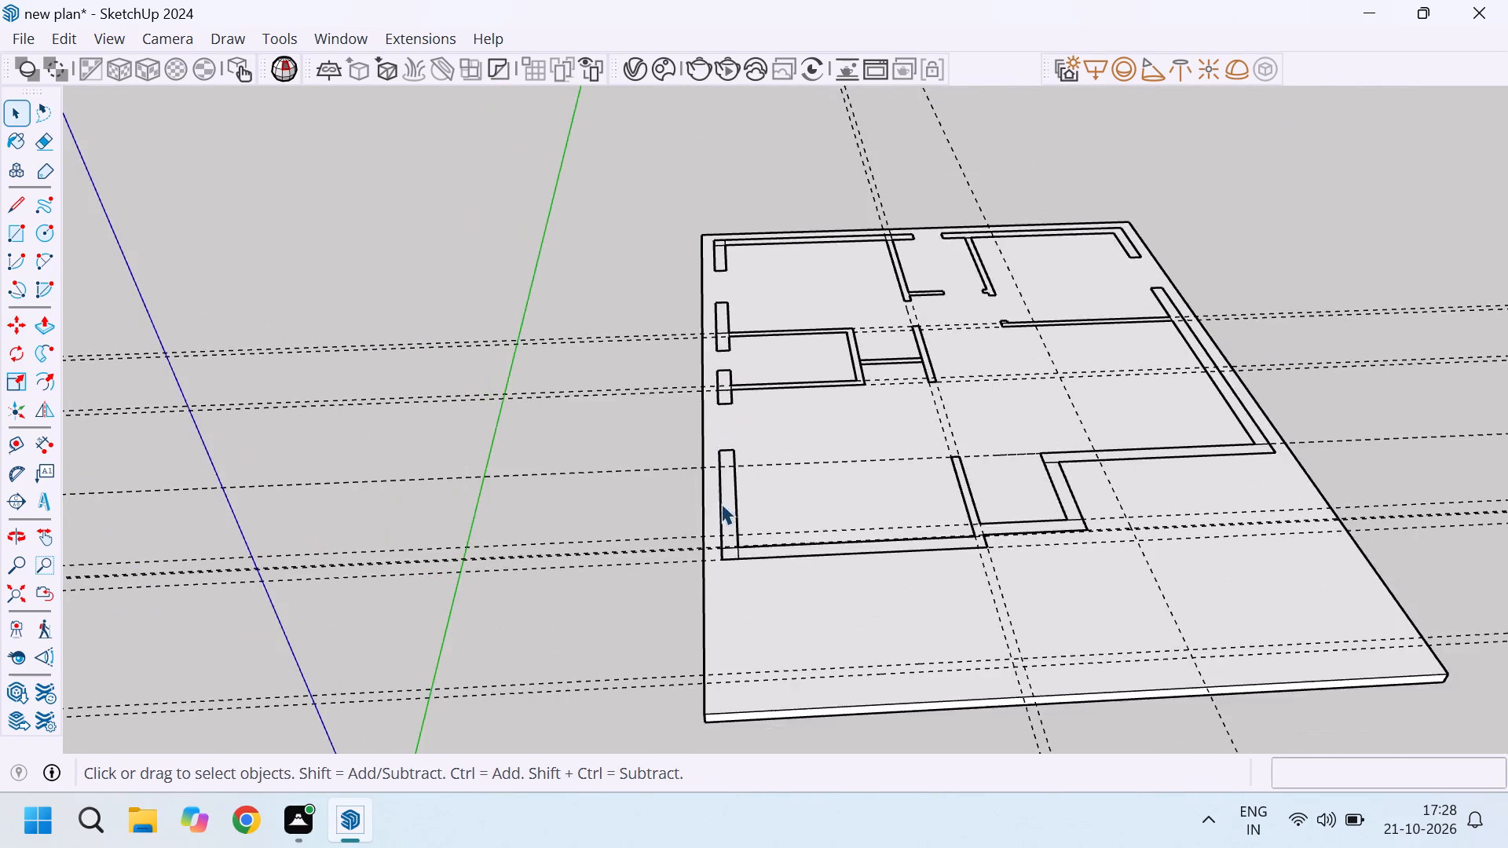
Draw a 3' by 9" rectangle across the remaining stretch of that outer side wall, between the 4' opening and the wall corner.
scroll(726, 504, "up", 8)
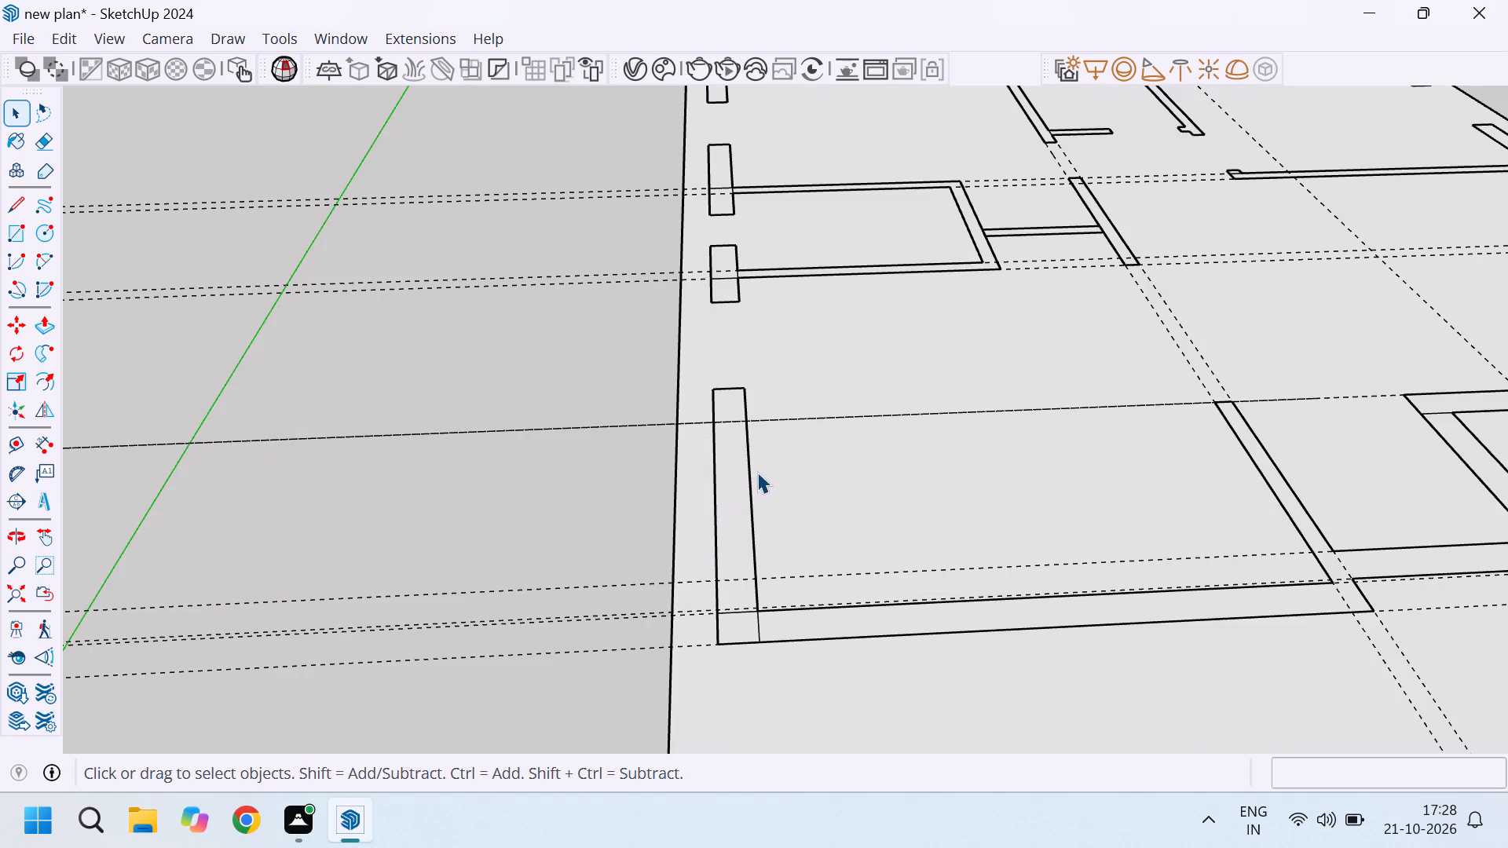
key("r")
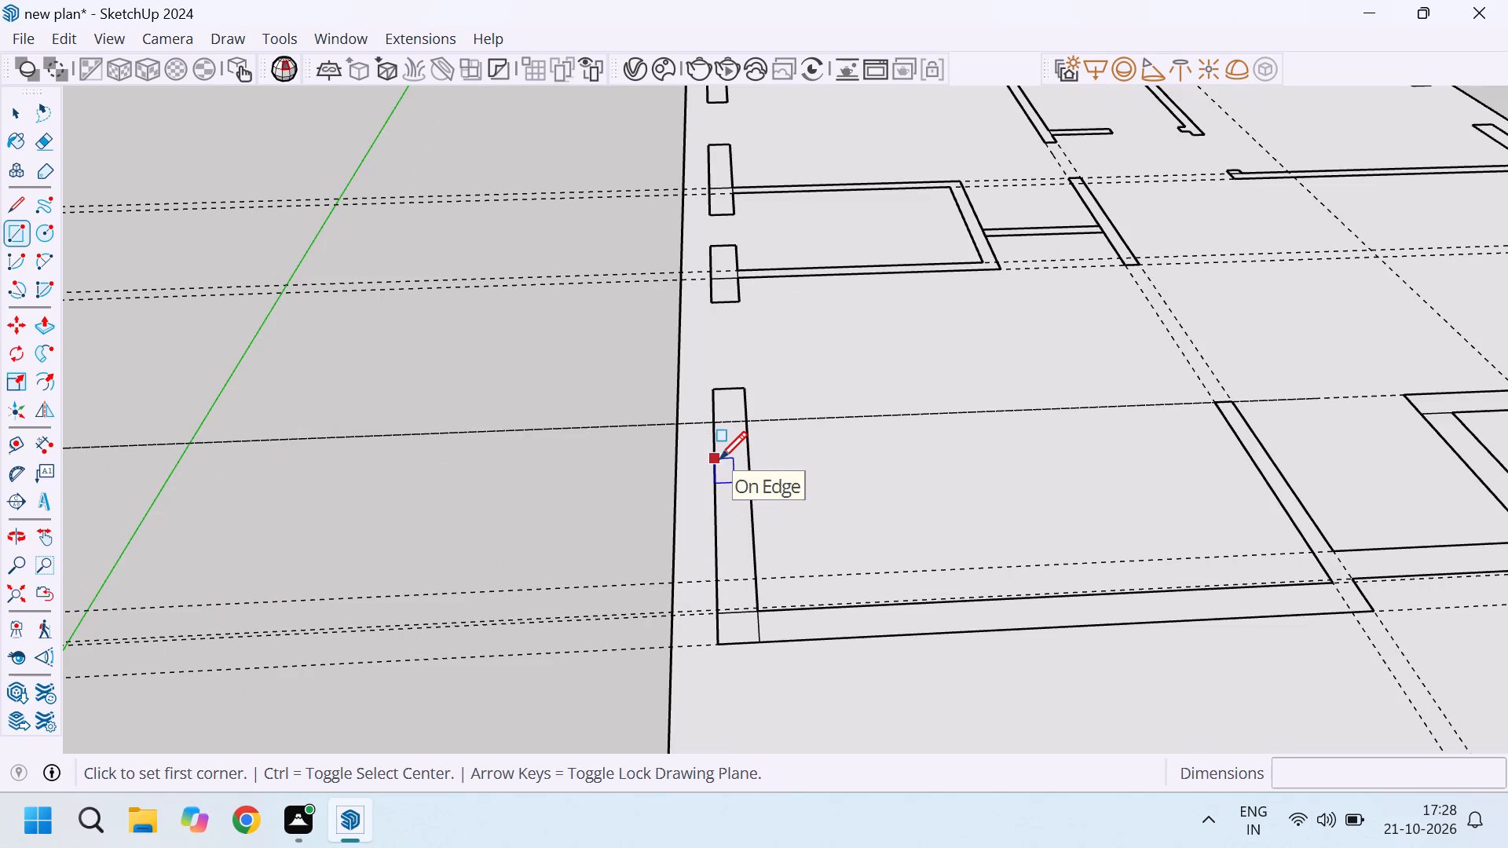
left_click(719, 459)
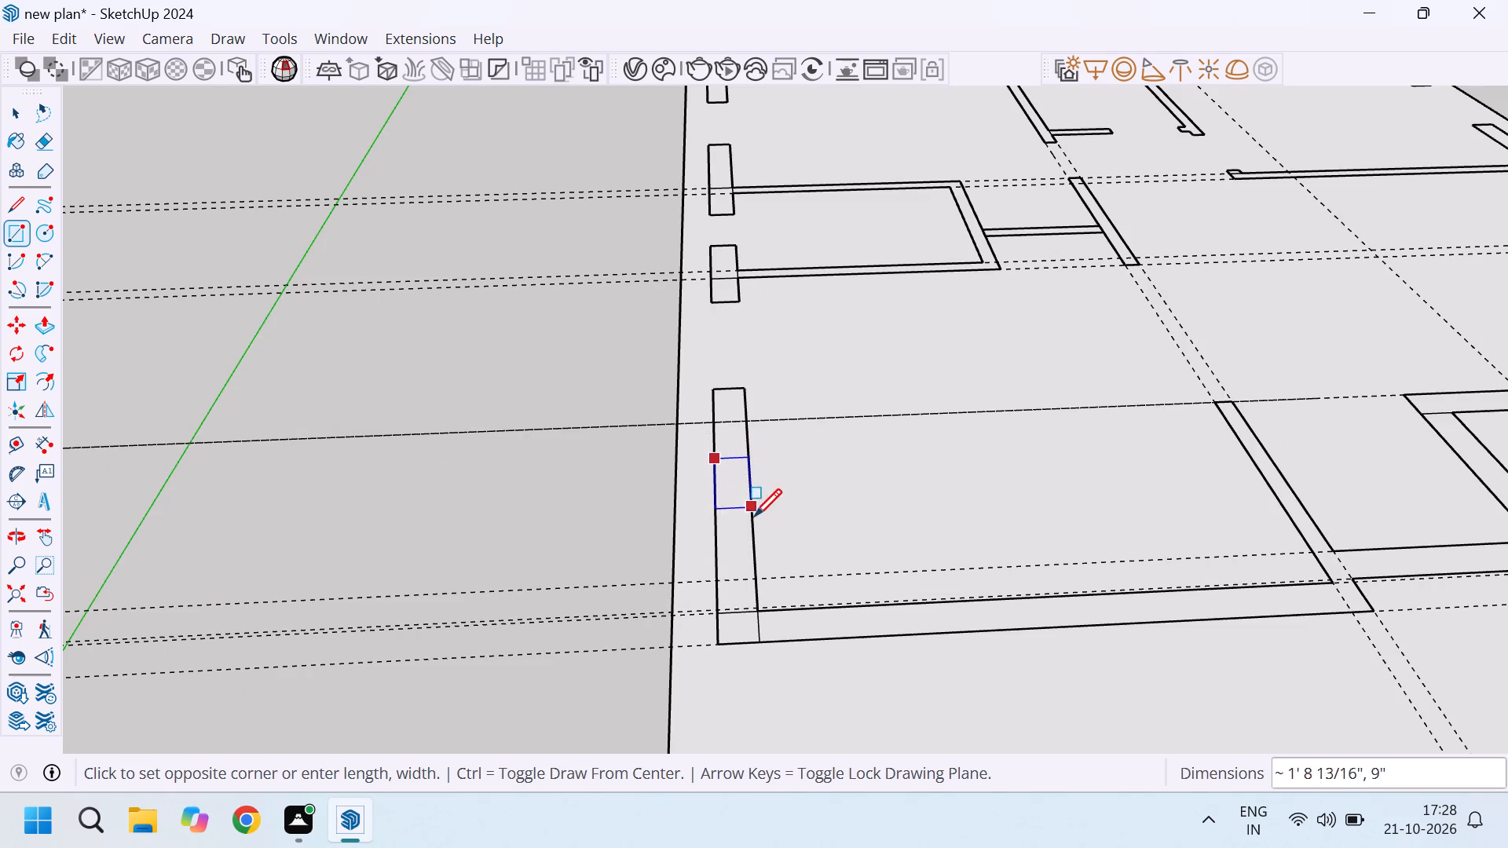
scroll(762, 539, "up", 5)
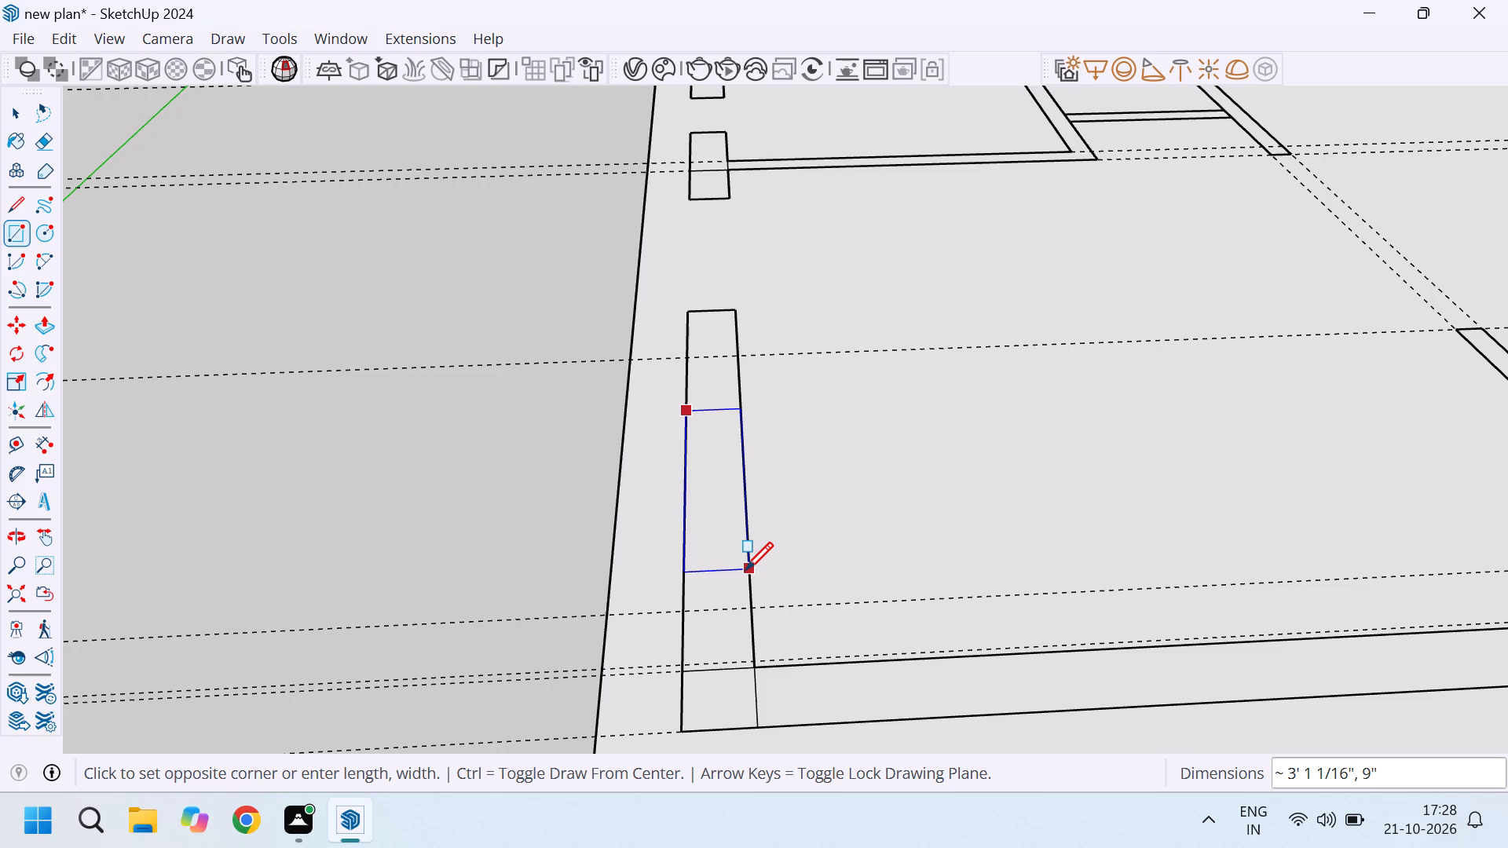
key("Escape")
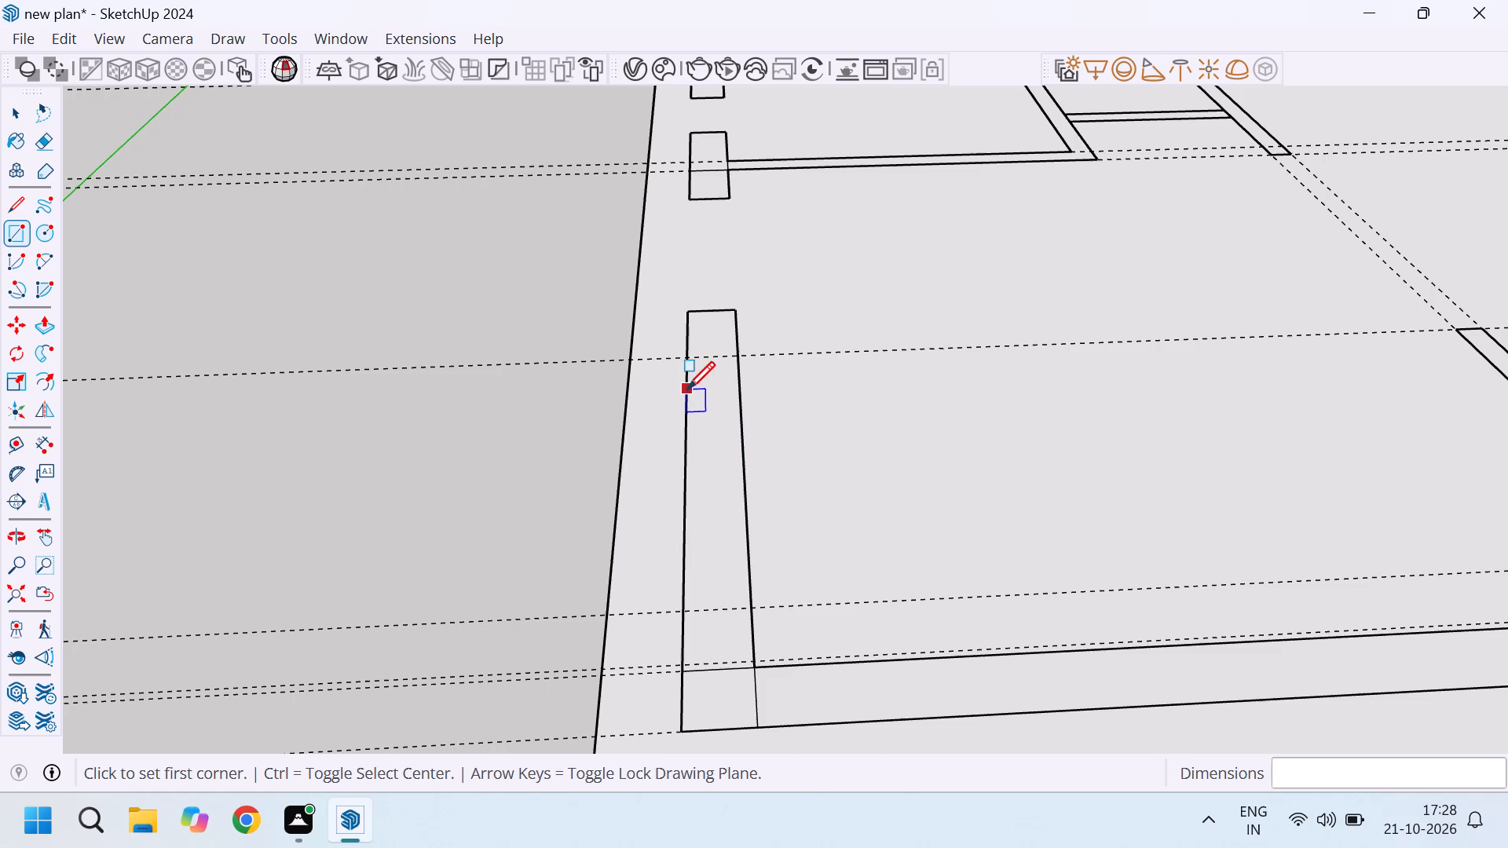
left_click(687, 389)
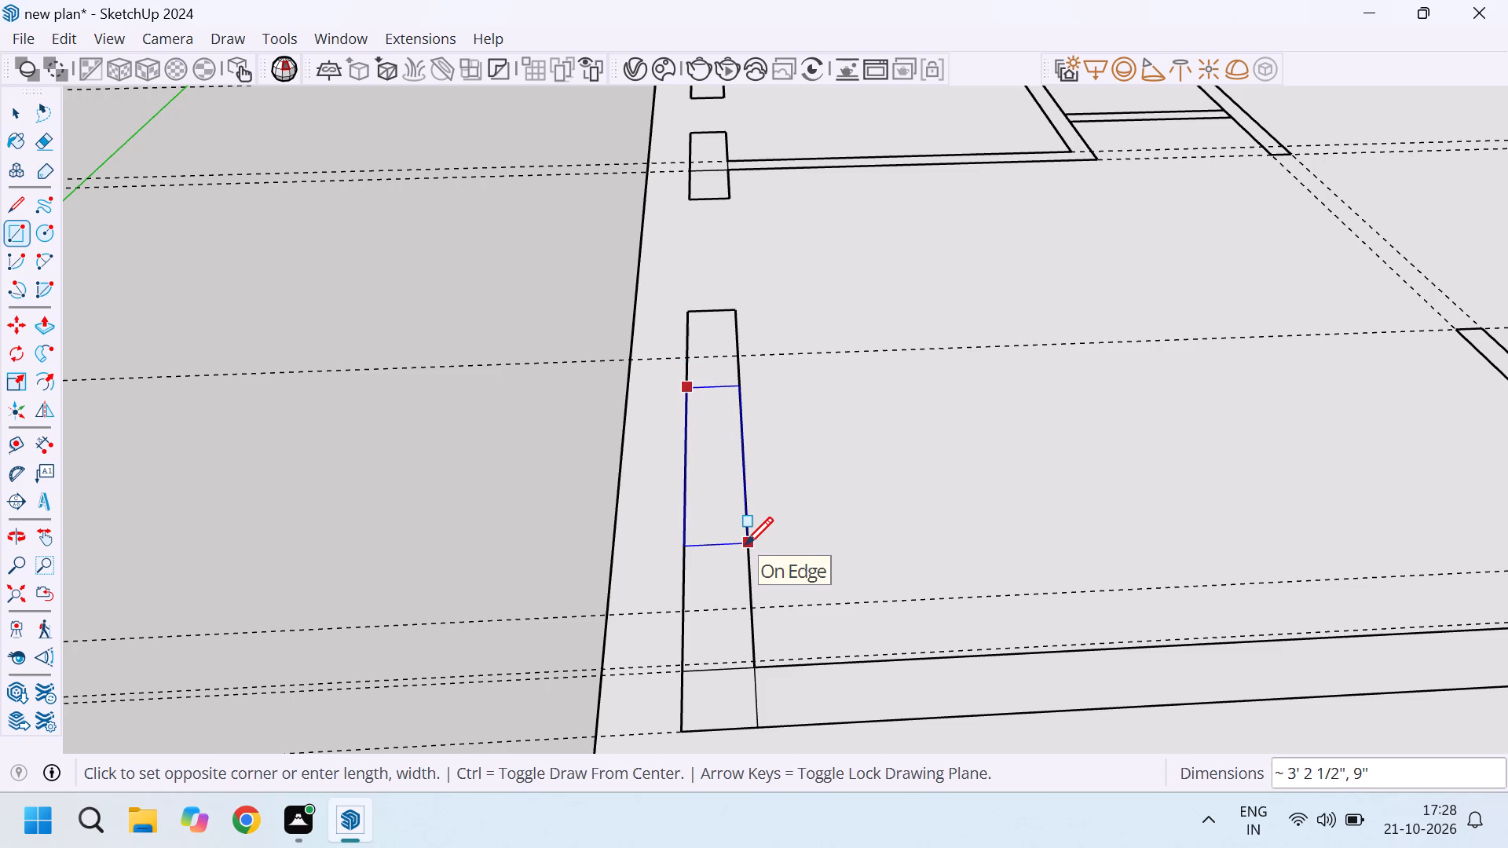
type("3',9")
key("Return")
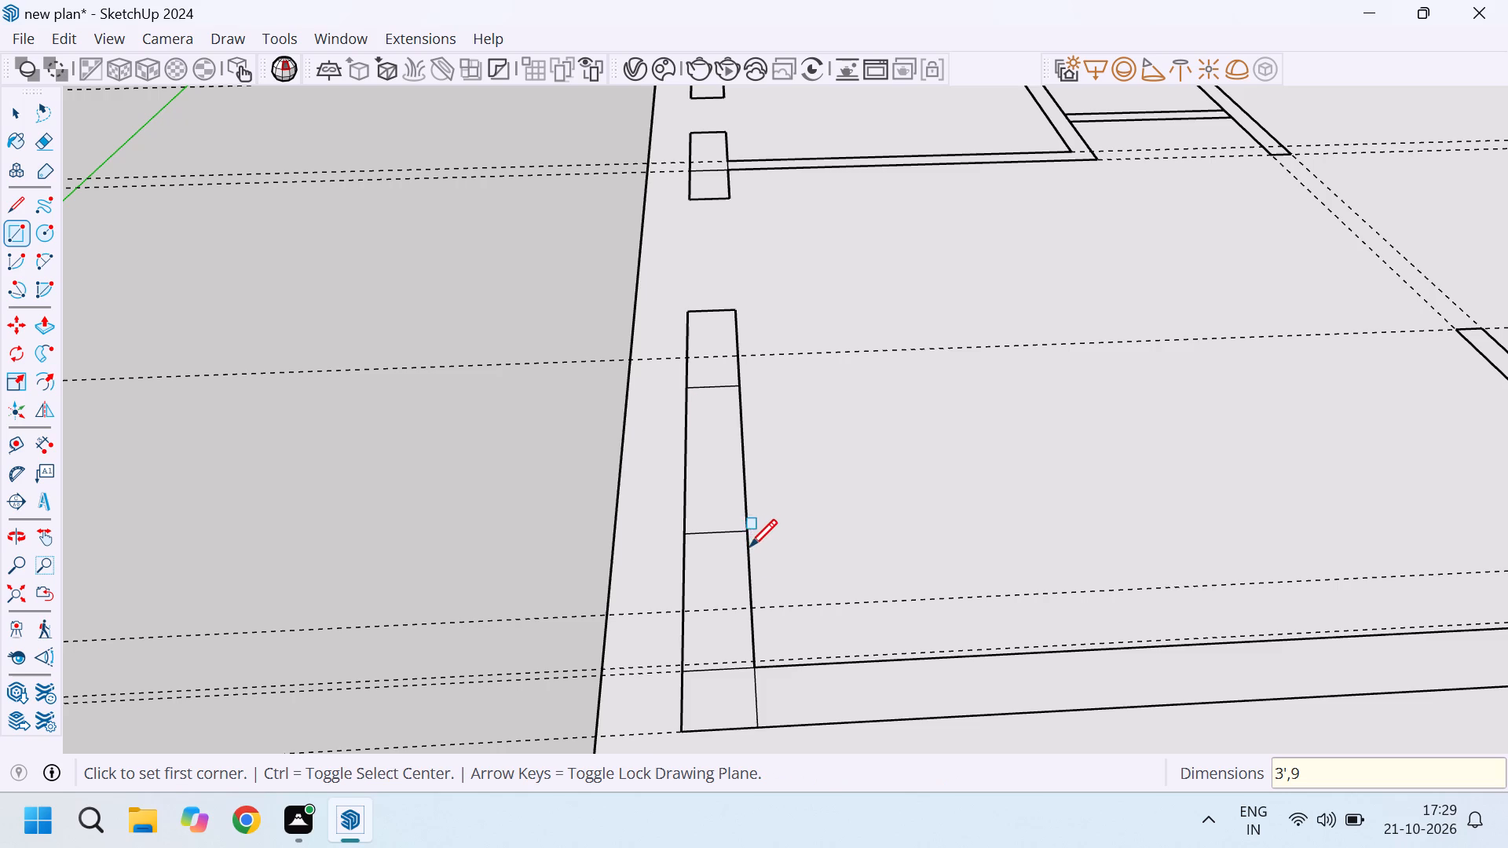
Cut the 3' opening in the outer side wall by erasing the rectangle's two long edges.
key("e")
left_click(819, 483)
left_click_drag(822, 477, 677, 482)
key("space")
Examine the overall plan, the stepped front wall and the opposite outer side wall for remaining openings.
scroll(825, 478, "down", 4)
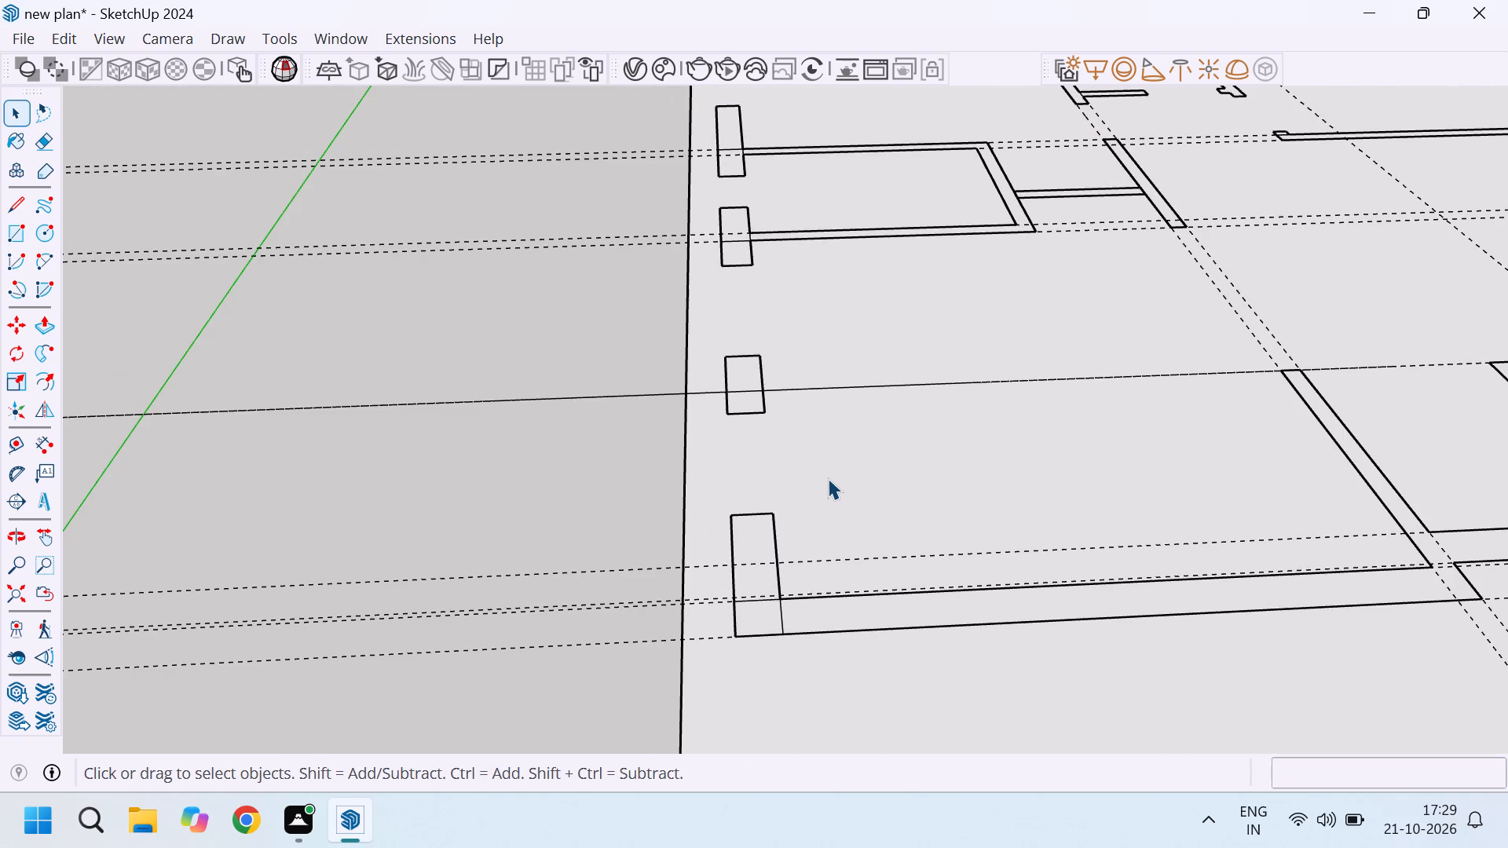
scroll(828, 478, "down", 7)
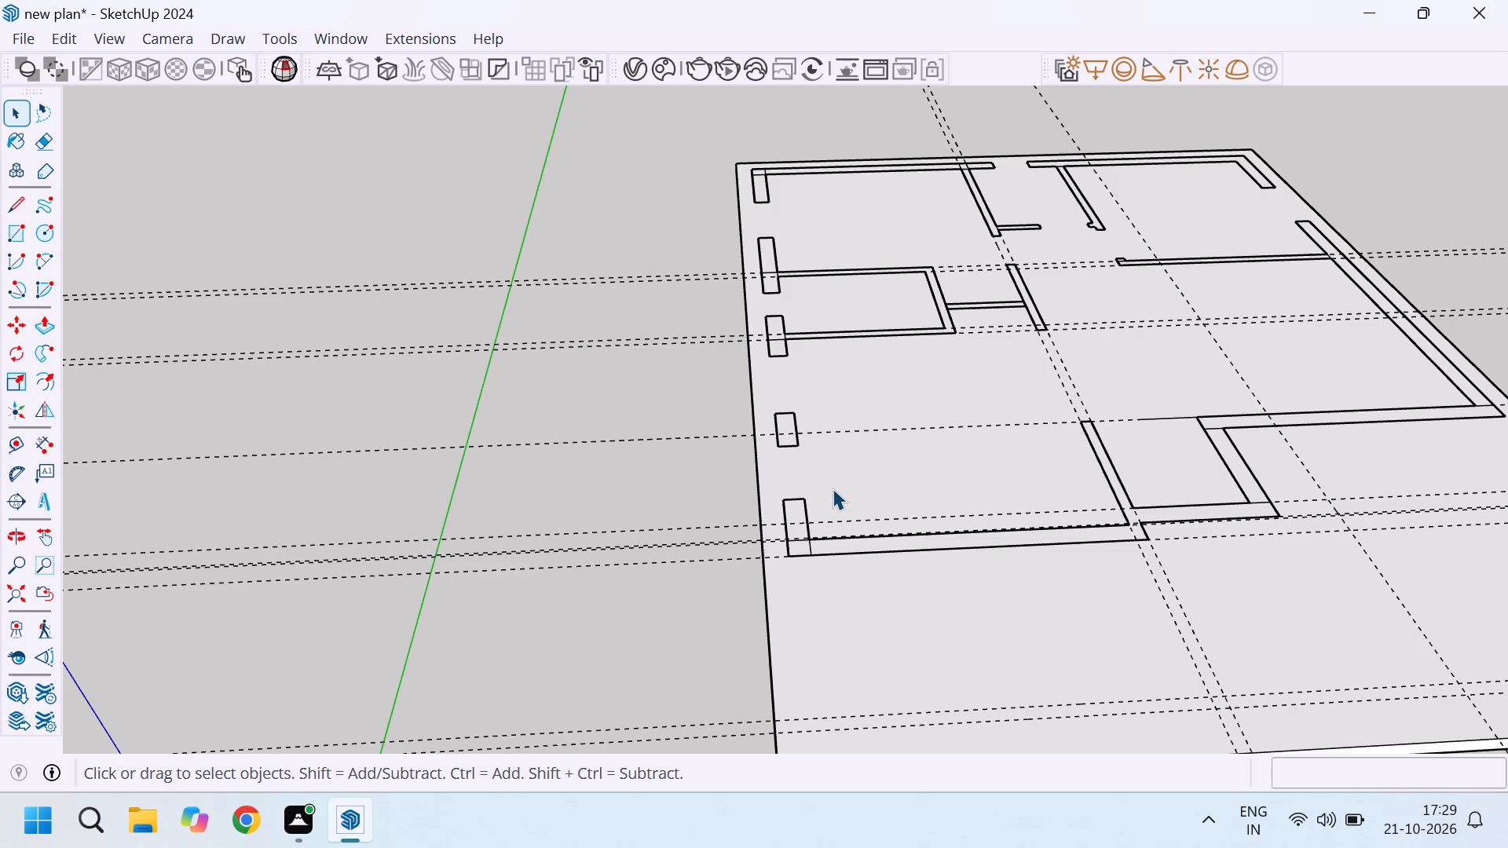
scroll(855, 375, "down", 4)
scroll(1127, 492, "up", 3)
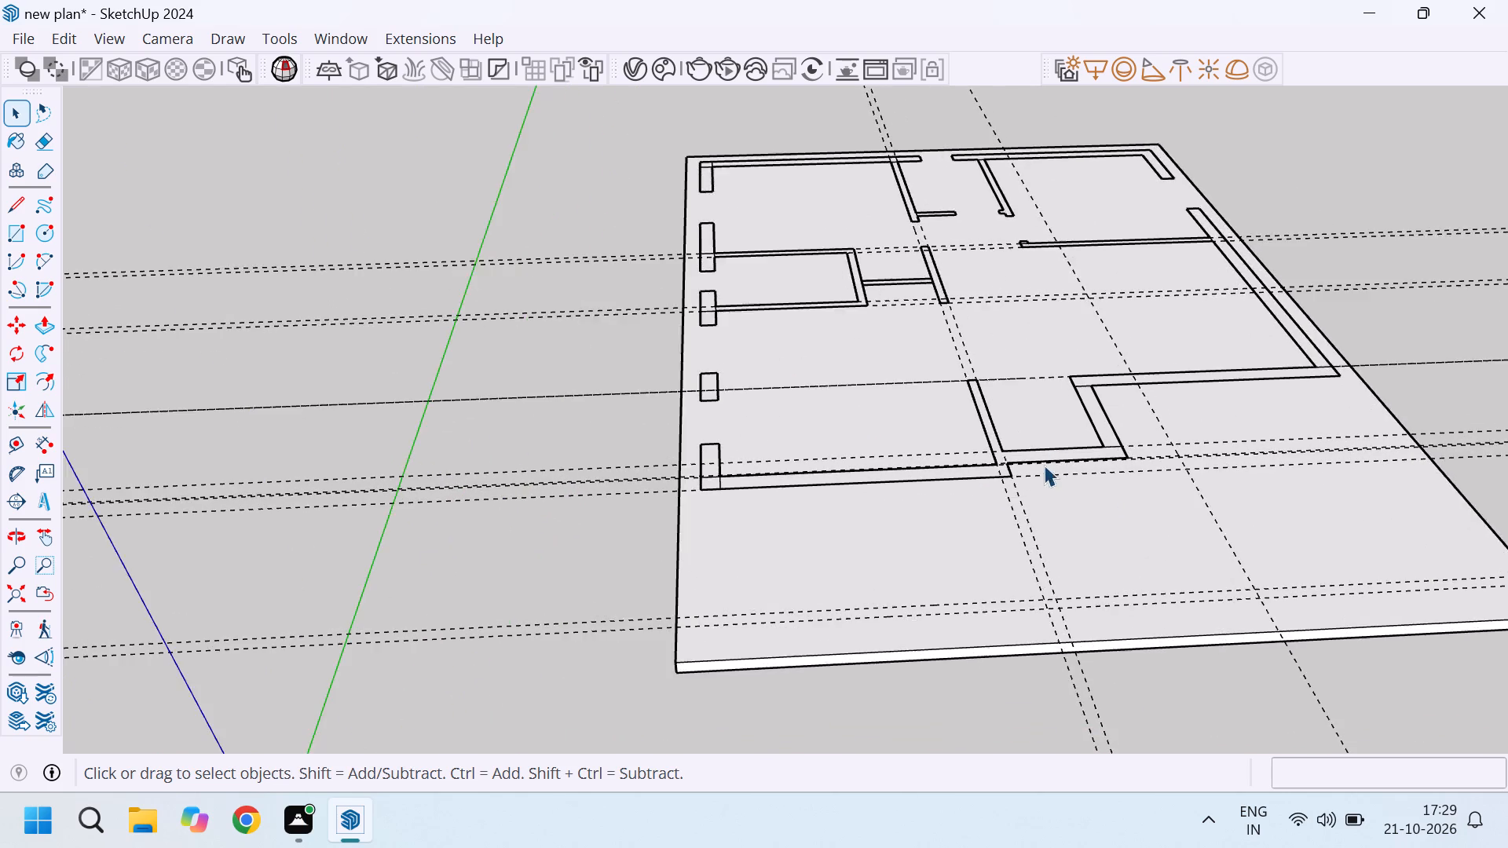
scroll(1054, 451, "up", 4)
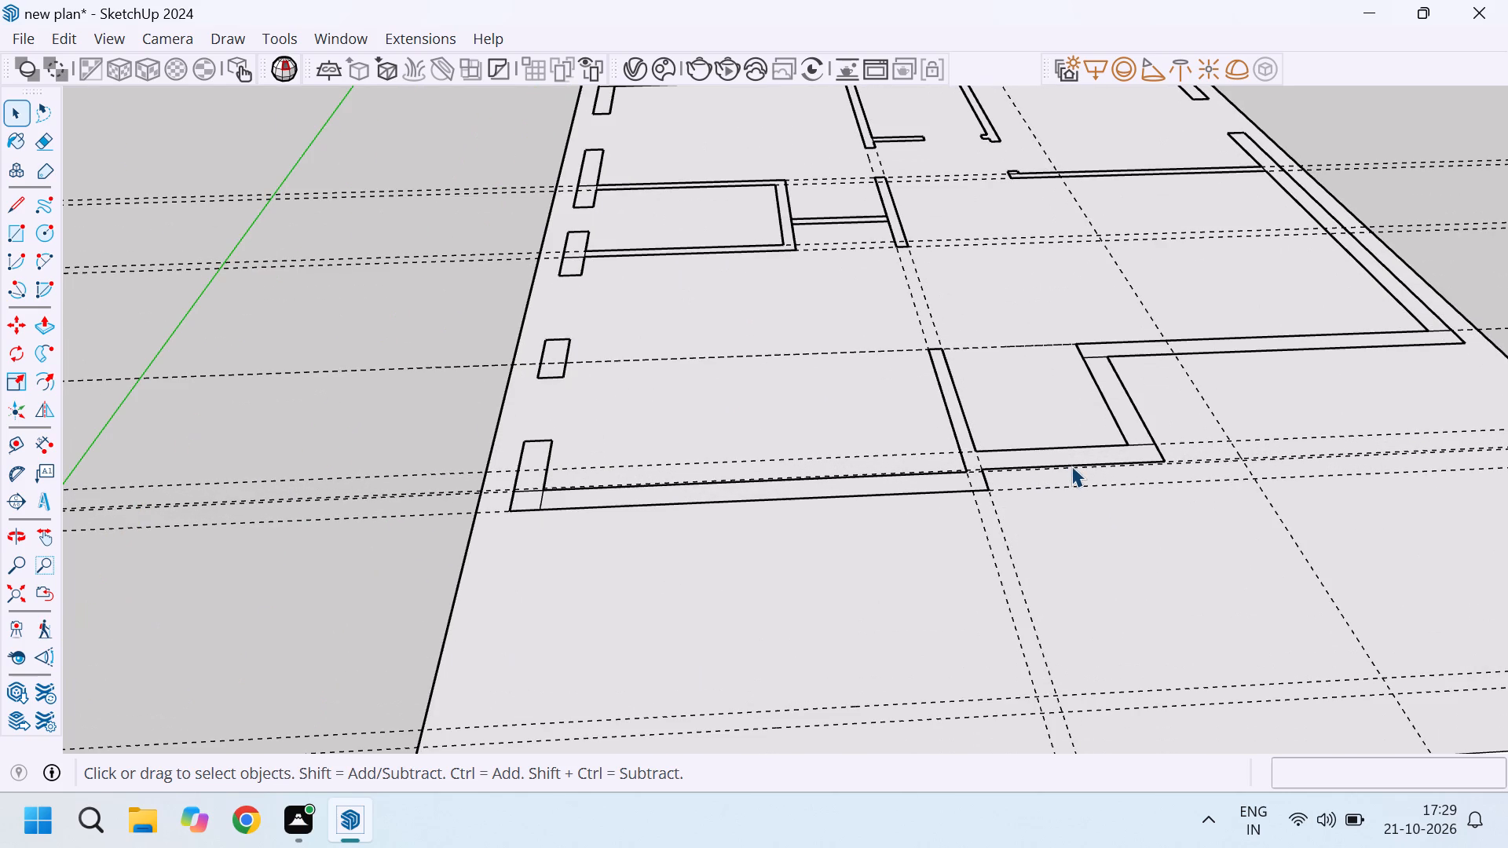
scroll(1079, 422, "down", 3)
middle_click_drag(1270, 338, 1210, 419)
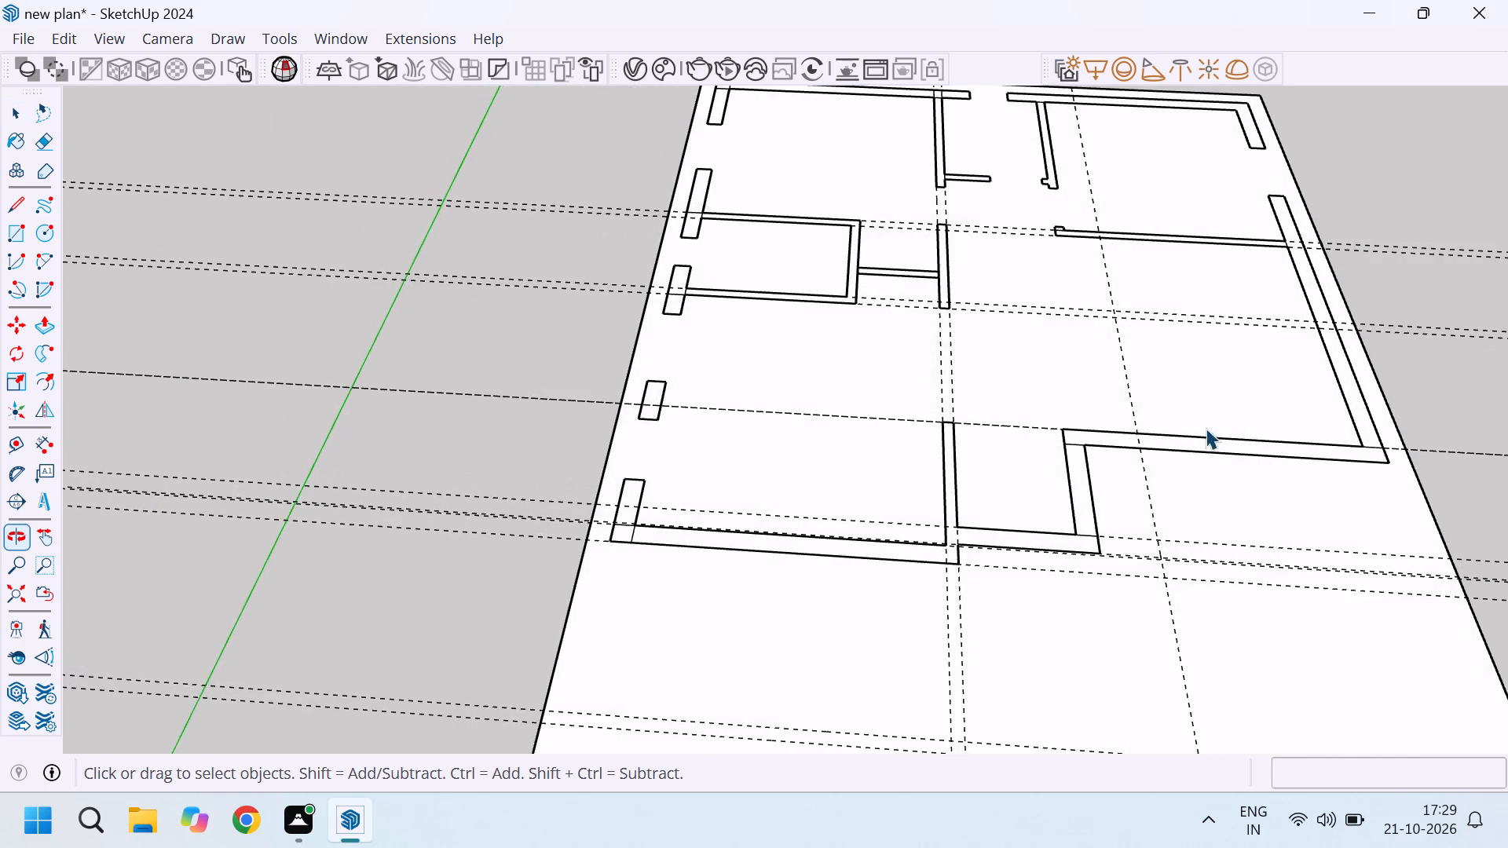
scroll(1193, 436, "down", 4)
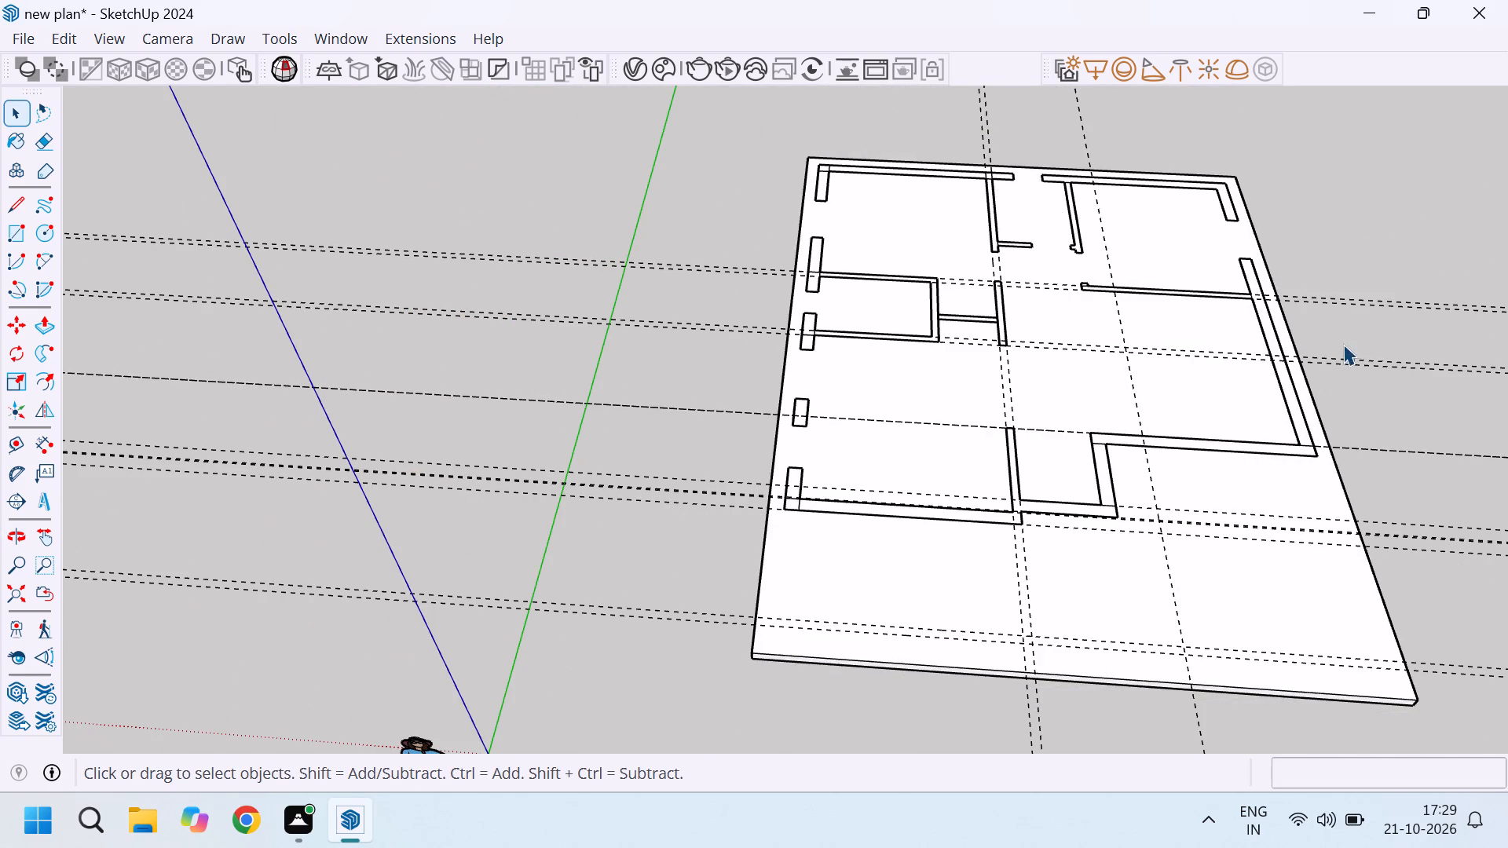
scroll(1343, 344, "up", 7)
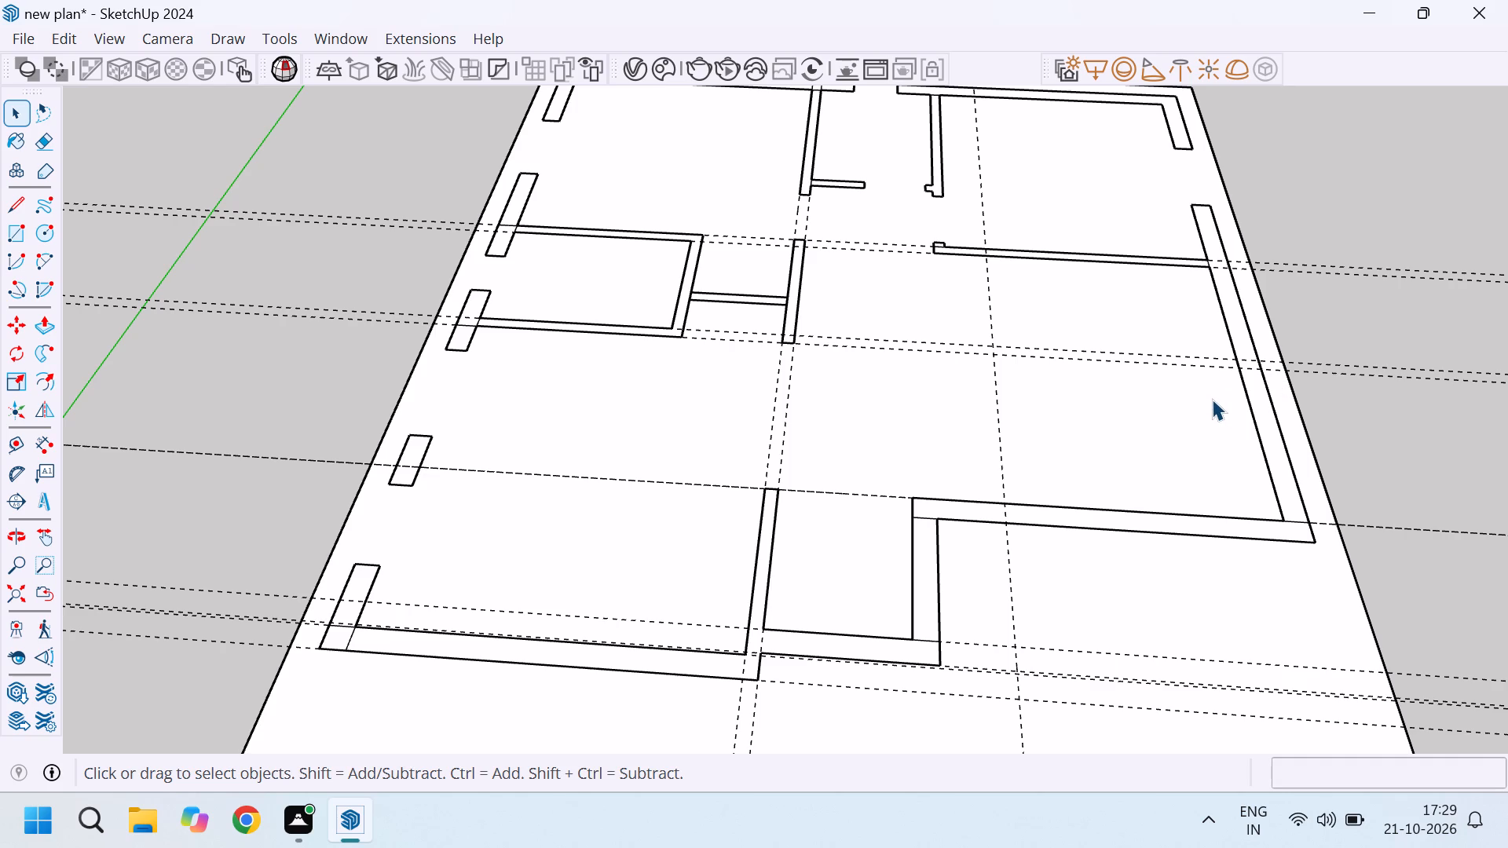
Cut a 4' opening in the 9" front wall, in the stretch between the stepped section and the outer corner.
scroll(1206, 530, "up", 3)
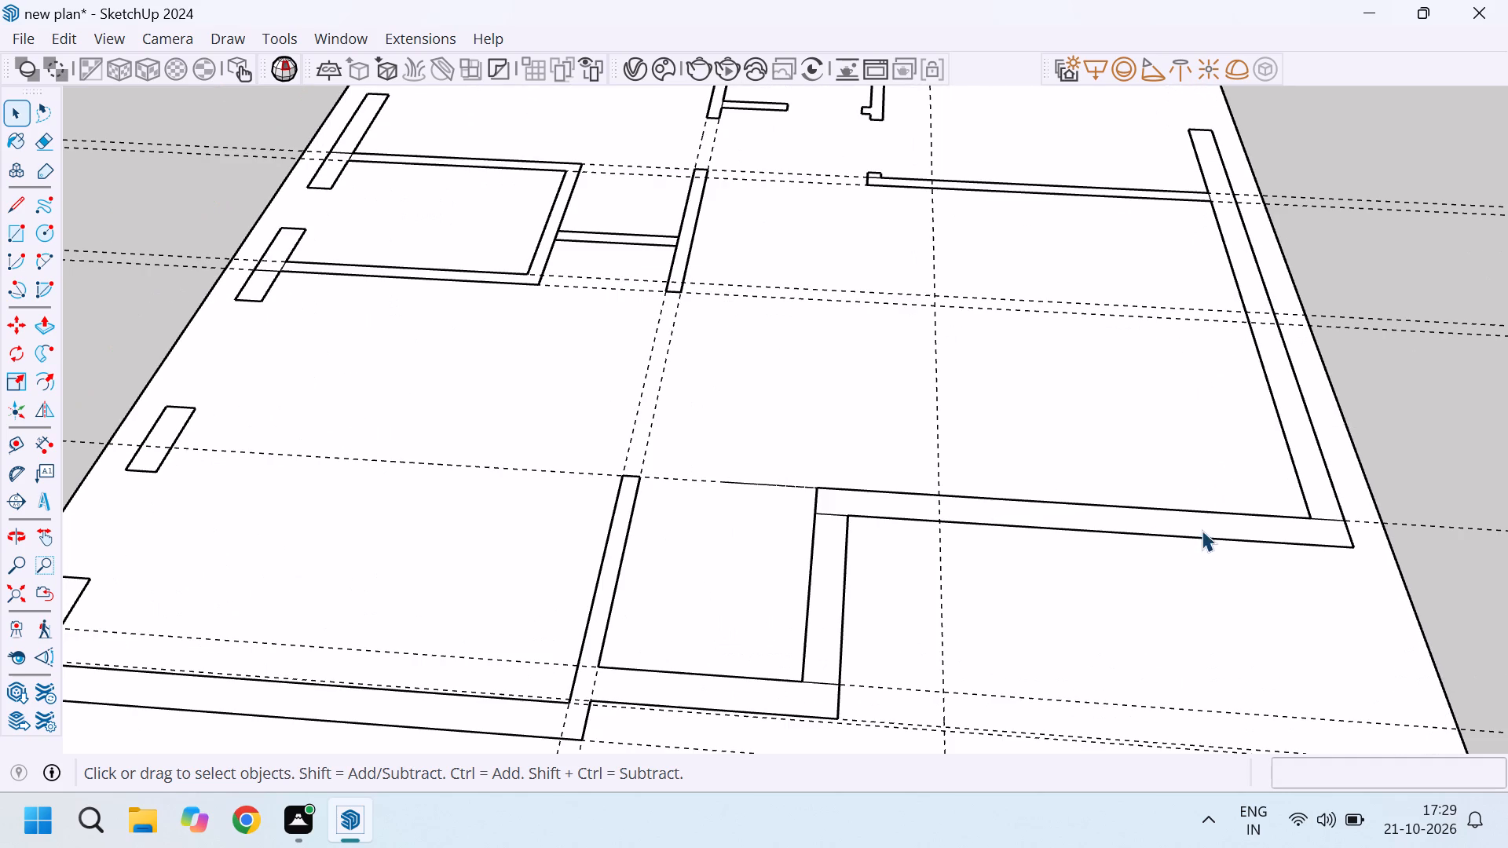
key("r")
left_click(1263, 539)
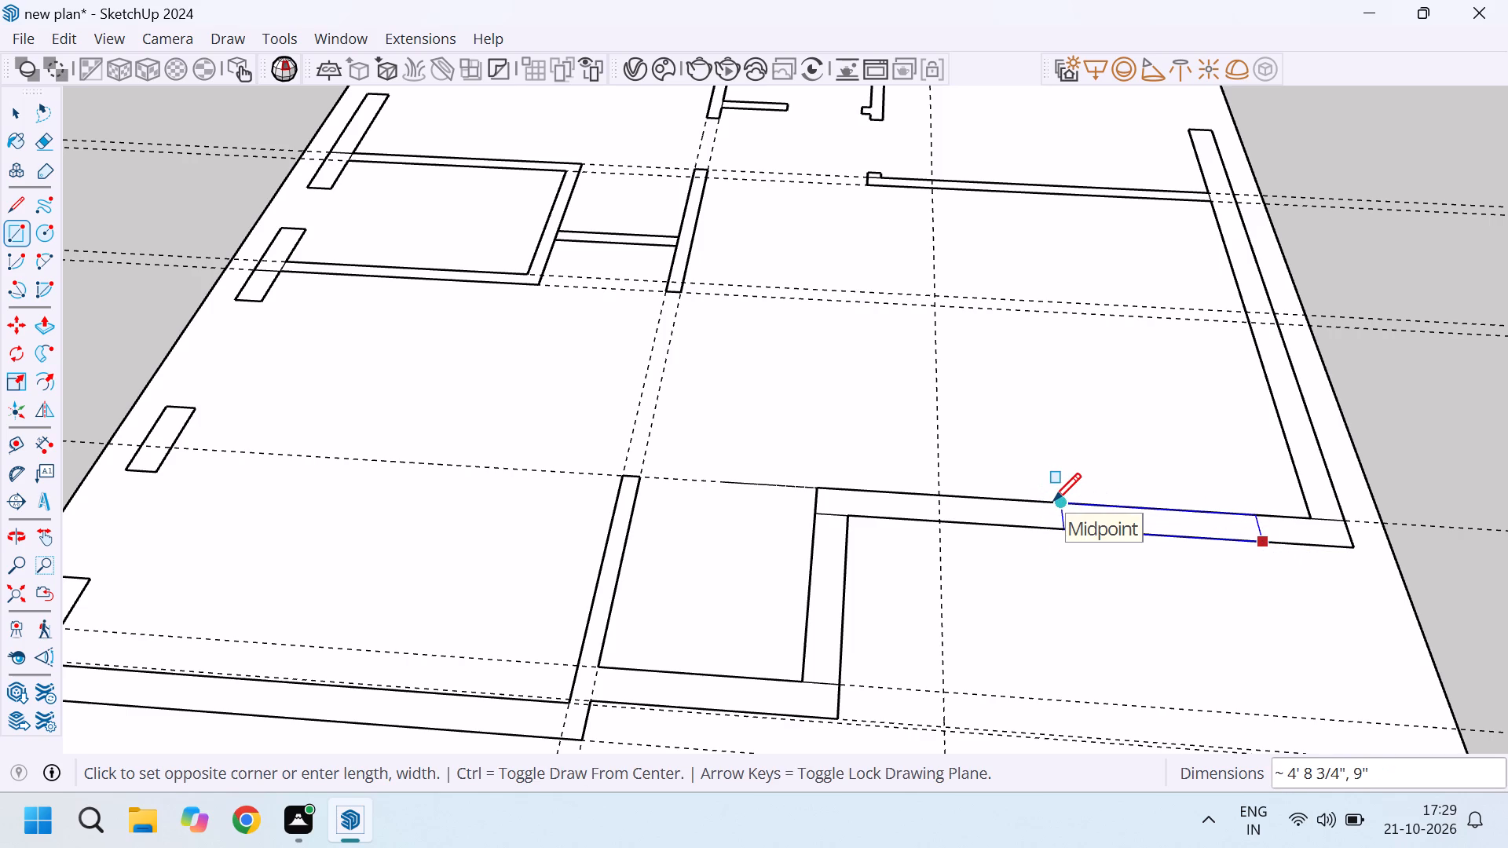
type("4',9")
key("Return")
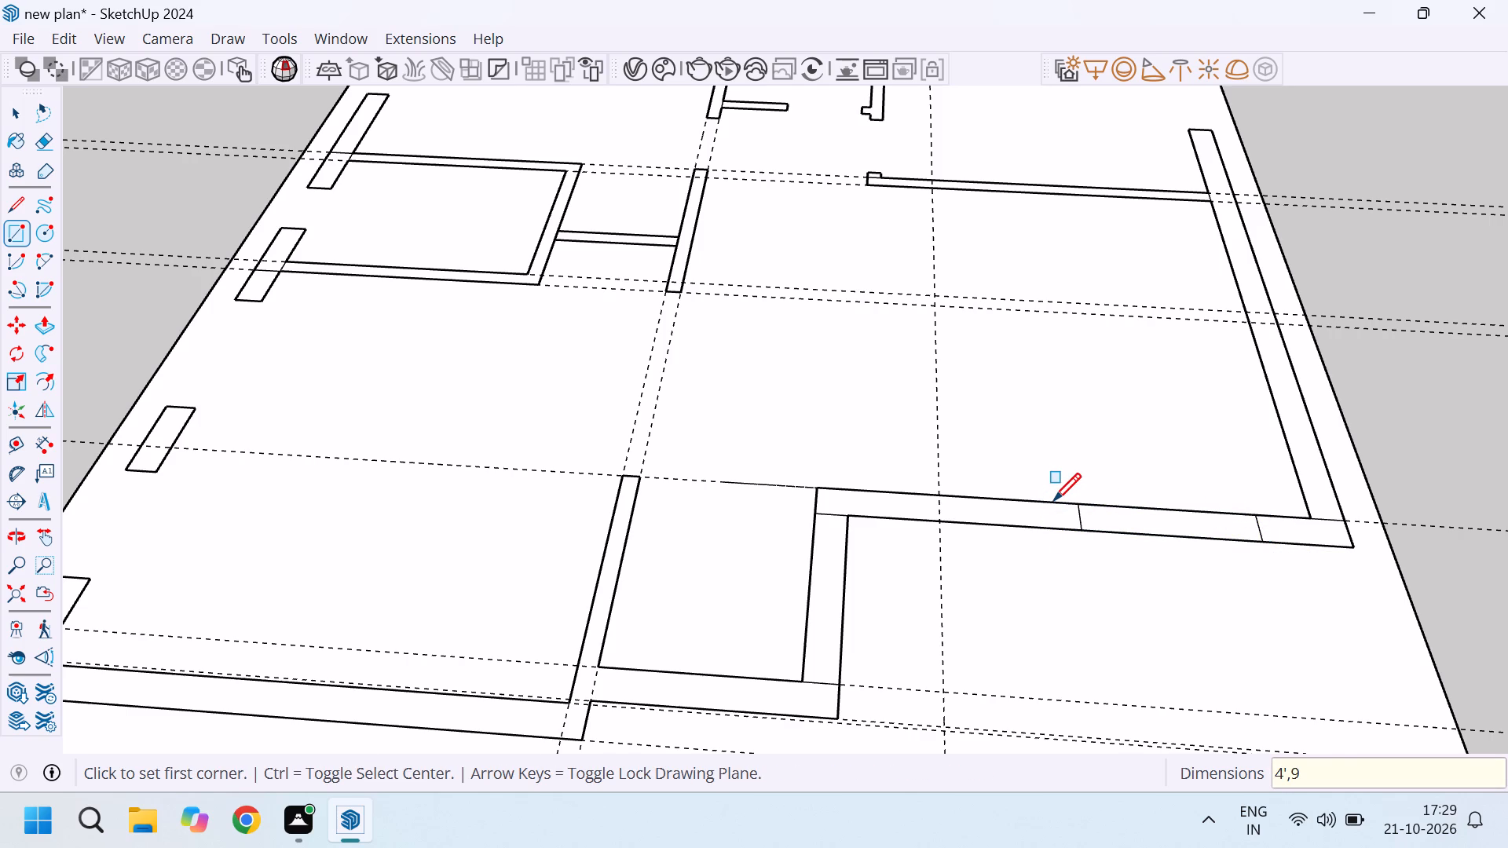
key("e")
left_click_drag(1179, 486, 1183, 596)
scroll(1146, 521, "down", 4)
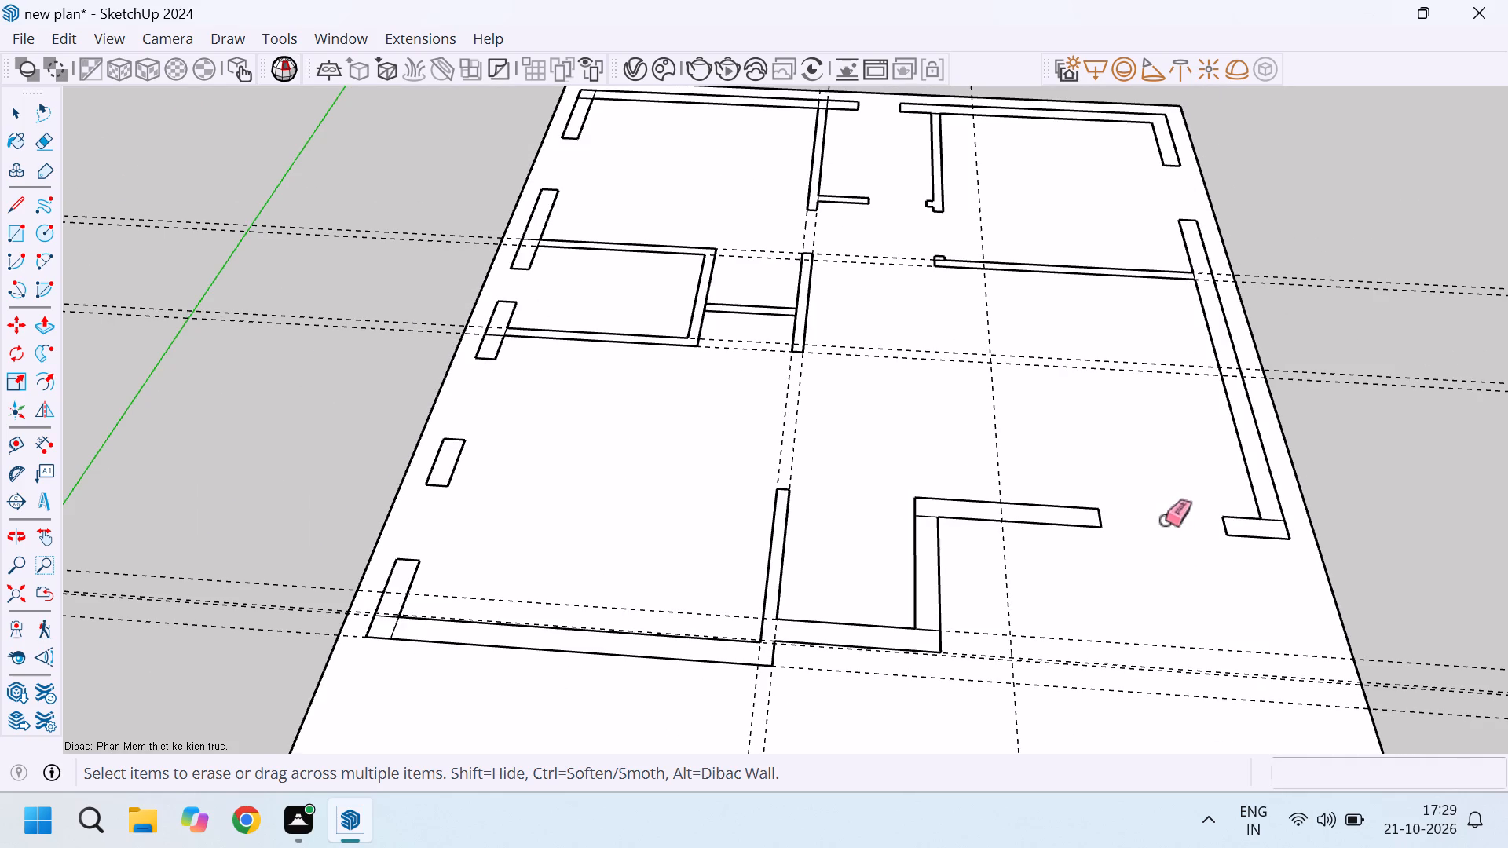
Cut a 3' opening in the 9" outer side wall, close to its corner with the front wall.
scroll(1277, 459, "up", 3)
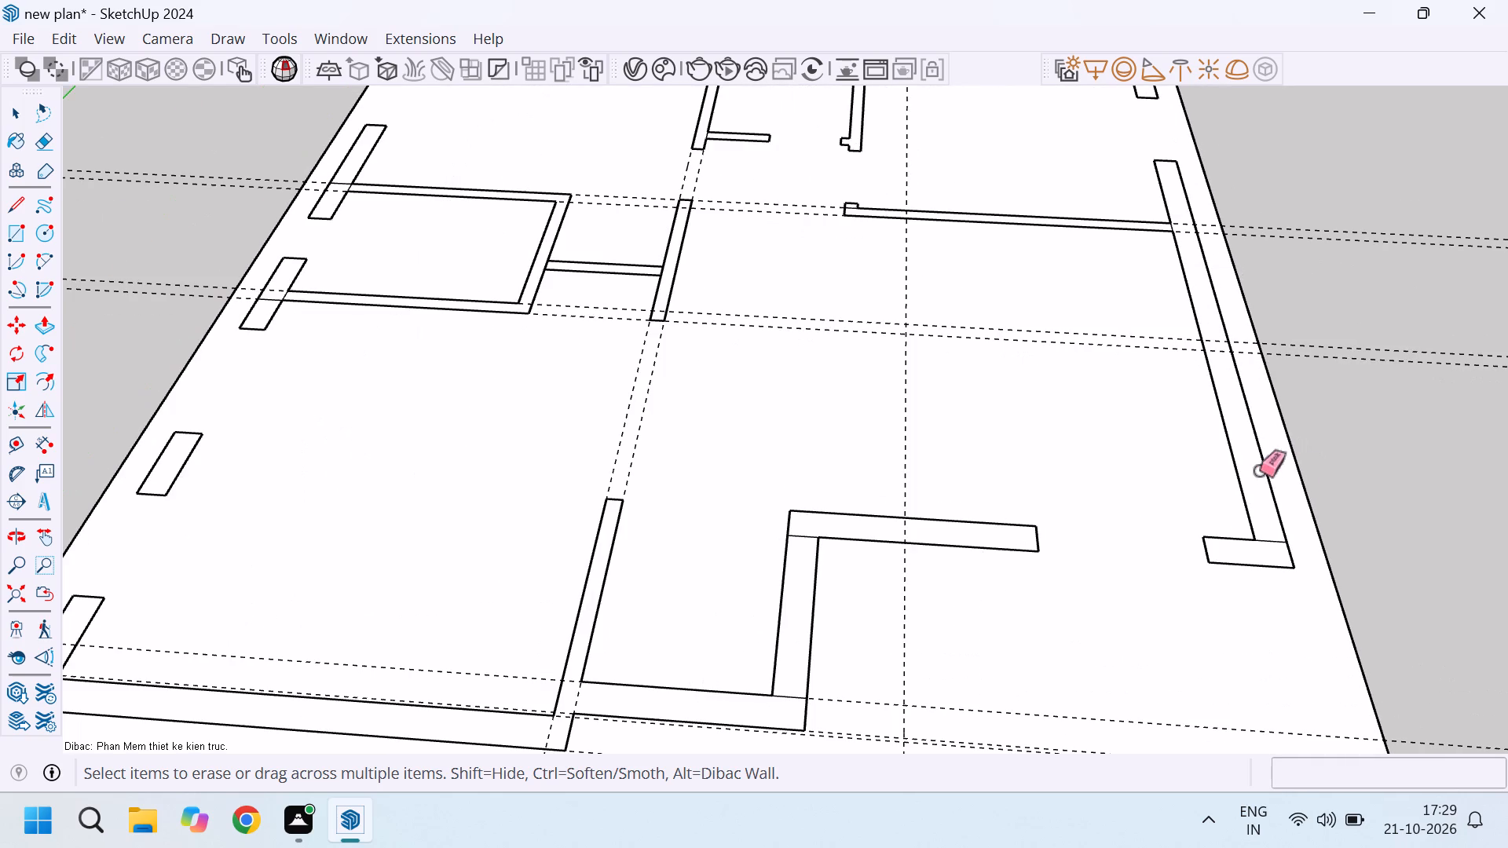
key("r")
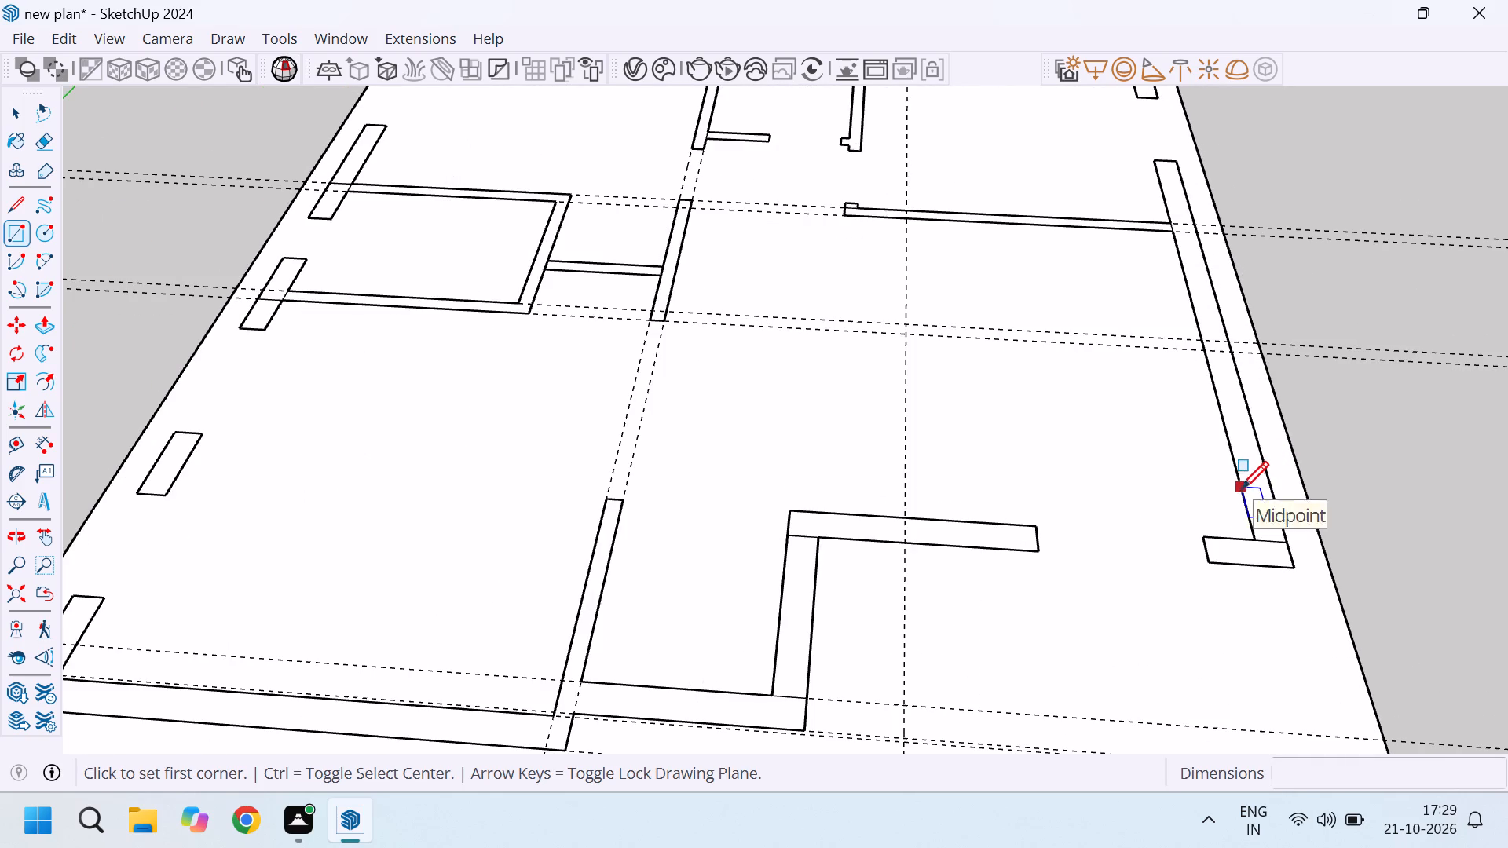
left_click(1241, 490)
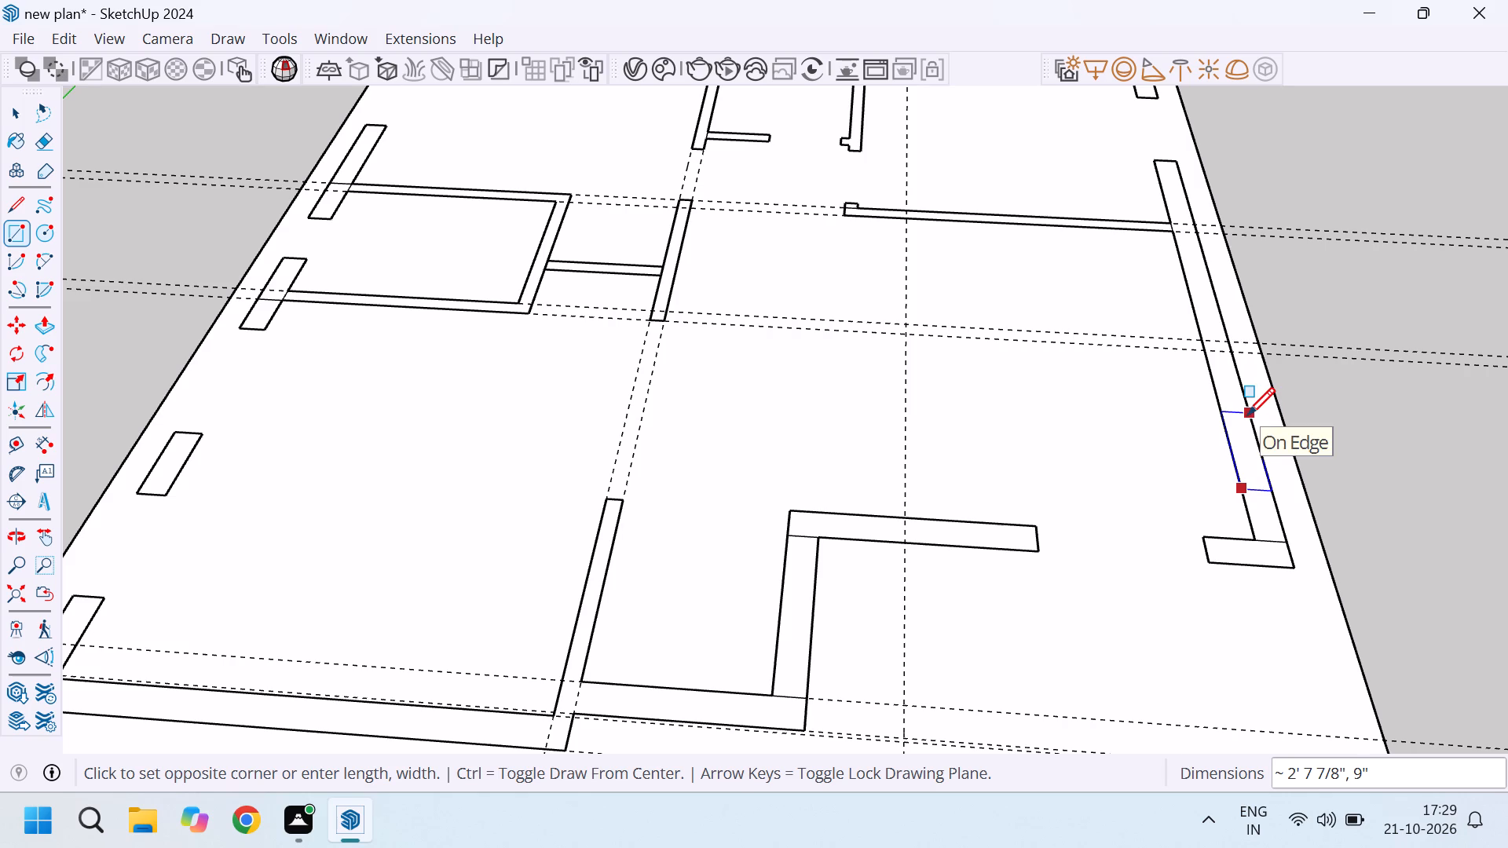
type("3',")
key("9")
key("Return")
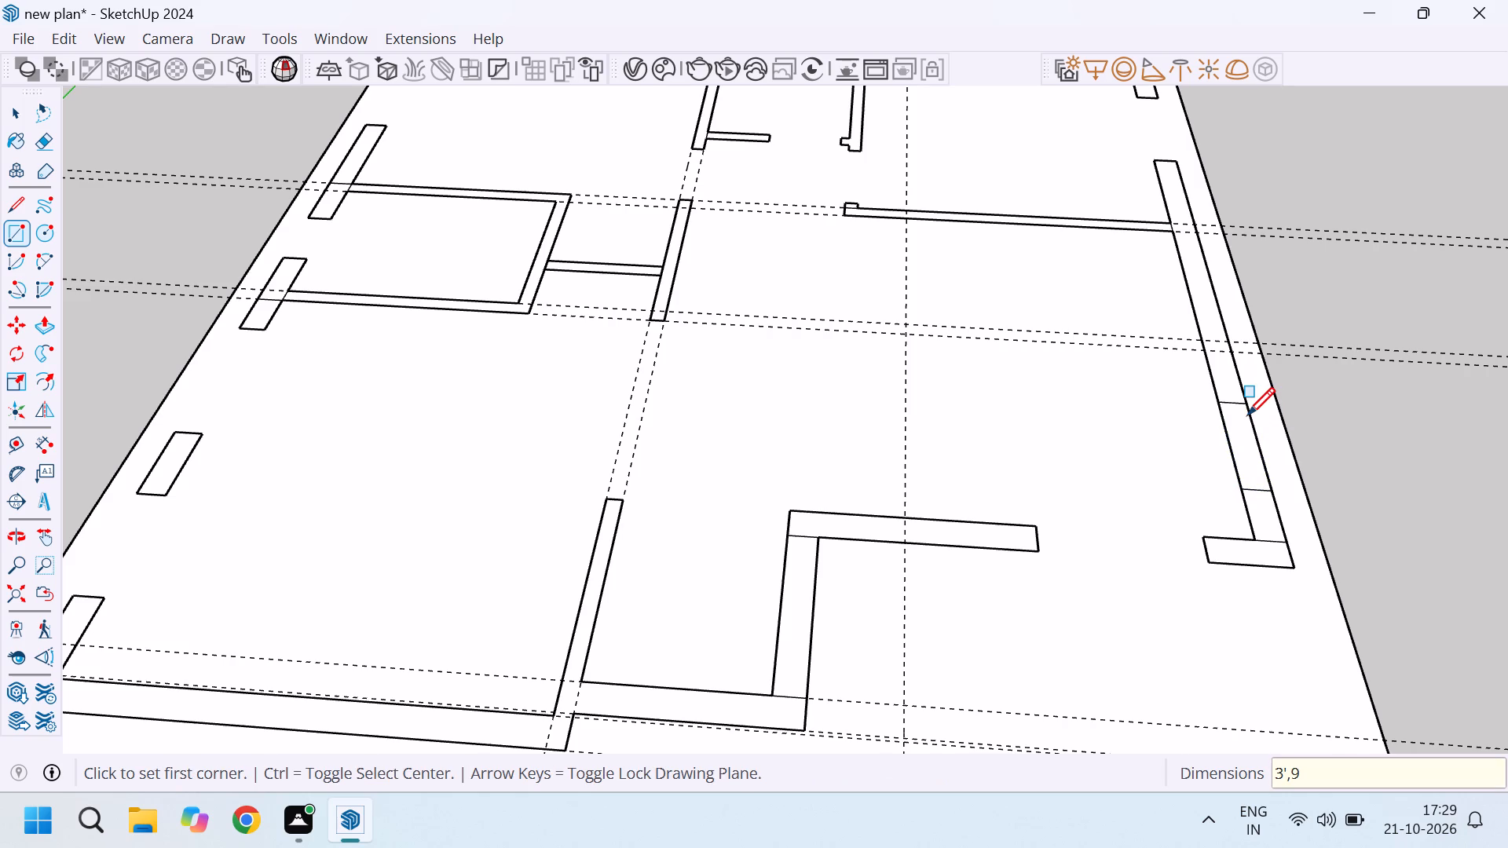
key("e")
left_click_drag(1275, 447, 1217, 444)
key("space")
scroll(1089, 491, "down", 4)
Erase the leftover junction line in the short L-shaped wall corner between the two new openings.
scroll(1194, 556, "up", 2)
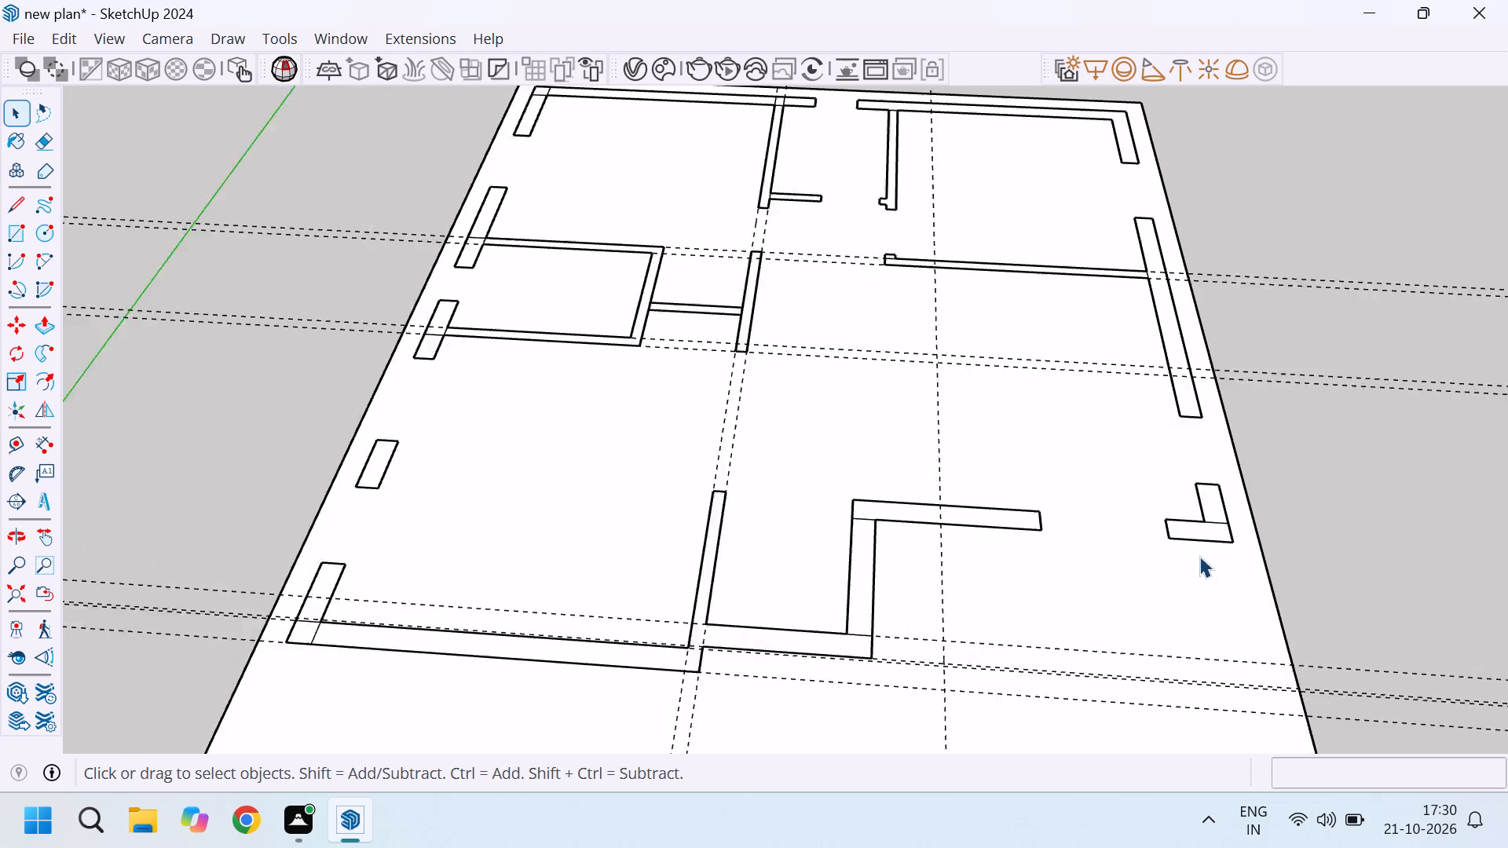
scroll(1199, 556, "up", 2)
key("e")
left_click_drag(1228, 508, 1222, 515)
key("space")
scroll(1219, 516, "down", 4)
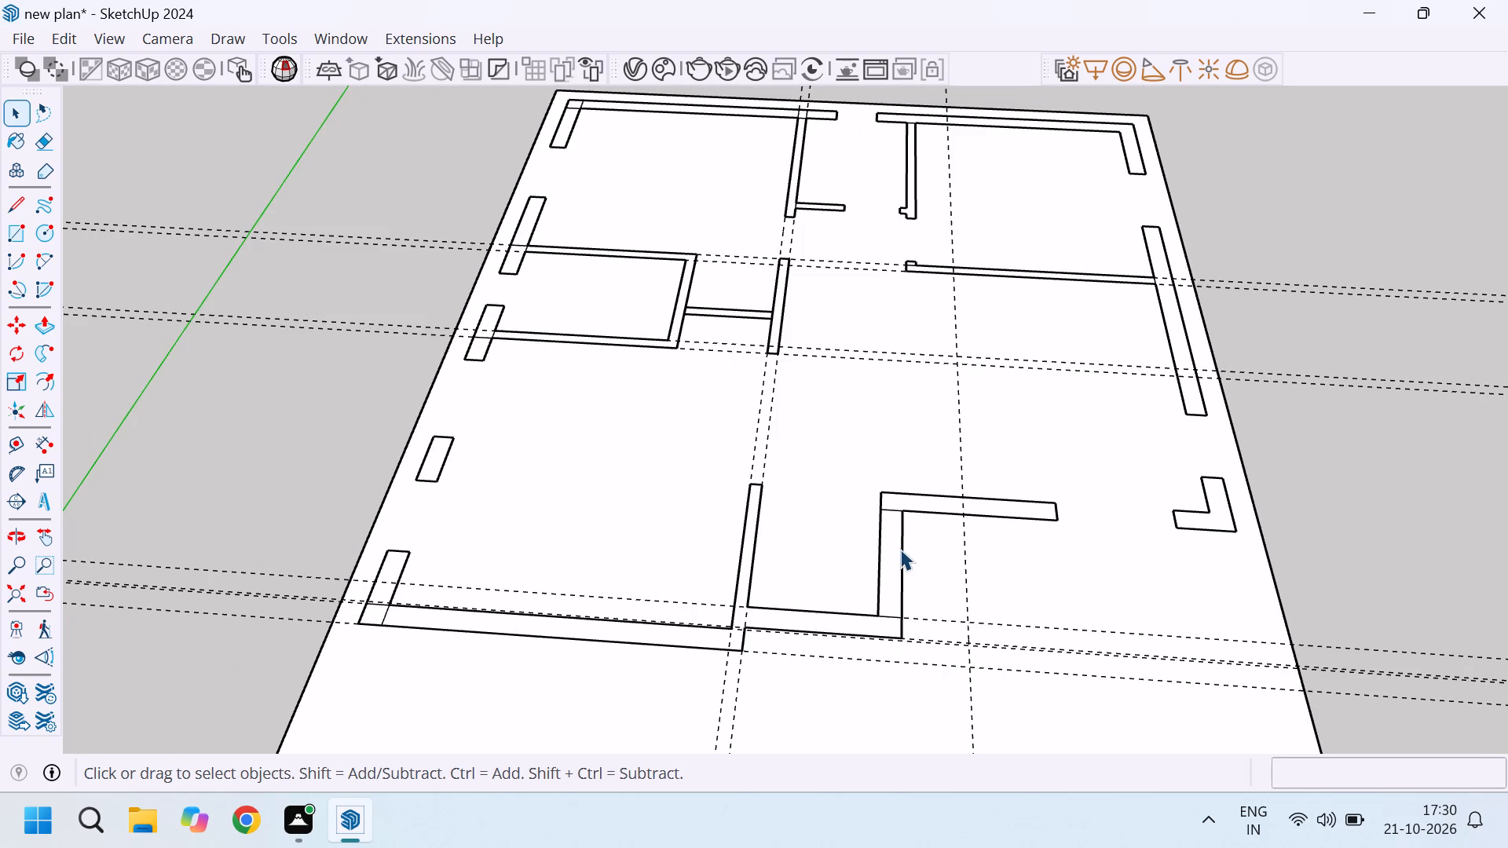
Erase the leftover junction line at the inner corner of the stepped front wall.
scroll(895, 526, "up", 3)
key("e")
scroll(893, 516, "up", 4)
left_click_drag(892, 510, 894, 505)
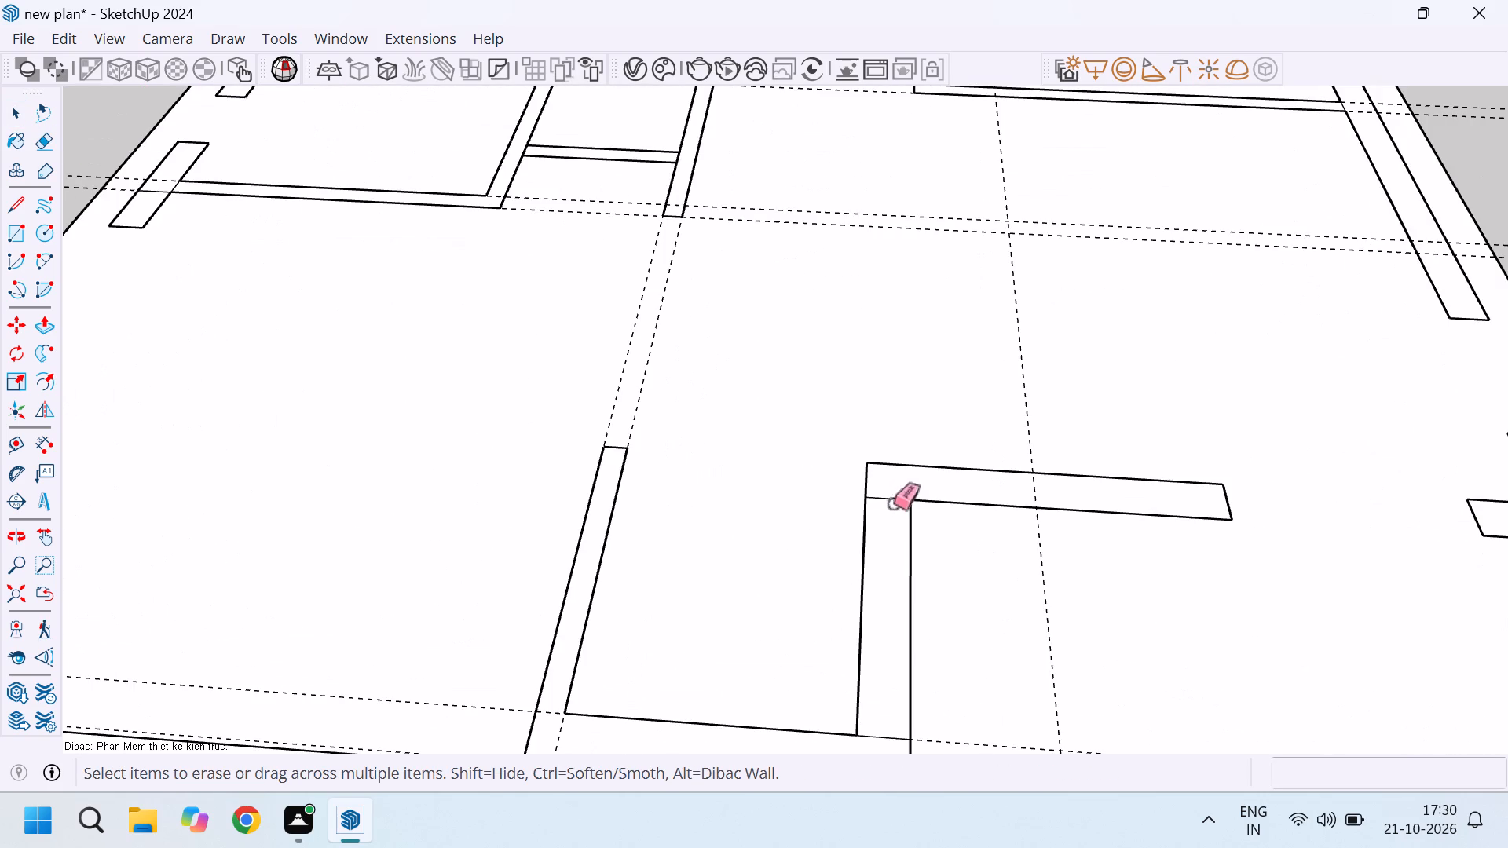
left_click_drag(894, 505, 896, 499)
key("space")
scroll(890, 505, "down", 13)
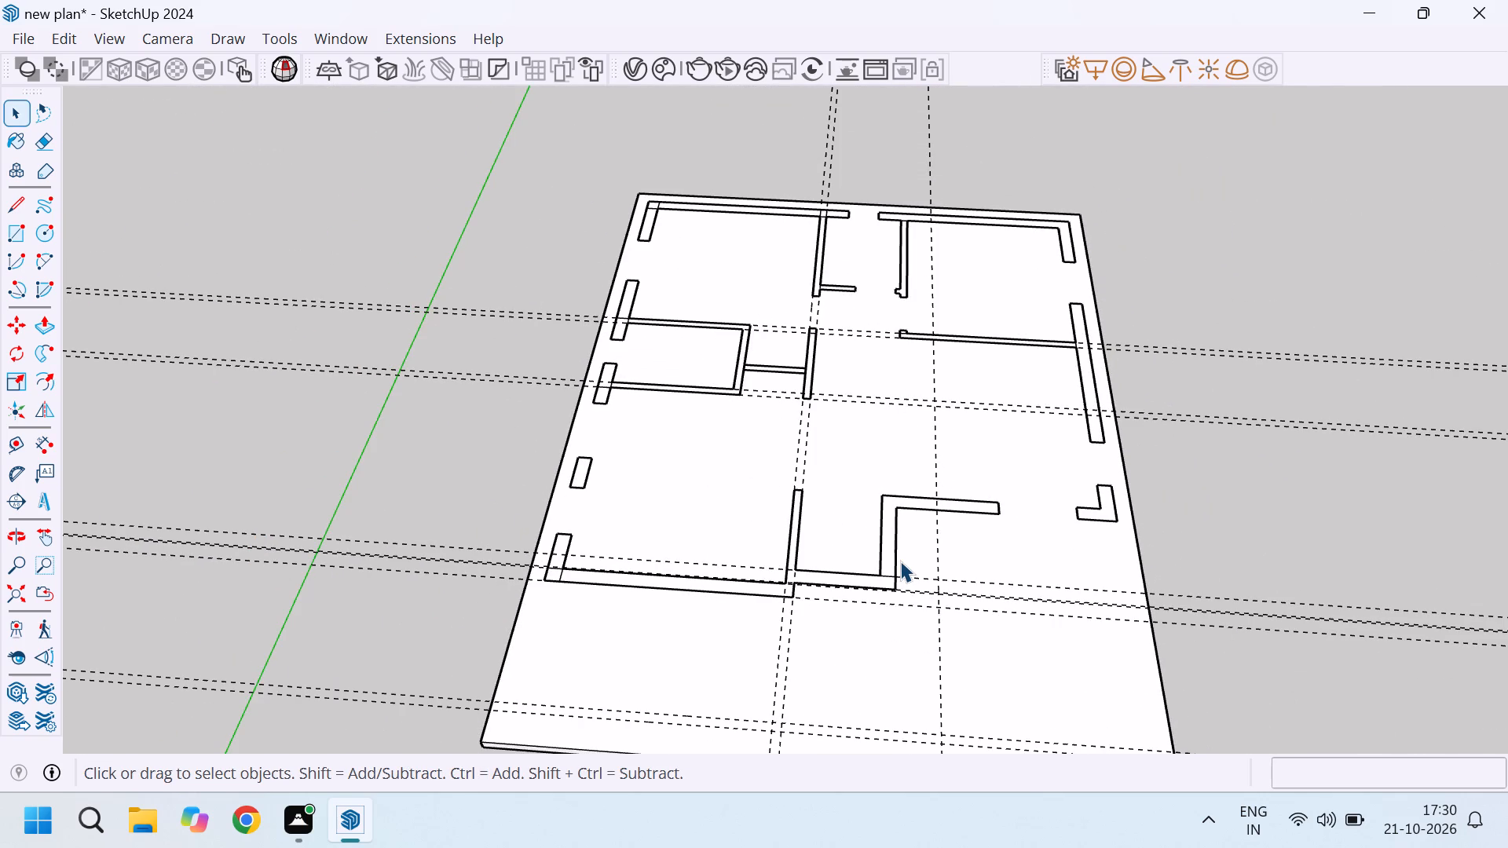
Examine the overall plan for missing openings and leftover lines at the wall junctions.
scroll(807, 514, "down", 3)
scroll(763, 639, "up", 2)
scroll(776, 637, "down", 2)
scroll(1034, 515, "up", 2)
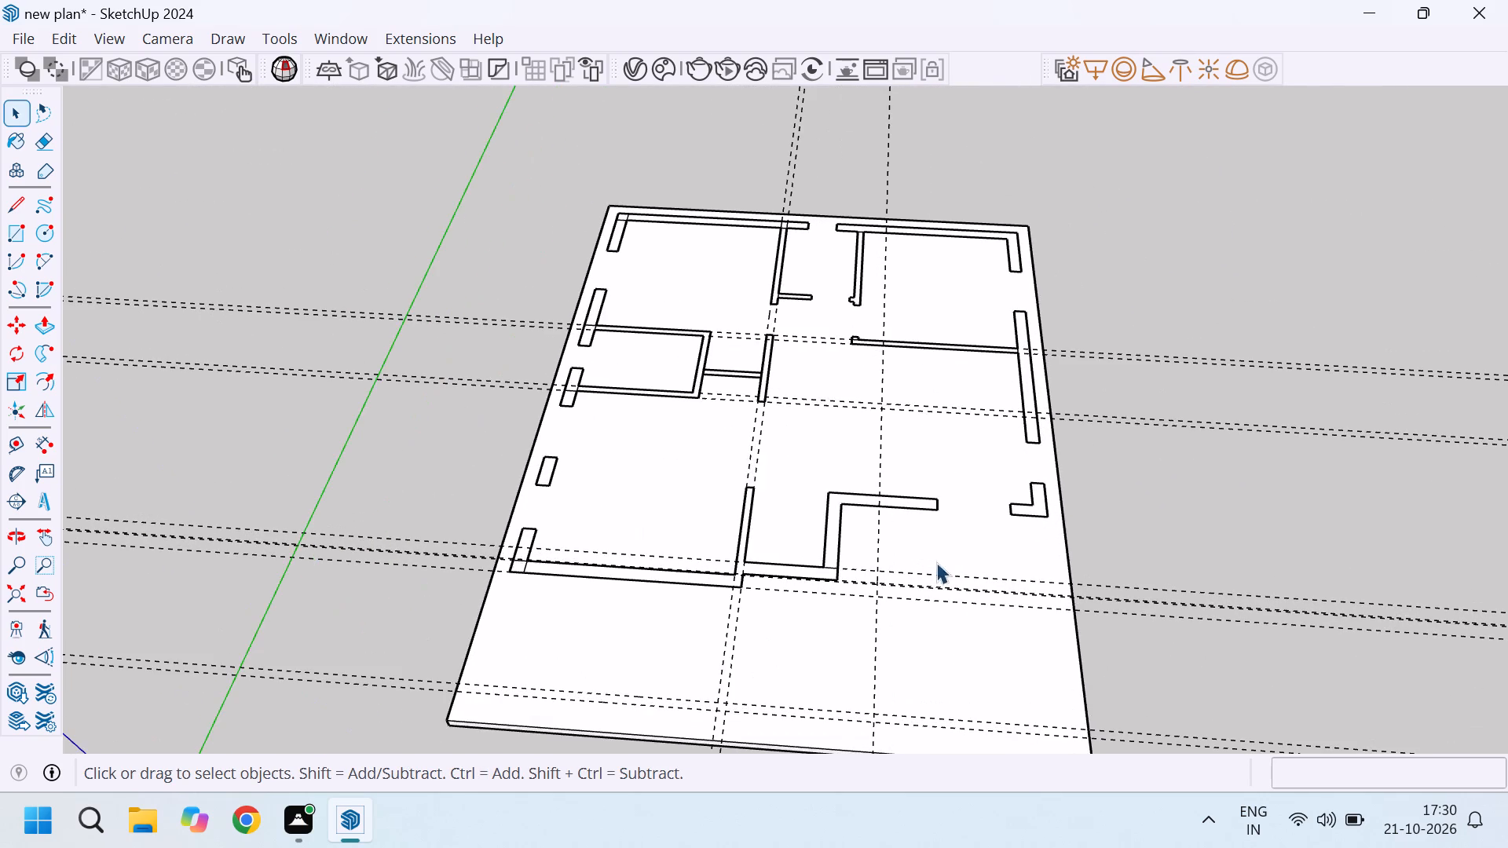
scroll(880, 557, "down", 3)
scroll(730, 579, "up", 1)
scroll(716, 566, "down", 6)
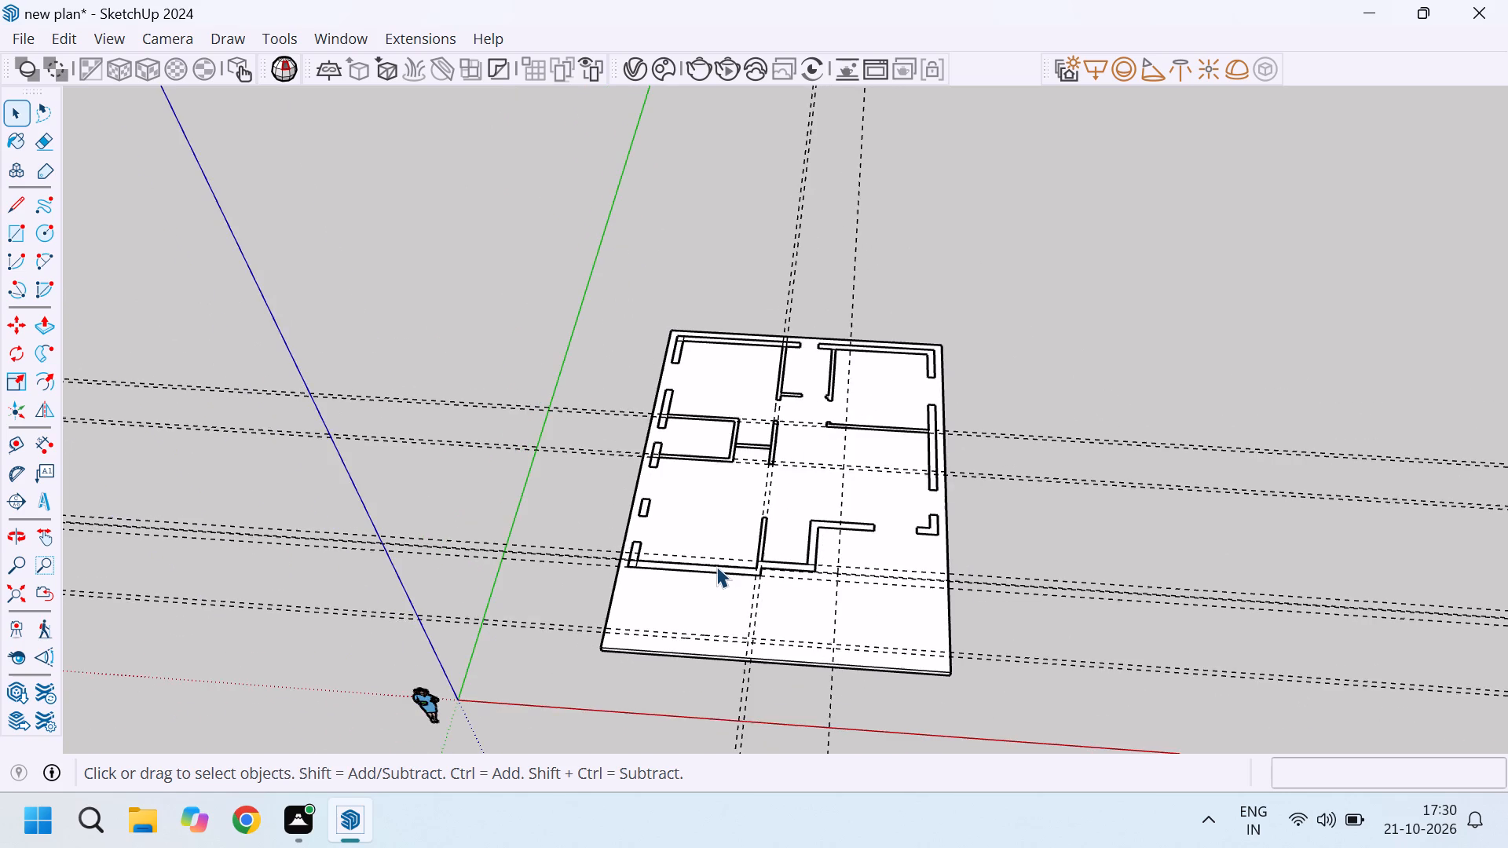
scroll(737, 562, "down", 2)
scroll(833, 495, "up", 9)
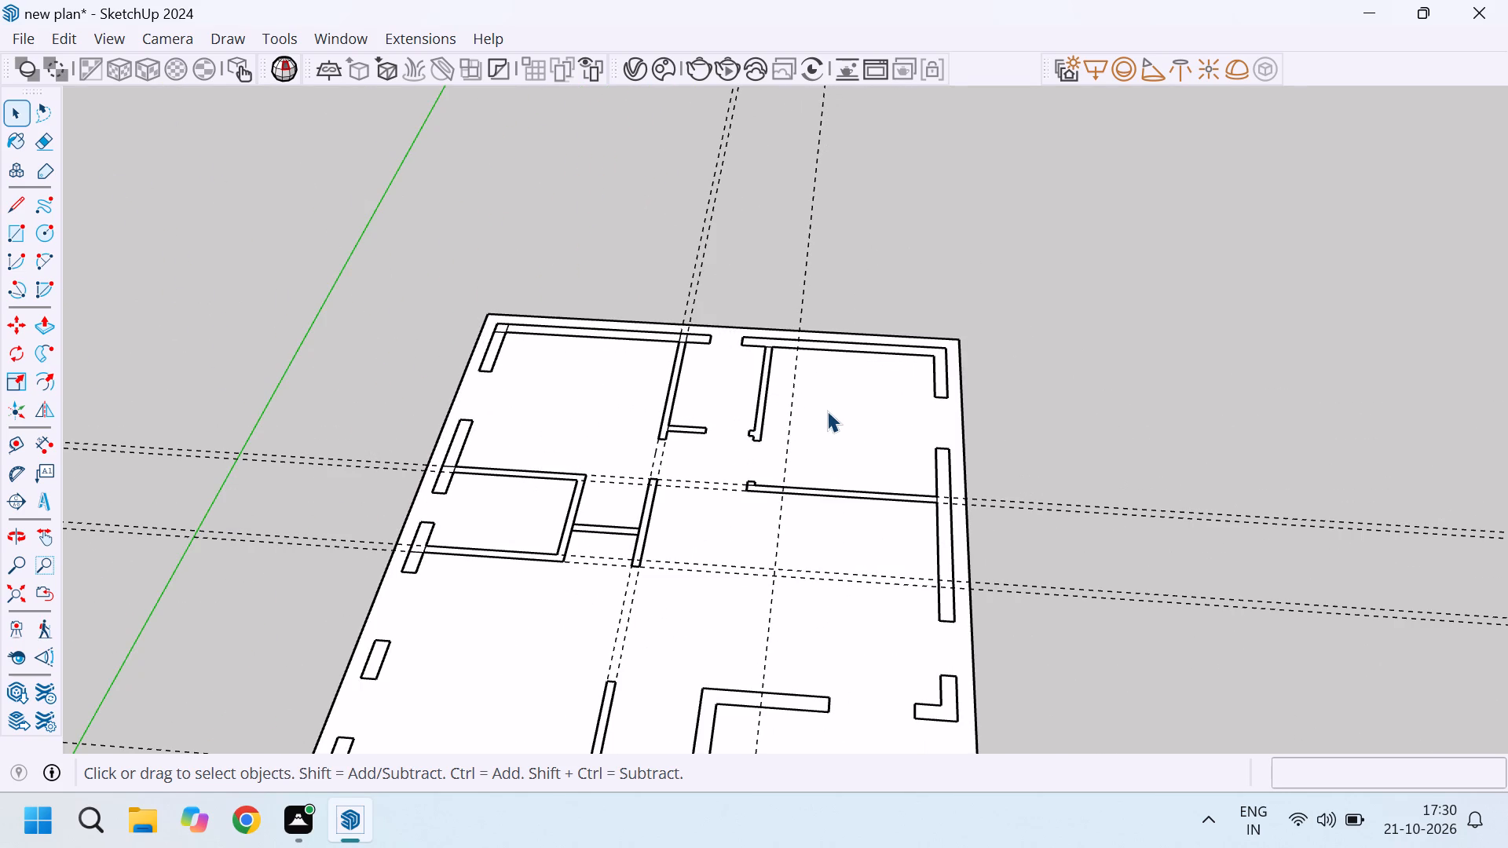
scroll(835, 411, "down", 5)
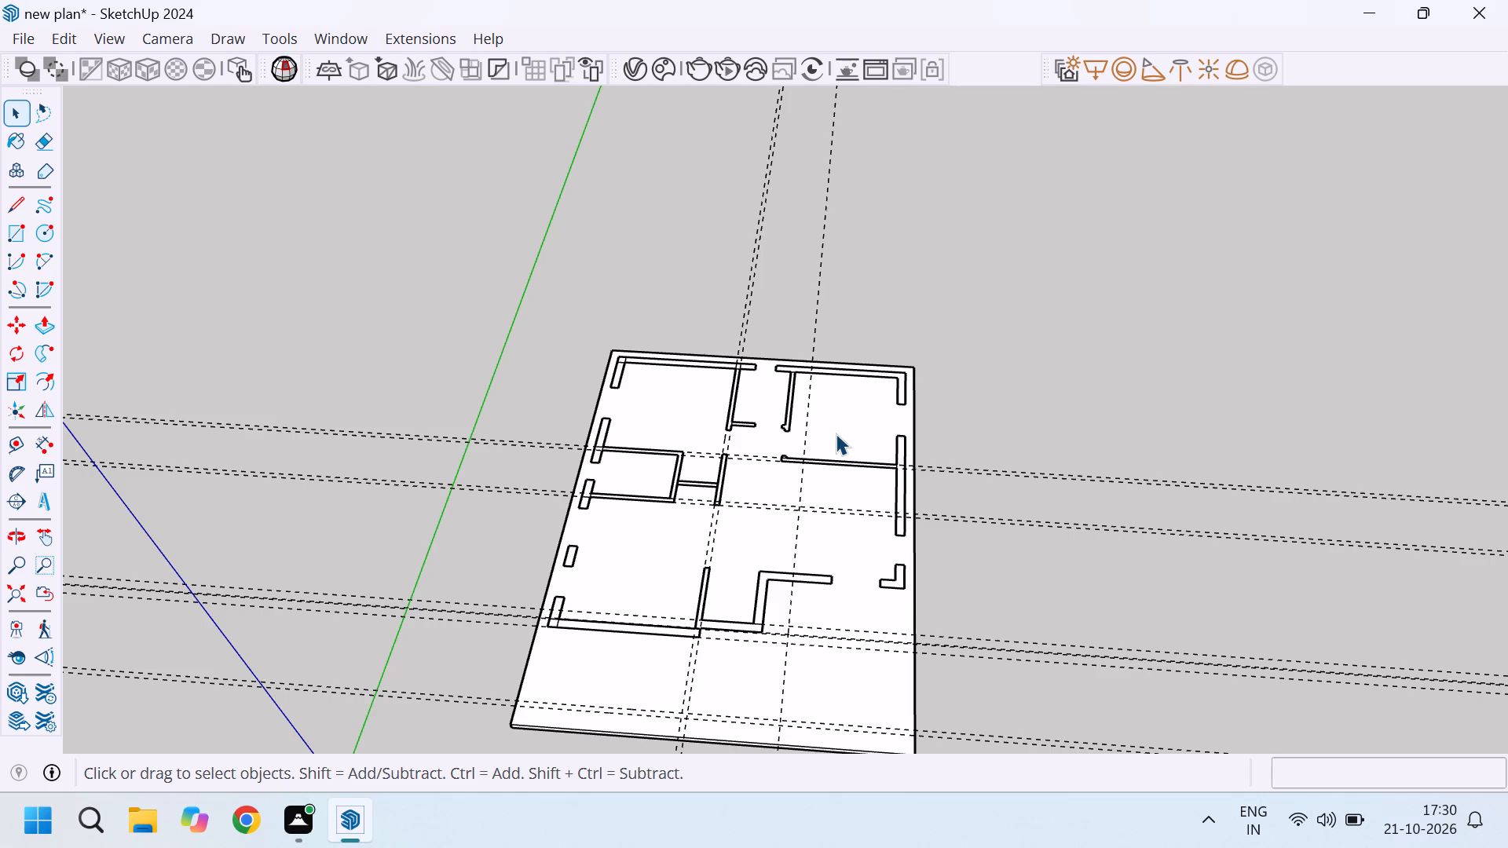
scroll(745, 298, "down", 5)
scroll(725, 415, "up", 6)
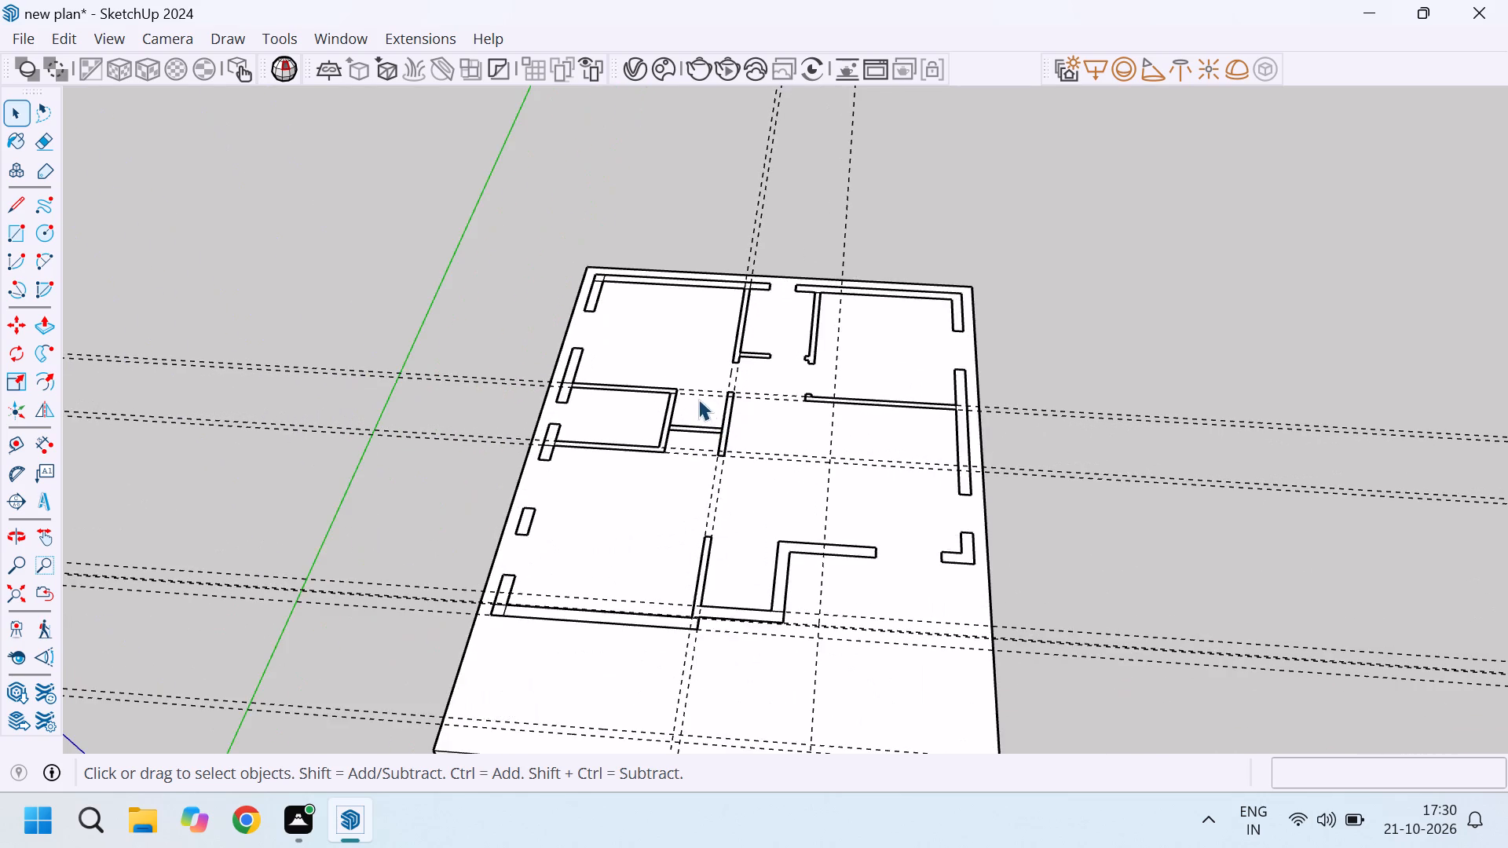
Erase the two crossing junction lines where the back wall meets the outer side wall beside the large back room.
scroll(698, 399, "up", 1)
scroll(580, 251, "up", 20)
scroll(580, 251, "up", 3)
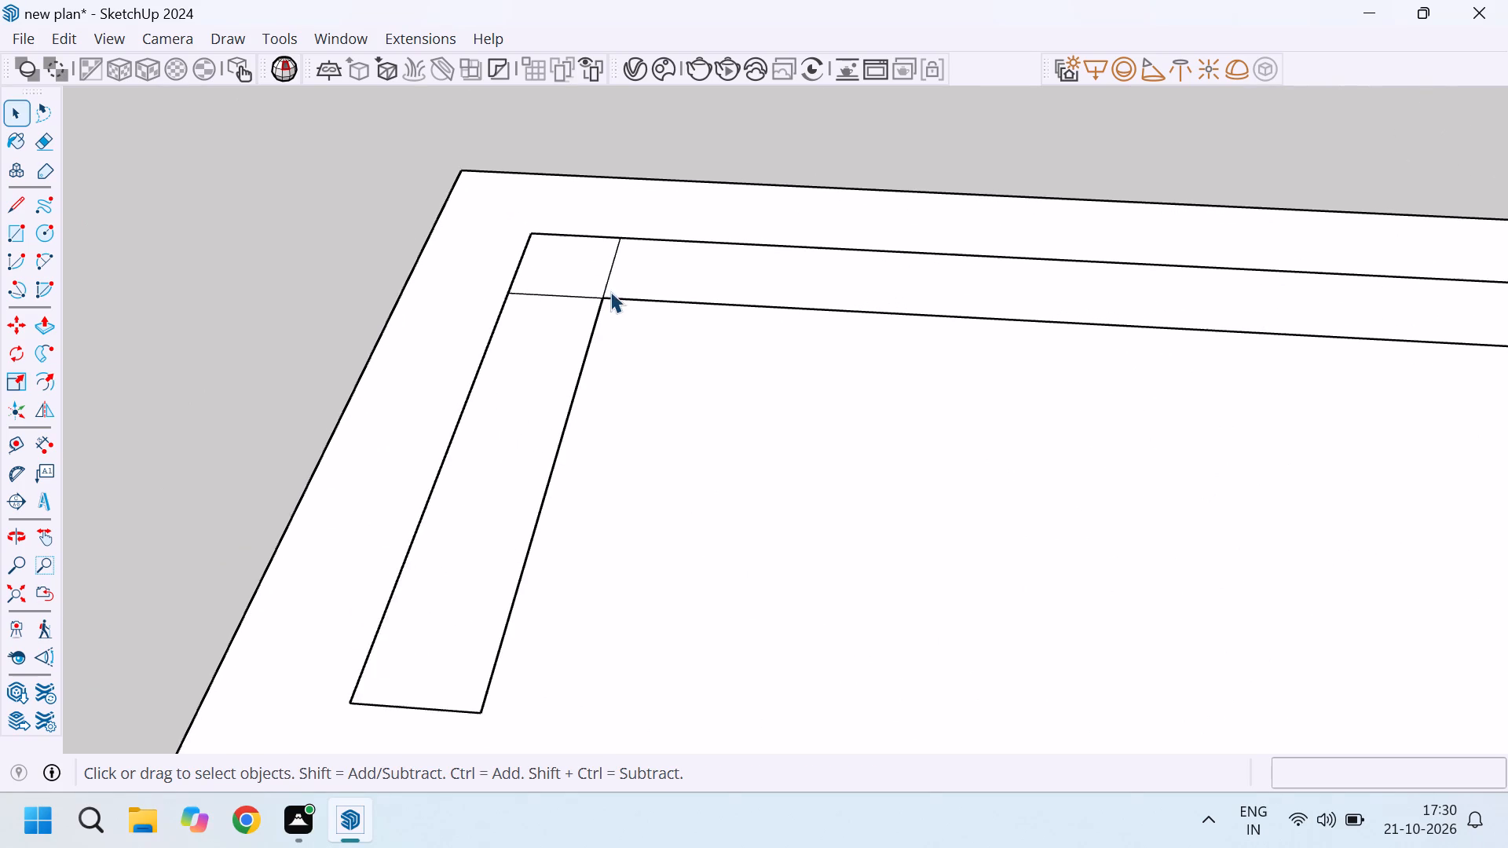
key("e")
scroll(612, 286, "up", 4)
left_click_drag(551, 283, 531, 325)
left_click_drag(620, 254, 586, 266)
scroll(568, 261, "down", 7)
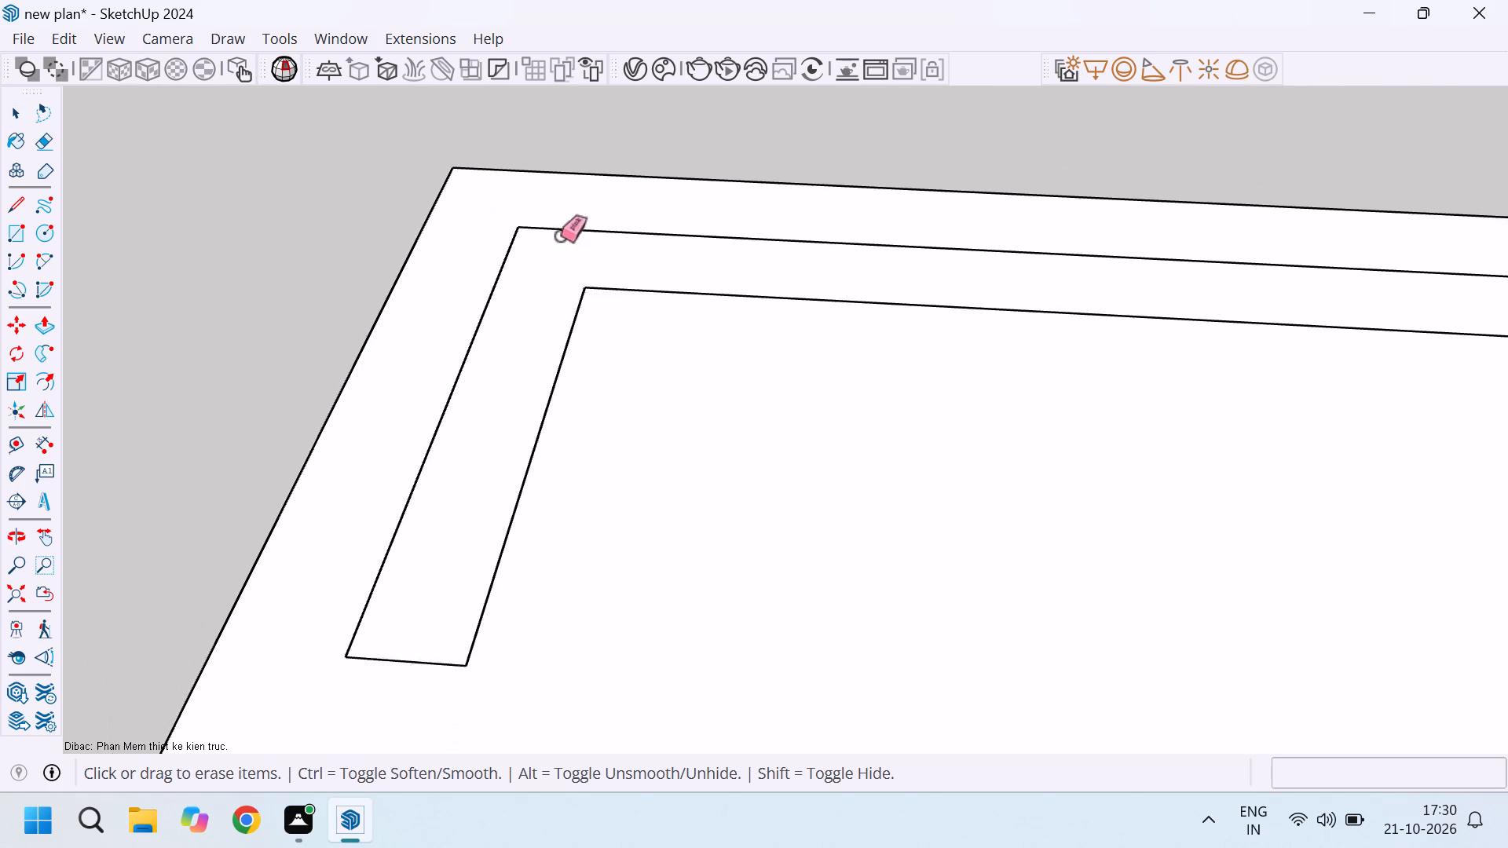
Erase the guide lines running across the plan along the enclosed room's two long walls.
scroll(561, 237, "down", 15)
scroll(531, 211, "down", 6)
scroll(491, 406, "up", 6)
scroll(575, 240, "down", 5)
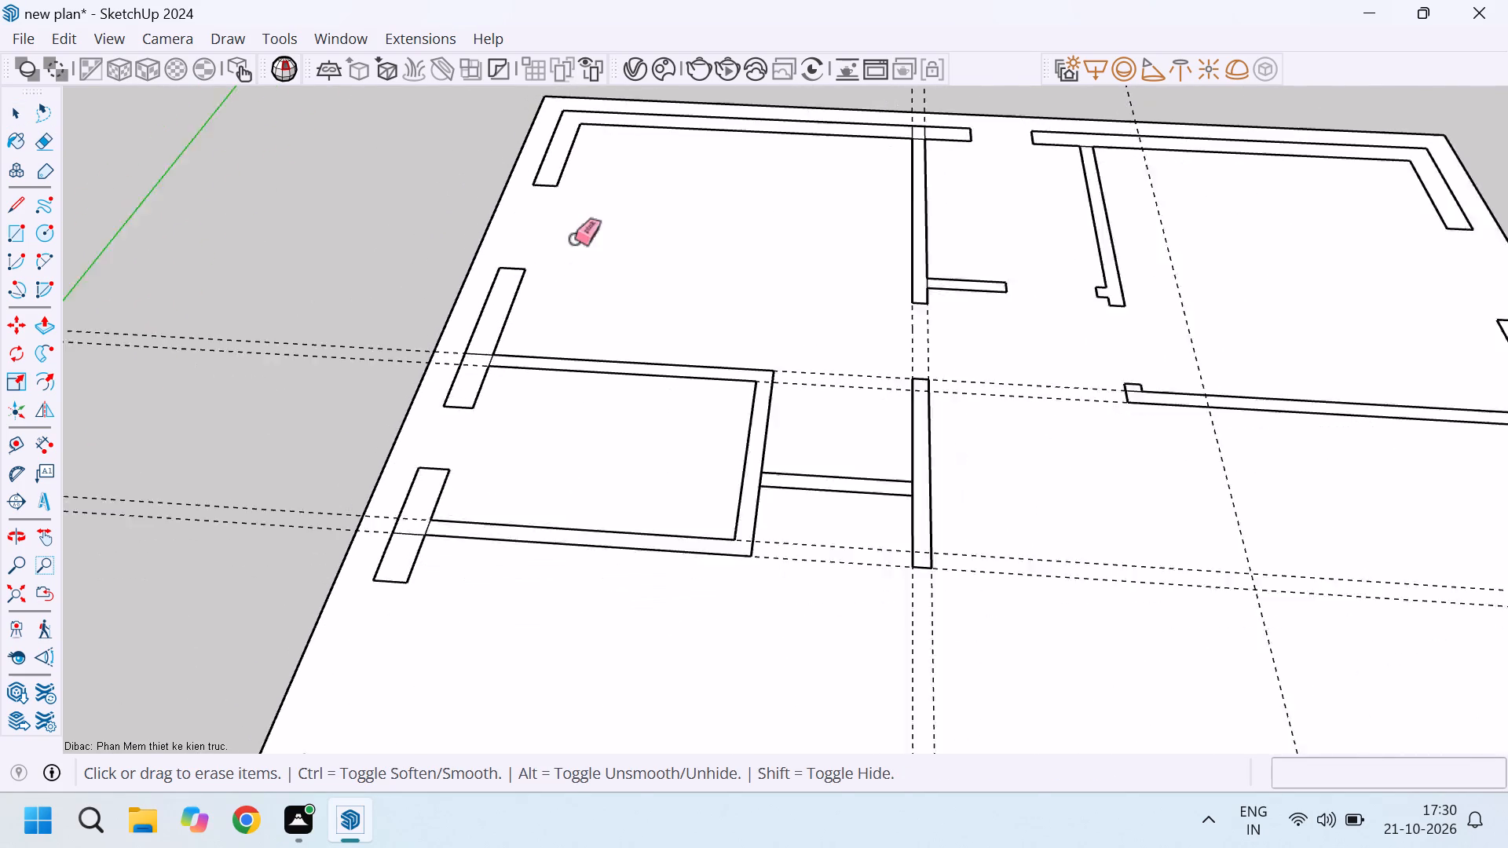
scroll(575, 240, "down", 2)
scroll(711, 322, "down", 3)
scroll(385, 322, "up", 4)
left_click_drag(496, 269, 485, 276)
left_click(484, 282)
left_click(431, 471)
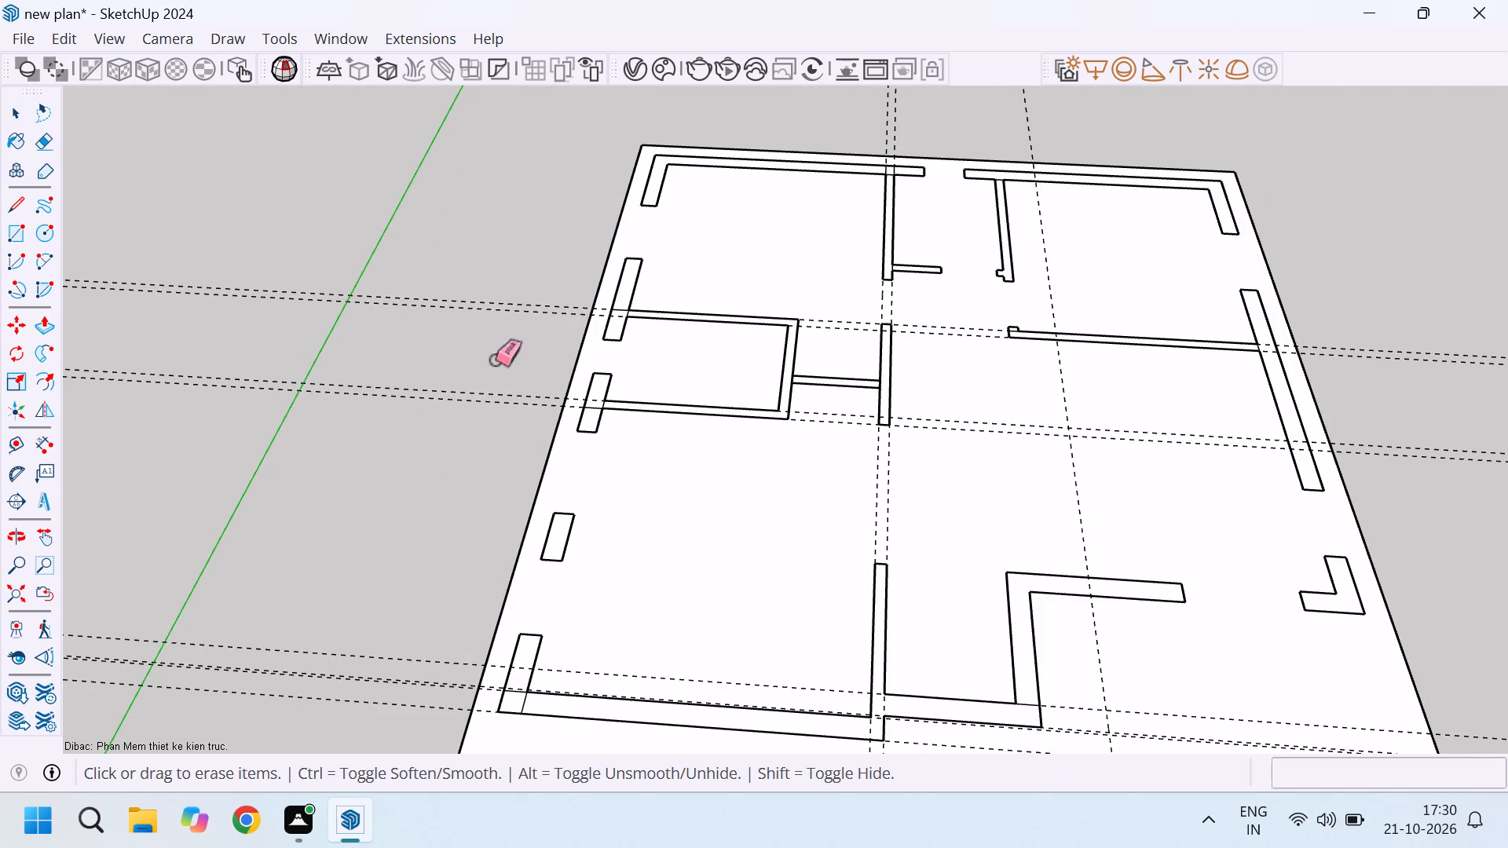
left_click(456, 432)
left_click_drag(450, 410, 467, 261)
left_click(468, 260)
Erase the remaining crosswise guide lines along the front wall and near the slab's front edge.
scroll(470, 283, "down", 7)
left_click_drag(417, 523, 412, 509)
left_click_drag(411, 503, 413, 439)
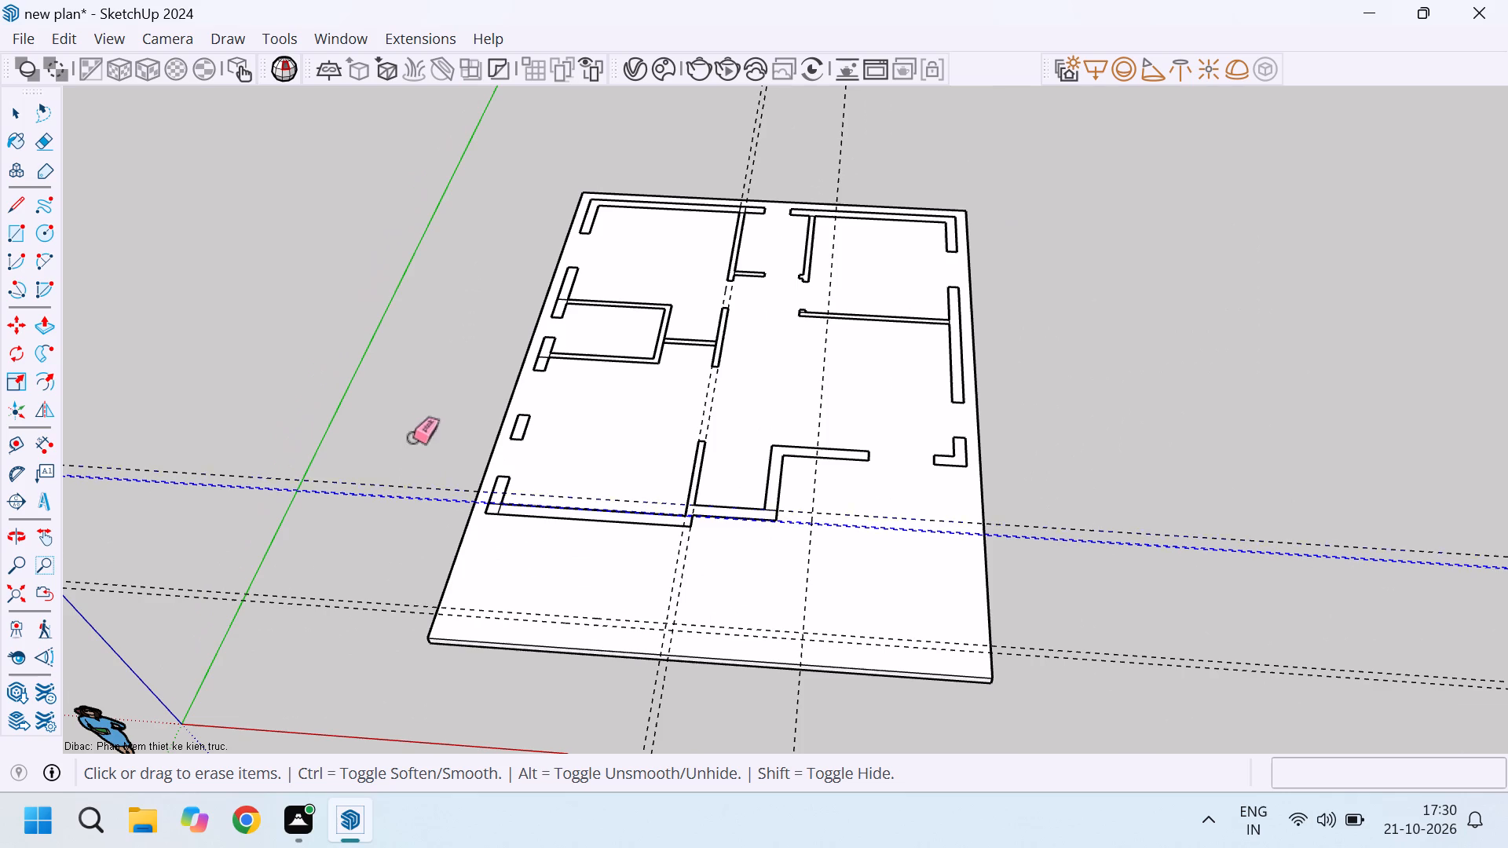
left_click_drag(413, 439, 414, 429)
left_click(354, 563)
left_click_drag(357, 571, 367, 616)
left_click_drag(367, 616, 366, 623)
Erase the remaining guide lines that run lengthwise through the plan.
scroll(671, 506, "down", 7)
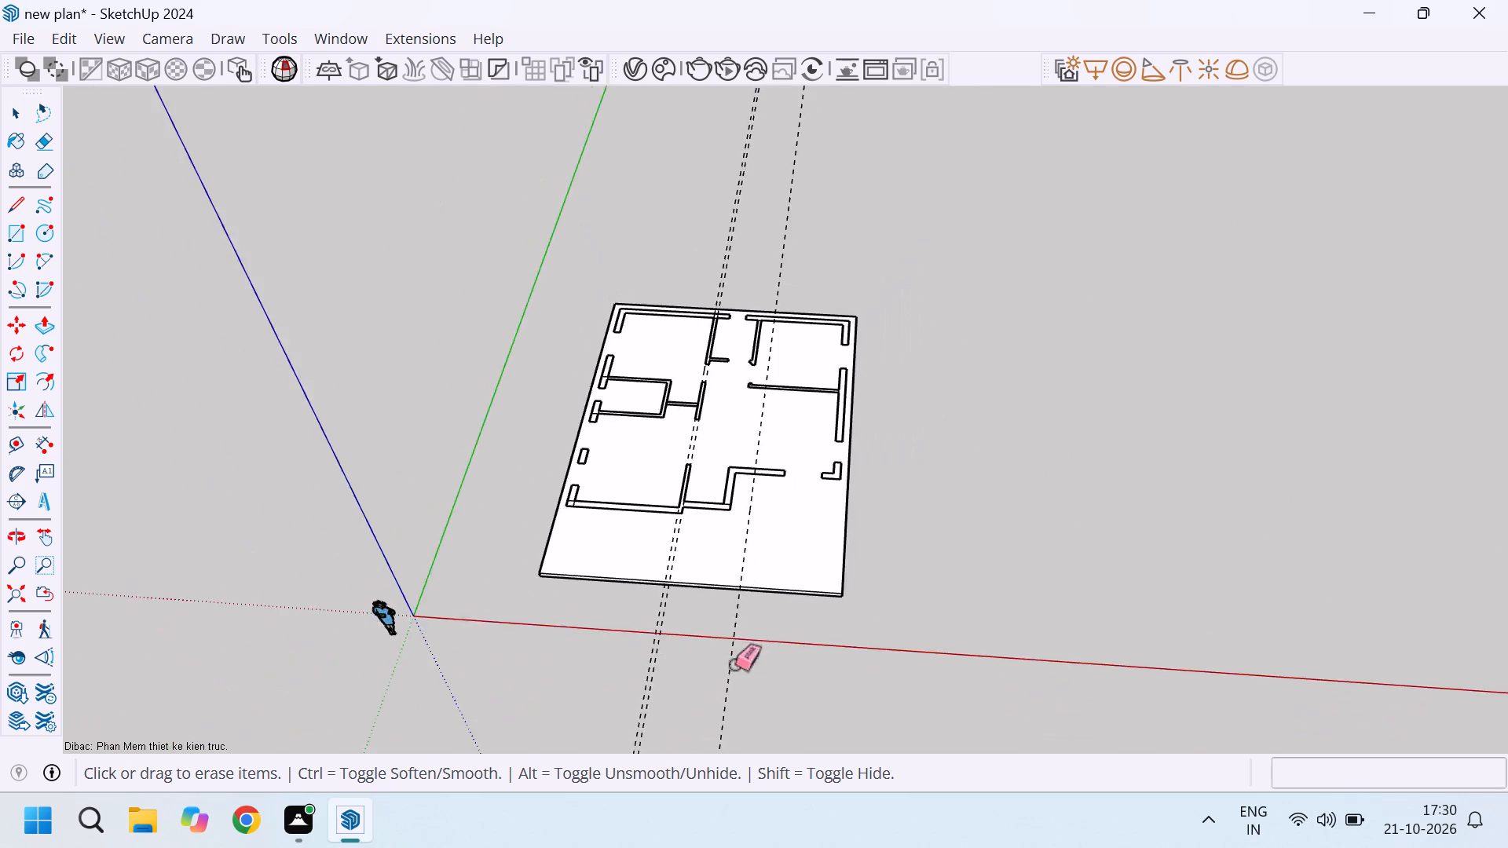
scroll(738, 666, "up", 4)
left_click_drag(778, 602, 562, 610)
left_click_drag(759, 606, 708, 600)
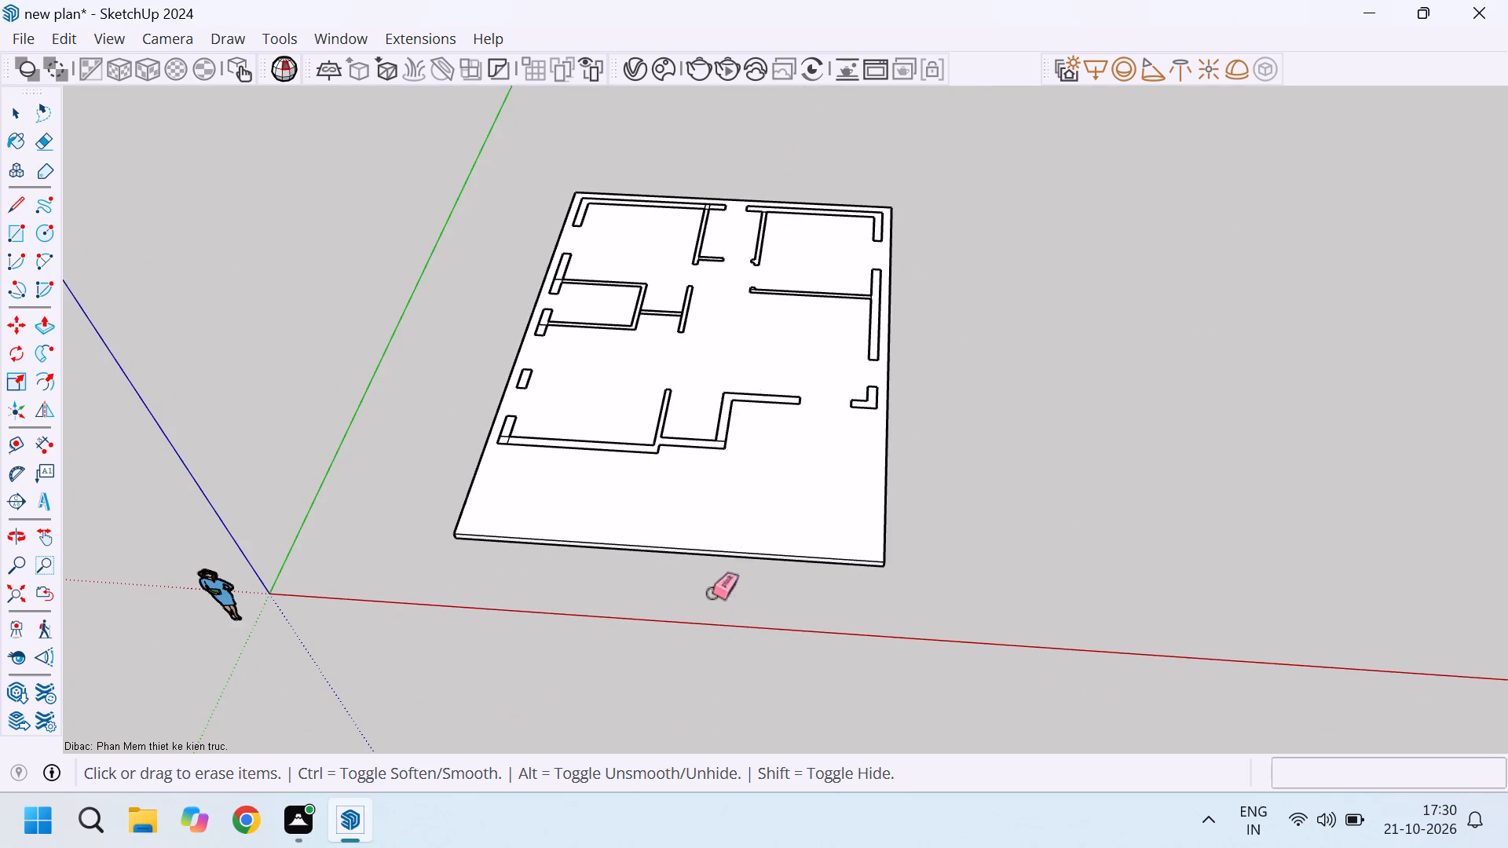
Erase the leftover junction line at the front corner of the stepped wall.
scroll(738, 413, "up", 13)
left_click(672, 507)
scroll(727, 431, "down", 4)
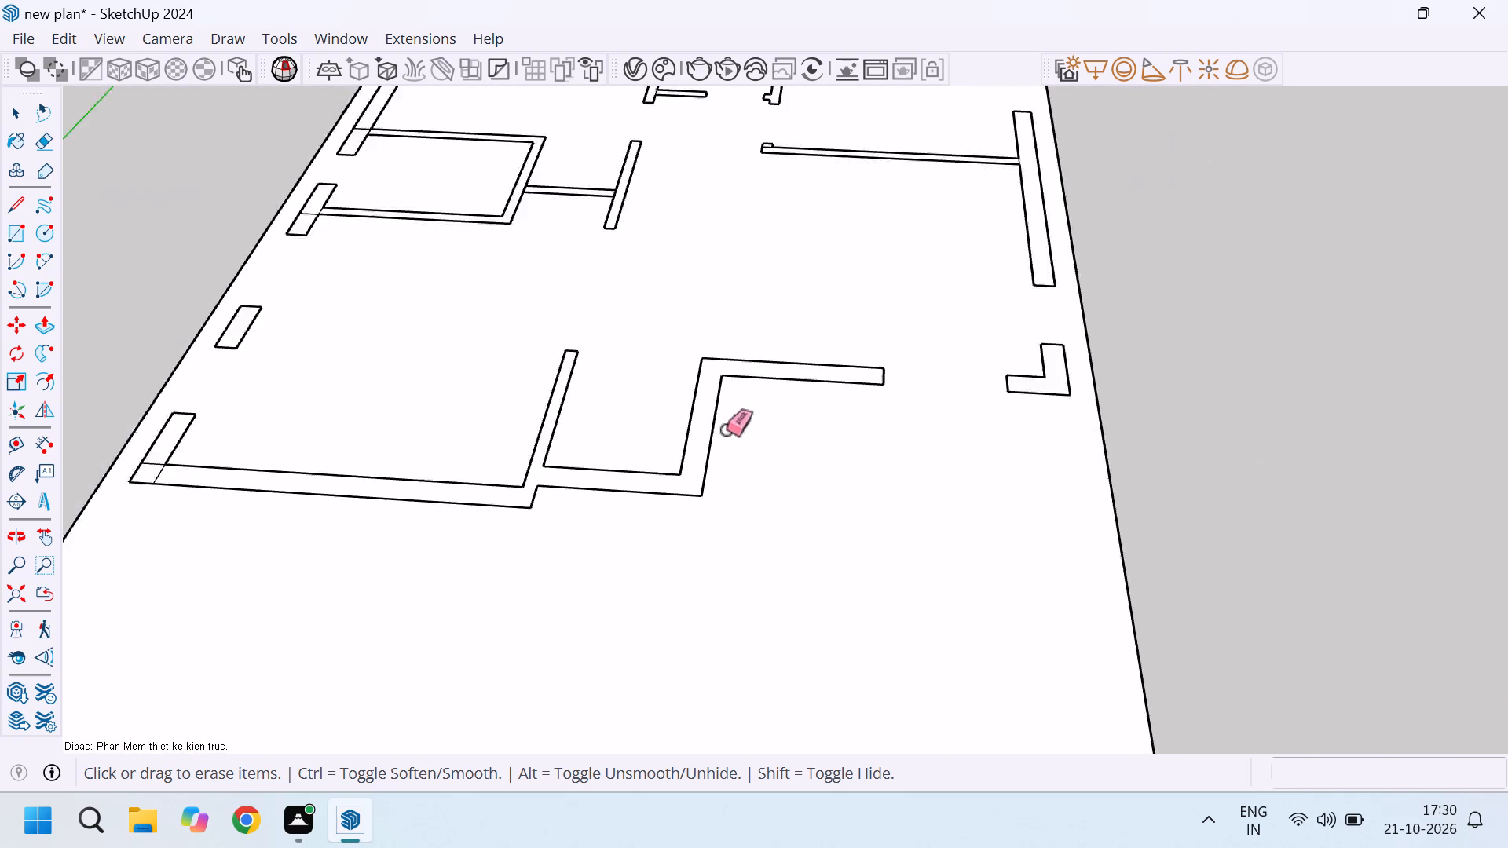
scroll(727, 431, "down", 11)
scroll(743, 426, "up", 4)
key("space")
Select all the wall outlines, bring up the LU SmartWall tools and run Make Face on the selection.
scroll(866, 455, "down", 5)
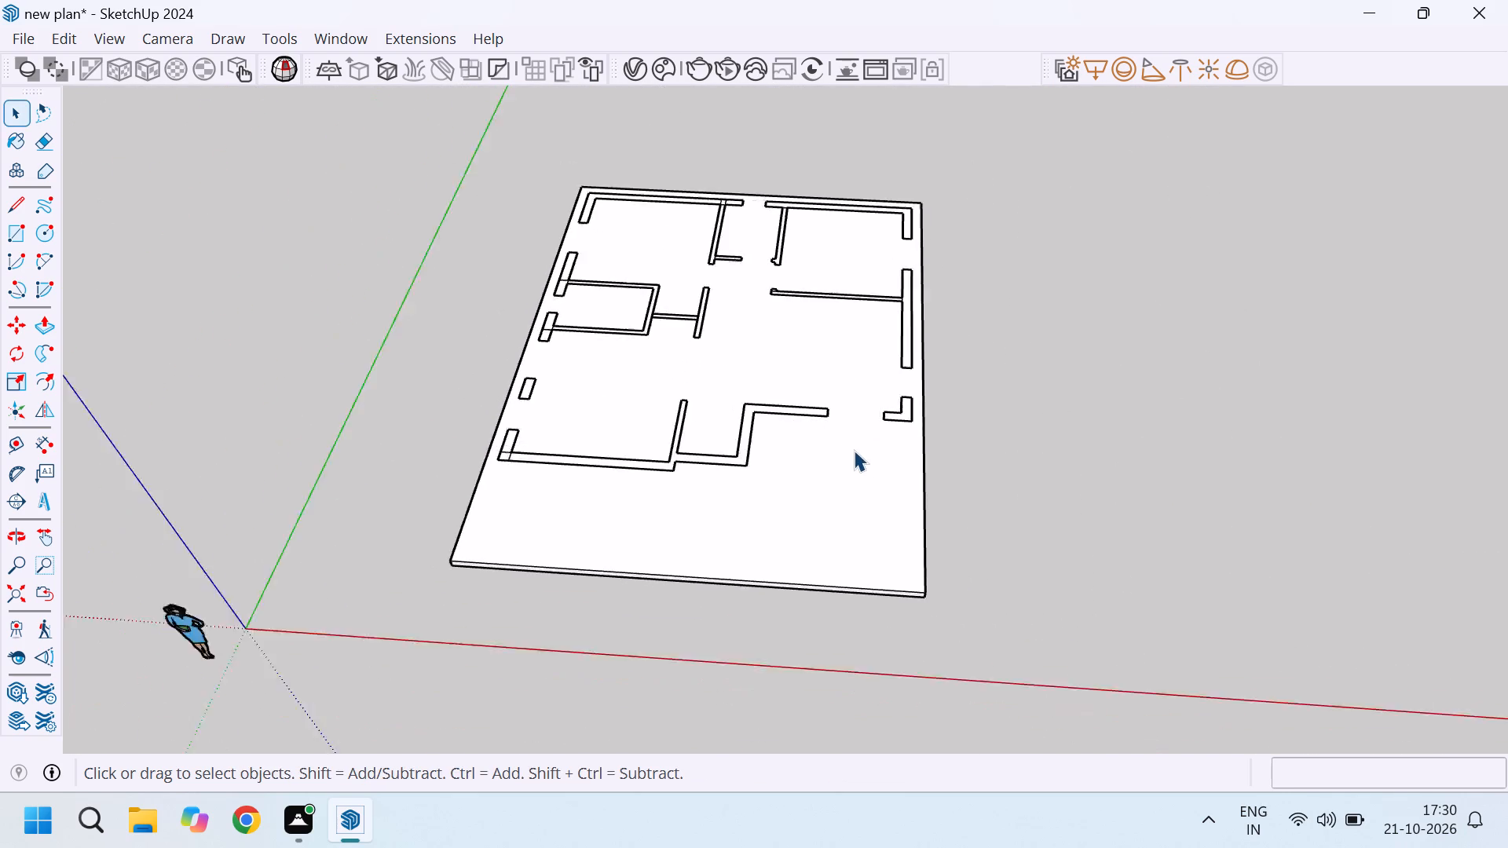
left_click_drag(517, 192, 949, 522)
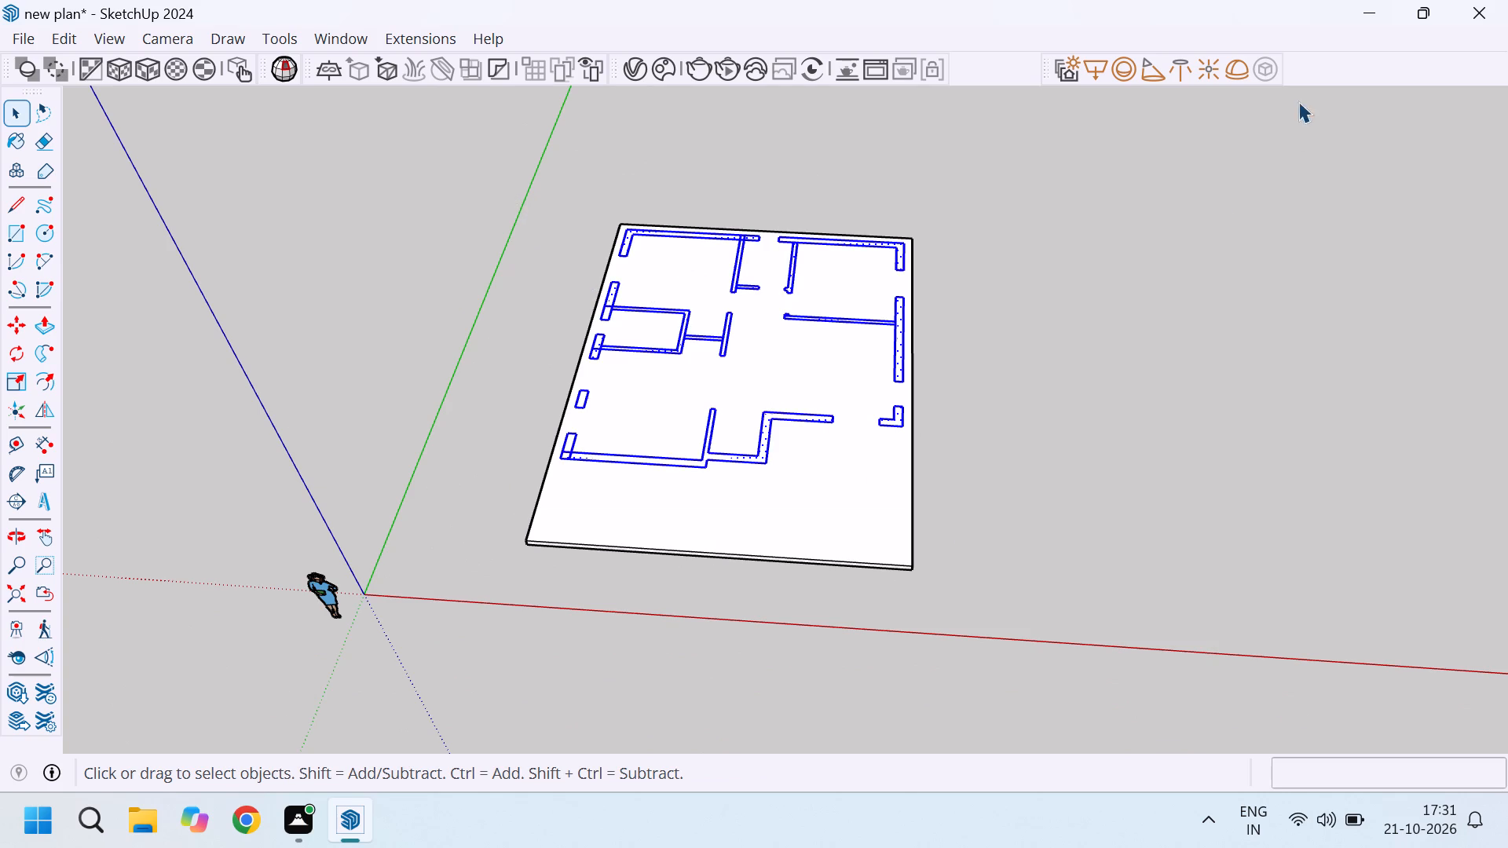
right_click(1319, 74)
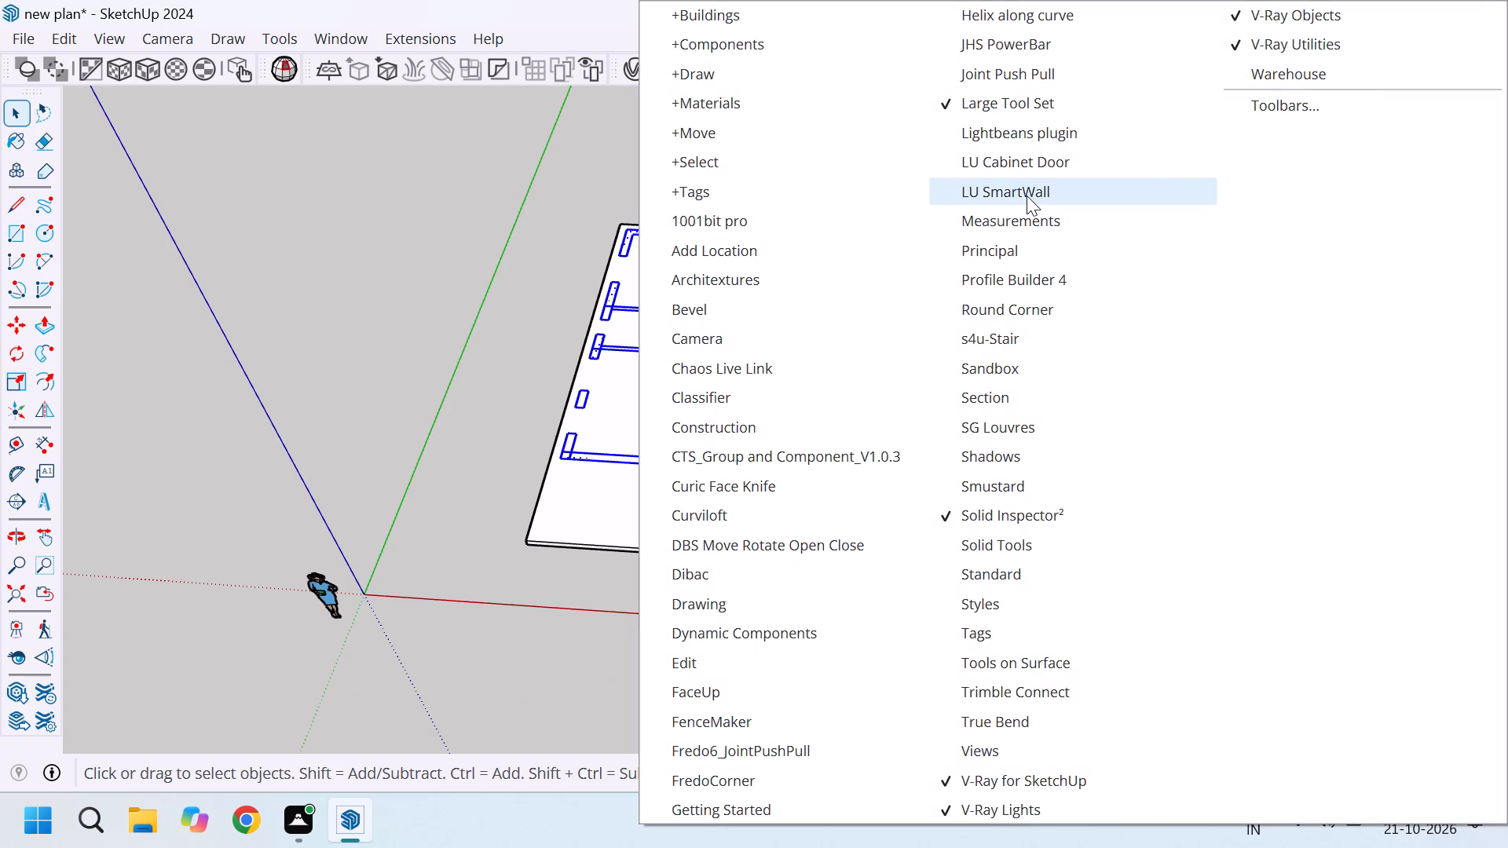
left_click(1028, 193)
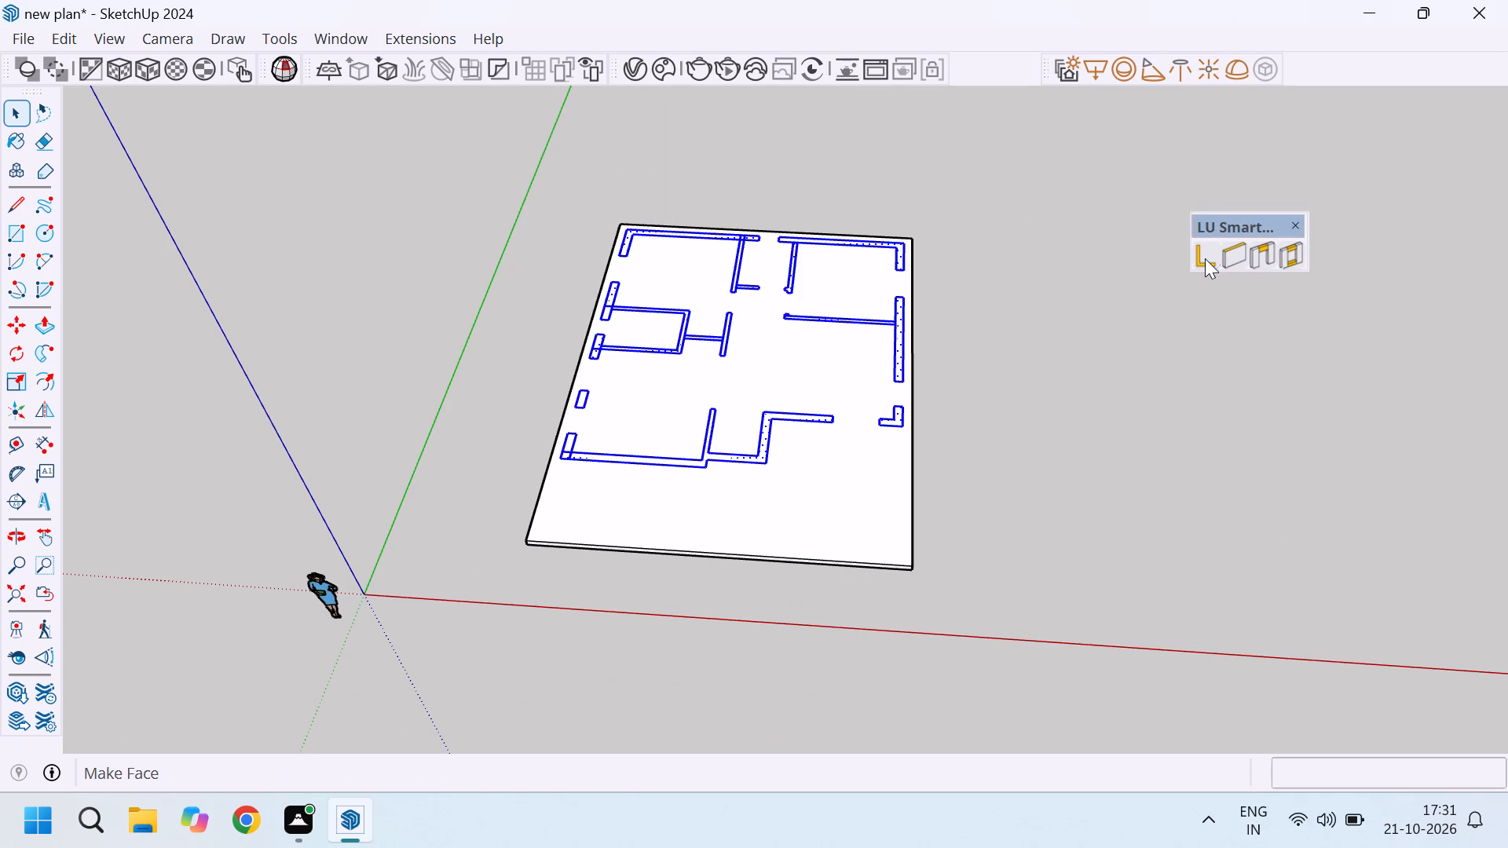
left_click(1205, 258)
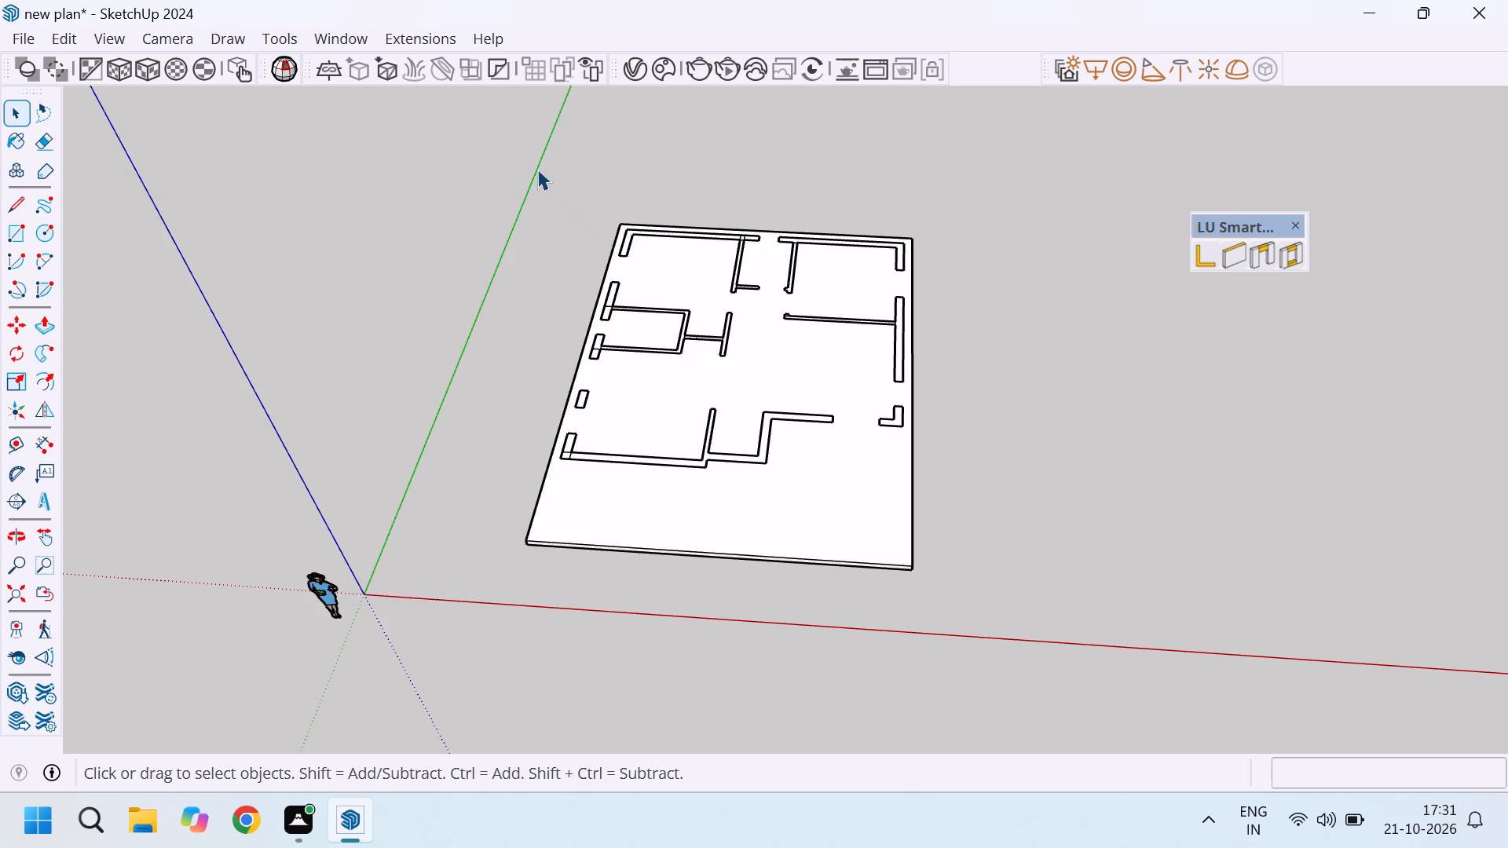
Reselect all the wall outlines and run LU SmartWall's Make Face on them again.
left_click_drag(537, 169, 1016, 538)
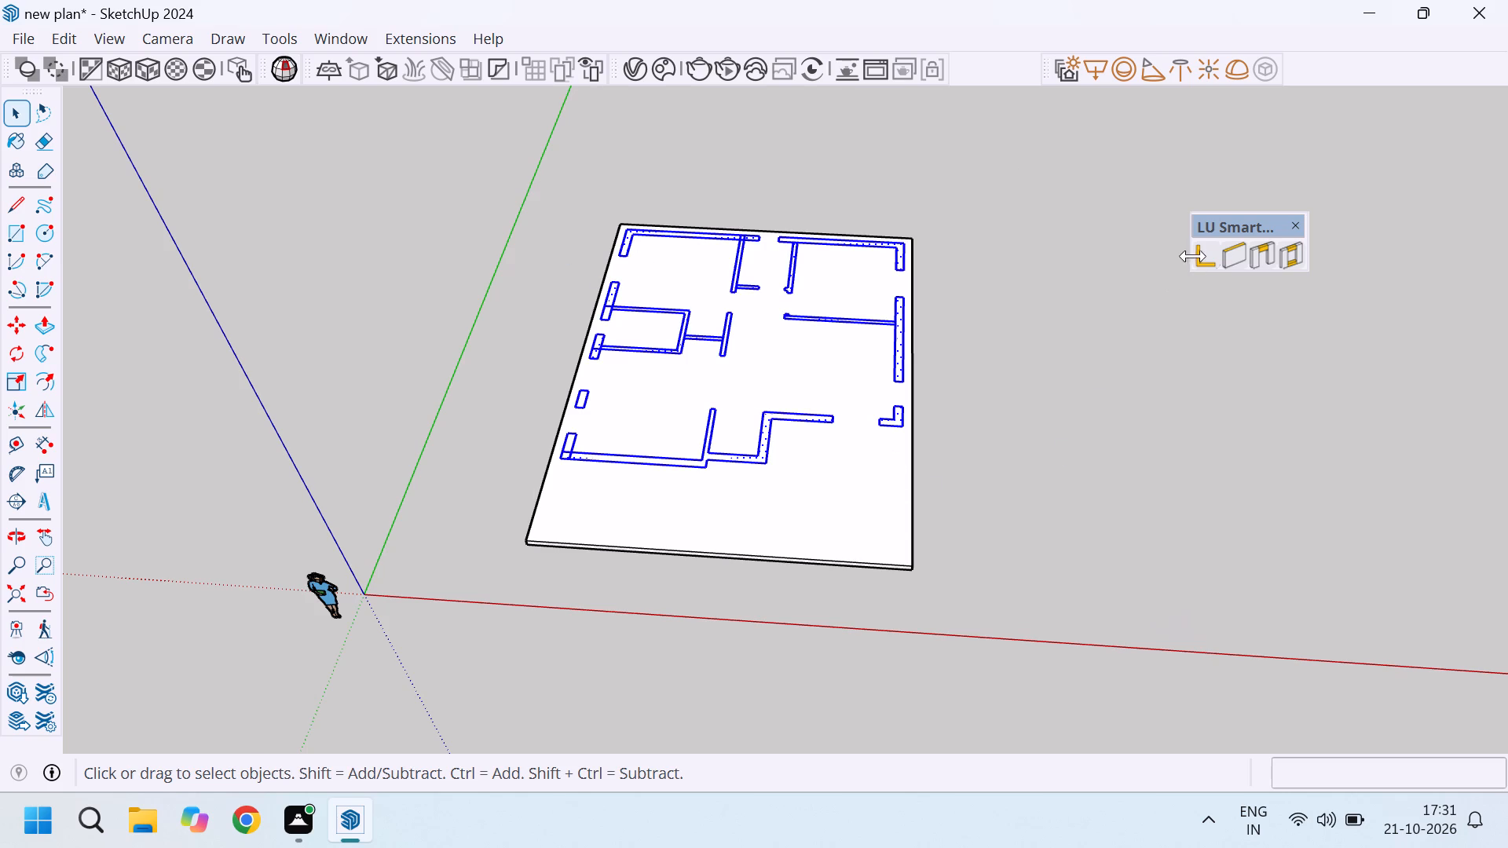
left_click(1200, 254)
scroll(921, 427, "up", 4)
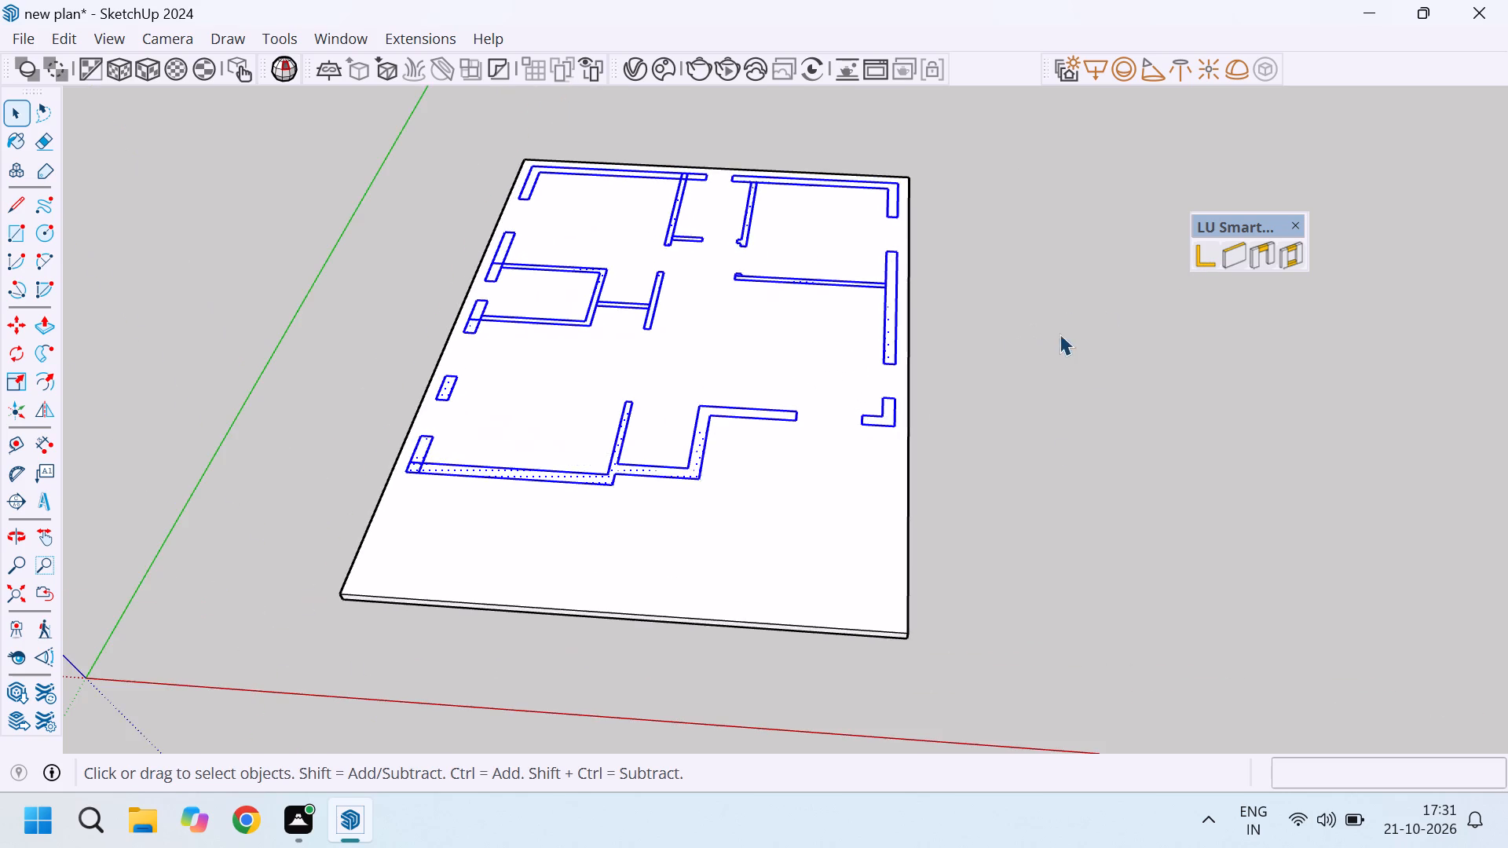
middle_click_drag(962, 402, 1048, 335)
left_click(1209, 257)
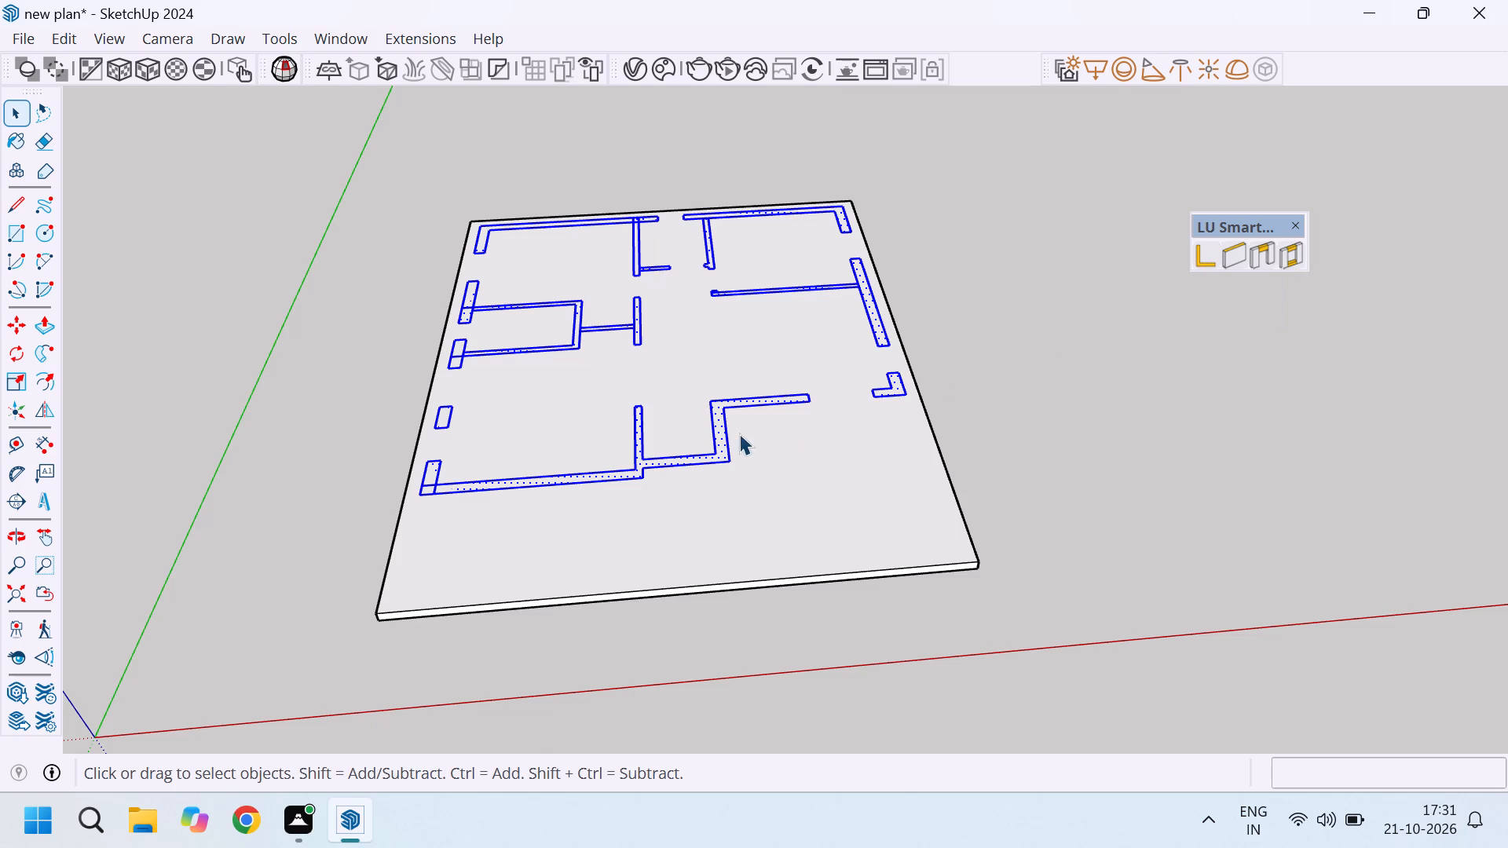
left_click(722, 411)
scroll(756, 411, "down", 4)
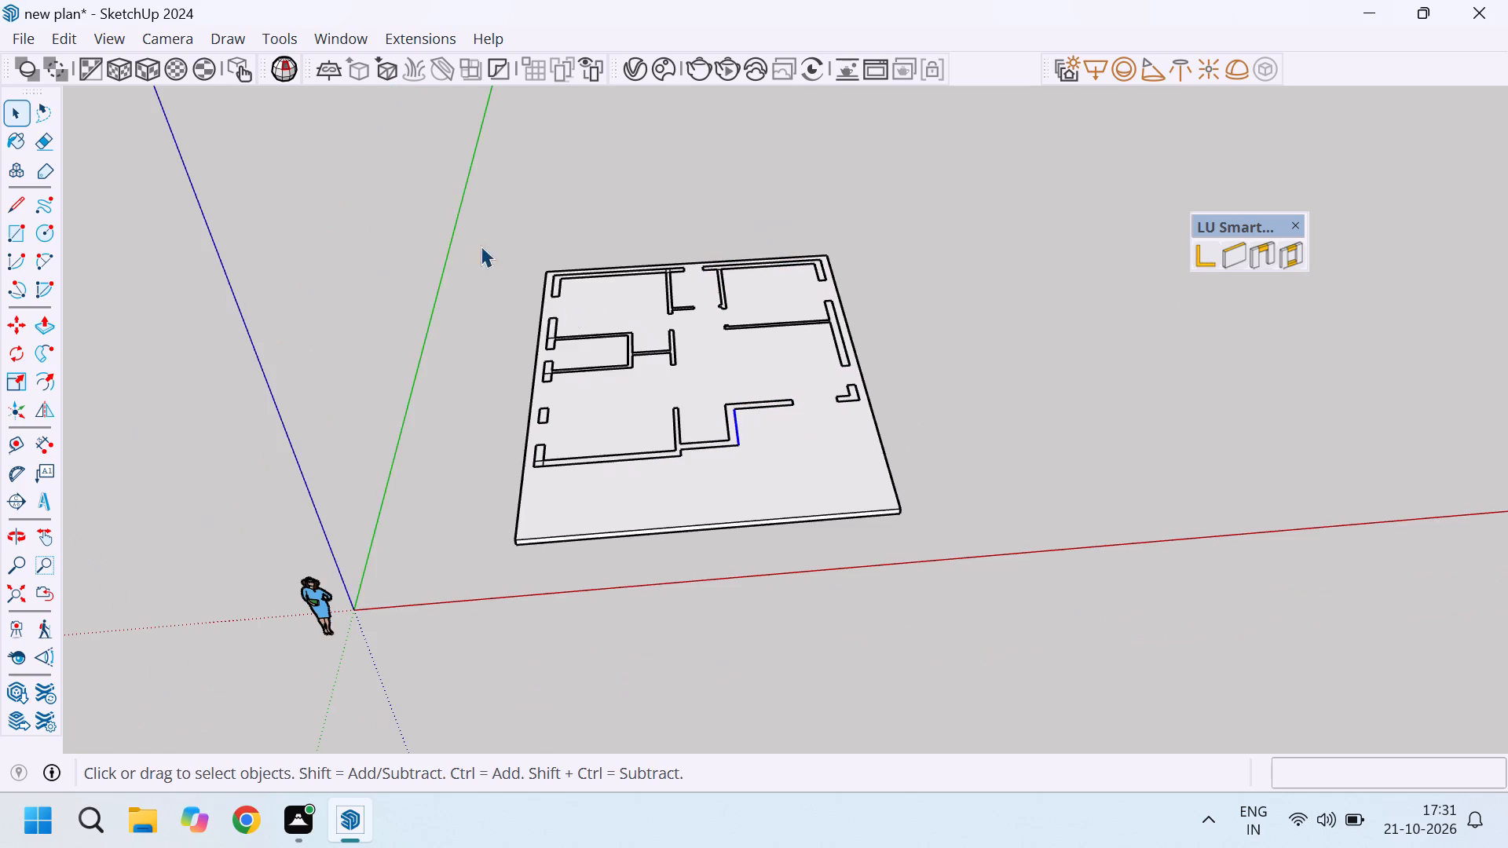
Erase the leftover junction lines where the small side room's rear wall meets the outer wall pier.
left_click_drag(460, 210, 964, 514)
scroll(561, 356, "up", 11)
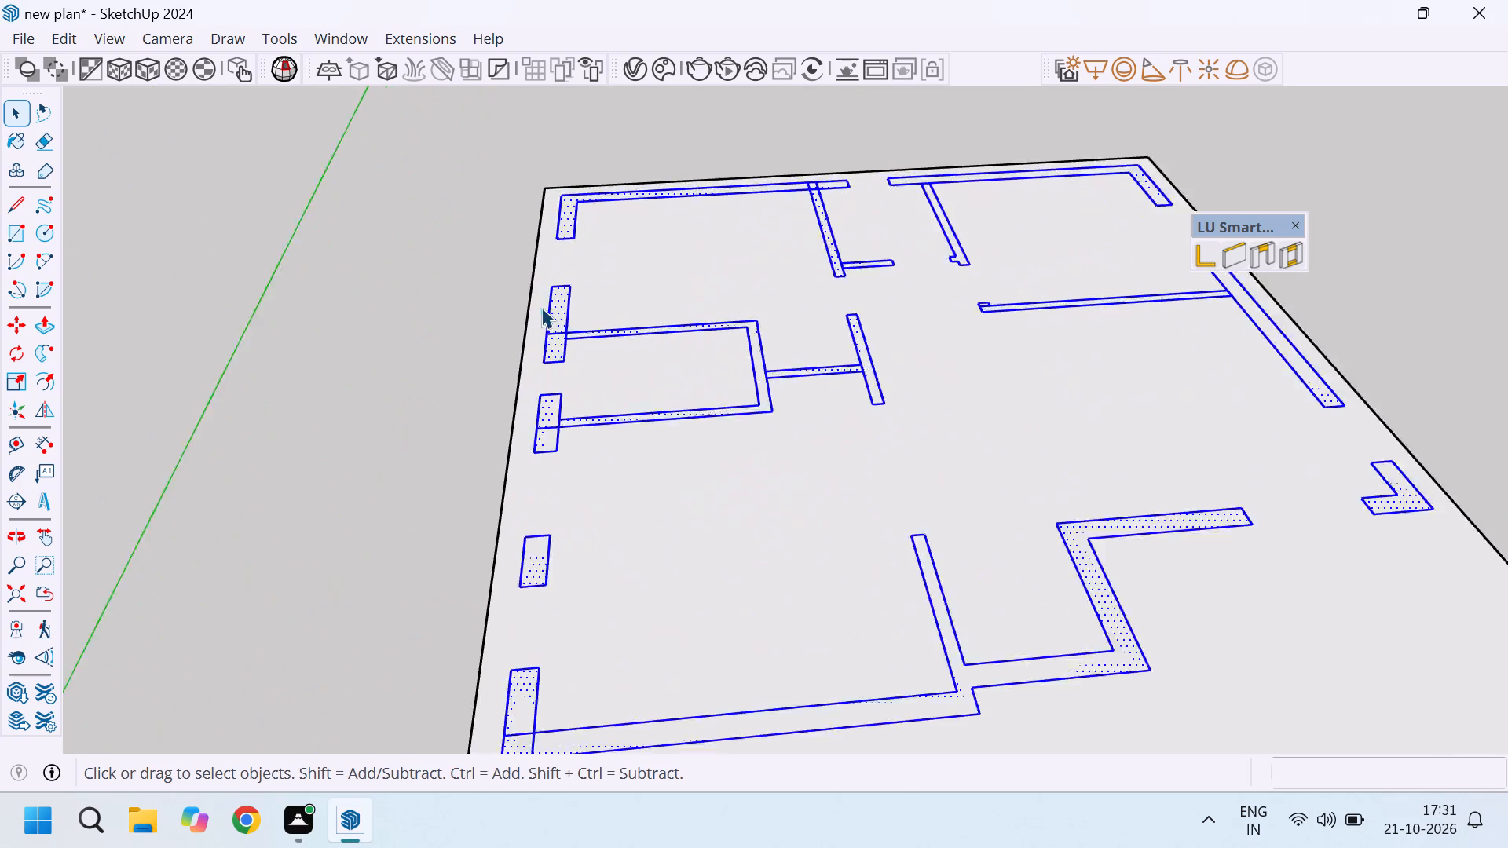
scroll(561, 337, "up", 10)
scroll(557, 374, "down", 6)
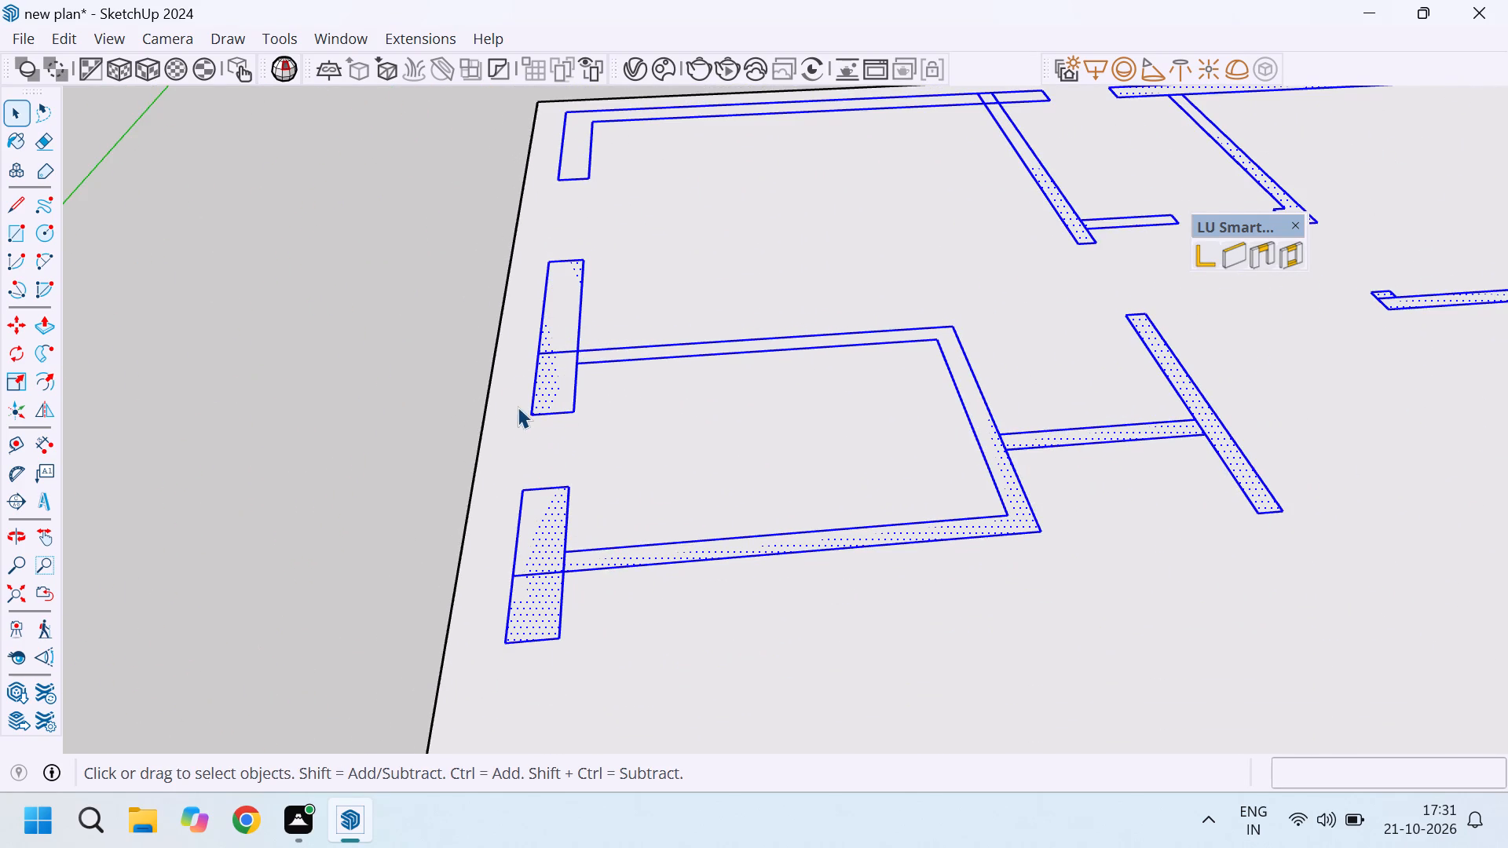
key("e")
scroll(533, 384, "up", 4)
left_click_drag(558, 356, 560, 339)
key("space")
scroll(579, 351, "down", 8)
scroll(603, 357, "up", 12)
key("e")
scroll(555, 341, "up", 6)
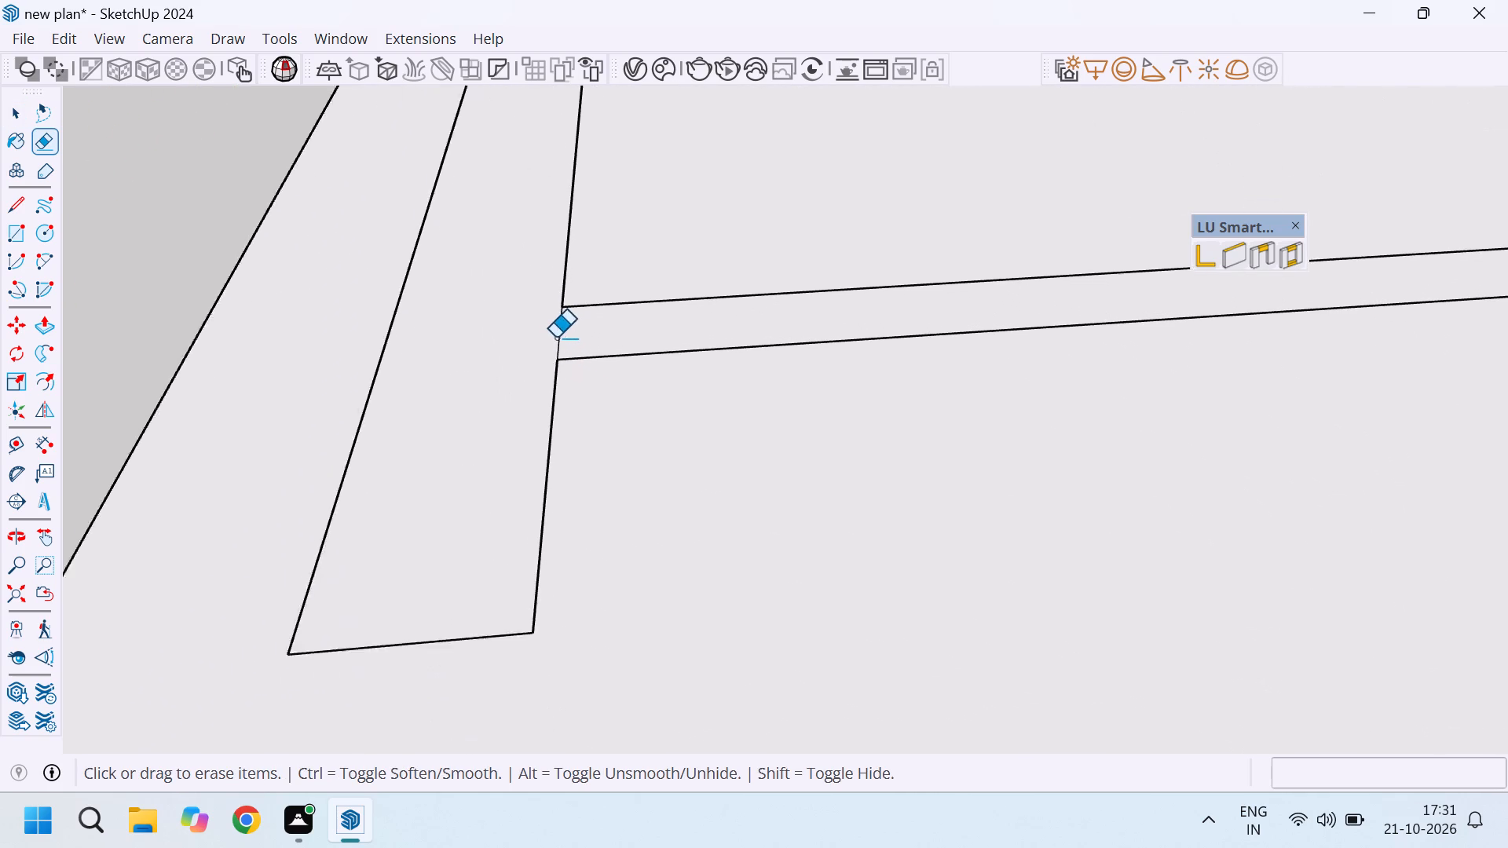
left_click_drag(573, 340, 550, 337)
key("space")
scroll(558, 374, "down", 20)
scroll(558, 374, "down", 2)
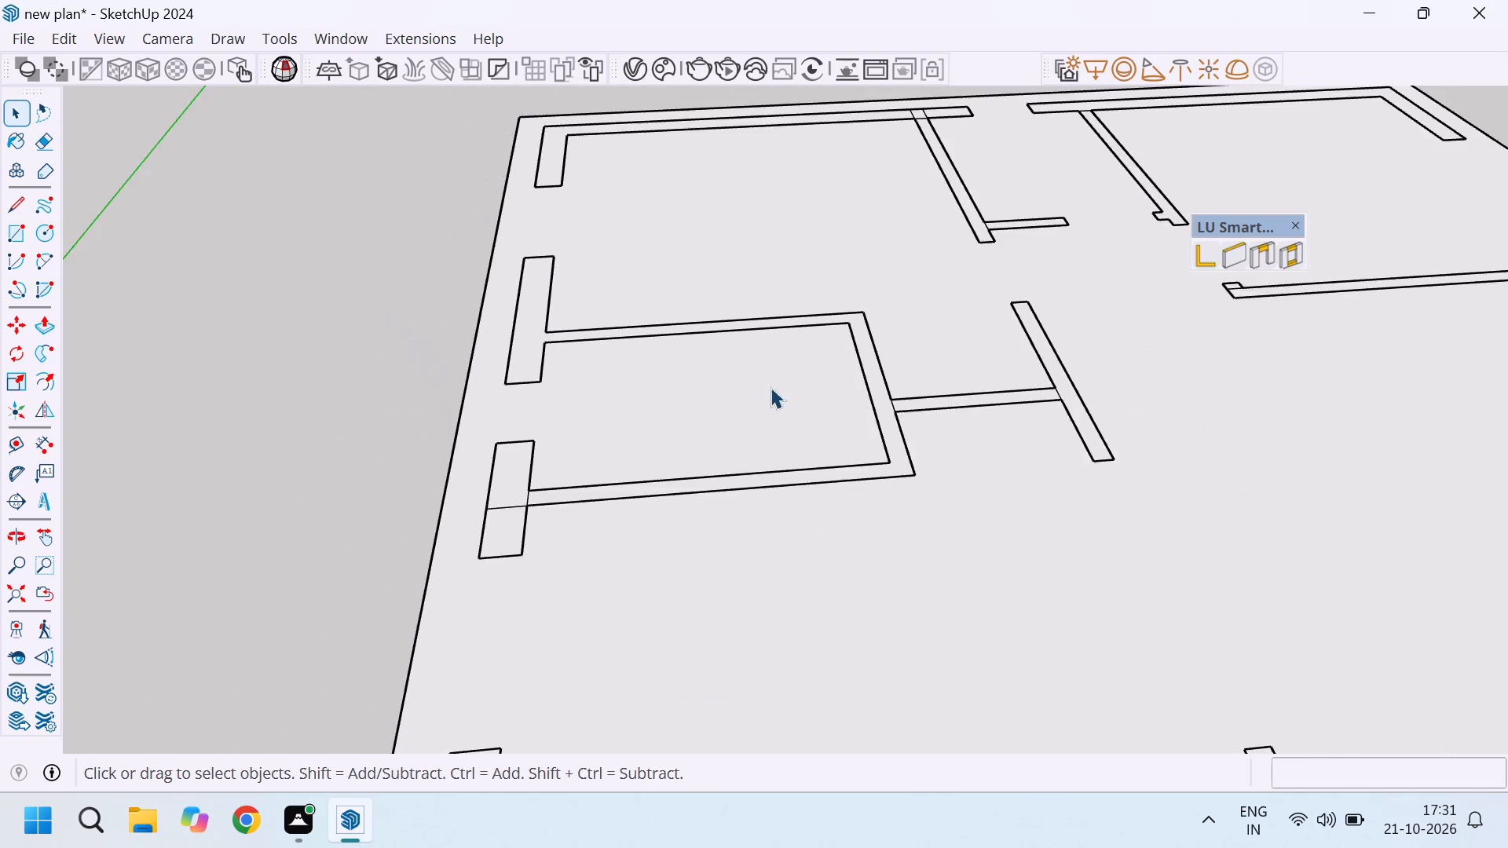
Erase the junction lines where the short connecting wall meets the T-shaped partition and where the short stub meets the rear partition.
scroll(786, 384, "down", 5)
scroll(918, 378, "up", 15)
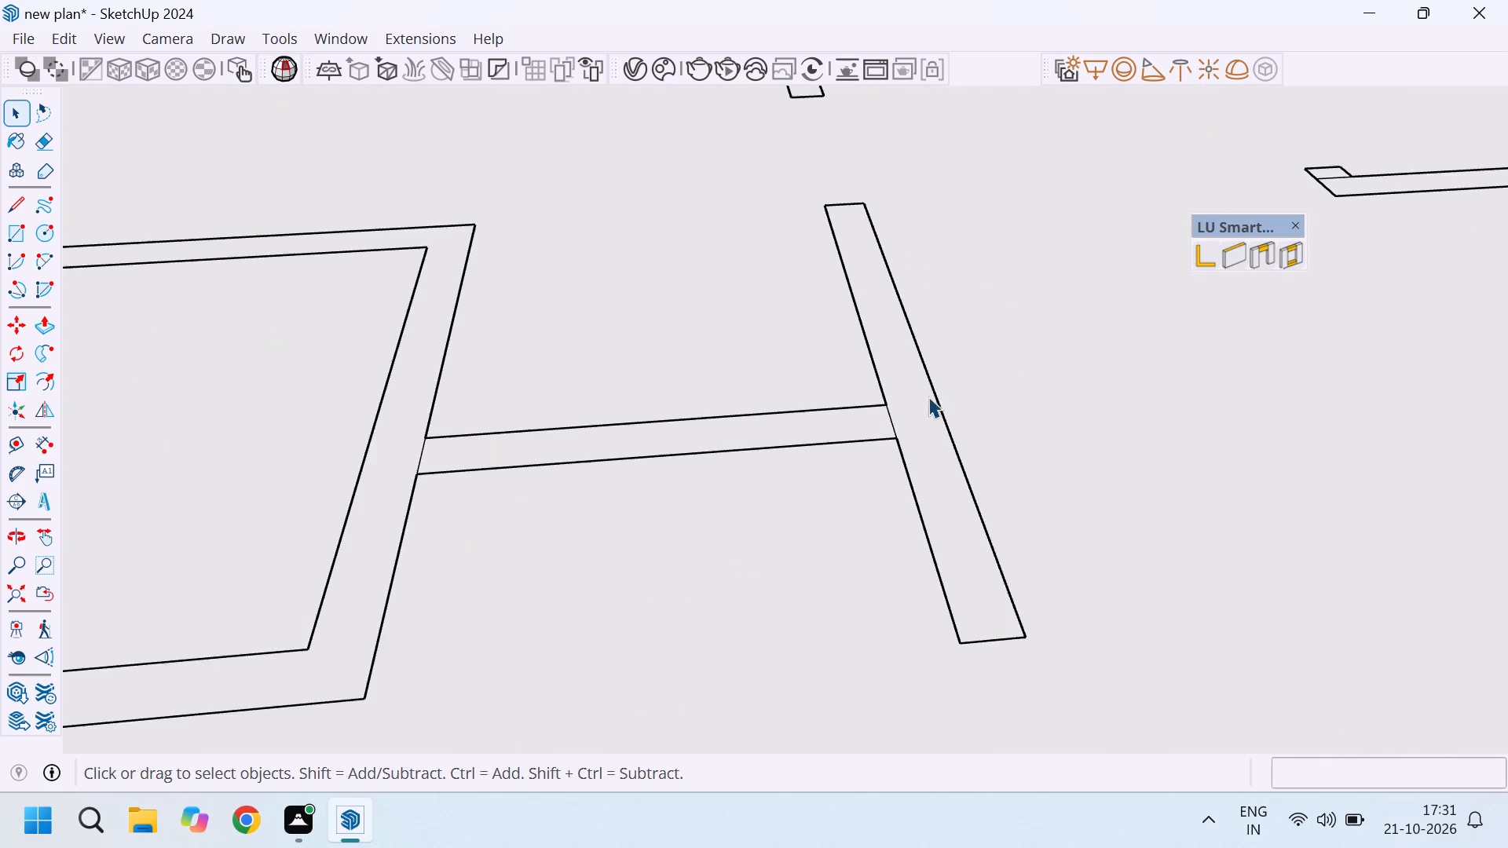
key("e")
scroll(874, 397, "up", 5)
left_click_drag(915, 439, 901, 440)
scroll(810, 460, "down", 15)
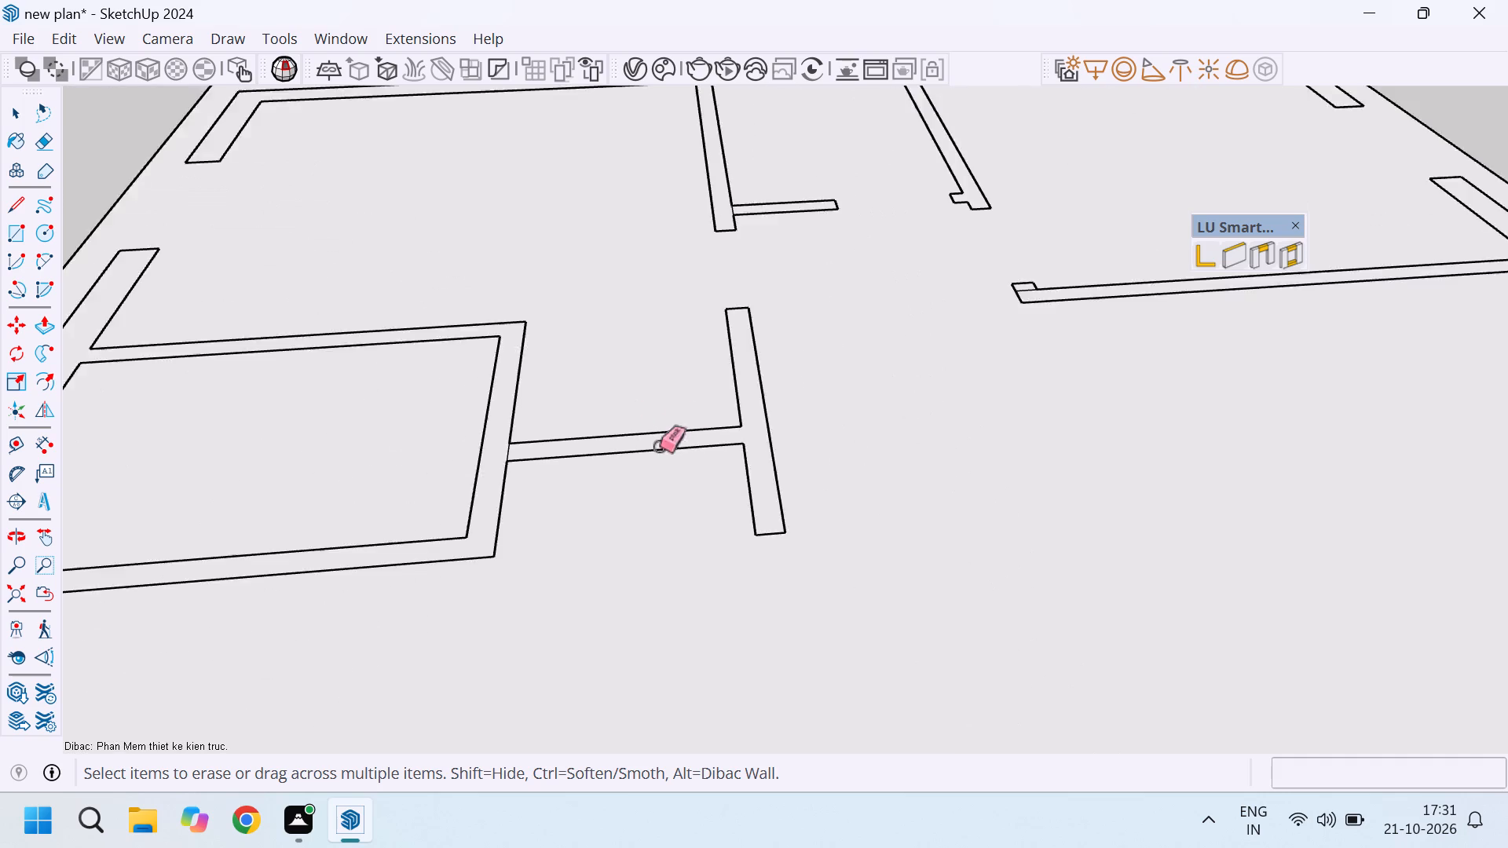
scroll(660, 448, "down", 6)
scroll(738, 306, "up", 18)
left_click(708, 298)
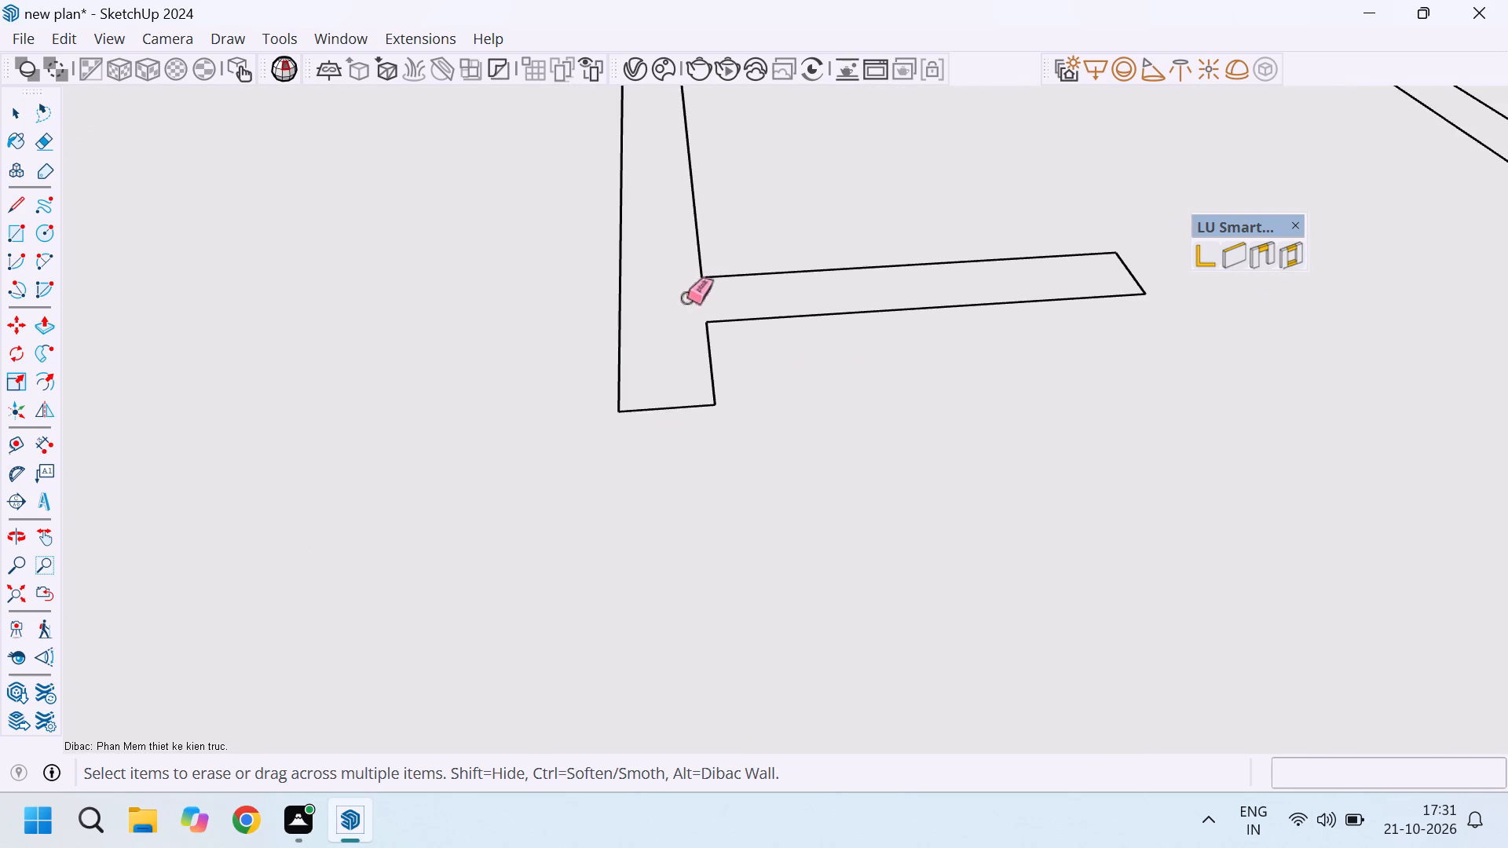
Erase the junction lines where the two rear partitions meet the back outer wall.
scroll(670, 322, "down", 19)
scroll(685, 243, "up", 17)
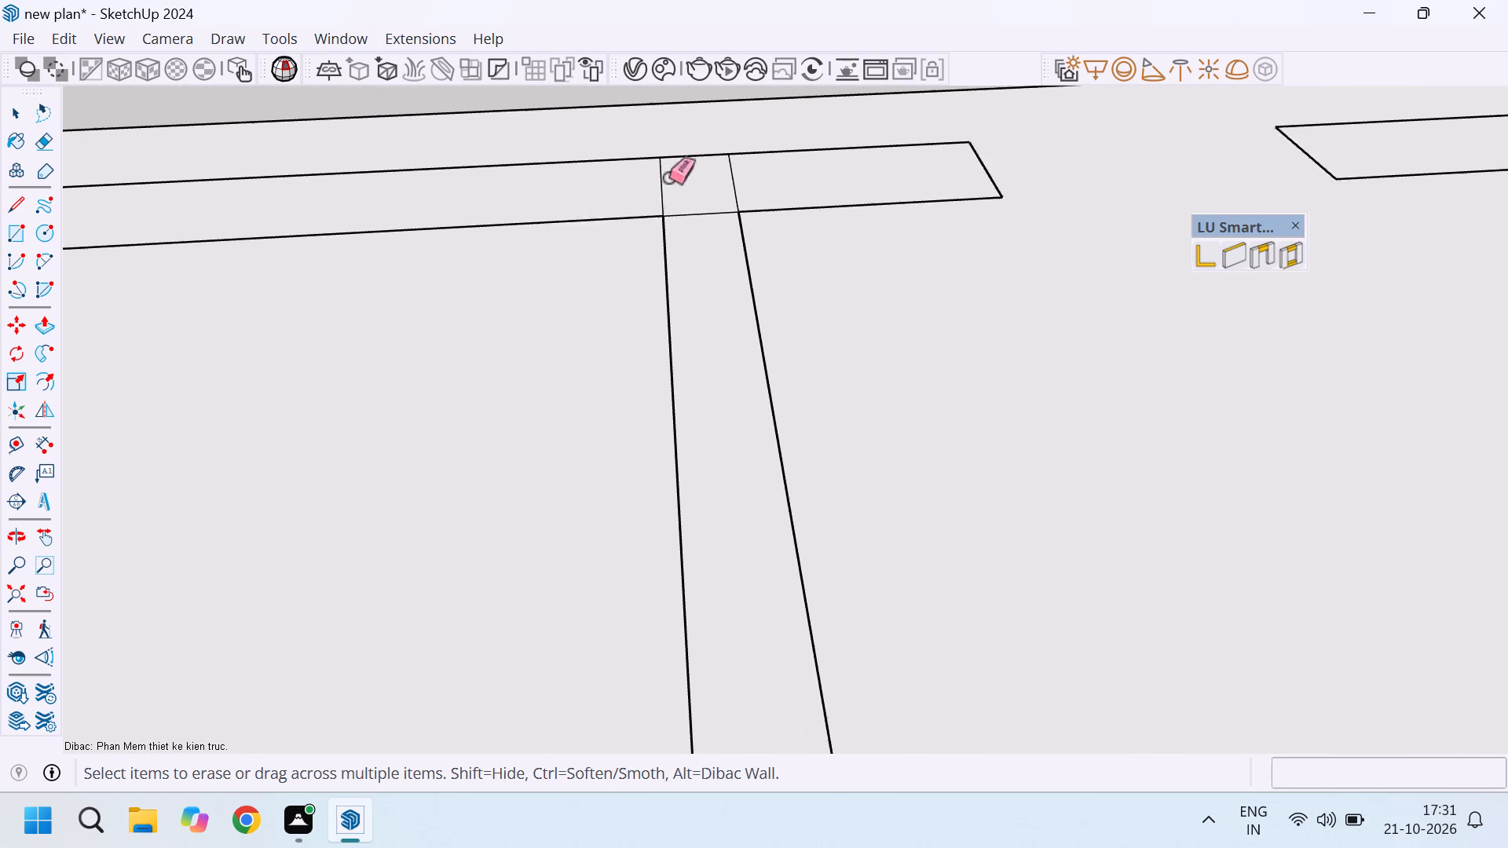
left_click_drag(661, 187, 739, 188)
left_click_drag(714, 200, 719, 241)
scroll(718, 240, "down", 9)
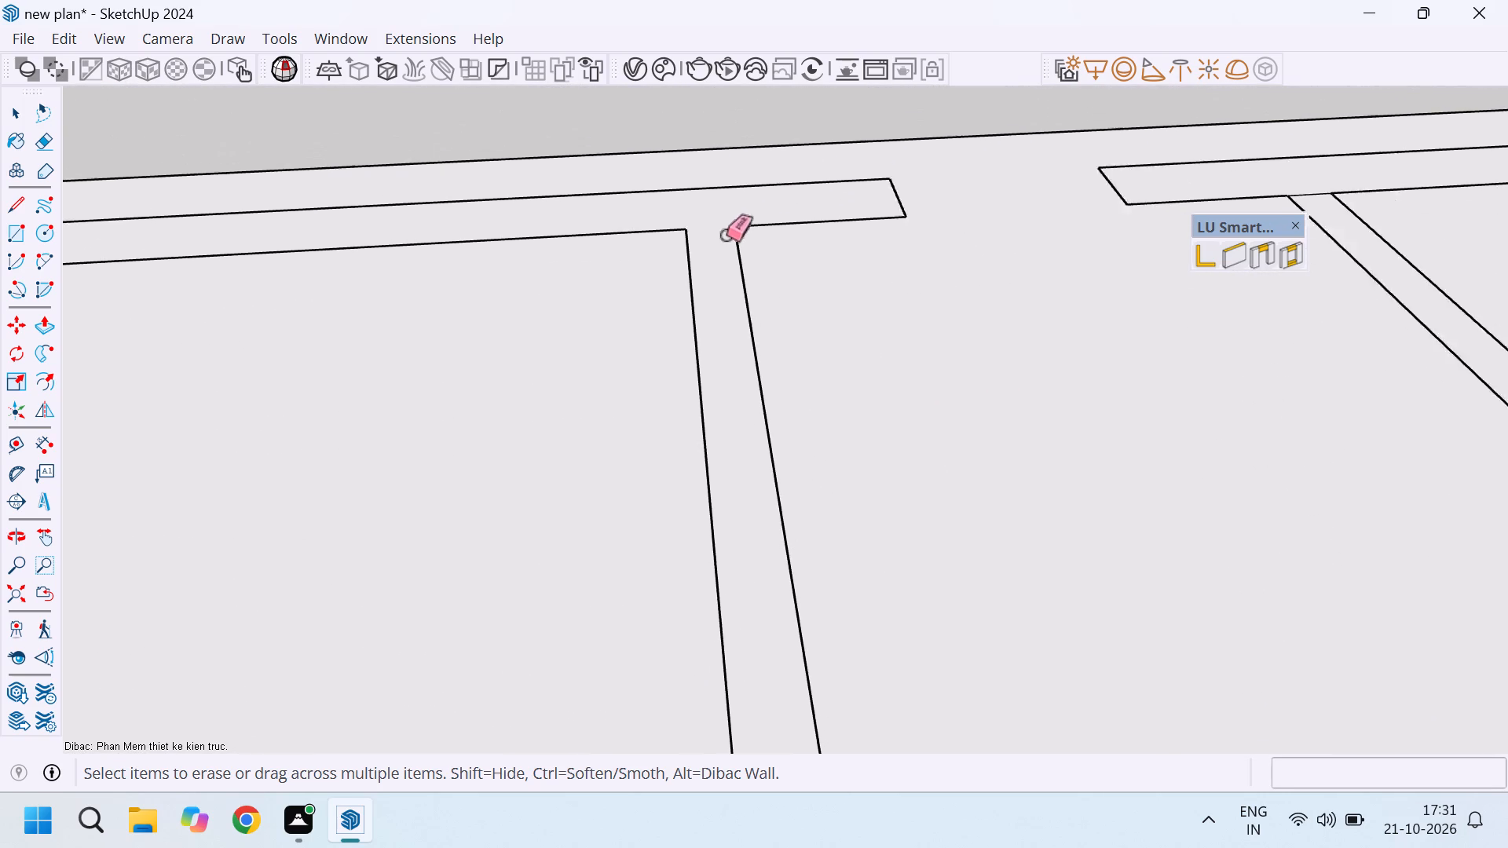
scroll(727, 236, "down", 10)
scroll(939, 216, "up", 11)
left_click_drag(1034, 214, 1024, 217)
scroll(855, 265, "down", 20)
scroll(855, 265, "down", 2)
scroll(509, 275, "down", 6)
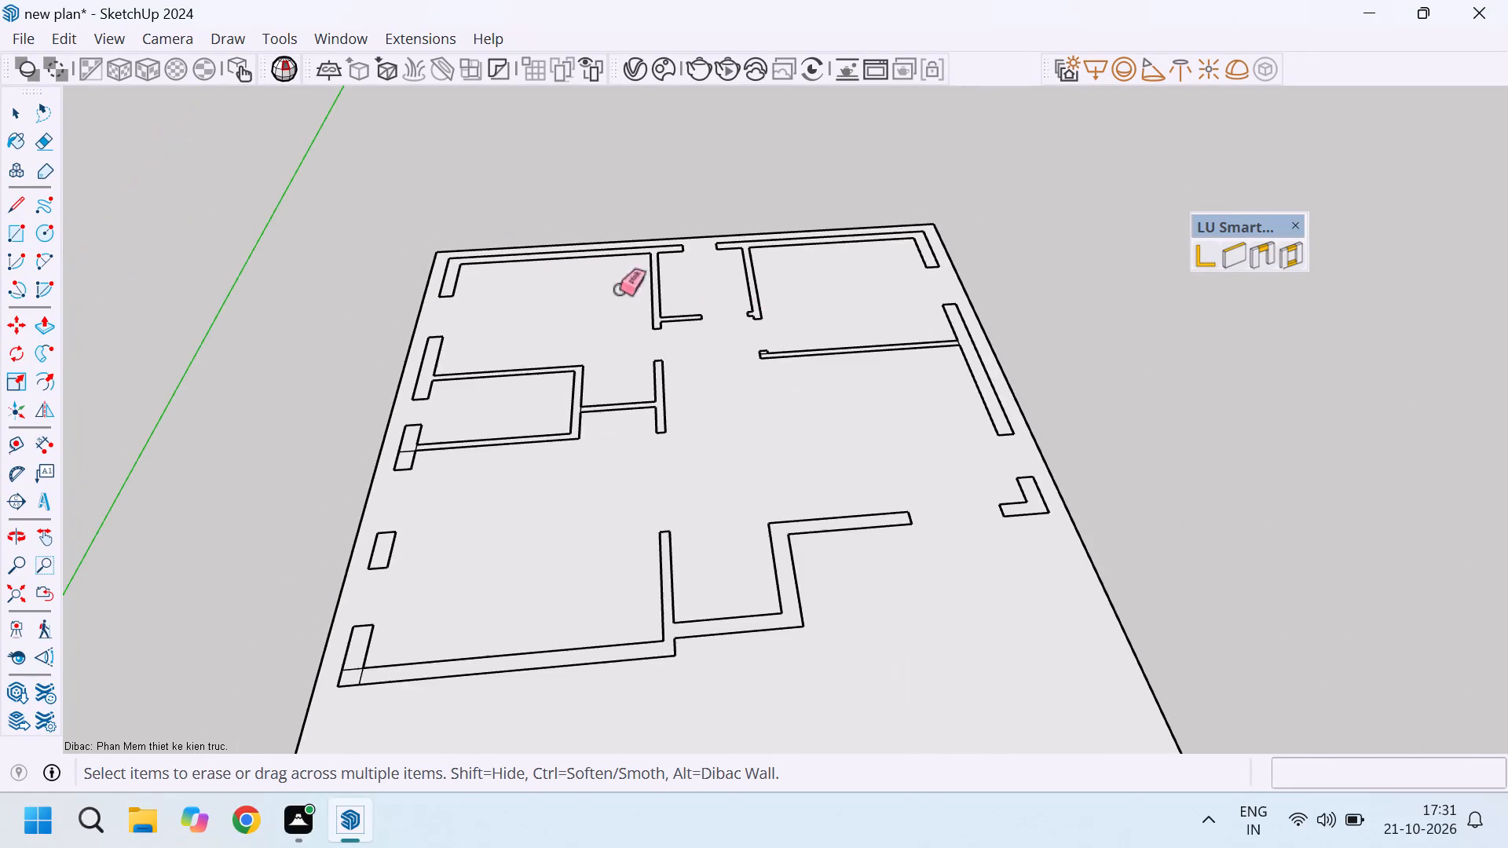
Erase the junction lines where the long partition meets the outer wall and across the small side room's front pier.
scroll(986, 397, "up", 6)
scroll(957, 321, "up", 12)
left_click_drag(914, 293, 906, 293)
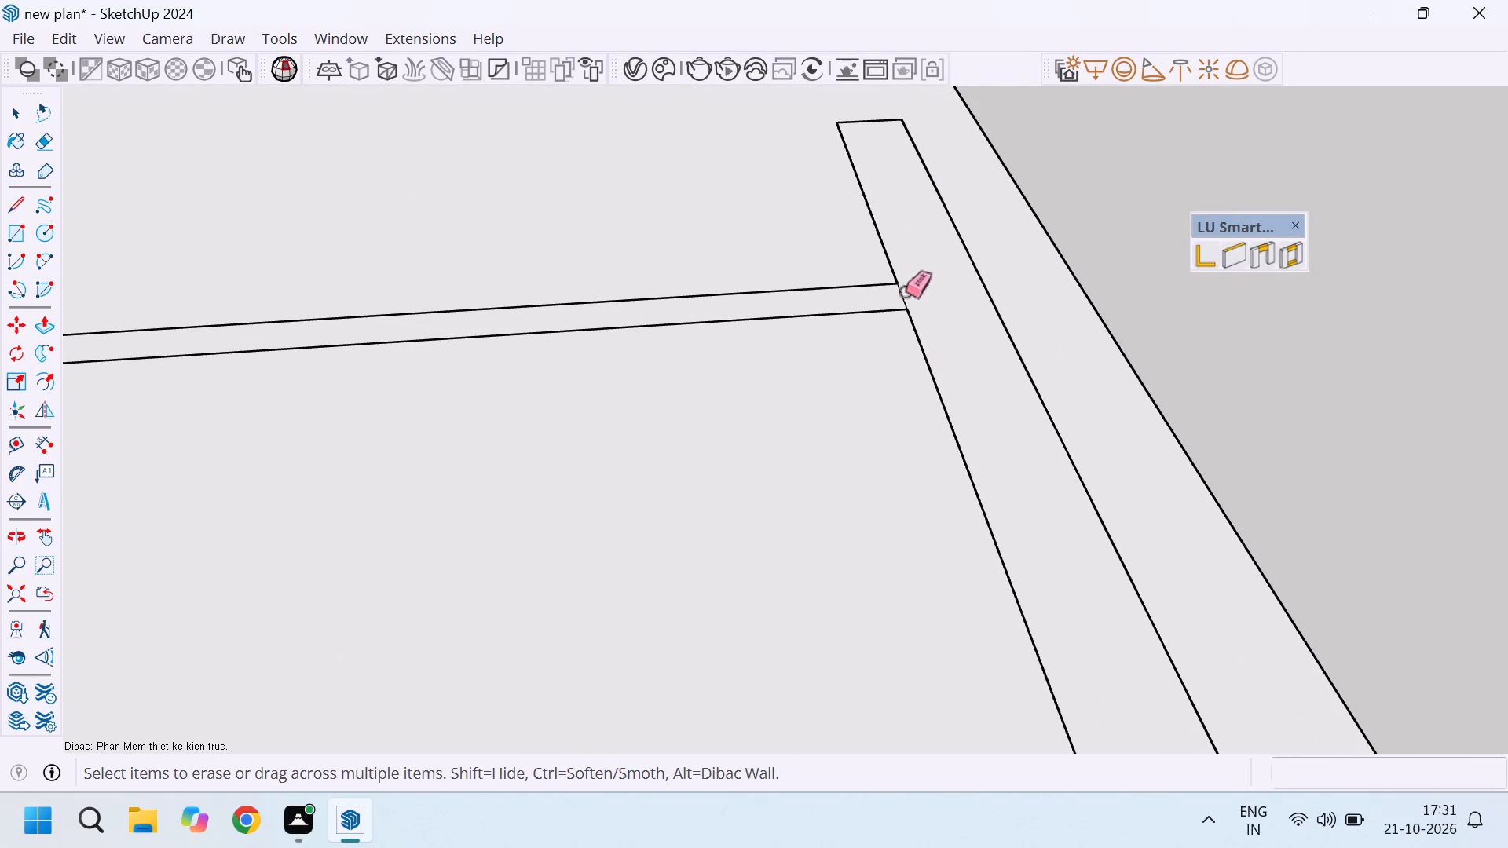
left_click_drag(906, 293, 895, 297)
scroll(892, 230, "down", 15)
scroll(892, 230, "down", 6)
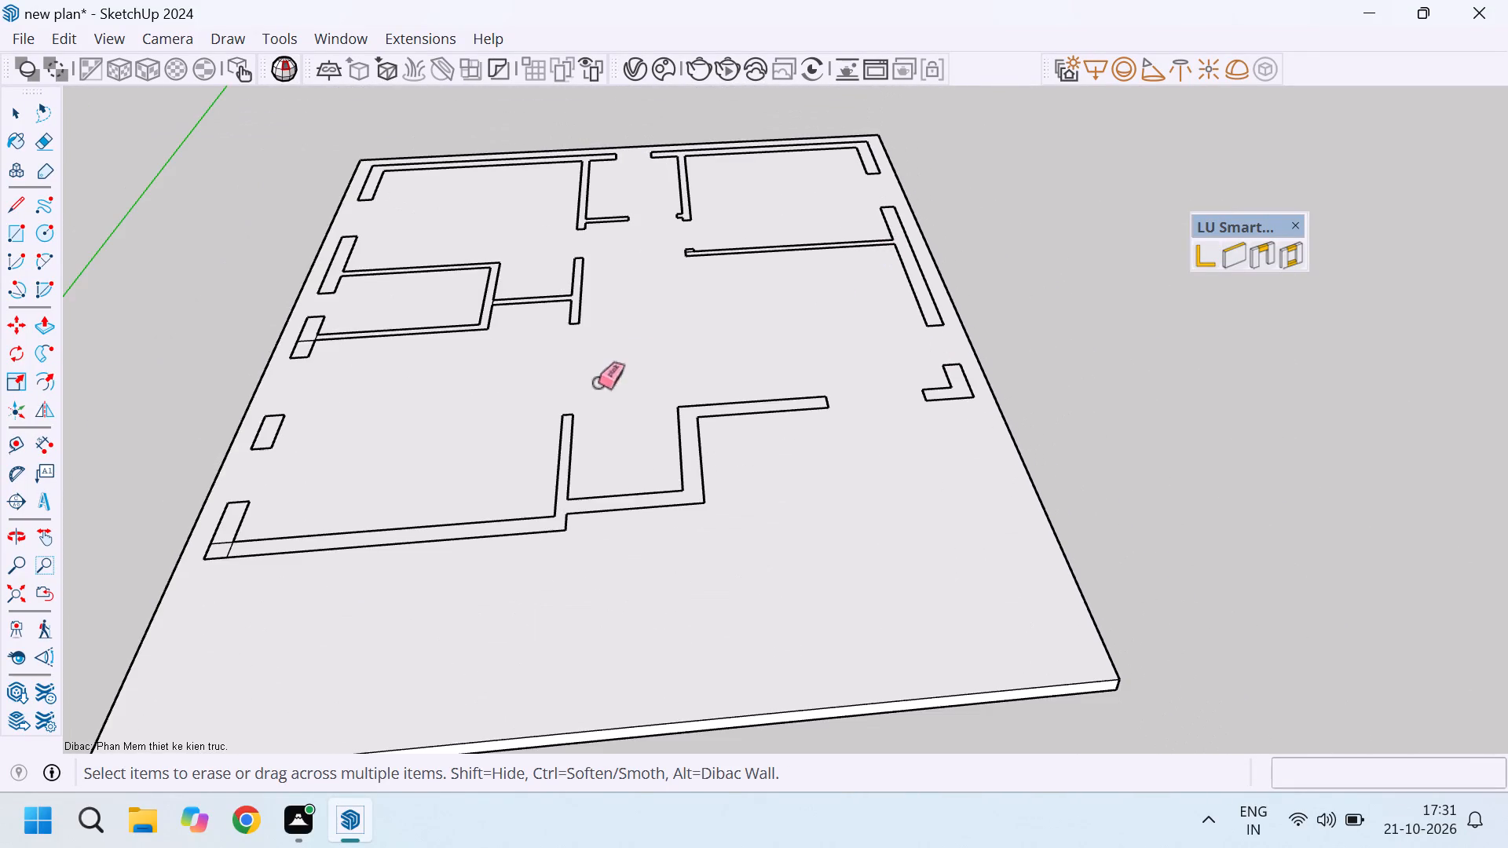
scroll(525, 496, "up", 4)
scroll(669, 496, "down", 5)
scroll(401, 359, "up", 16)
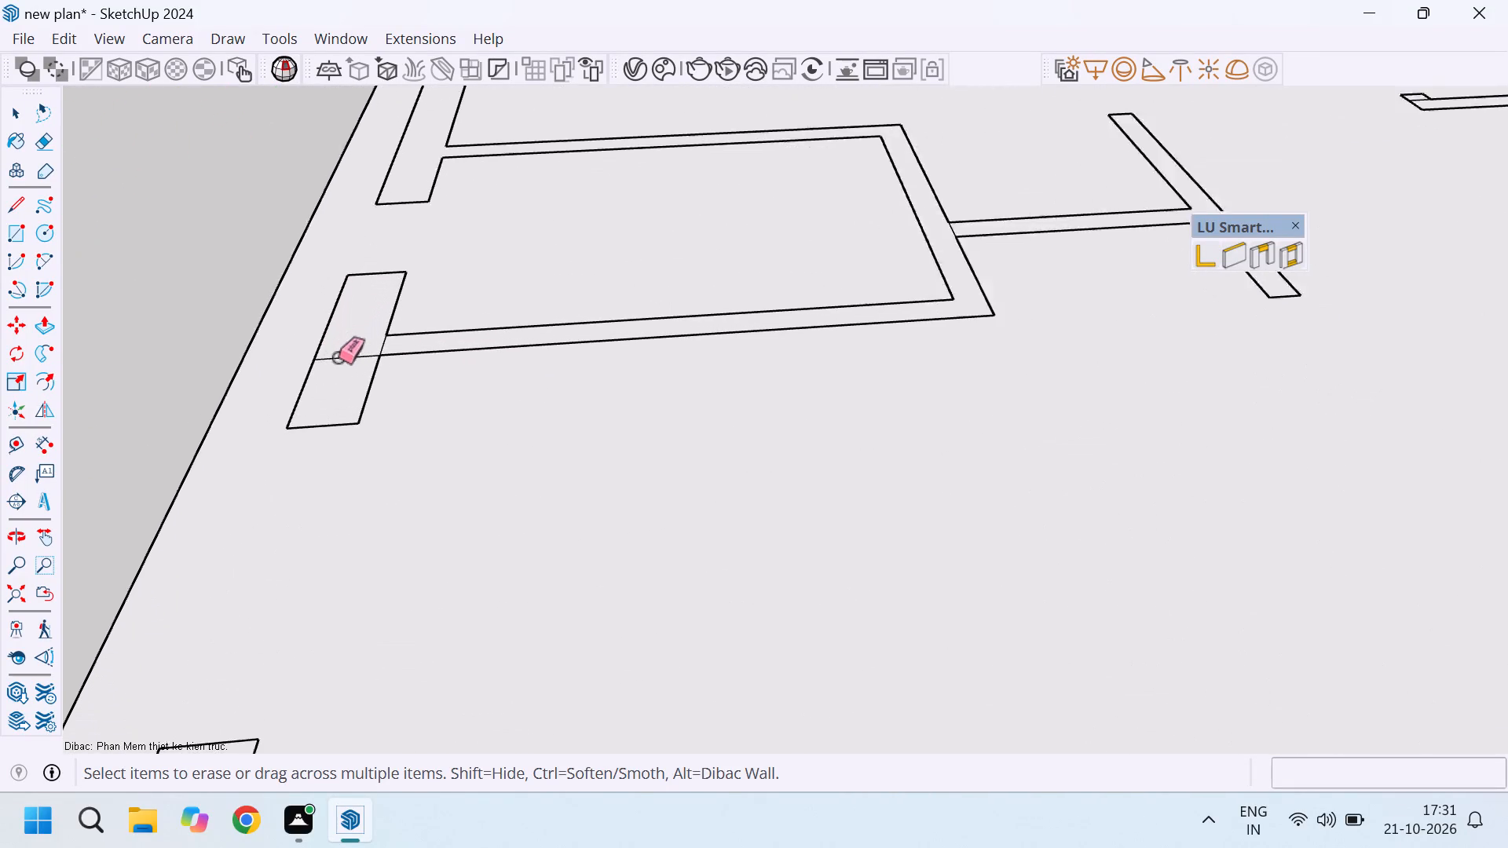
left_click(339, 360)
key("space")
Select all the cleaned wall outlines and run LU SmartWall's Make Face on them.
scroll(382, 376, "down", 20)
scroll(382, 376, "down", 2)
middle_click_drag(876, 250, 799, 372)
scroll(806, 371, "down", 7)
key("space")
left_click_drag(575, 193, 580, 201)
left_click_drag(584, 208, 591, 217)
left_click_drag(845, 444, 961, 545)
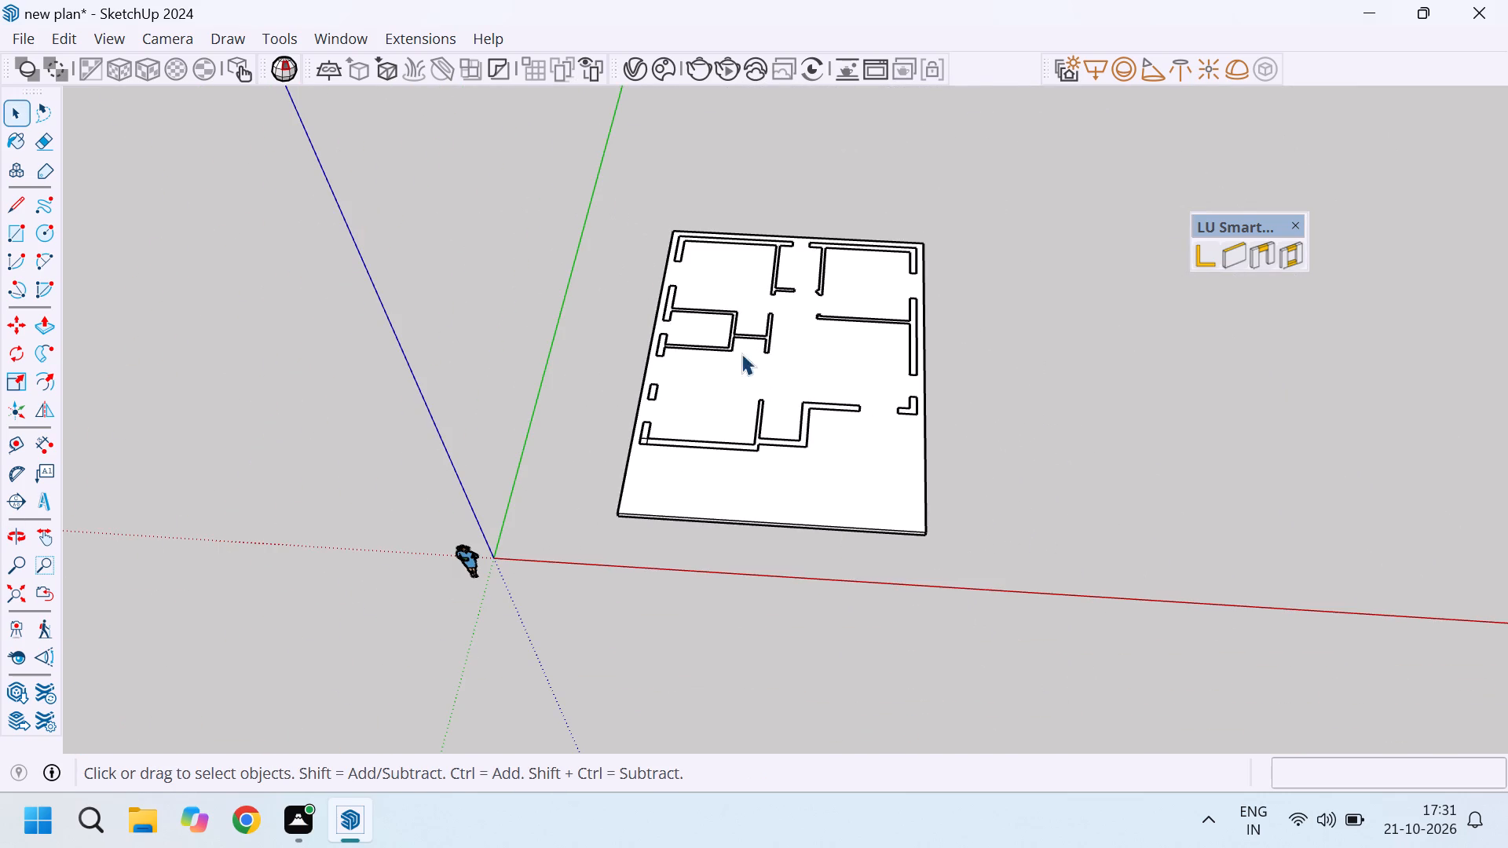
left_click(564, 189)
left_click_drag(572, 192, 965, 505)
scroll(953, 377, "up", 5)
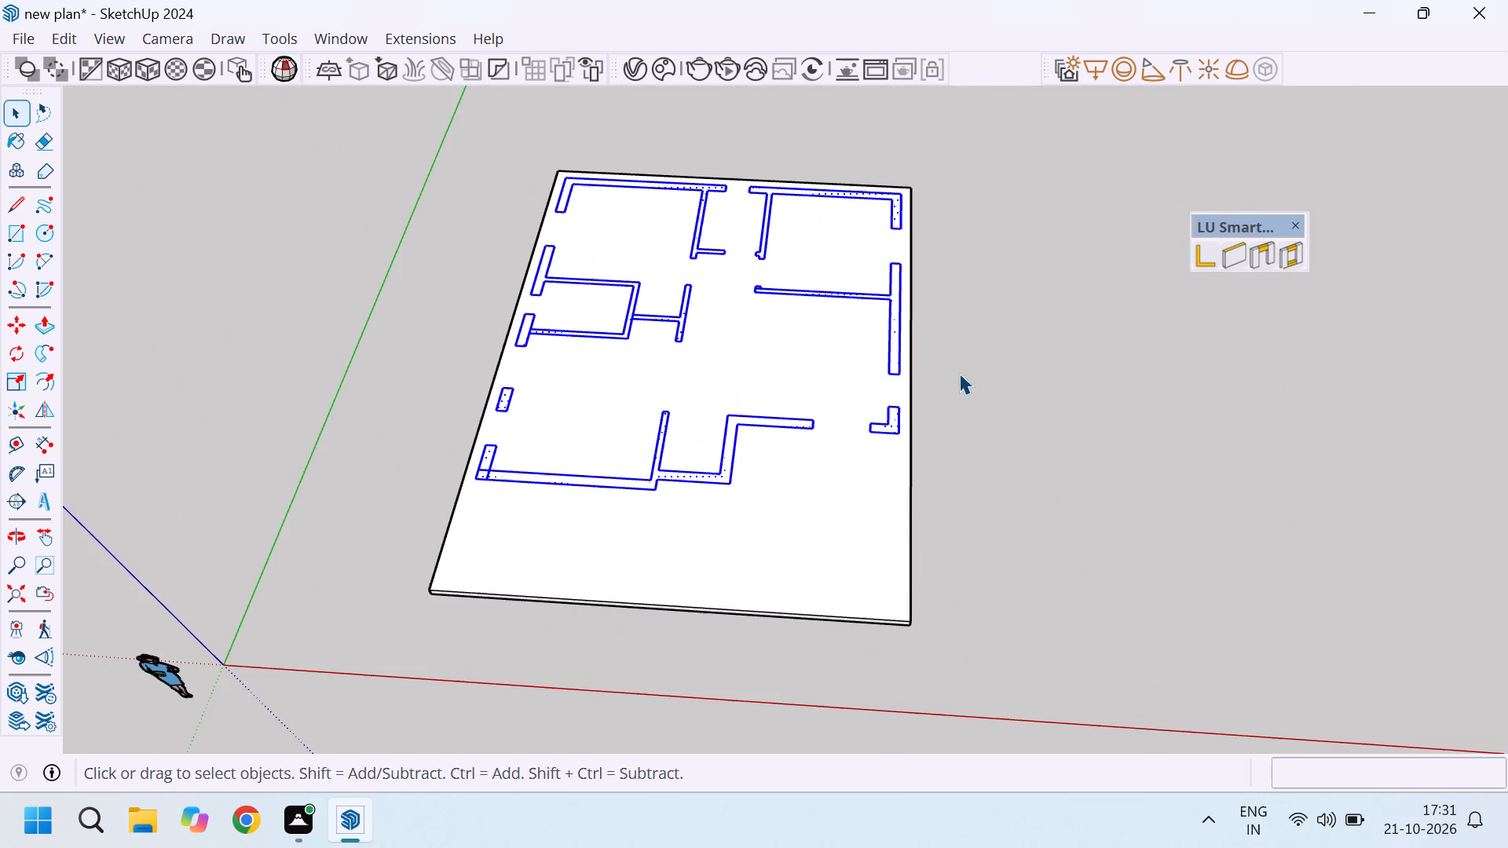
left_click(1207, 258)
Generate walls from the selected outlines with LU SmartWall at a wall height of 3048 mm.
left_click(1232, 252)
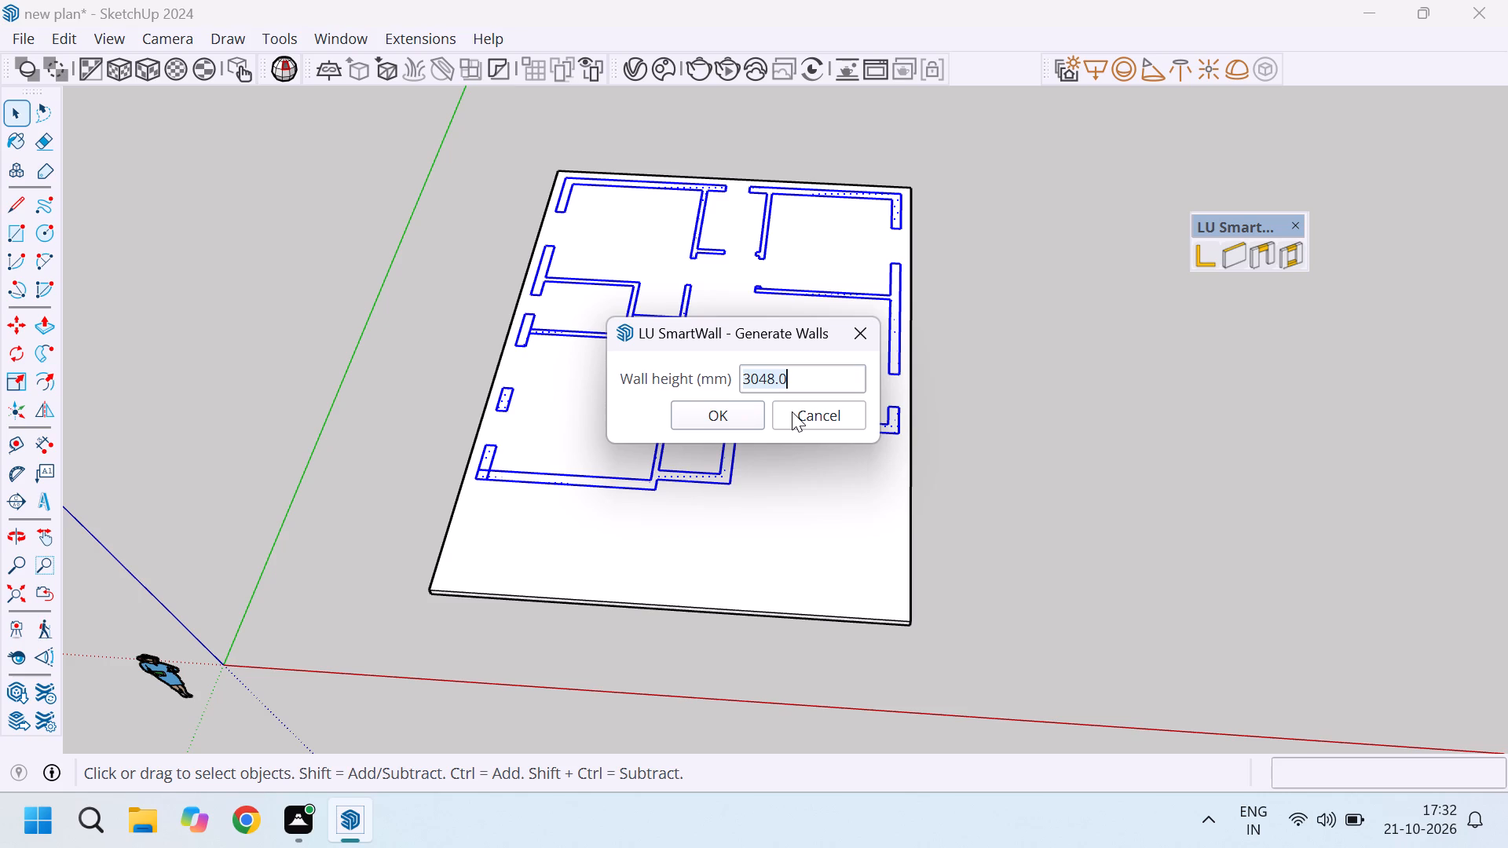
left_click(706, 411)
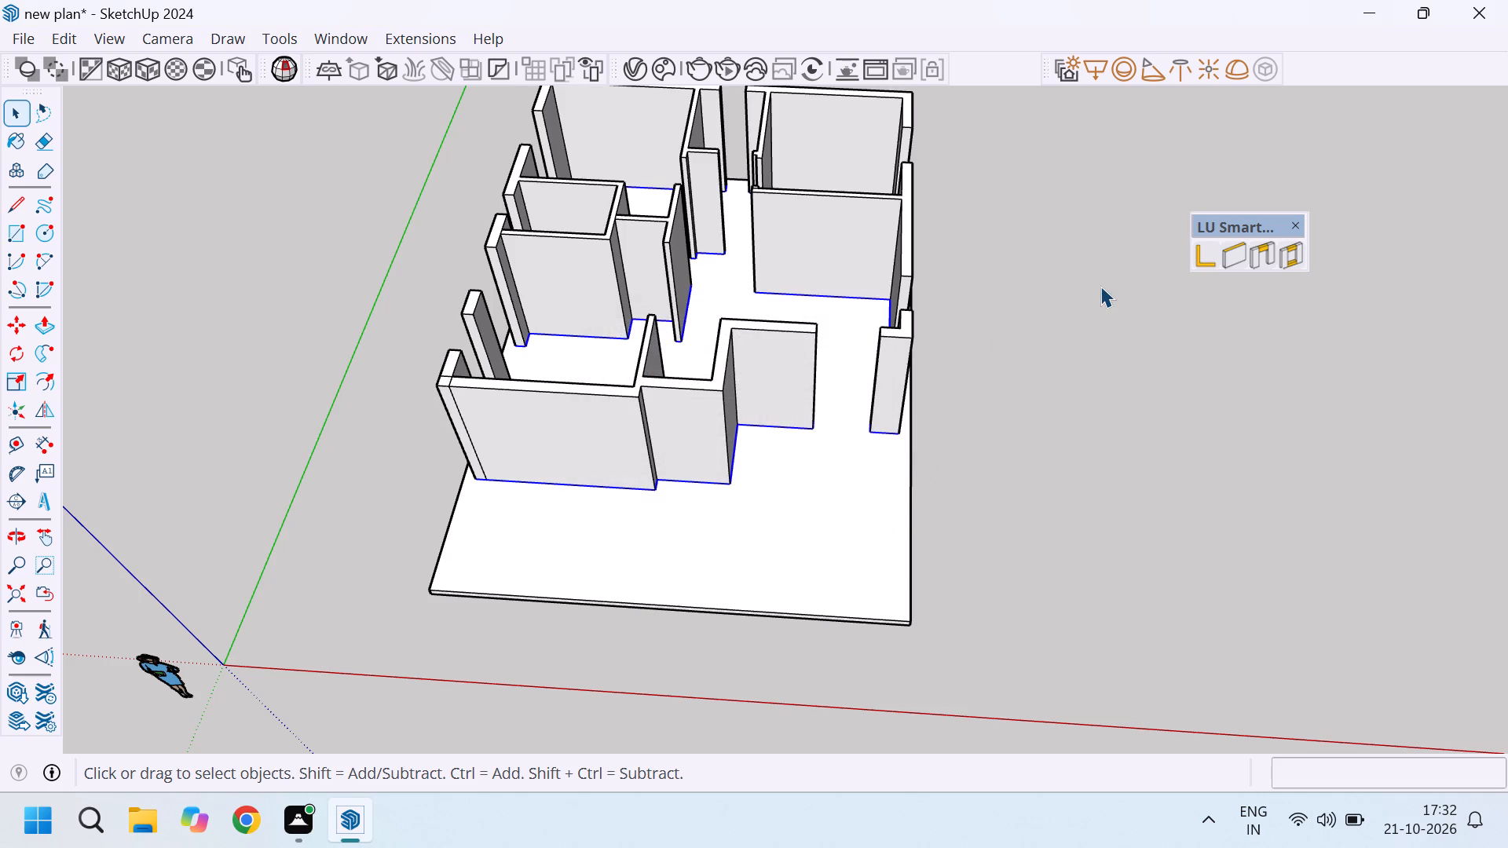
Start LU SmartWall's Door Tool with a 2133.6 mm door height and create the entrance opening between the stepped wall and L-shaped corner.
left_click(1266, 253)
left_click(723, 418)
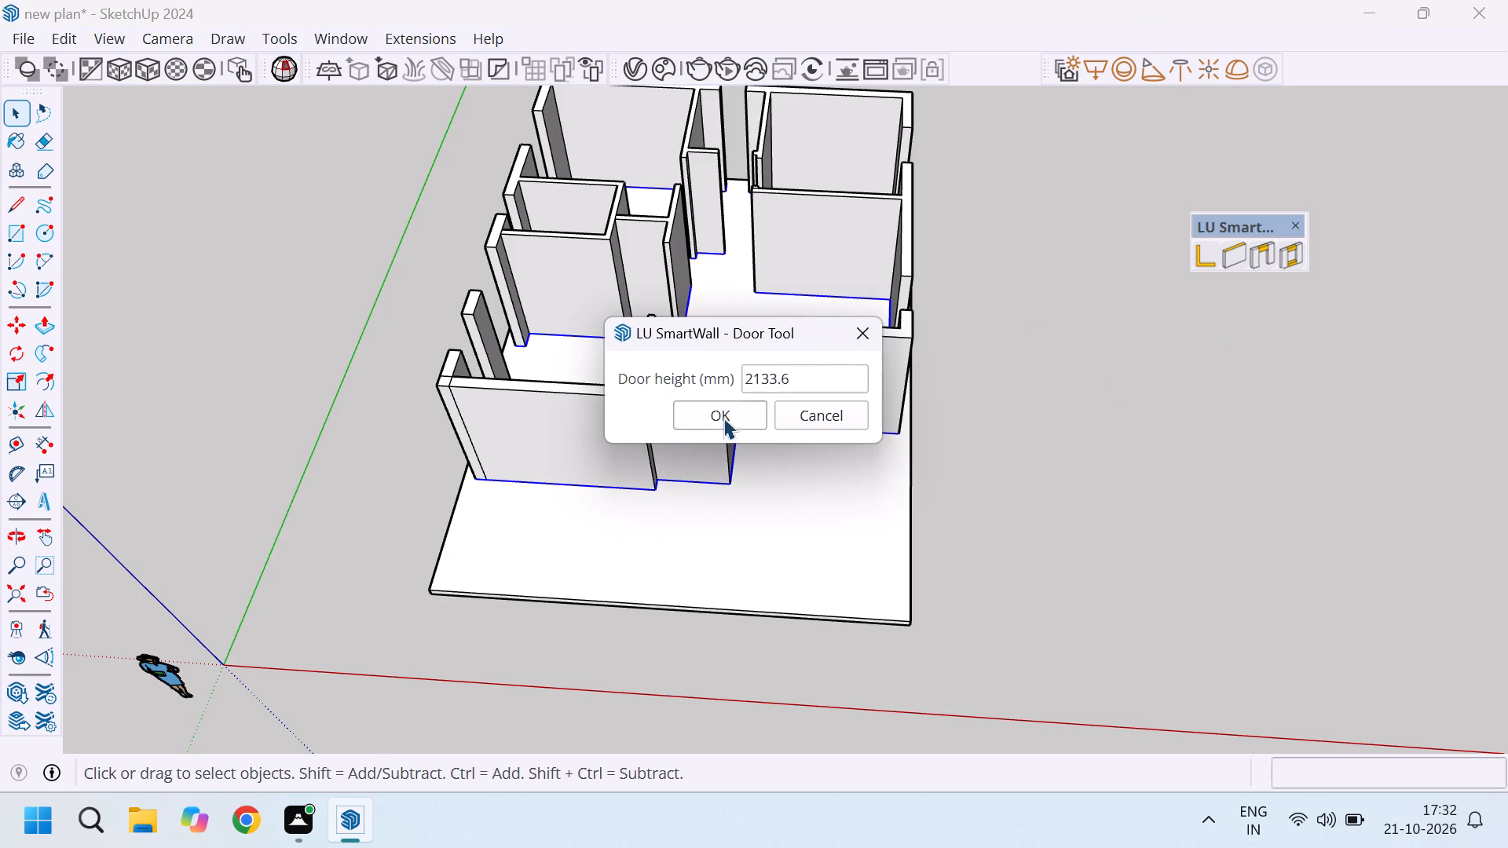
scroll(859, 342, "up", 11)
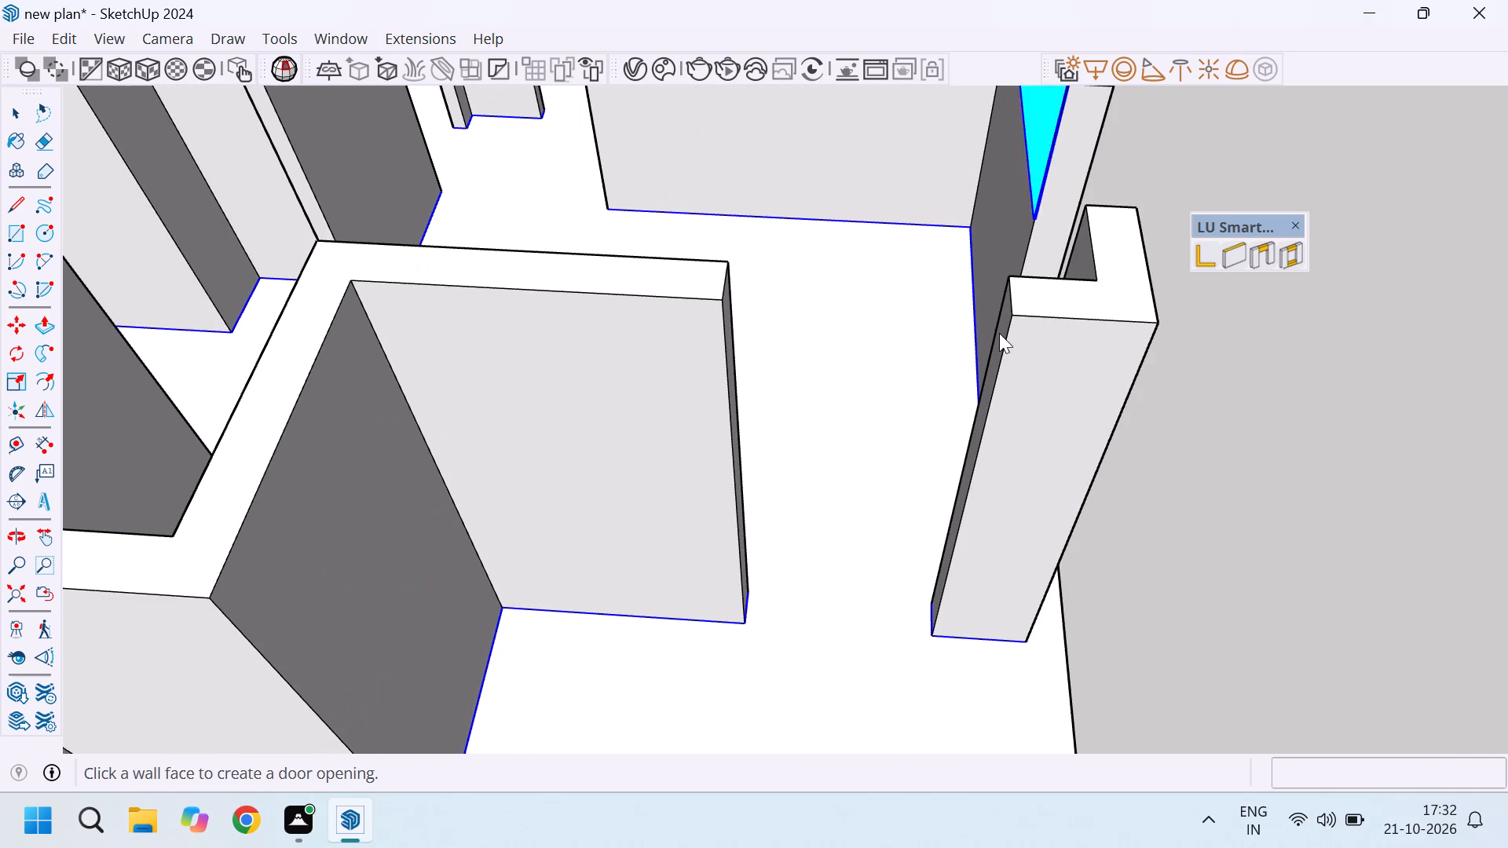
scroll(988, 327, "up", 1)
middle_click_drag(985, 327, 1093, 315)
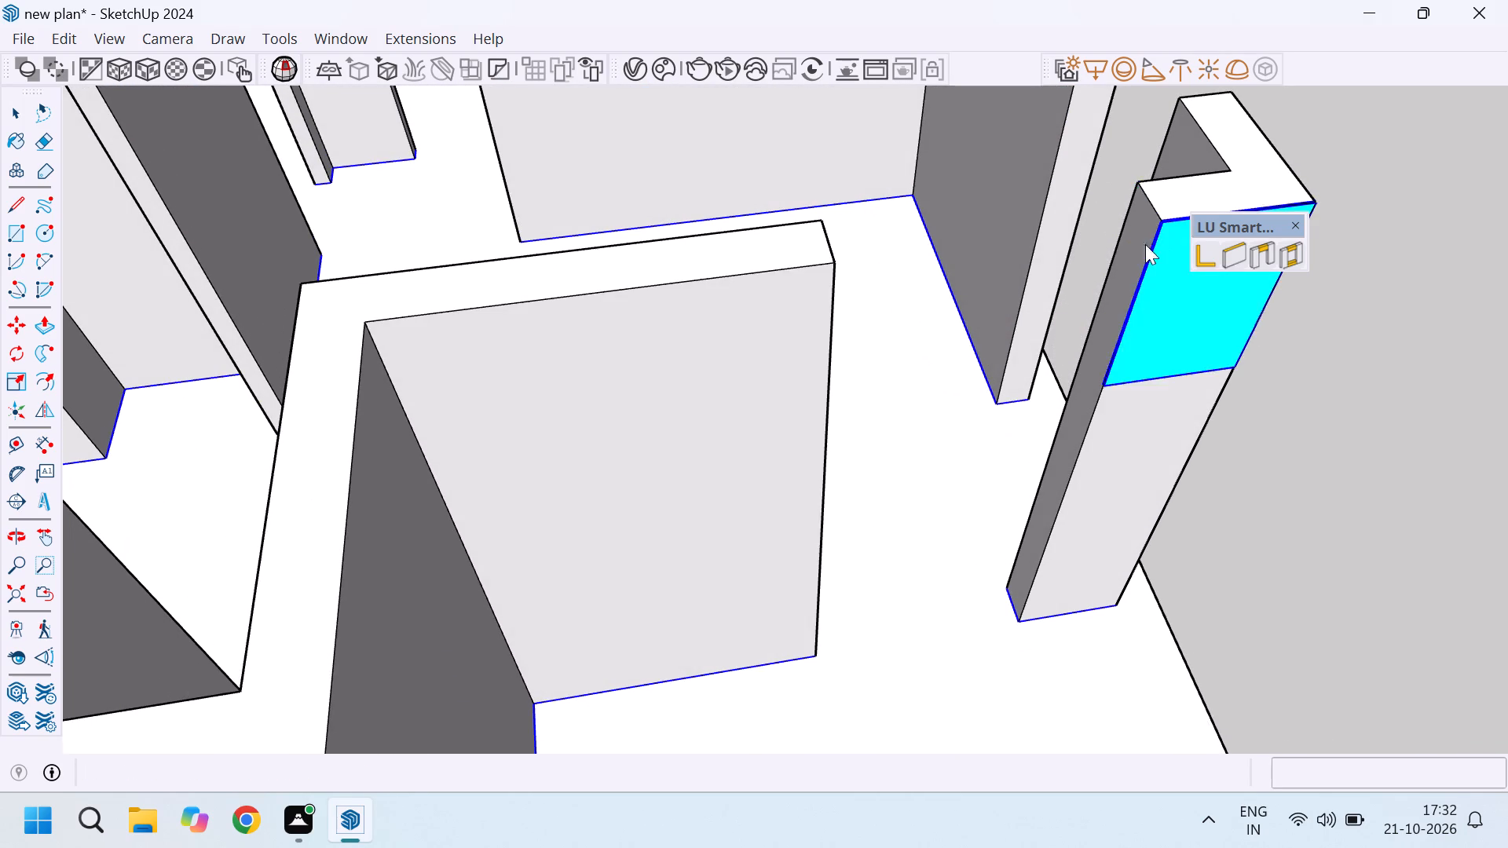
left_click(1129, 254)
Create three interior door openings around the central passage: one beside each rear room's partition and one from the short stub wall.
scroll(753, 360, "down", 17)
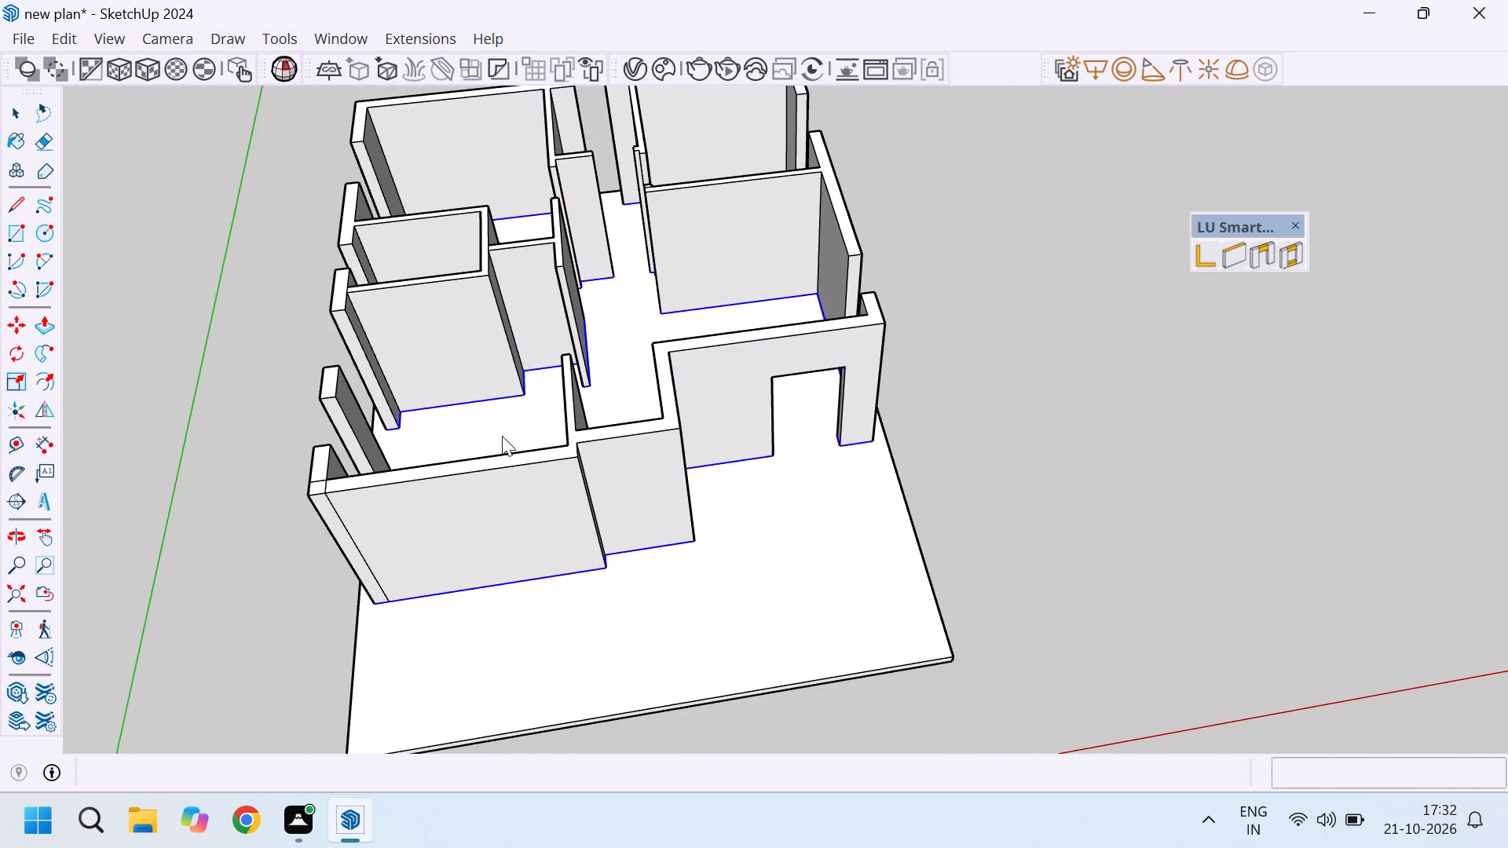
scroll(673, 473, "down", 8)
scroll(664, 254, "up", 2)
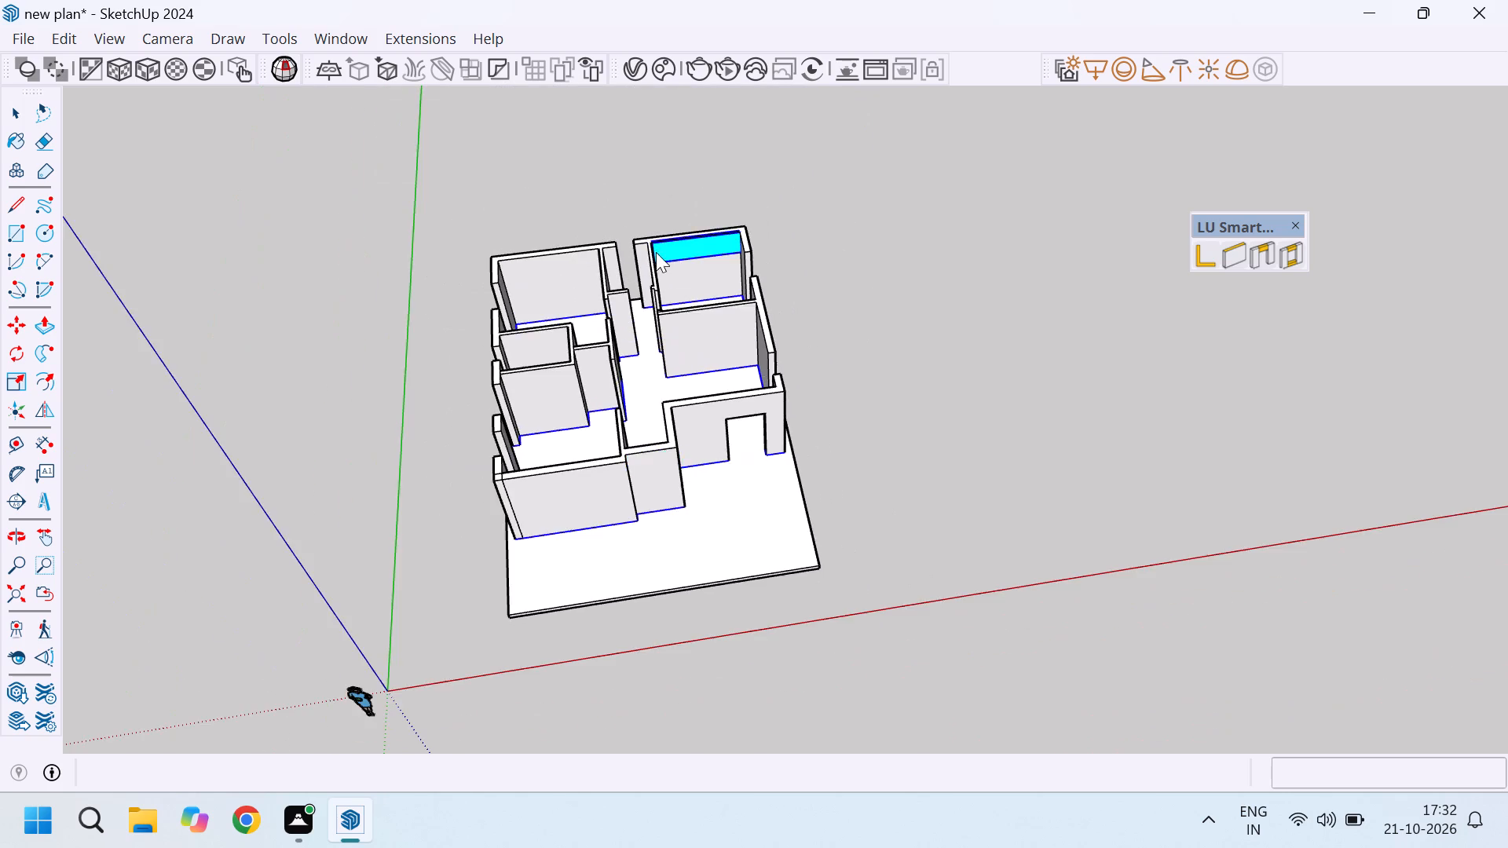
scroll(656, 252, "up", 20)
scroll(656, 252, "up", 4)
scroll(822, 374, "up", 2)
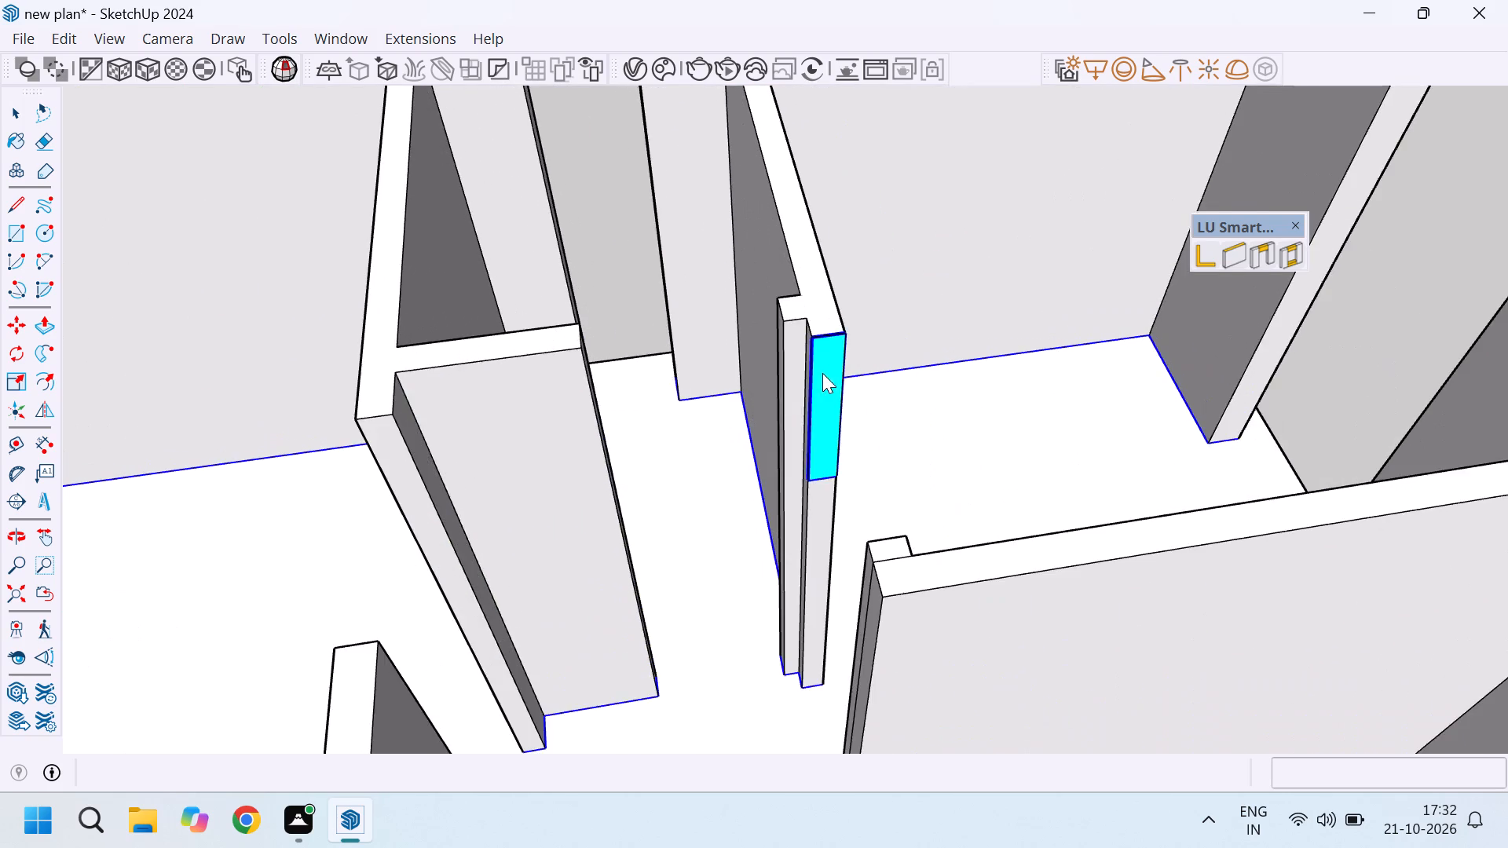
scroll(822, 373, "up", 2)
left_click(825, 371)
scroll(825, 369, "down", 6)
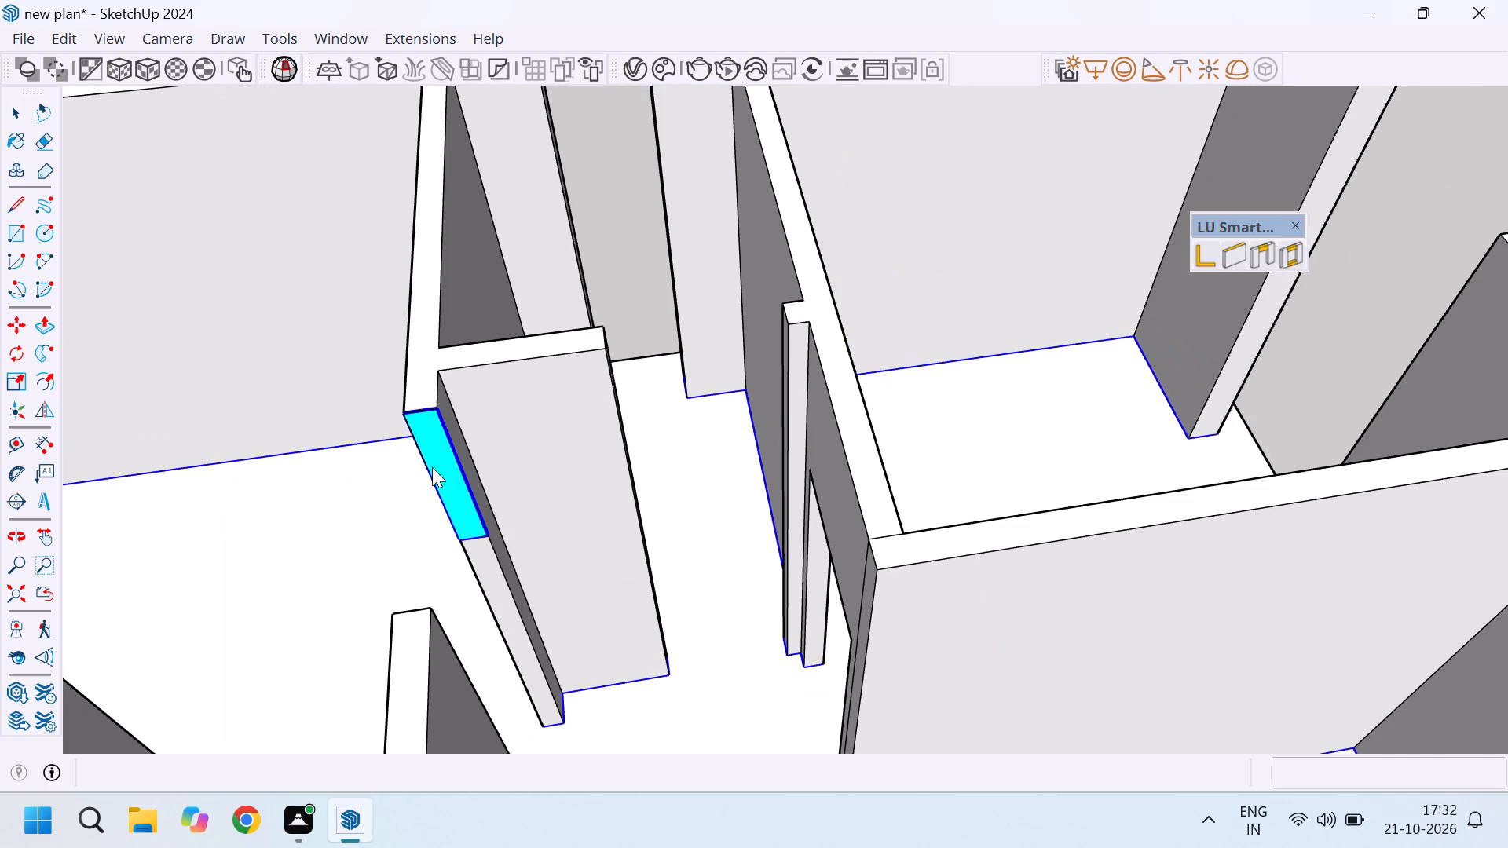
left_click(432, 467)
scroll(770, 356, "up", 5)
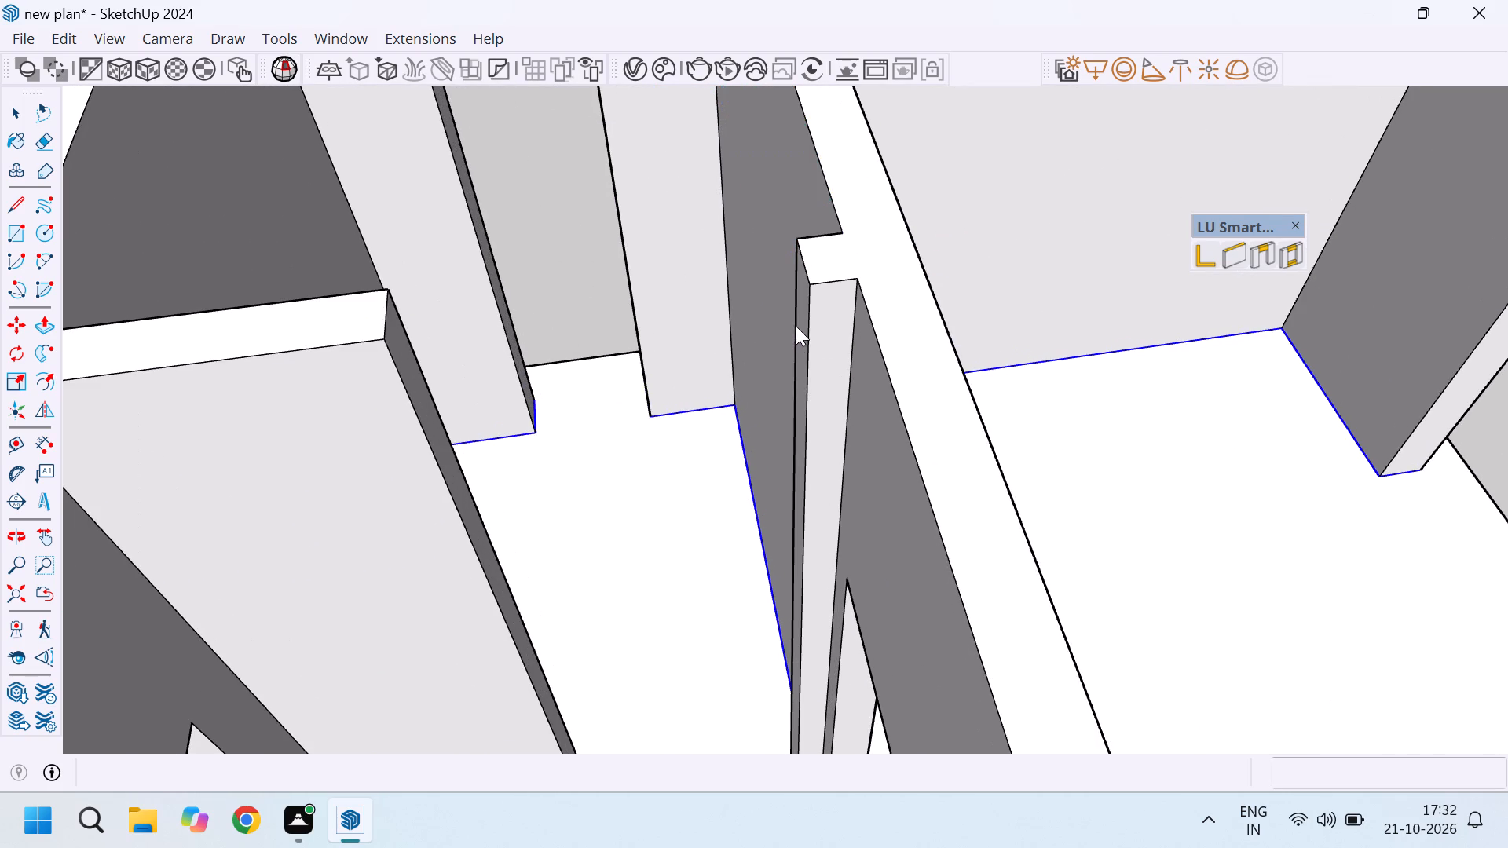
middle_click_drag(793, 310, 892, 314)
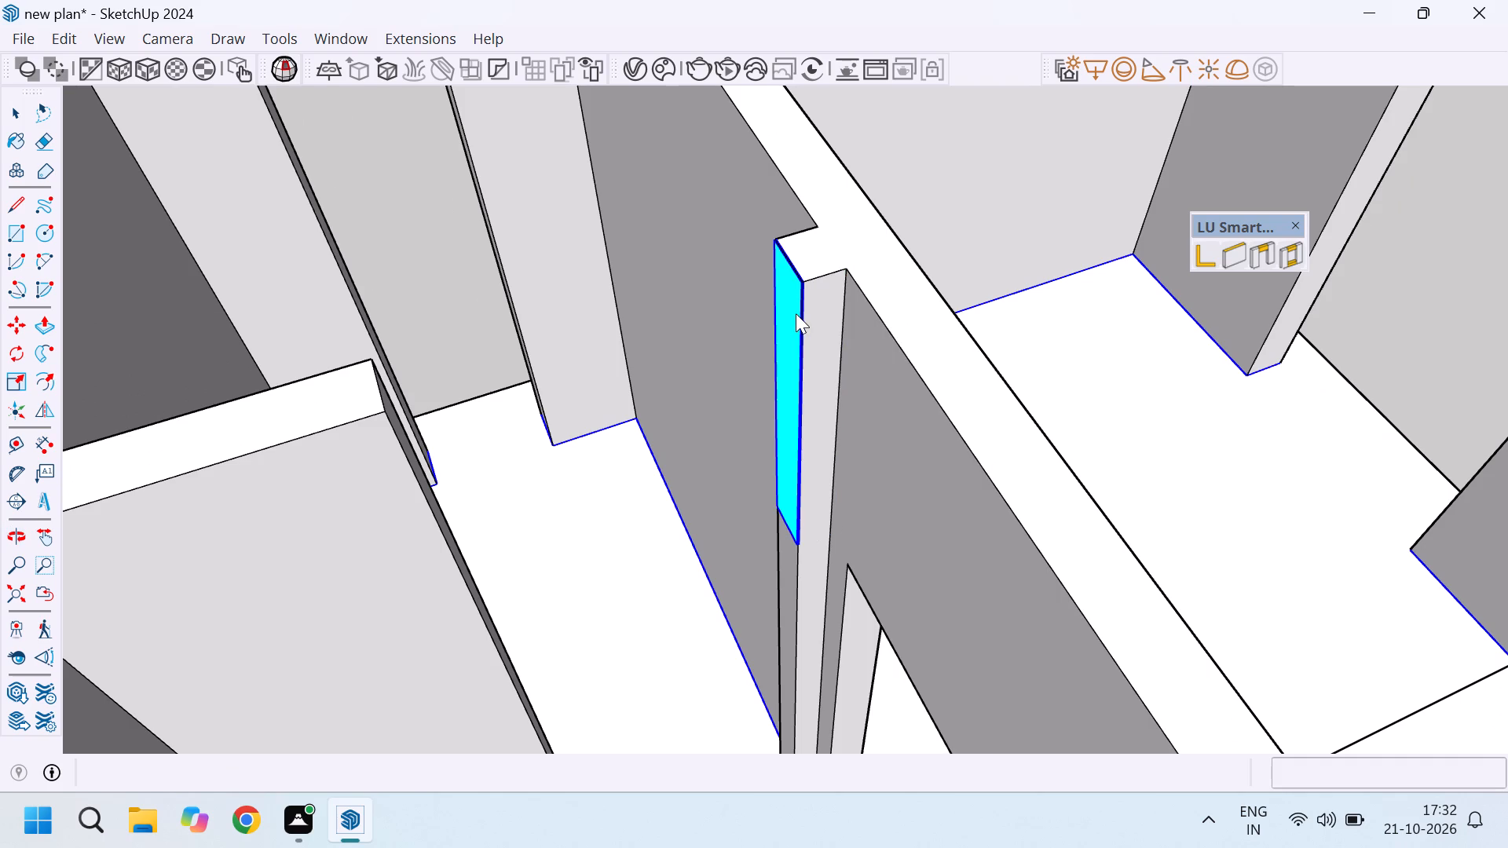
left_click(796, 313)
Examine the remaining wall gaps in the interior, along the outer side wall and at the front corner pier.
scroll(618, 264, "down", 14)
scroll(629, 254, "down", 7)
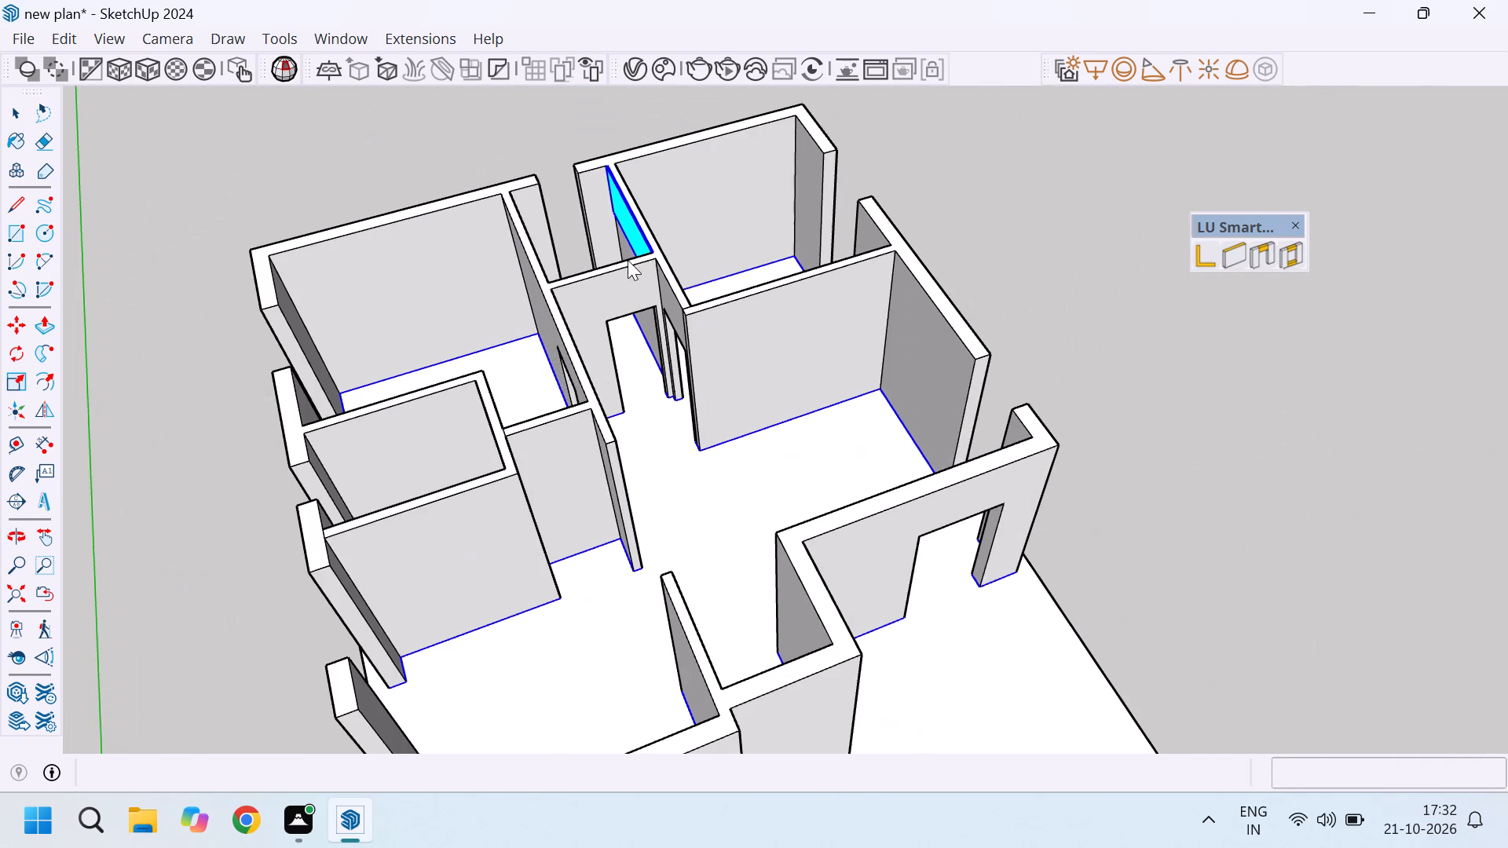
scroll(791, 397, "up", 3)
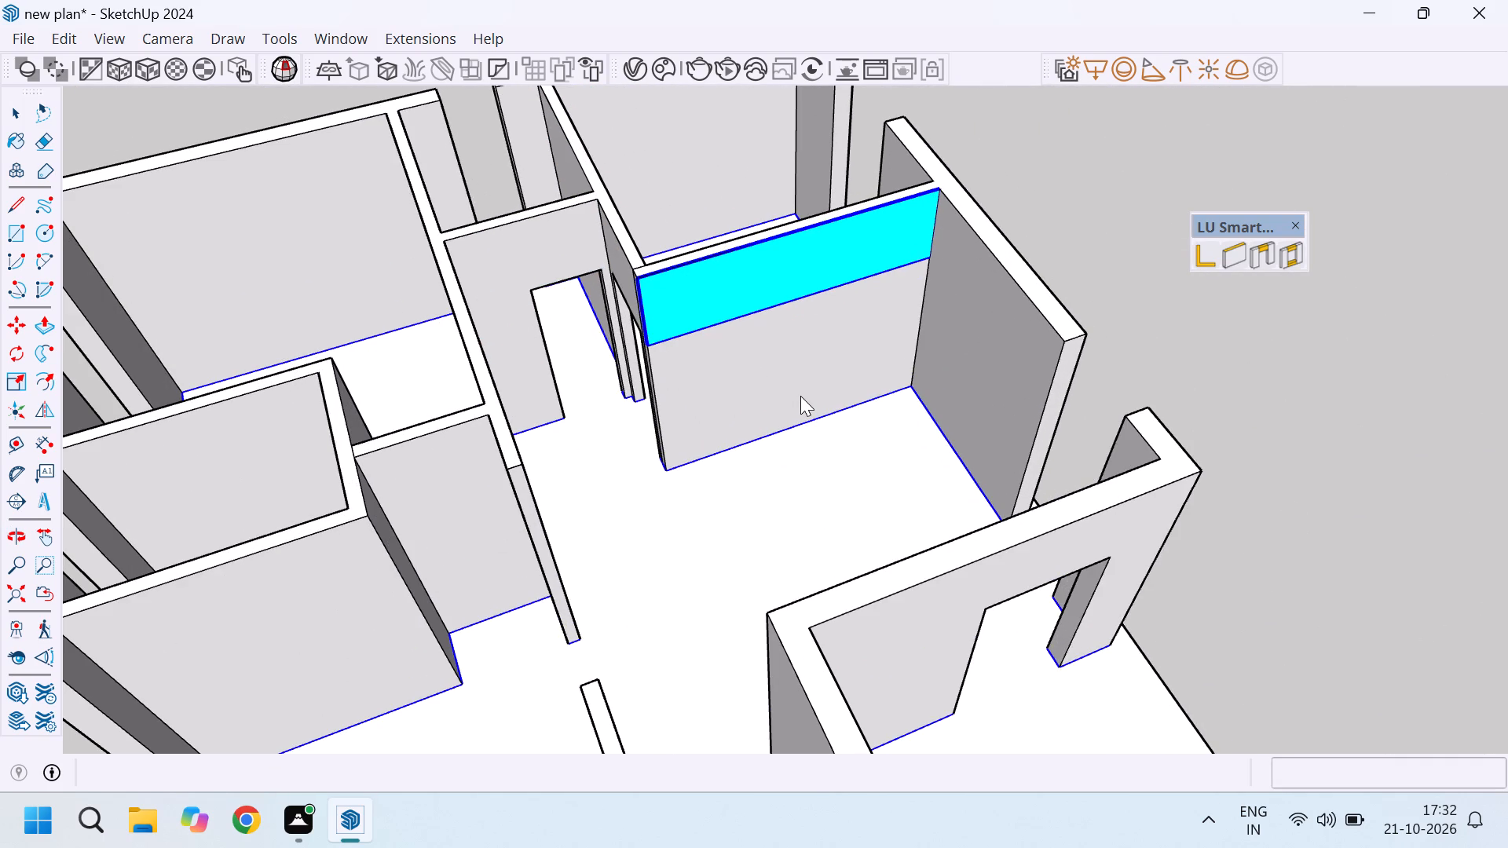
scroll(764, 360, "down", 3)
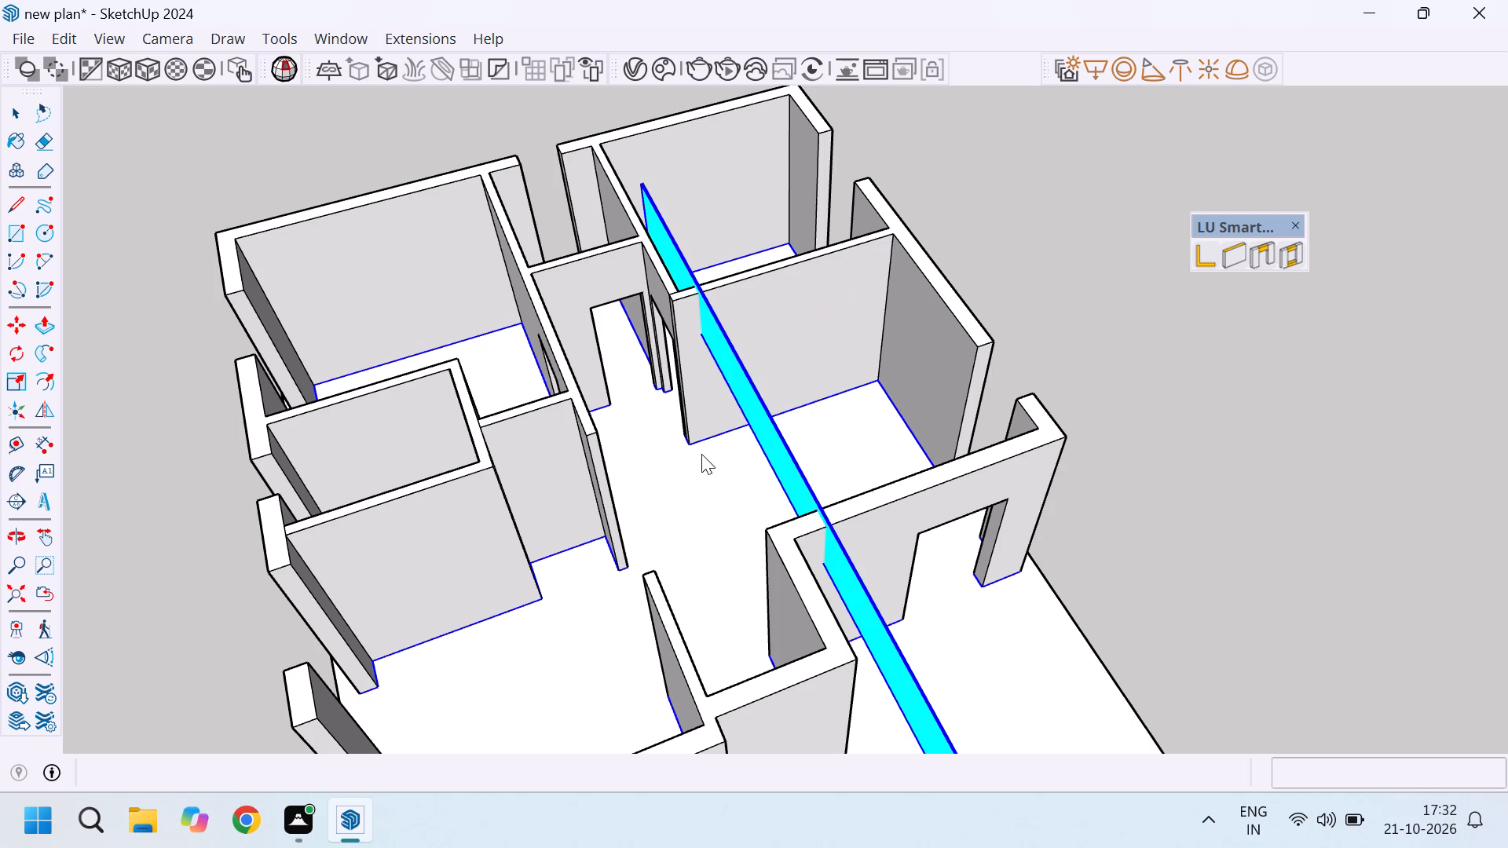
scroll(770, 379, "down", 5)
scroll(723, 525, "up", 4)
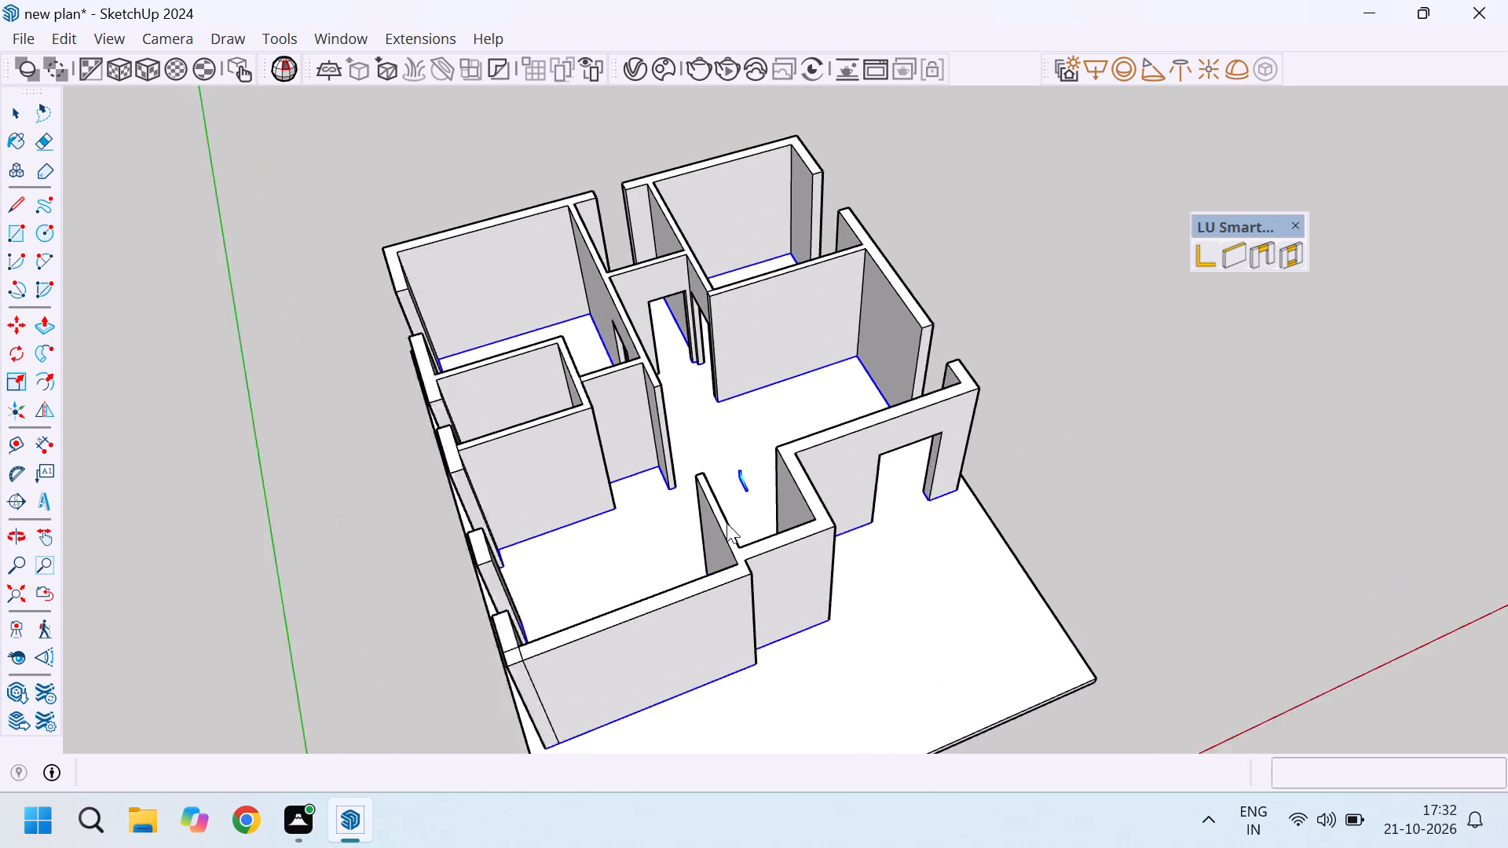
scroll(360, 510, "up", 3)
scroll(594, 433, "up", 1)
scroll(570, 426, "down", 4)
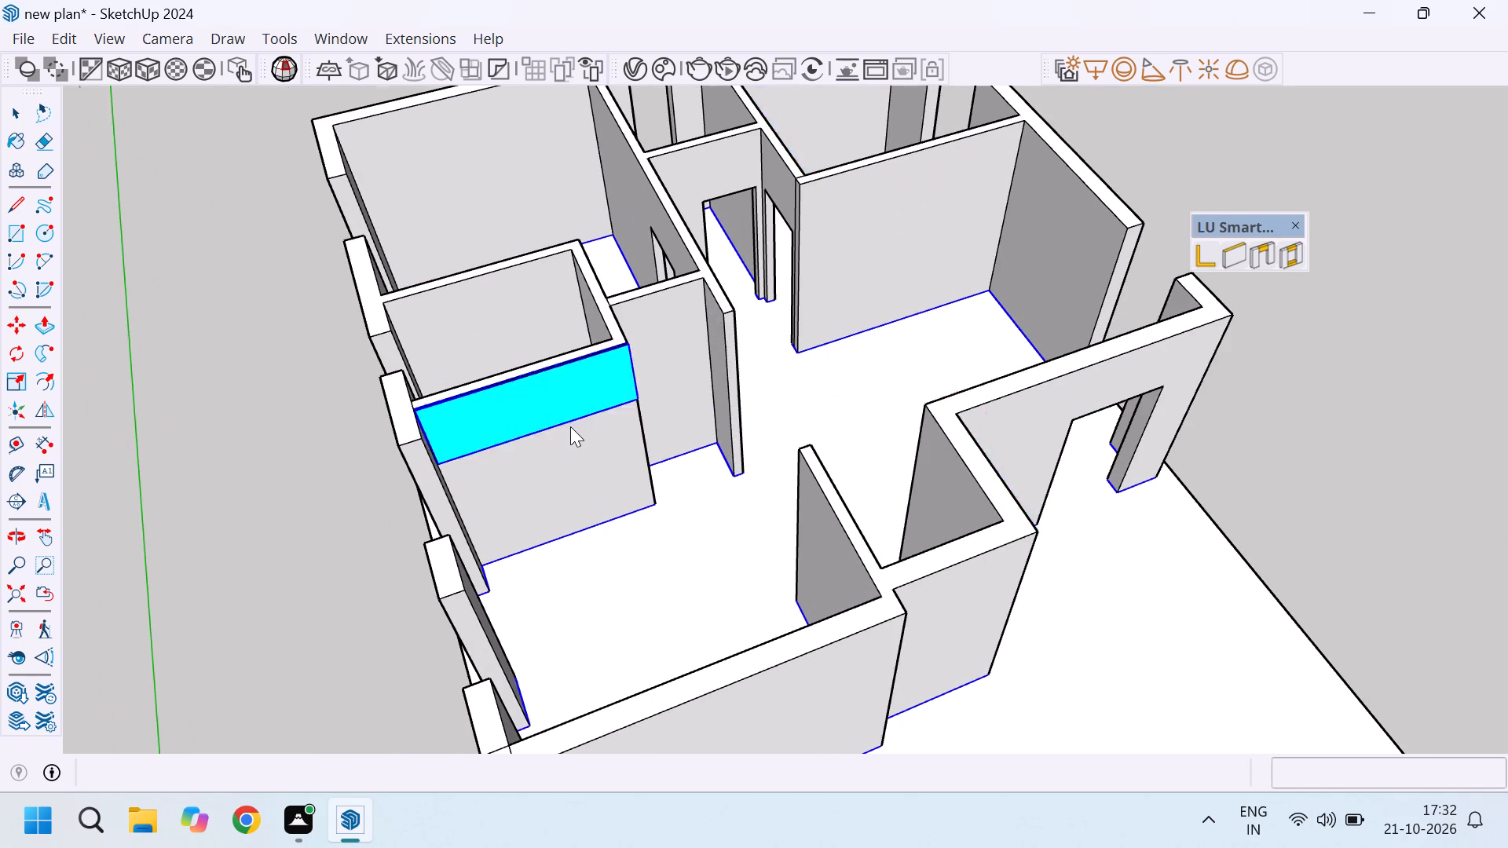
scroll(570, 426, "down", 5)
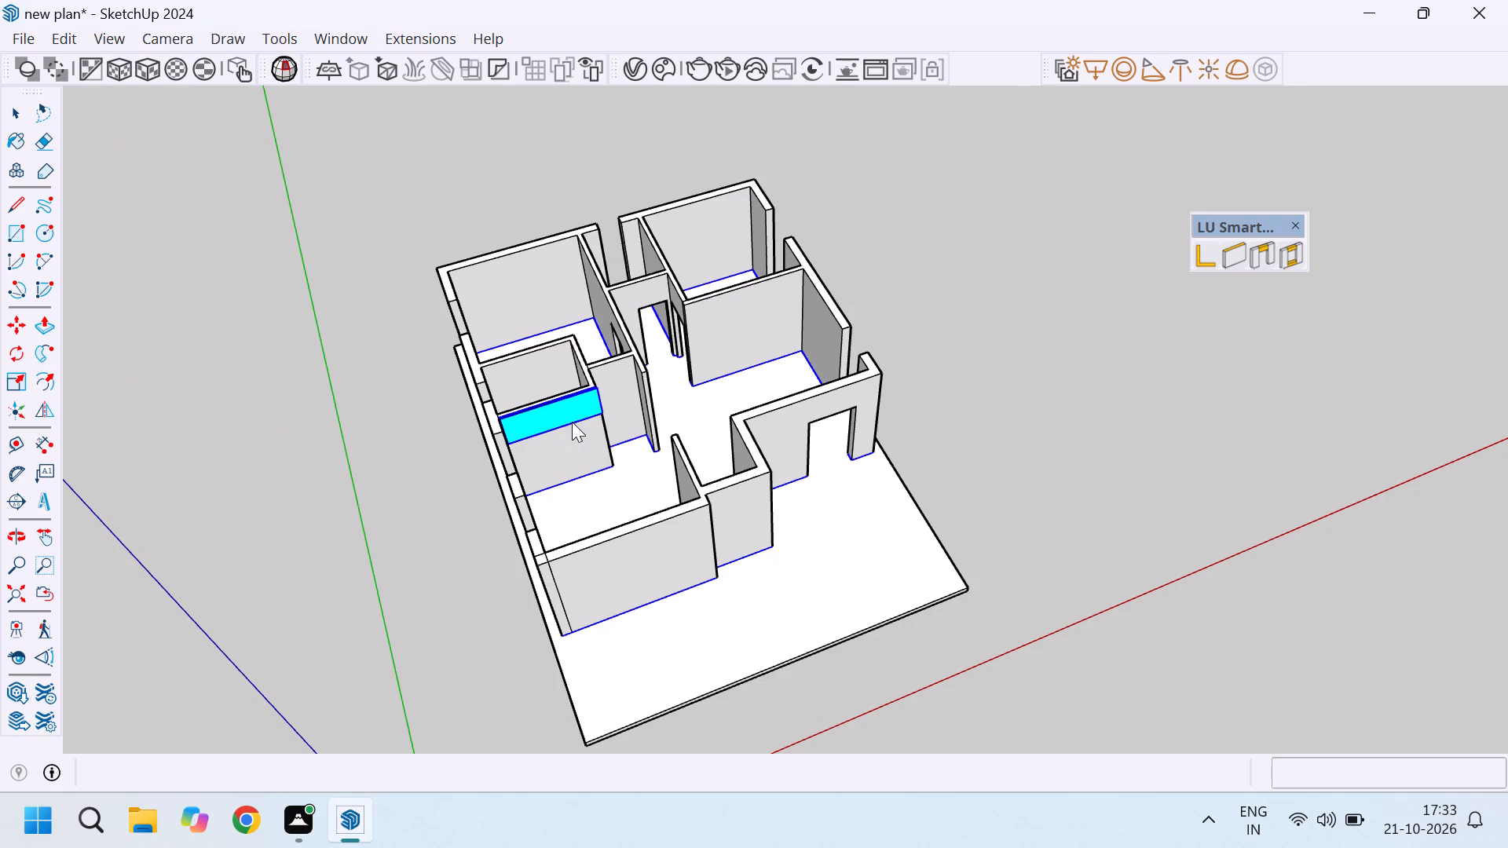
scroll(616, 303, "down", 5)
scroll(568, 474, "up", 6)
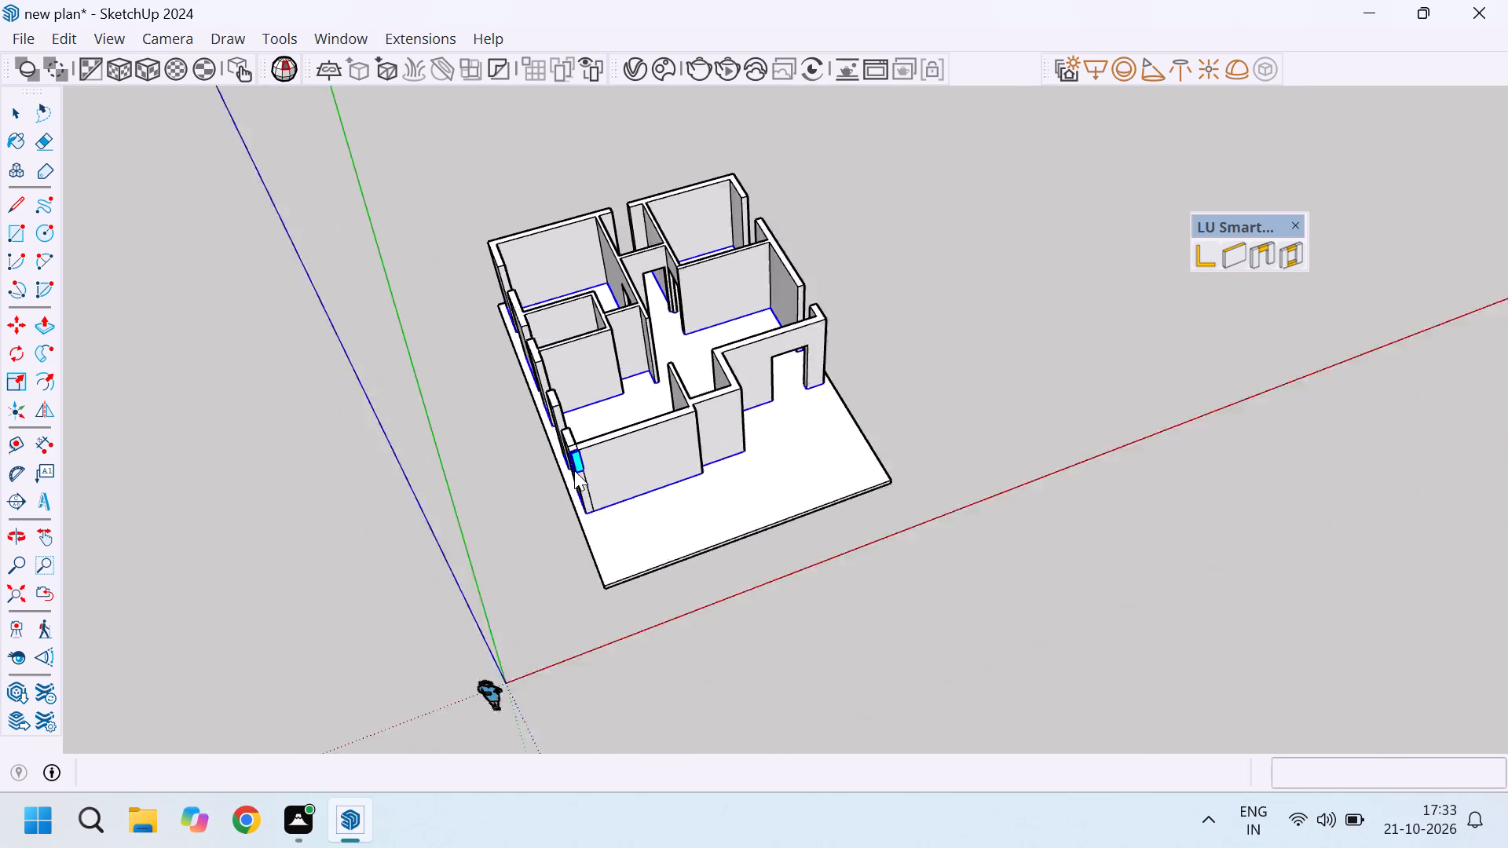
scroll(546, 435, "up", 11)
scroll(620, 446, "up", 6)
scroll(618, 459, "down", 2)
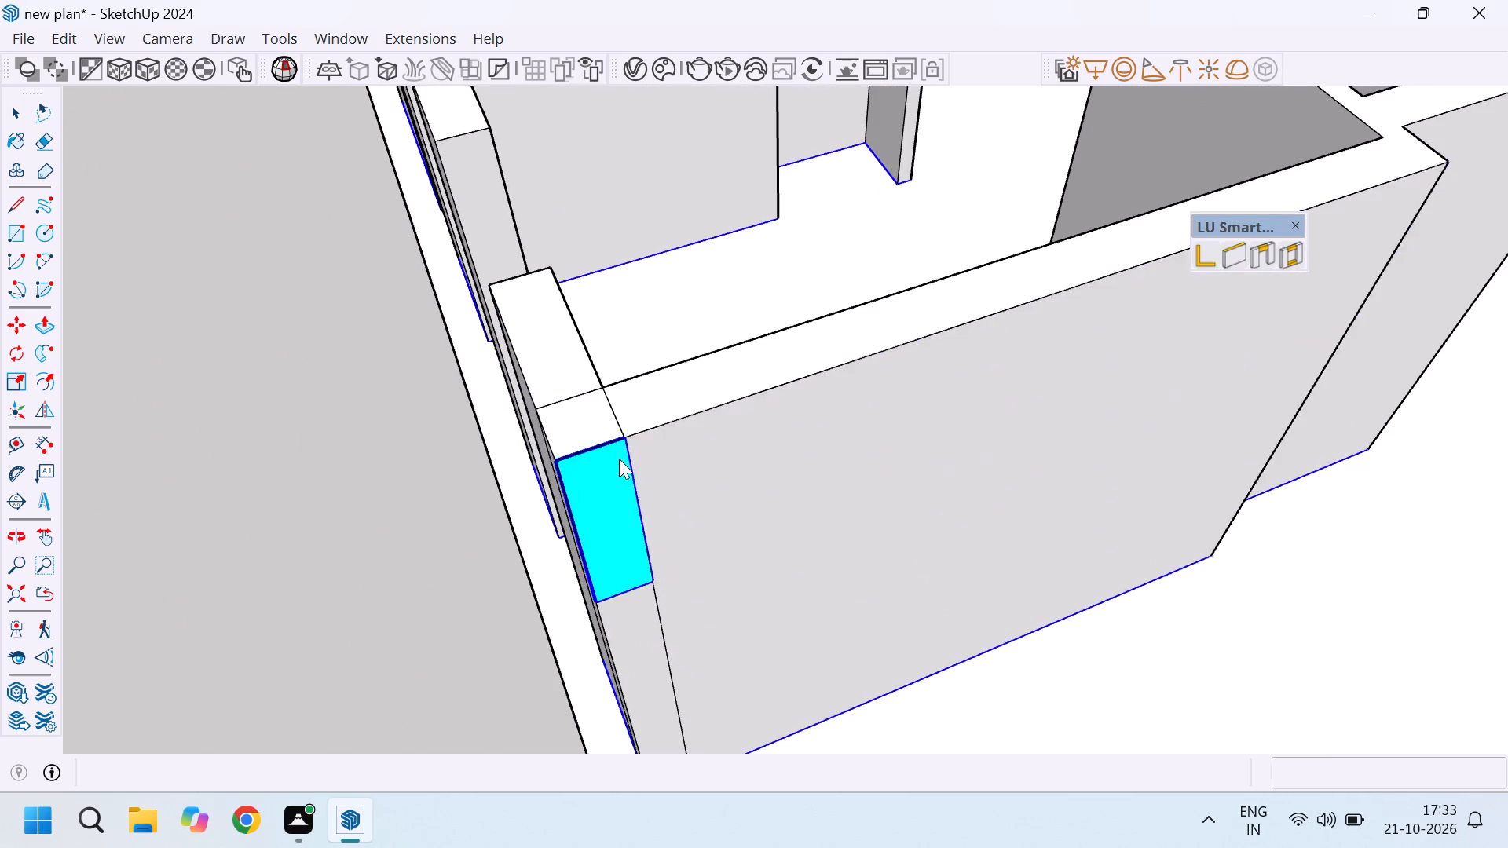
Start LU SmartWall's Window Tool with sill height 914.4 mm and top height 2133.6 mm, and create the two frontmost openings along the long outer side wall.
scroll(619, 459, "down", 8)
scroll(714, 336, "down", 1)
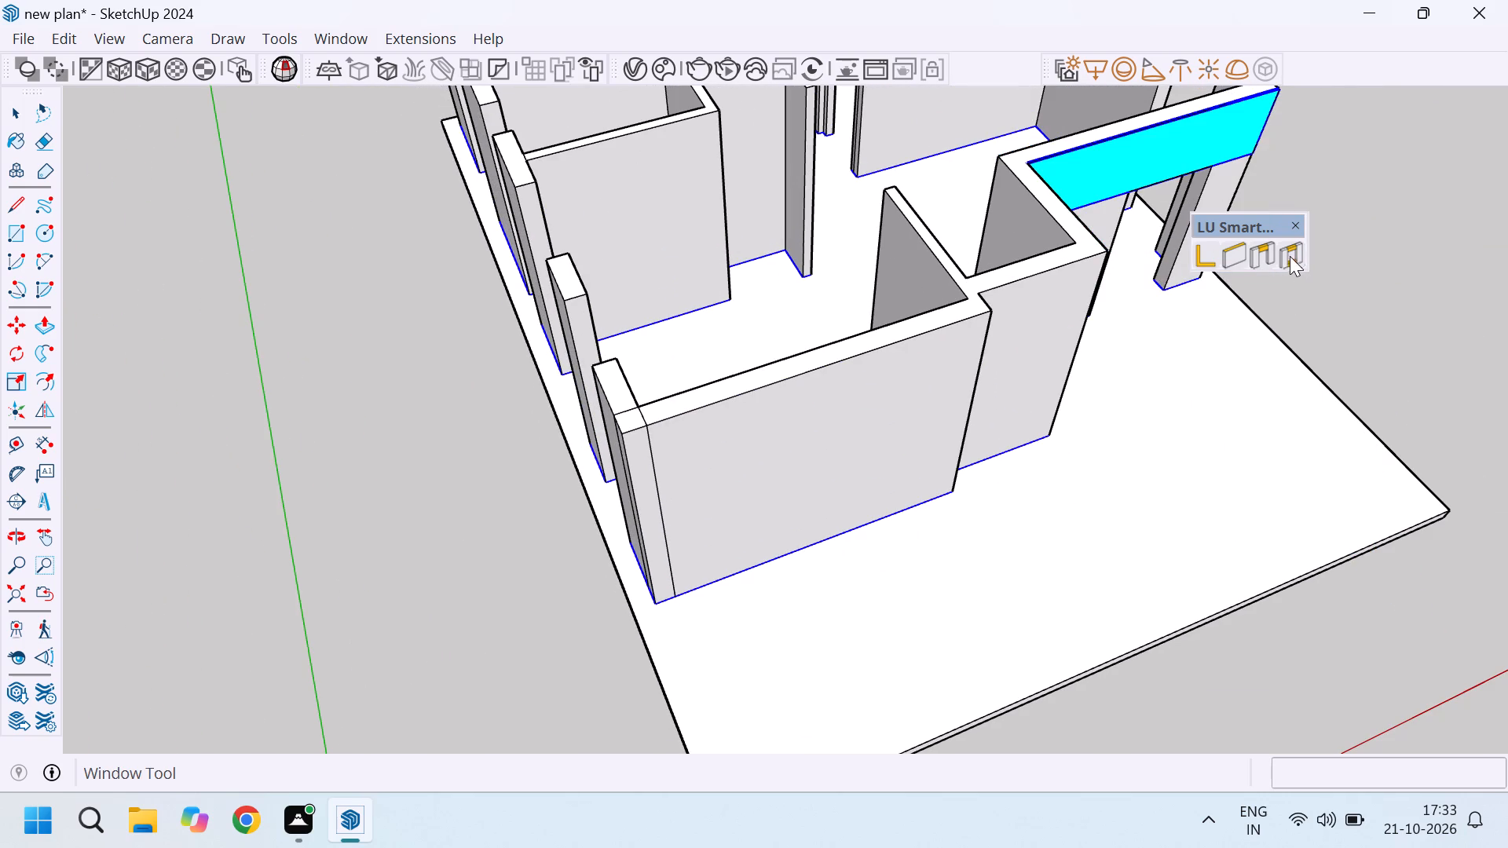
left_click(1297, 254)
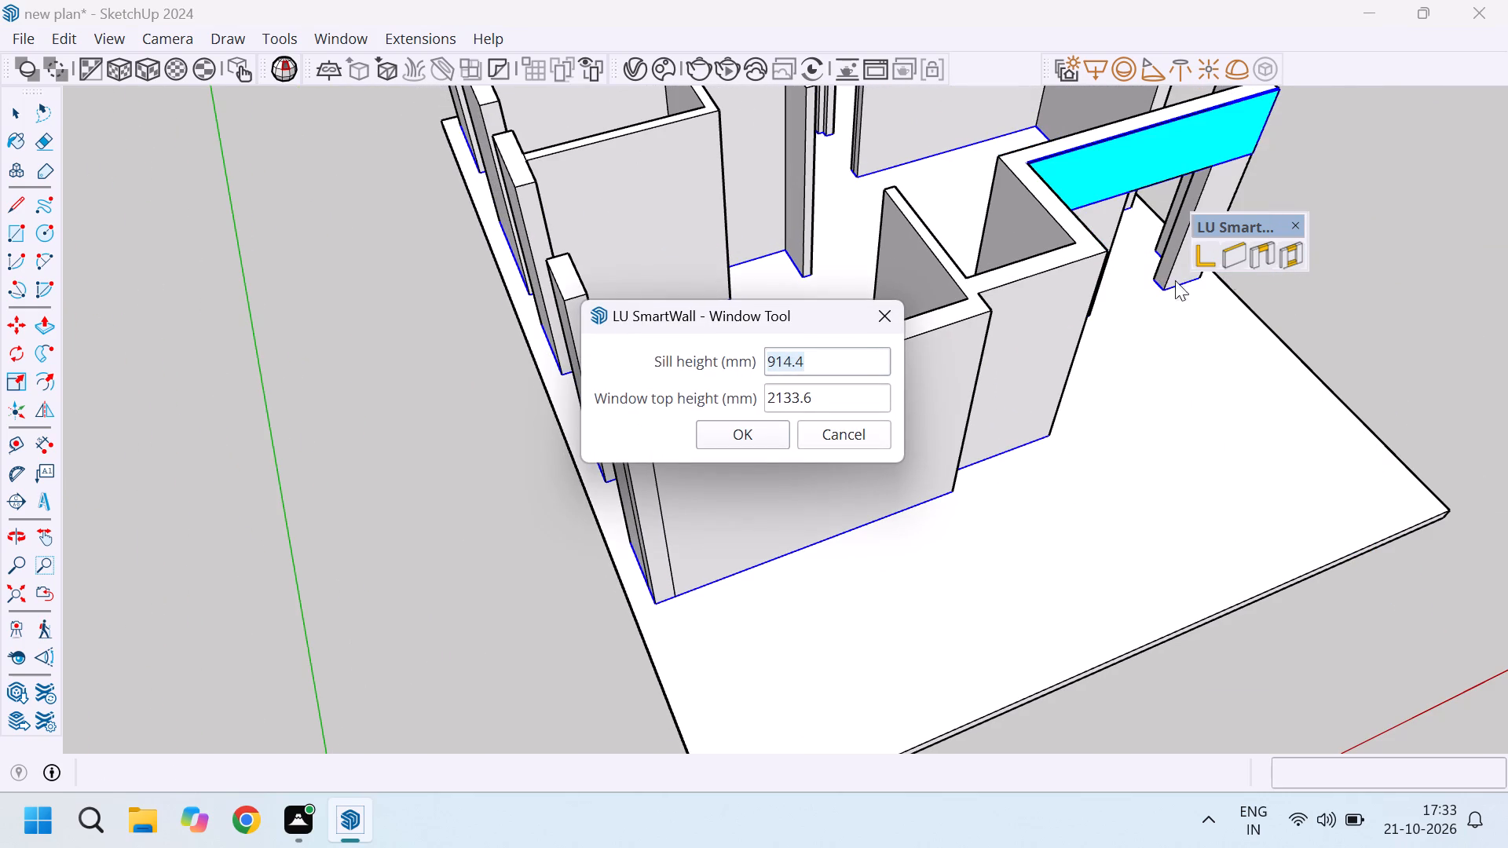
left_click(762, 434)
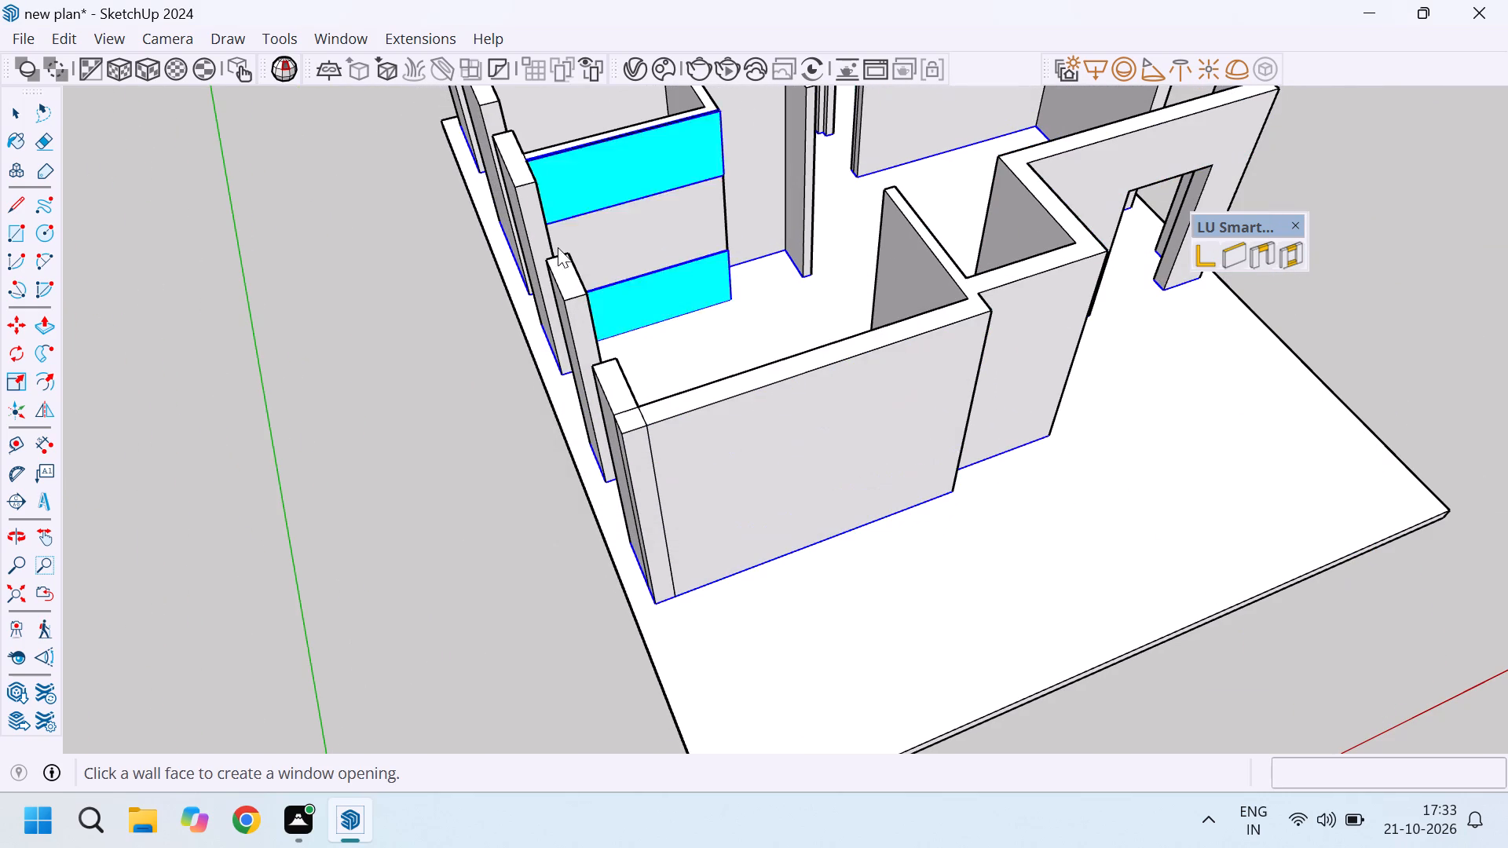
scroll(570, 282, "up", 4)
left_click(584, 320)
scroll(635, 331, "down", 3)
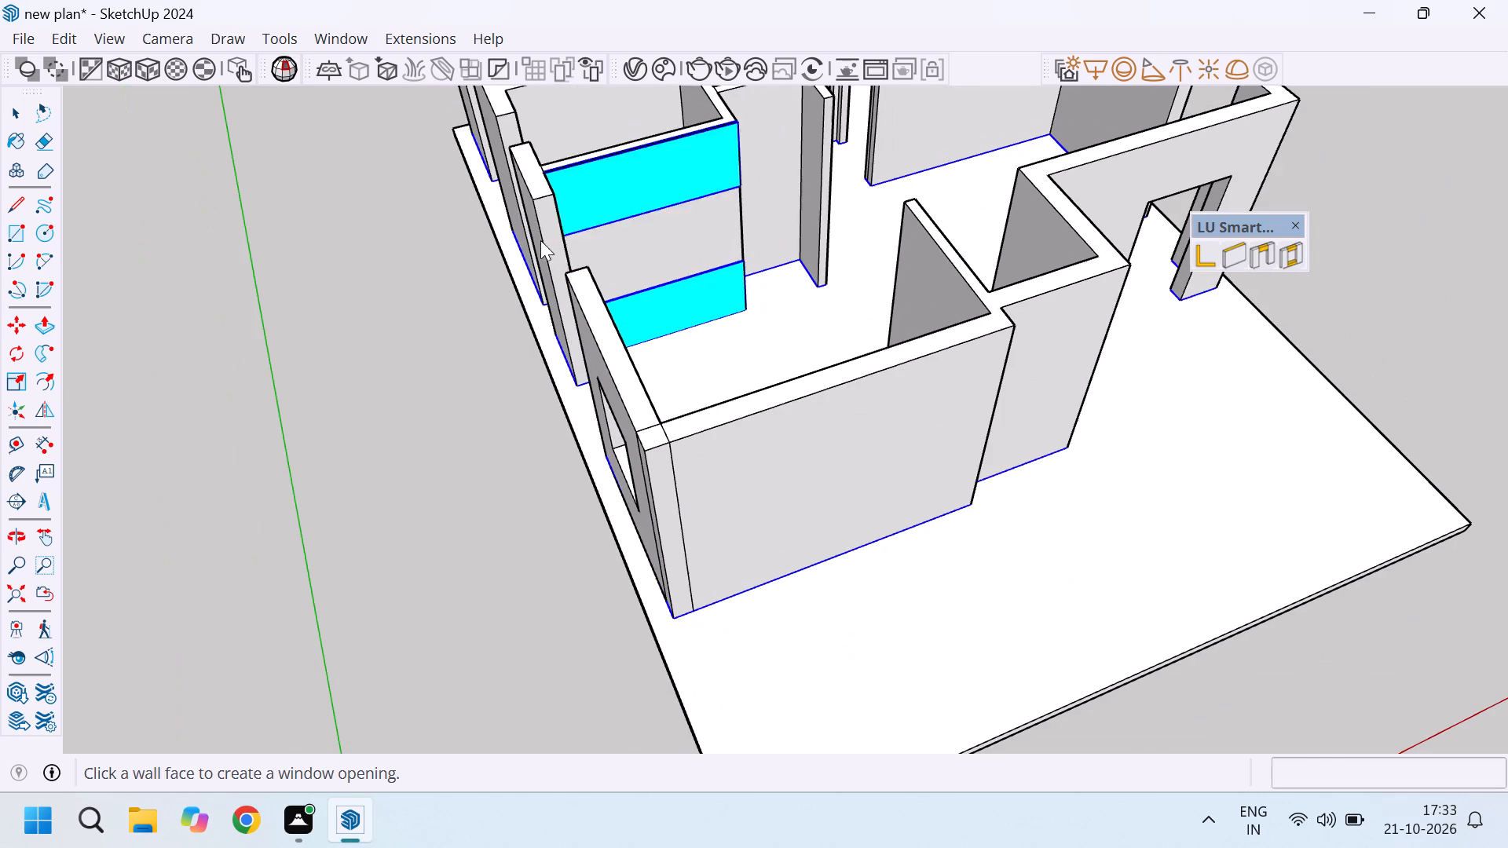
left_click(548, 211)
Create the two remaining window openings towards the rear of the same outer side wall, beside the enclosed room and the rear room.
scroll(741, 414, "down", 8)
scroll(589, 239, "up", 10)
left_click(639, 234)
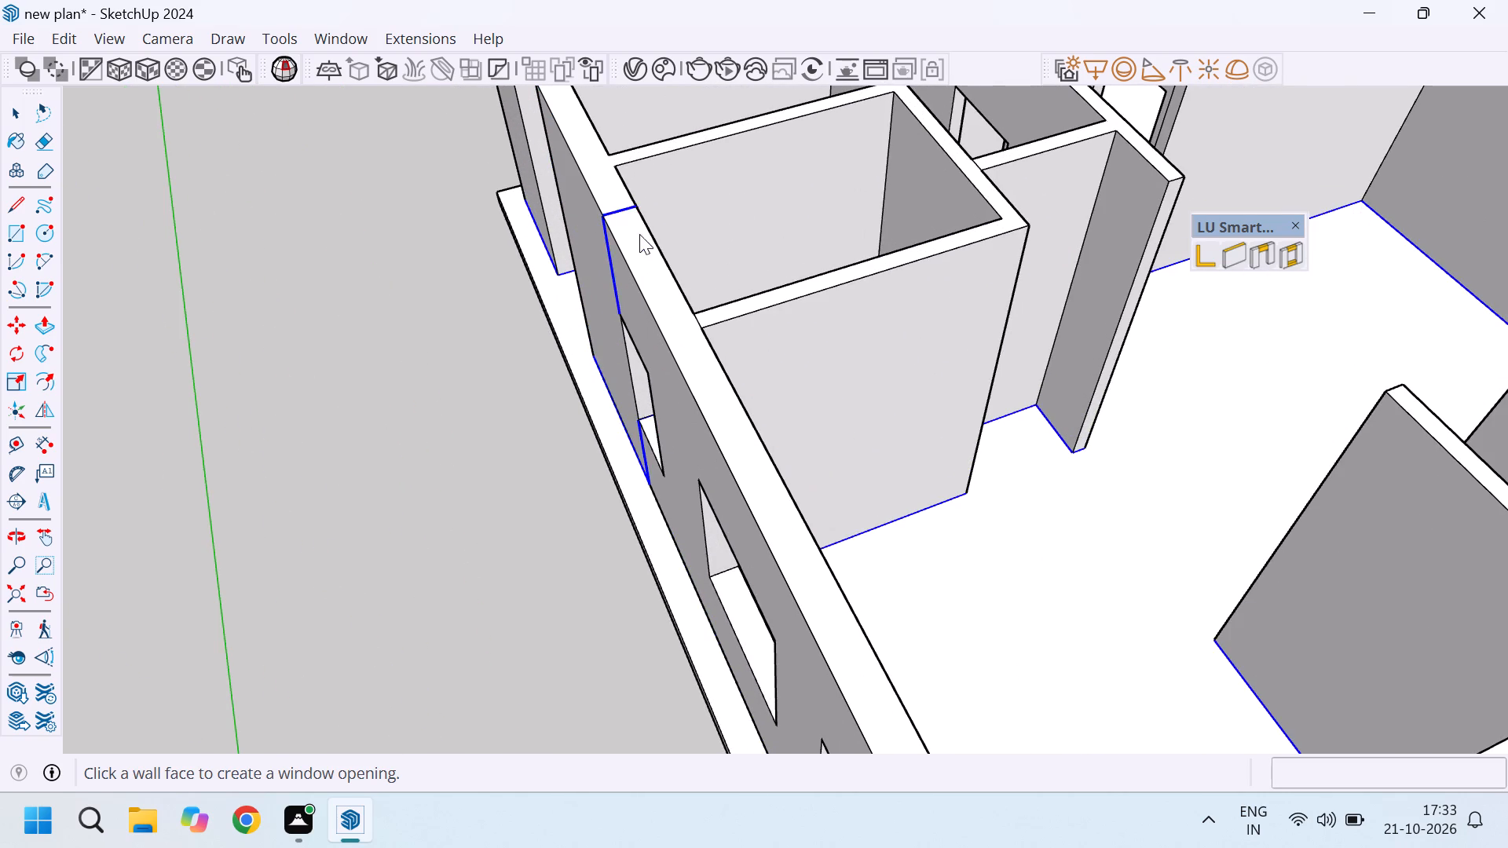
scroll(723, 412, "down", 10)
scroll(608, 228, "up", 4)
left_click(609, 201)
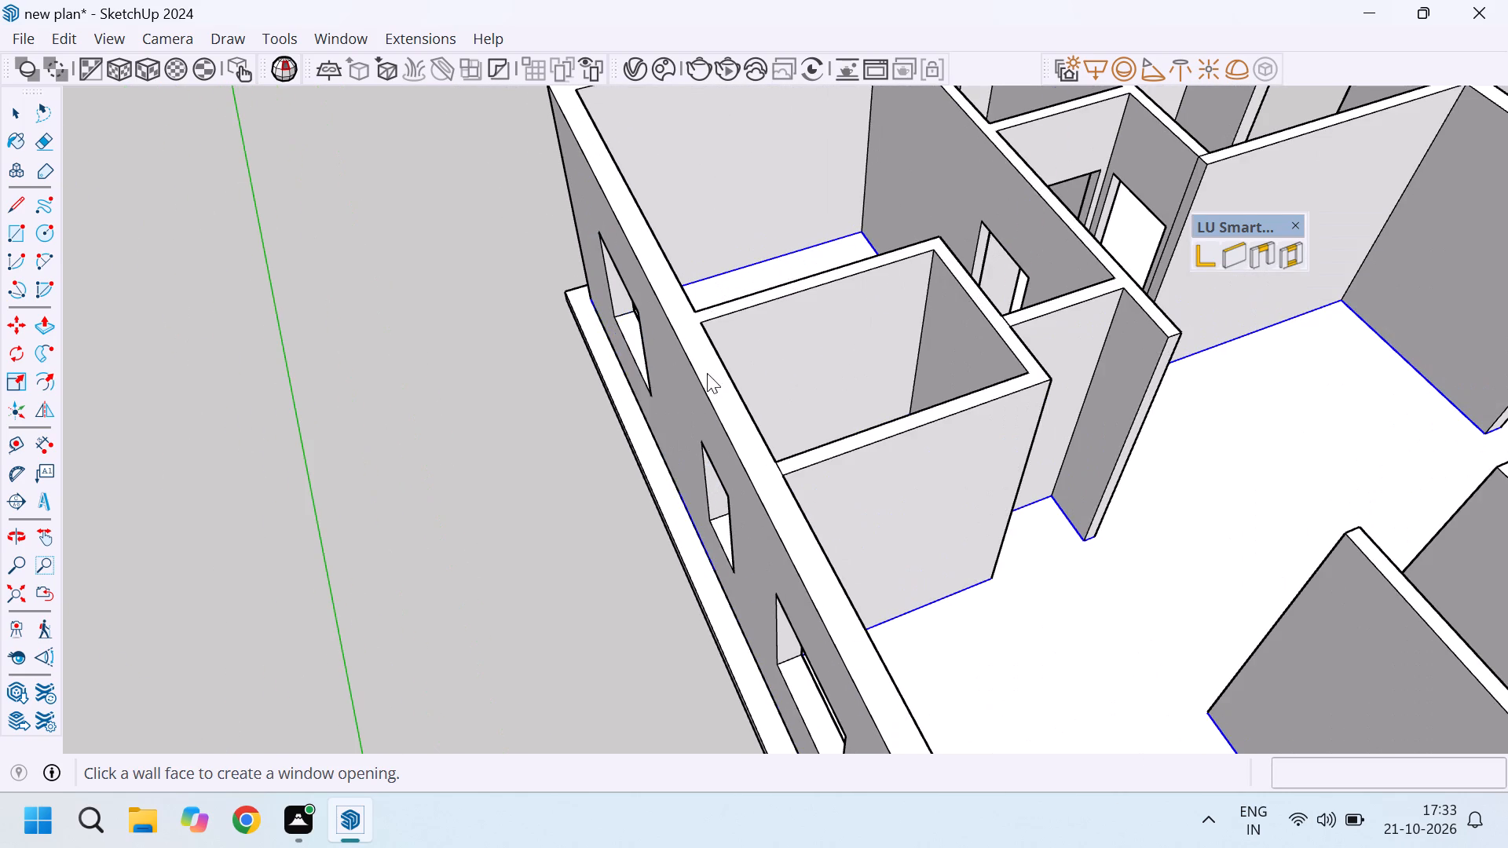
Create three more window openings: in the small rear room's back wall and in the opposite side wall at the rear room and main hall.
scroll(716, 408, "down", 11)
scroll(848, 217, "up", 8)
left_click(844, 188)
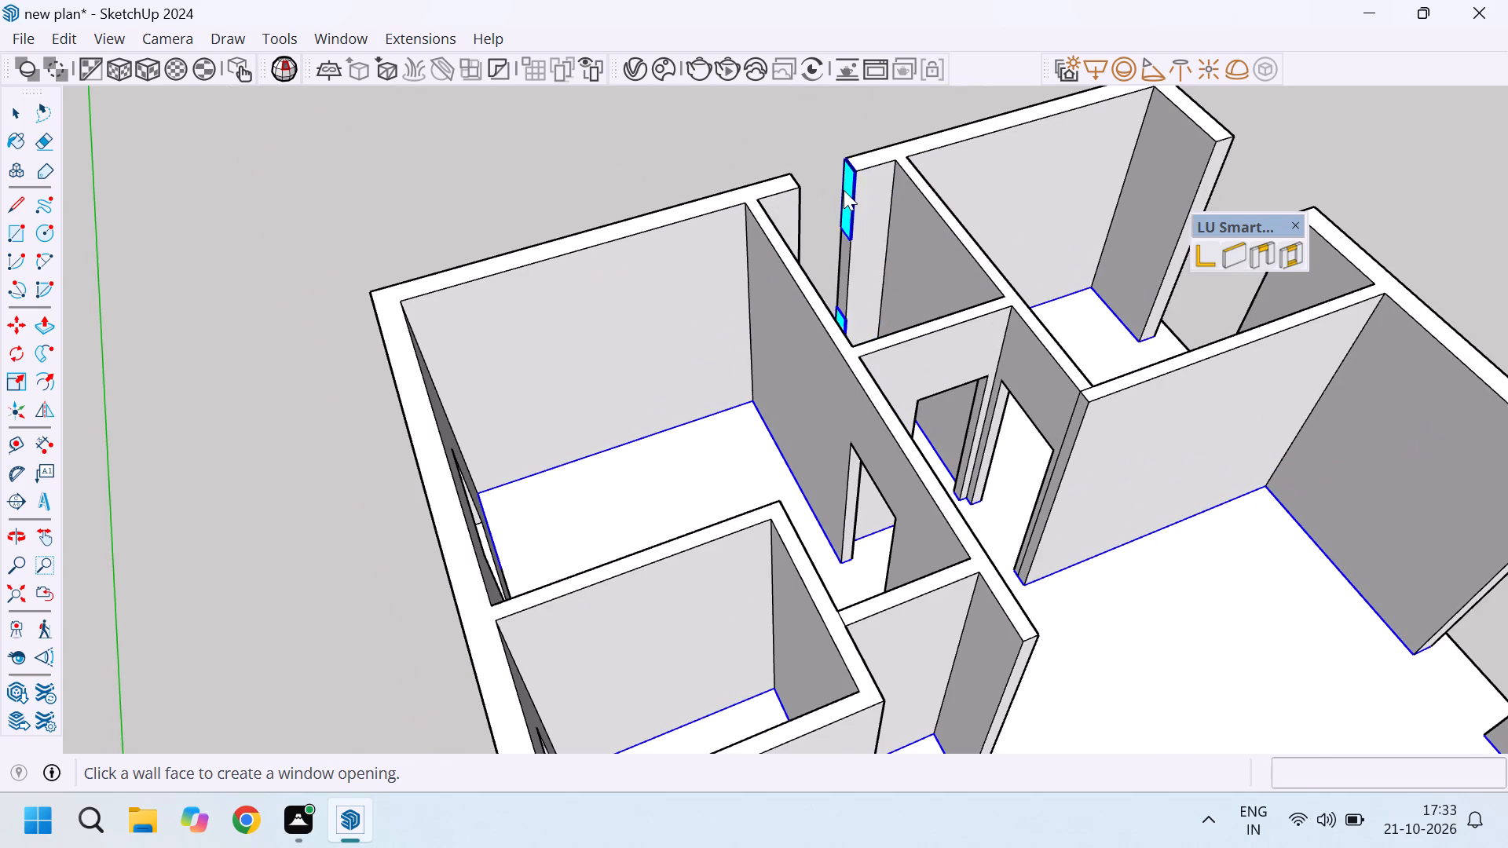
left_click(1217, 174)
scroll(752, 236, "down", 11)
scroll(1136, 317, "up", 3)
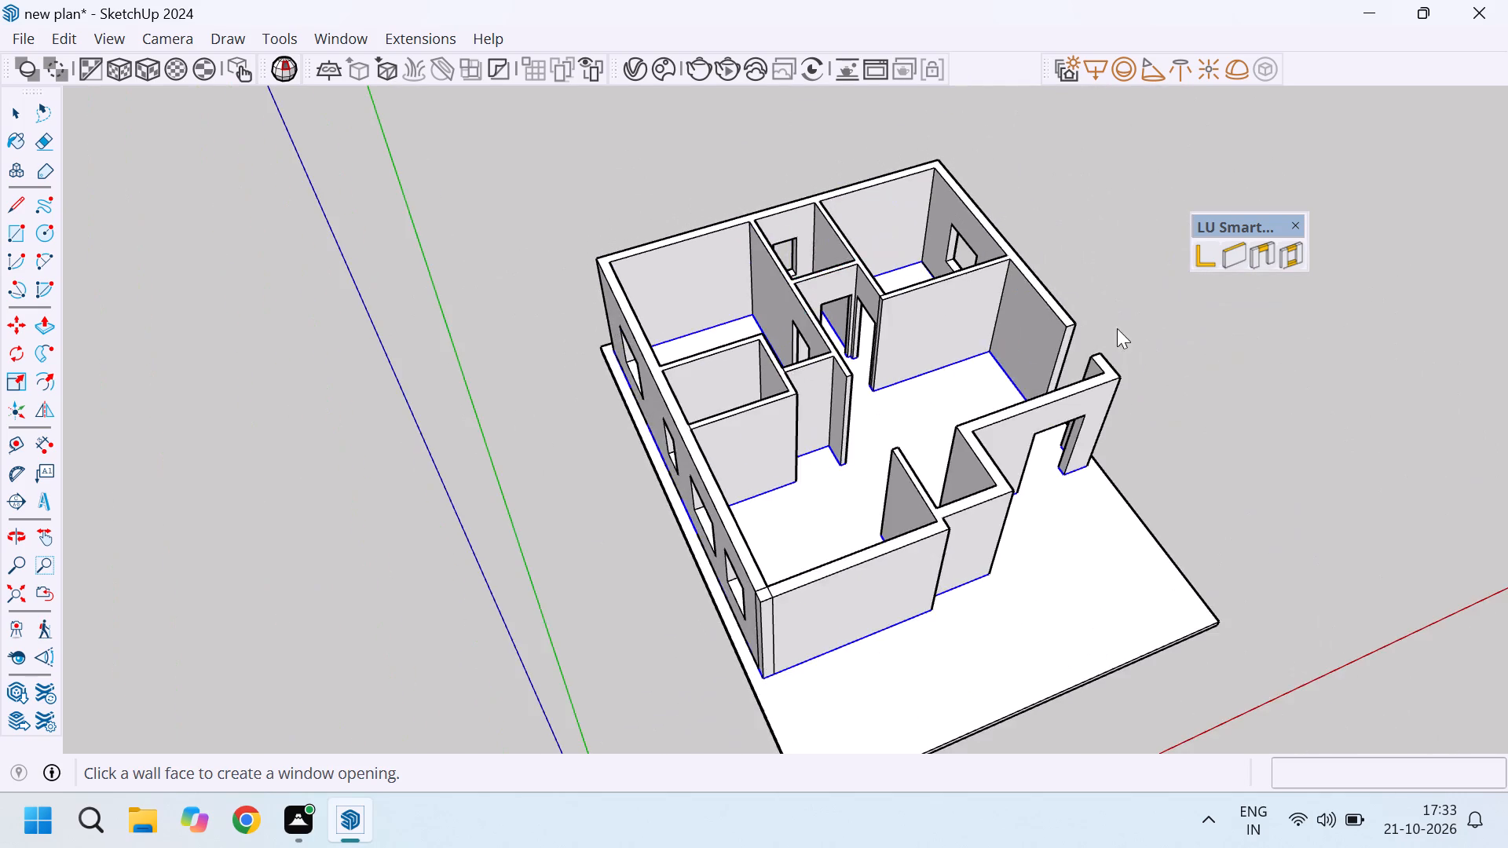
scroll(1117, 328, "up", 7)
left_click(1036, 354)
Leave the Window Tool and examine the front walls, the interior partitions and the enclosed room for openings still missing.
scroll(1091, 264, "down", 10)
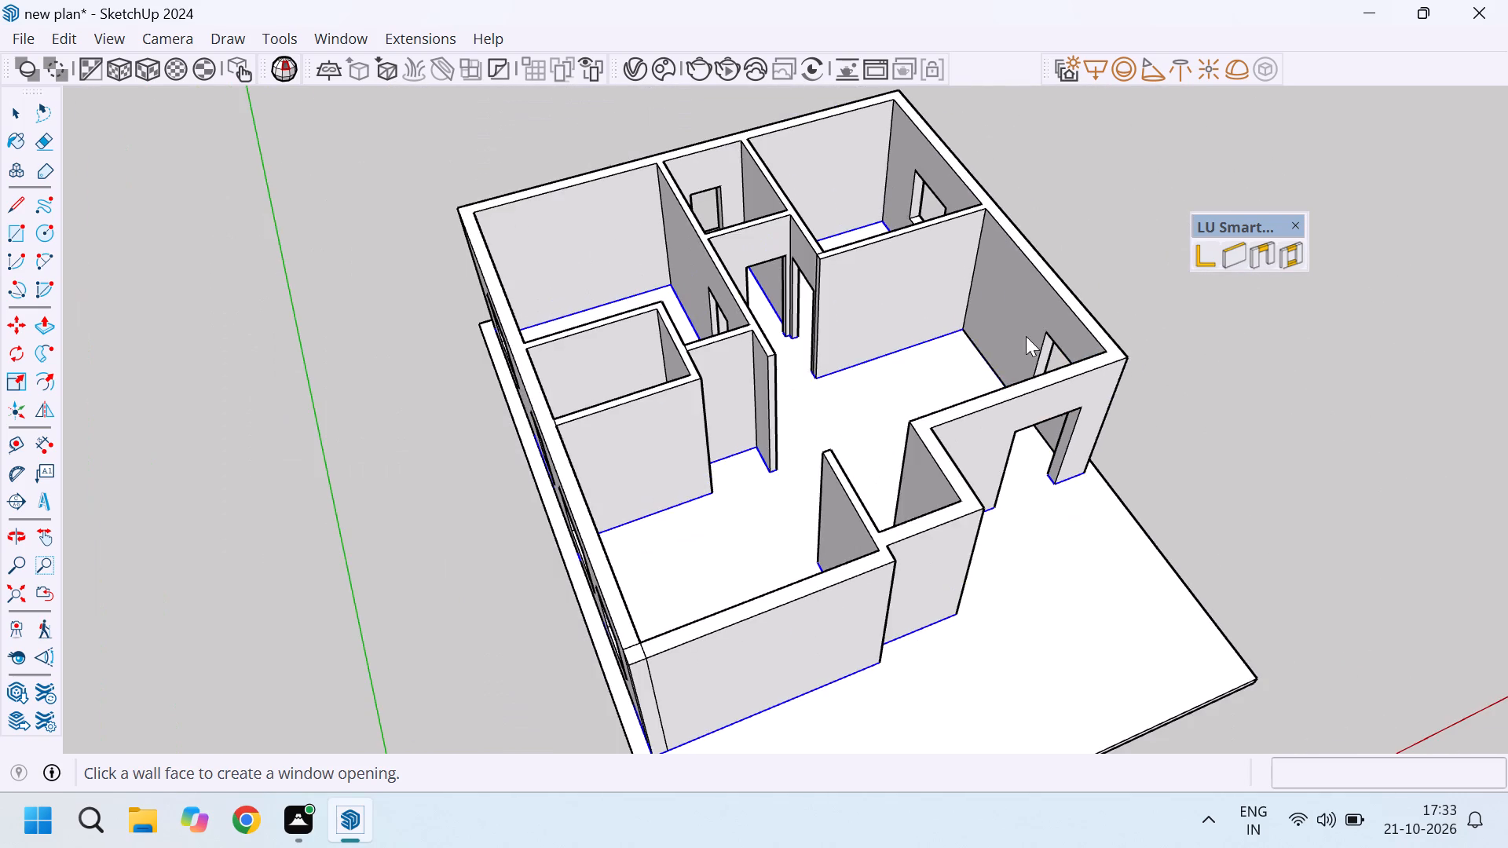
scroll(874, 469, "up", 4)
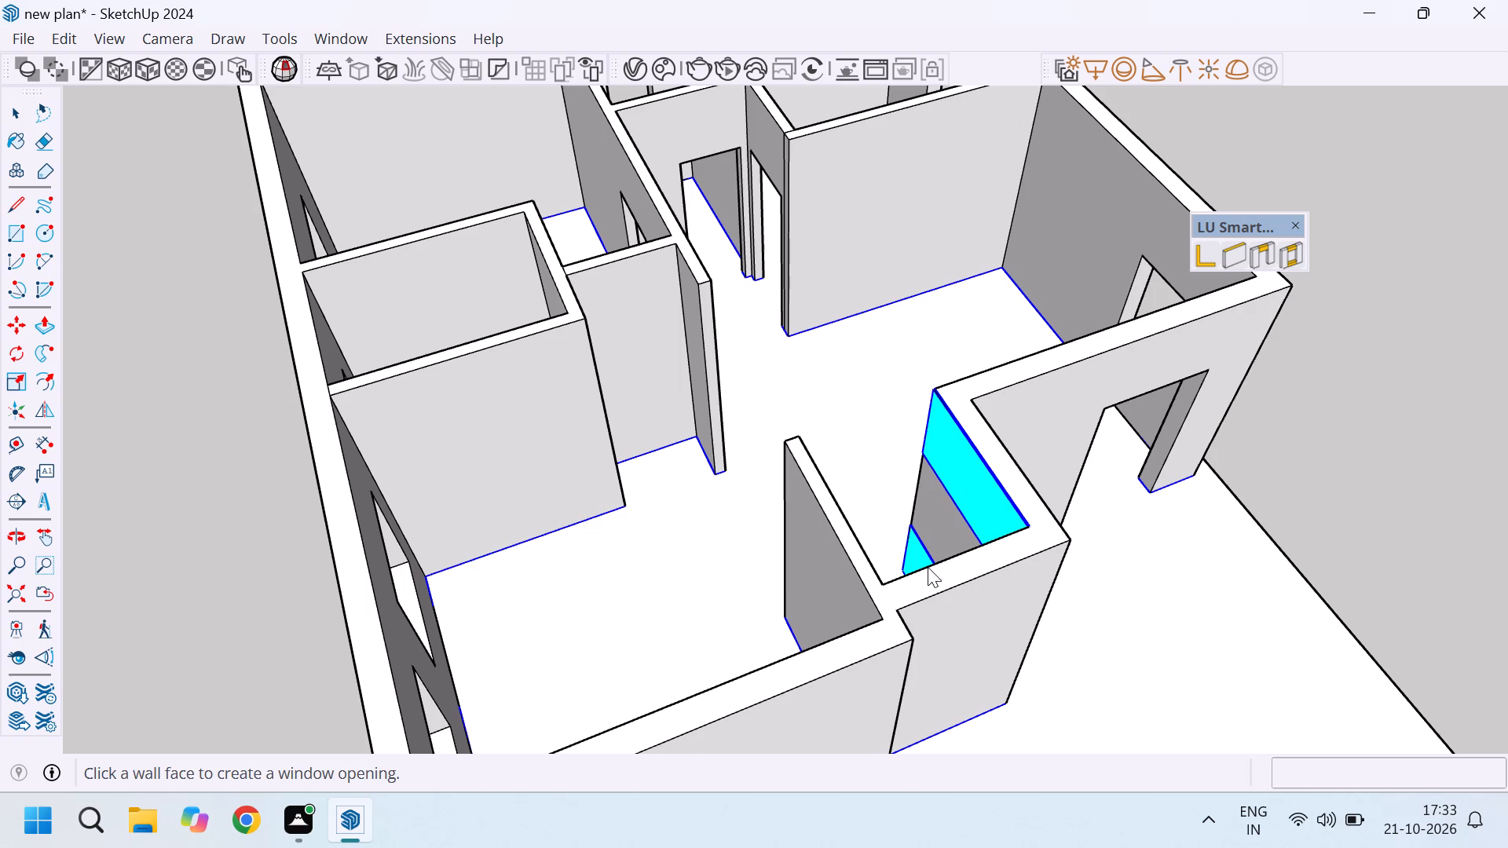
scroll(946, 601, "up", 4)
scroll(863, 459, "down", 5)
scroll(965, 556, "up", 5)
scroll(908, 493, "up", 4)
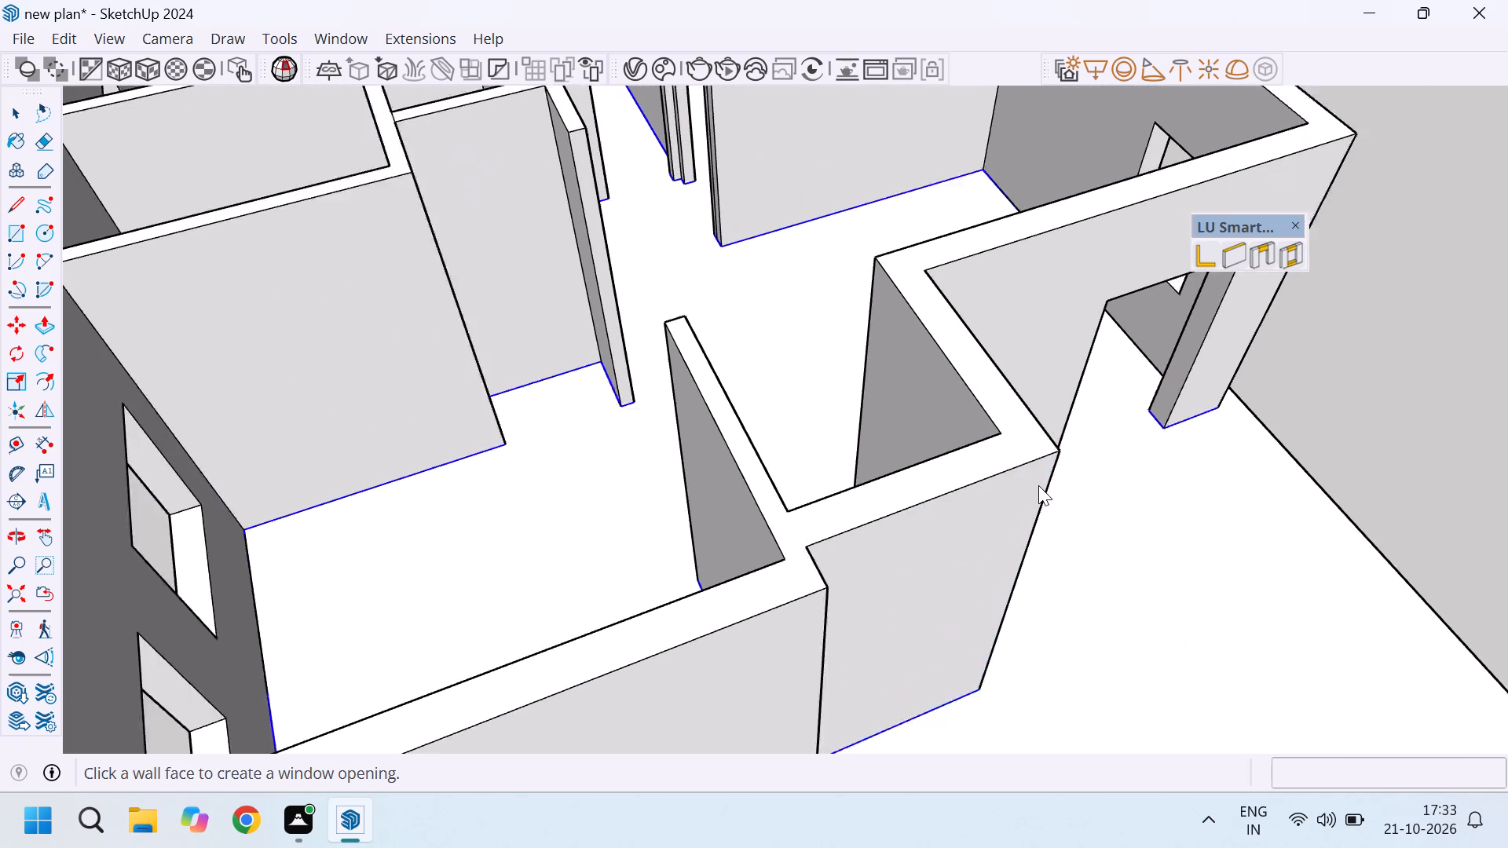
key("space")
scroll(1102, 455, "down", 4)
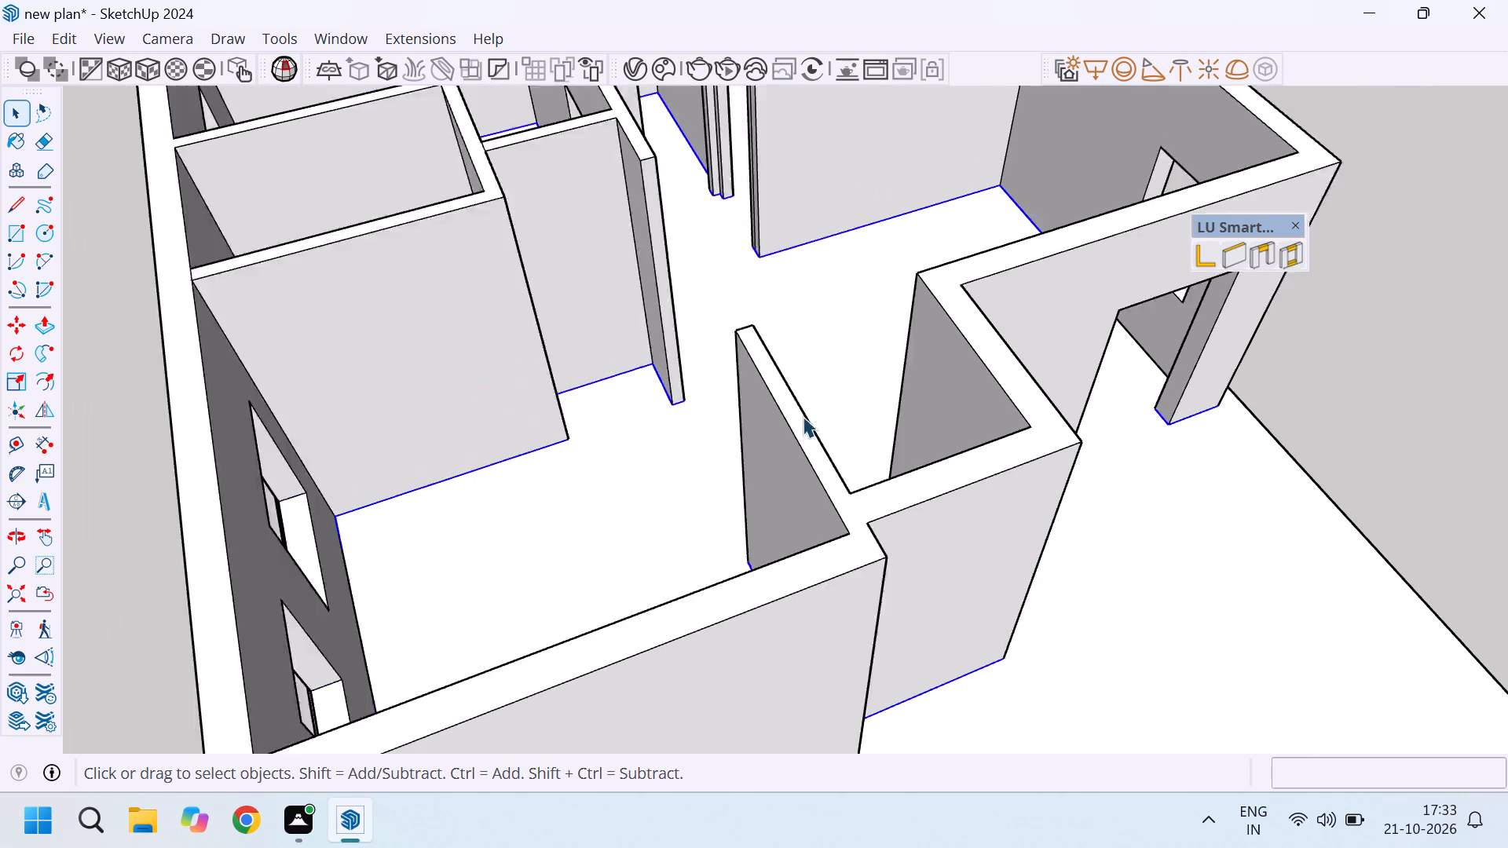
scroll(803, 416, "down", 8)
left_click(1191, 423)
middle_click_drag(1121, 468, 857, 450)
scroll(842, 422, "up", 6)
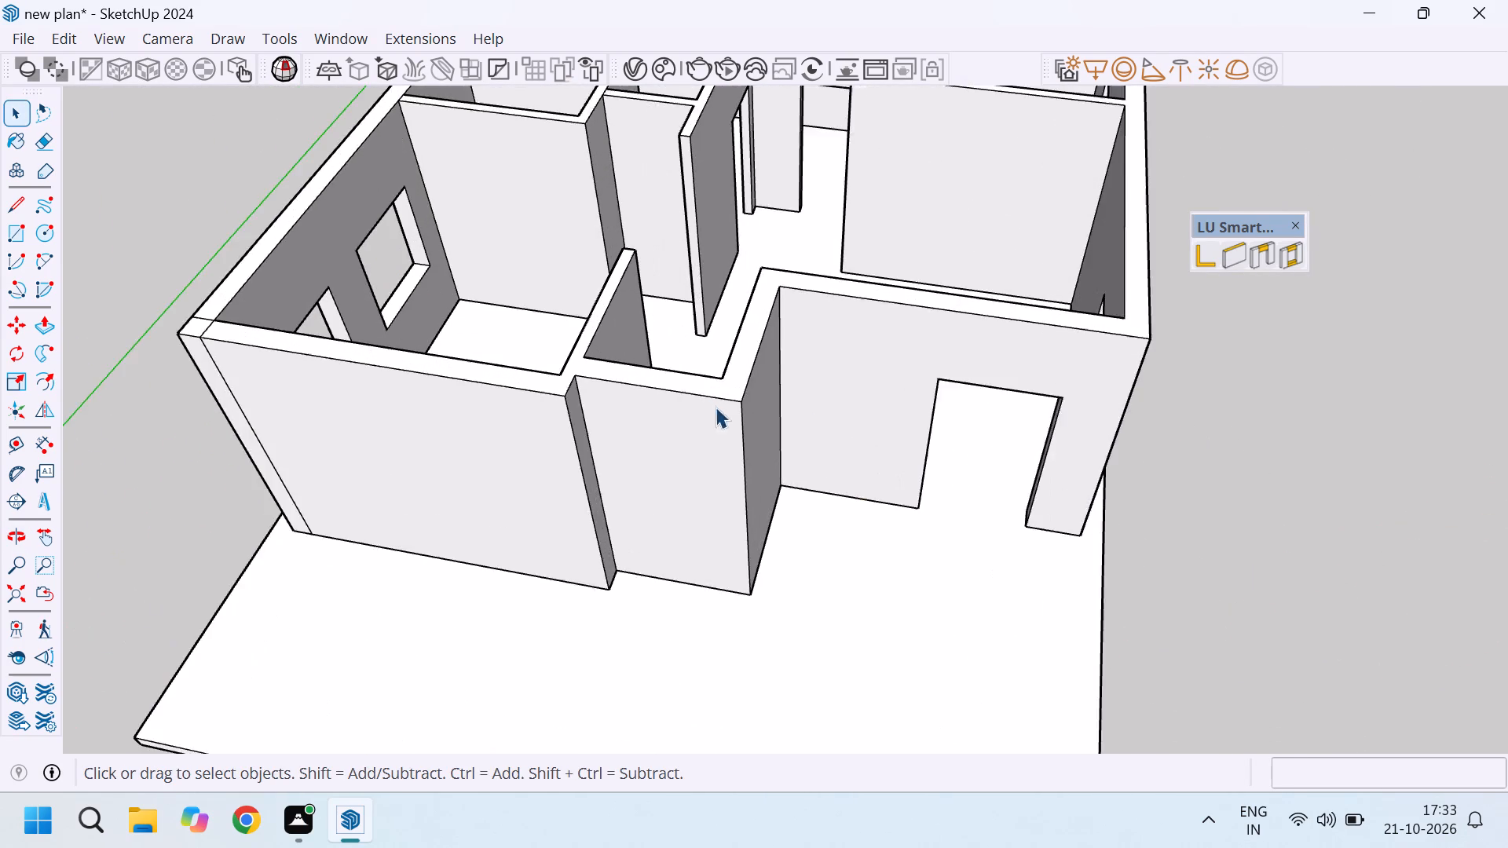
scroll(716, 407, "up", 4)
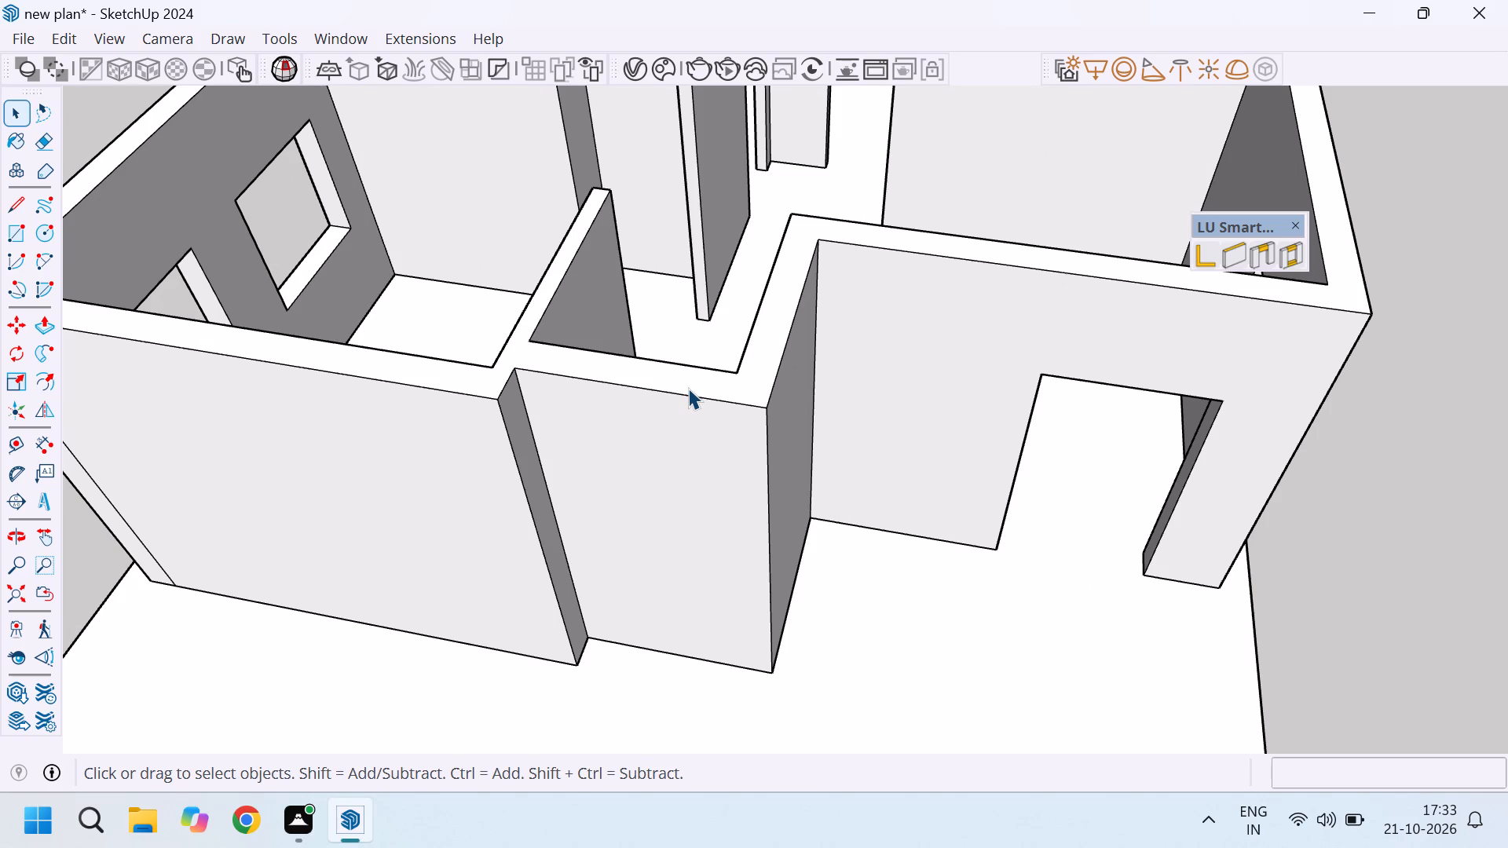
scroll(640, 362, "down", 4)
scroll(628, 429, "down", 4)
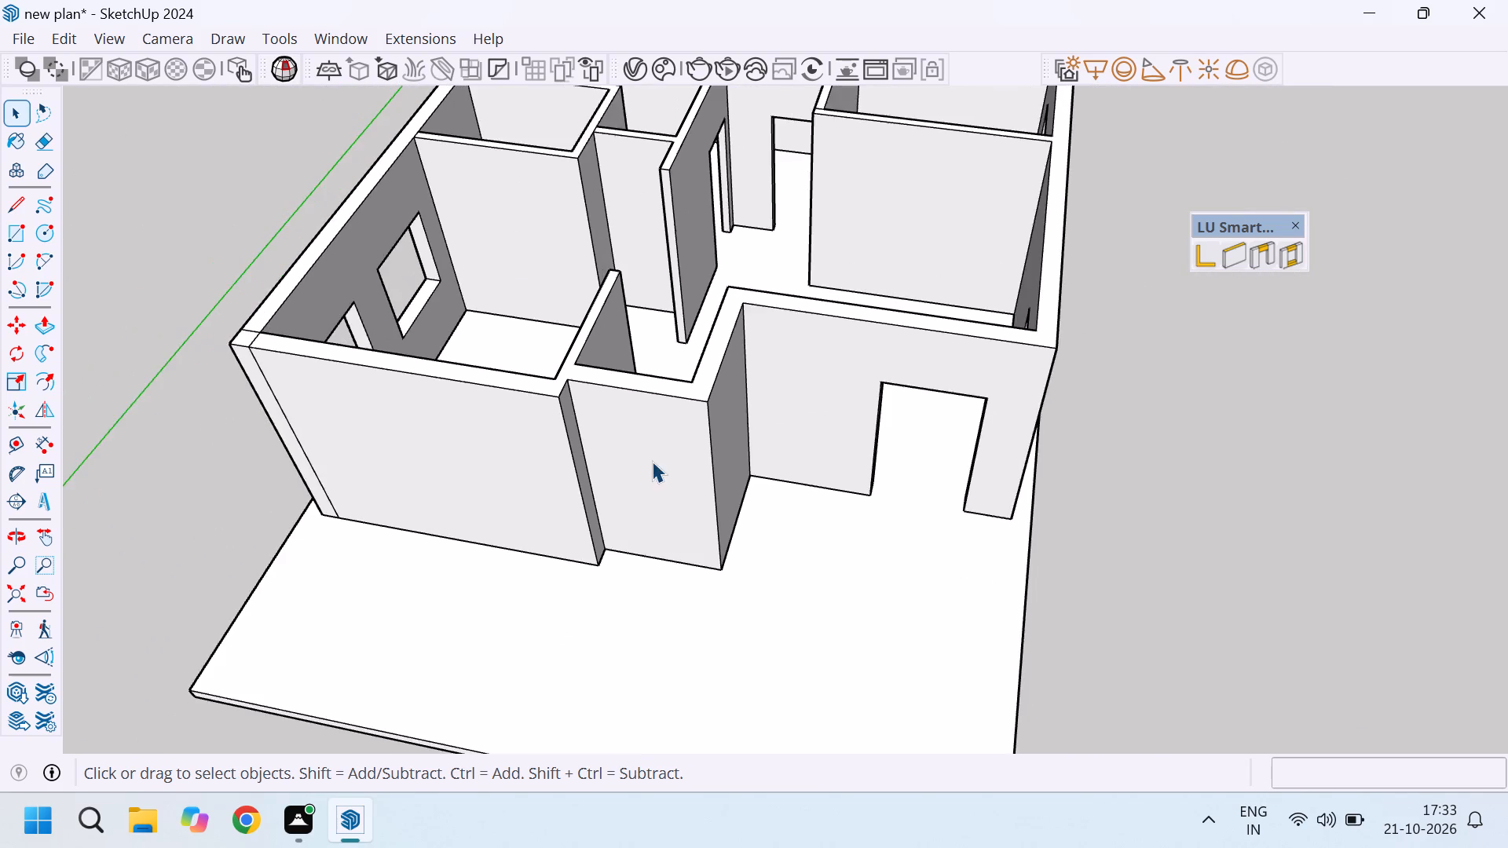
scroll(652, 461, "down", 2)
middle_click_drag(603, 237, 774, 306)
scroll(471, 239, "up", 15)
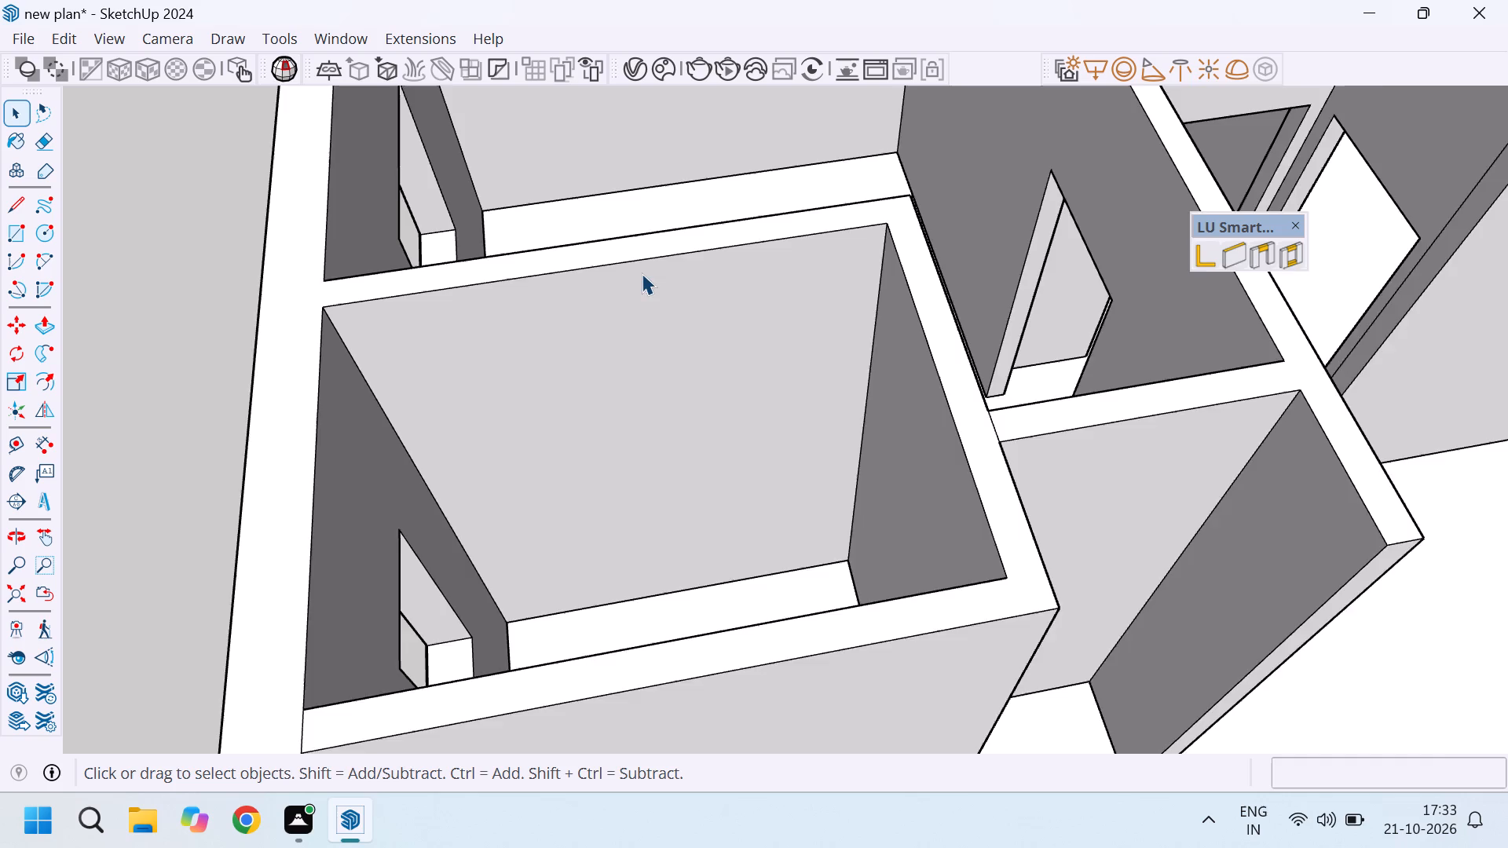
scroll(632, 272, "up", 3)
scroll(616, 272, "down", 3)
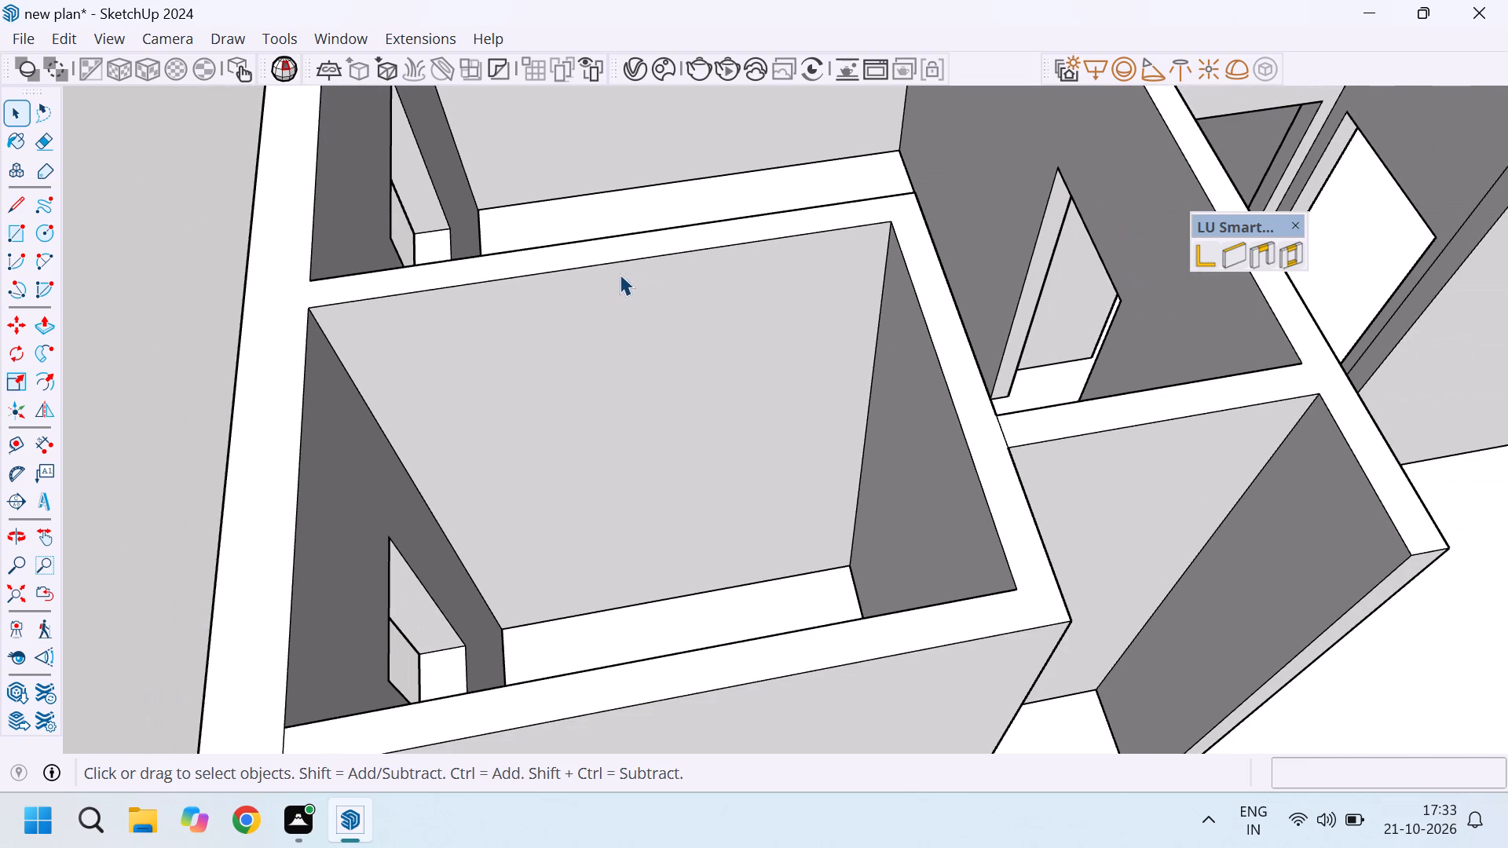
scroll(638, 282, "down", 8)
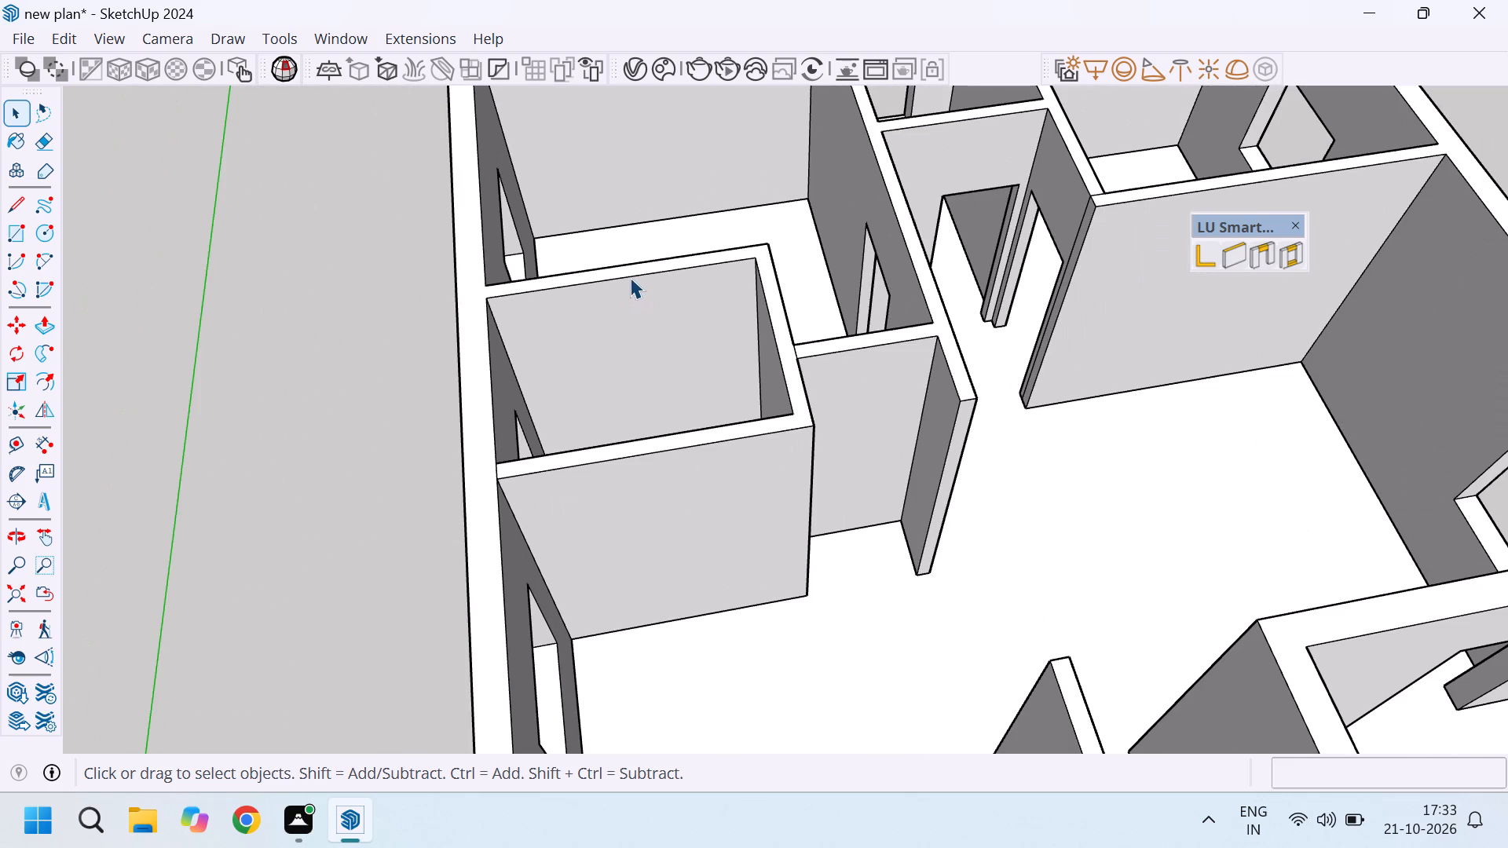
scroll(683, 319, "down", 4)
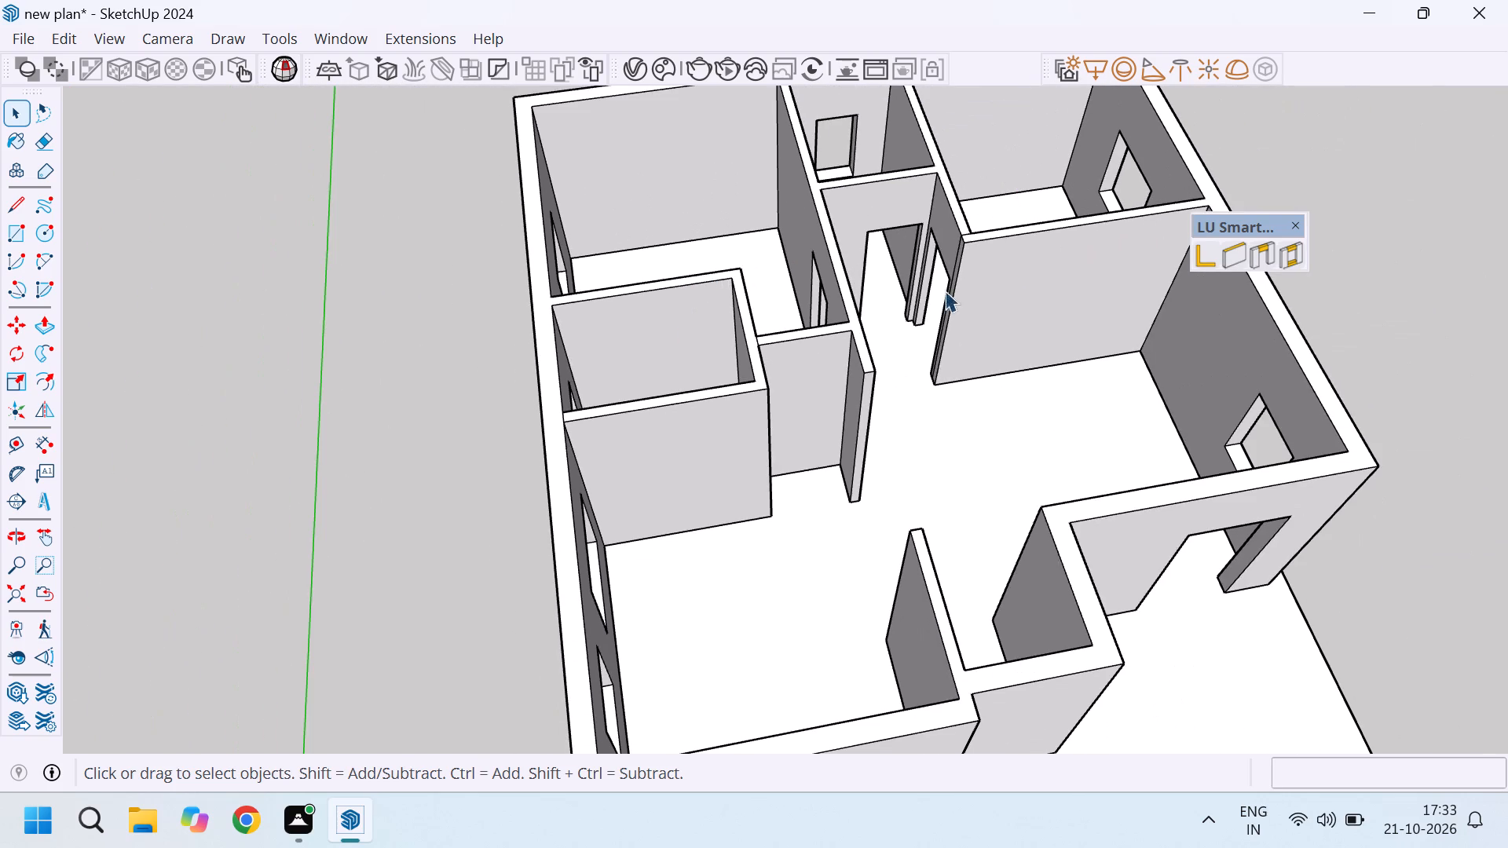
scroll(985, 366, "down", 1)
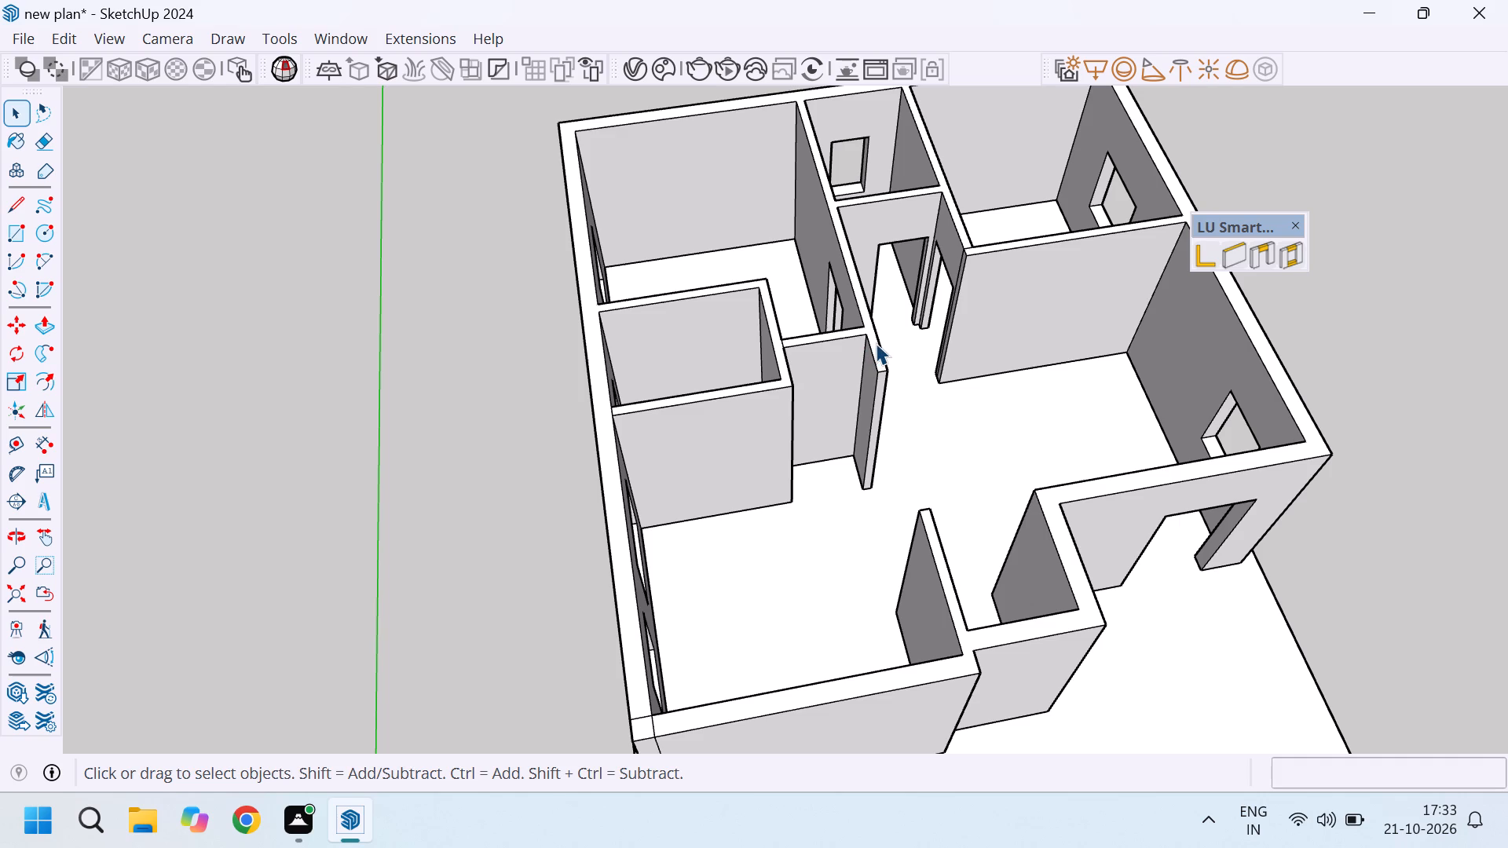
Draw a 2'6" by 5" rectangle on top of the partition between the enclosed room and the rear room.
scroll(723, 302, "up", 7)
key("r")
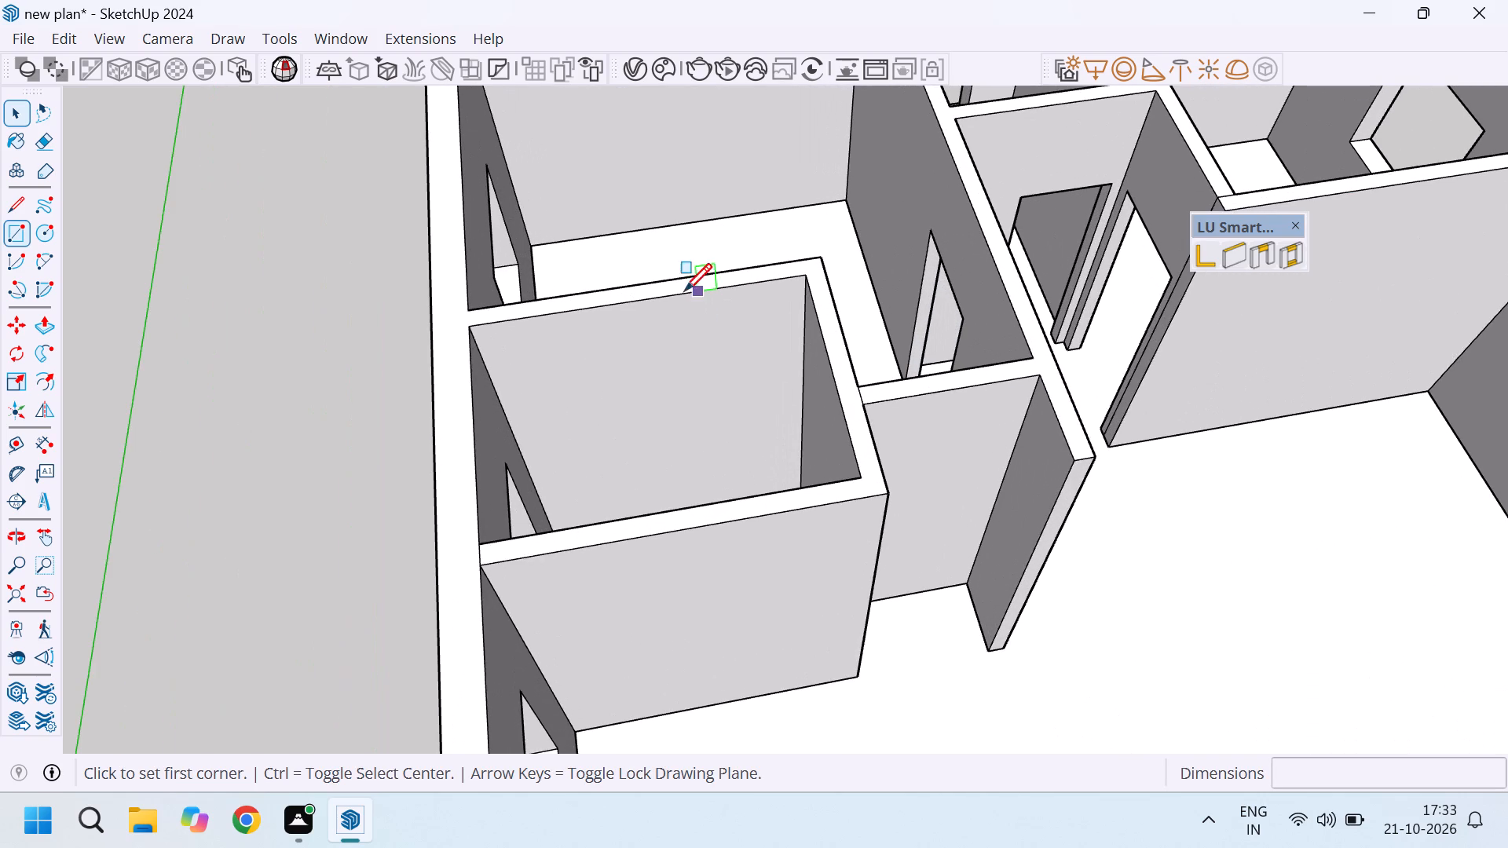
scroll(652, 290, "up", 2)
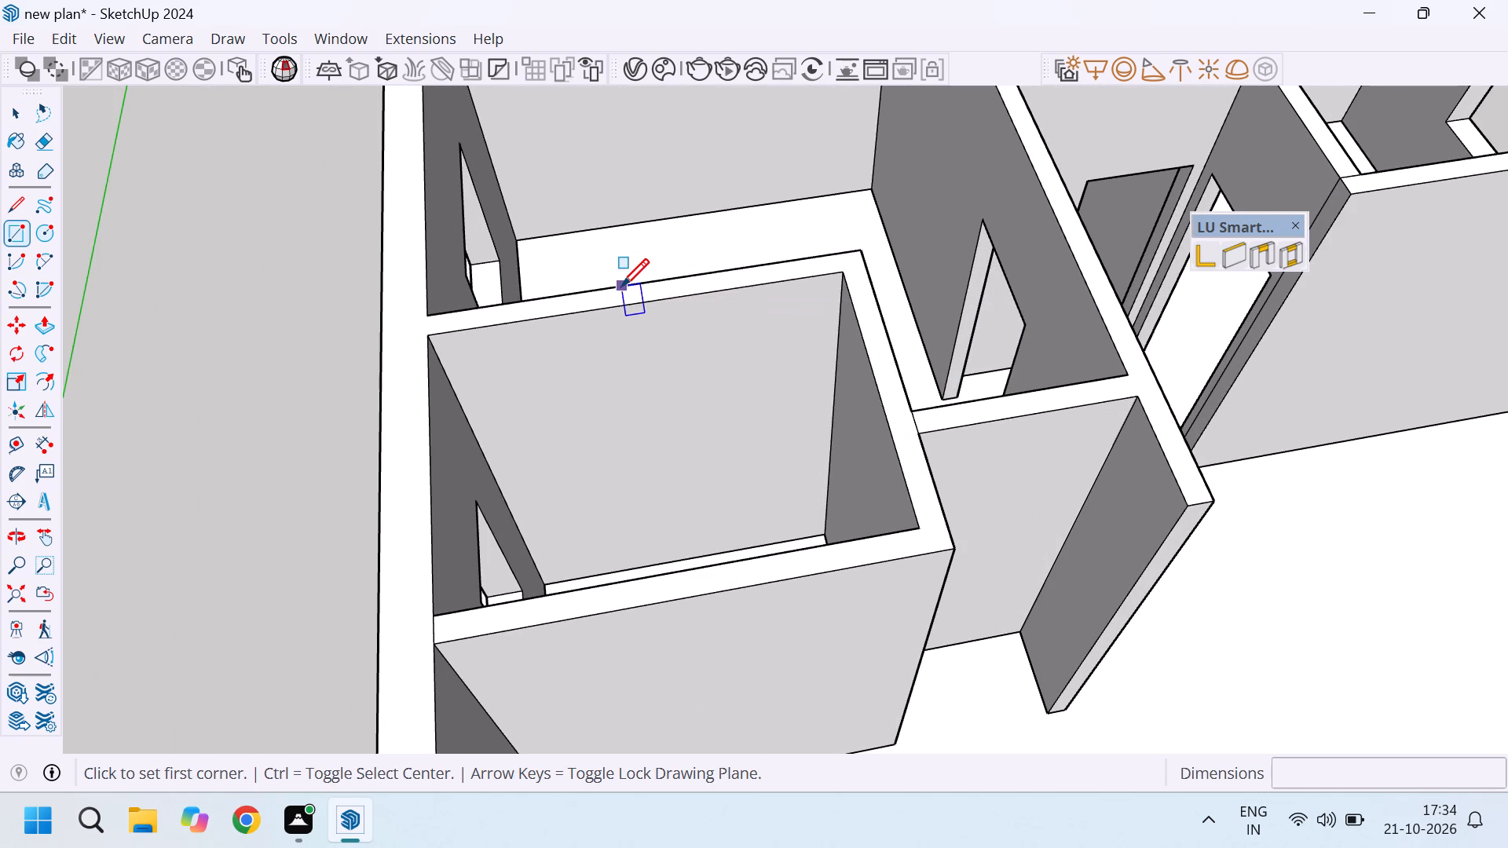
left_click(651, 283)
scroll(757, 282, "up", 4)
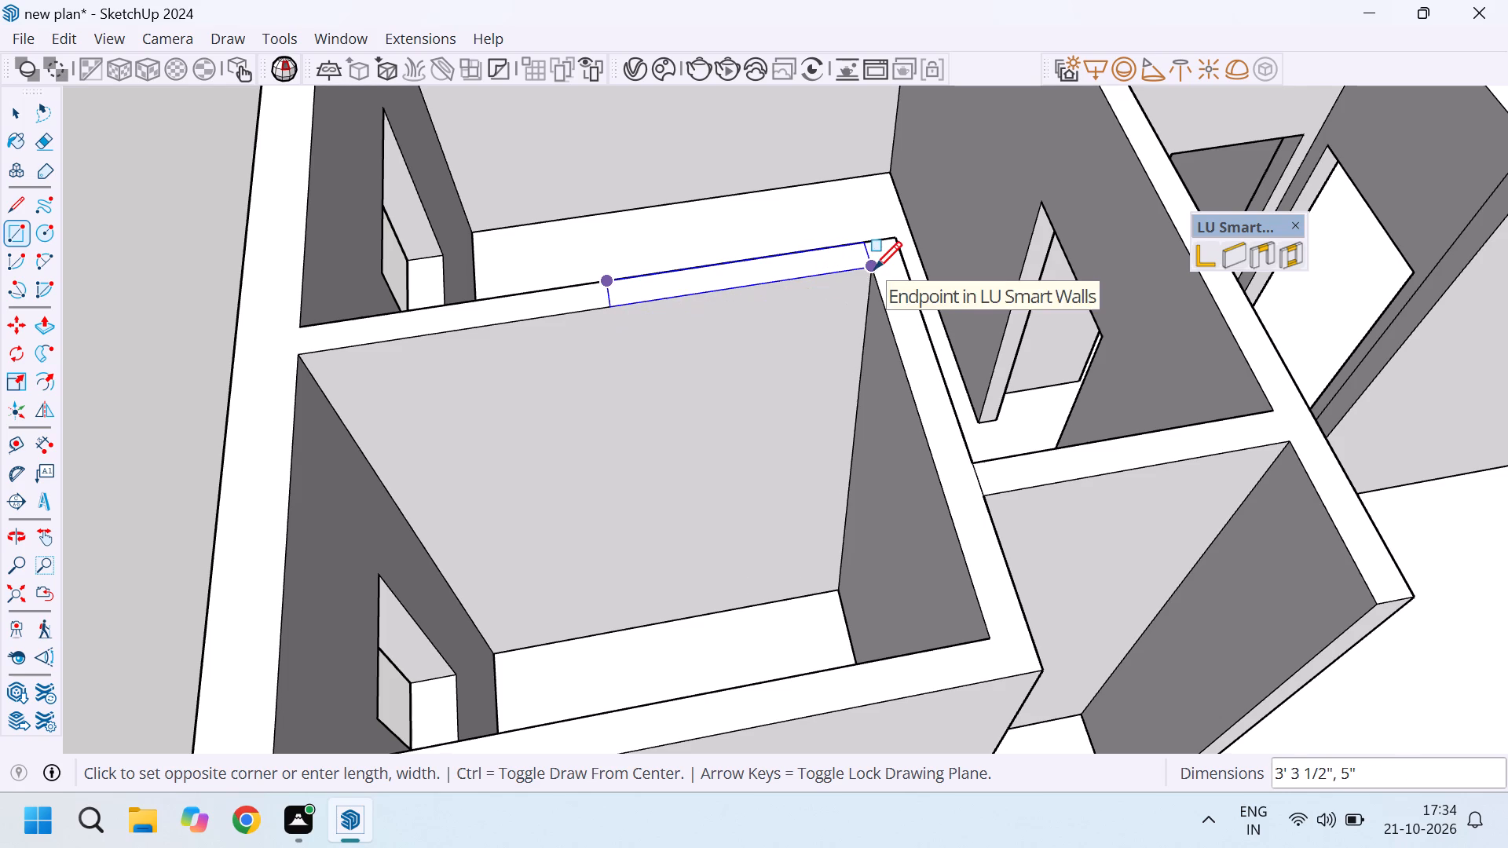
key("2")
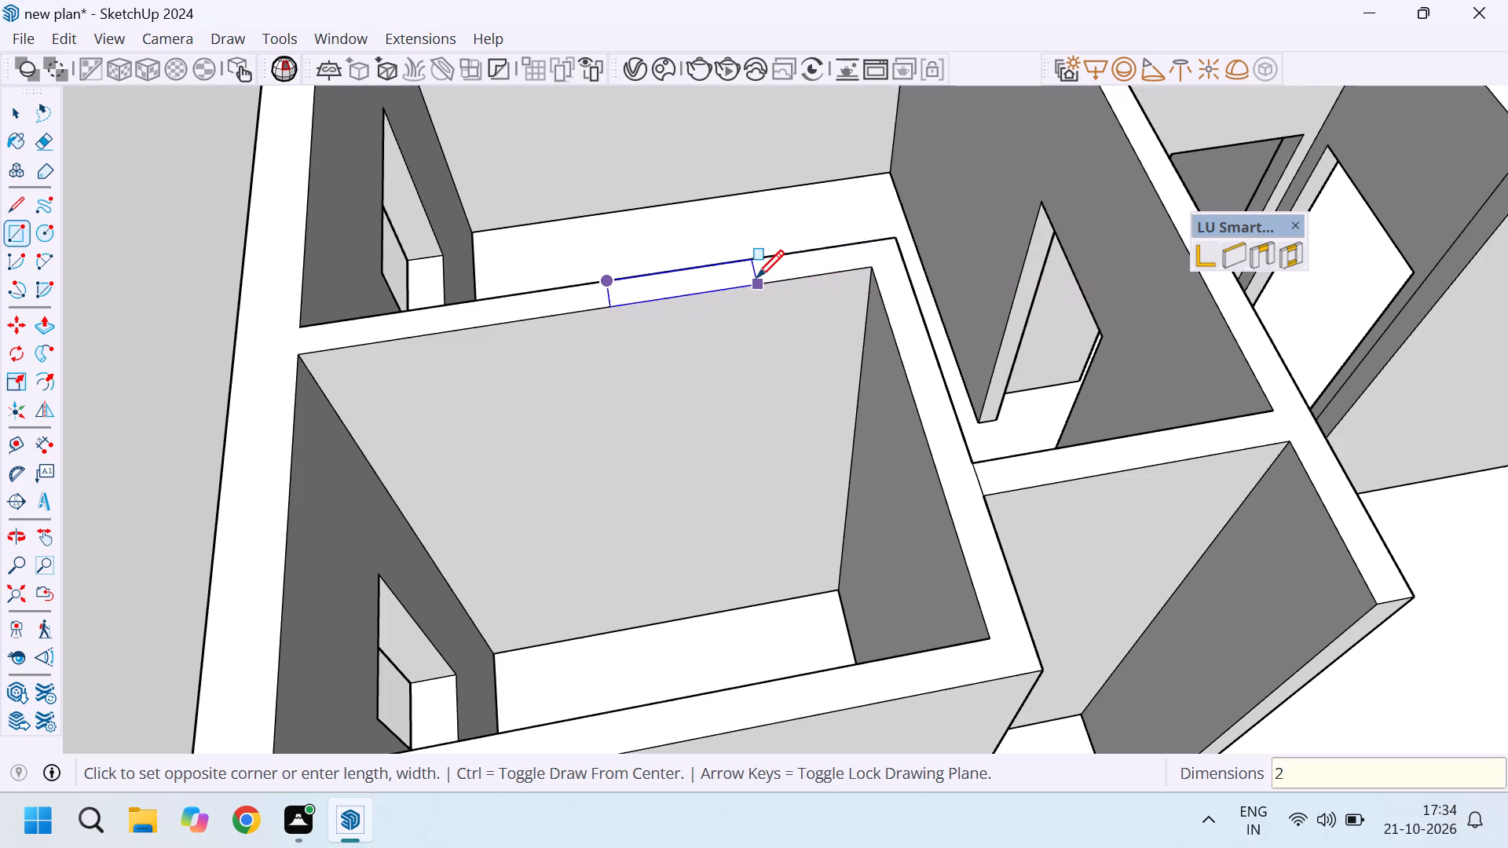
type("'6")
type(",5")
key("Return")
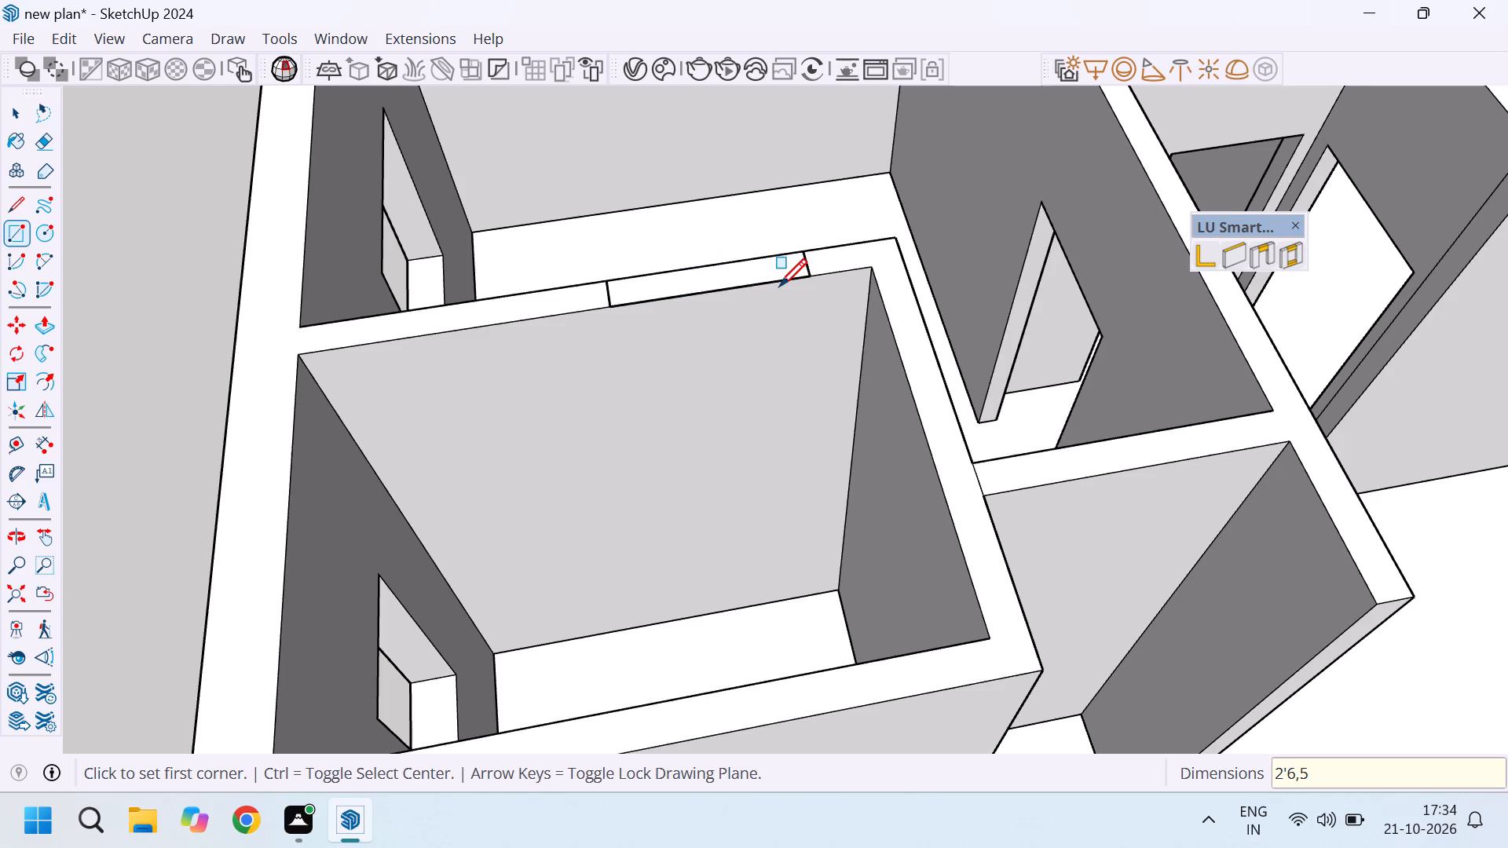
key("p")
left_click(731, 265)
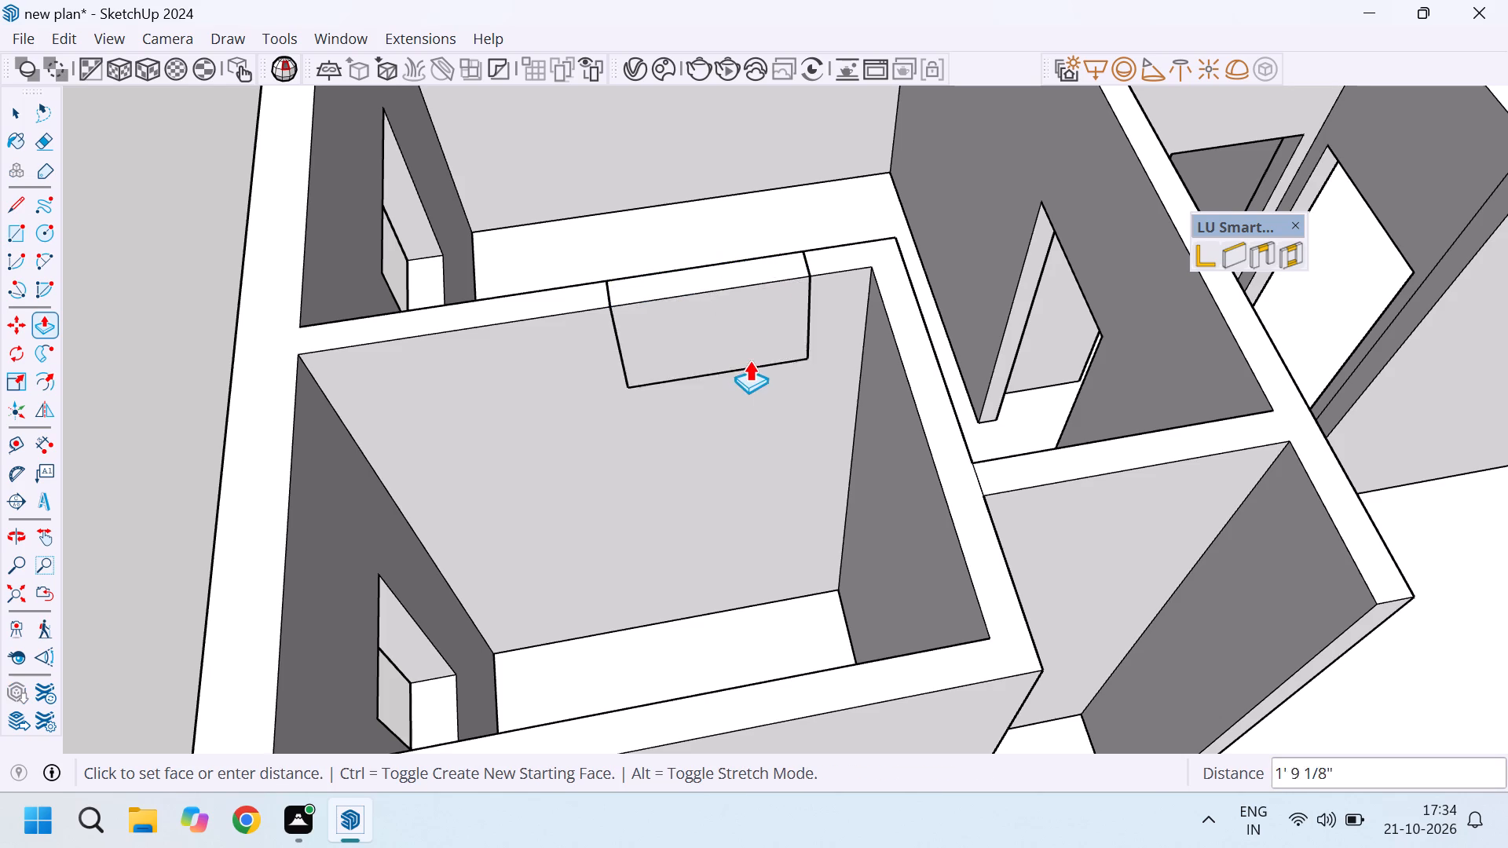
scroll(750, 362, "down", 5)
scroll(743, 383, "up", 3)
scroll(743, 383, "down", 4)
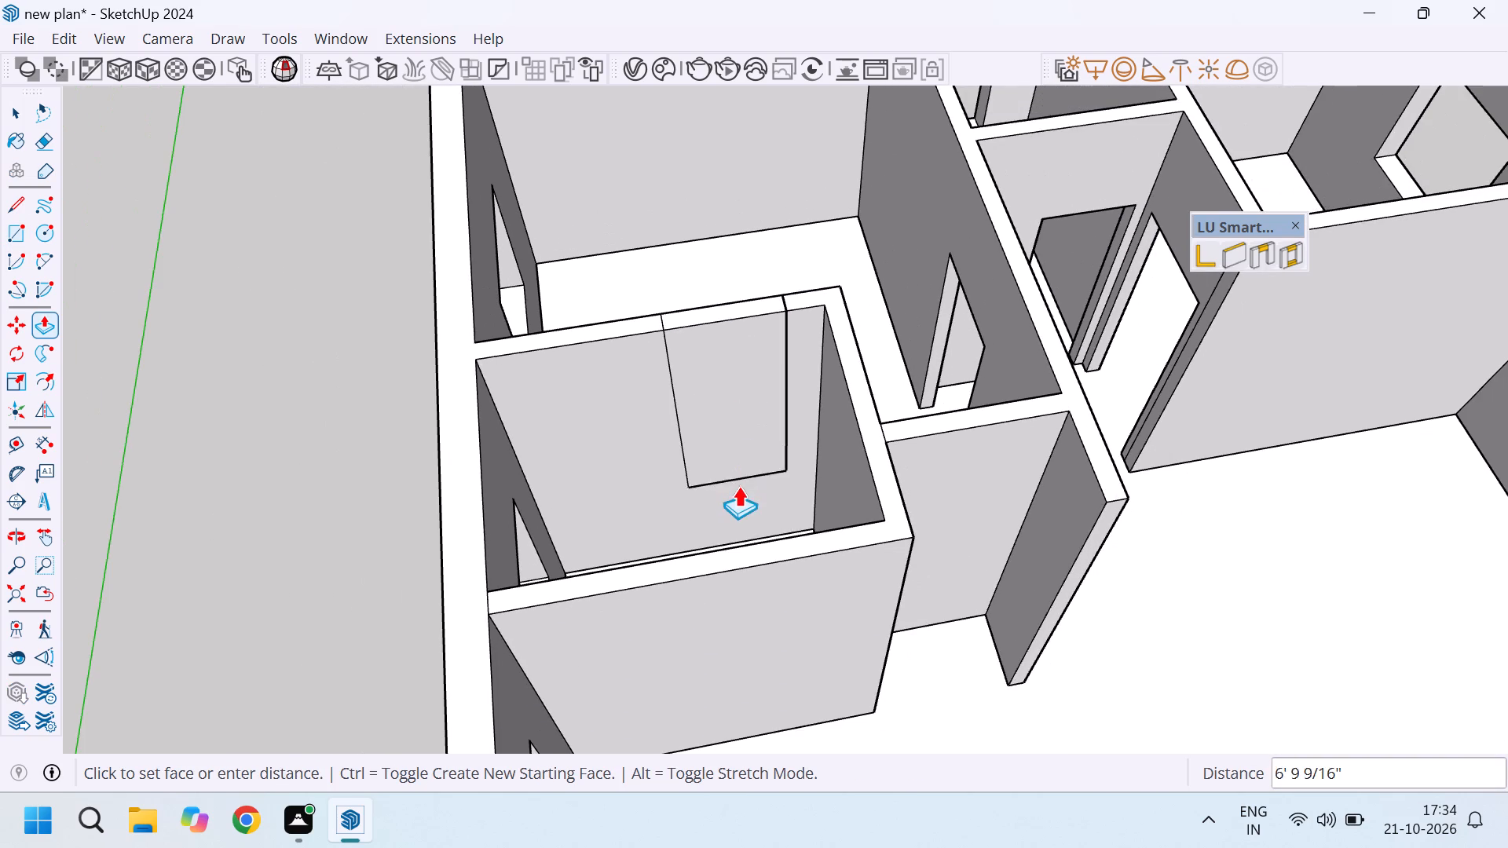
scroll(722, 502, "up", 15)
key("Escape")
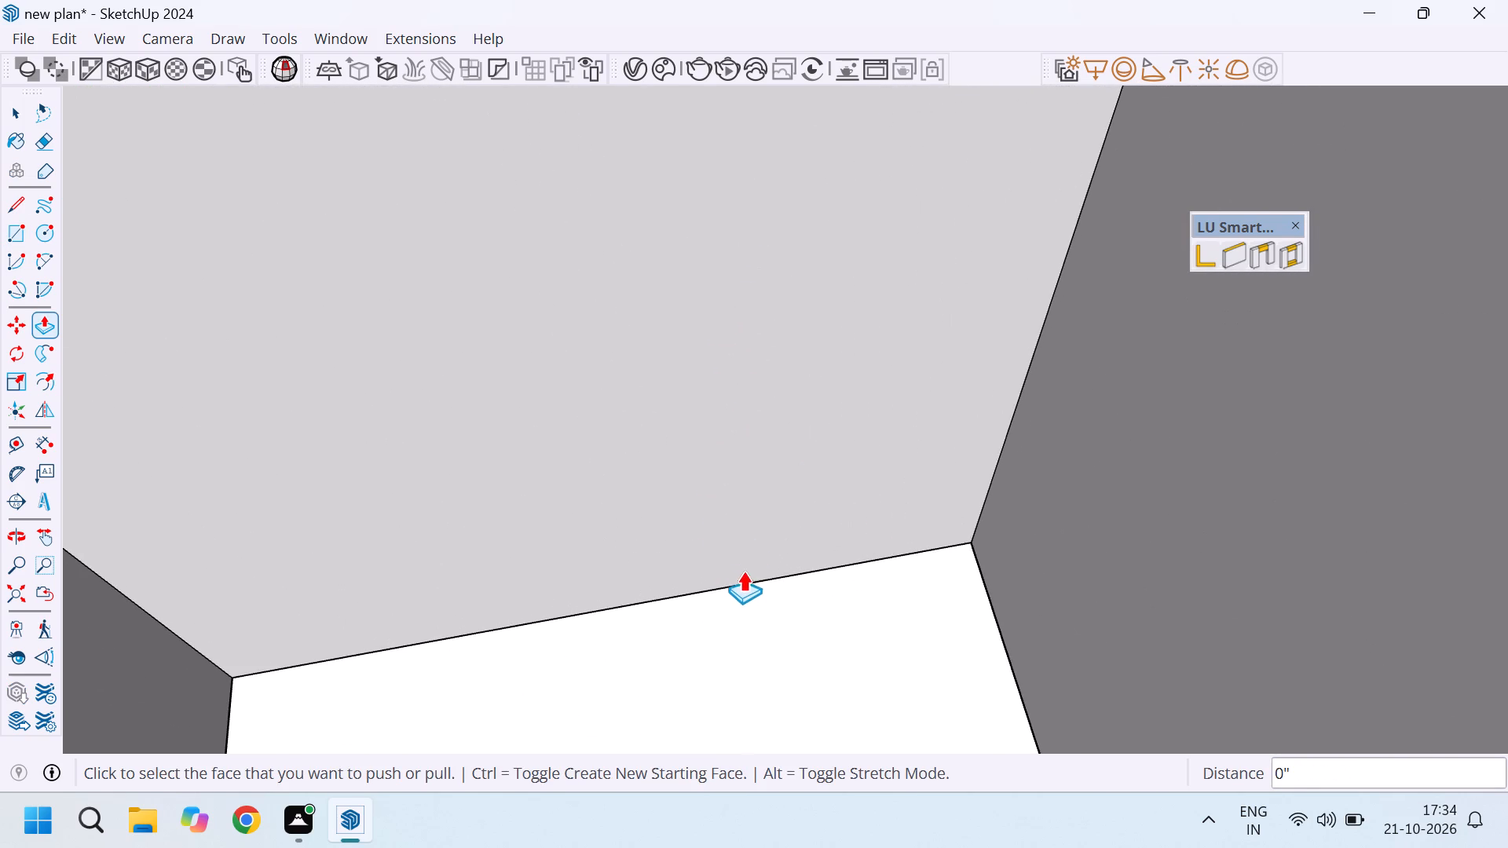
Open the wall group for editing and trace the 2'6" by 5" rectangle on the partition's top face.
scroll(730, 546, "down", 13)
key("space")
left_click(736, 363)
double_click(734, 385)
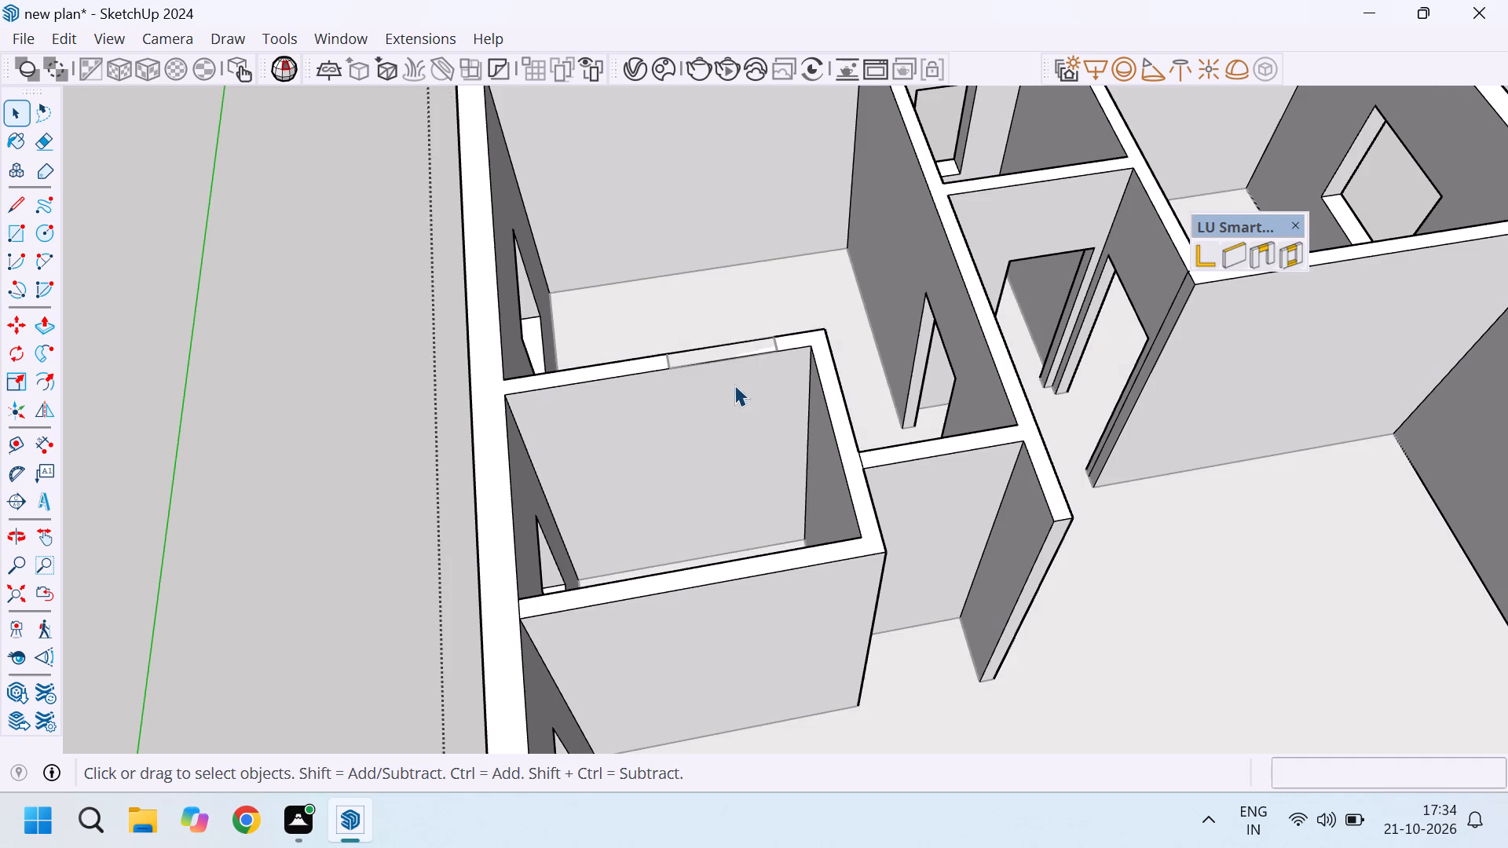
scroll(727, 389, "up", 8)
key("r")
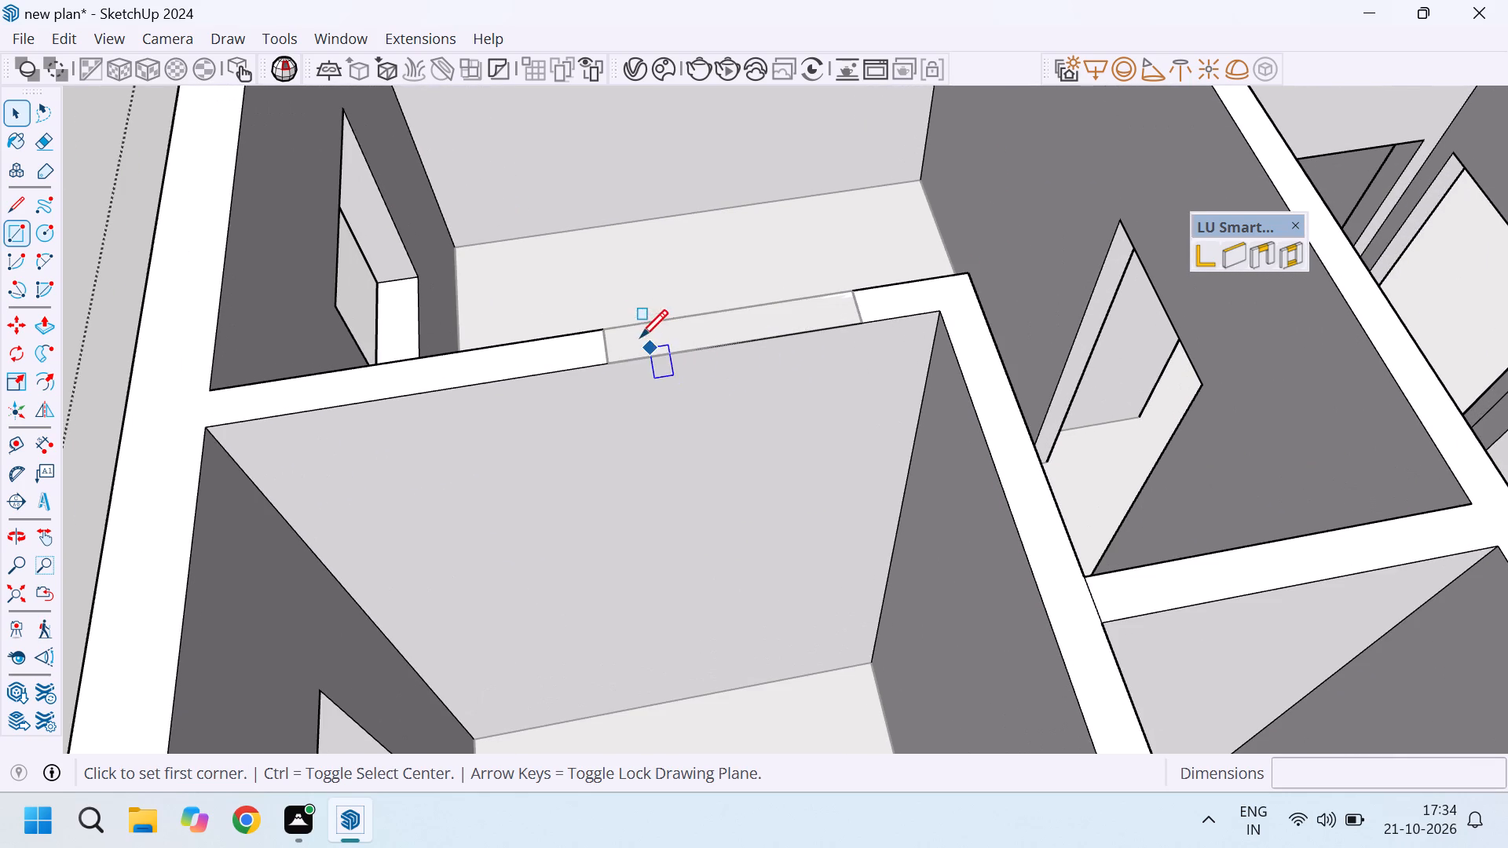
left_click(603, 330)
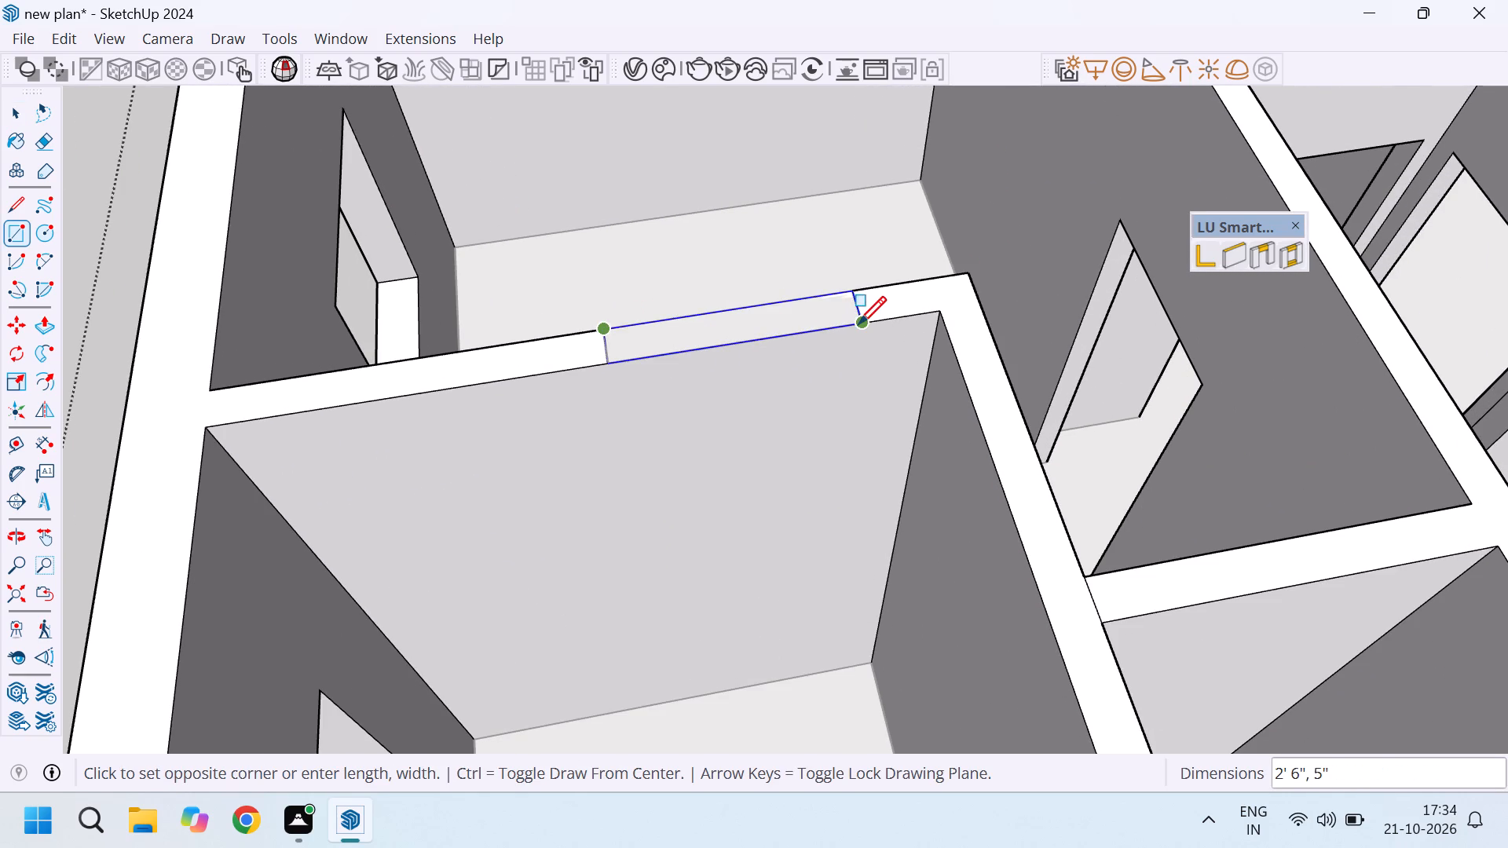
left_click(858, 323)
Push the traced rectangle down 10' to the floor to cut a full-height opening through the enclosed room's partition.
key("p")
left_click(777, 310)
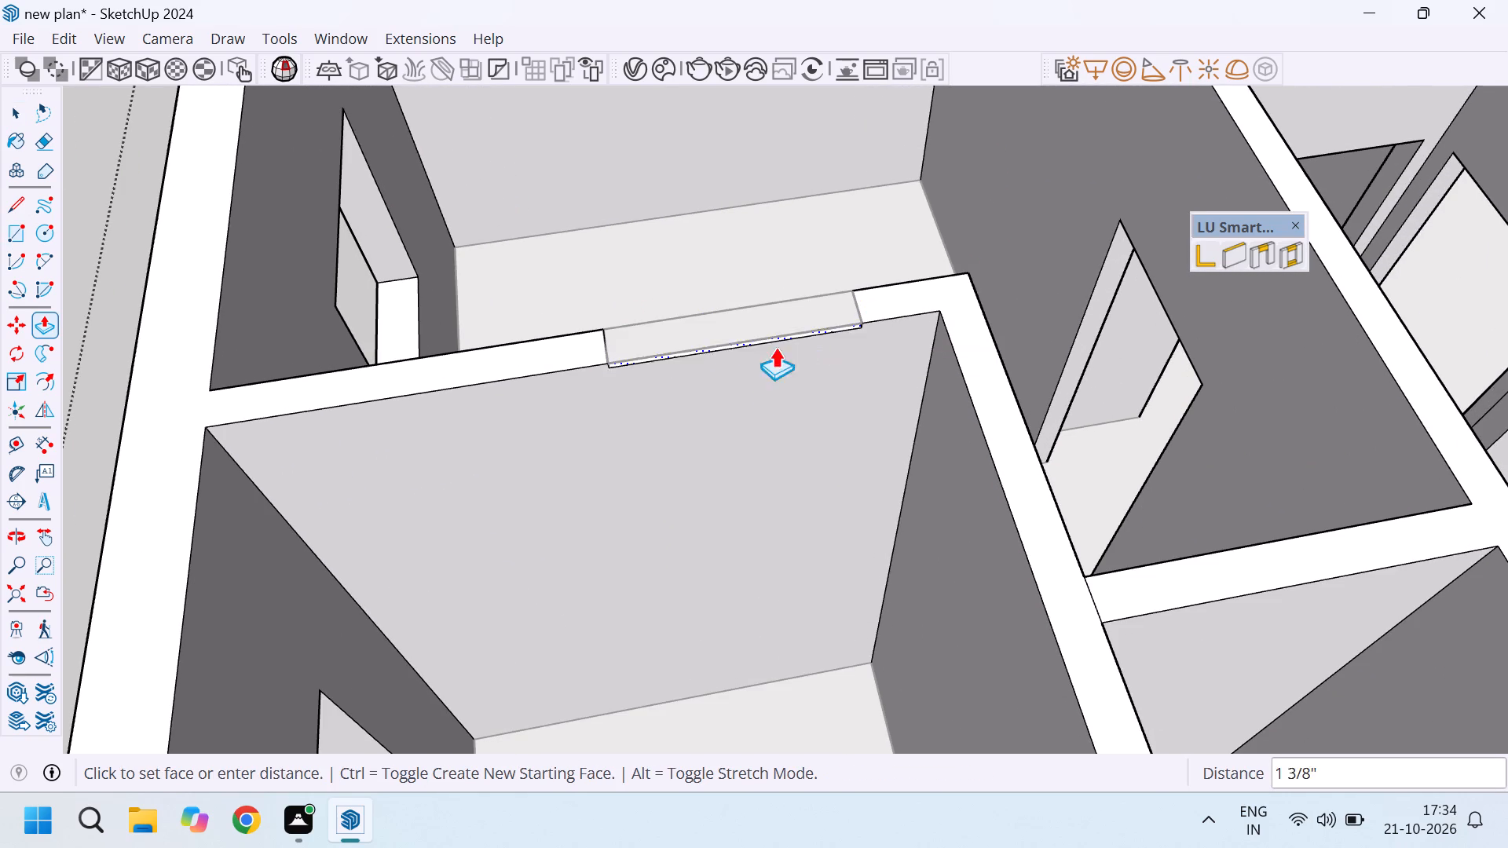
scroll(767, 461, "down", 6)
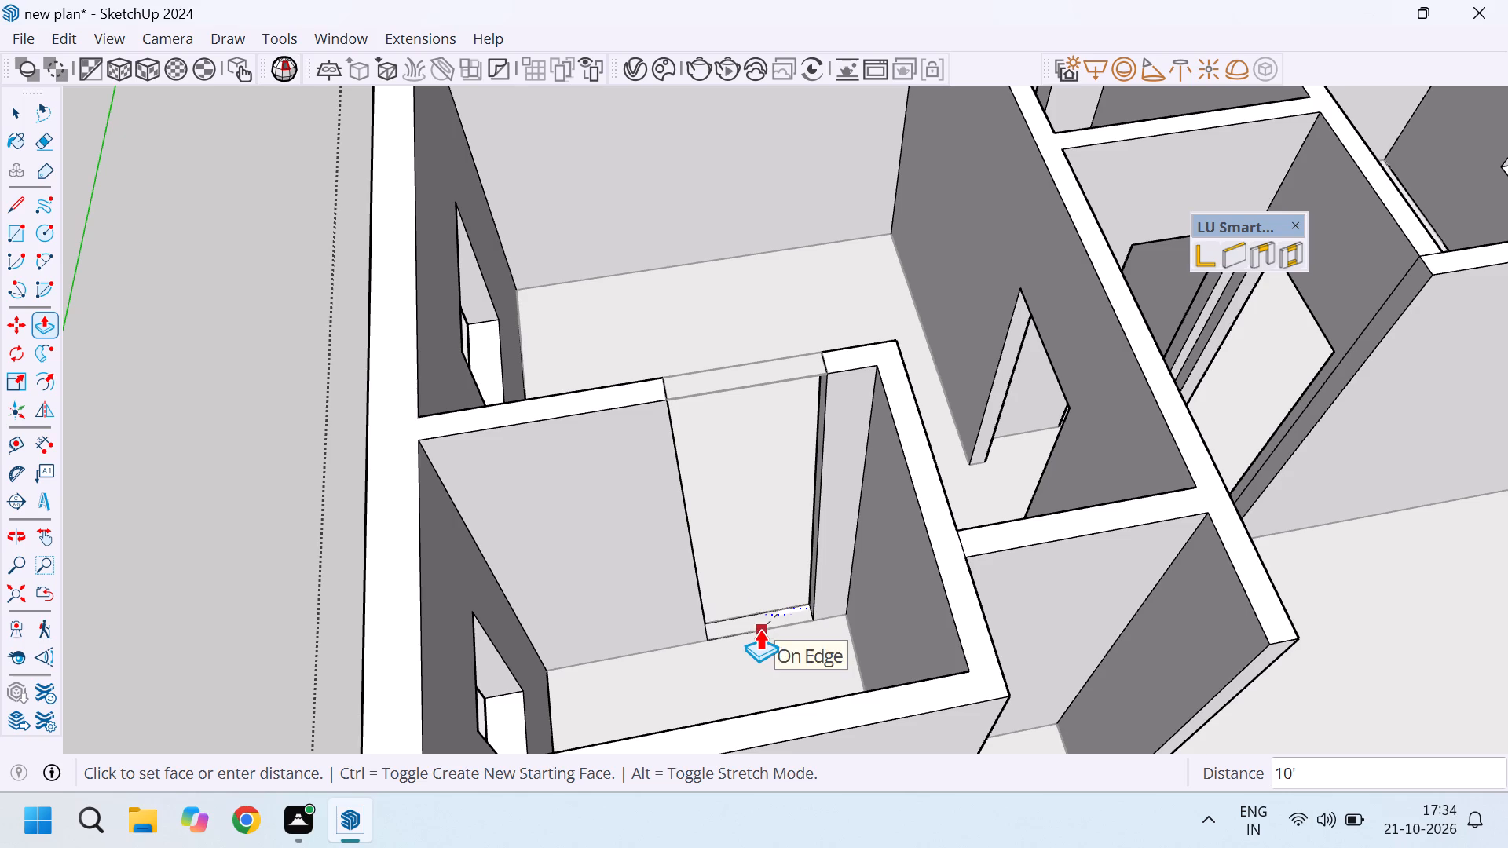
left_click(756, 625)
scroll(778, 620, "up", 8)
scroll(765, 607, "down", 2)
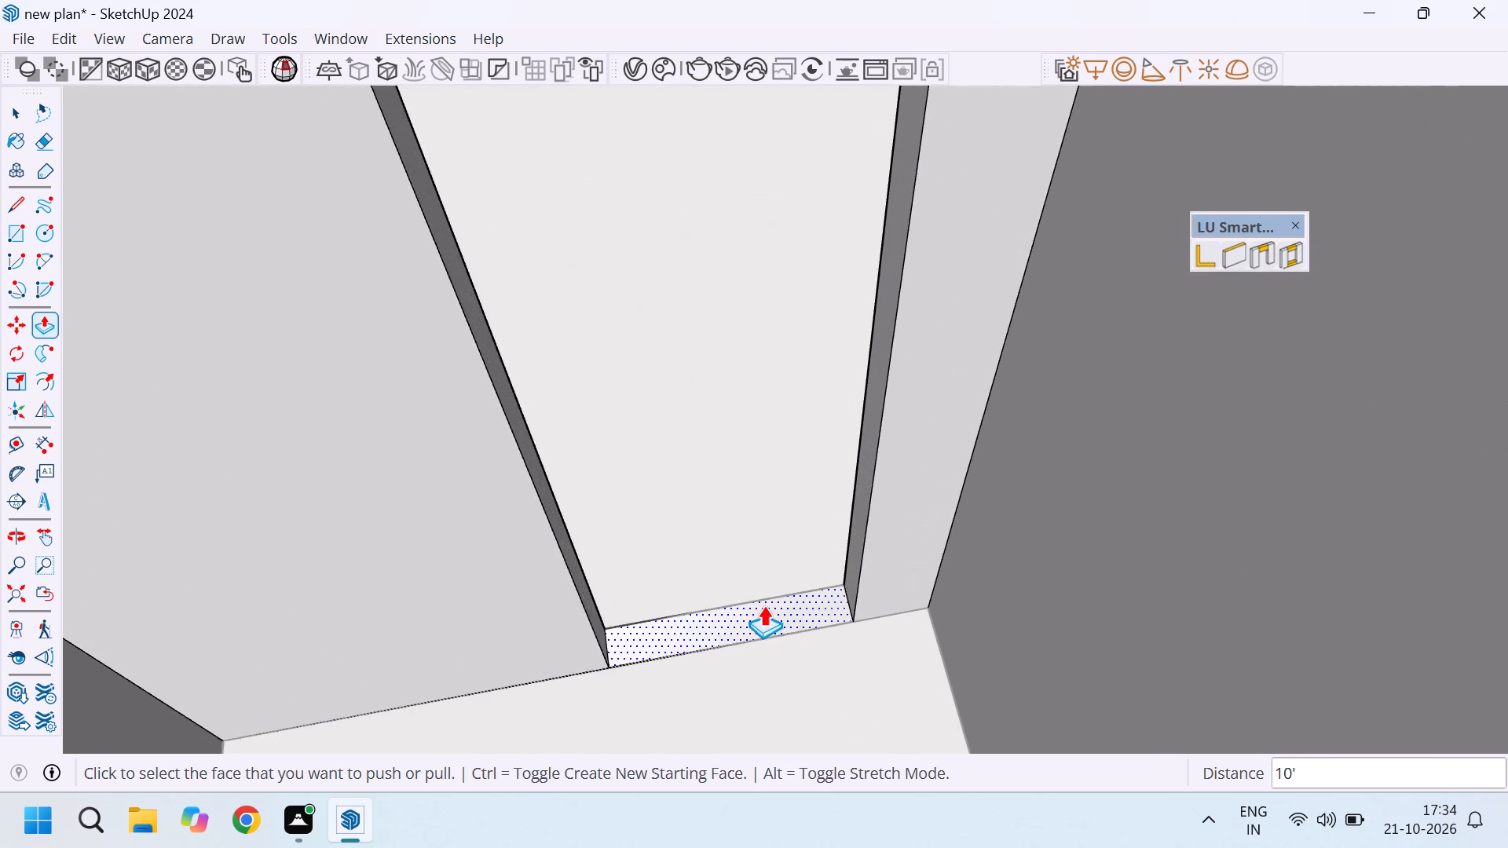
Erase the leftover edges at the foot of the cut opening and leave the wall group.
scroll(763, 605, "down", 3)
scroll(765, 617, "up", 4)
key("e")
left_click_drag(762, 590, 766, 646)
scroll(711, 568, "down", 17)
key("space")
left_click(432, 470)
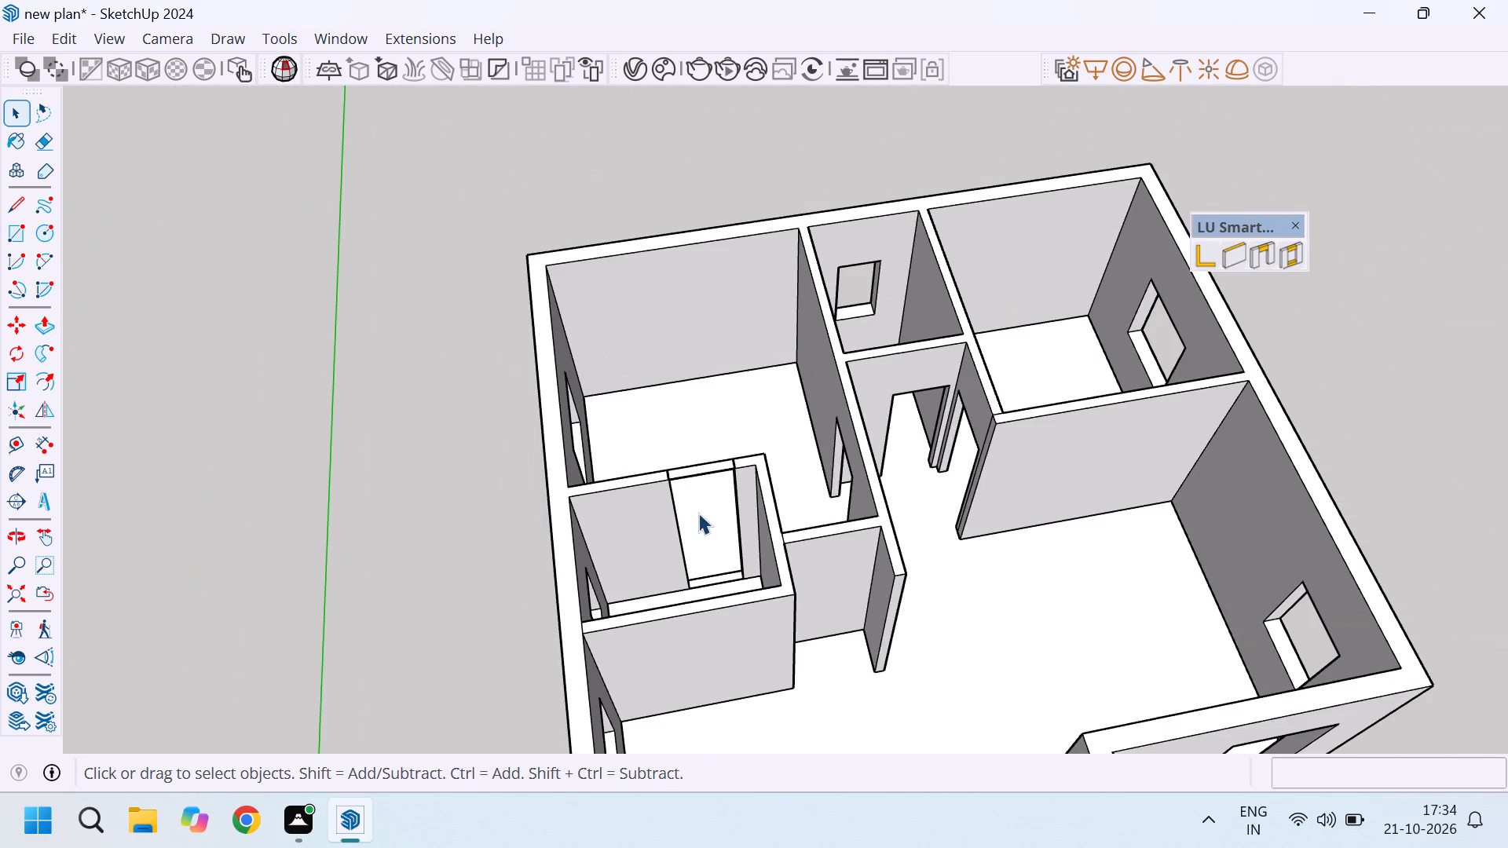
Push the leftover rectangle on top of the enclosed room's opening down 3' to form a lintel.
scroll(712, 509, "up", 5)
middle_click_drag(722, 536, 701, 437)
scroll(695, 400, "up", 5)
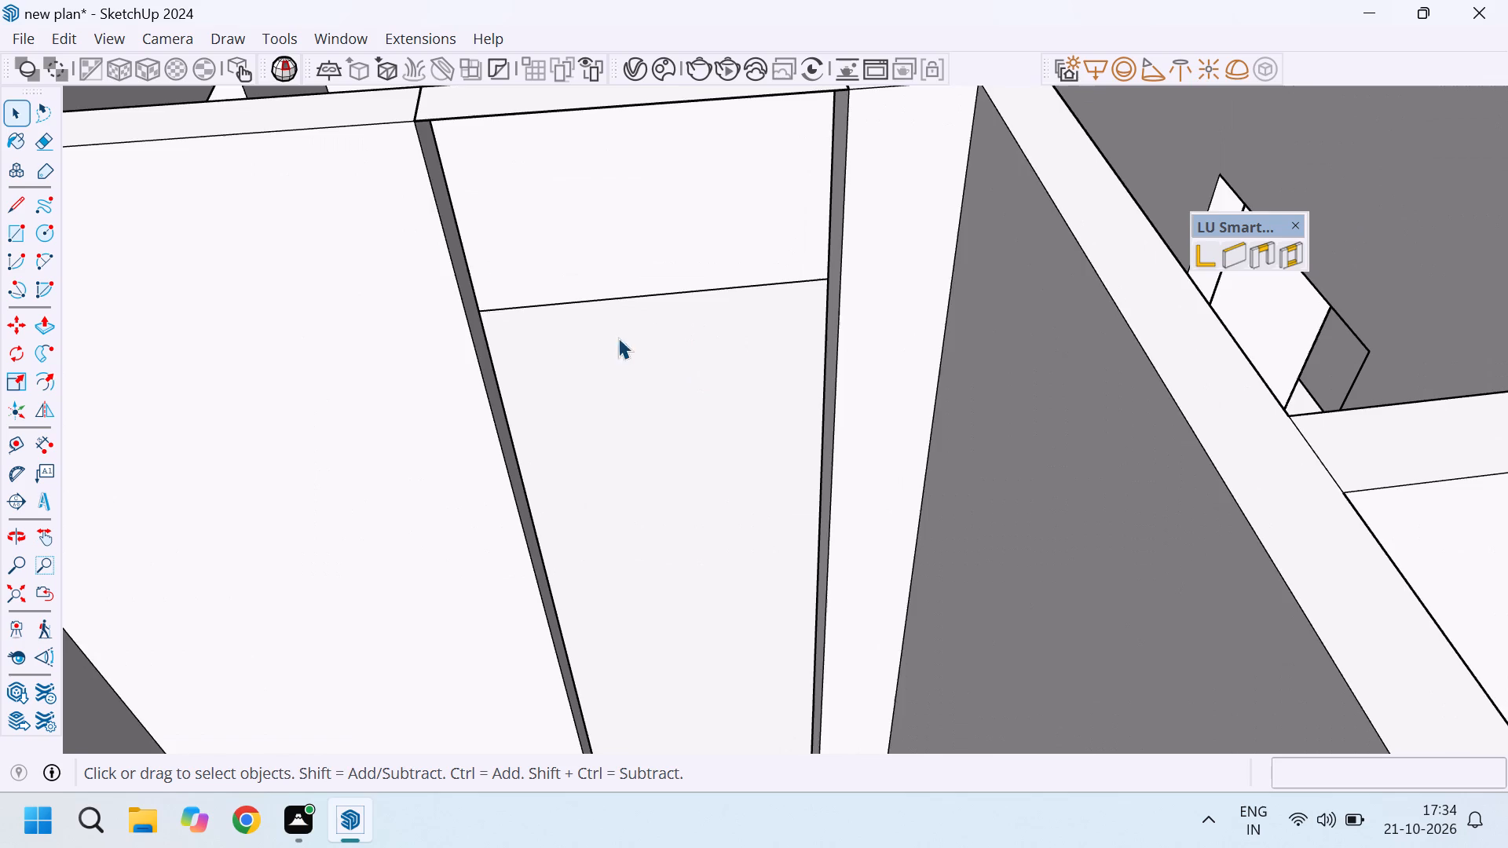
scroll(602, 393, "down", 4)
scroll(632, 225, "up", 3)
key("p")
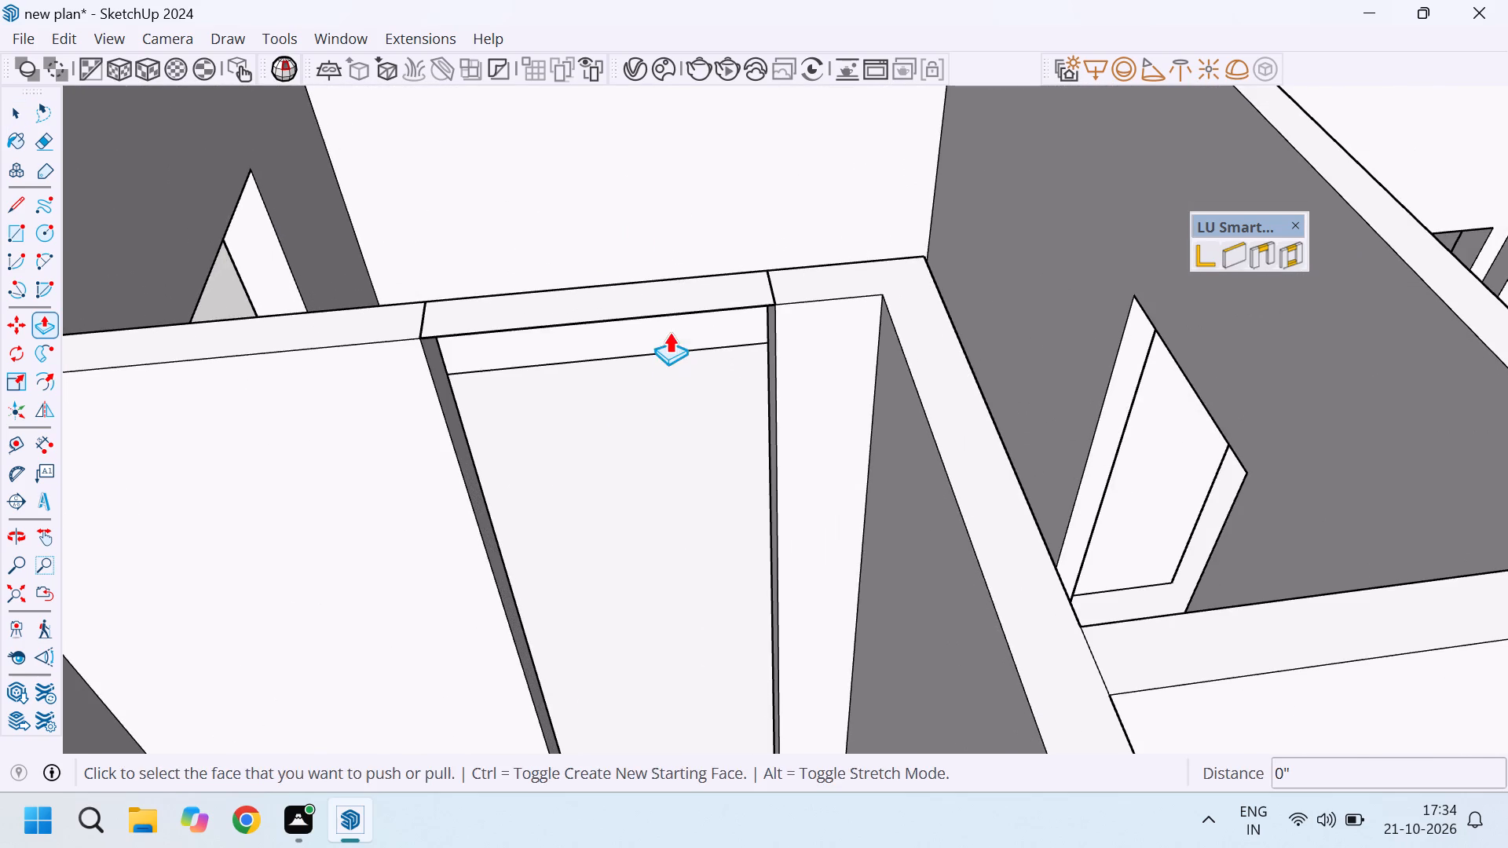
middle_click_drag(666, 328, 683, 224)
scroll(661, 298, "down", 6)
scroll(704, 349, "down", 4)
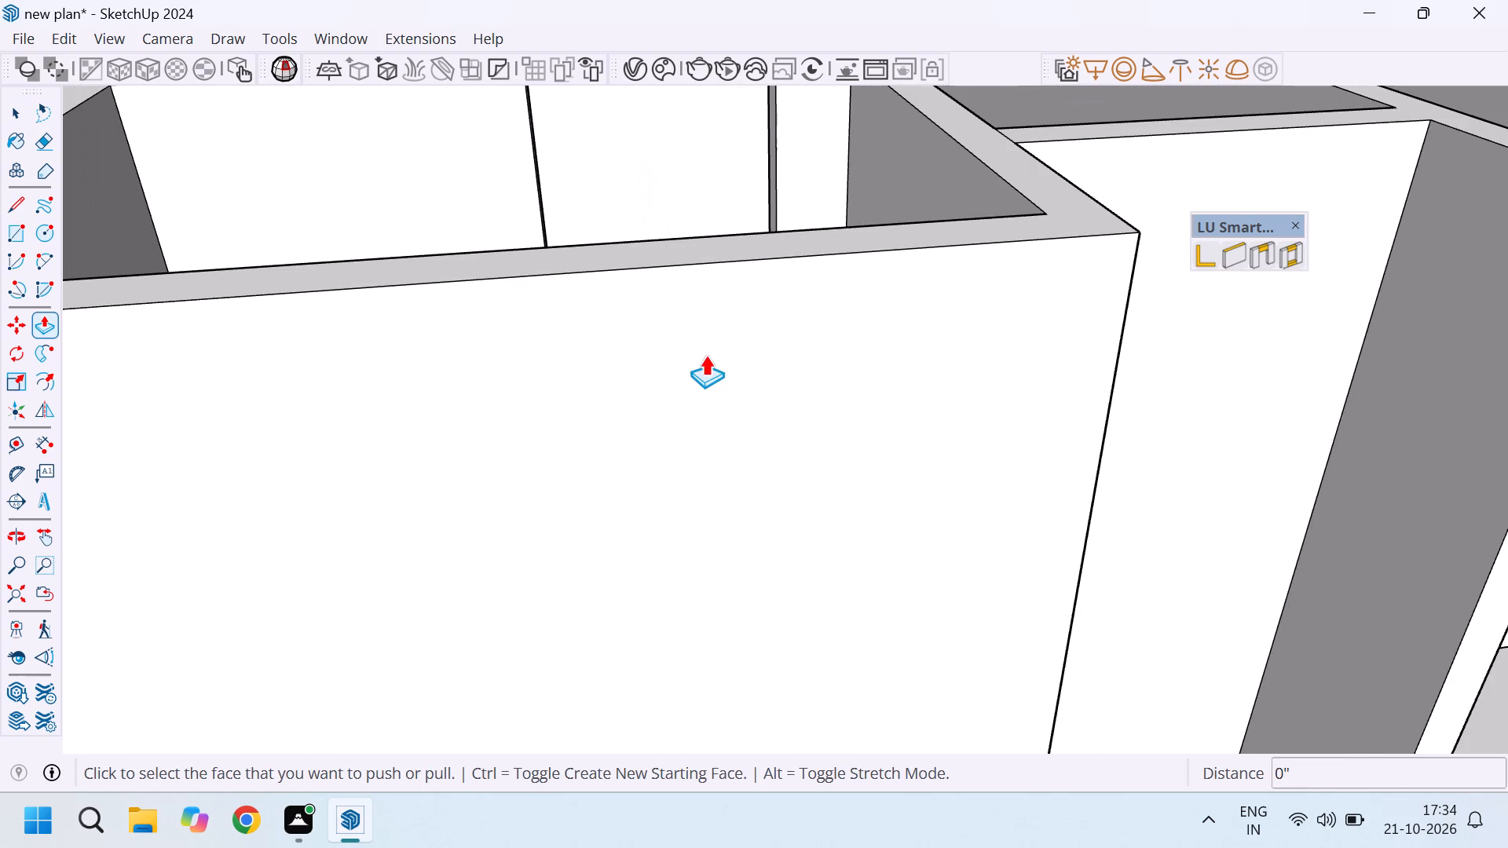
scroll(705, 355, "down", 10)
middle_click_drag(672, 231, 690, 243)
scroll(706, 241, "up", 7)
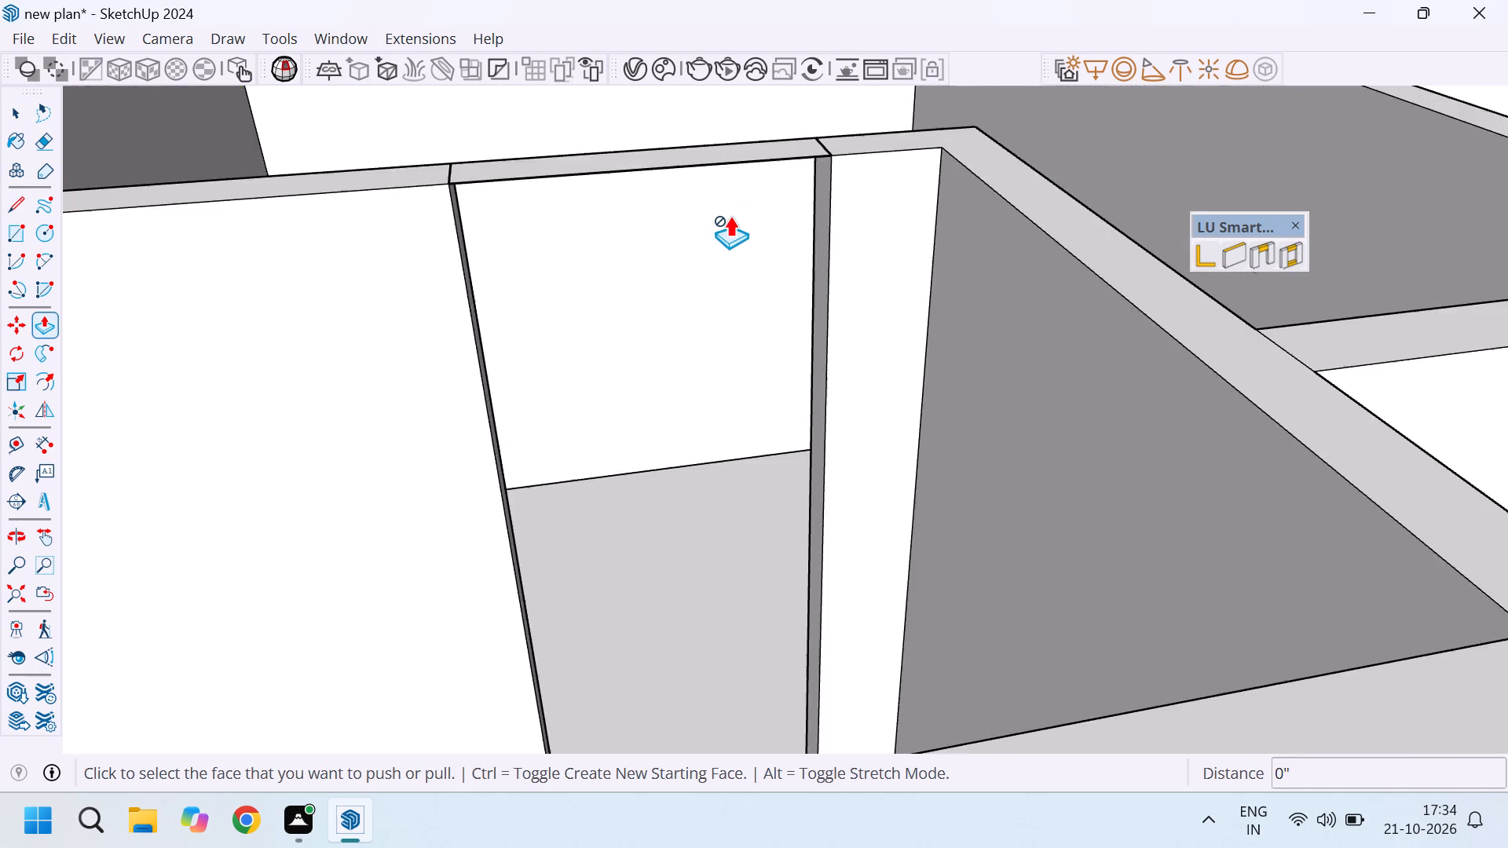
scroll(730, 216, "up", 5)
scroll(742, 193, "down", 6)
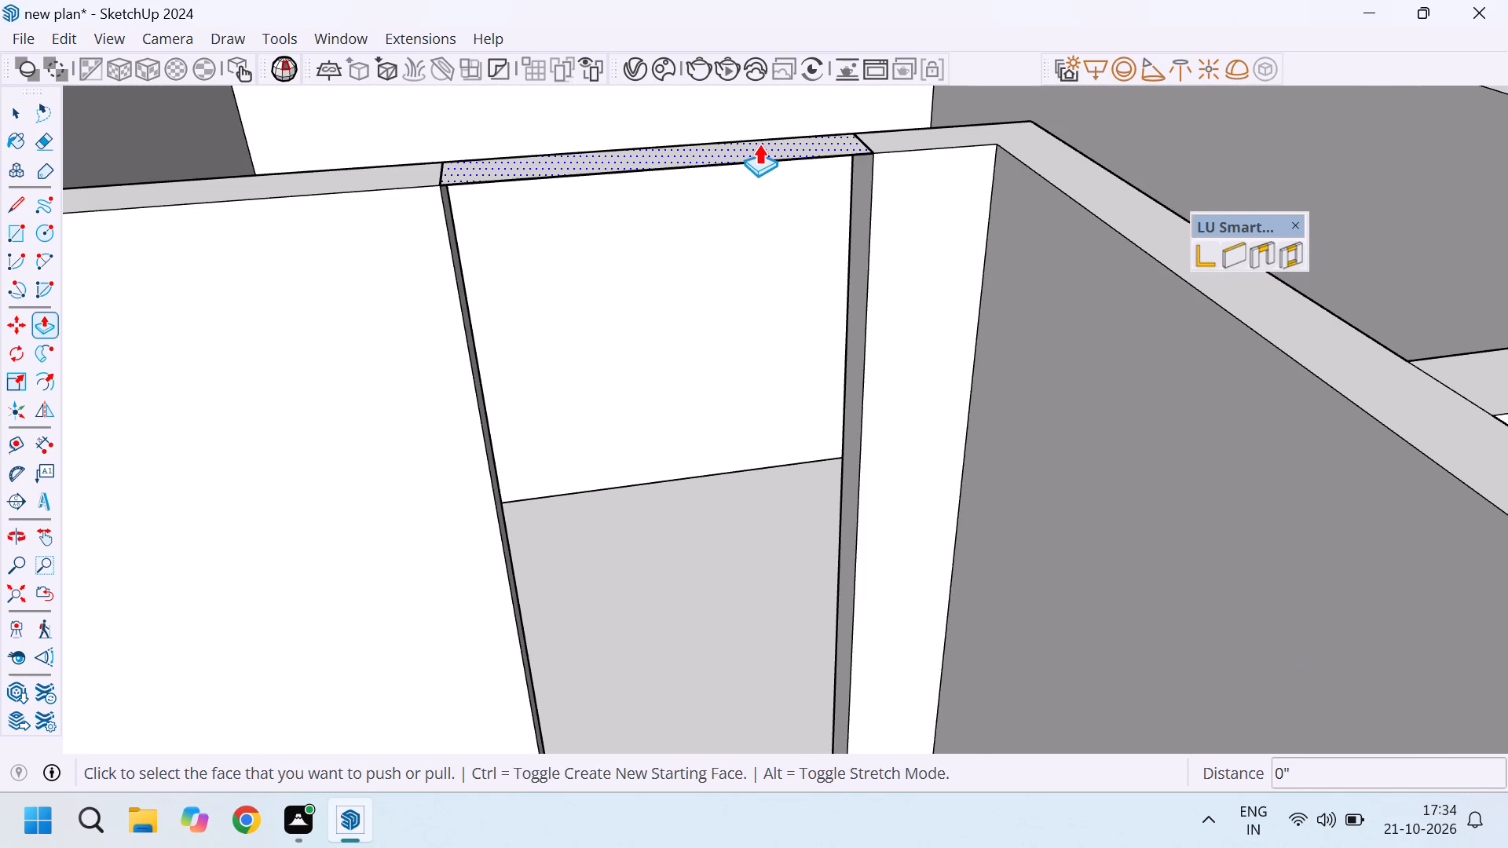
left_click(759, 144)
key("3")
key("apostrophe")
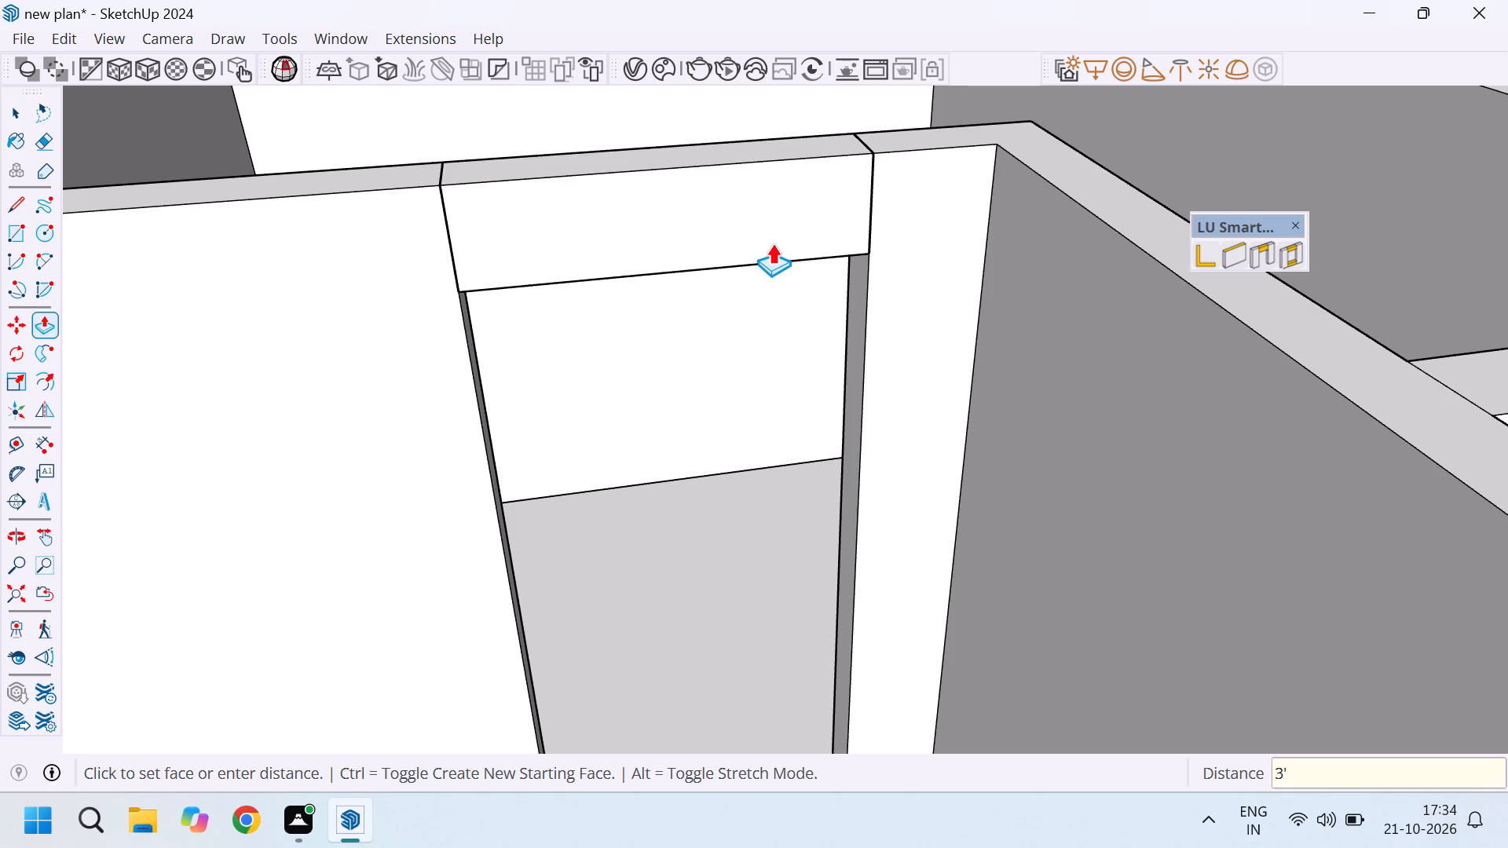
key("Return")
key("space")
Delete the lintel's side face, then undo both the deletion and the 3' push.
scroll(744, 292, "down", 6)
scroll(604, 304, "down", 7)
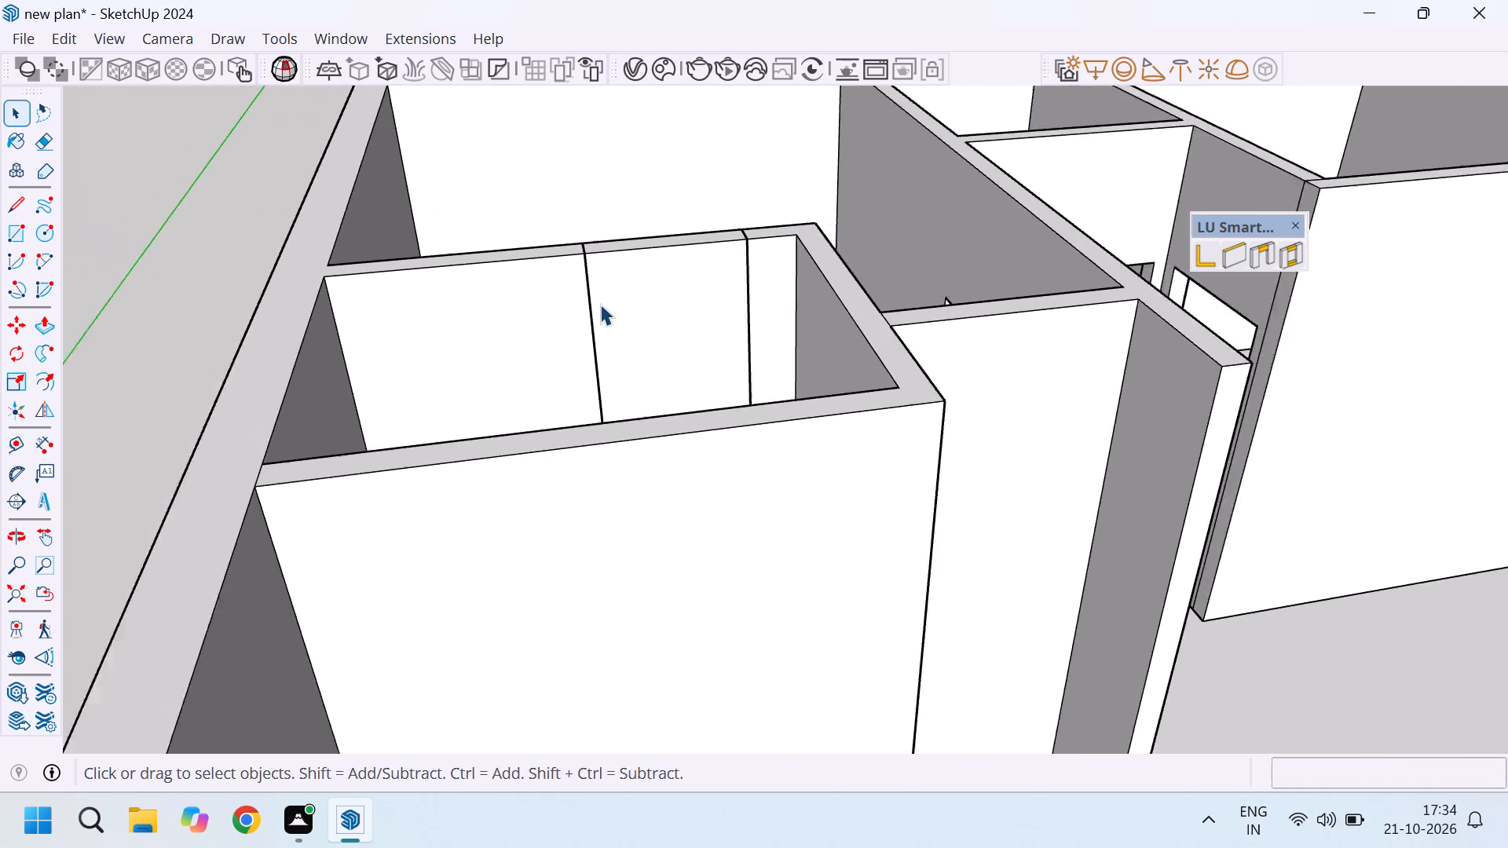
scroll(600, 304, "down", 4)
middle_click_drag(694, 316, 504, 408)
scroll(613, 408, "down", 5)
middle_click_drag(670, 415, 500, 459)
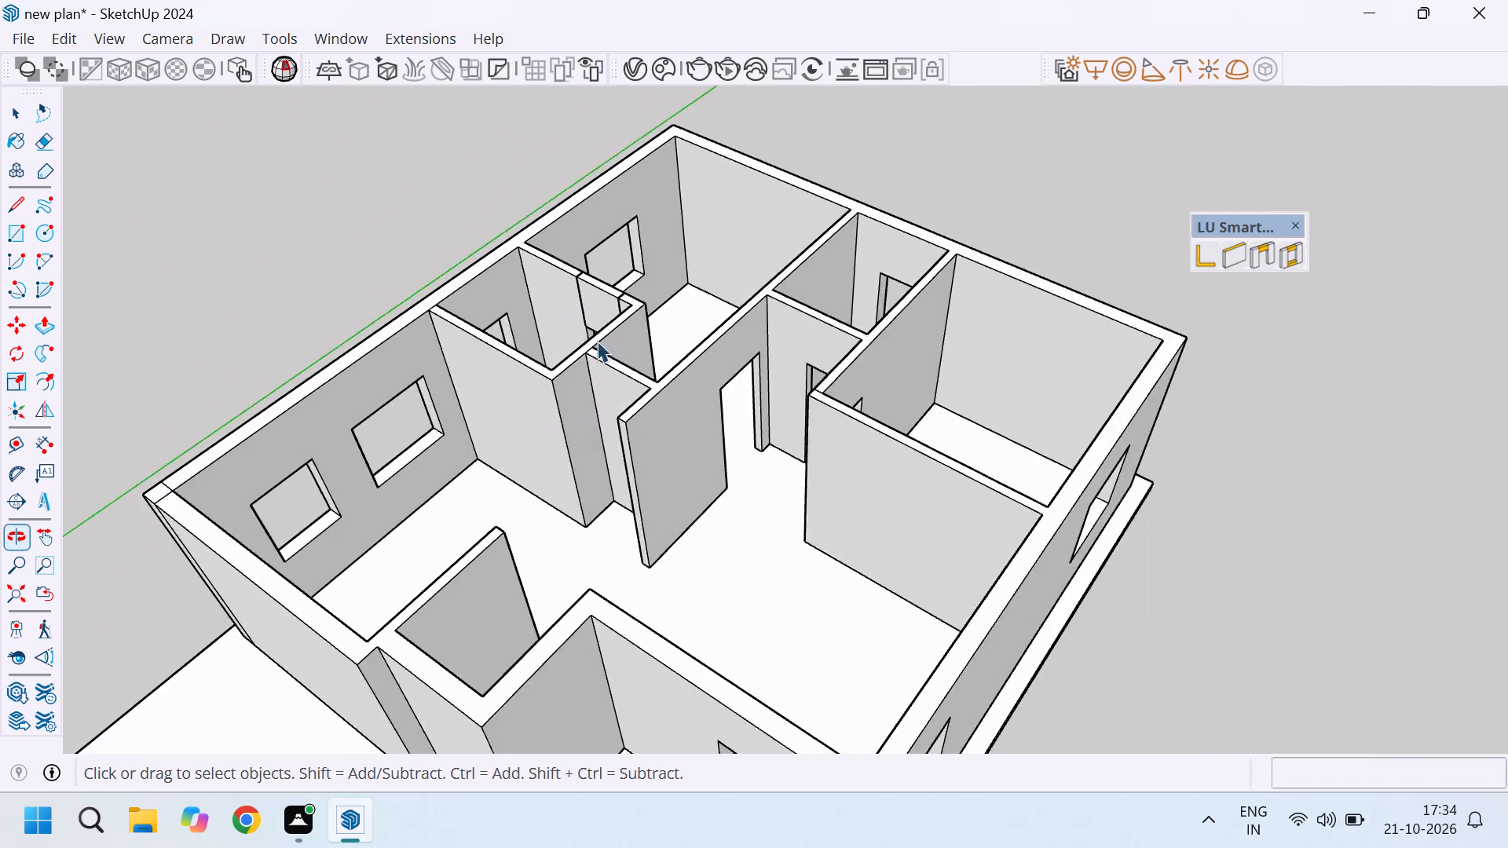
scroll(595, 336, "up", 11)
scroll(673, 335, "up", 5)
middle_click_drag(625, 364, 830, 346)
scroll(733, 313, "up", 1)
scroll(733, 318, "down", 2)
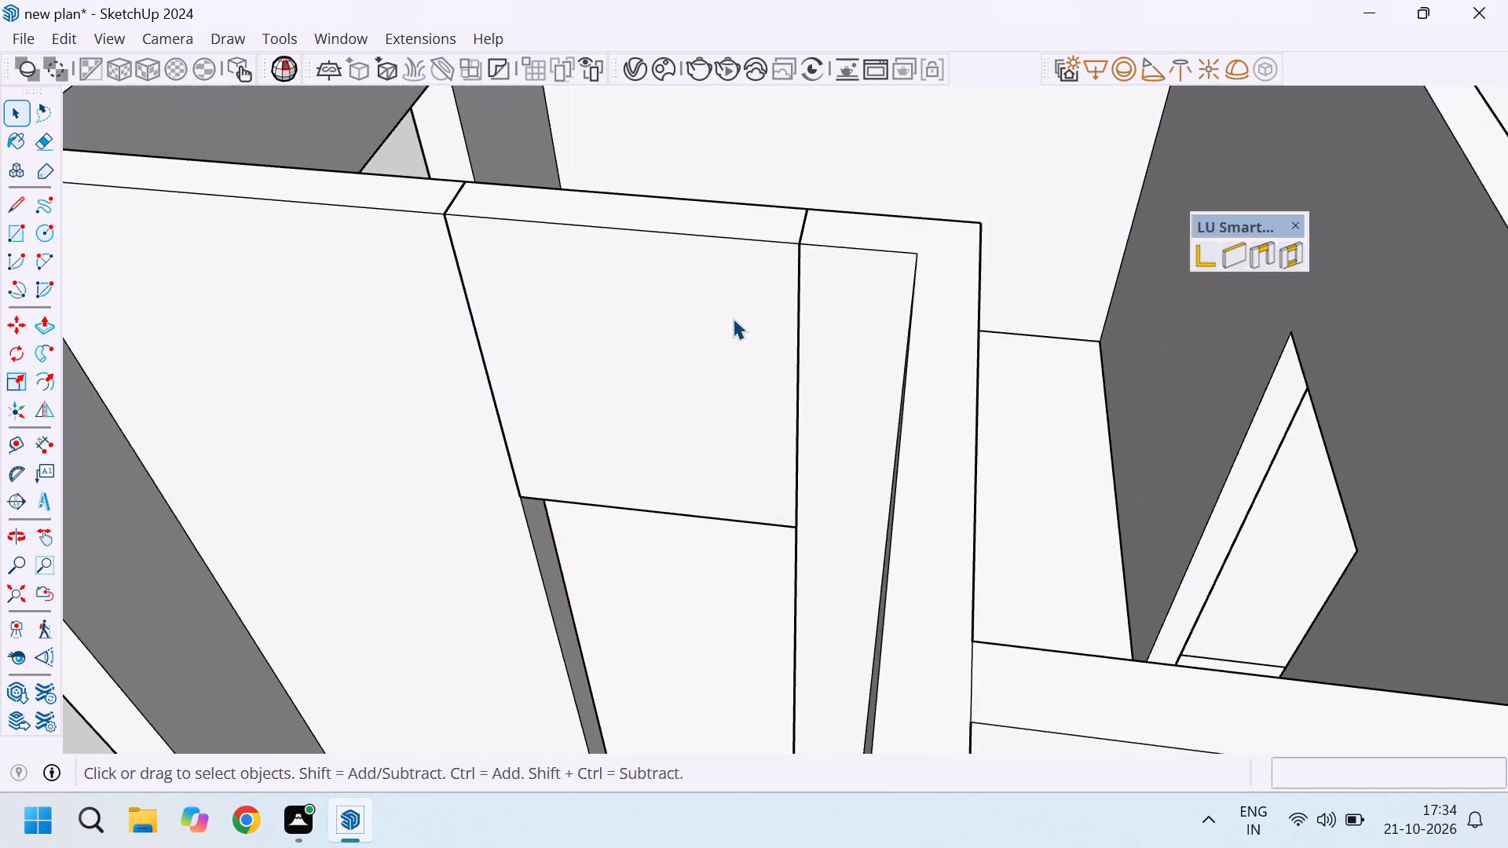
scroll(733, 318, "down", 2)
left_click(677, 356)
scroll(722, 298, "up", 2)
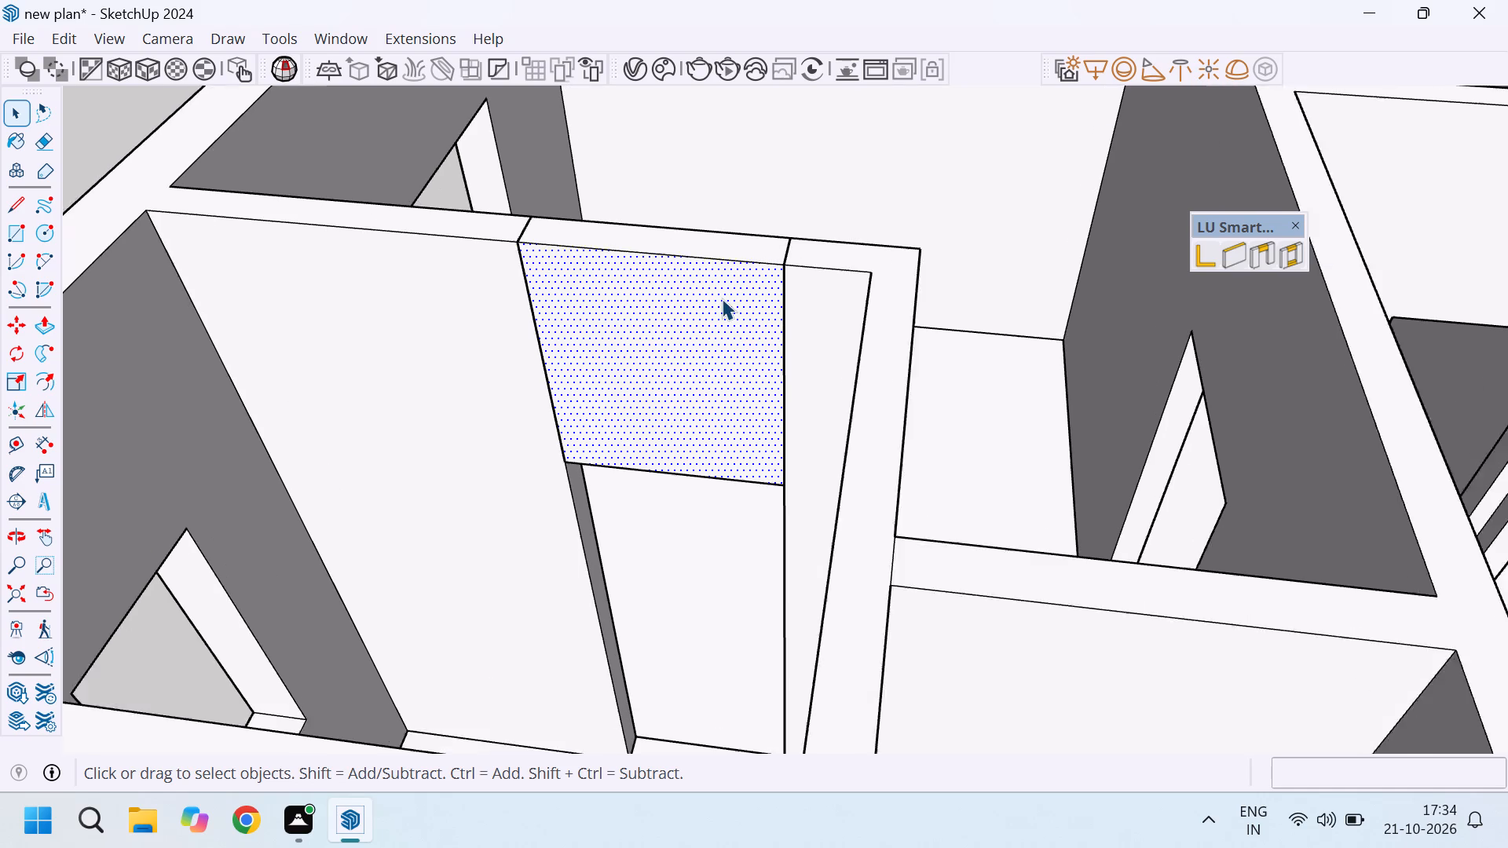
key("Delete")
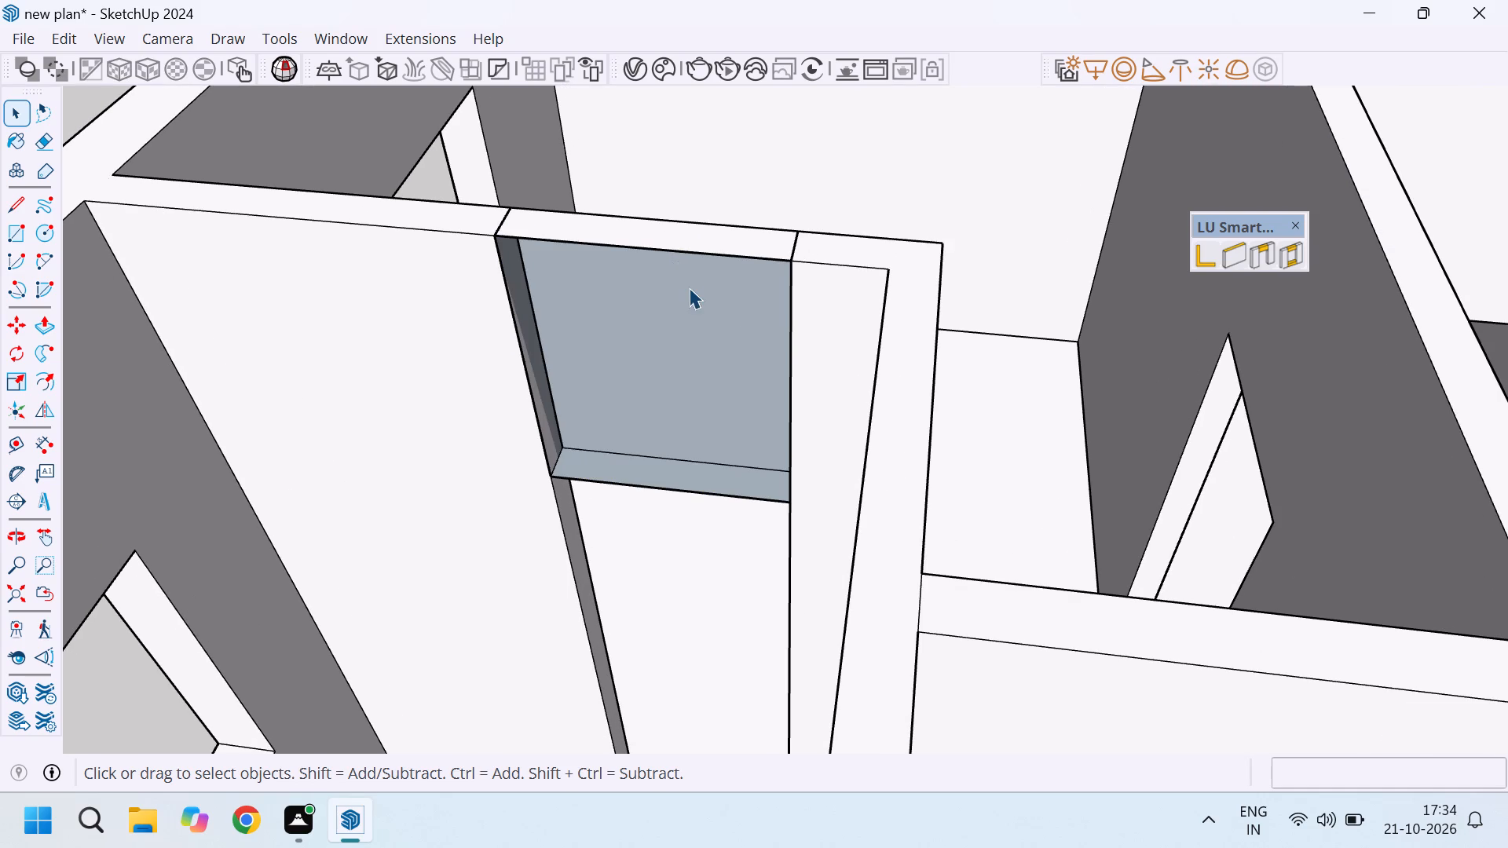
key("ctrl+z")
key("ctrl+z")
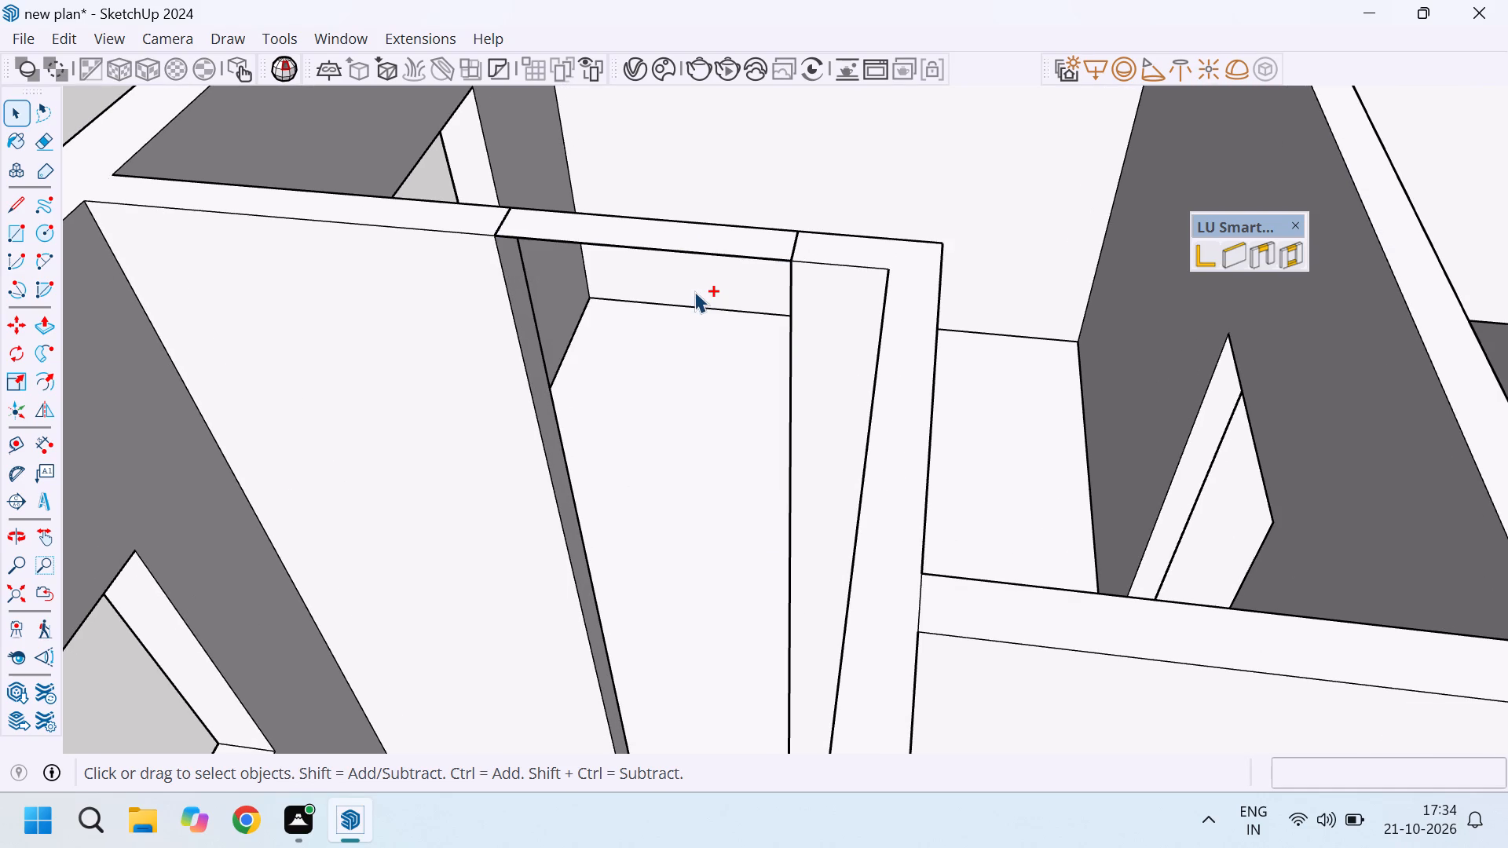
Erase the leftover rectangle spanning the top of the opening and the lines crossing the doorway's floor.
key("e")
middle_click_drag(675, 226, 671, 386)
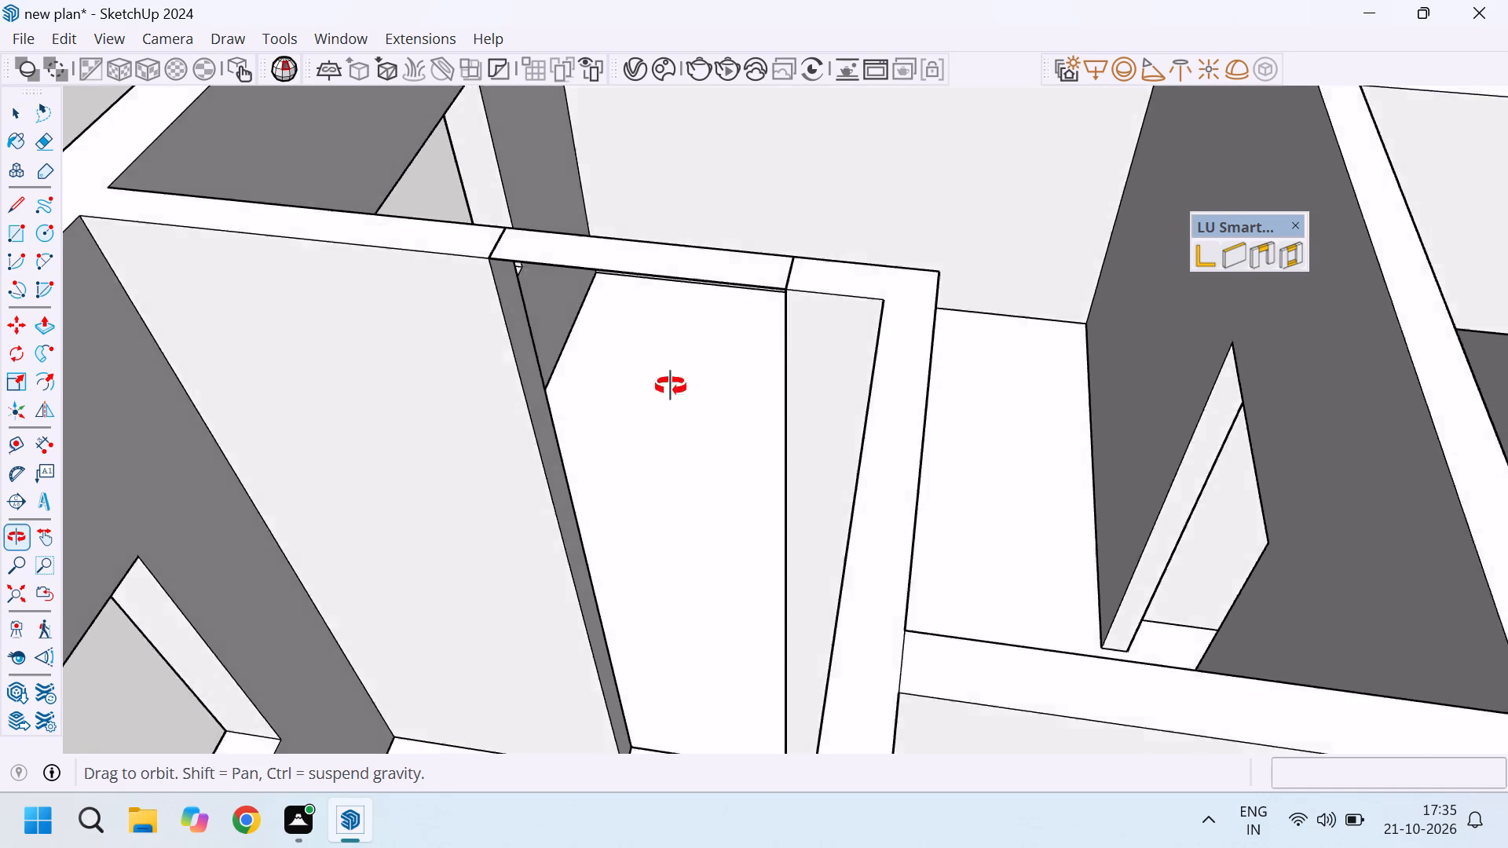
middle_click_drag(671, 386, 691, 458)
left_click_drag(674, 511, 677, 523)
left_click_drag(679, 565, 677, 573)
left_click(677, 575)
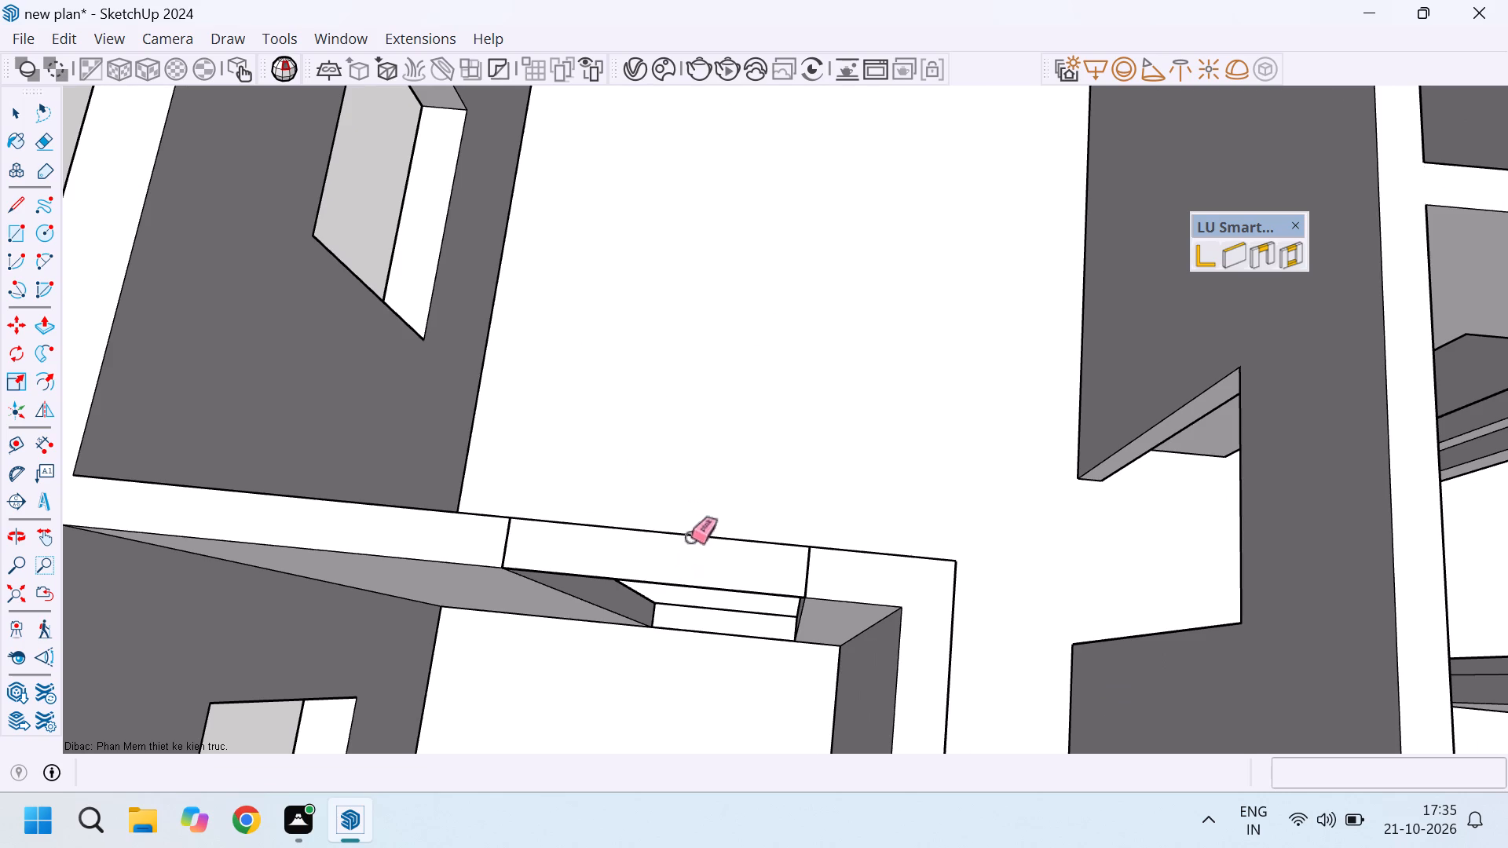
left_click(691, 539)
left_click(690, 543)
left_click(690, 548)
left_click_drag(686, 557, 686, 591)
scroll(700, 574, "down", 3)
scroll(706, 618, "up", 5)
left_click_drag(719, 592, 716, 645)
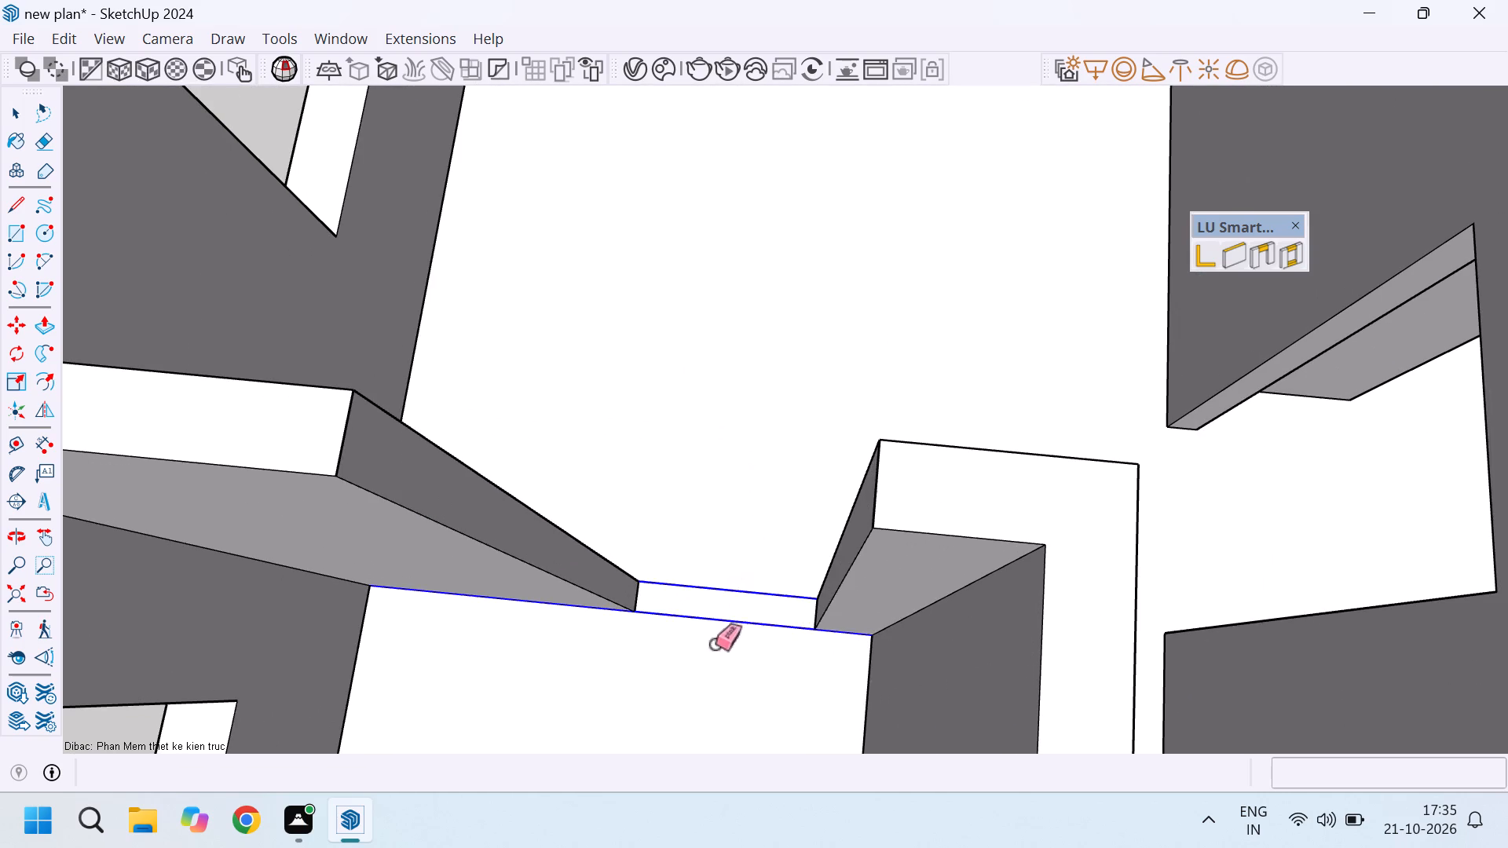
left_click_drag(716, 645, 716, 646)
scroll(700, 547, "down", 5)
middle_click_drag(716, 583, 723, 457)
key("space")
Use the LU SmartWall Door Tool on the opening's end face to bridge the wall above the enclosed room's doorway.
scroll(723, 363, "down", 7)
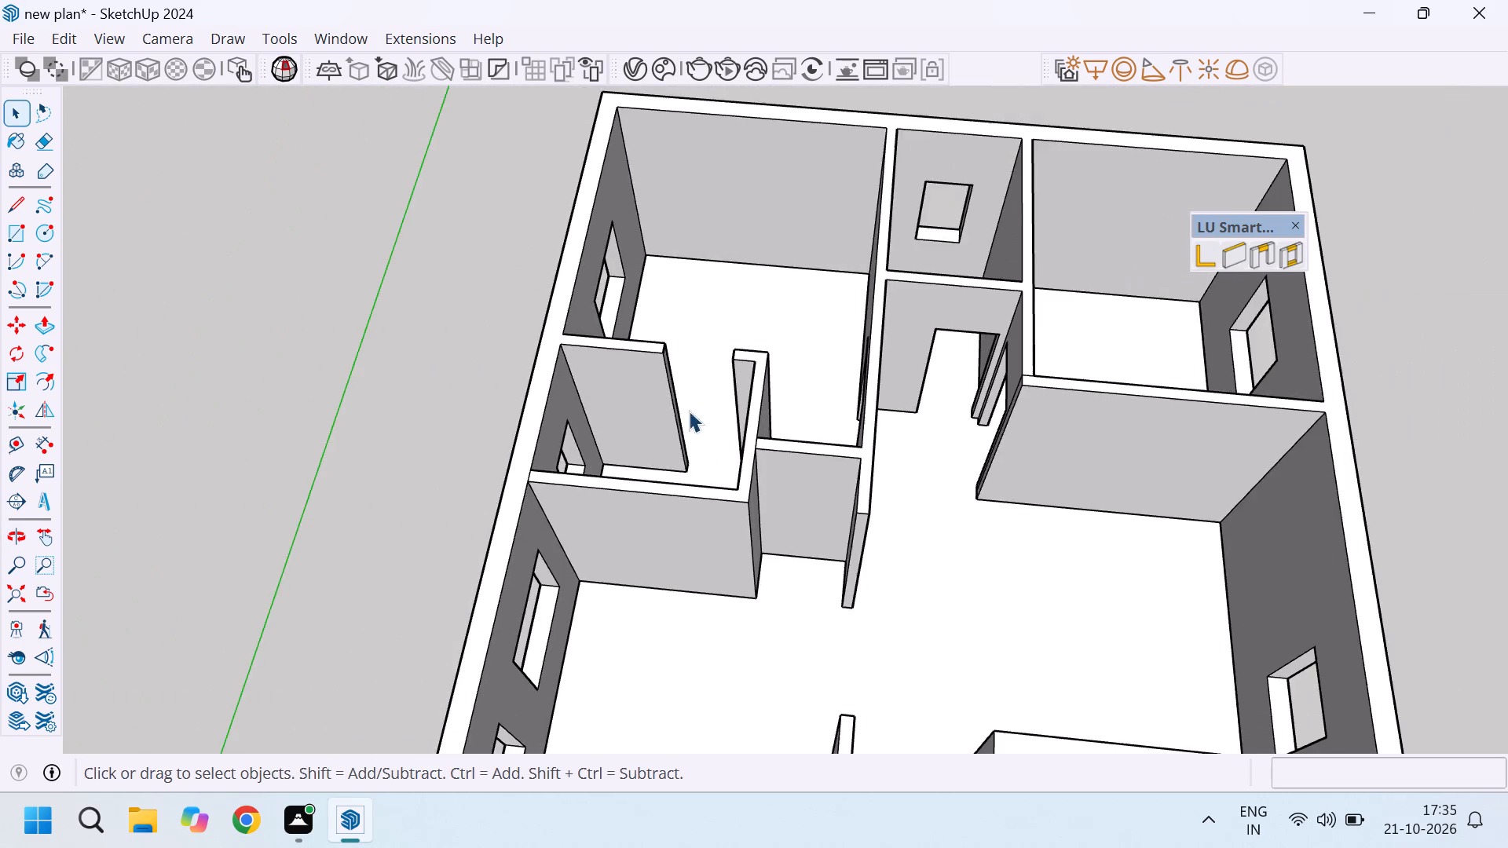
middle_click_drag(687, 416, 841, 378)
scroll(770, 360, "up", 5)
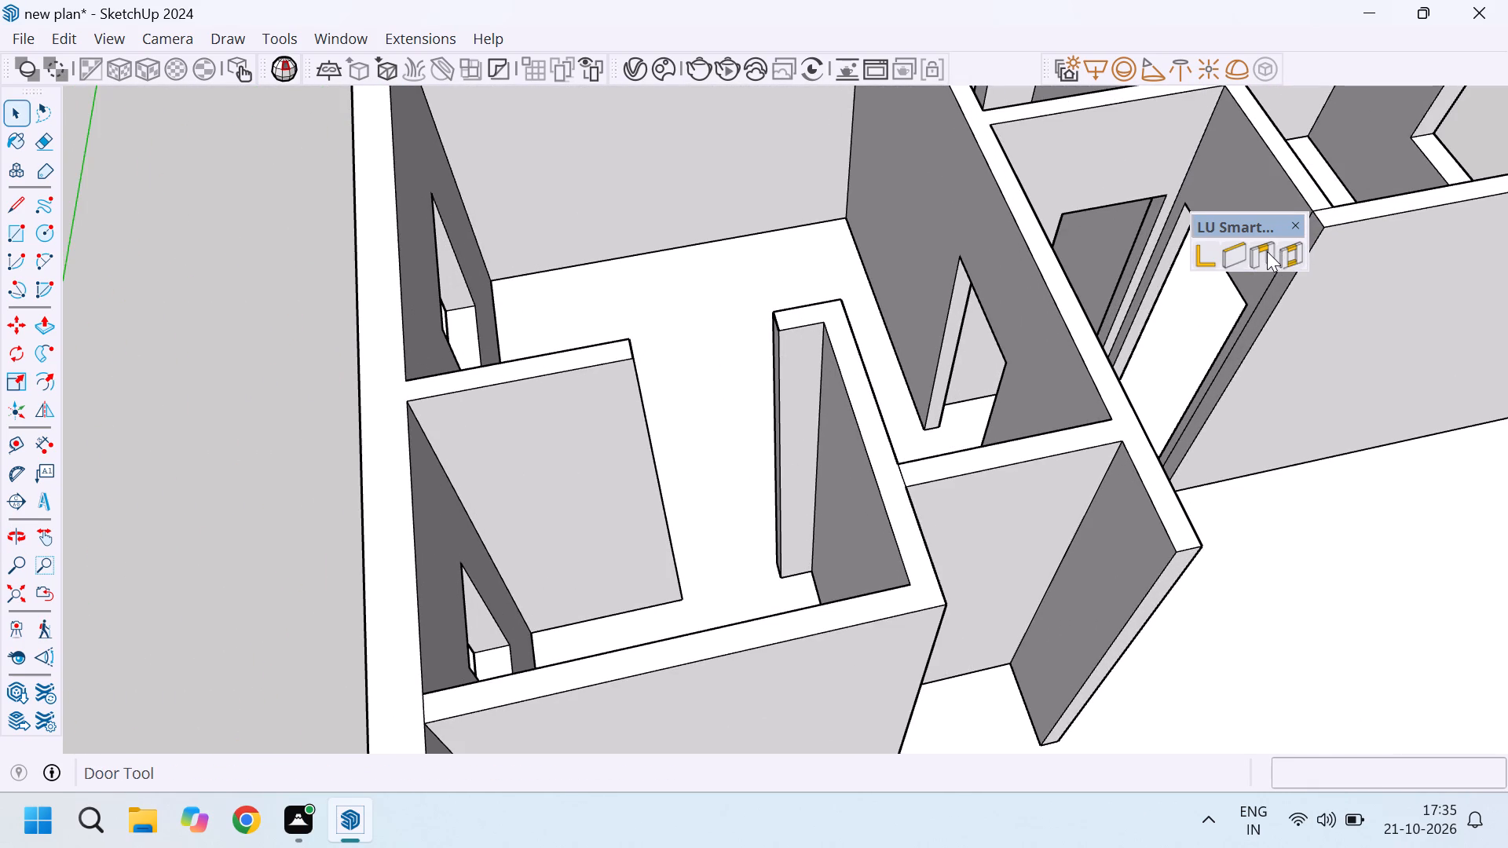
left_click(1264, 251)
left_click(726, 415)
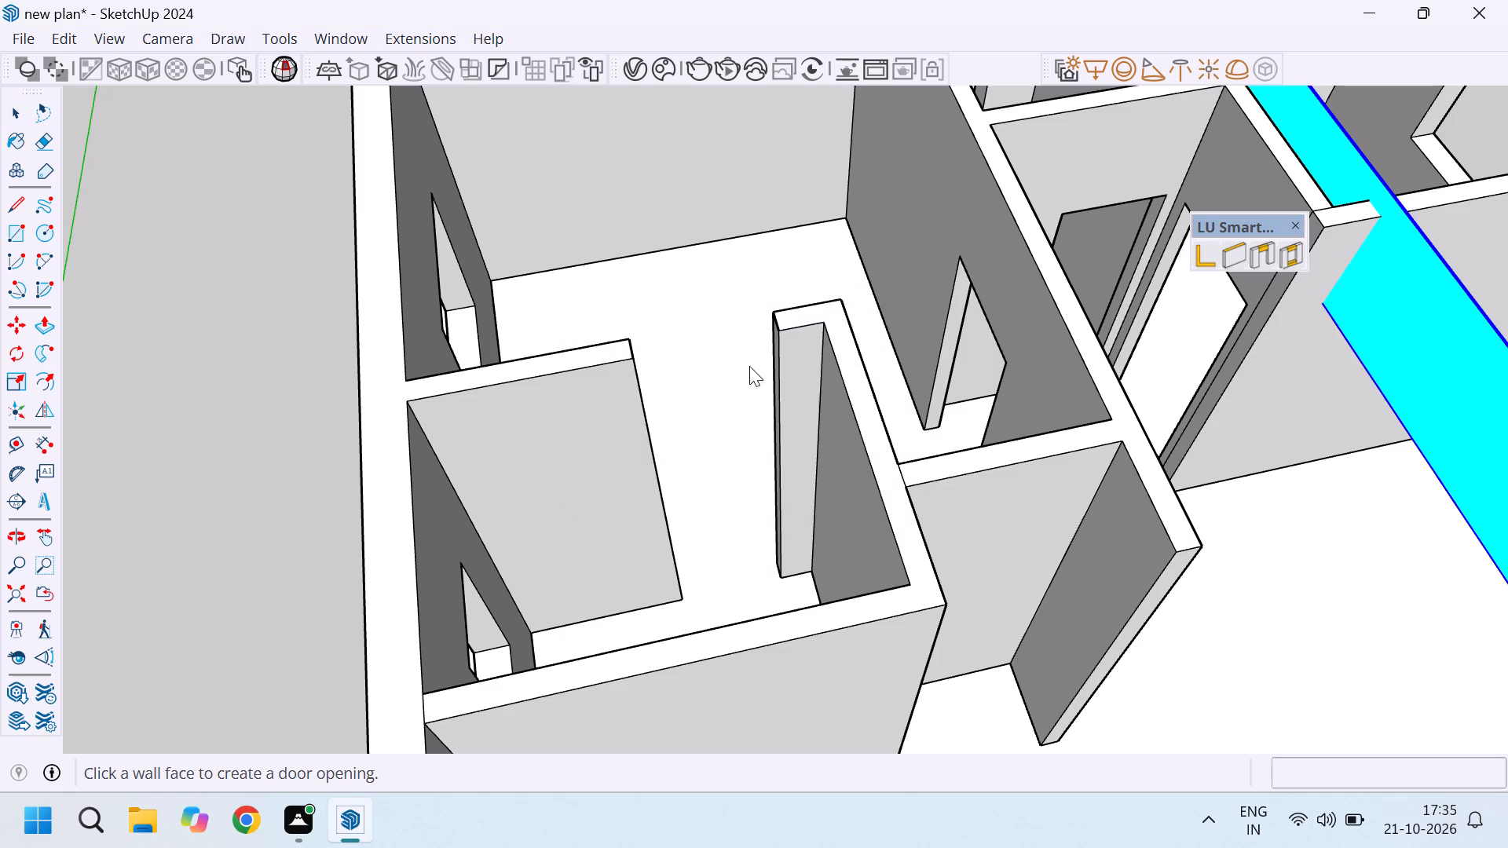
middle_click_drag(764, 355, 873, 342)
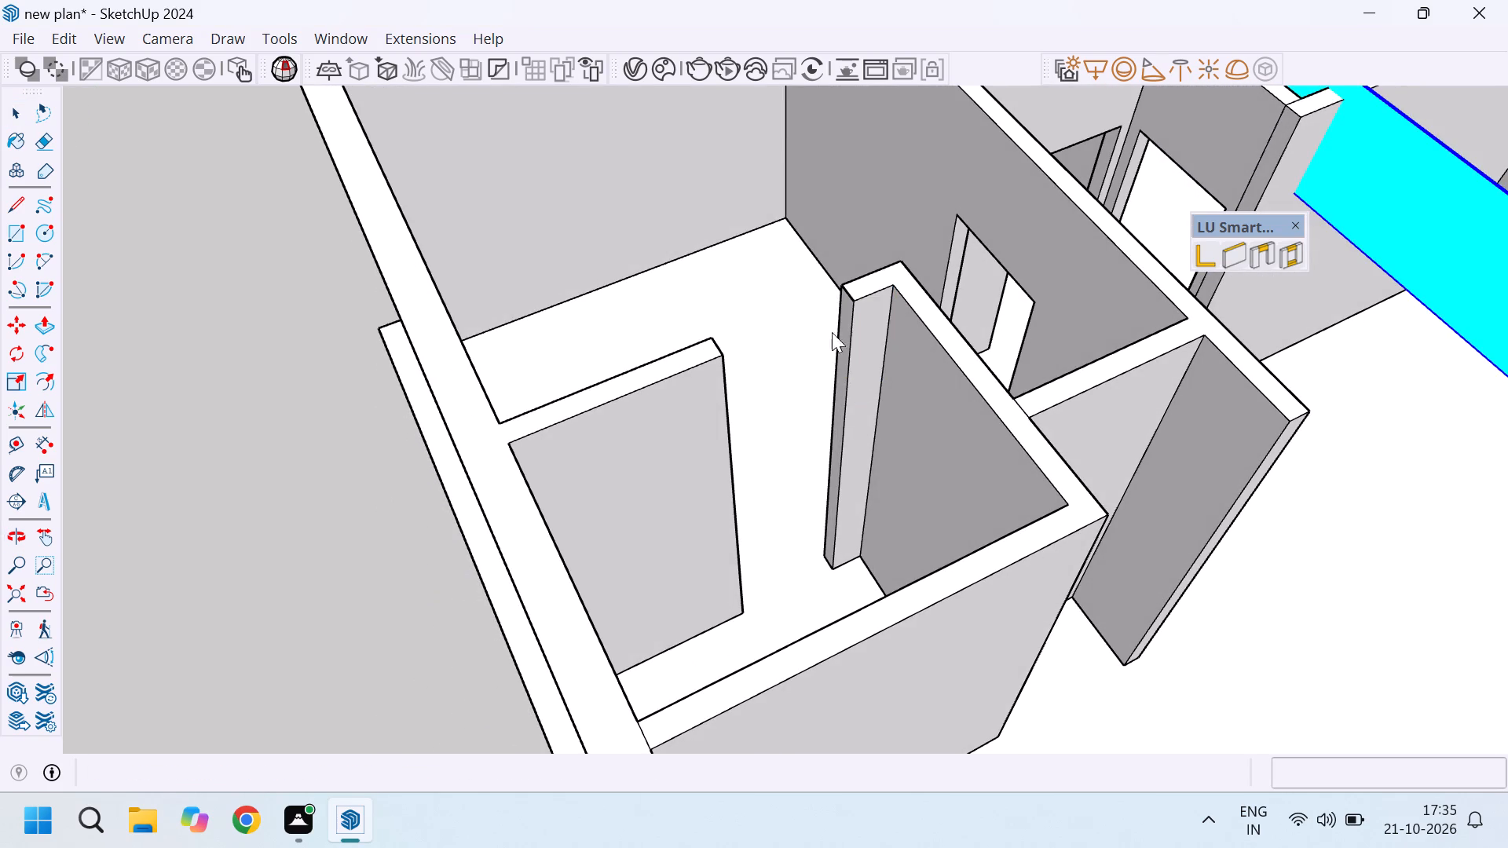
left_click(845, 332)
key("ctrl+z")
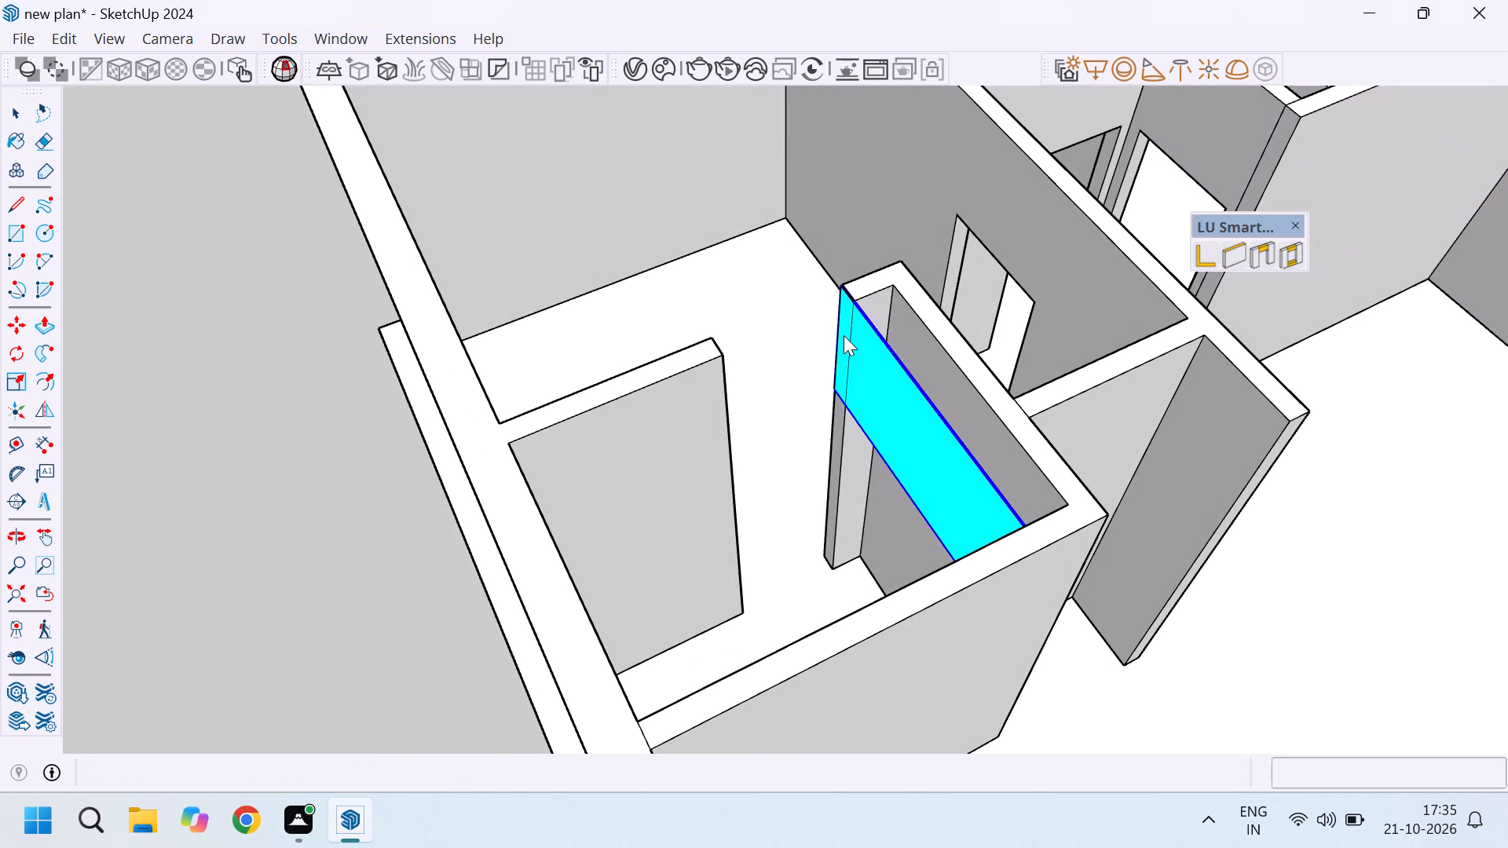
scroll(839, 331, "up", 1)
left_click(842, 331)
scroll(802, 355, "down", 7)
key("space")
scroll(753, 335, "down", 6)
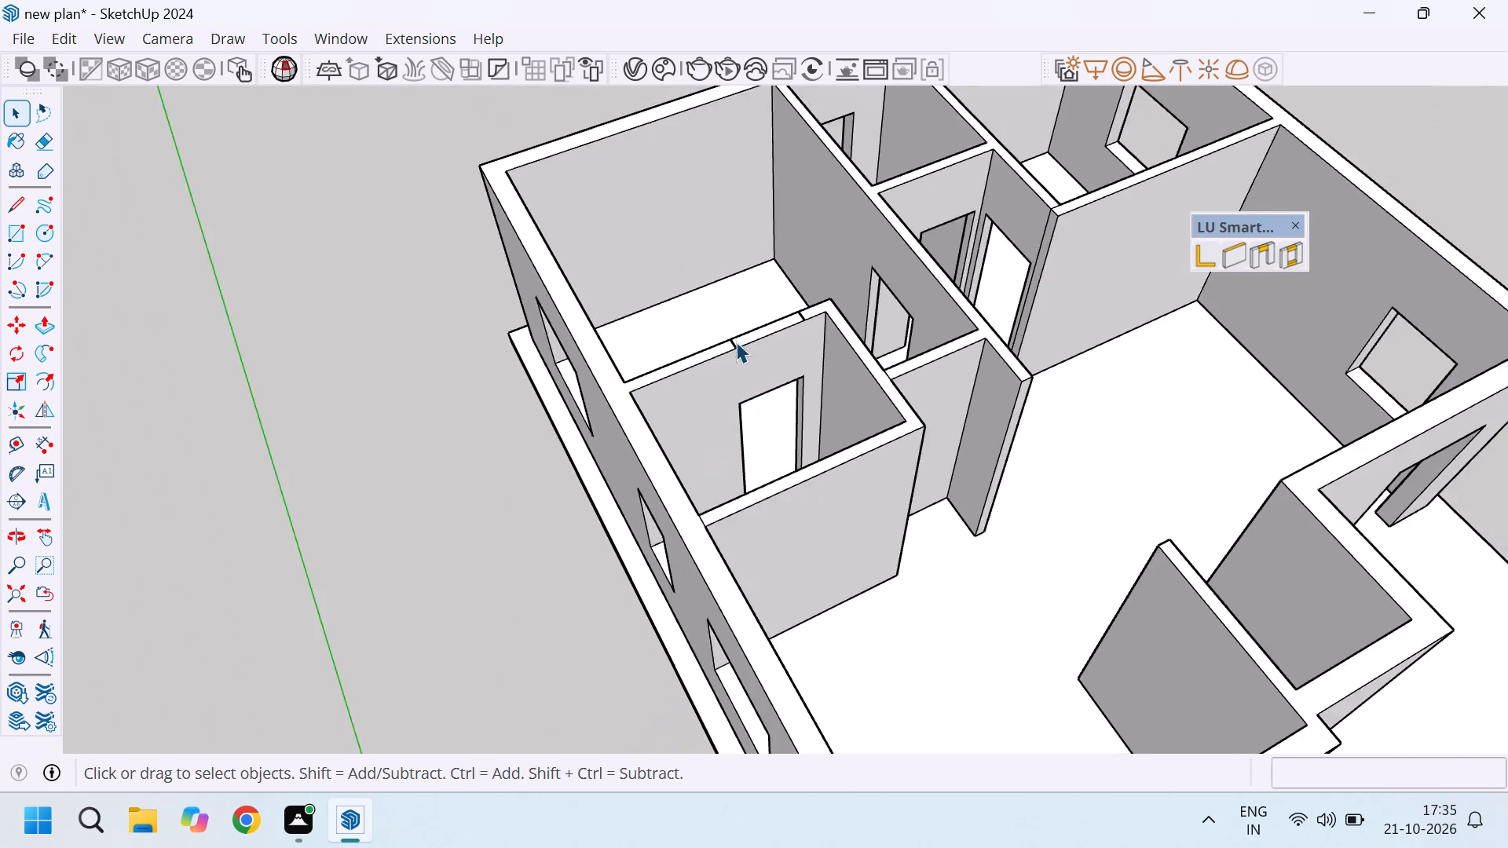
Erase the two seam lines on the partition's top face above the enclosed room's doorway.
scroll(743, 344, "up", 7)
scroll(658, 331, "down", 5)
scroll(754, 349, "up", 15)
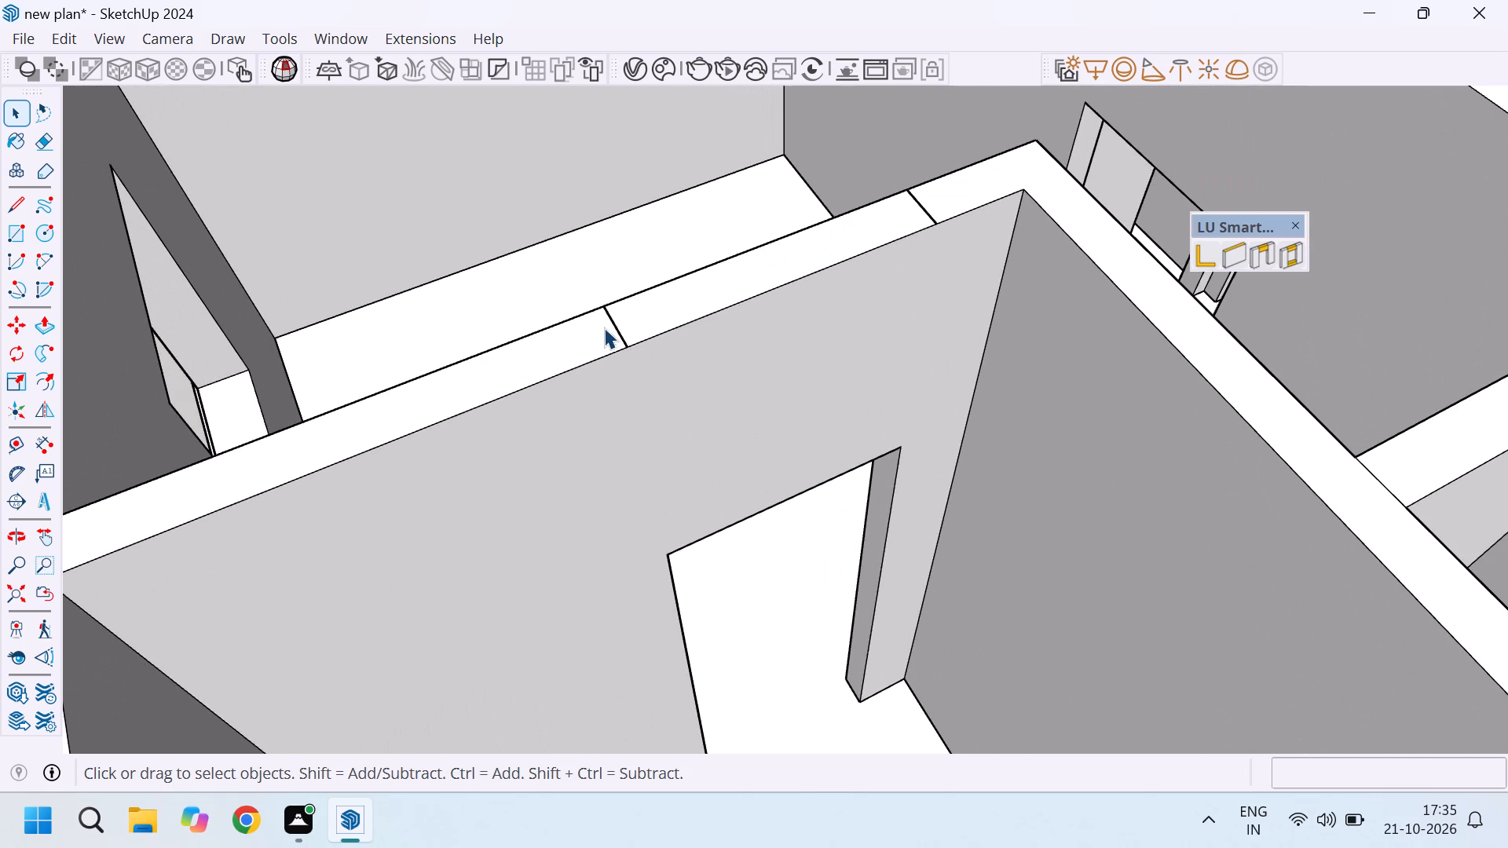
key("e")
left_click(612, 319)
left_click_drag(935, 204, 906, 214)
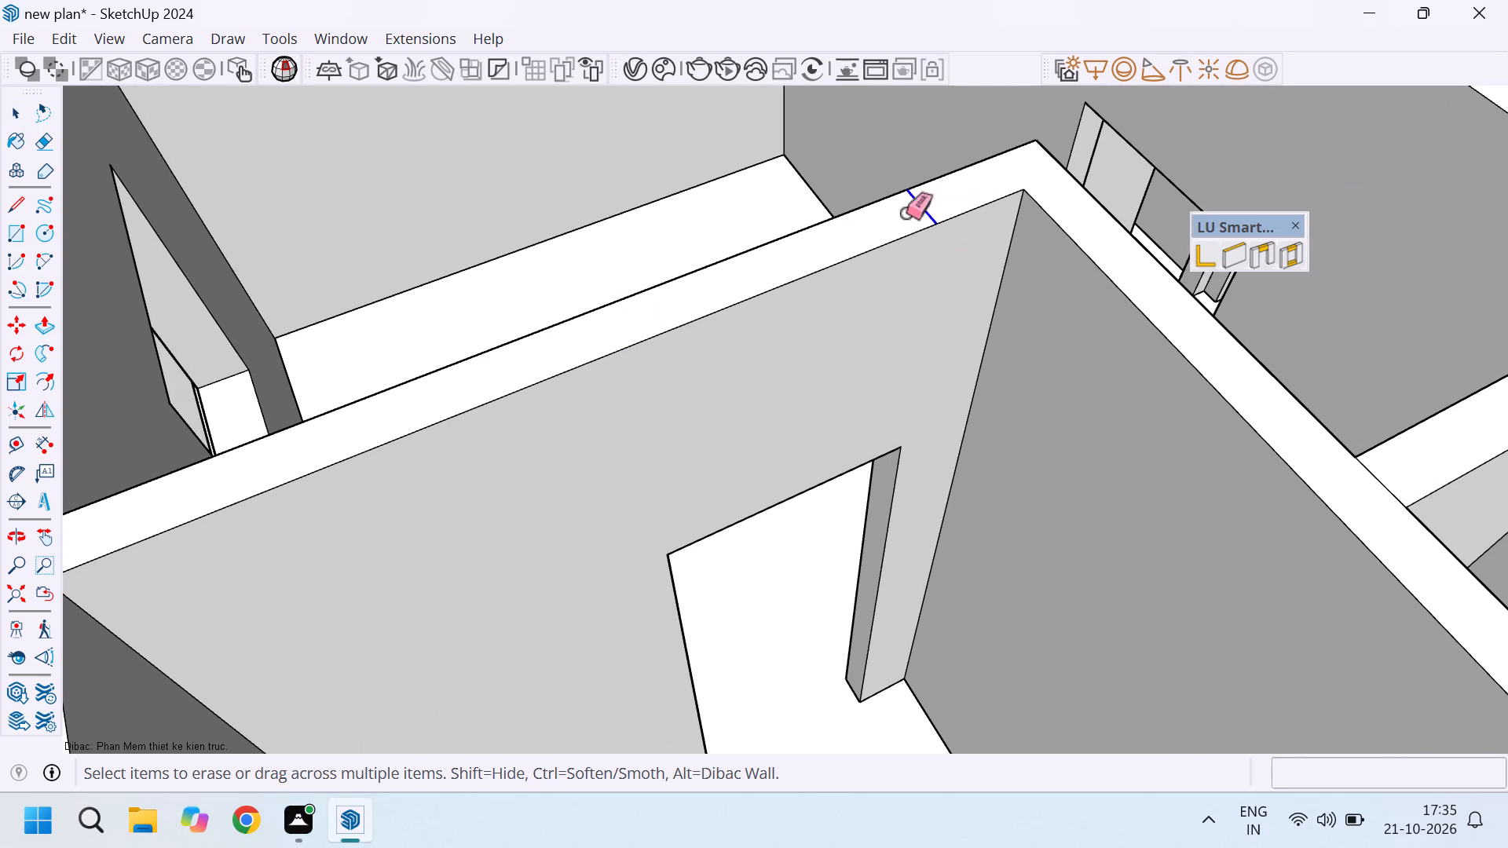
left_click_drag(906, 214, 904, 215)
key("space")
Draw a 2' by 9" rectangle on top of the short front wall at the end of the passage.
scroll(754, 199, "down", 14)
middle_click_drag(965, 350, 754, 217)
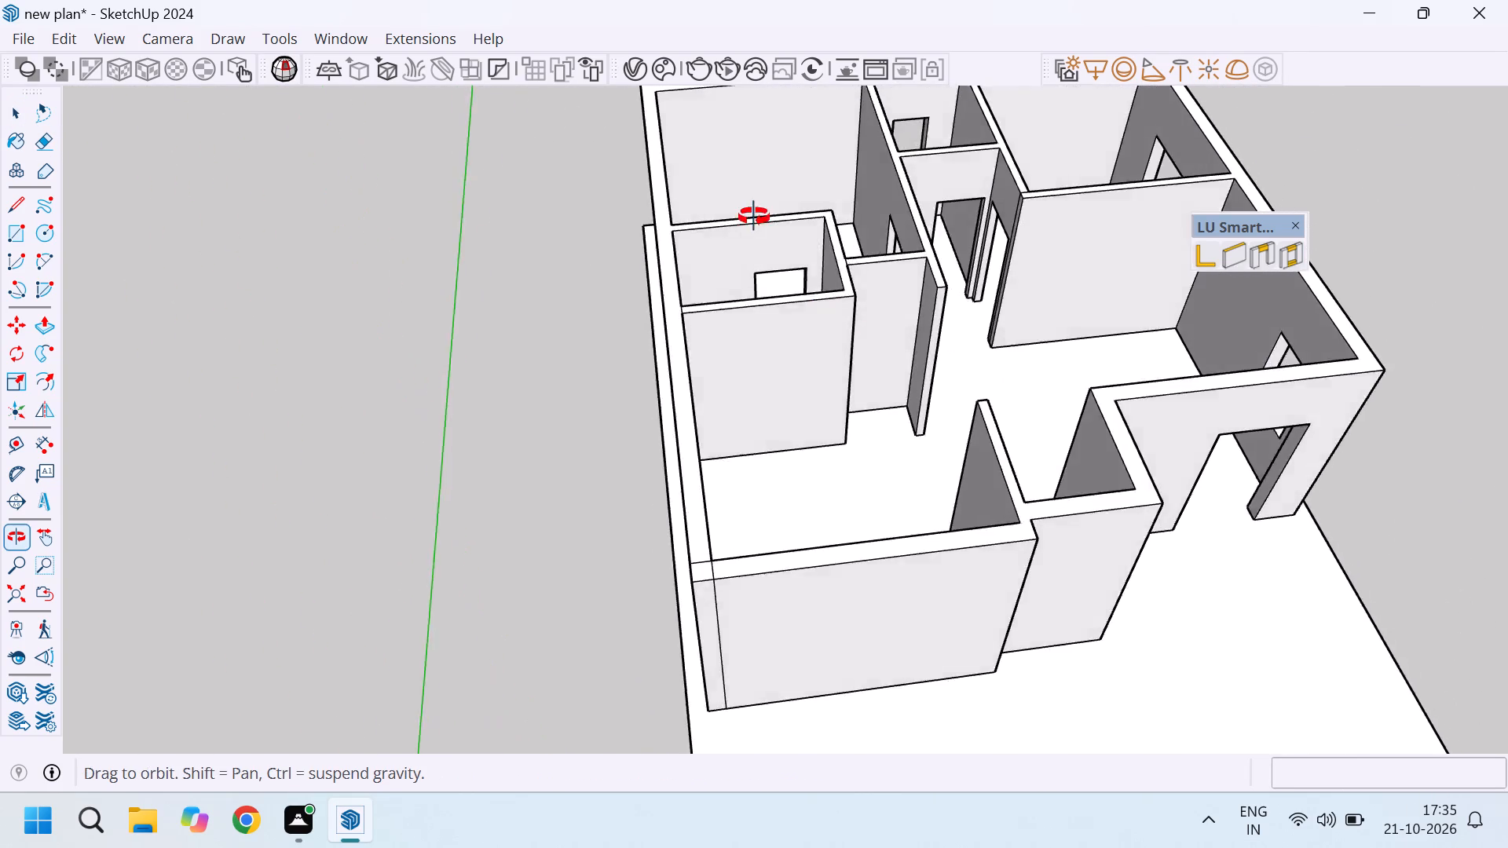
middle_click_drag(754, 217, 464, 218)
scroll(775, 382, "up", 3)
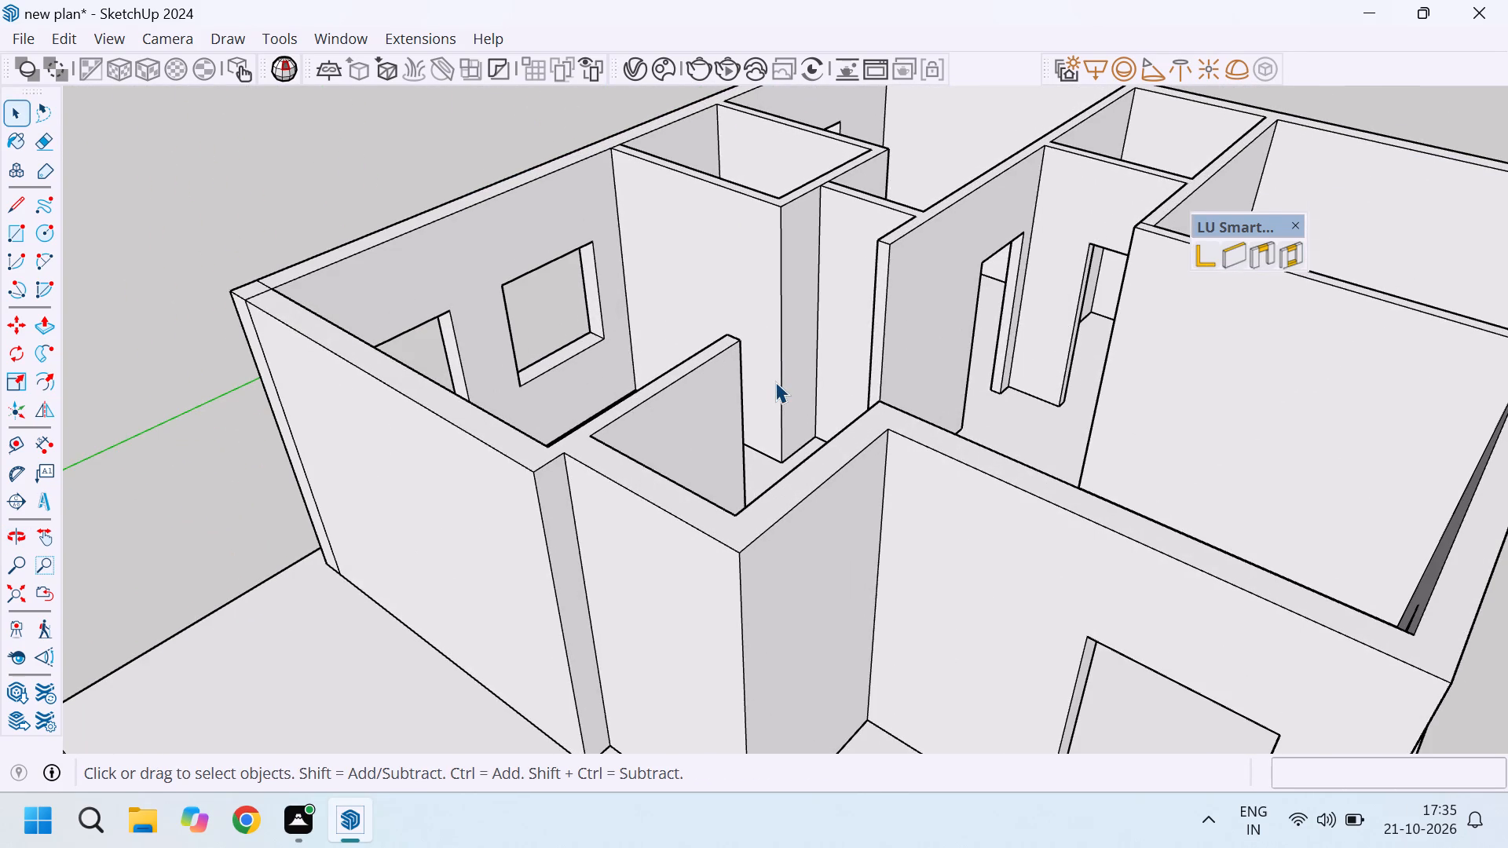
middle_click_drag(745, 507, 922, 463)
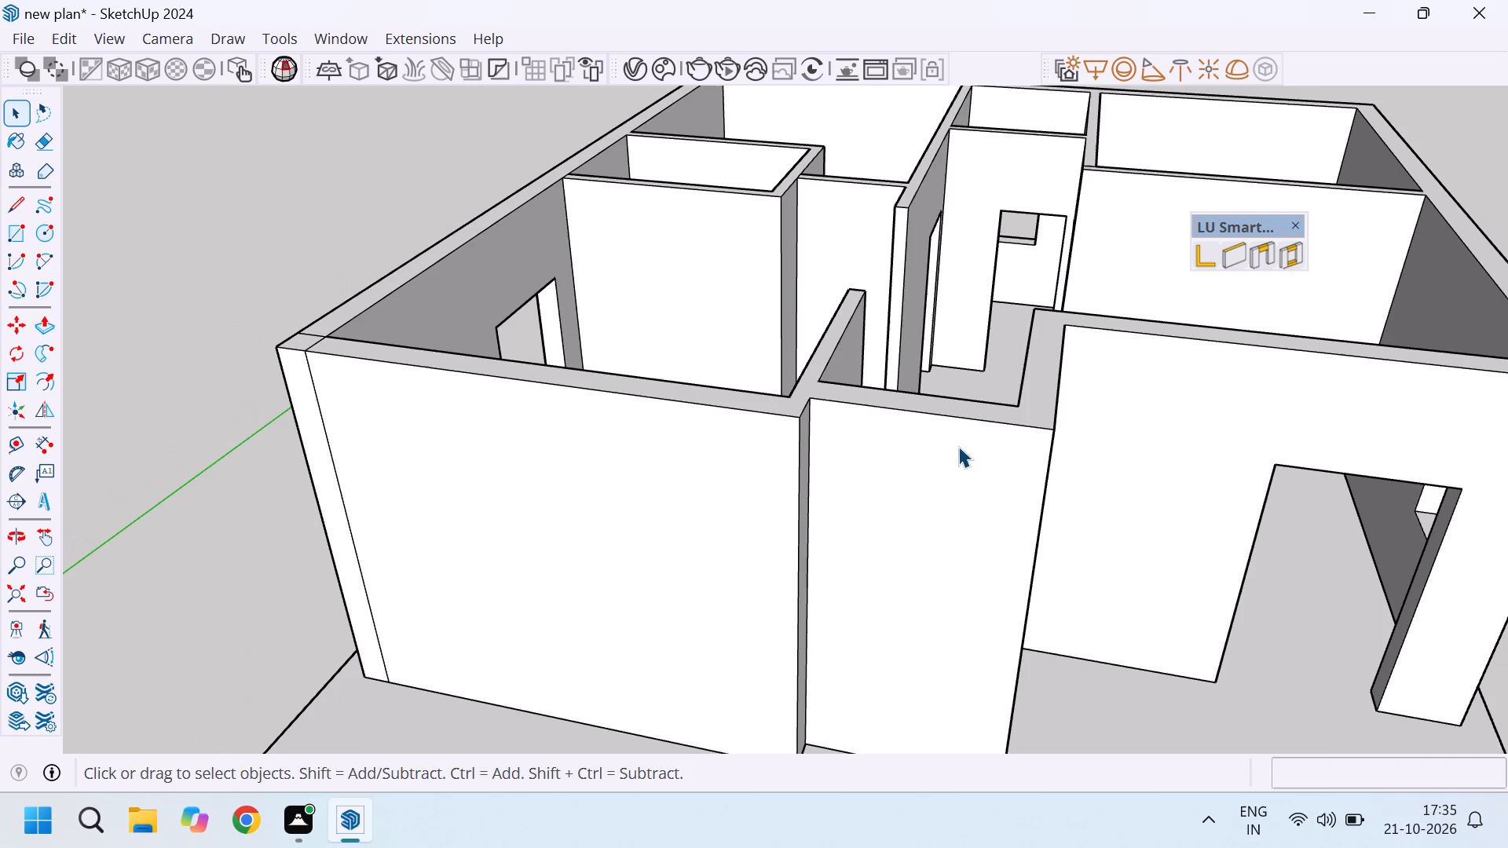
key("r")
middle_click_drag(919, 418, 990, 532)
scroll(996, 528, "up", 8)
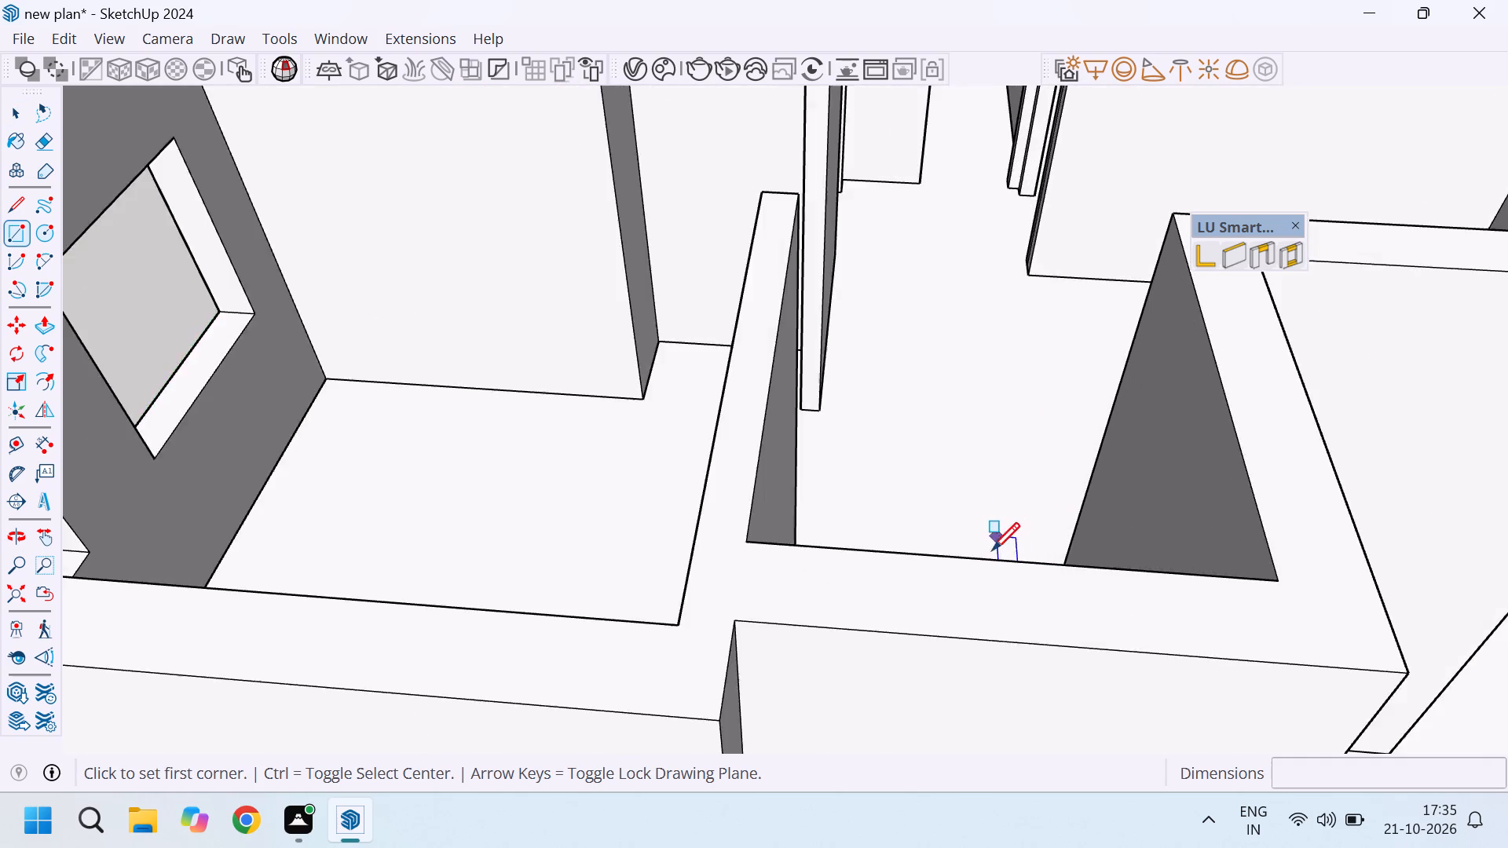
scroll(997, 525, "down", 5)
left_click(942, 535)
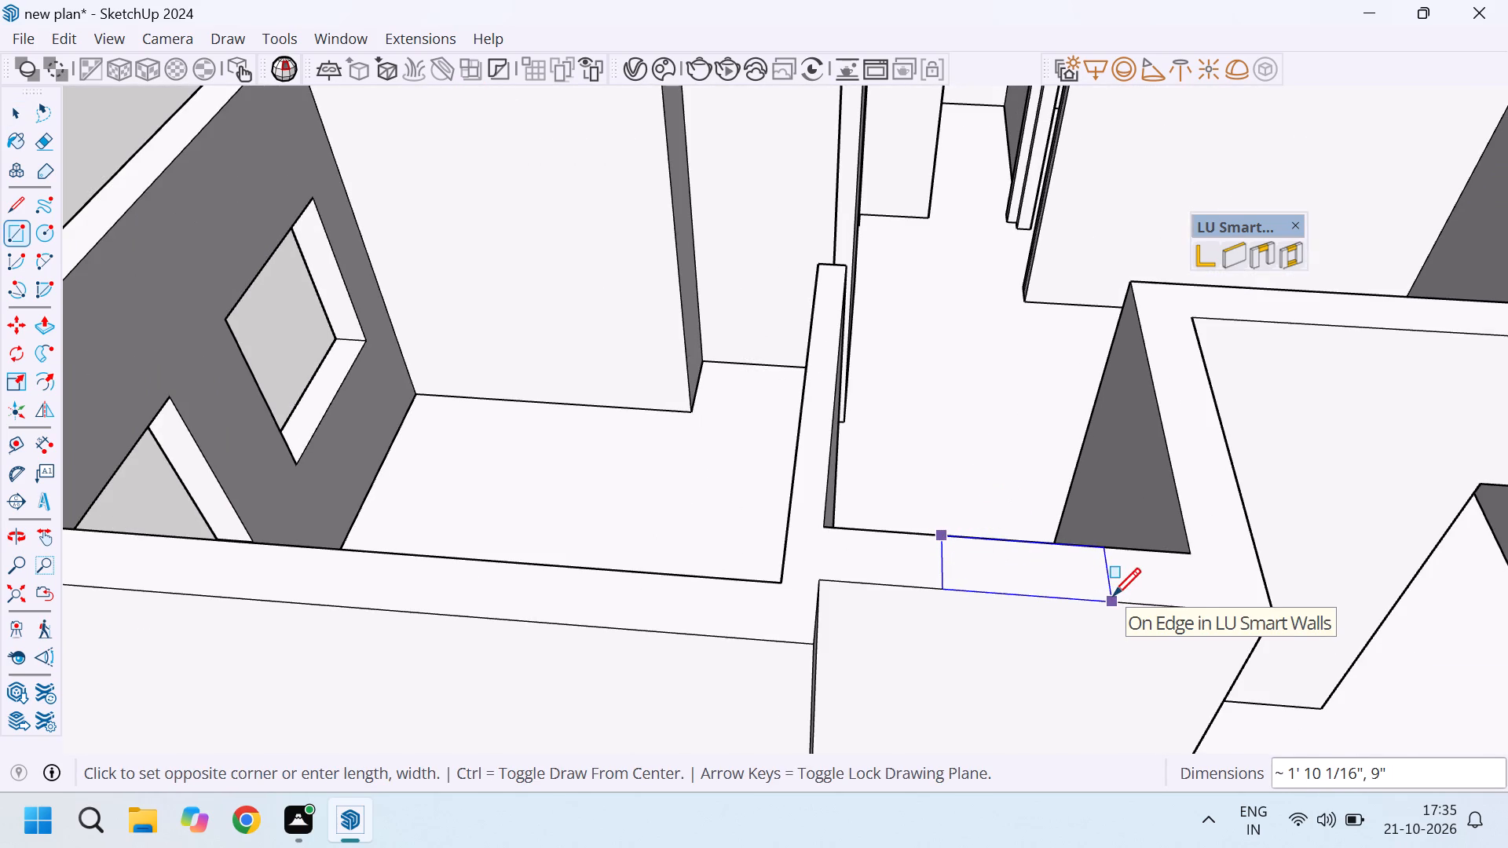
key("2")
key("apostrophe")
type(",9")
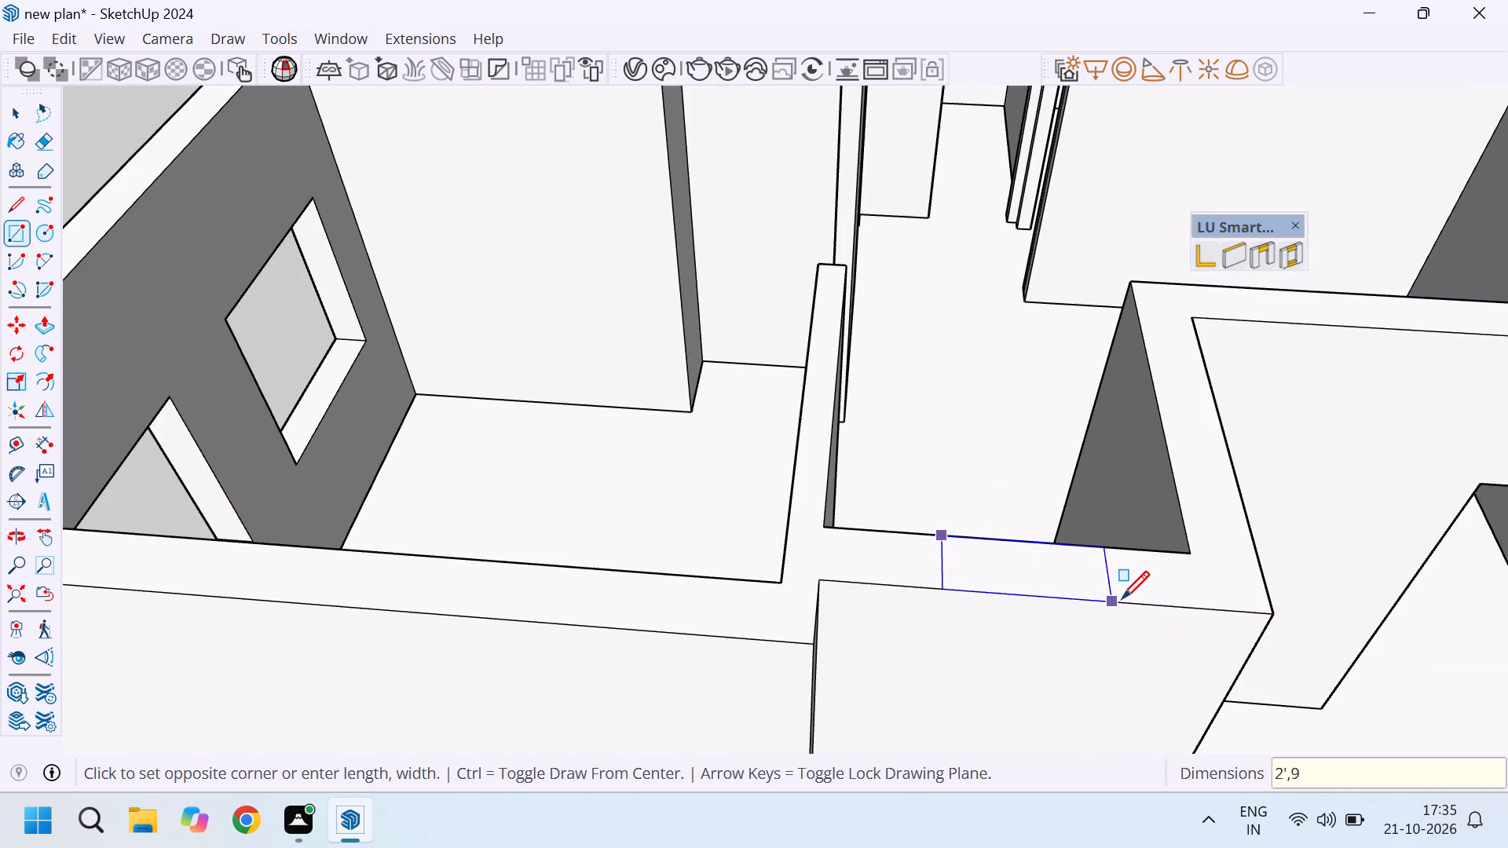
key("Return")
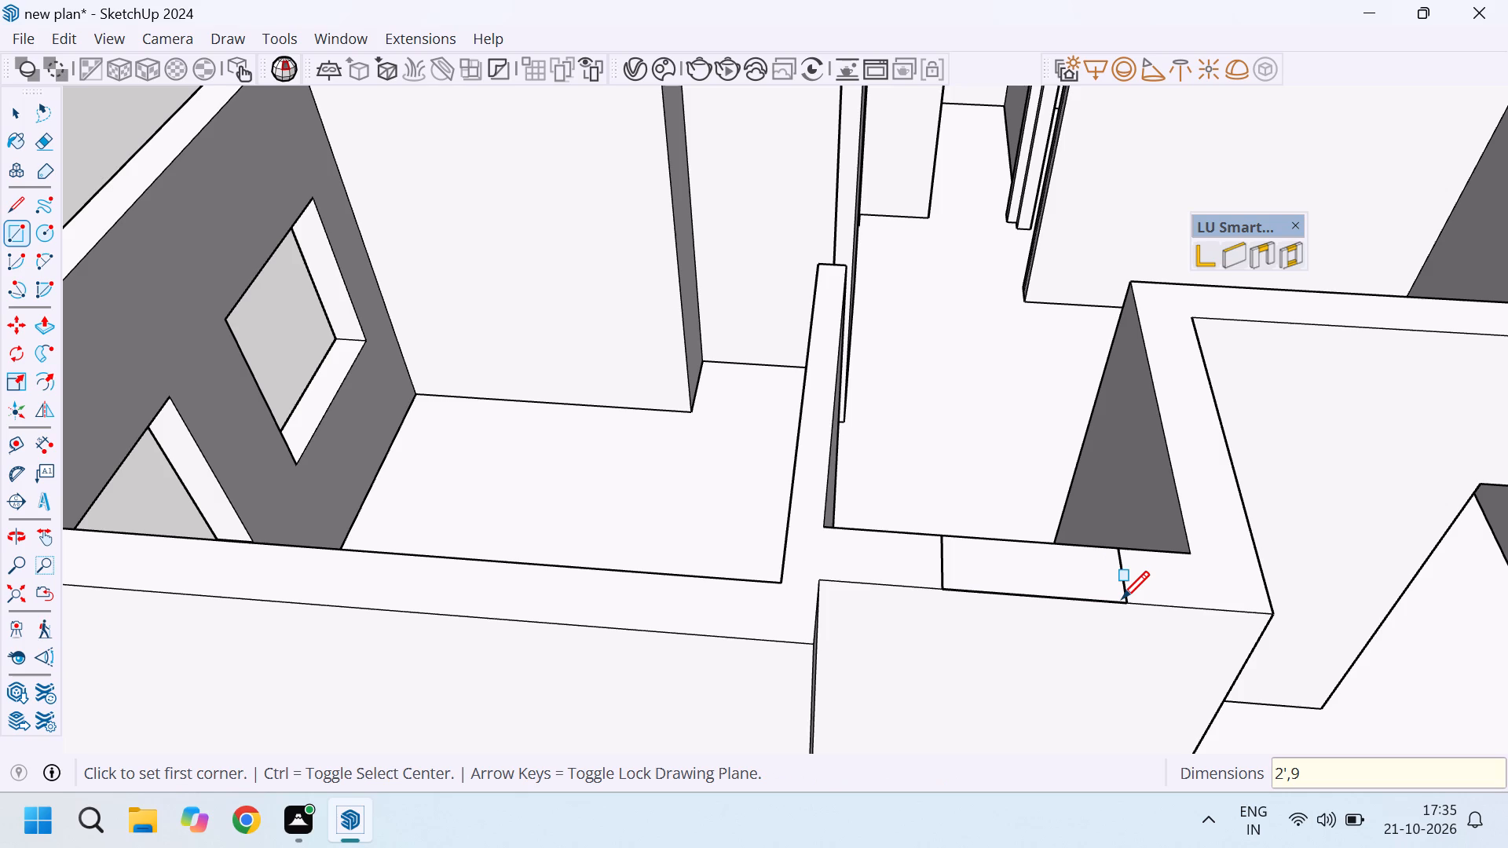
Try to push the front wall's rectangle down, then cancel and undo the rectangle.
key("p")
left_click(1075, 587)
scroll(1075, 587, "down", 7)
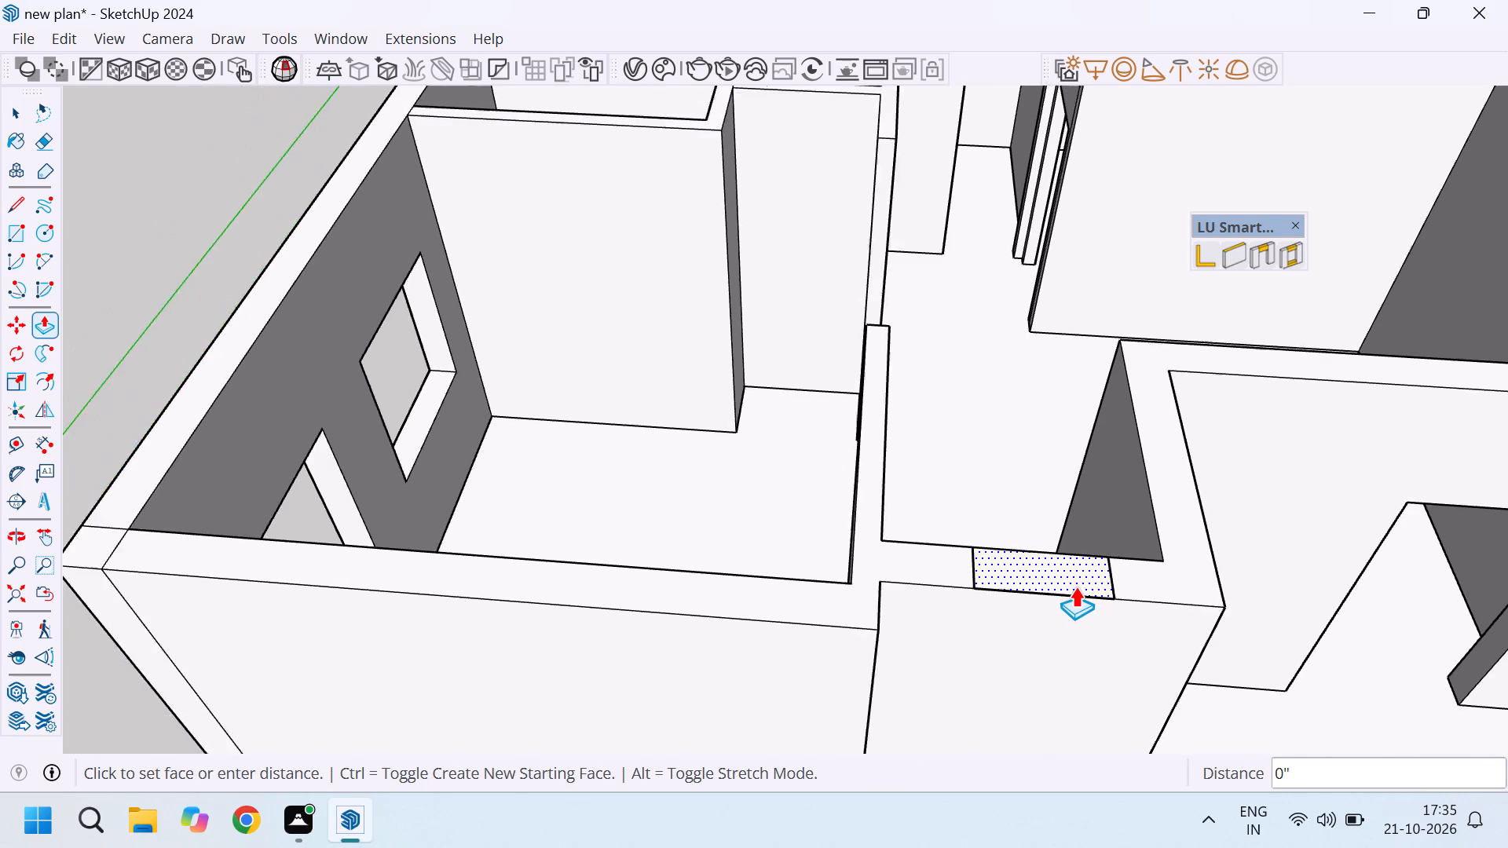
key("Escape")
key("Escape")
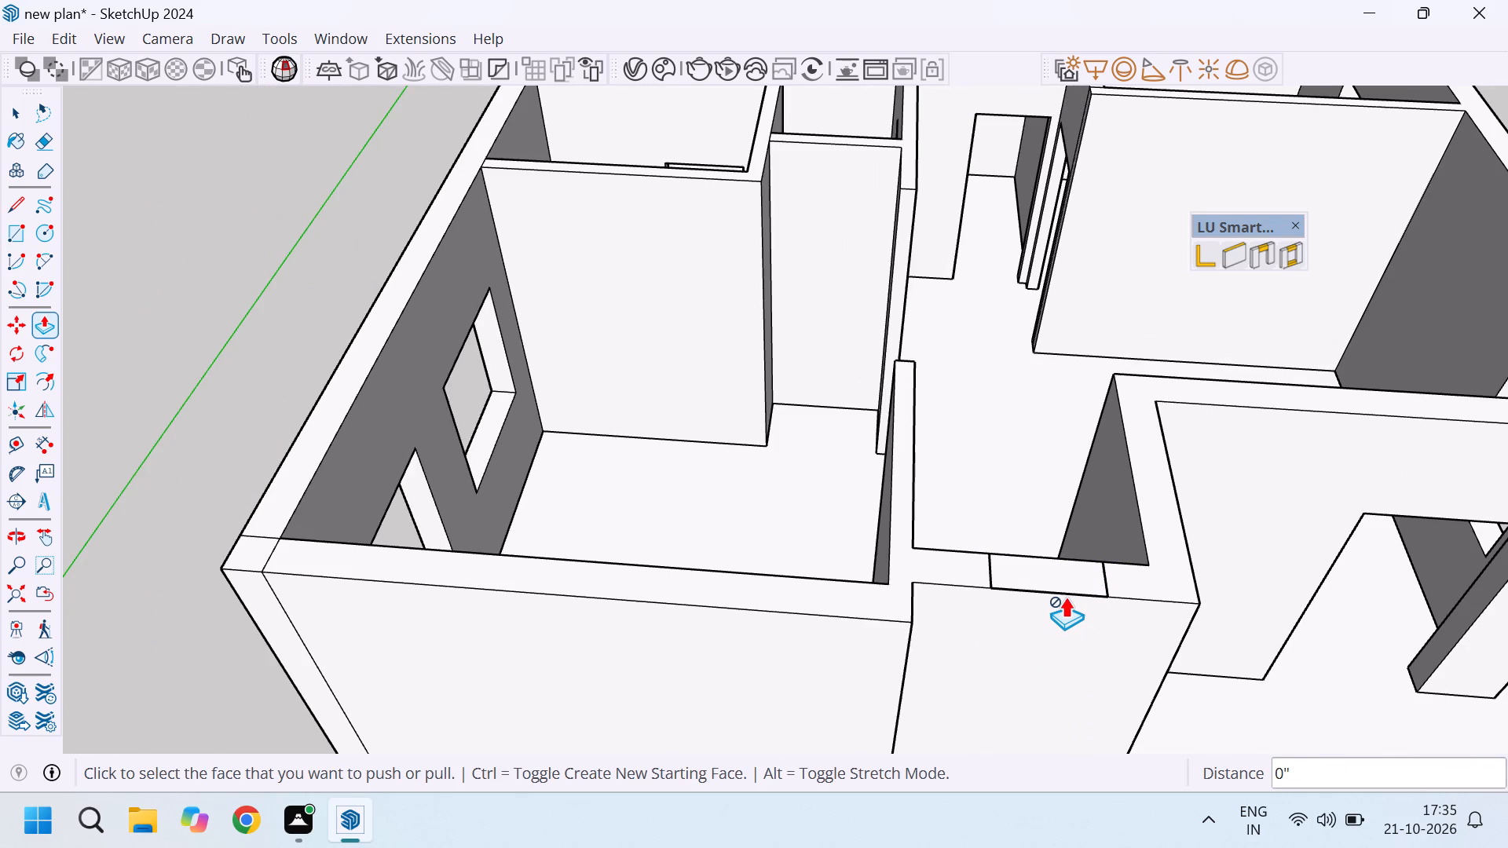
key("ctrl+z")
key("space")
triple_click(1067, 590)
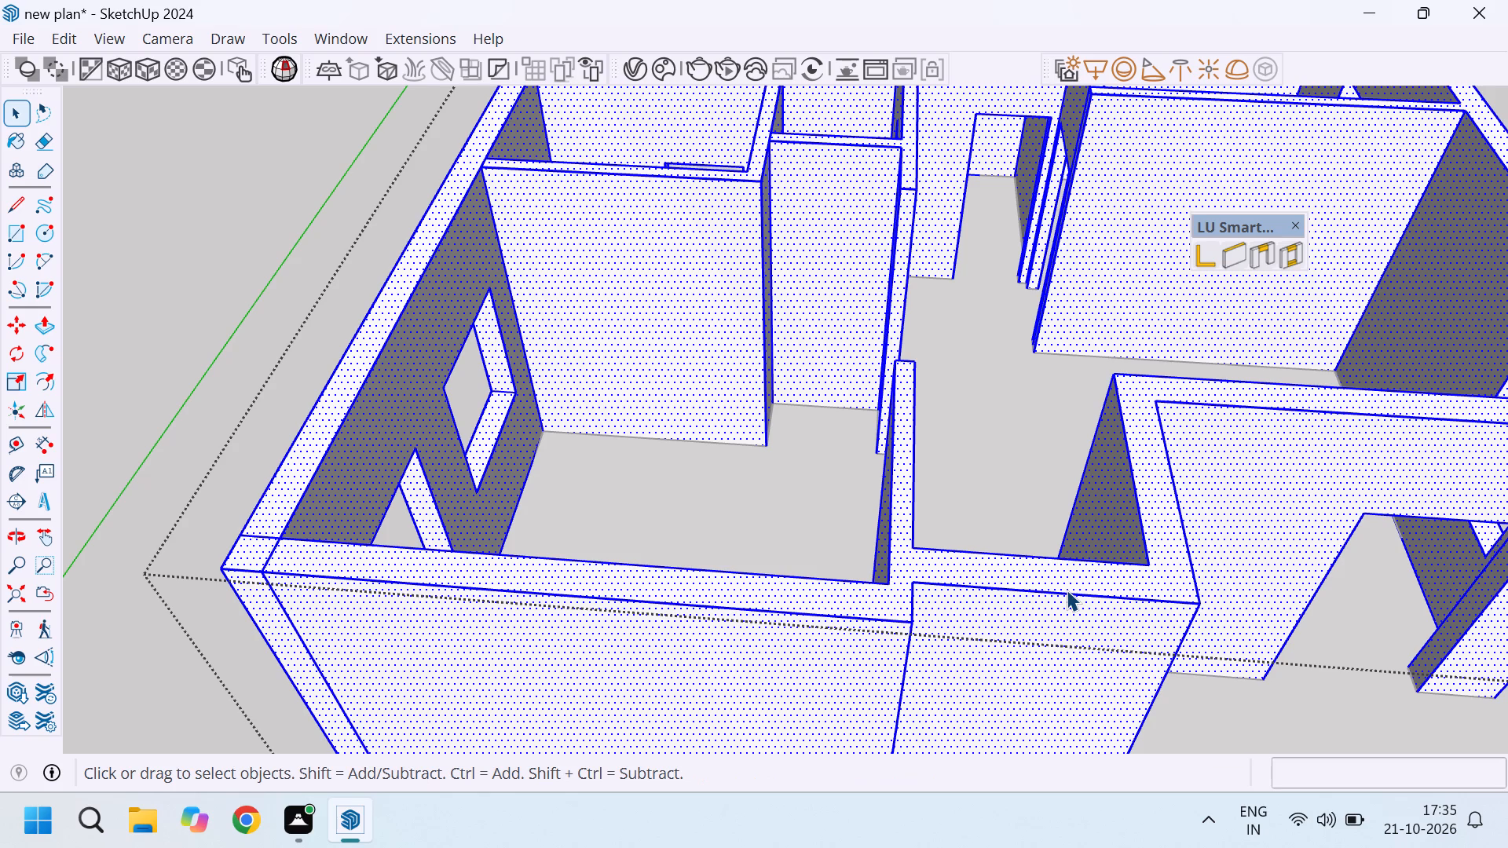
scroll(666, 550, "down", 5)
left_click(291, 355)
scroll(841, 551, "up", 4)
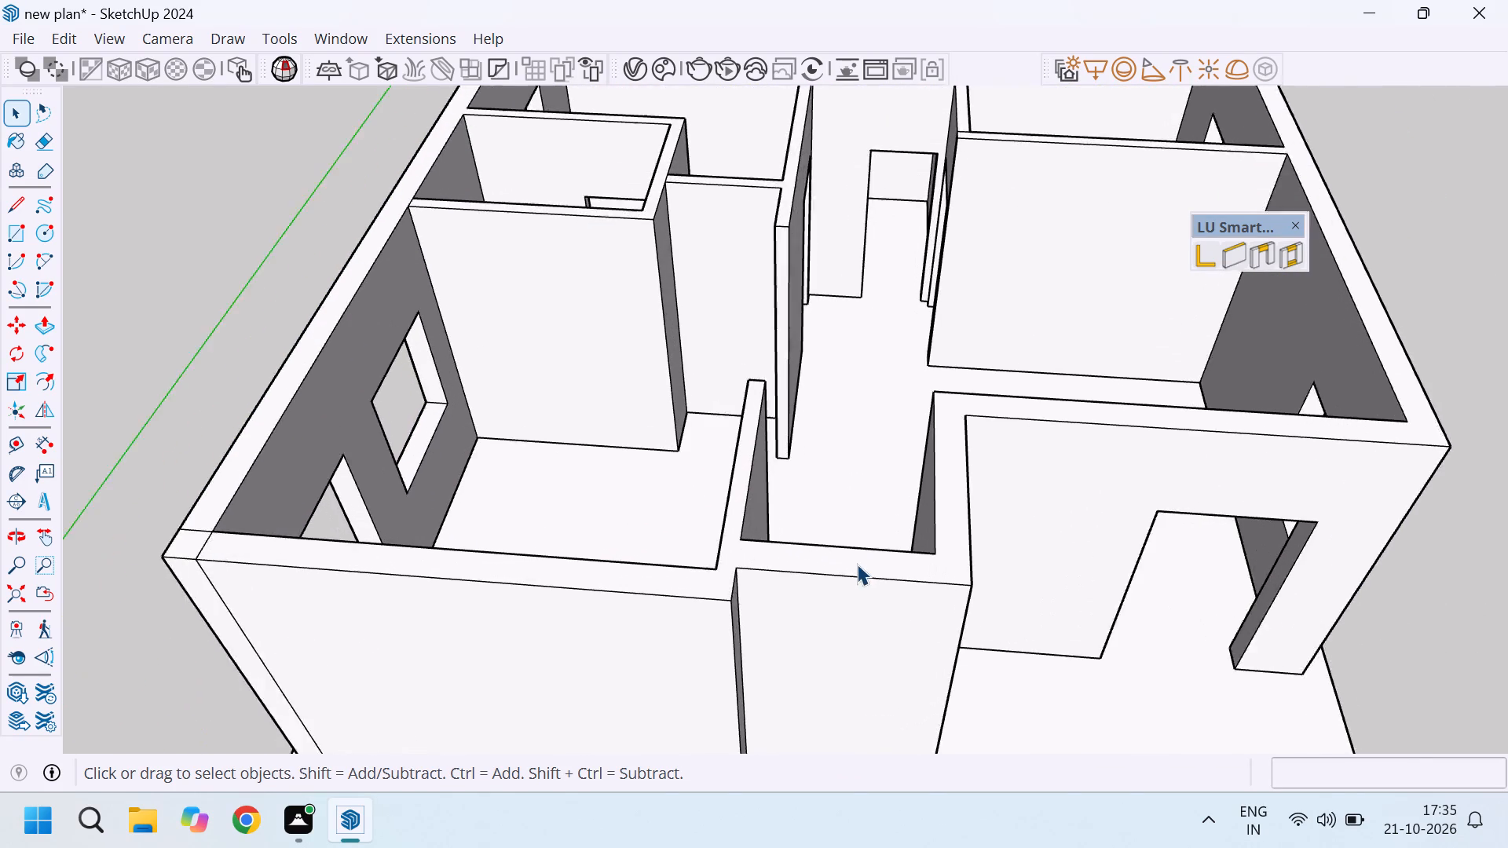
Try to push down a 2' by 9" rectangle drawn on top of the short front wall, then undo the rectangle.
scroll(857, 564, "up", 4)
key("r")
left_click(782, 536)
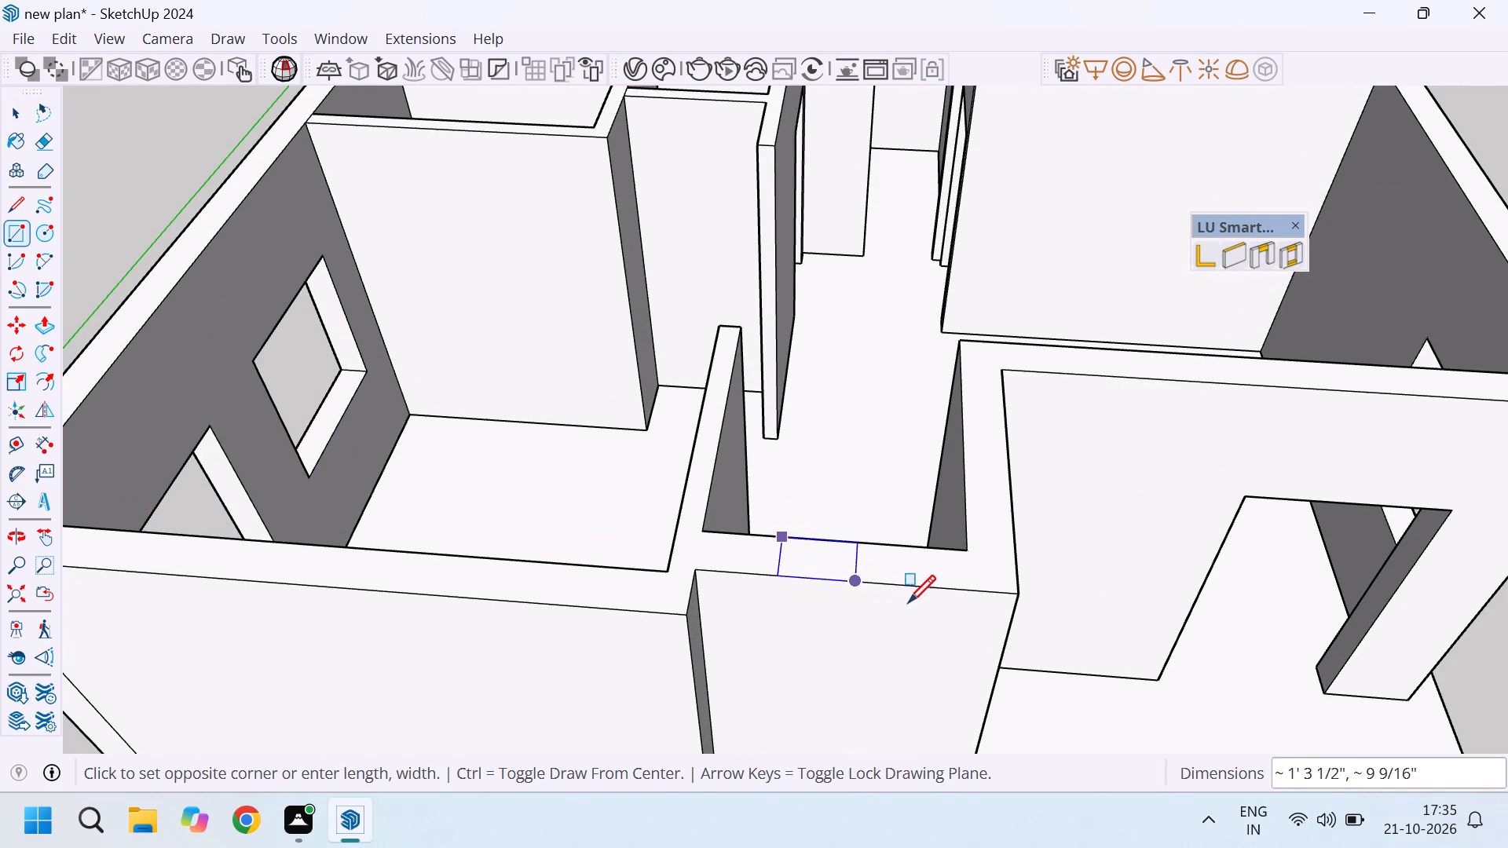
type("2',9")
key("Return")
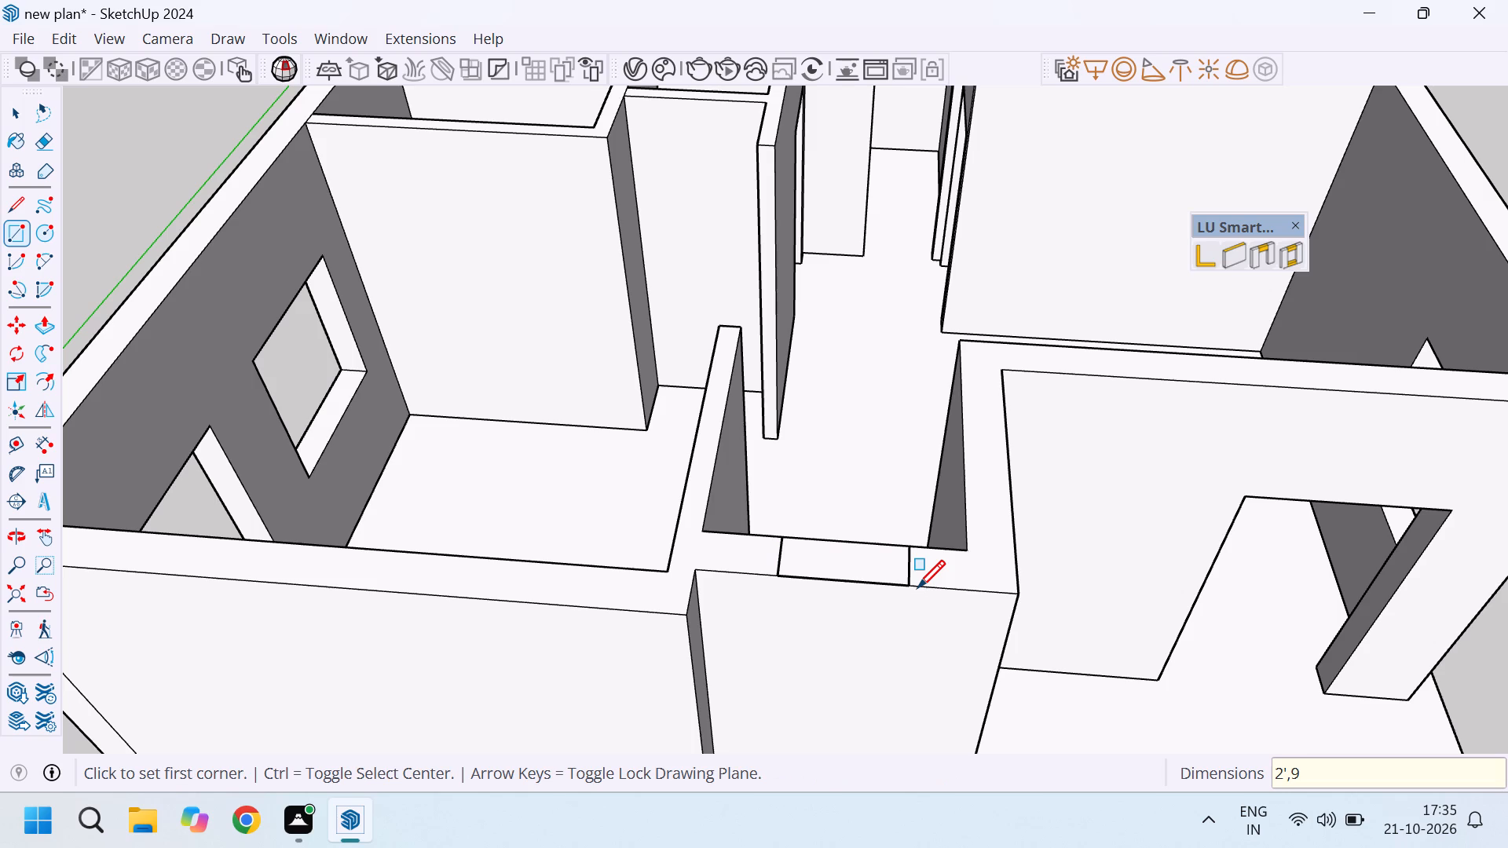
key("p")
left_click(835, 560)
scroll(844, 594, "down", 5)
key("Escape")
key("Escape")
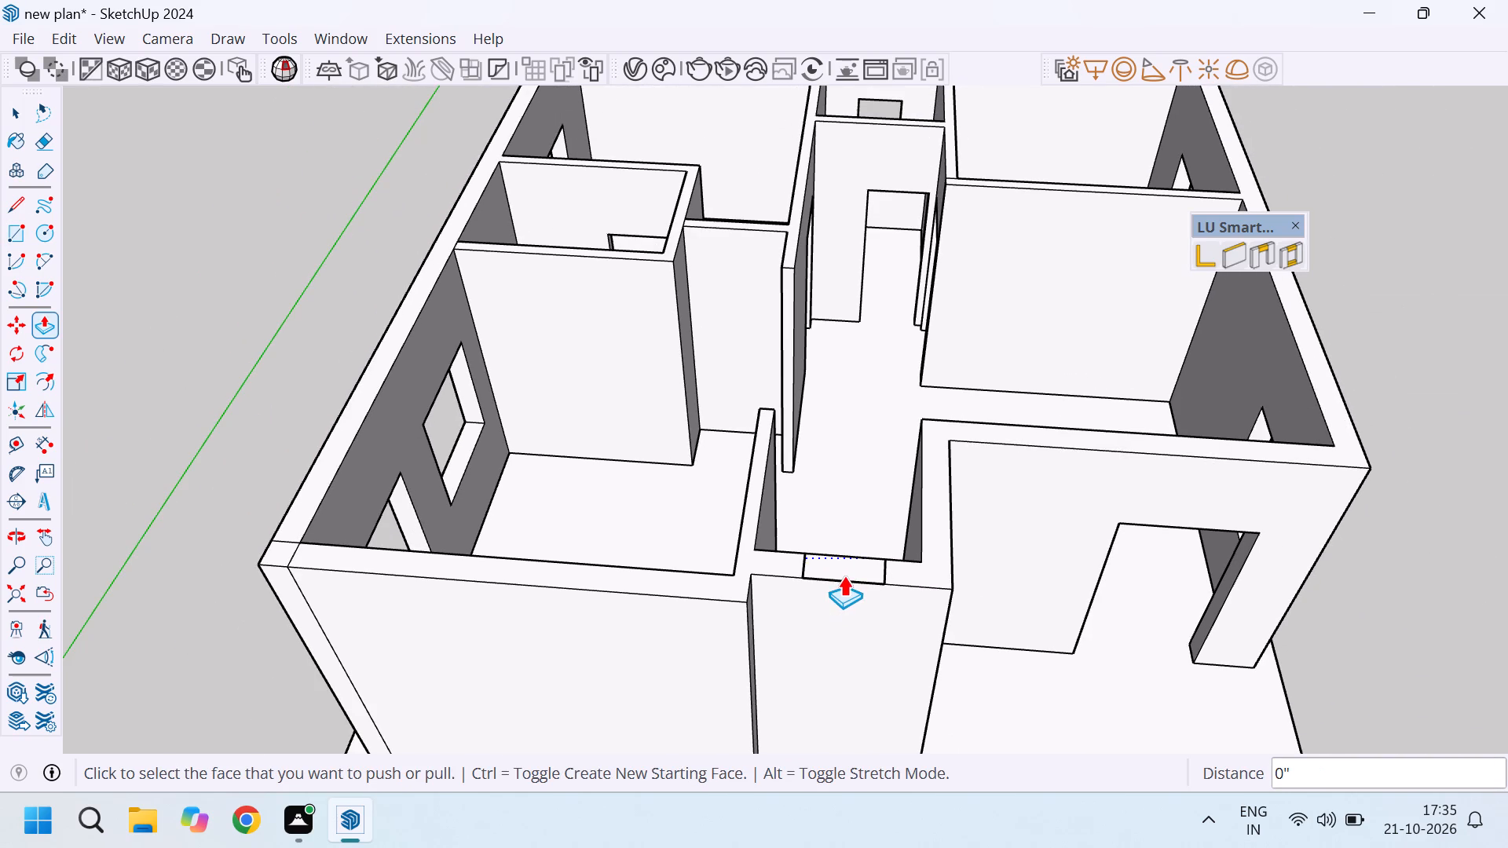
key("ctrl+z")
Open the wall group for editing and draw a 2' by 9" rectangle on top of the short front wall.
scroll(840, 572, "up", 4)
key("space")
double_click(847, 568)
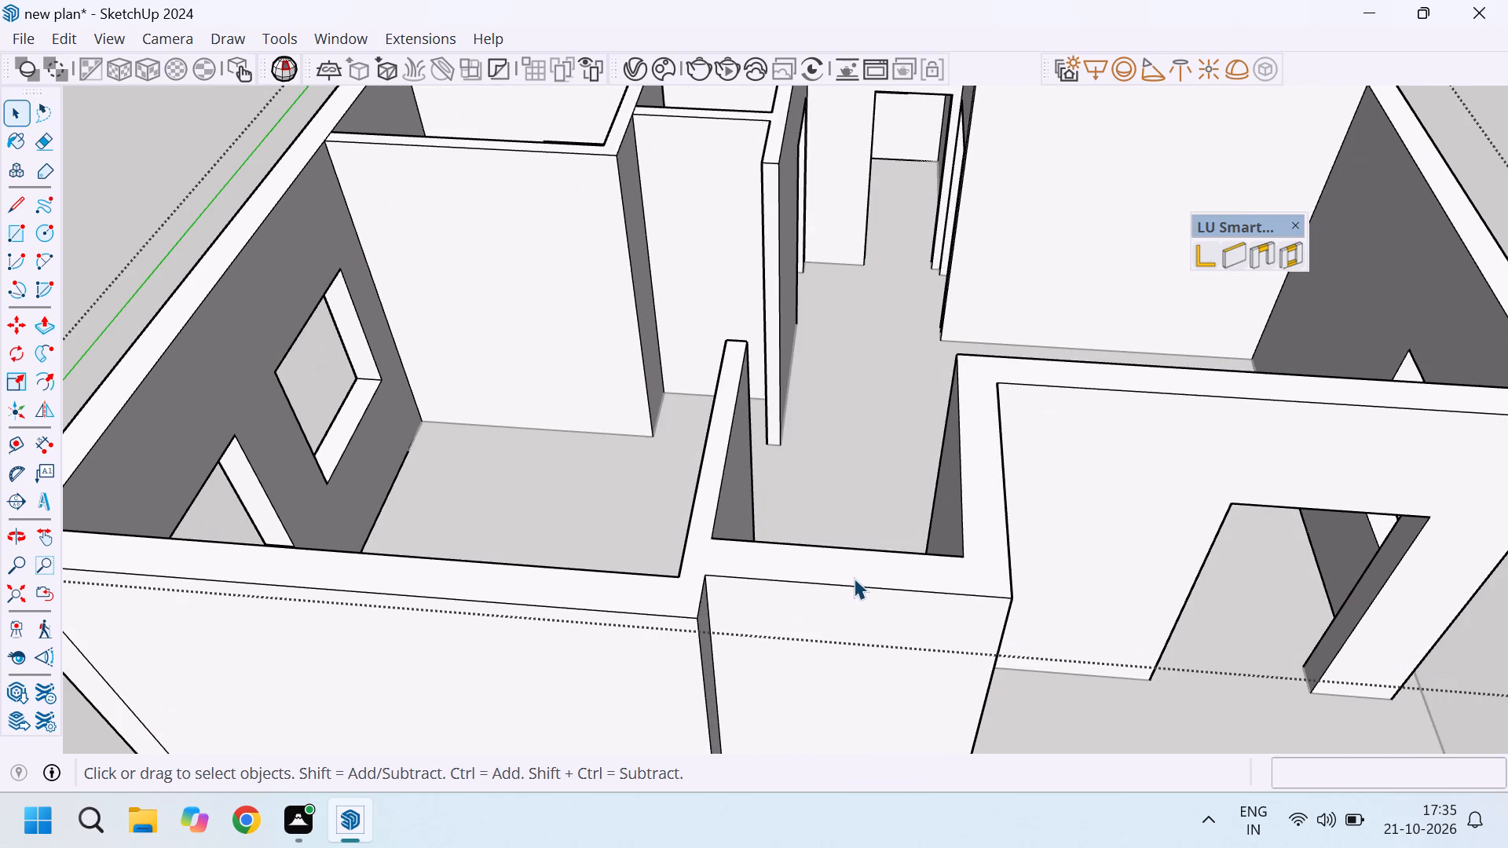
key("r")
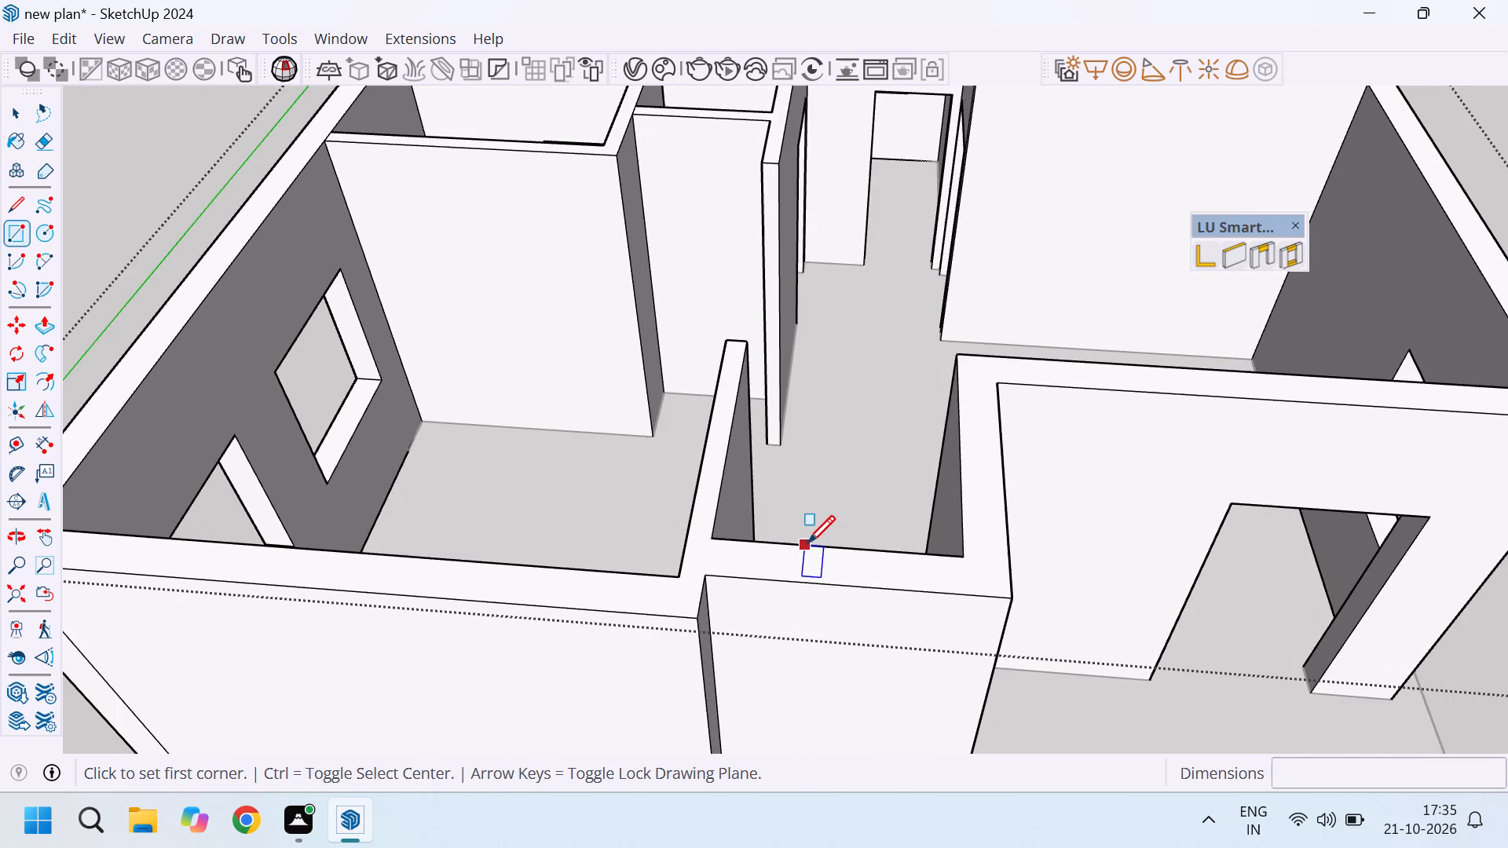
left_click(808, 543)
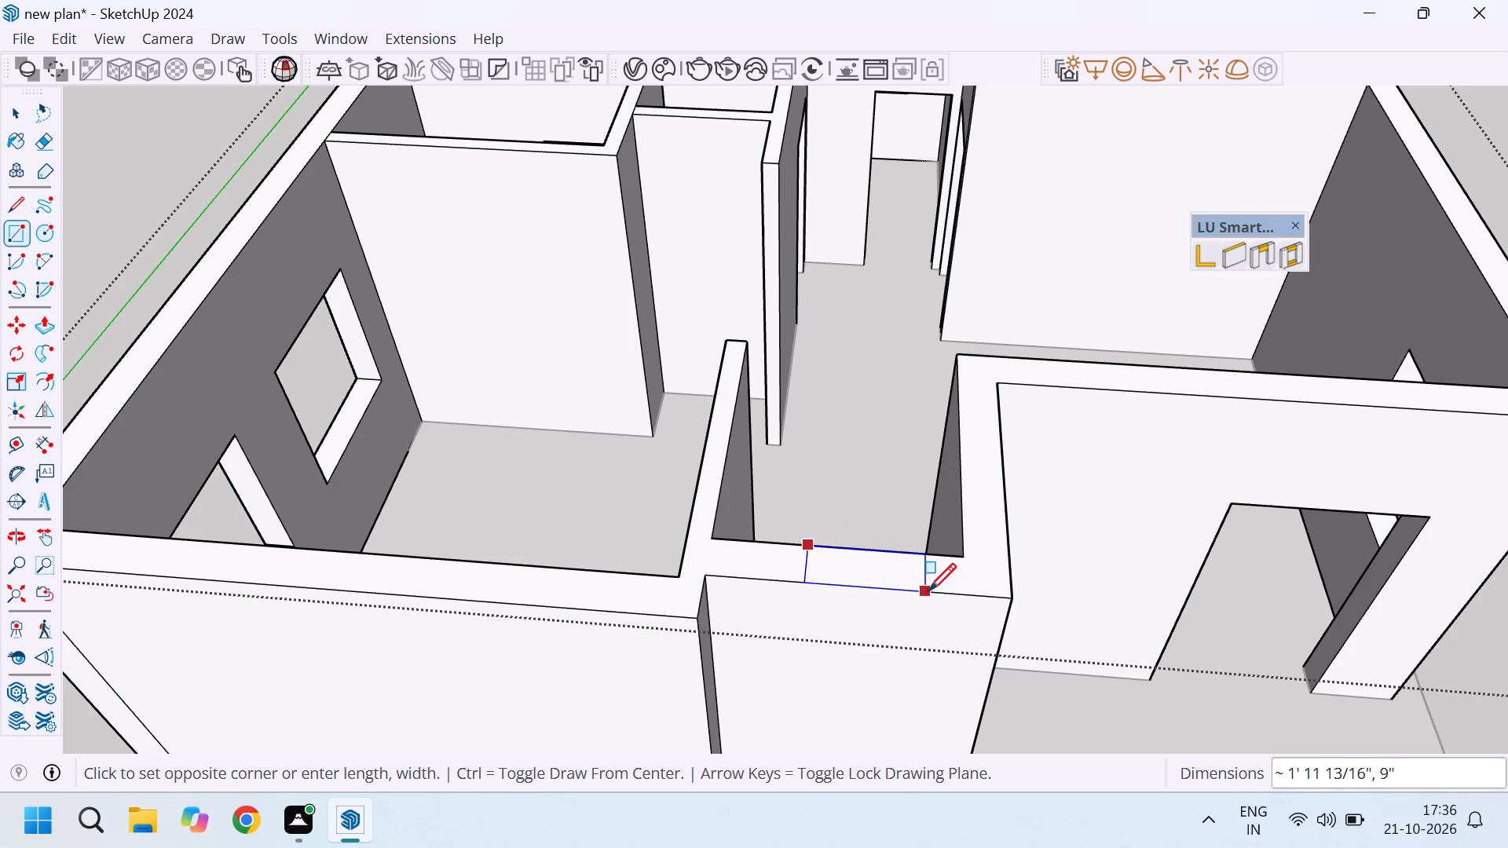
key("Escape")
left_click(799, 541)
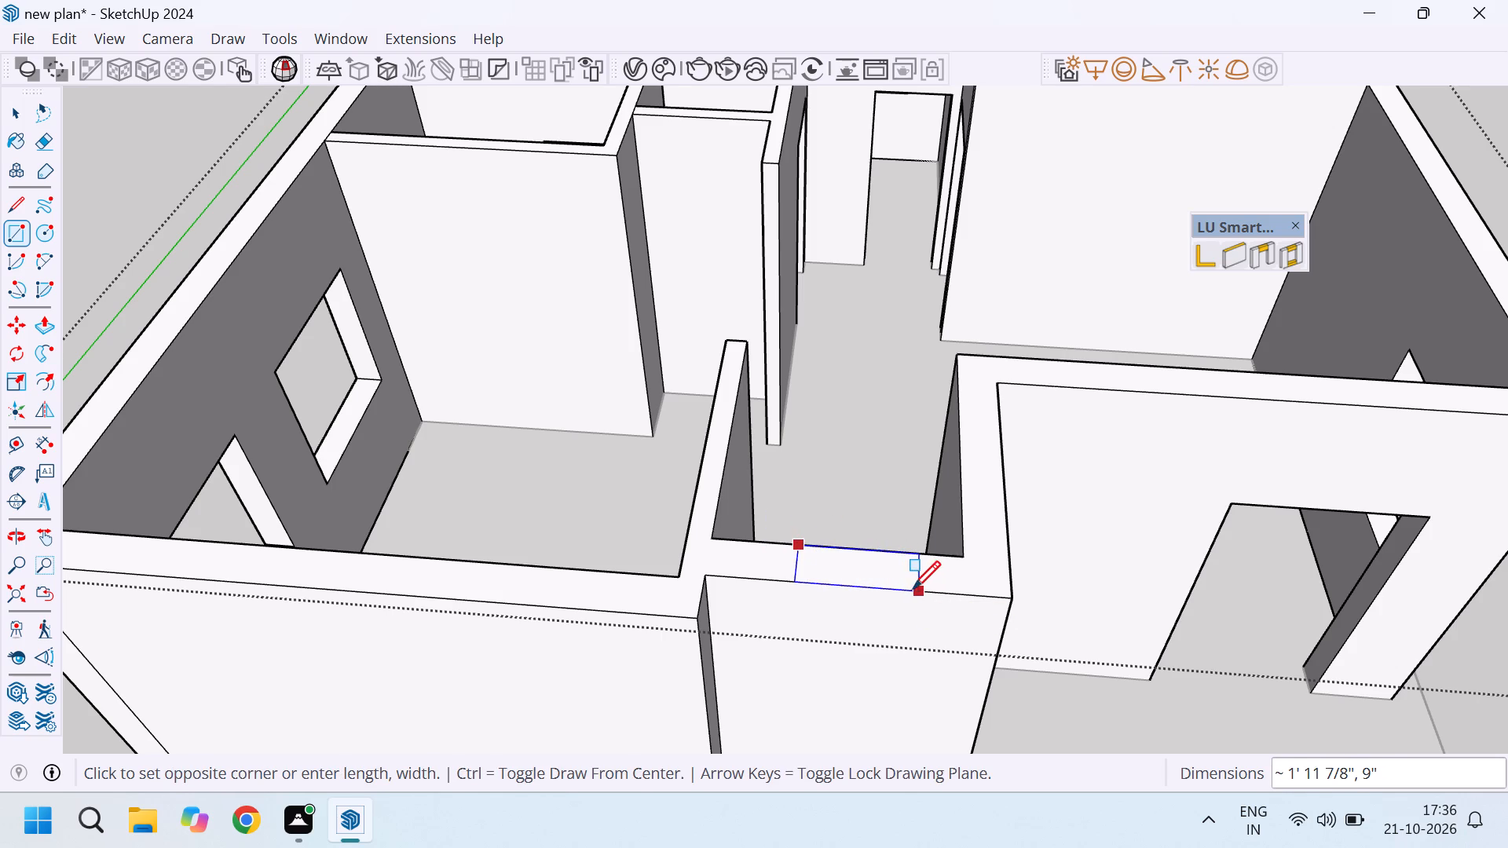
type("2',9")
key("Return")
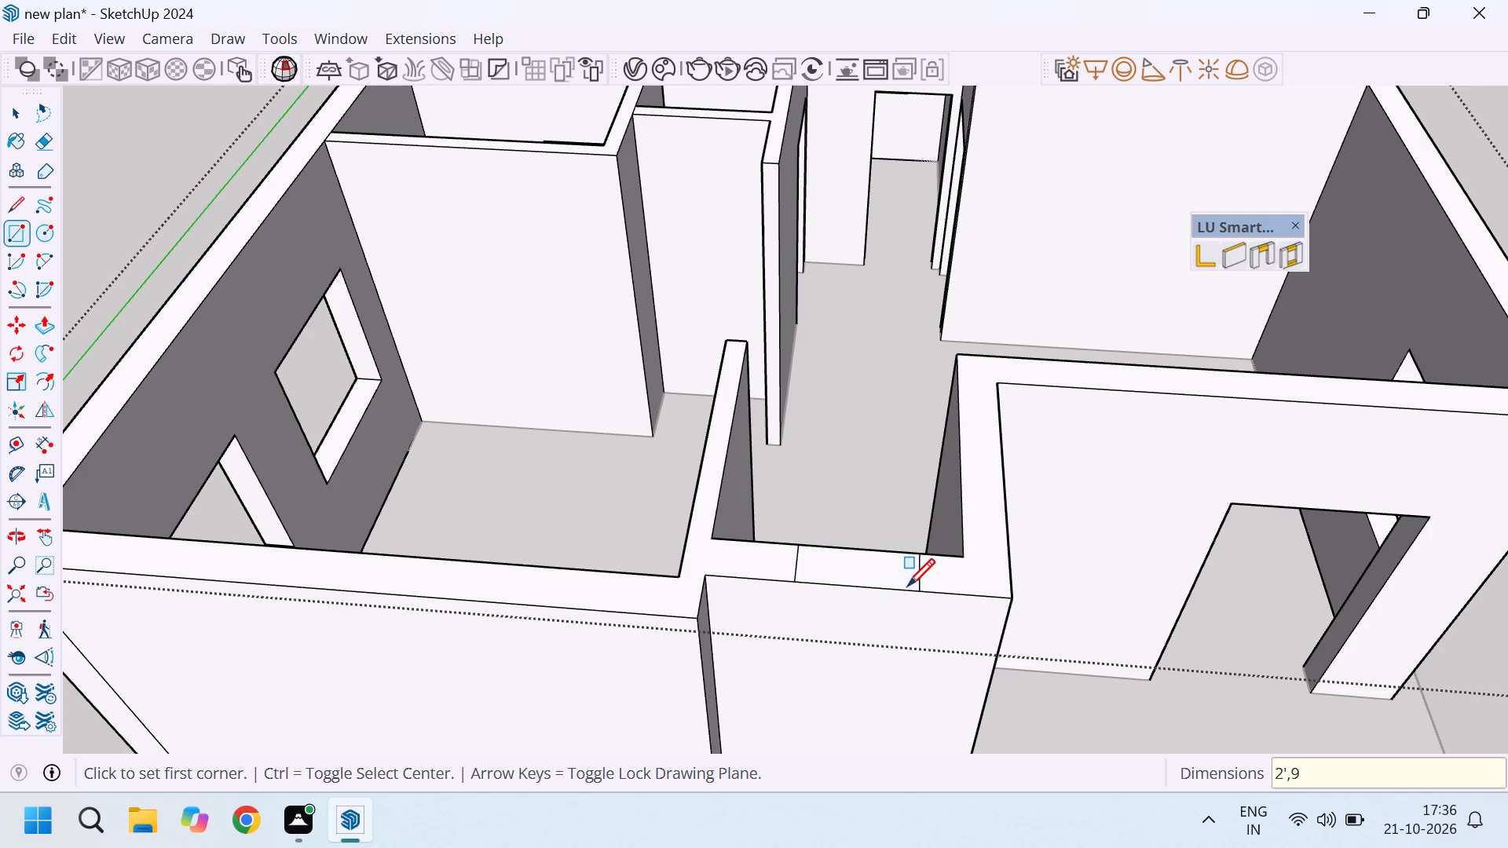
Push the rectangle down 10' to cut a full-height gap through the short front wall.
key("p")
left_click(854, 557)
scroll(854, 557, "down", 10)
scroll(843, 632, "down", 4)
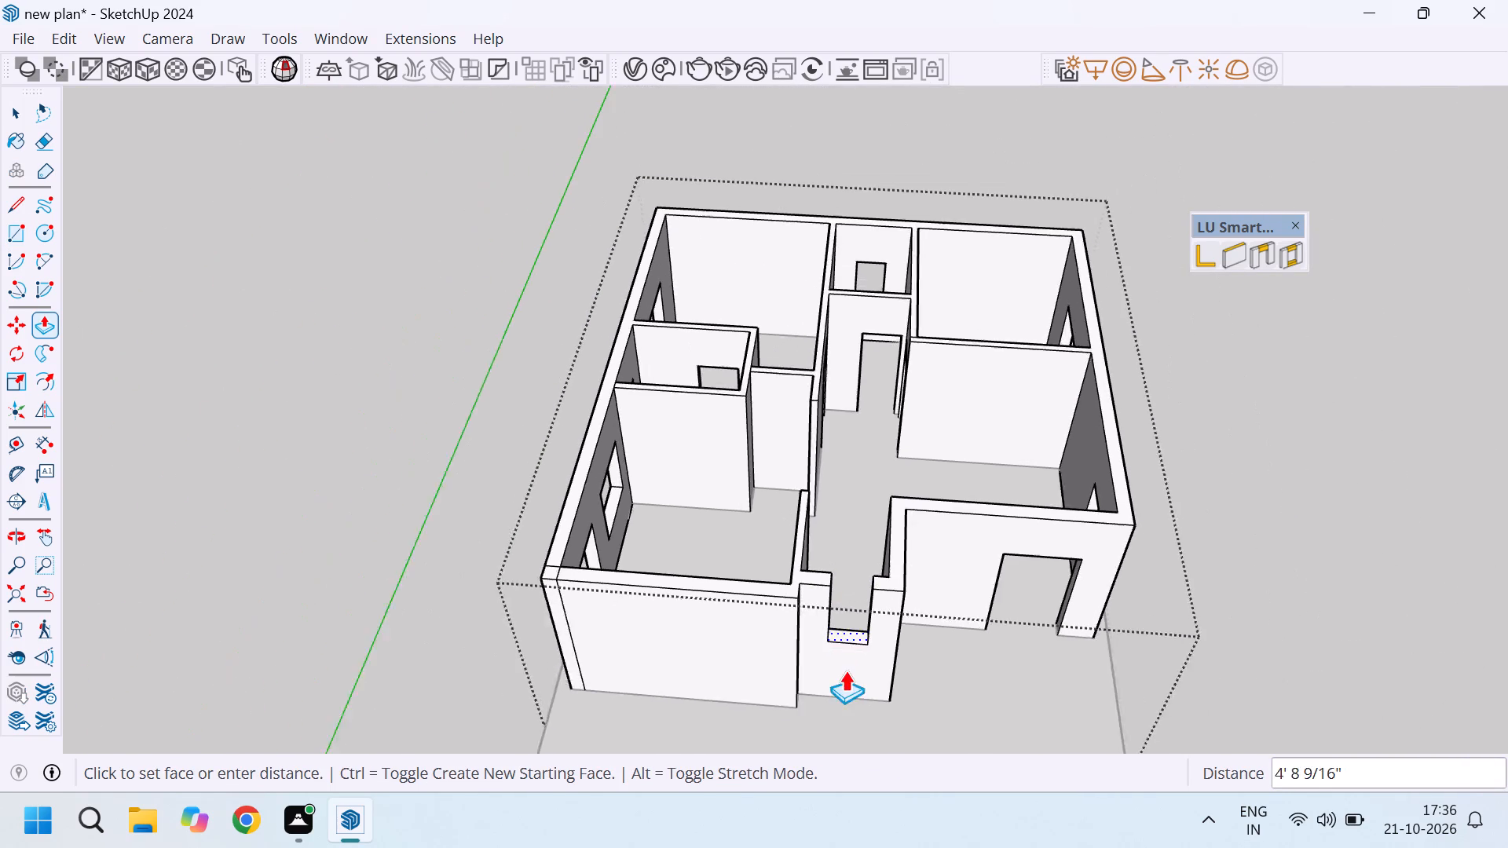
scroll(843, 687, "up", 5)
left_click(837, 693)
Erase the leftover face edges at the base of the front wall's gap inside the wall group.
scroll(850, 689, "up", 6)
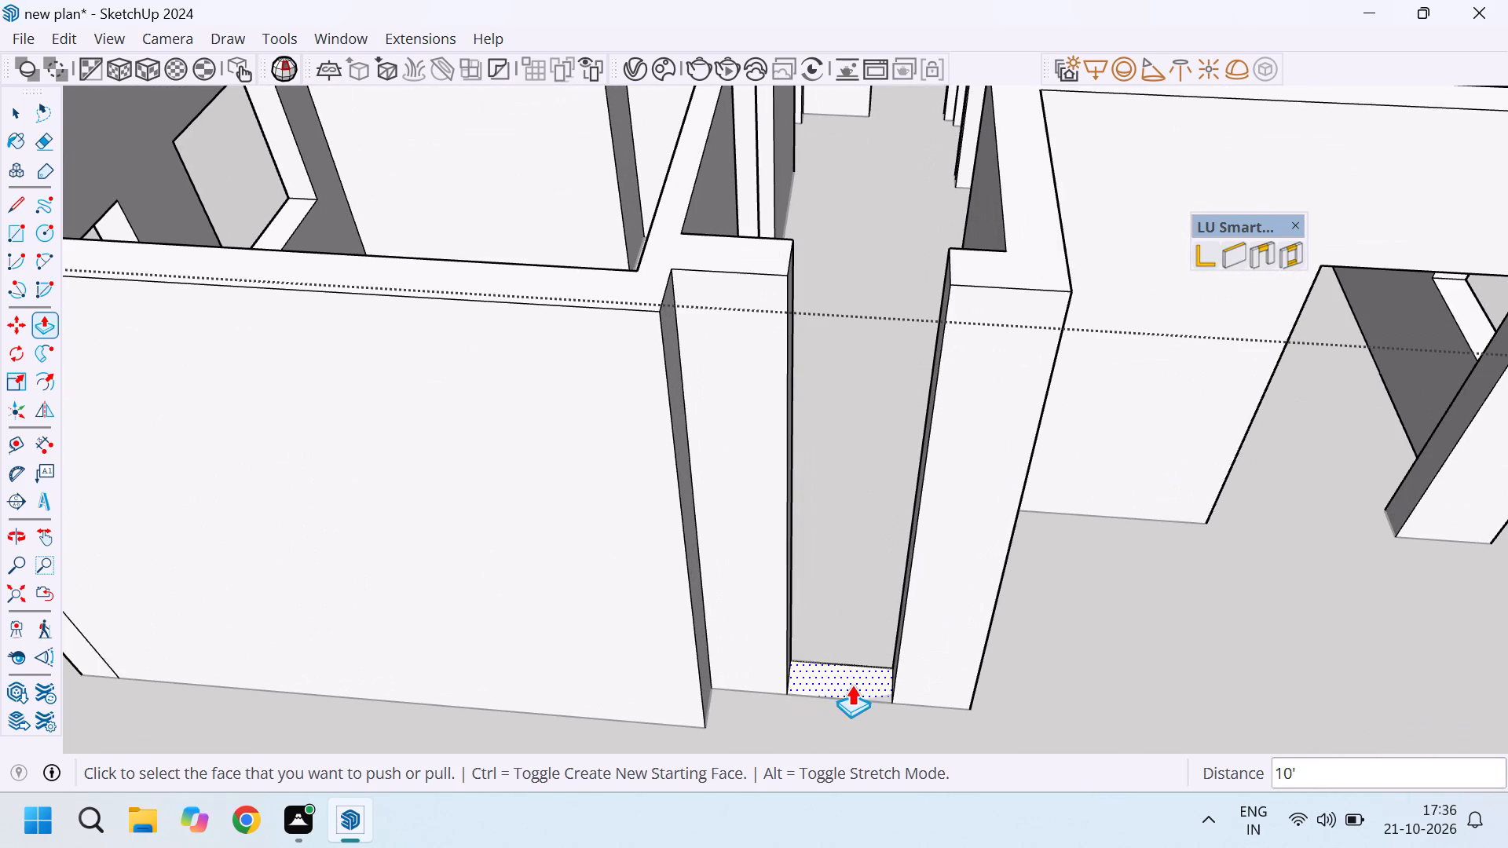
key("e")
left_click_drag(850, 660, 847, 700)
scroll(836, 665, "down", 5)
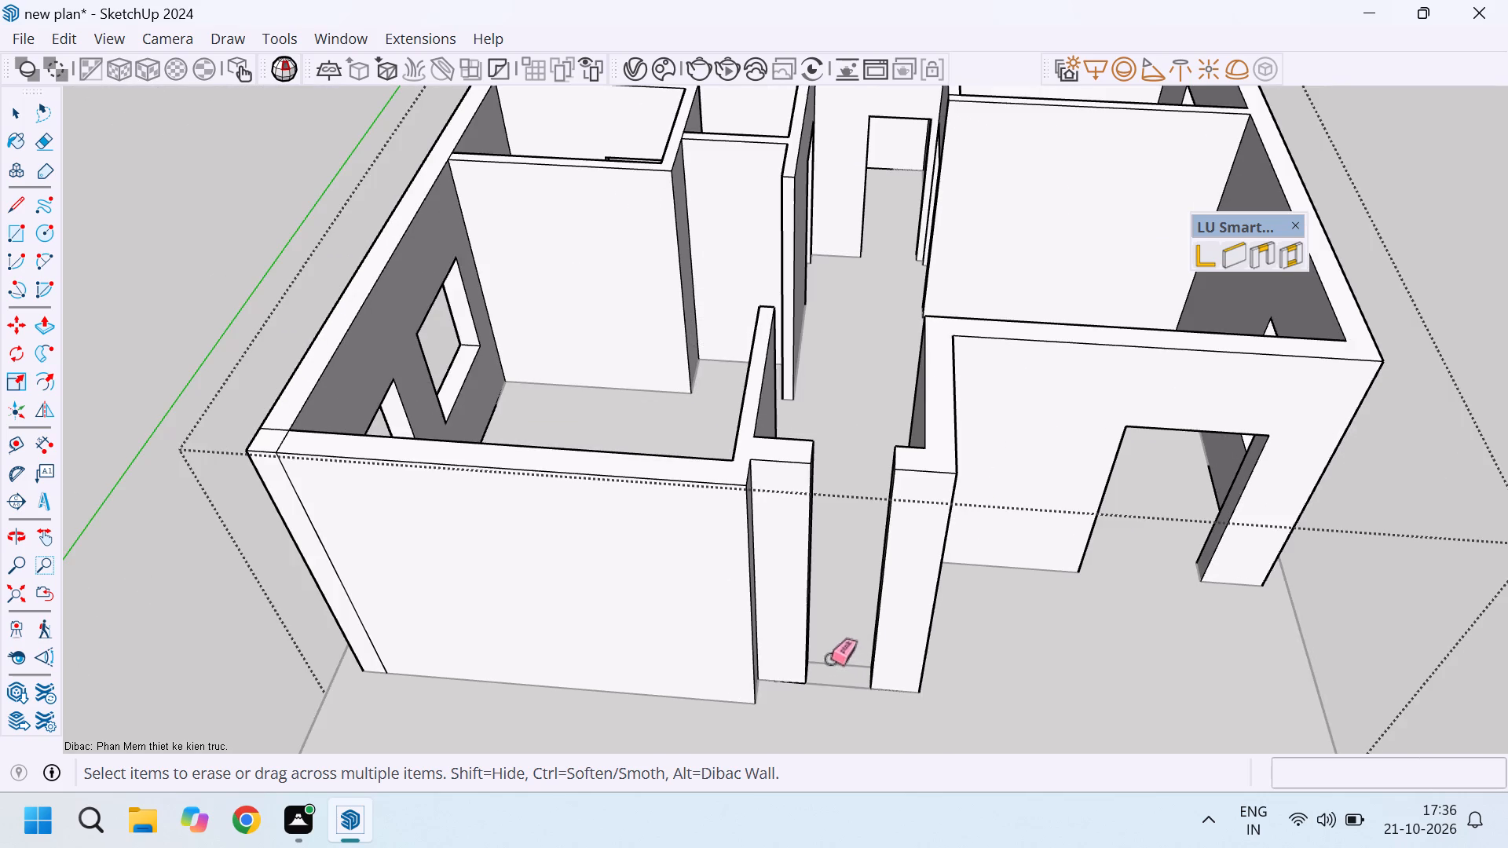
Close the wall group and erase the remaining lines on the floor across the front wall's gap.
scroll(908, 489, "up", 5)
scroll(863, 431, "up", 1)
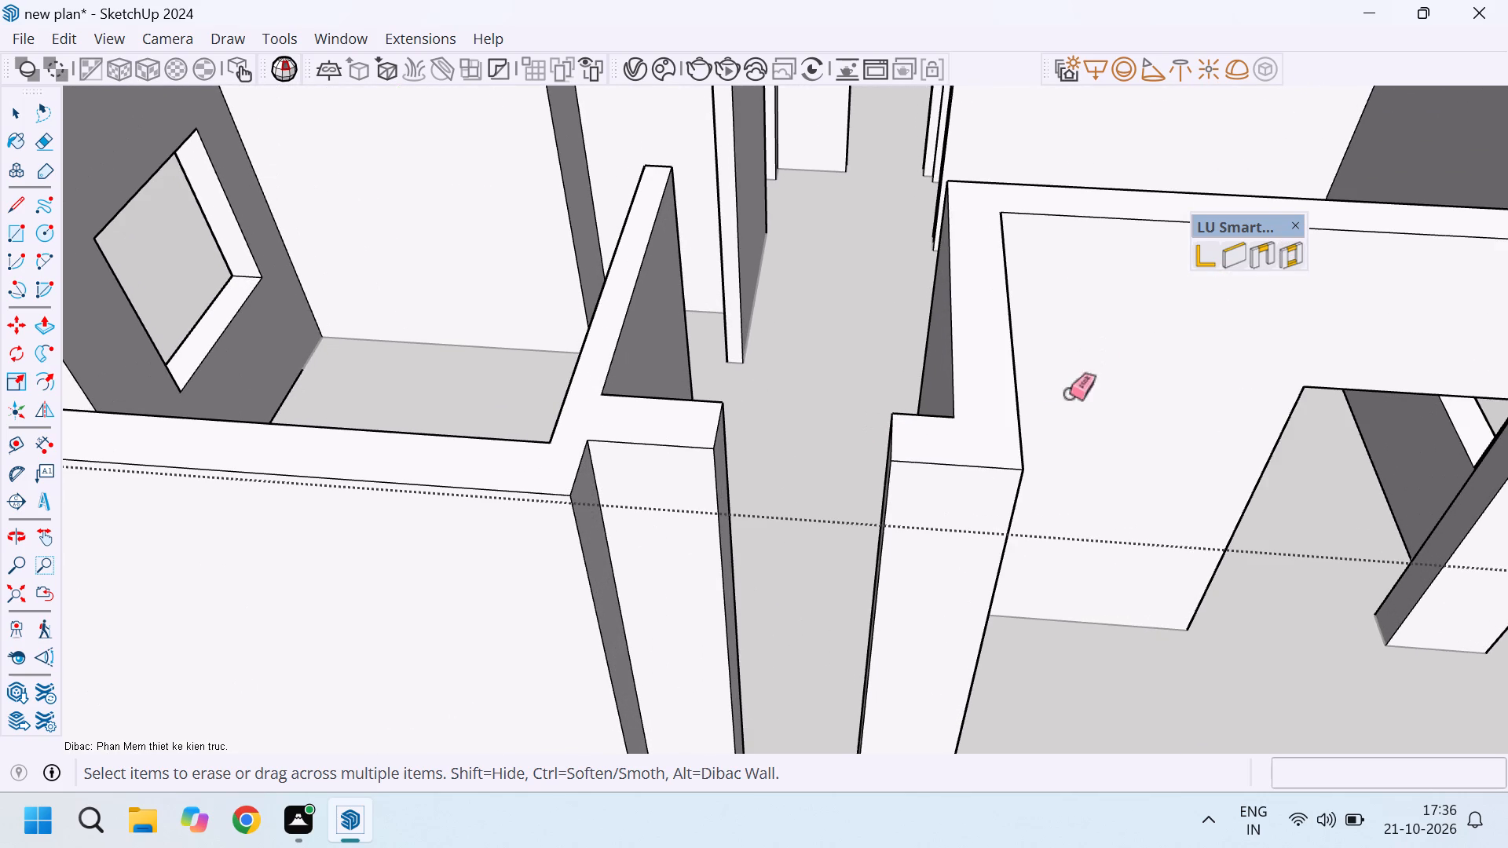
scroll(887, 492, "down", 15)
key("space")
left_click(426, 350)
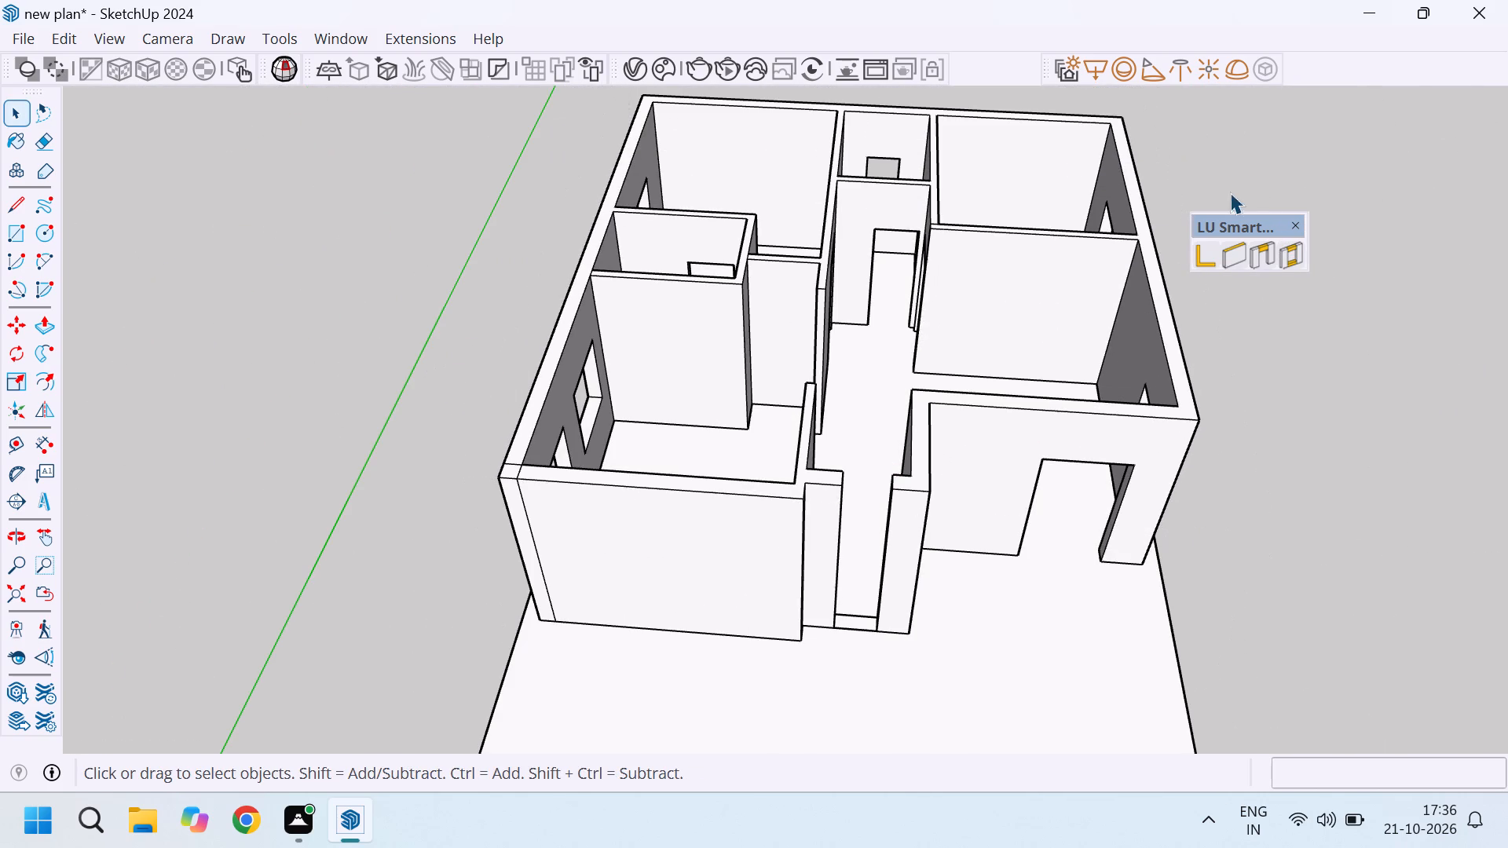
scroll(888, 585, "up", 7)
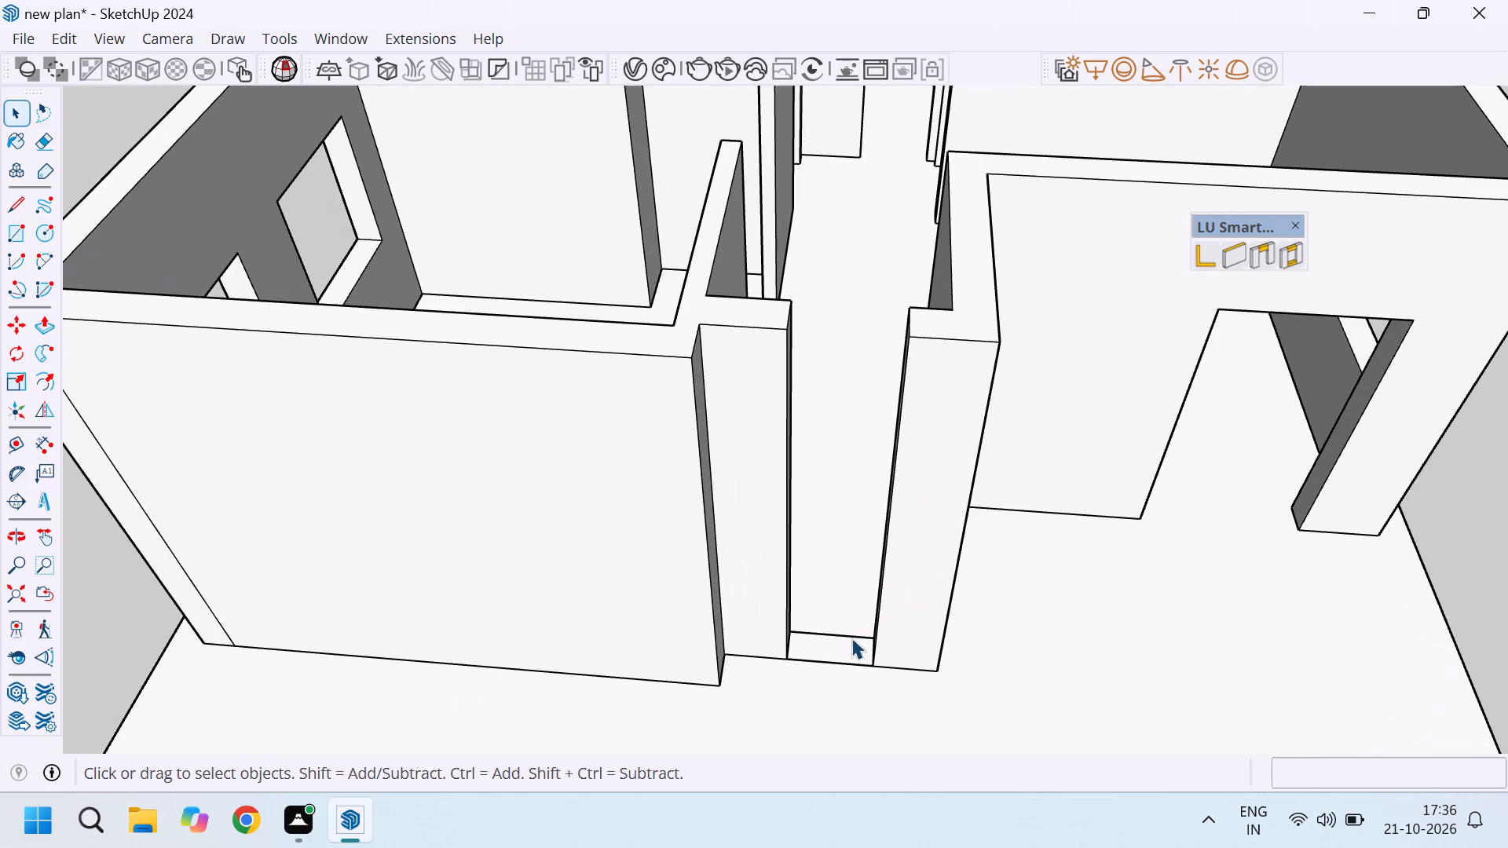
key("e")
left_click_drag(839, 623, 831, 692)
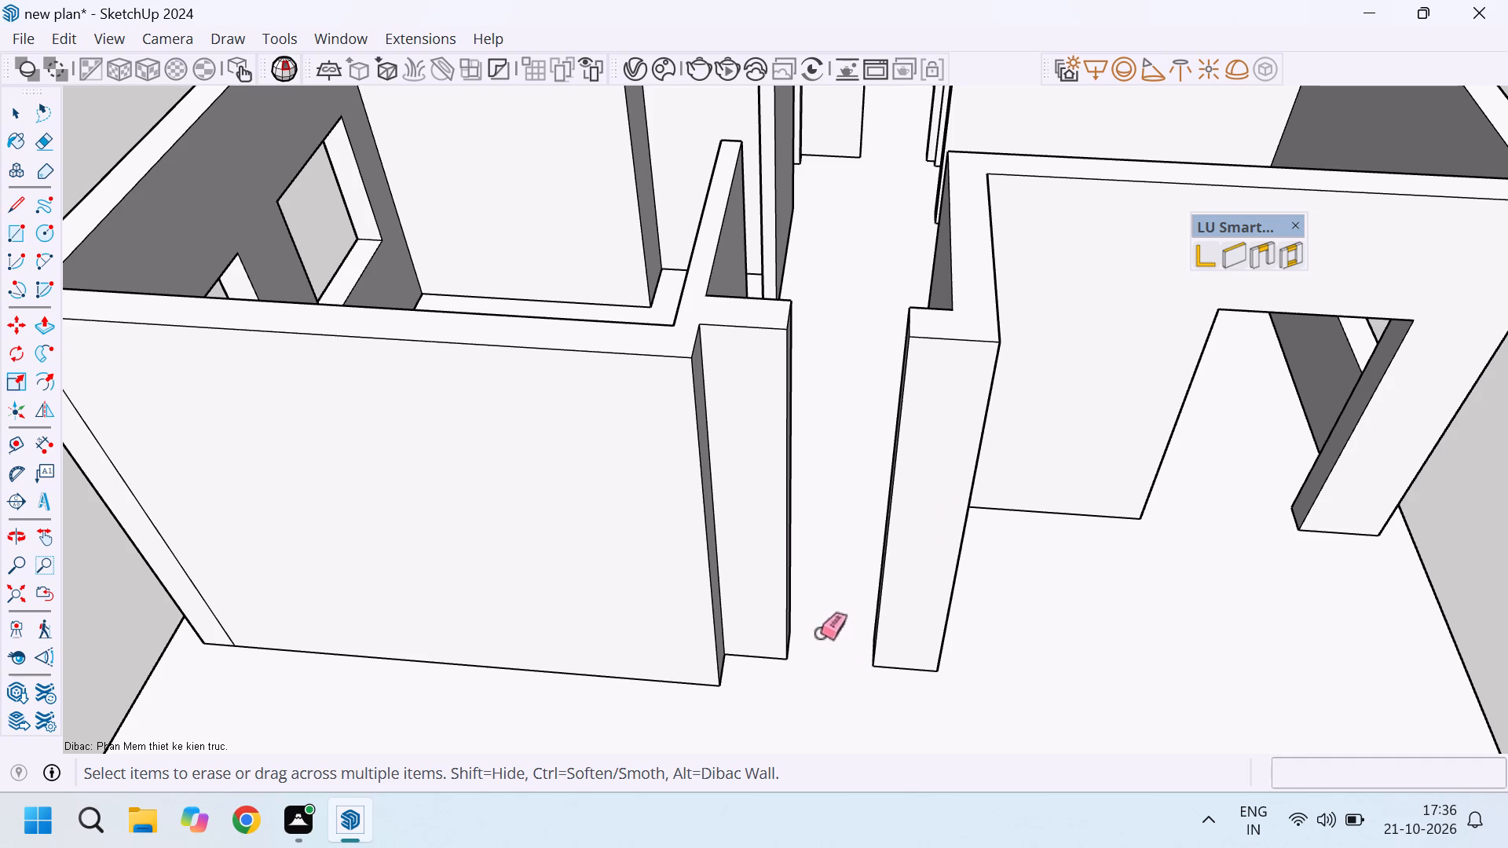
Use the LU SmartWall Window Tool on the gap's end face, with a 914.4 mm sill and 2133.6 mm top height.
left_click(1238, 250)
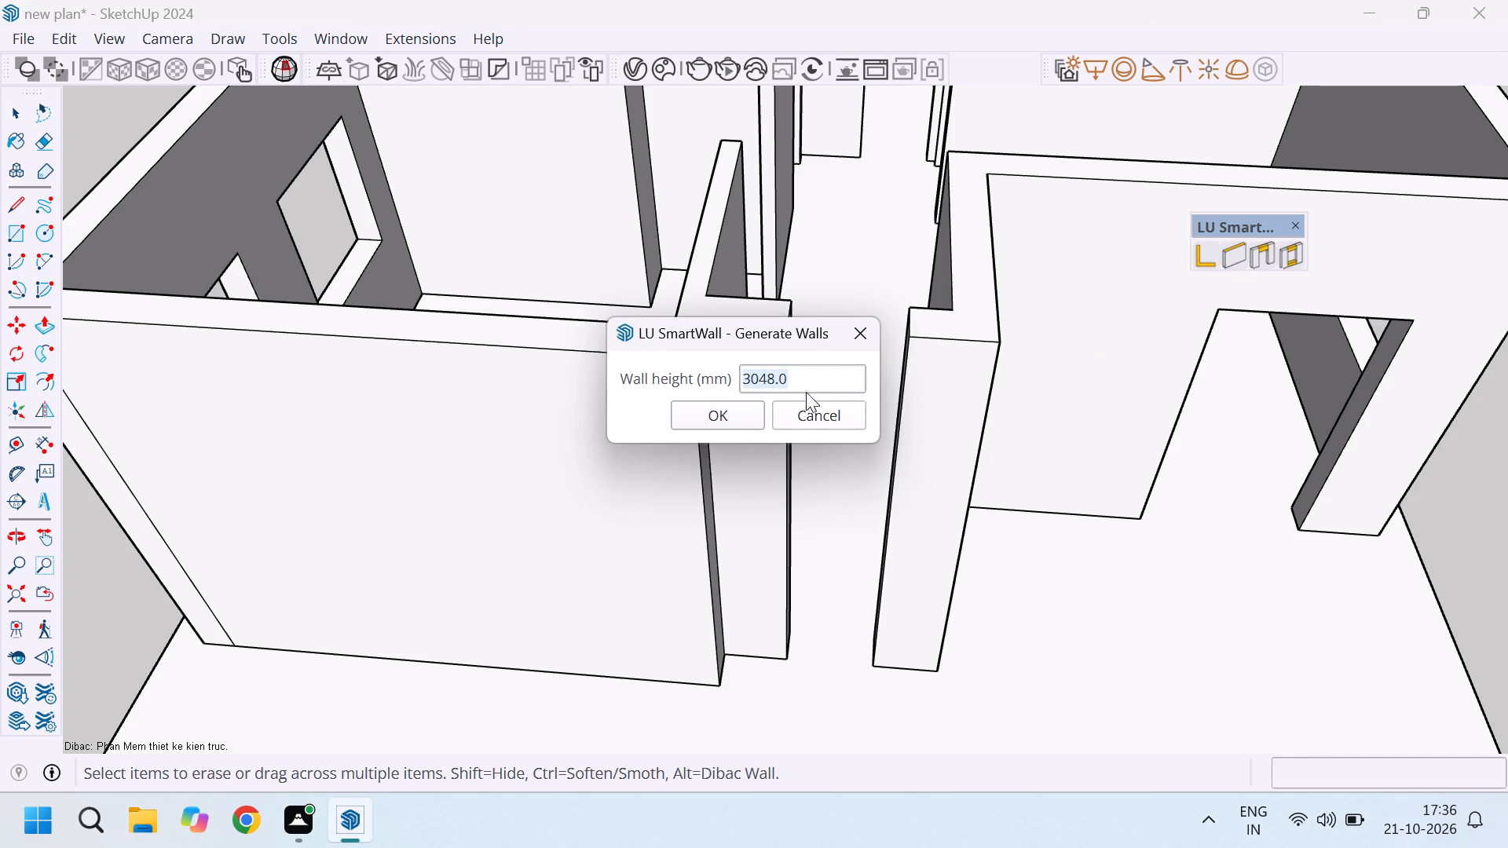
left_click_drag(859, 332, 875, 331)
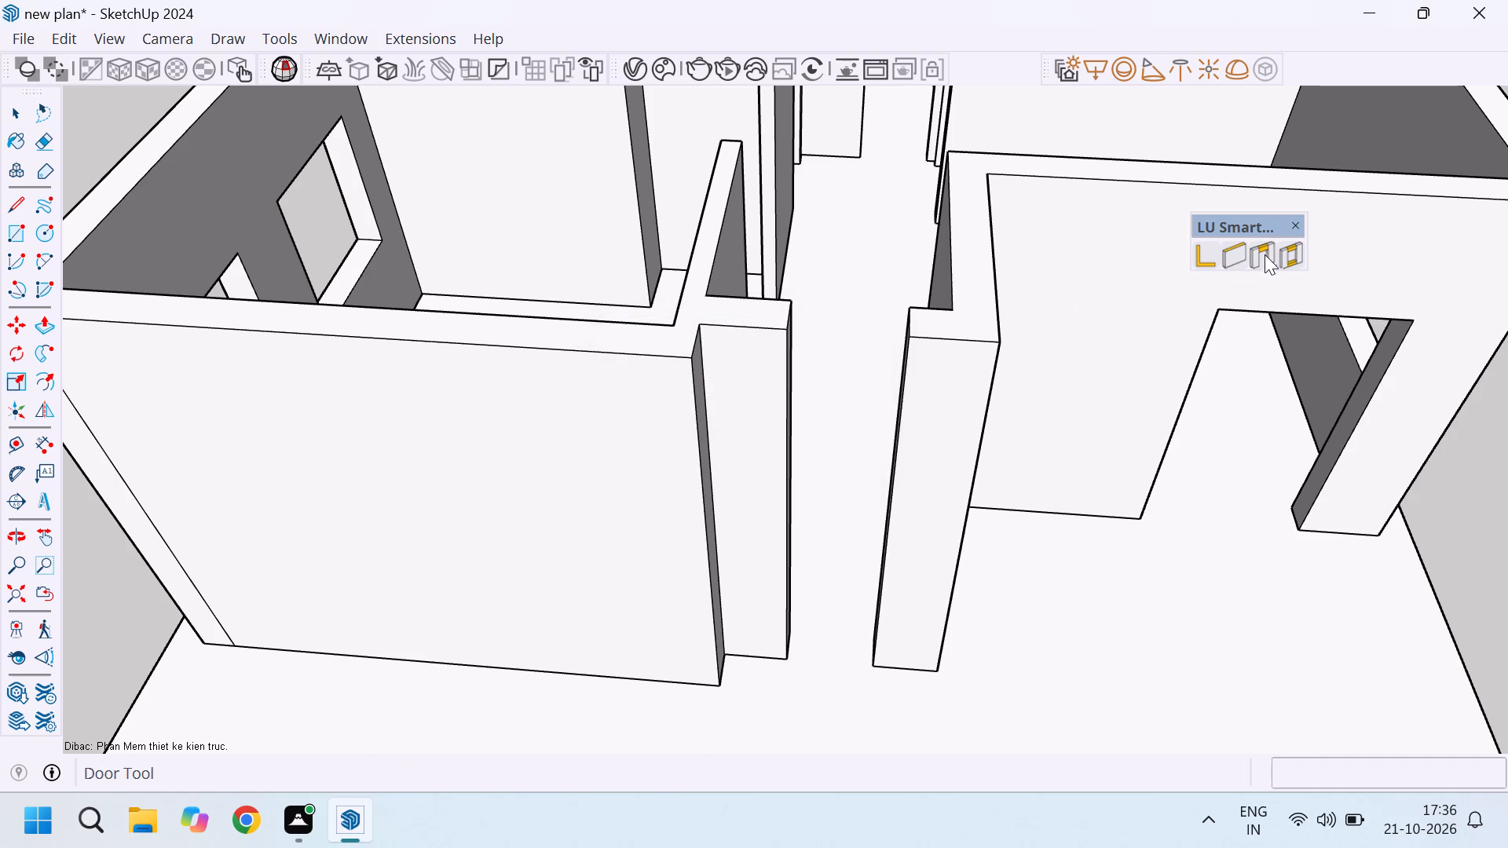
left_click(1288, 254)
left_click(778, 436)
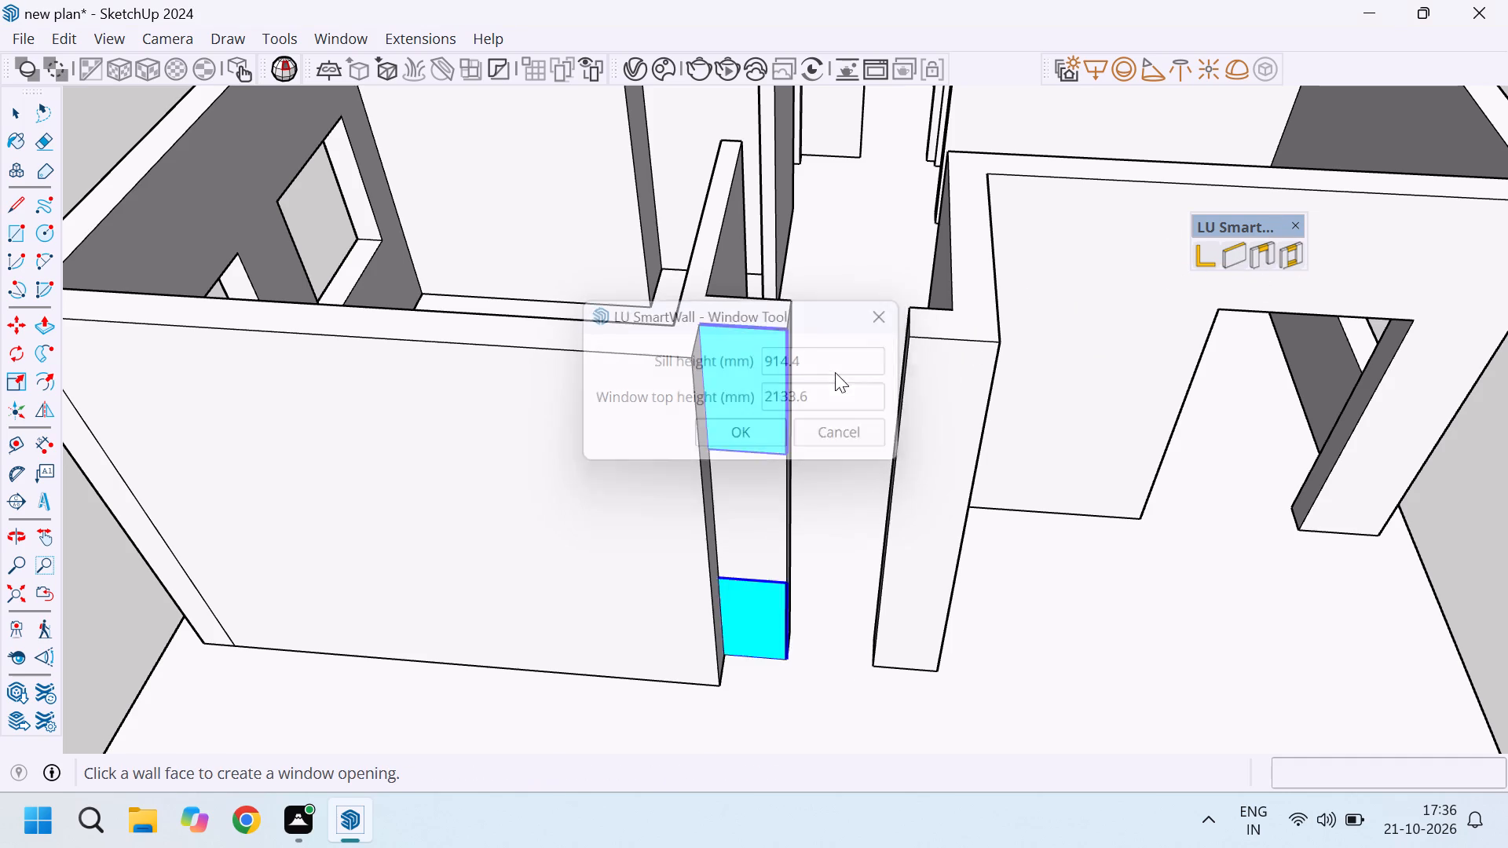
middle_click_drag(781, 341, 650, 382)
scroll(781, 341, "up", 1)
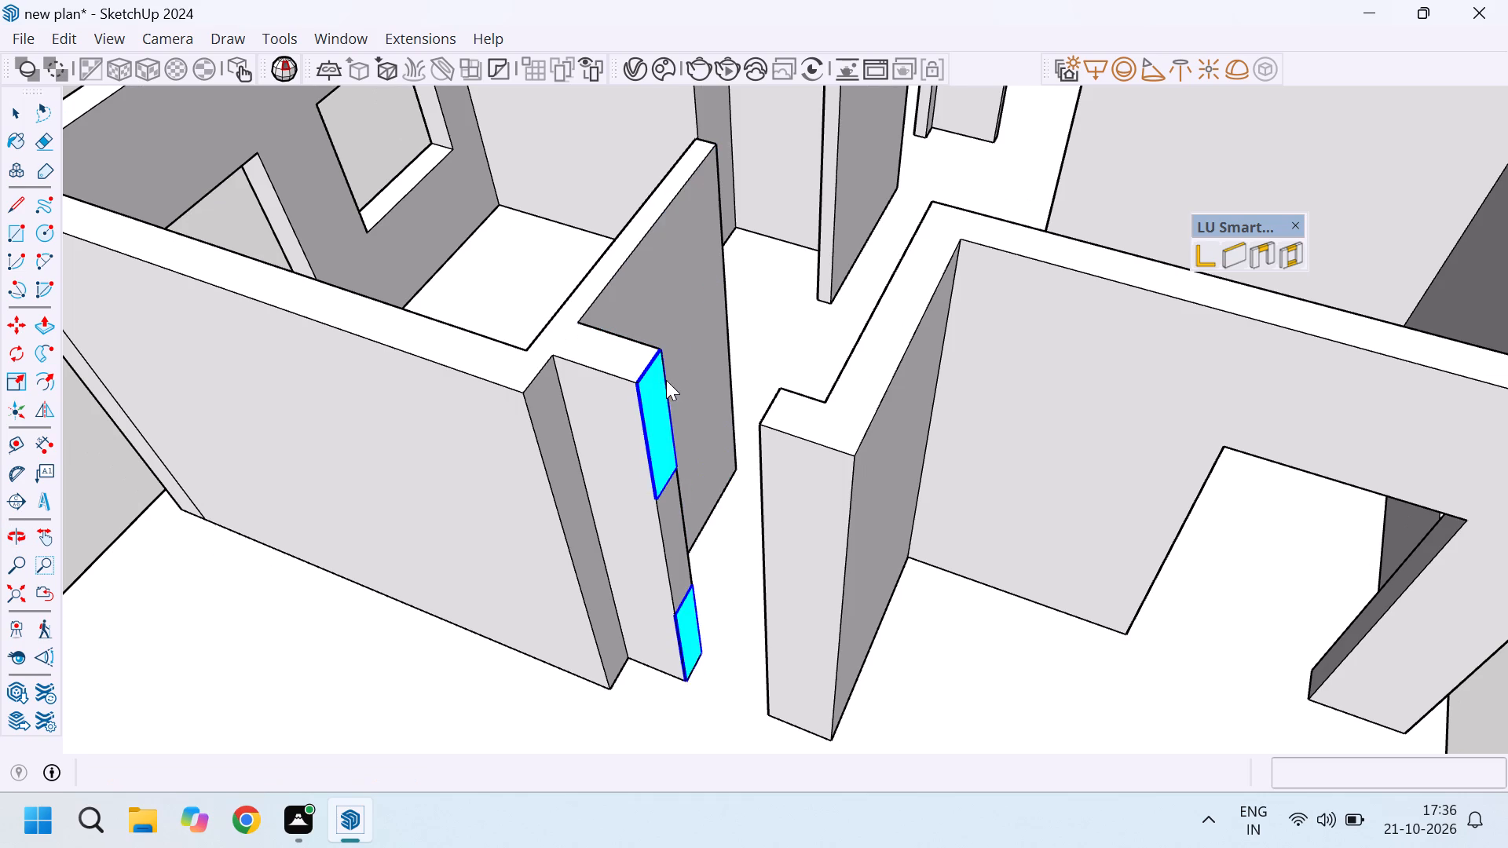
left_click(661, 382)
key("space")
Raise the sill face of the short front wall's new window by 2' with Push/Pull.
scroll(863, 452, "down", 6)
middle_click_drag(759, 576, 876, 506)
scroll(811, 535, "up", 7)
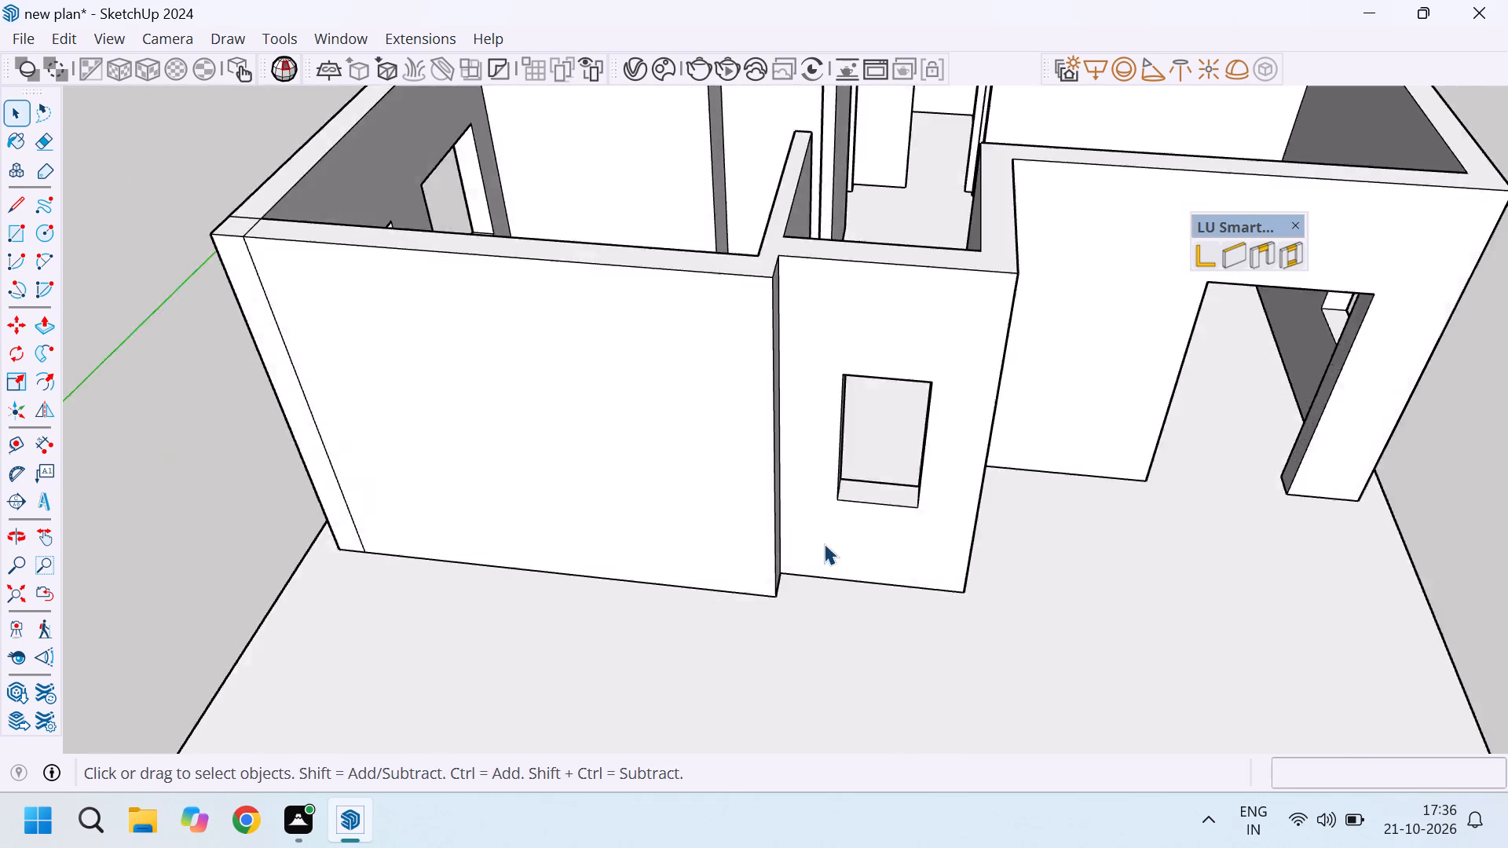
scroll(928, 473, "up", 4)
left_click(931, 469)
triple_click(931, 468)
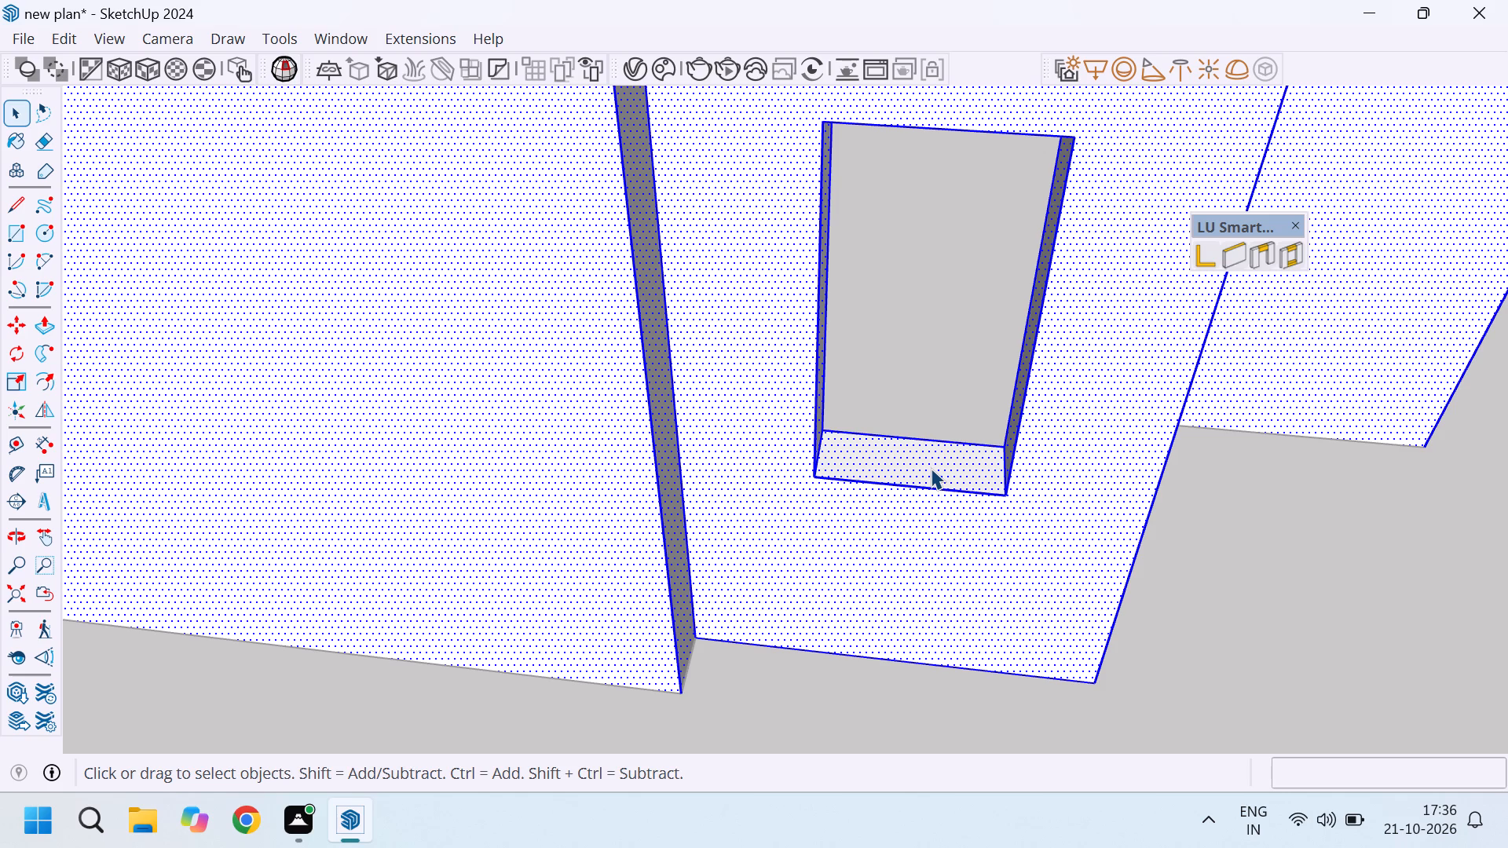
left_click(933, 470)
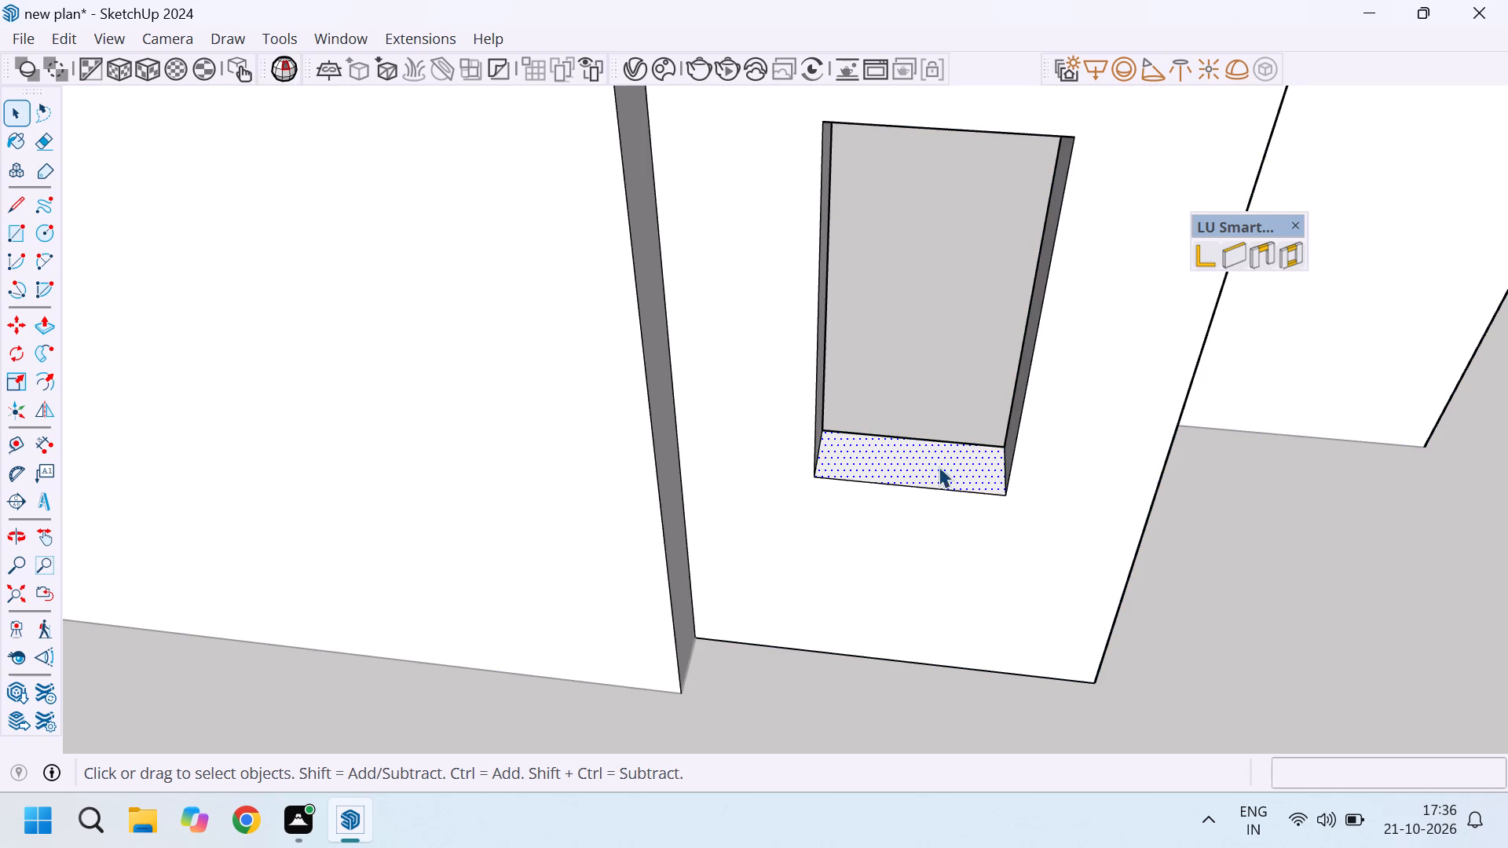
key("p")
left_click(939, 466)
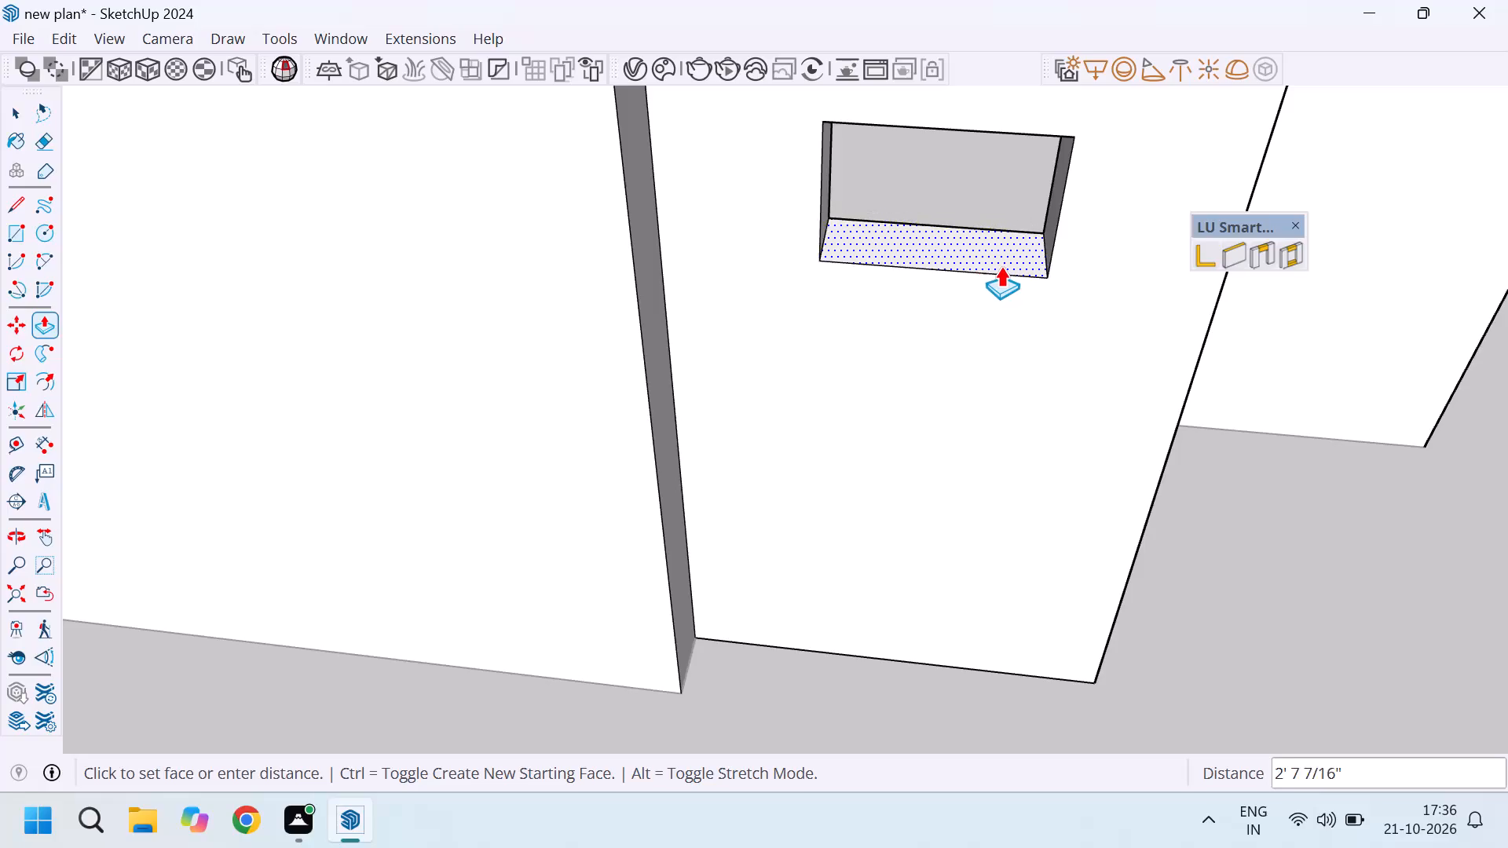
type("2'")
key("Return")
scroll(1034, 364, "down", 10)
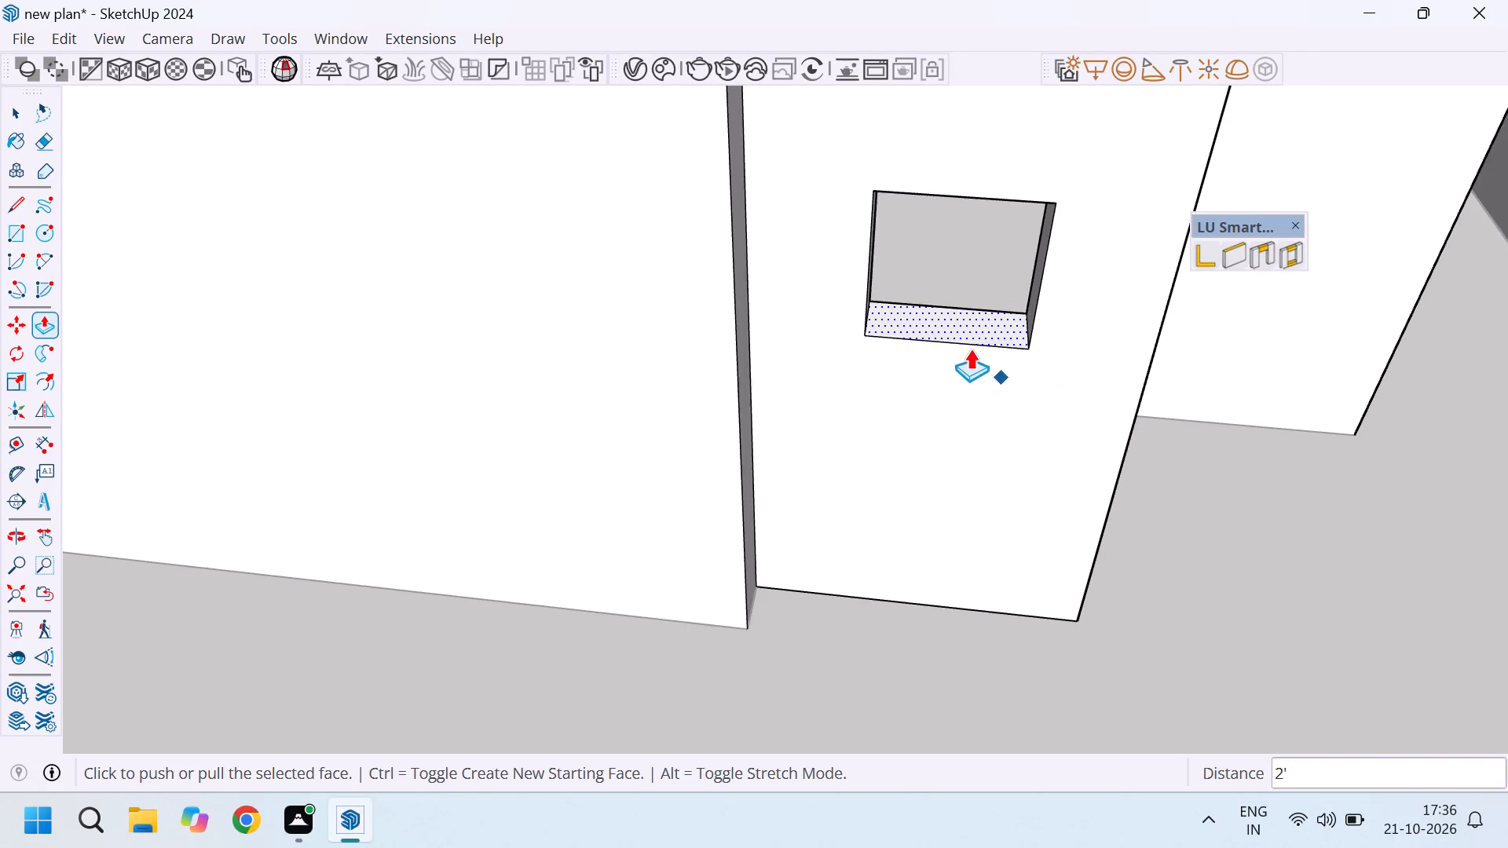
key("space")
Raise the sill face of the narrow window in the long side wall by 2' with Push/Pull.
scroll(942, 392, "down", 13)
middle_click_drag(789, 412, 1349, 350)
scroll(756, 310, "up", 6)
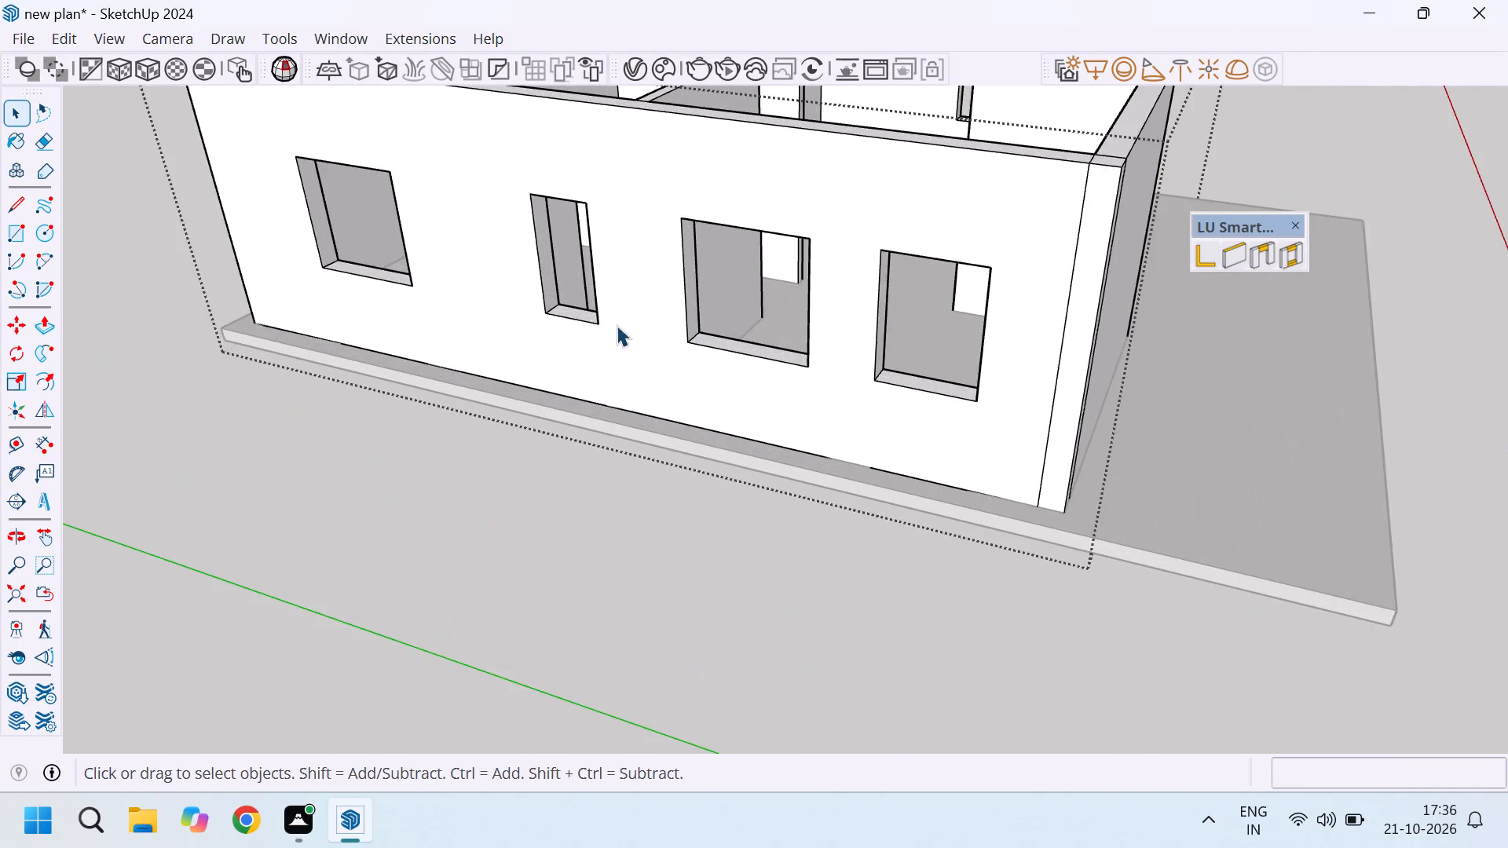
scroll(843, 403, "down", 4)
scroll(652, 341, "up", 10)
key("p")
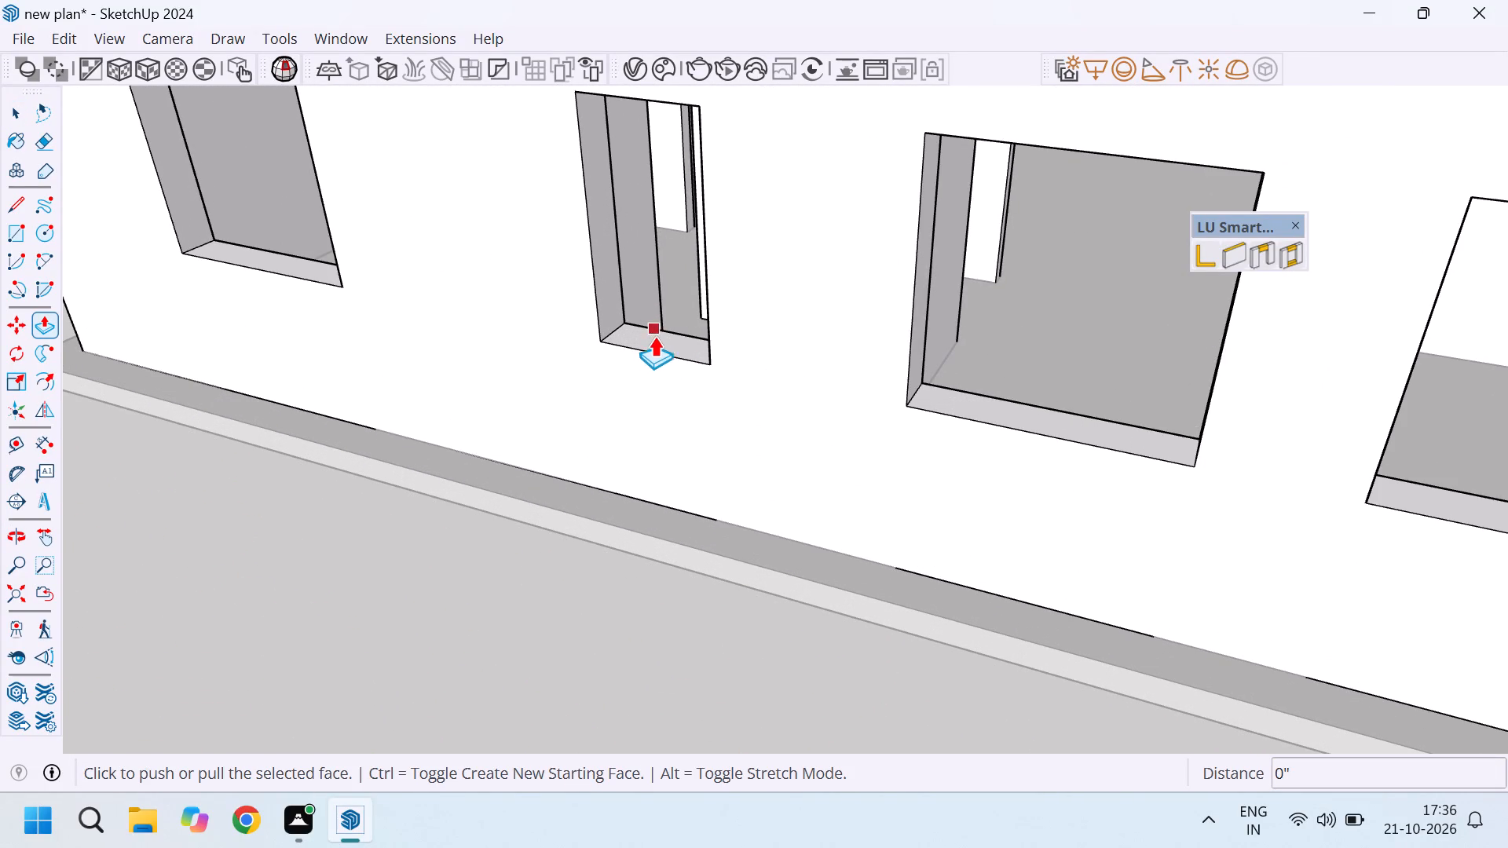
scroll(654, 343, "up", 10)
key("space")
left_click(657, 336)
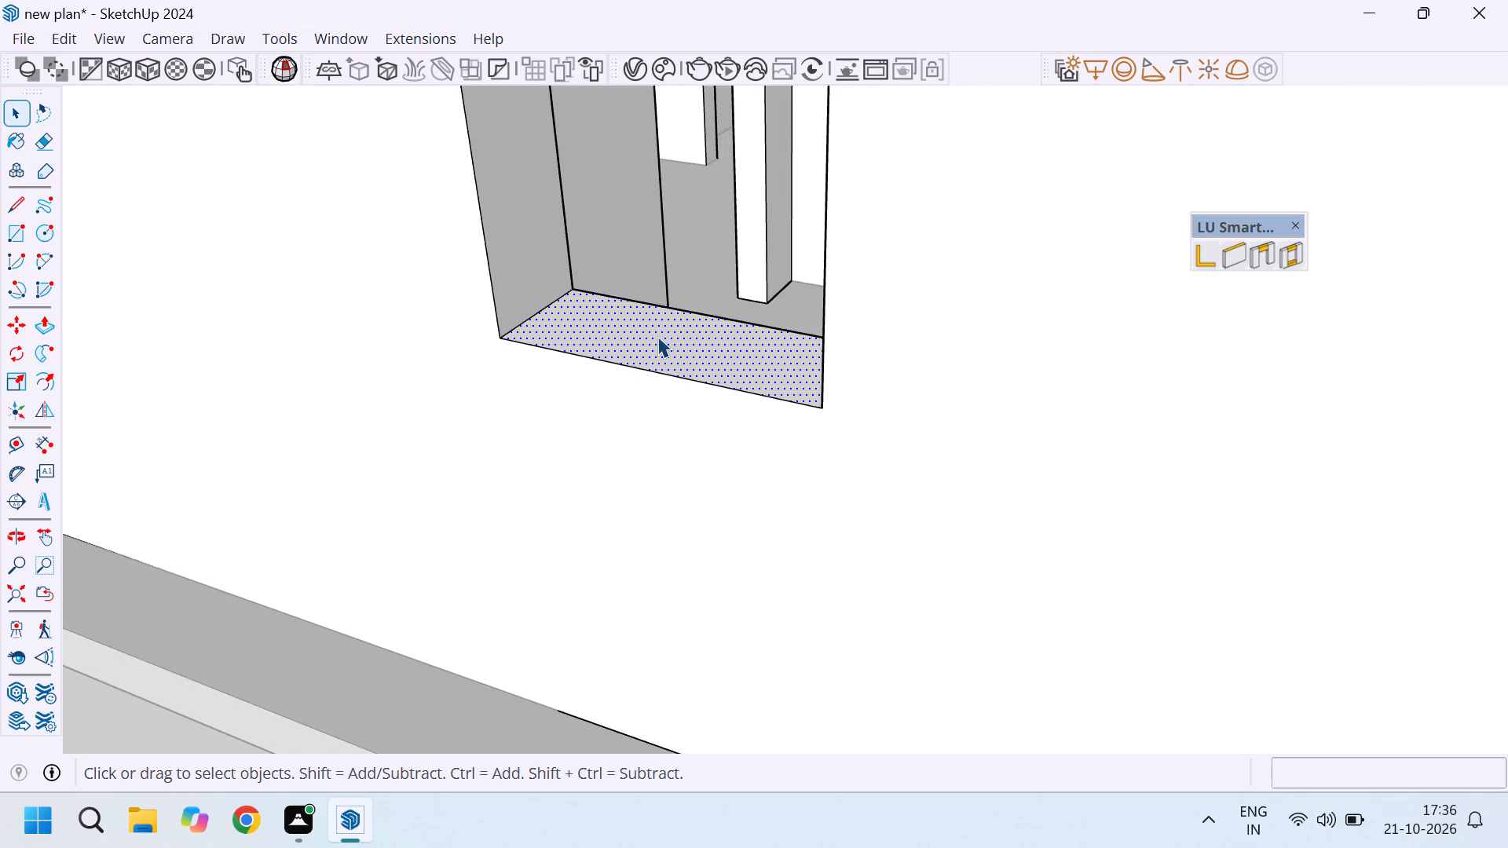
type("op")
left_click(657, 336)
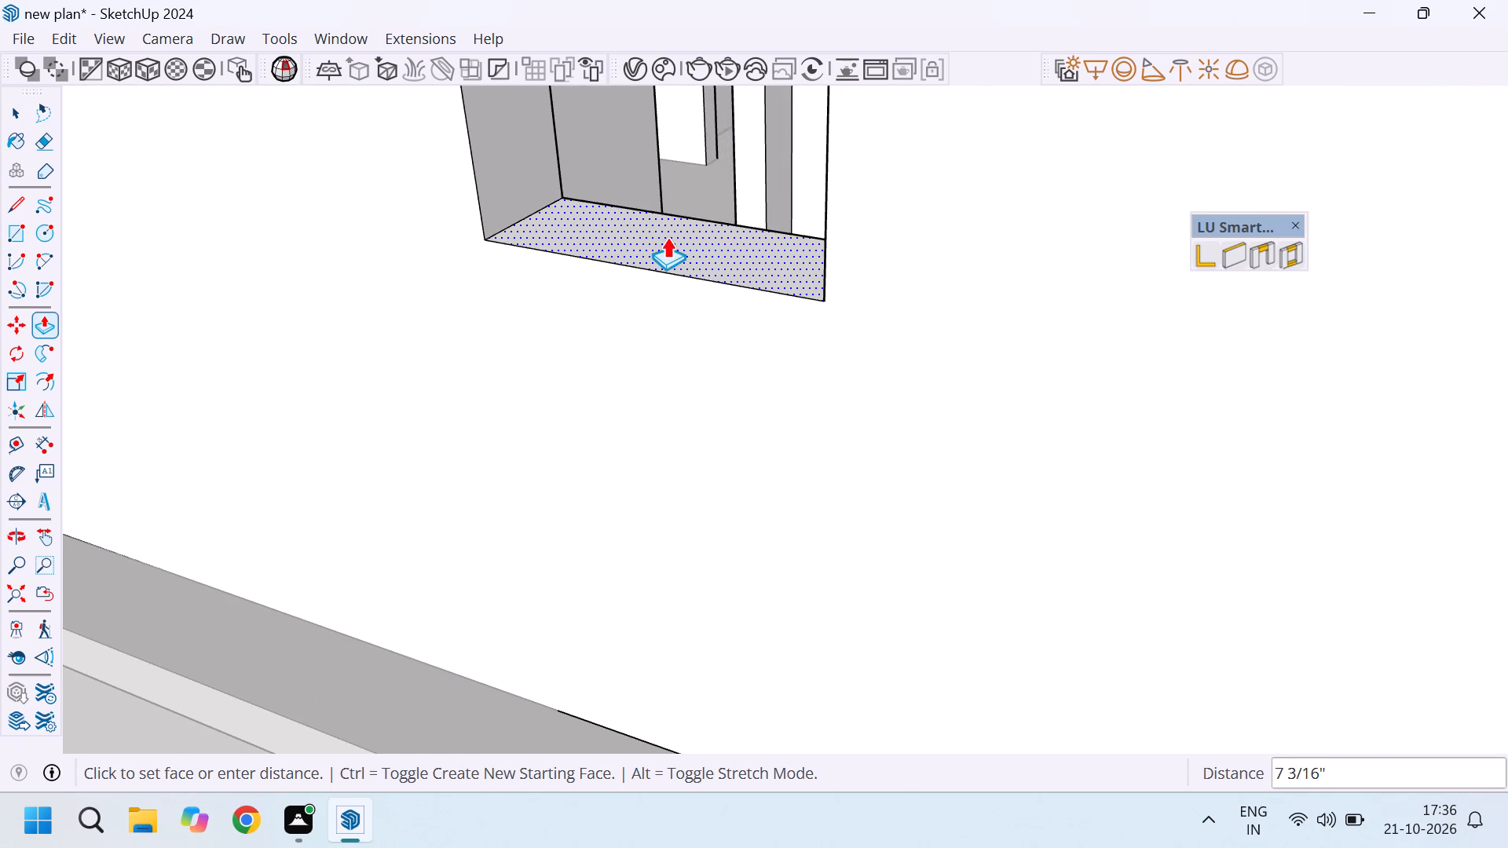
type("2'")
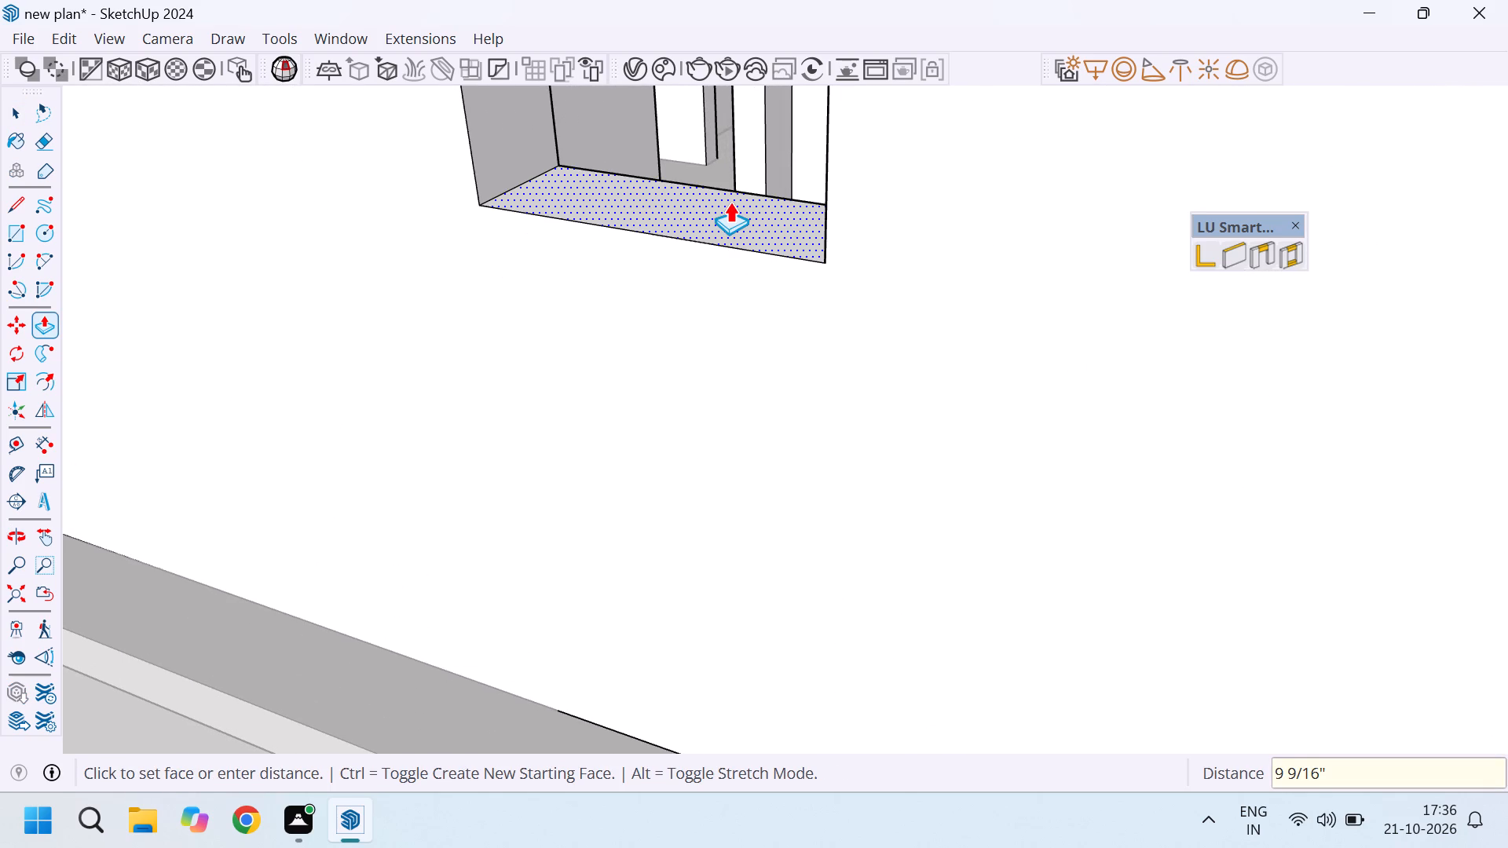
key("2")
key("apostrophe")
key("Return")
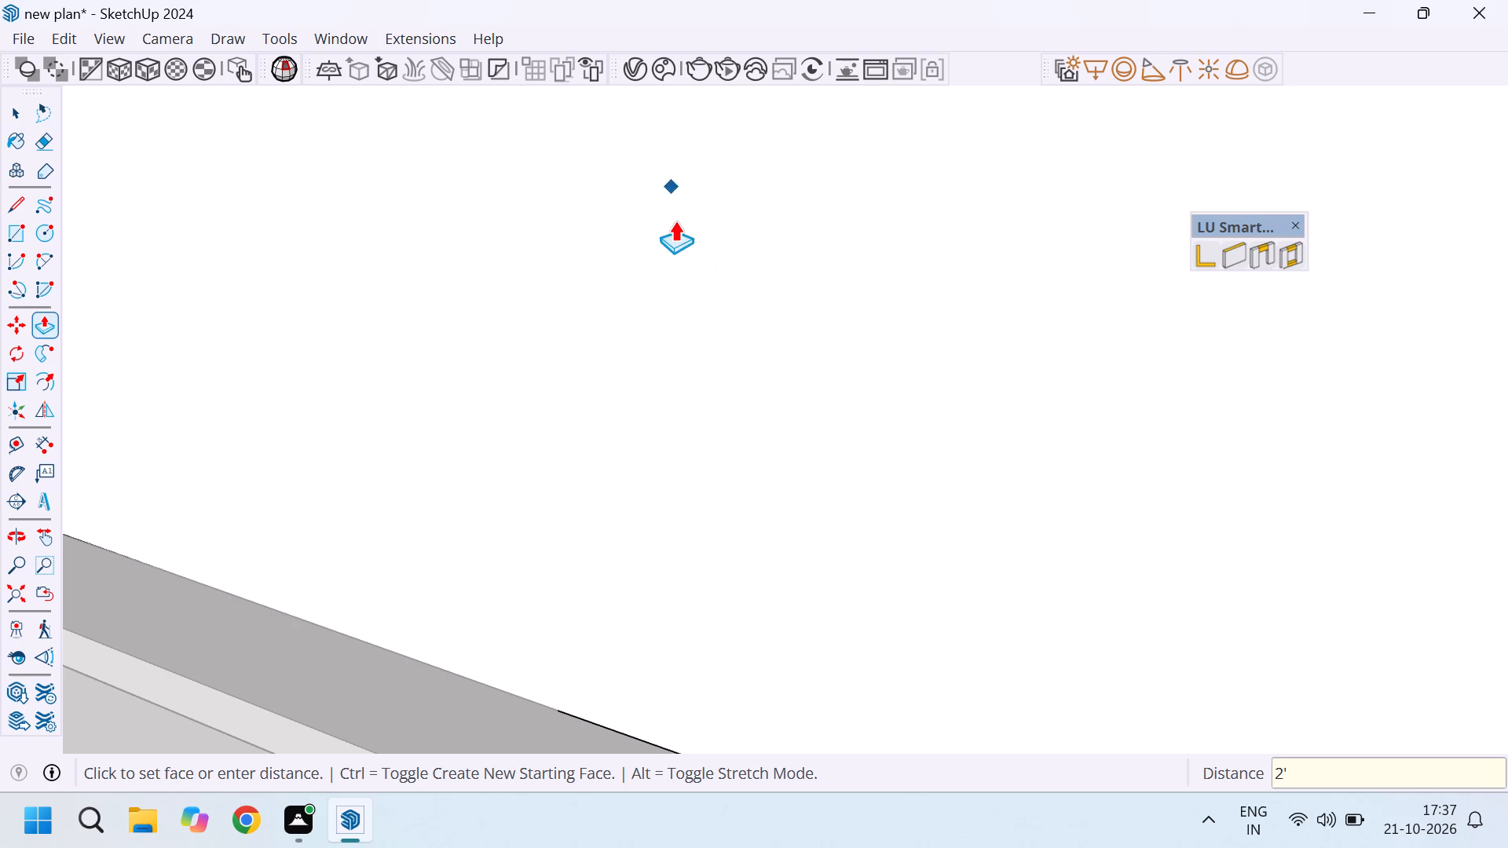
scroll(675, 221, "down", 8)
scroll(681, 320, "down", 14)
key("space")
Raise the sill face of the narrow window in the rear wall by 2' with Push/Pull.
scroll(670, 338, "down", 5)
middle_click_drag(513, 372, 1205, 320)
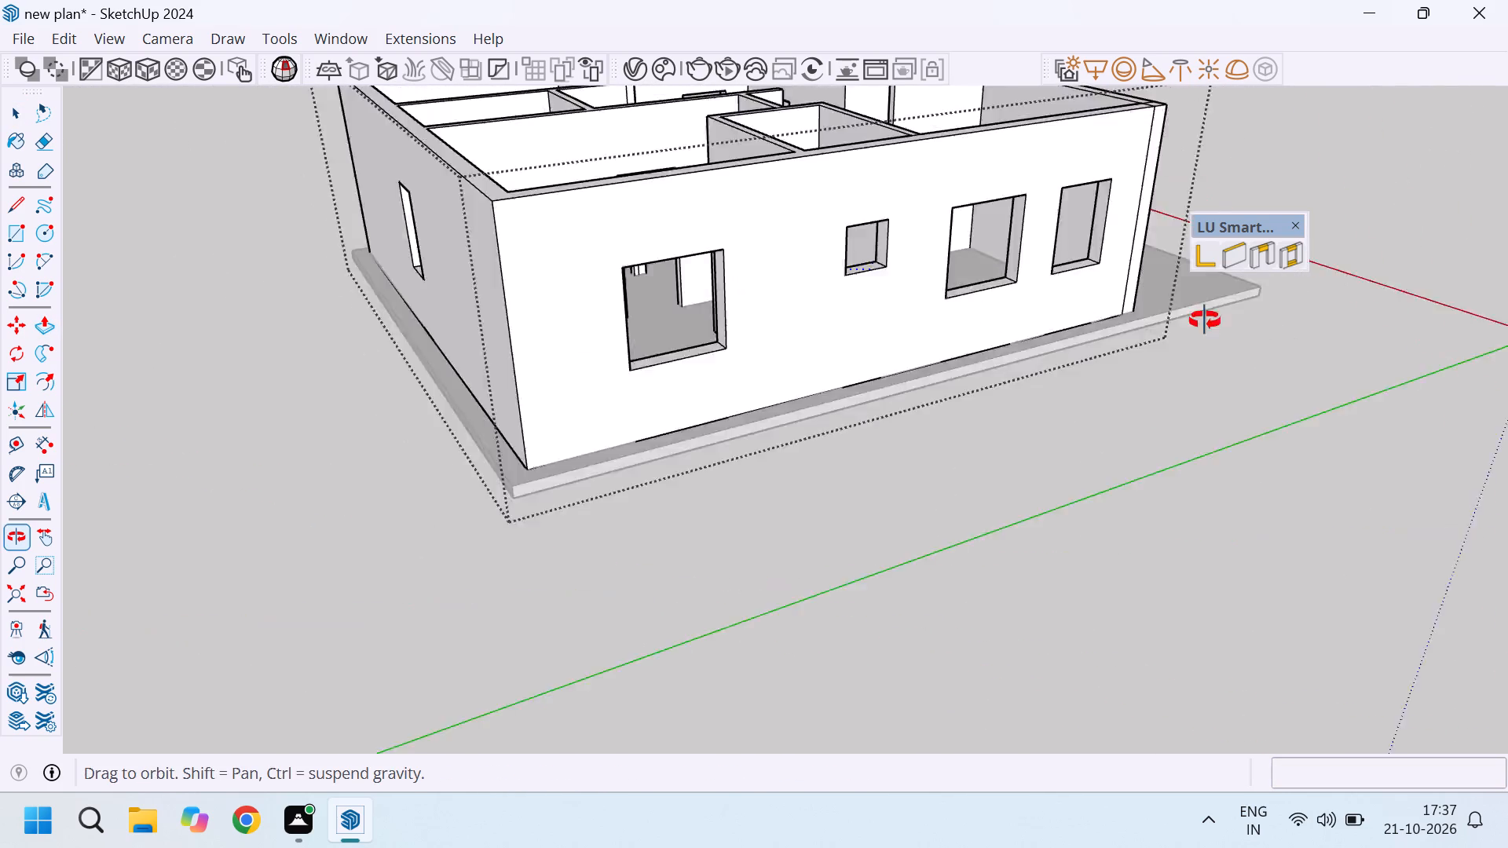
middle_click_drag(1205, 320, 1223, 317)
scroll(624, 300, "up", 11)
middle_click_drag(485, 353, 803, 363)
scroll(558, 375, "up", 4)
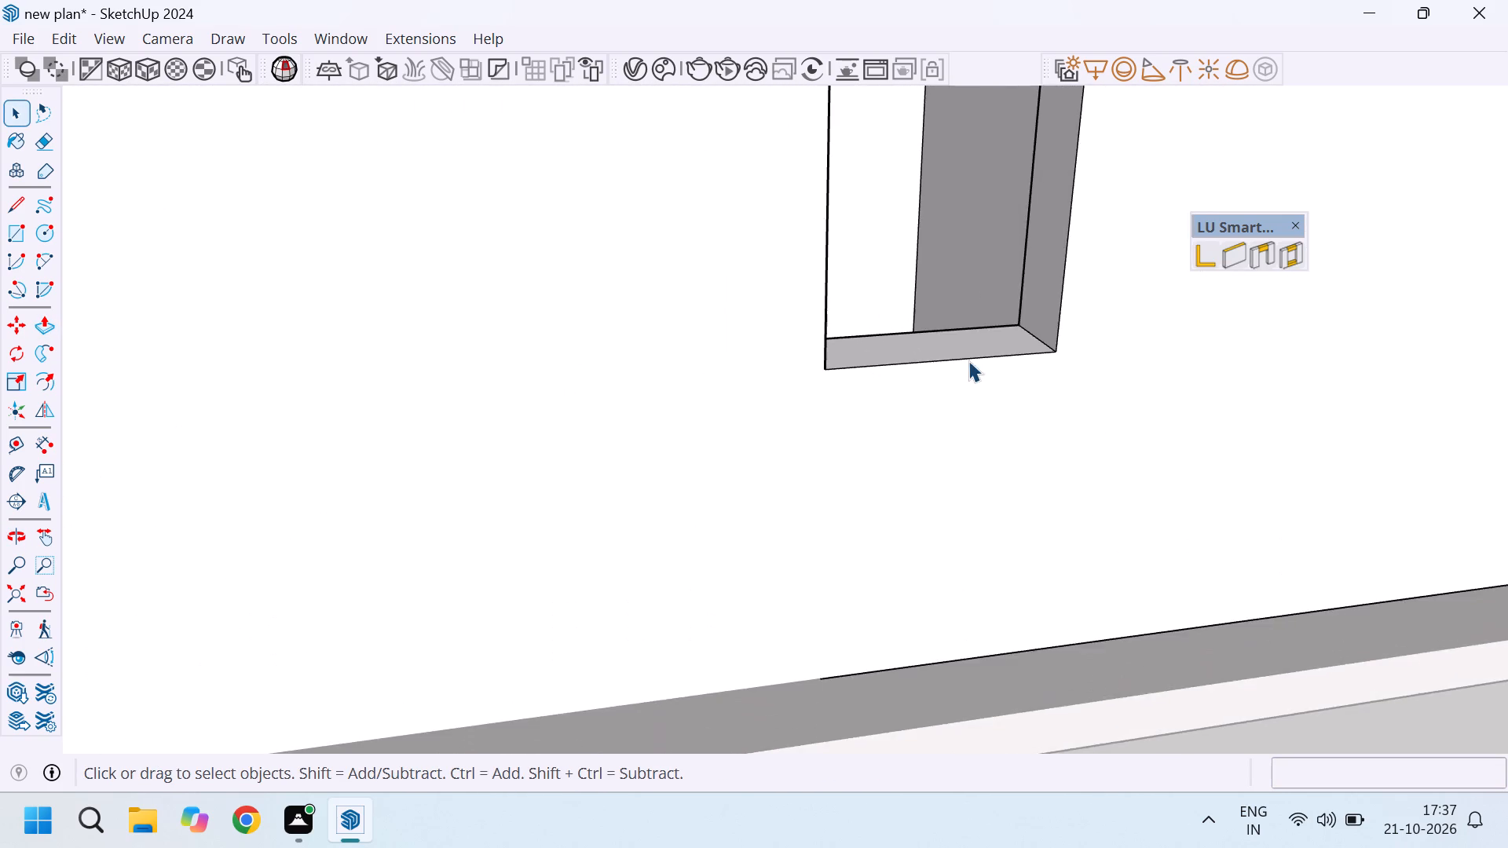
scroll(957, 352, "up", 4)
left_click(957, 349)
key("p")
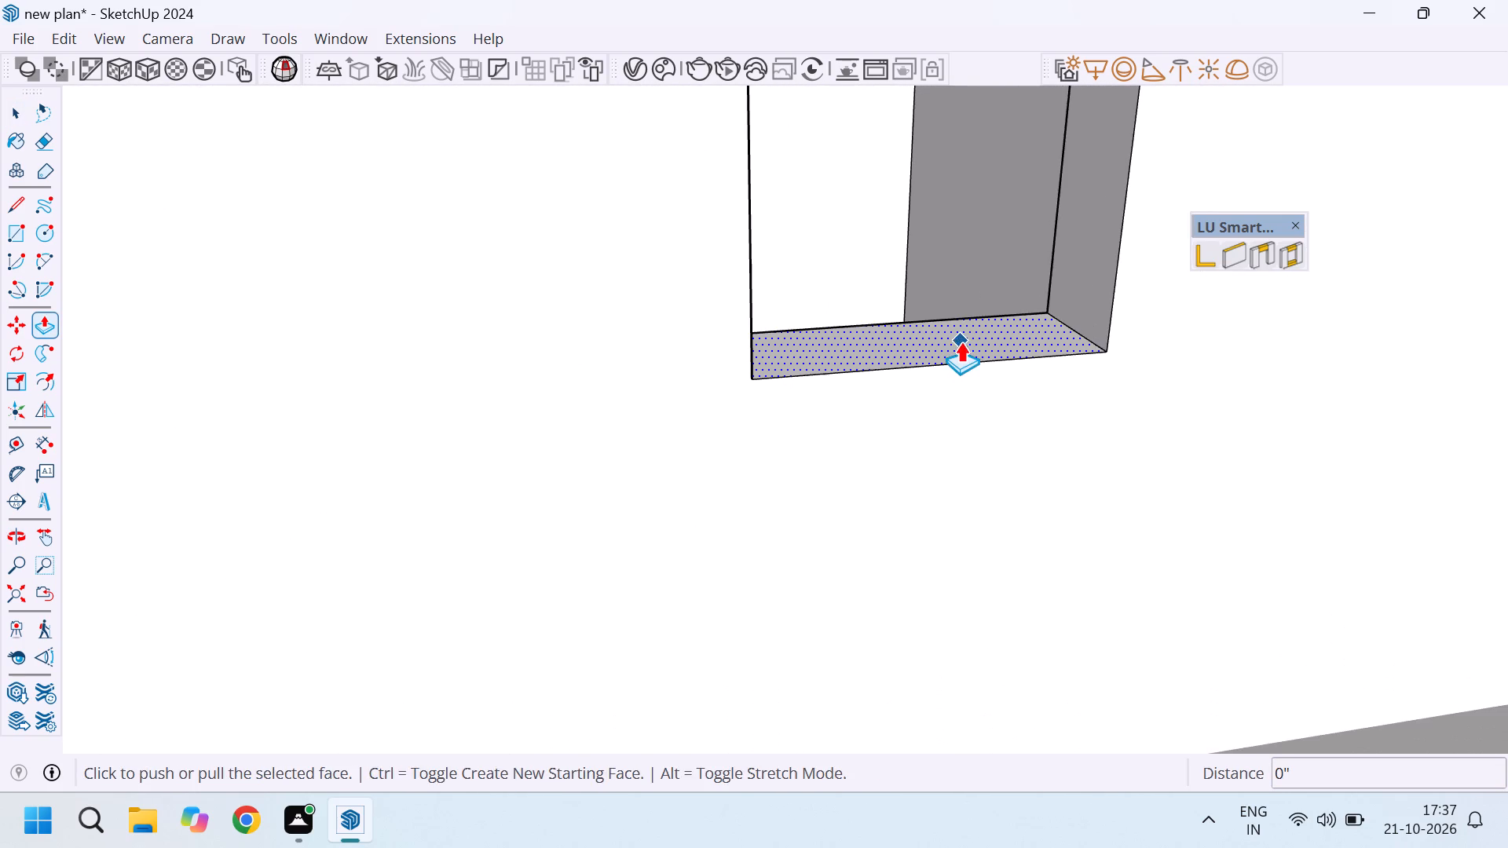
left_click(961, 342)
type("2'")
key("Return")
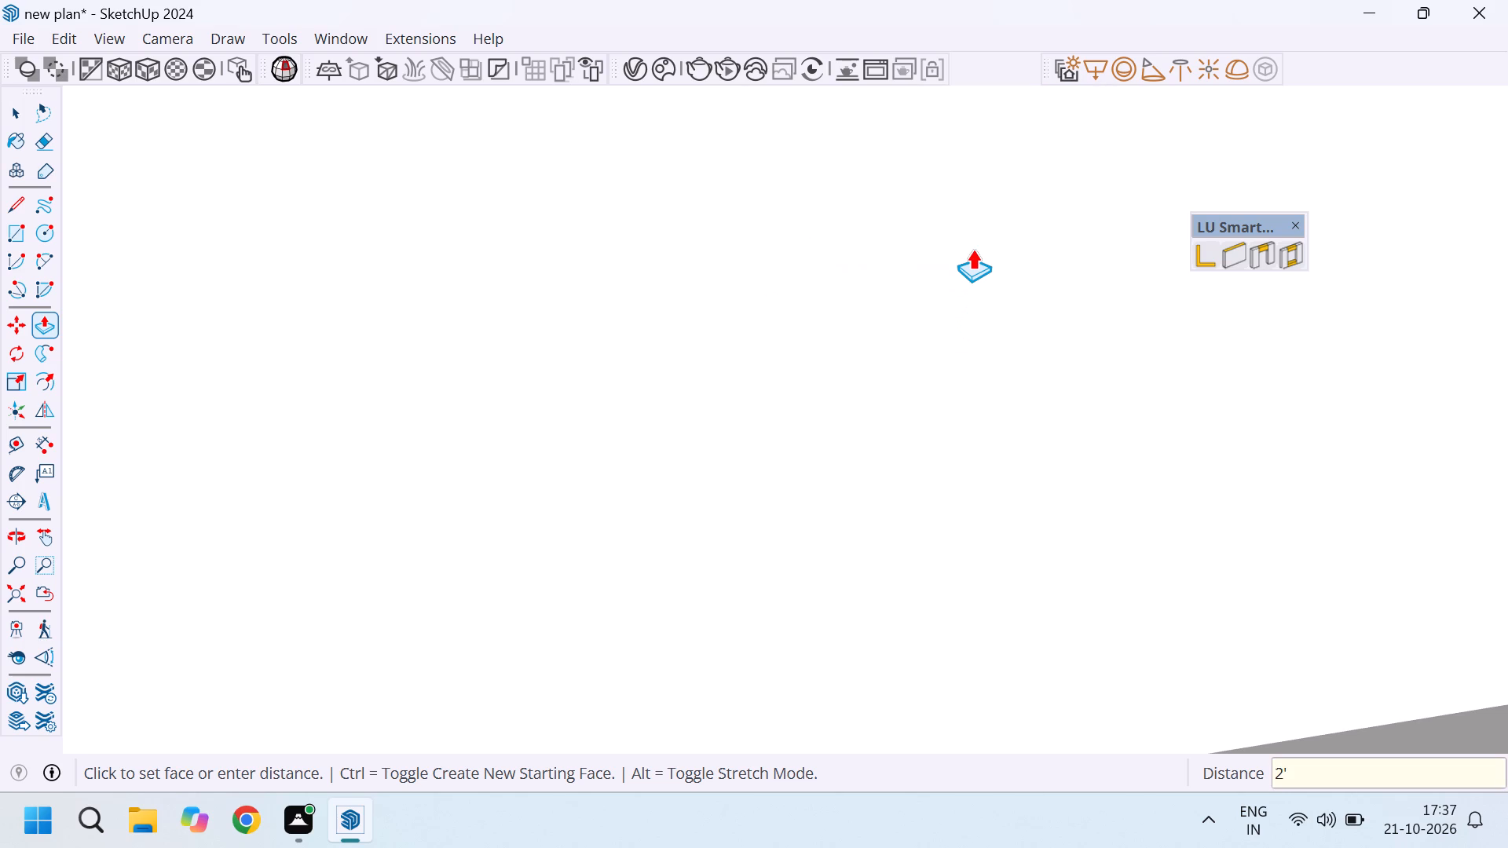
key("space")
scroll(863, 291, "down", 20)
scroll(863, 291, "down", 14)
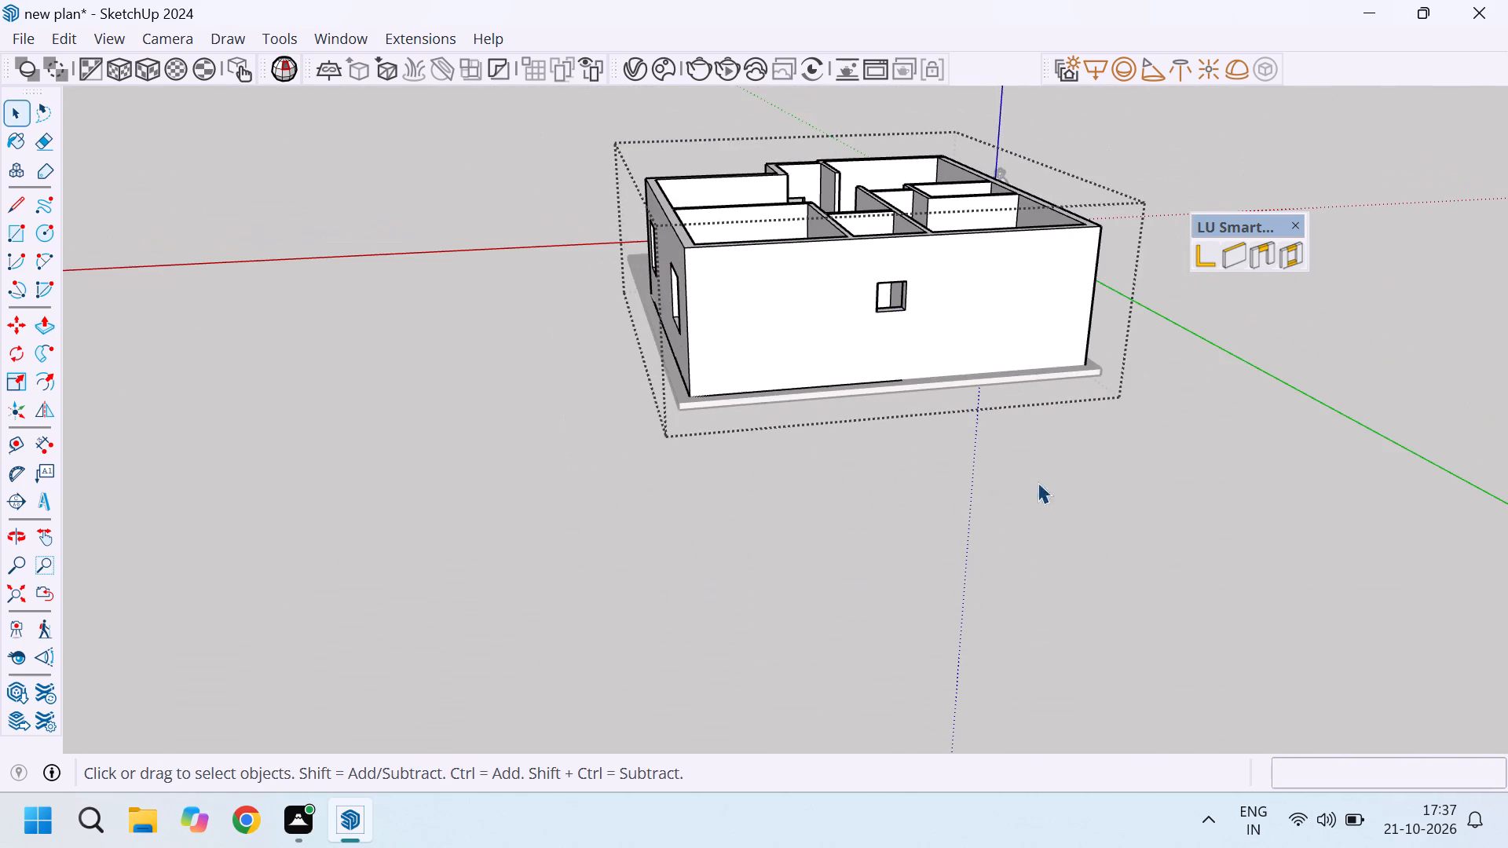
Examine the walled model from all sides and above, checking the rooms and the door and window openings.
left_click(1115, 510)
middle_click_drag(1140, 393, 816, 640)
scroll(1001, 574, "up", 6)
middle_click_drag(991, 563, 939, 572)
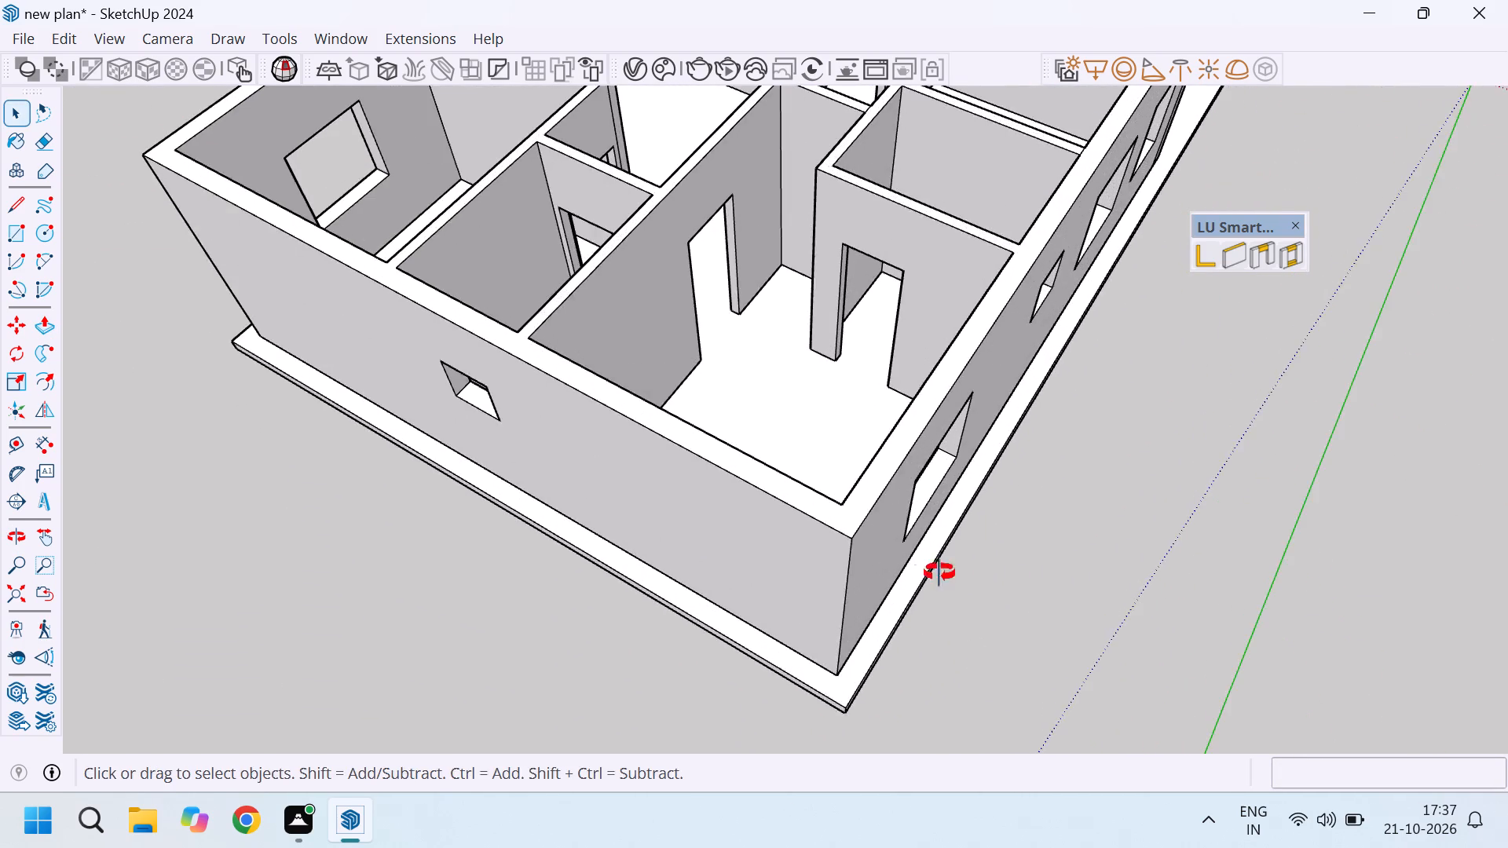
middle_click_drag(939, 572, 755, 587)
scroll(814, 513, "down", 5)
middle_click_drag(927, 526, 355, 493)
scroll(613, 462, "down", 3)
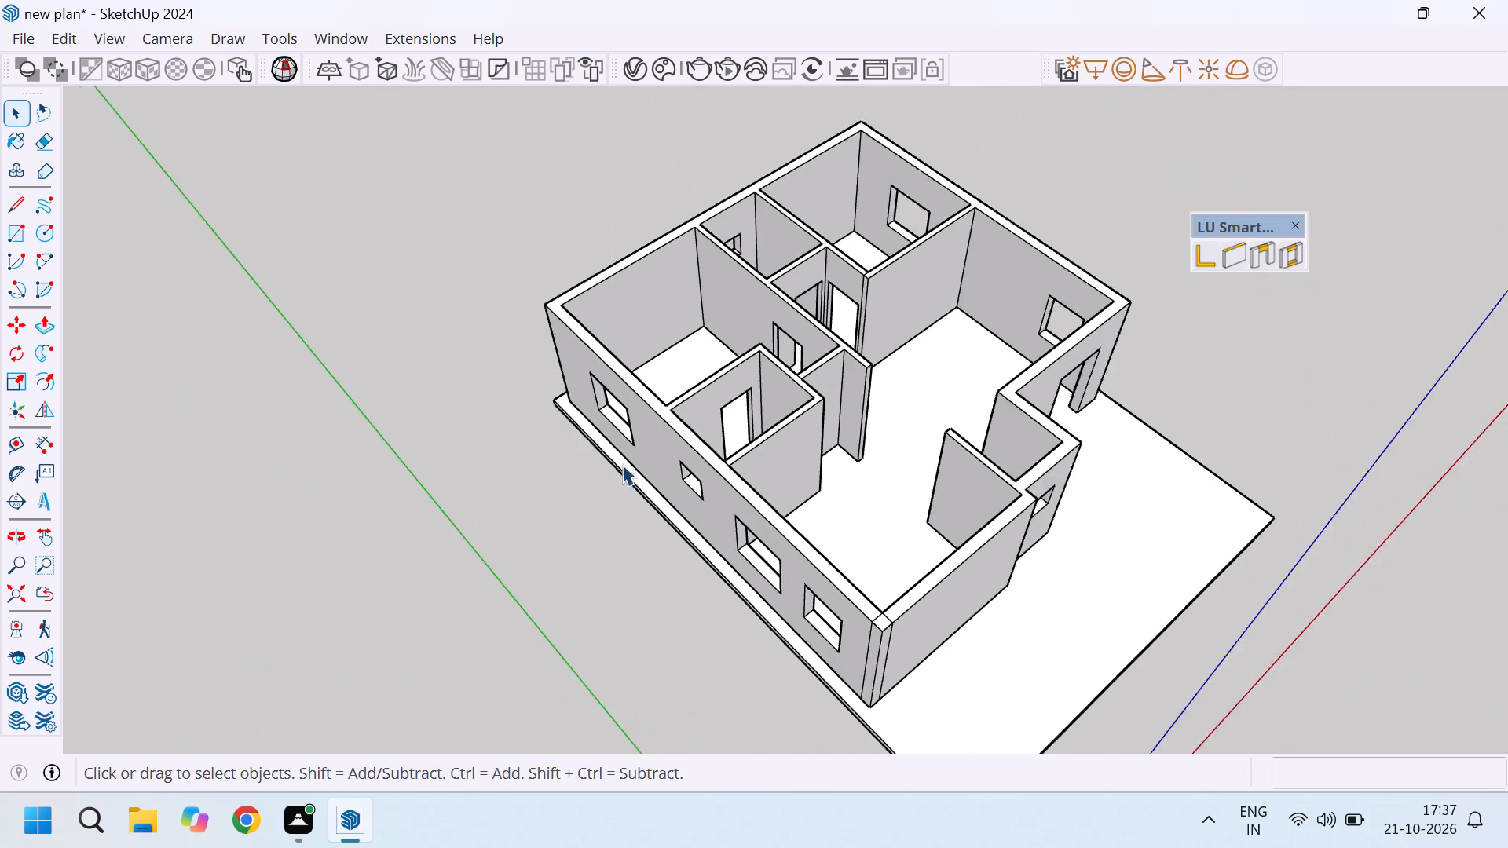
scroll(622, 464, "down", 2)
middle_click_drag(884, 364, 639, 339)
scroll(806, 268, "up", 13)
middle_click_drag(811, 408, 976, 349)
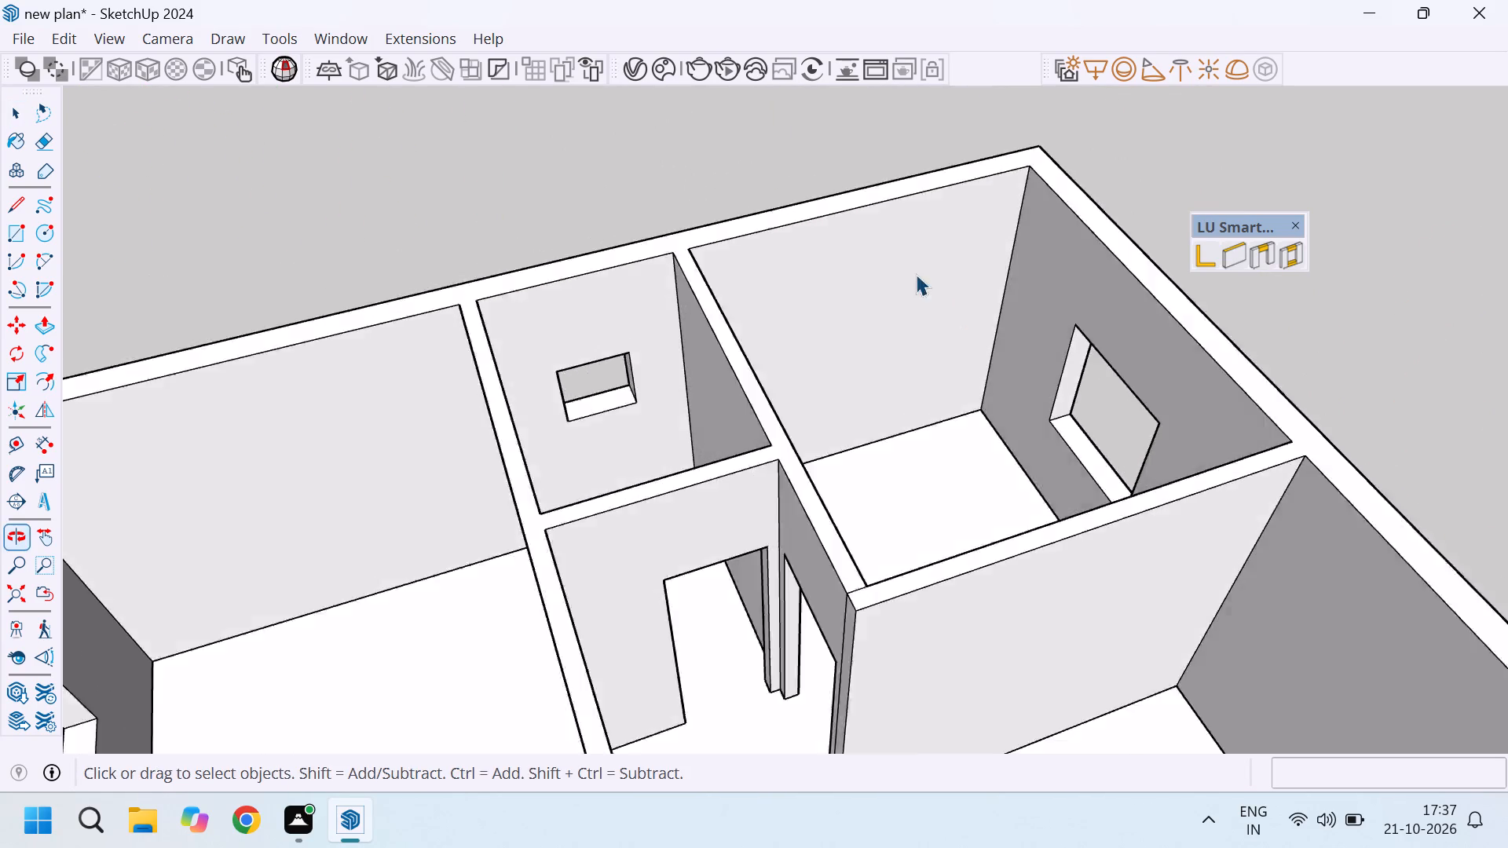
scroll(906, 250, "down", 6)
middle_click_drag(646, 470, 424, 402)
scroll(569, 393, "up", 5)
scroll(639, 449, "down", 5)
middle_click_drag(884, 458, 784, 505)
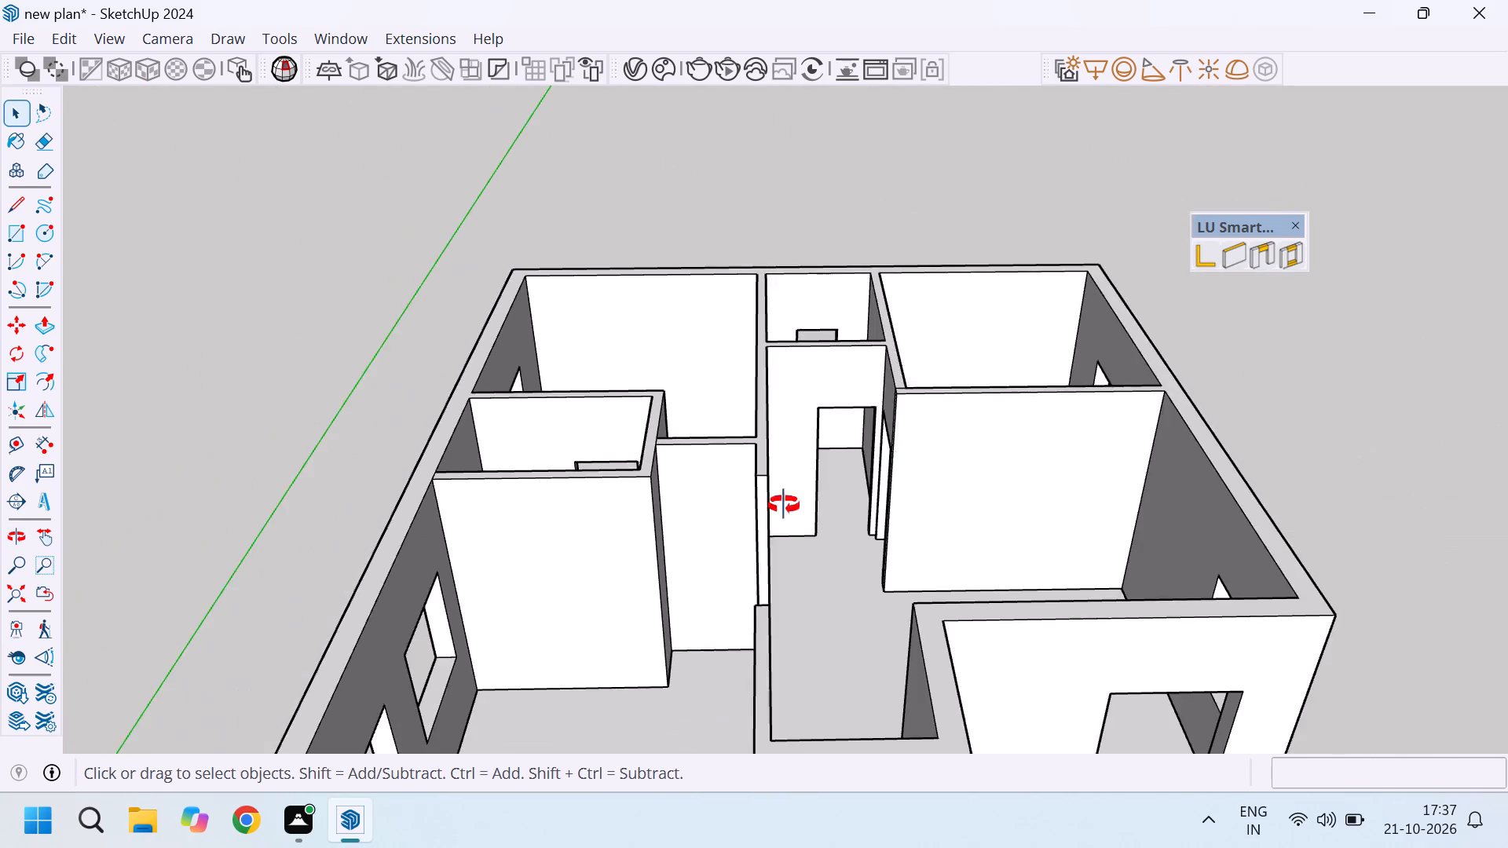
middle_click_drag(784, 505, 778, 548)
scroll(608, 555, "up", 9)
scroll(818, 448, "down", 6)
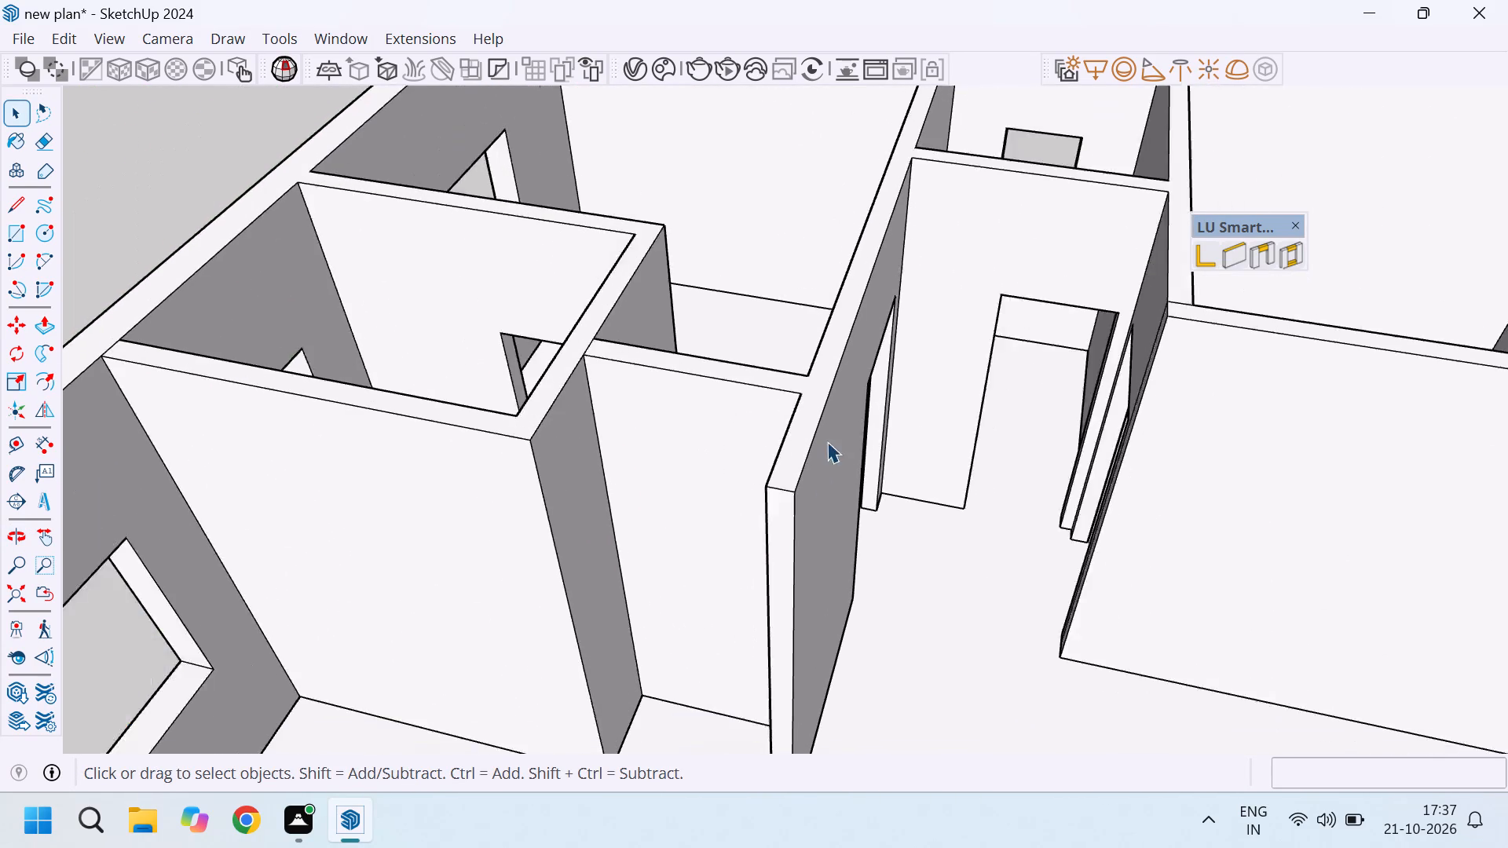
scroll(766, 408, "down", 5)
middle_click_drag(807, 412, 541, 672)
middle_click(538, 671)
scroll(758, 550, "up", 6)
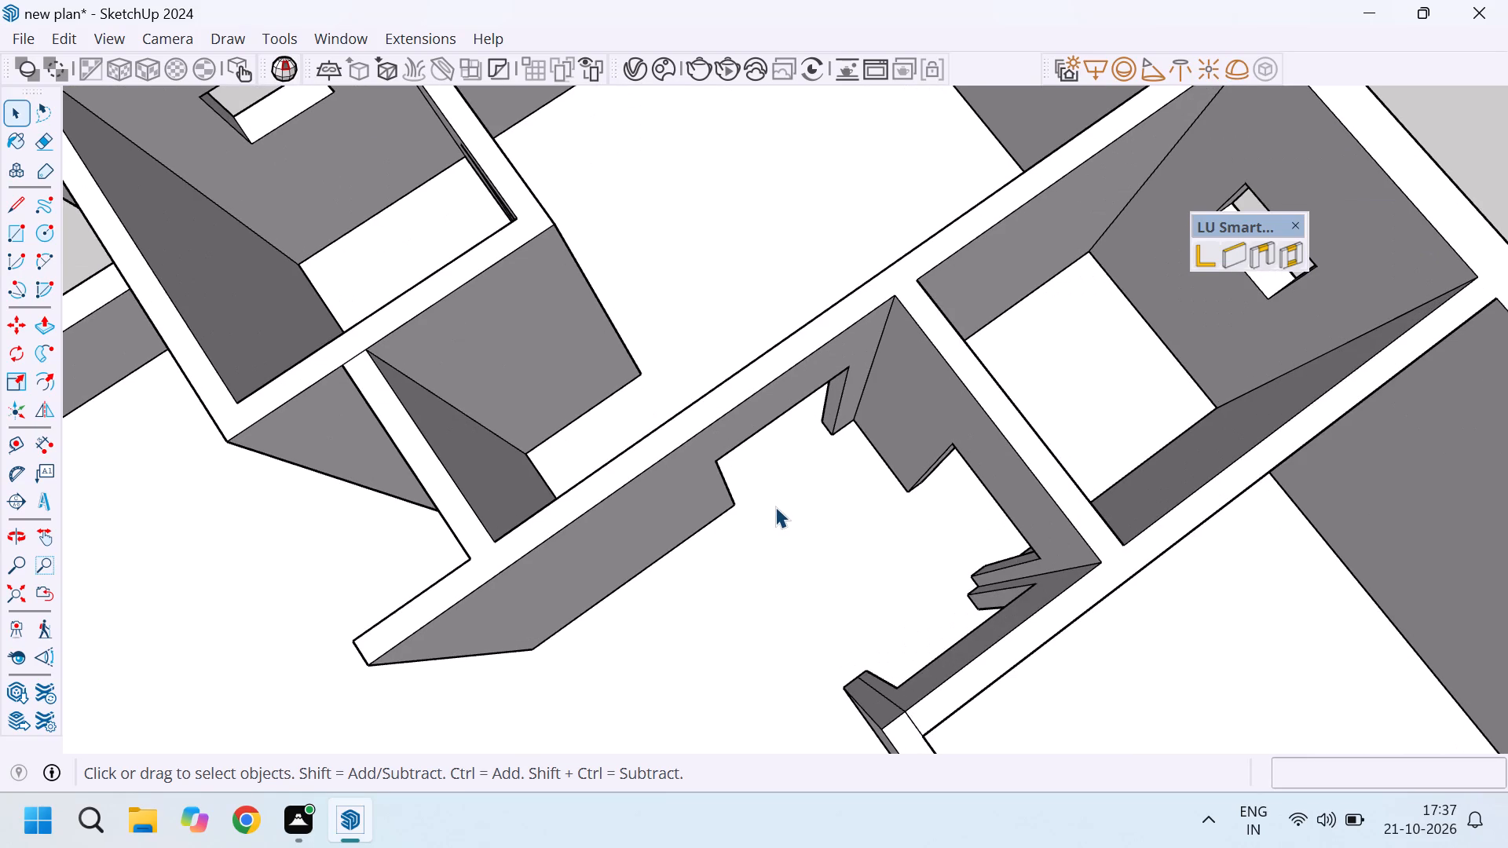
scroll(1072, 320, "down", 5)
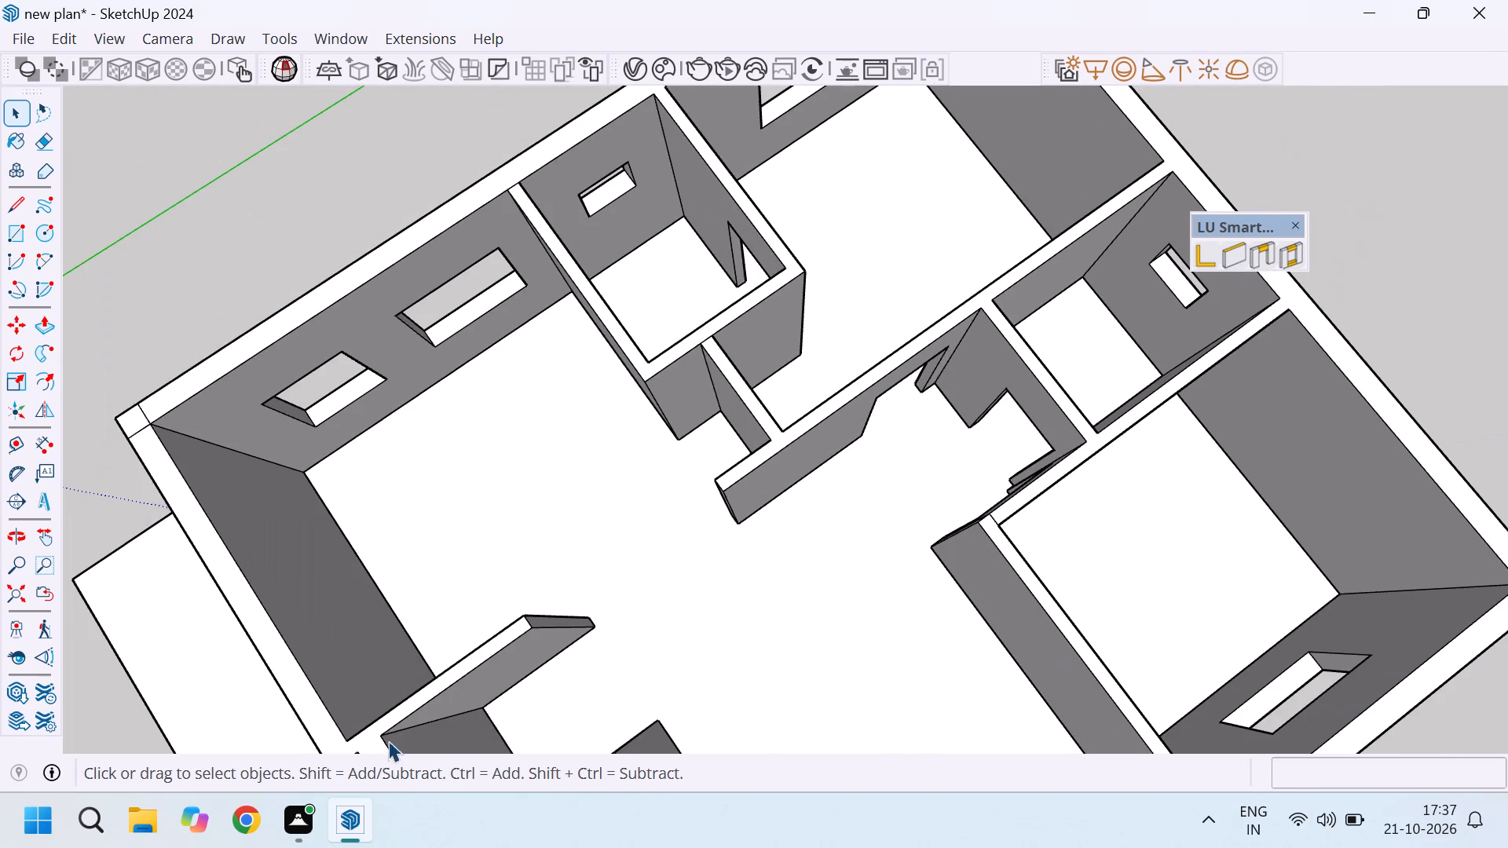
scroll(650, 616, "up", 4)
middle_click_drag(709, 546, 961, 339)
scroll(1010, 251, "down", 13)
middle_click_drag(699, 451, 940, 410)
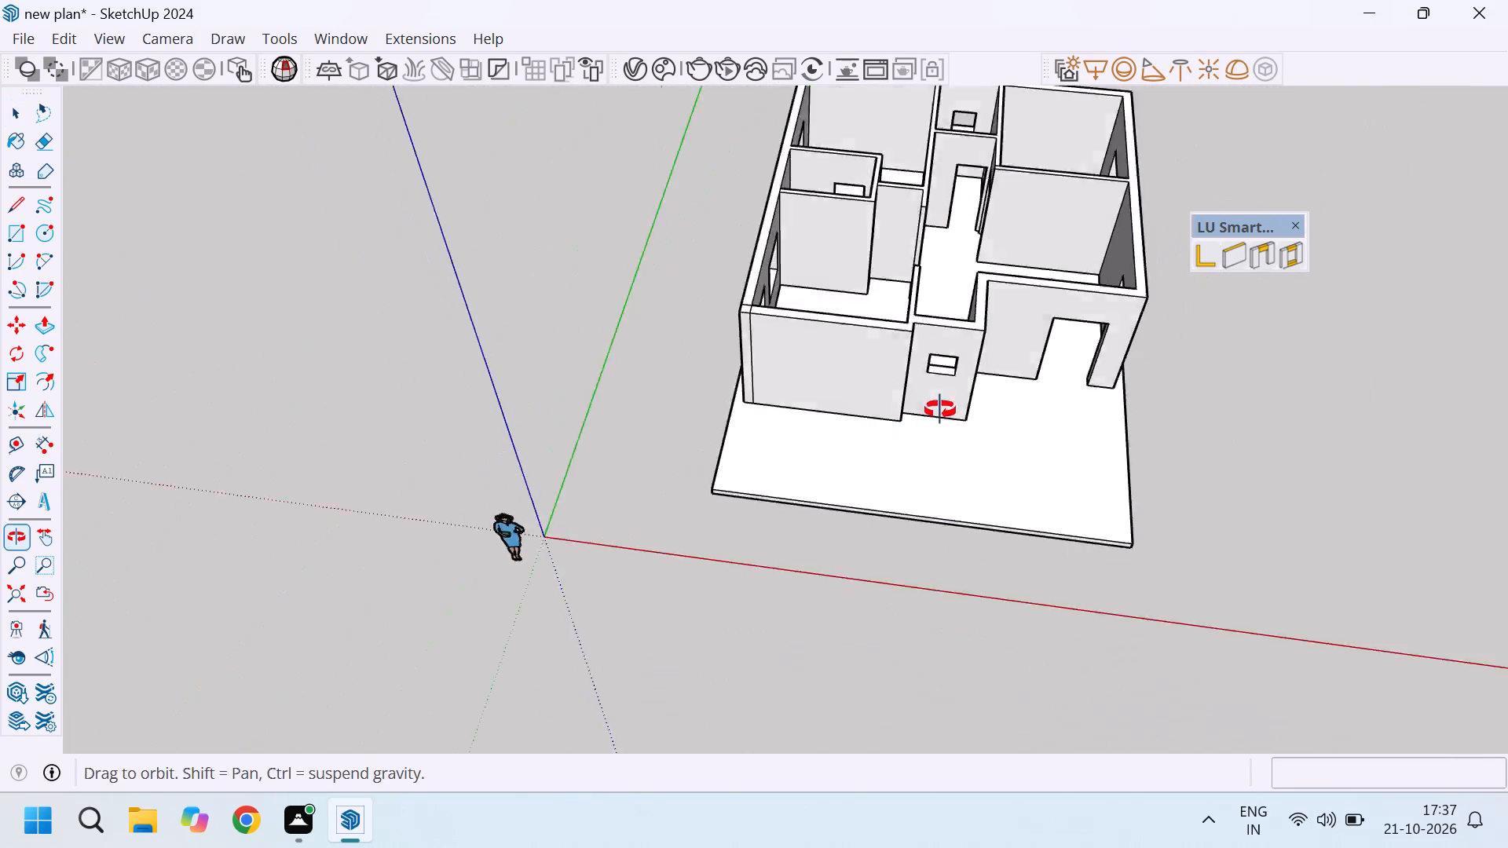
middle_click_drag(940, 410, 941, 410)
Open the wall group and erase the leftover seam edges on the front face and top of the outer front corner.
scroll(979, 415, "up", 6)
scroll(806, 452, "up", 3)
scroll(740, 451, "down", 5)
scroll(592, 254, "up", 9)
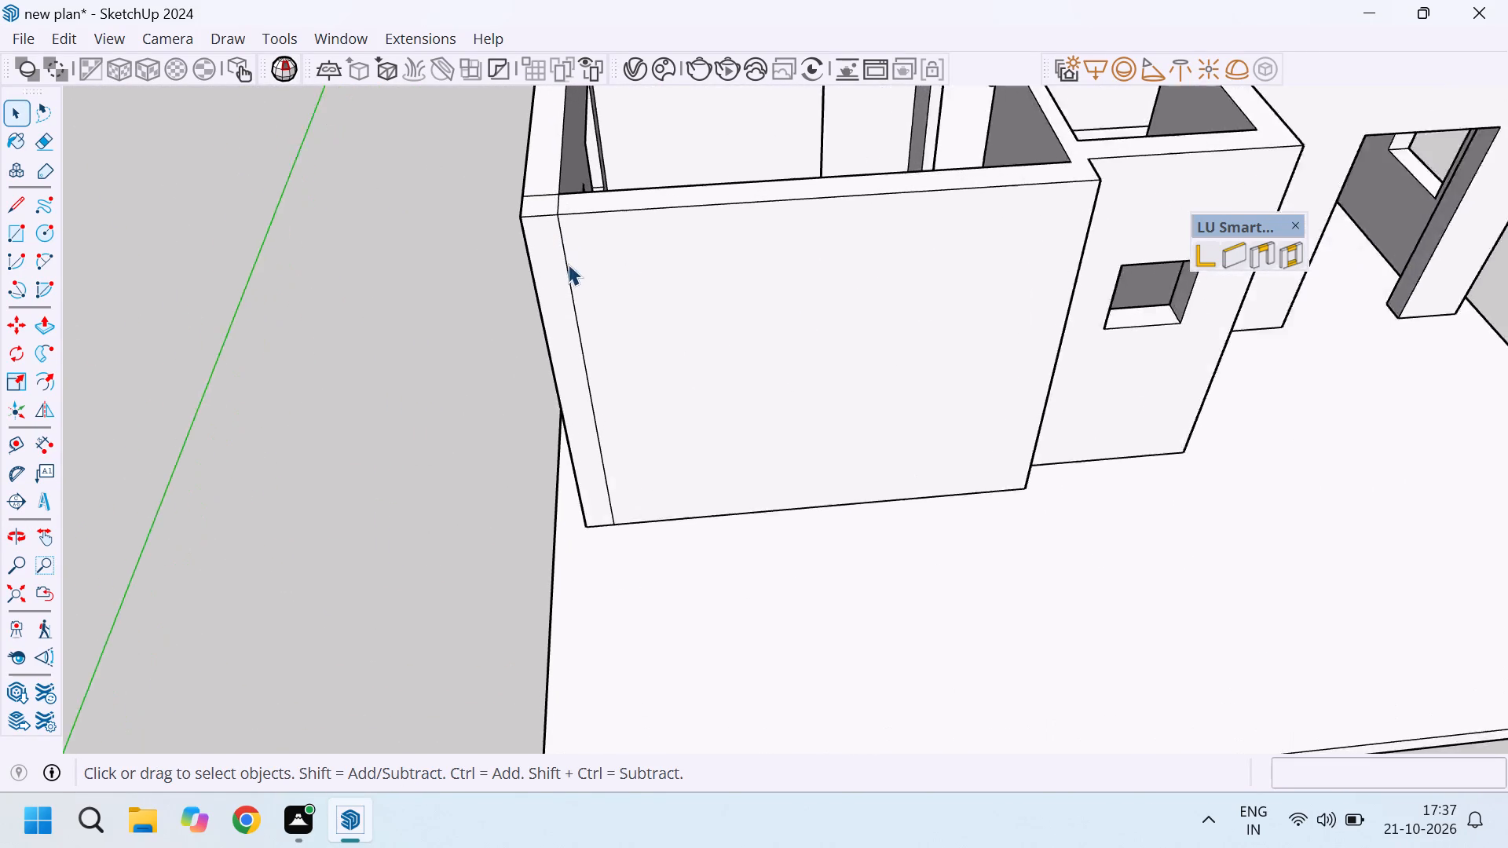
scroll(573, 330, "down", 1)
double_click(580, 337)
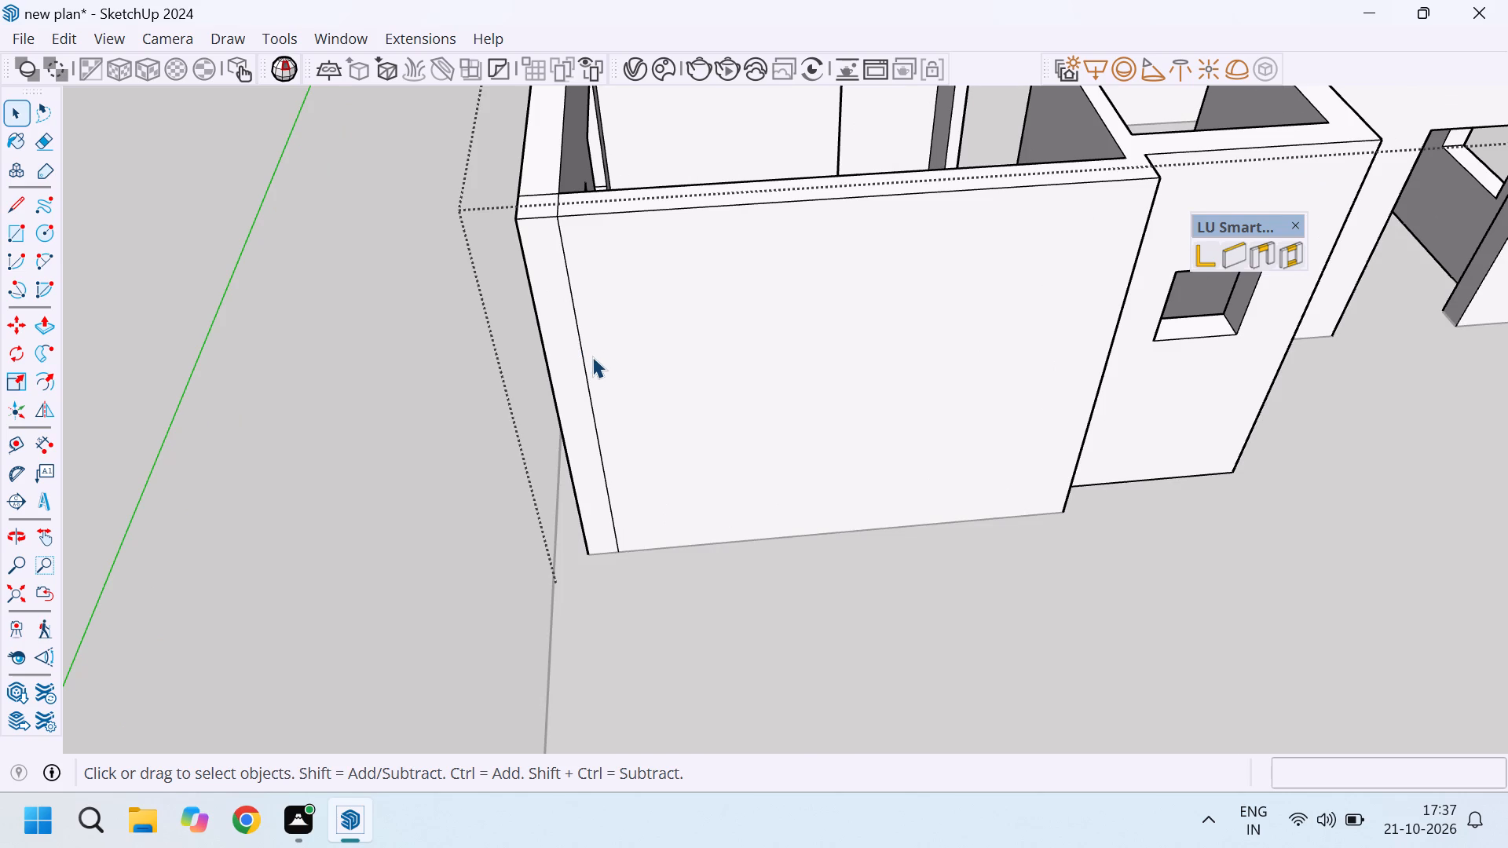
key("e")
left_click_drag(598, 351, 587, 351)
left_click(587, 351)
left_click_drag(587, 351, 573, 352)
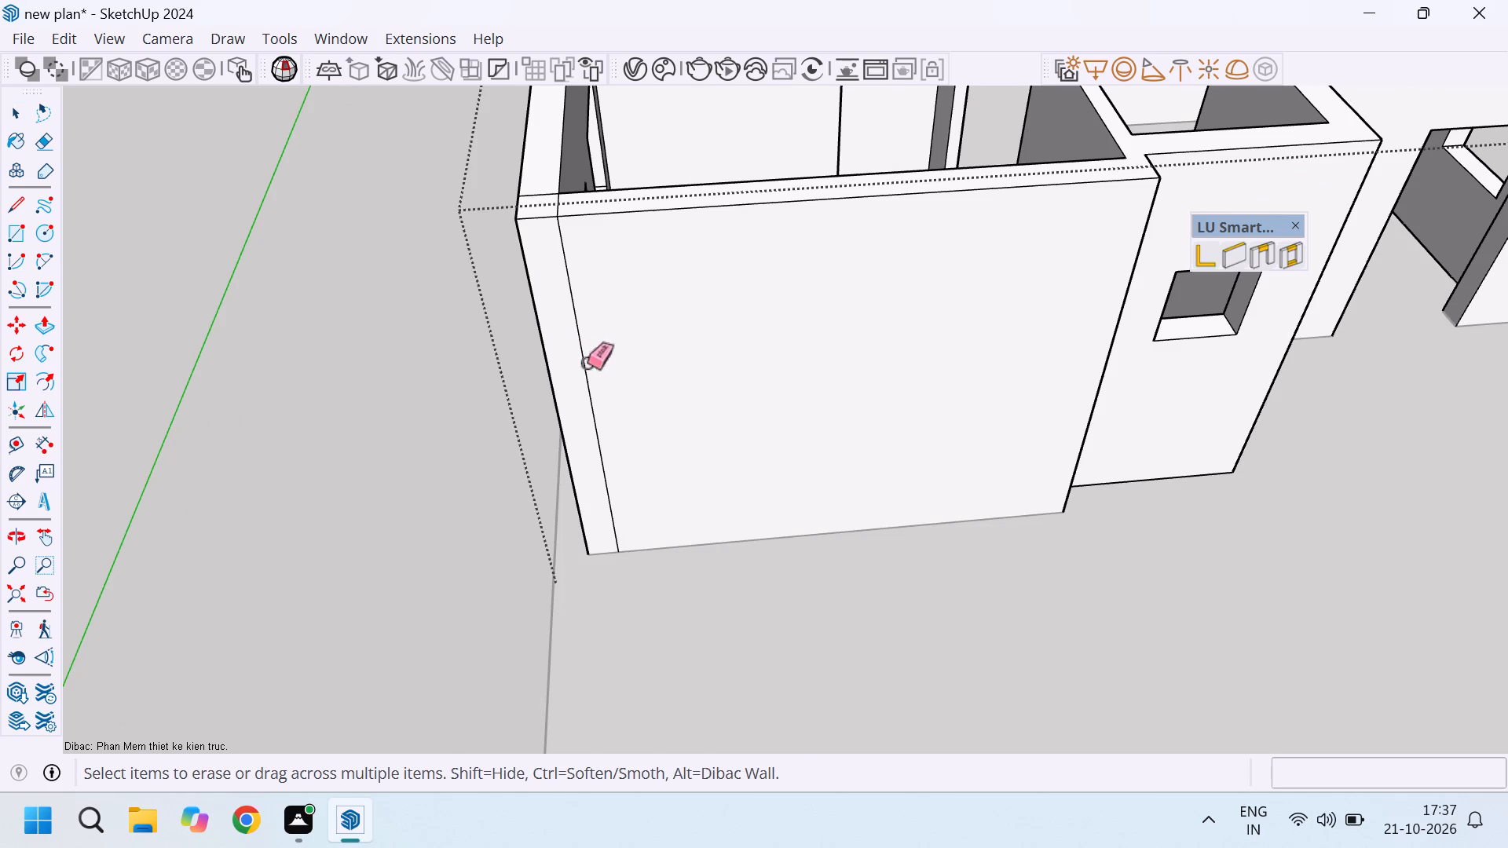
double_click(587, 360)
scroll(569, 150, "up", 11)
left_click_drag(506, 236, 515, 265)
left_click(564, 275)
scroll(804, 286, "down", 5)
Erase the leftover vertical seam edge on the long side wall near the same corner, and exit the wall group.
middle_click_drag(526, 450, 934, 351)
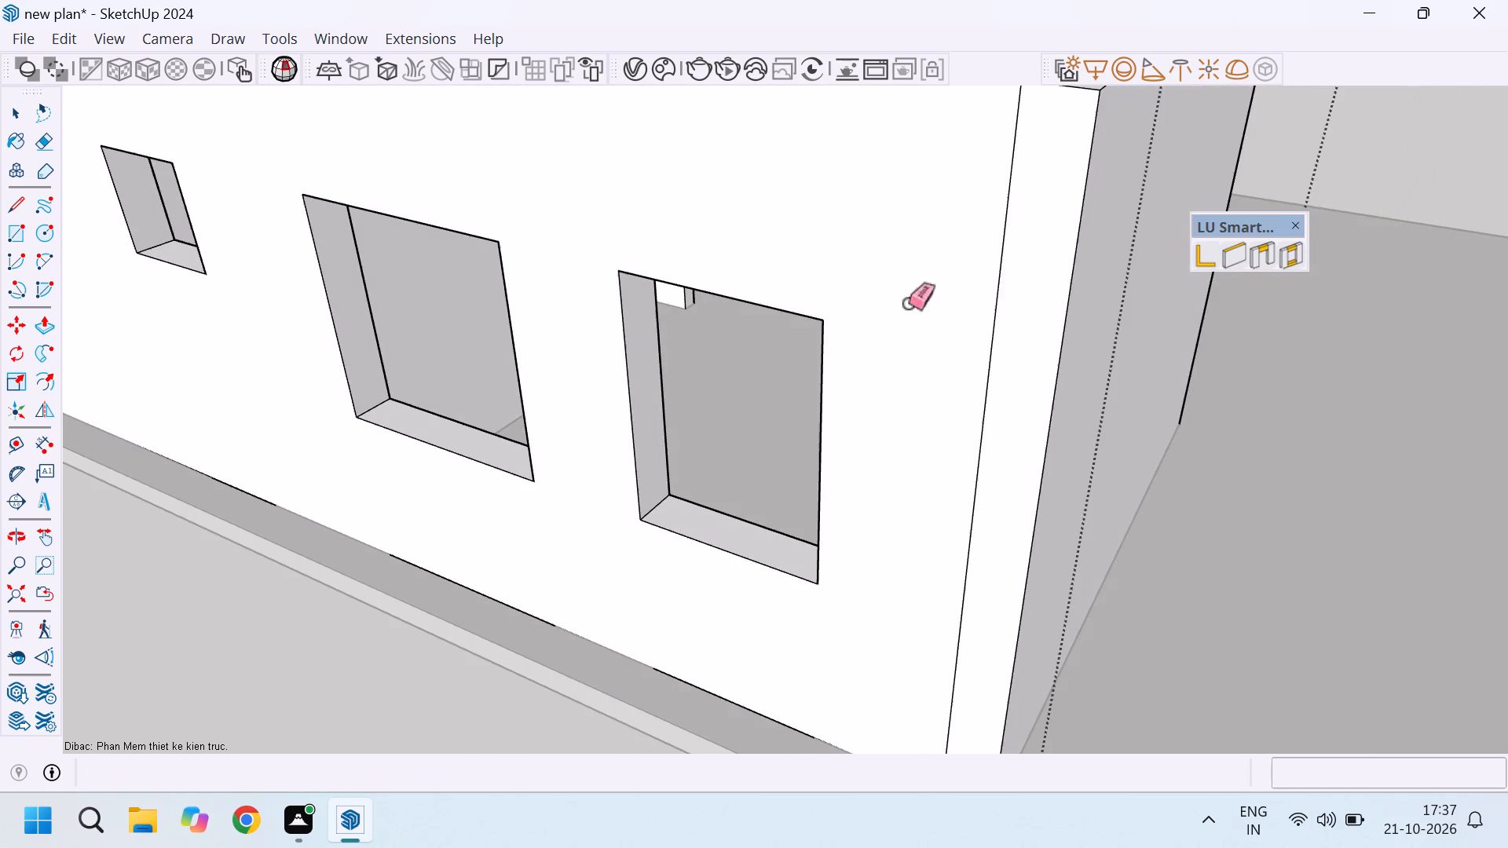
left_click_drag(1035, 271, 961, 286)
left_click_drag(998, 283, 1006, 287)
scroll(864, 364, "down", 6)
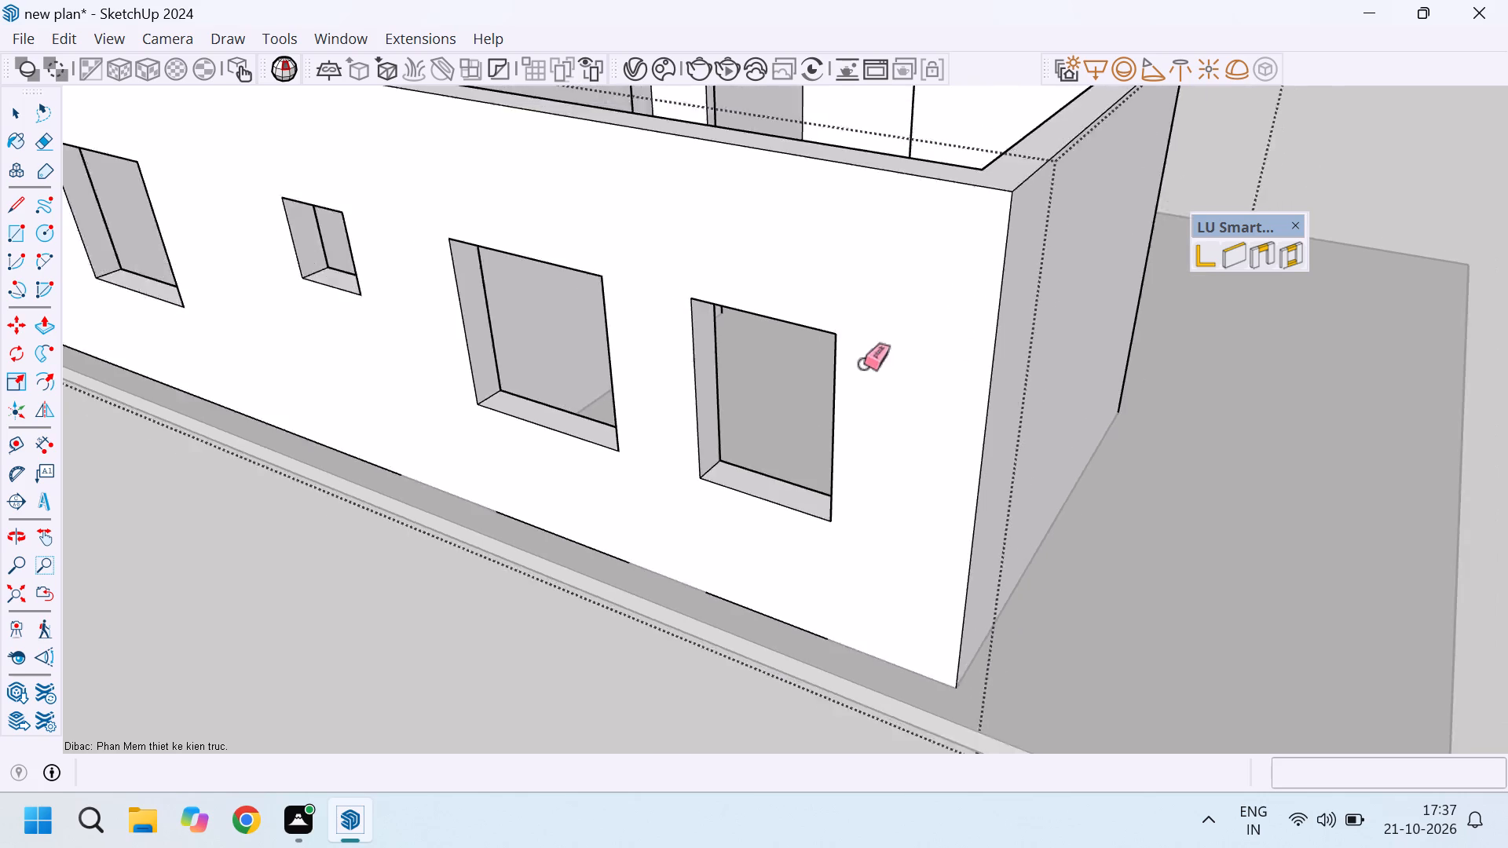
scroll(864, 365, "down", 13)
key("space")
middle_click_drag(1024, 338, 522, 508)
middle_click_drag(1084, 368, 895, 354)
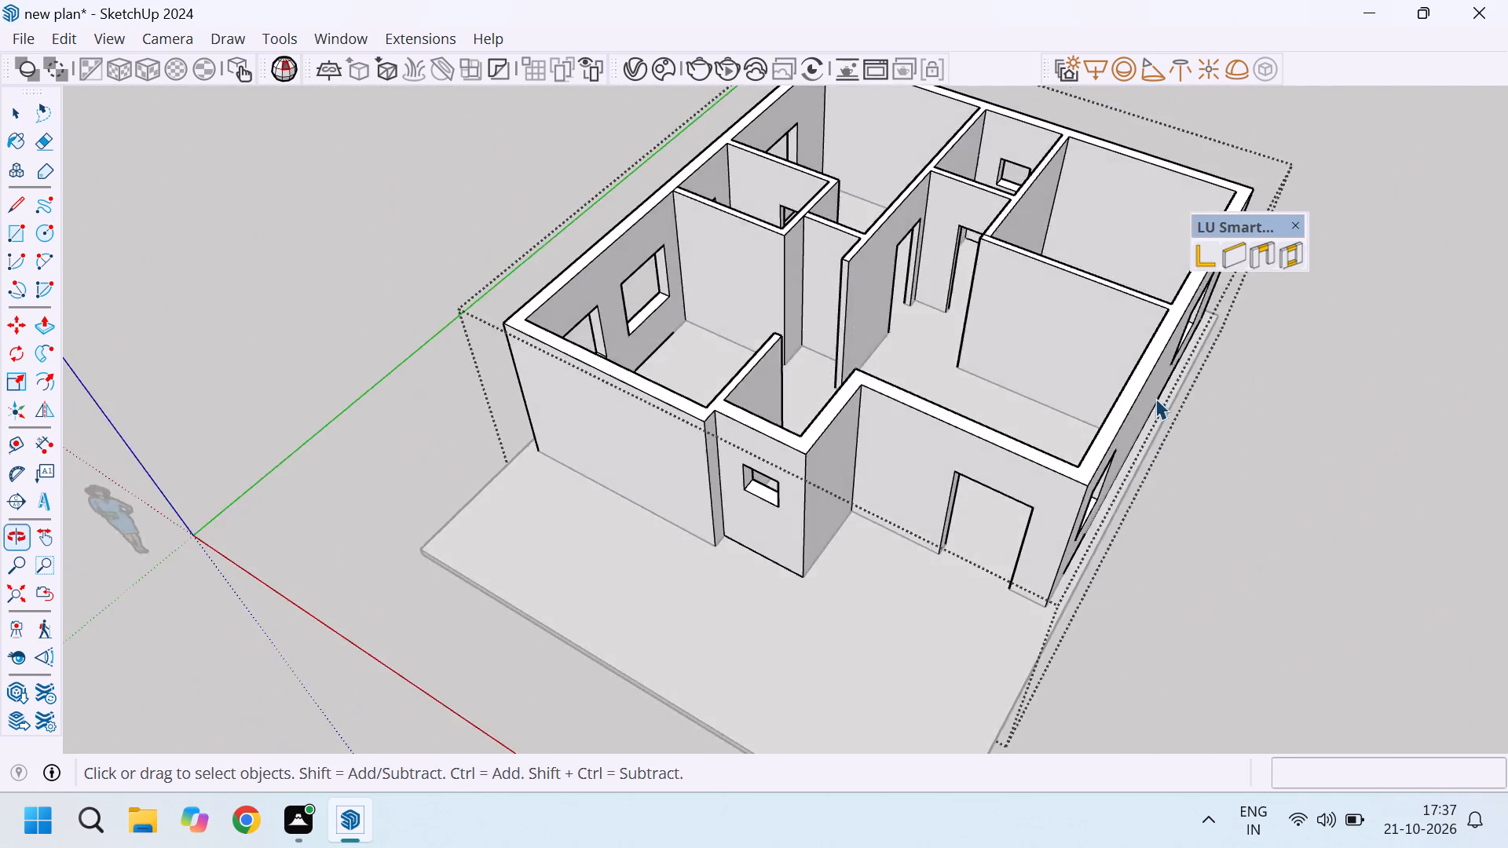
scroll(1215, 378, "down", 5)
left_click(1321, 433)
Examine the front of the house and the projecting base slab around the front wall corner.
scroll(757, 596, "up", 3)
scroll(888, 501, "up", 3)
middle_click_drag(1016, 412, 1107, 219)
scroll(1035, 296, "down", 4)
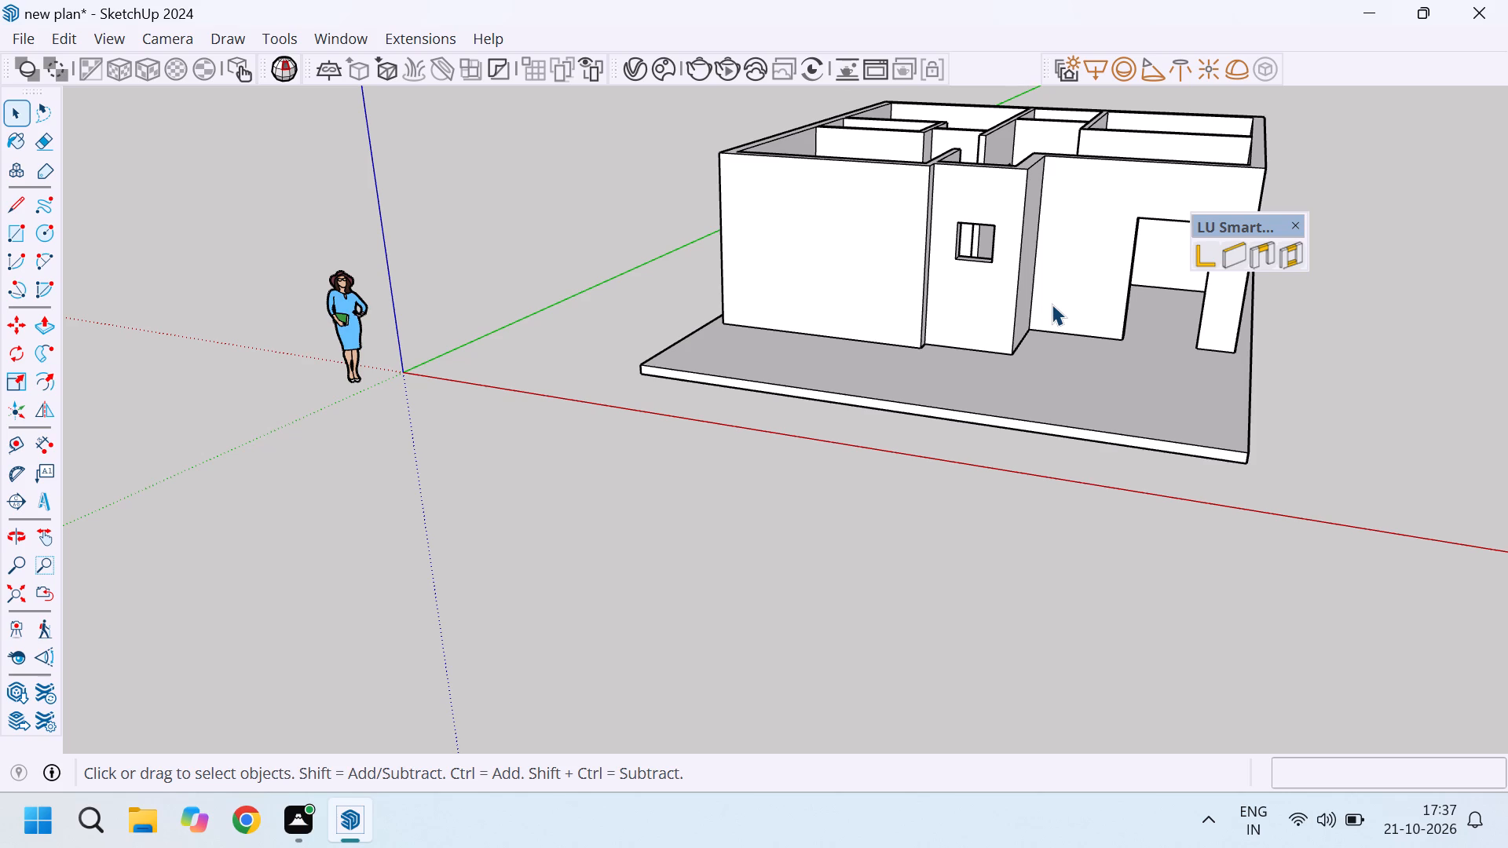
scroll(708, 331, "down", 3)
scroll(1159, 338, "up", 4)
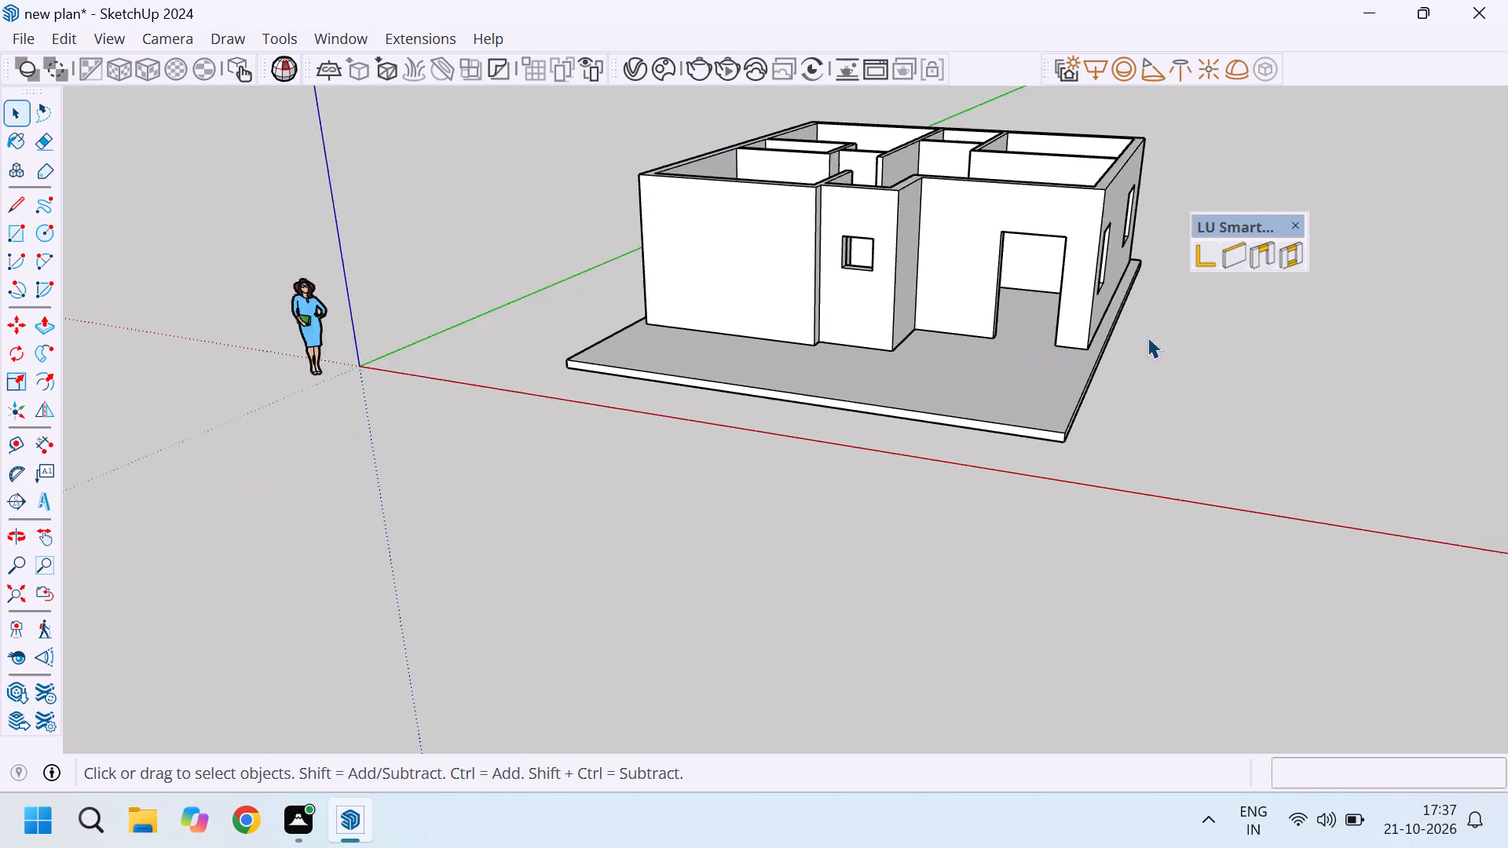
scroll(1112, 338, "up", 2)
middle_click_drag(1026, 486, 1035, 503)
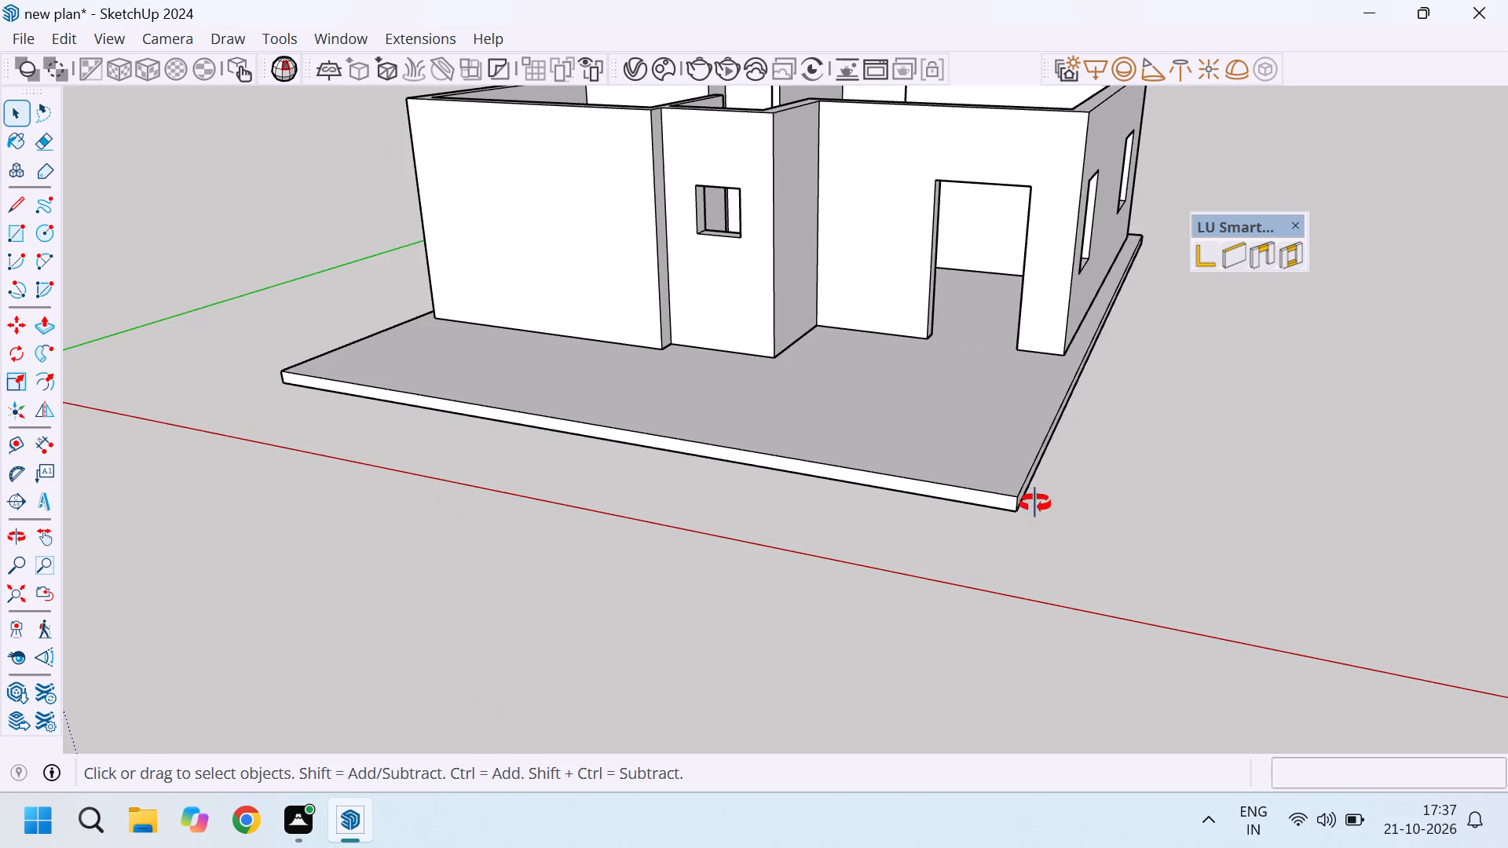
middle_click_drag(1035, 503, 1086, 614)
scroll(1104, 557, "down", 6)
scroll(509, 578, "down", 5)
scroll(572, 536, "up", 9)
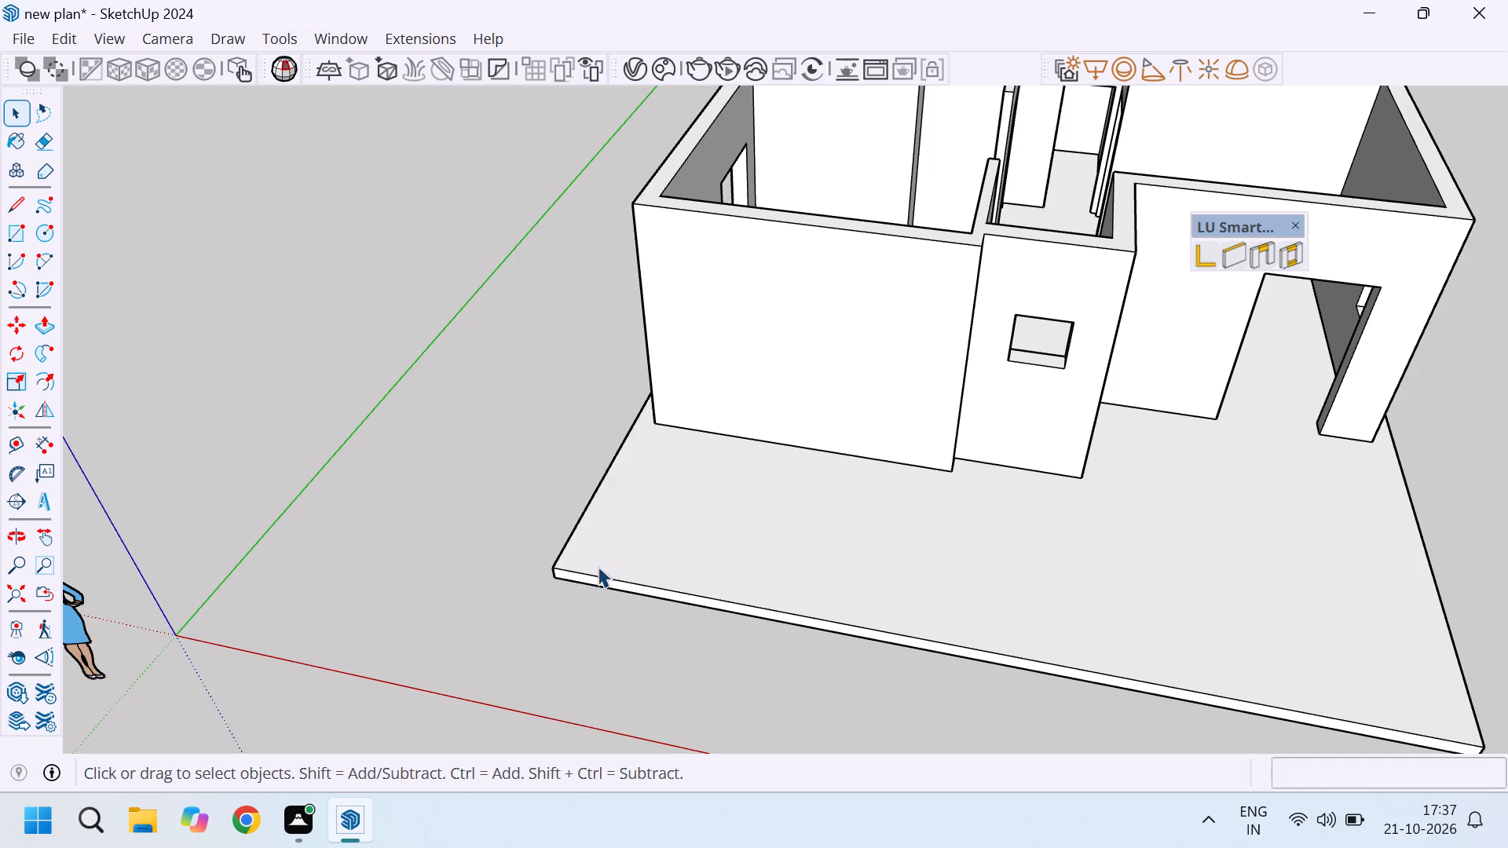
scroll(584, 539, "down", 3)
middle_click_drag(617, 507, 877, 578)
scroll(709, 595, "up", 9)
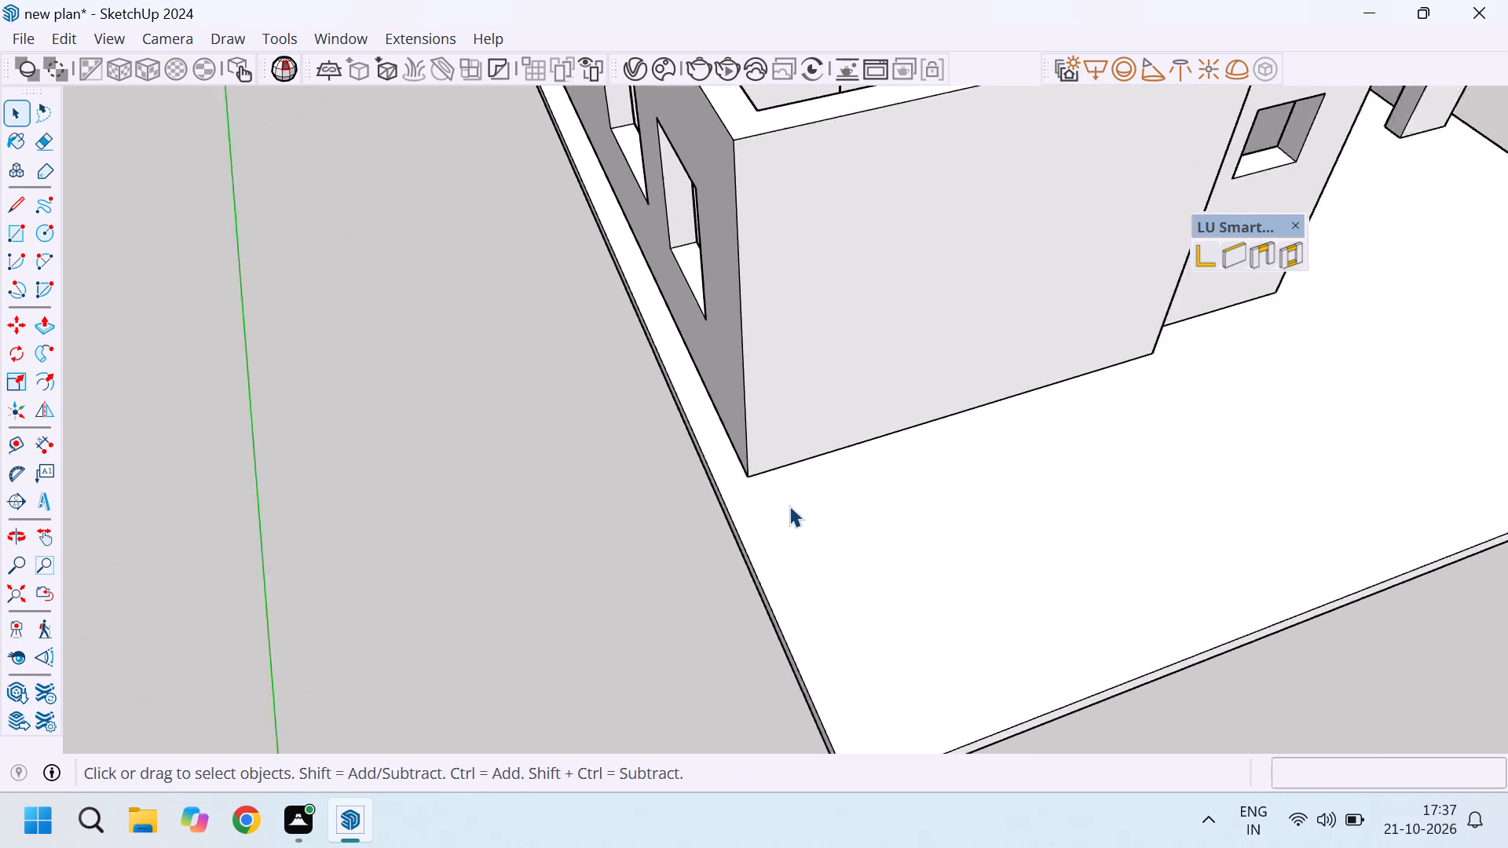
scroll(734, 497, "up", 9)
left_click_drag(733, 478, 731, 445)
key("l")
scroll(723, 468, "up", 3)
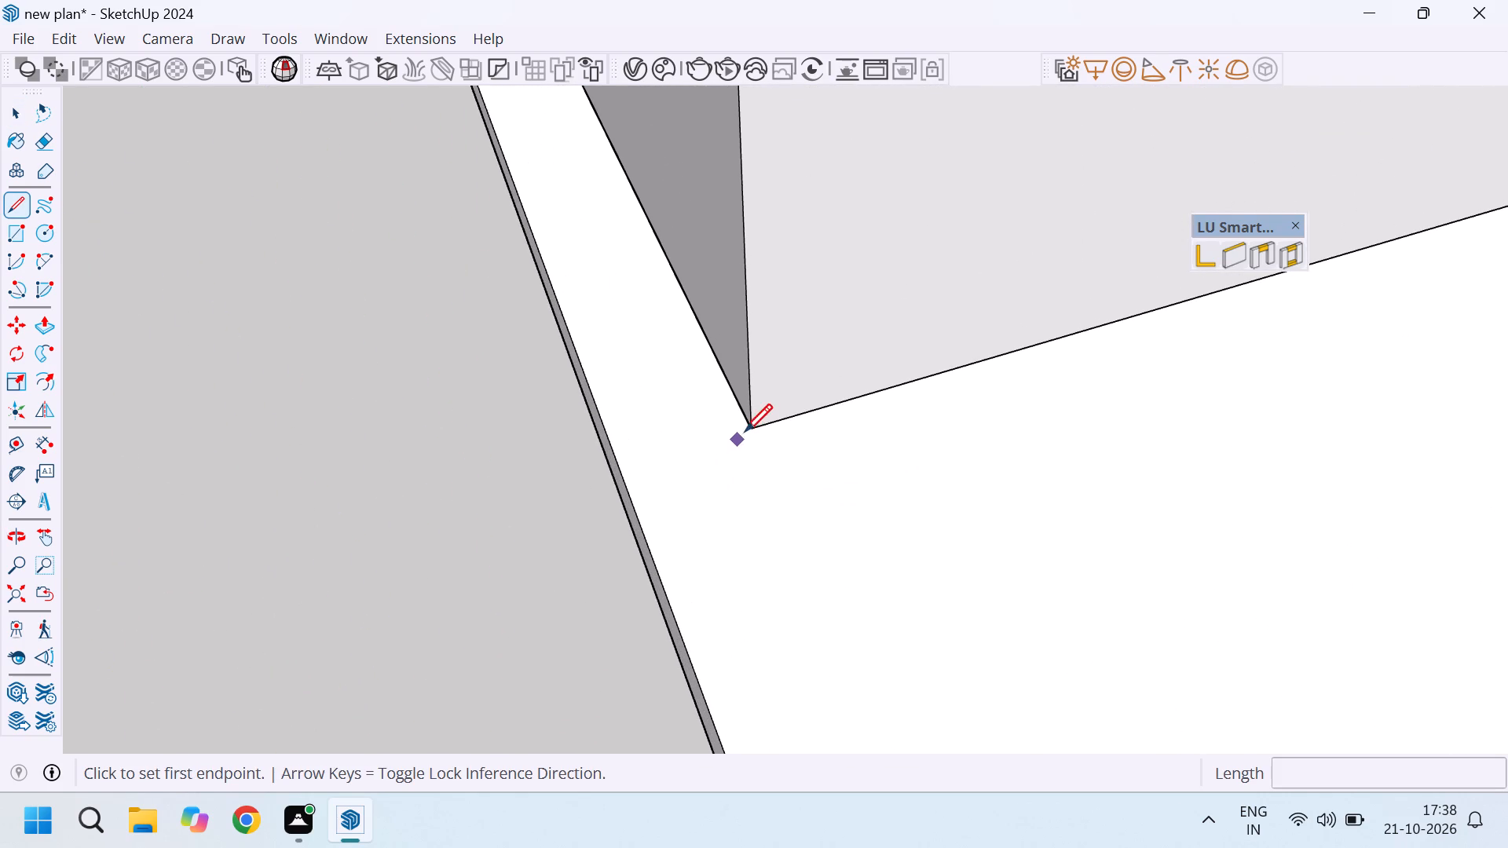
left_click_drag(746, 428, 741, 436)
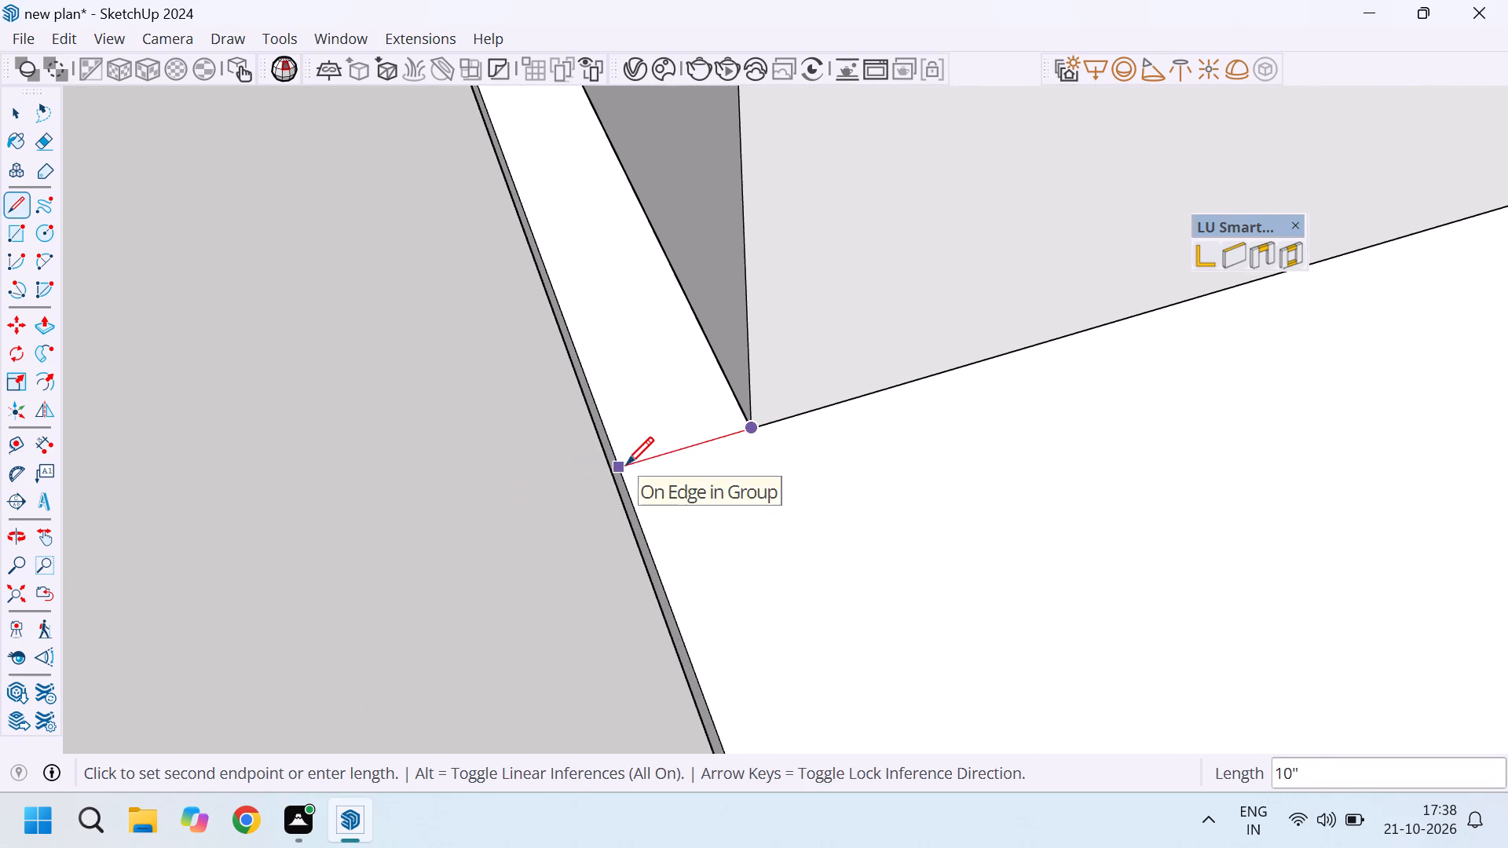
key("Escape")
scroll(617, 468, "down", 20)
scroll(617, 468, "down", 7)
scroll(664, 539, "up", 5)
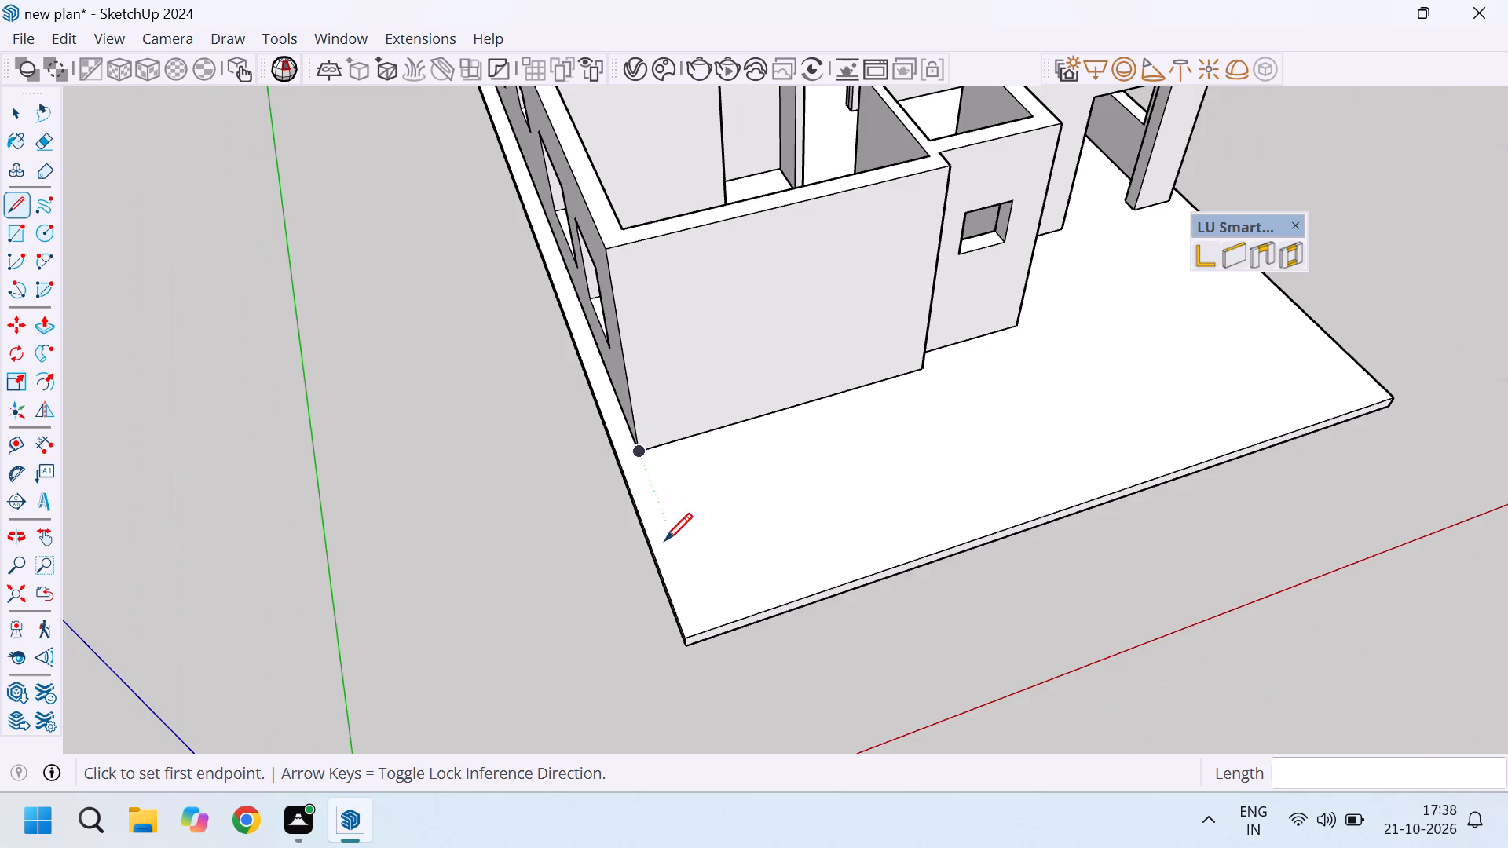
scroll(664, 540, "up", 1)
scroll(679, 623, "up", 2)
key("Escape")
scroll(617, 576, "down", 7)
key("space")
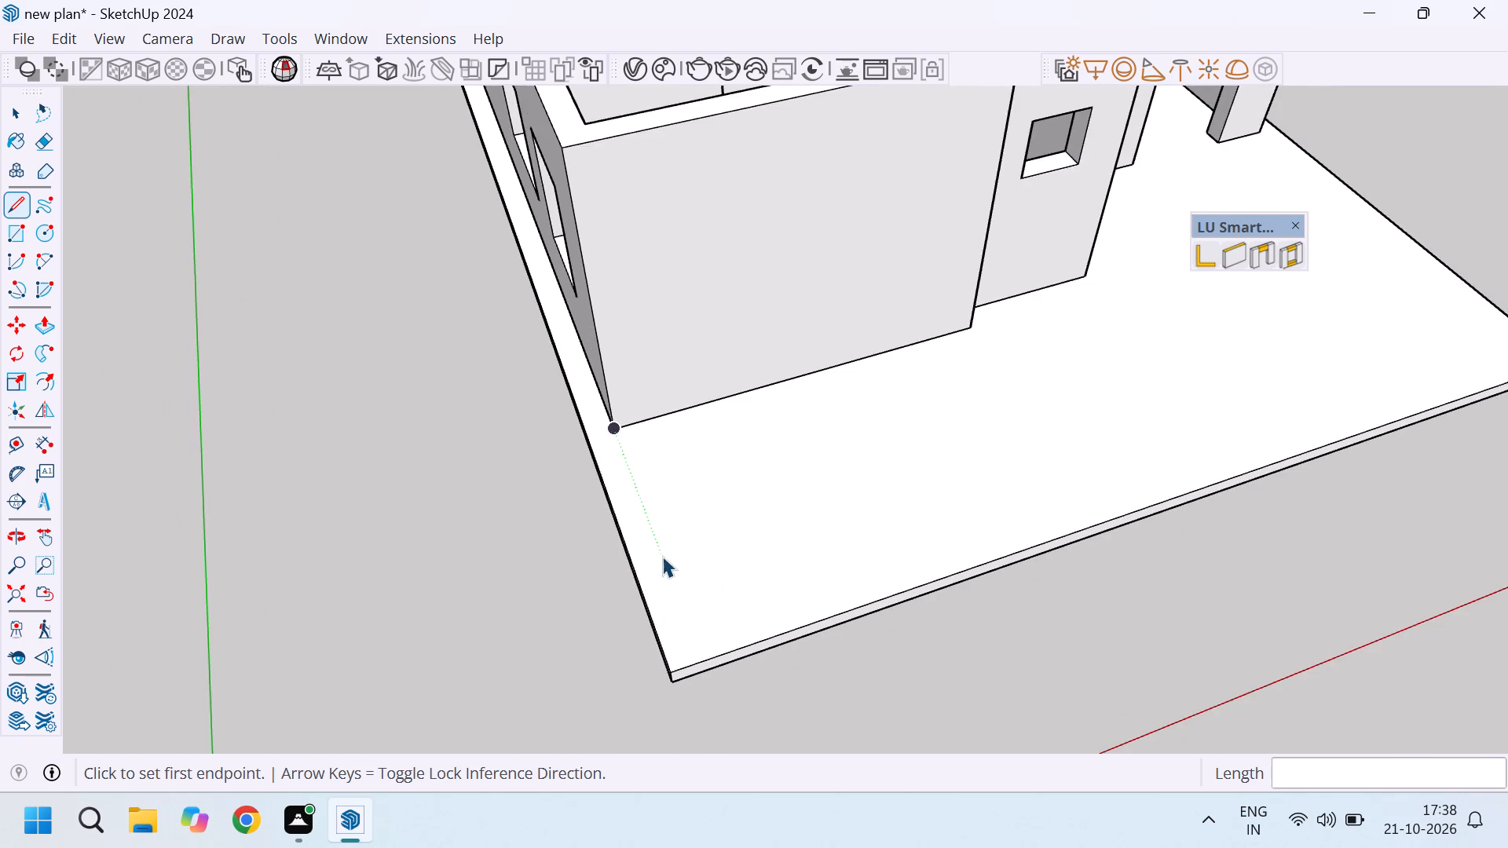
Draw a 9" by 6'6" rectangle on the base slab, running forward from the front wall's outer corner.
scroll(662, 556, "down", 2)
scroll(667, 543, "up", 5)
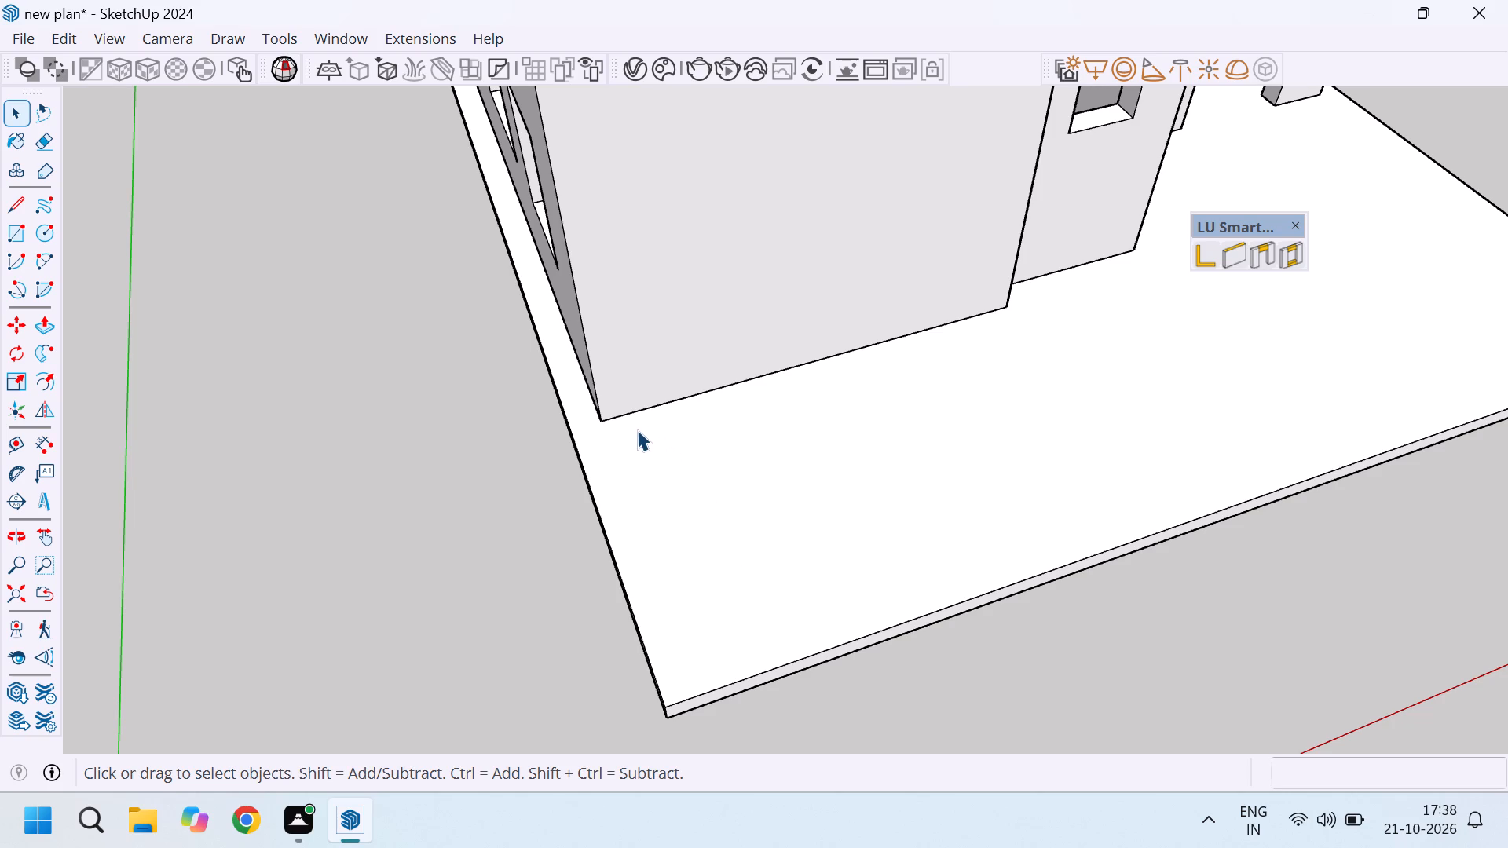
key("r")
left_click_drag(604, 419, 614, 440)
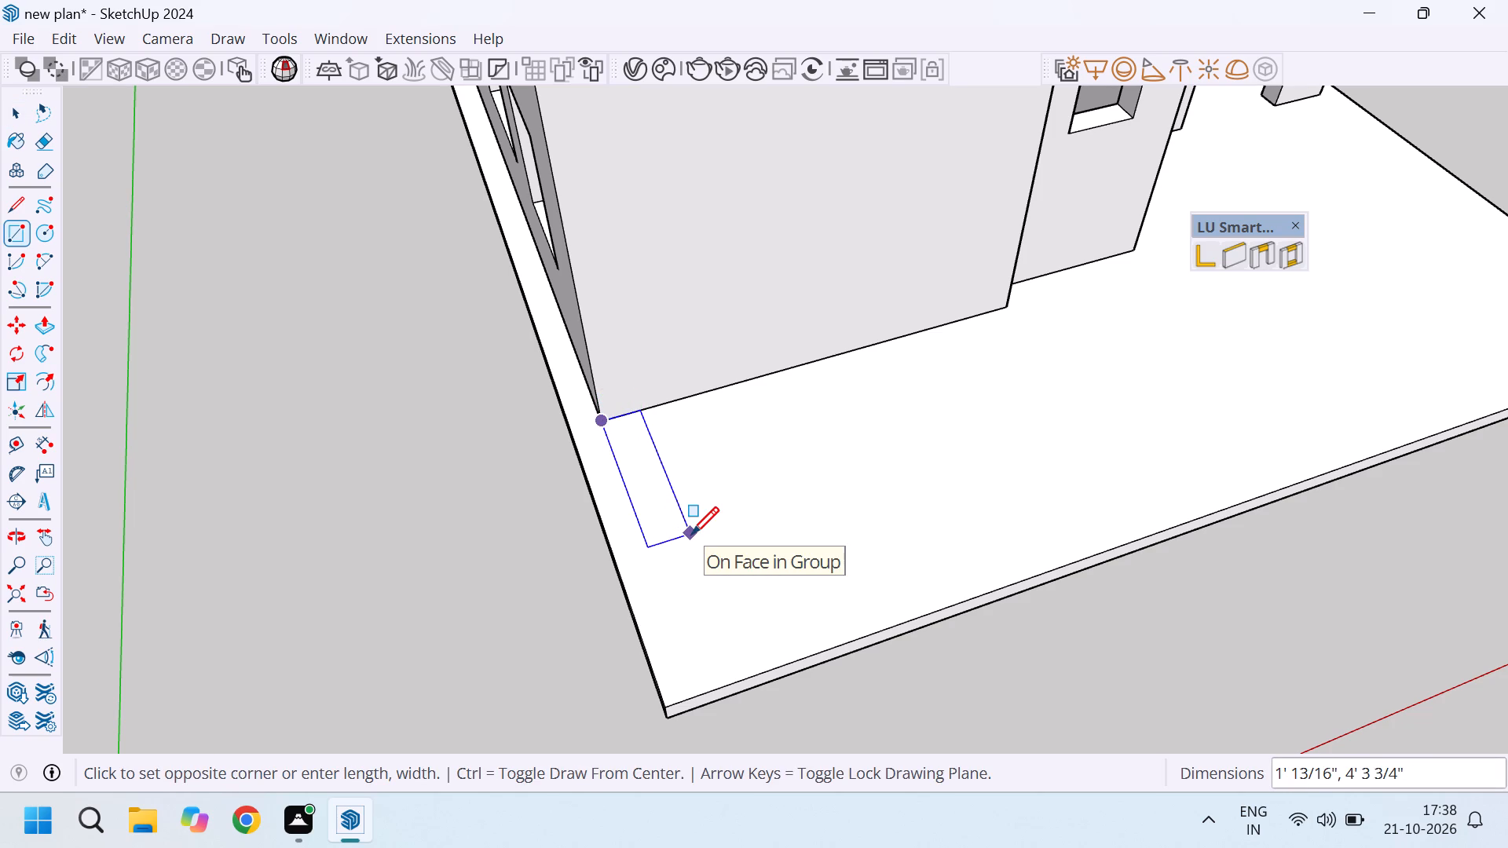
key("9")
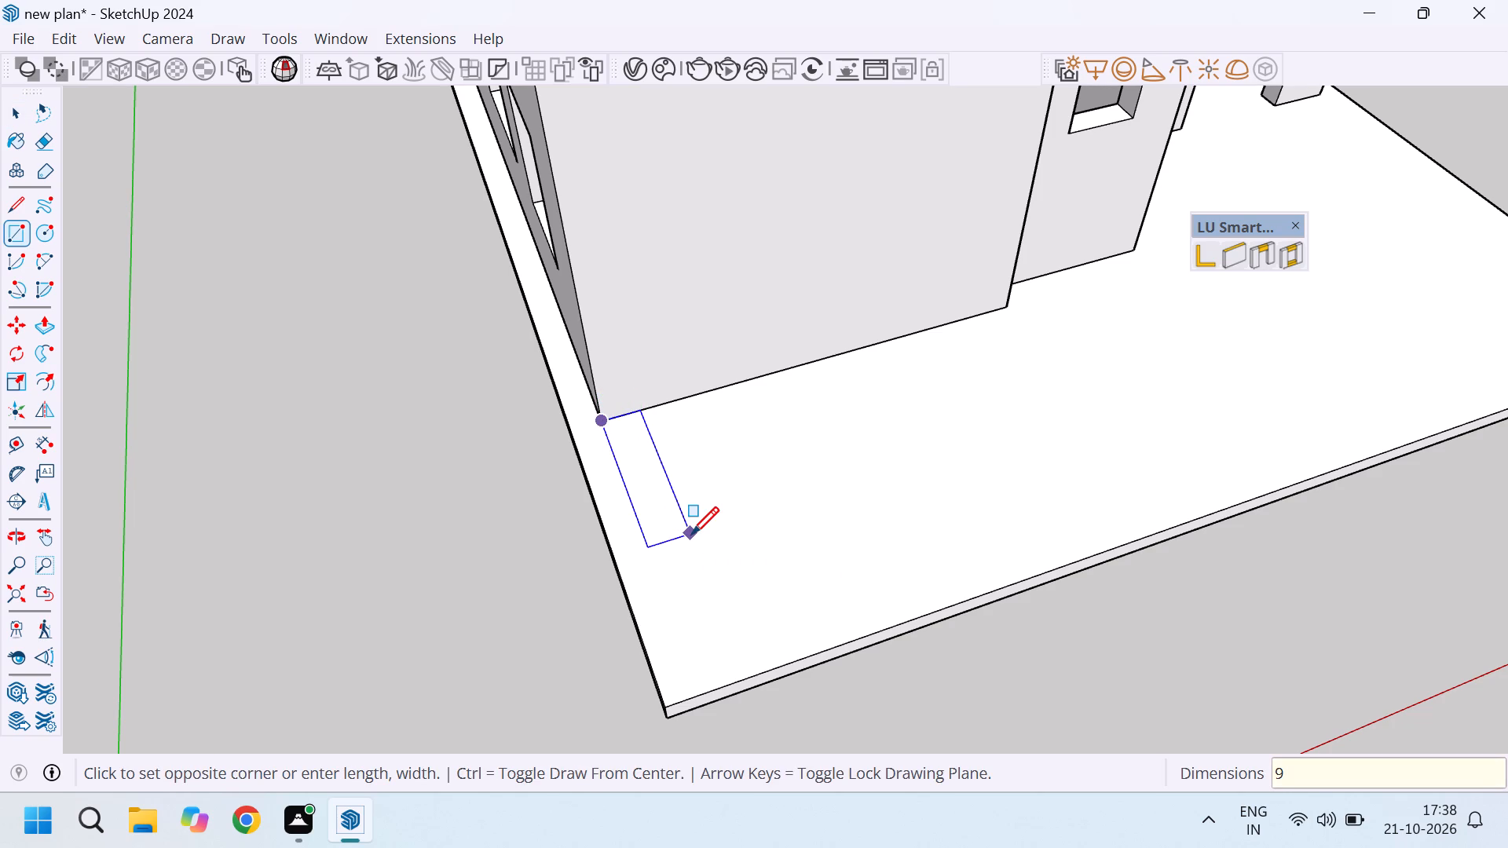
key("comma")
type("6'6")
key("Return")
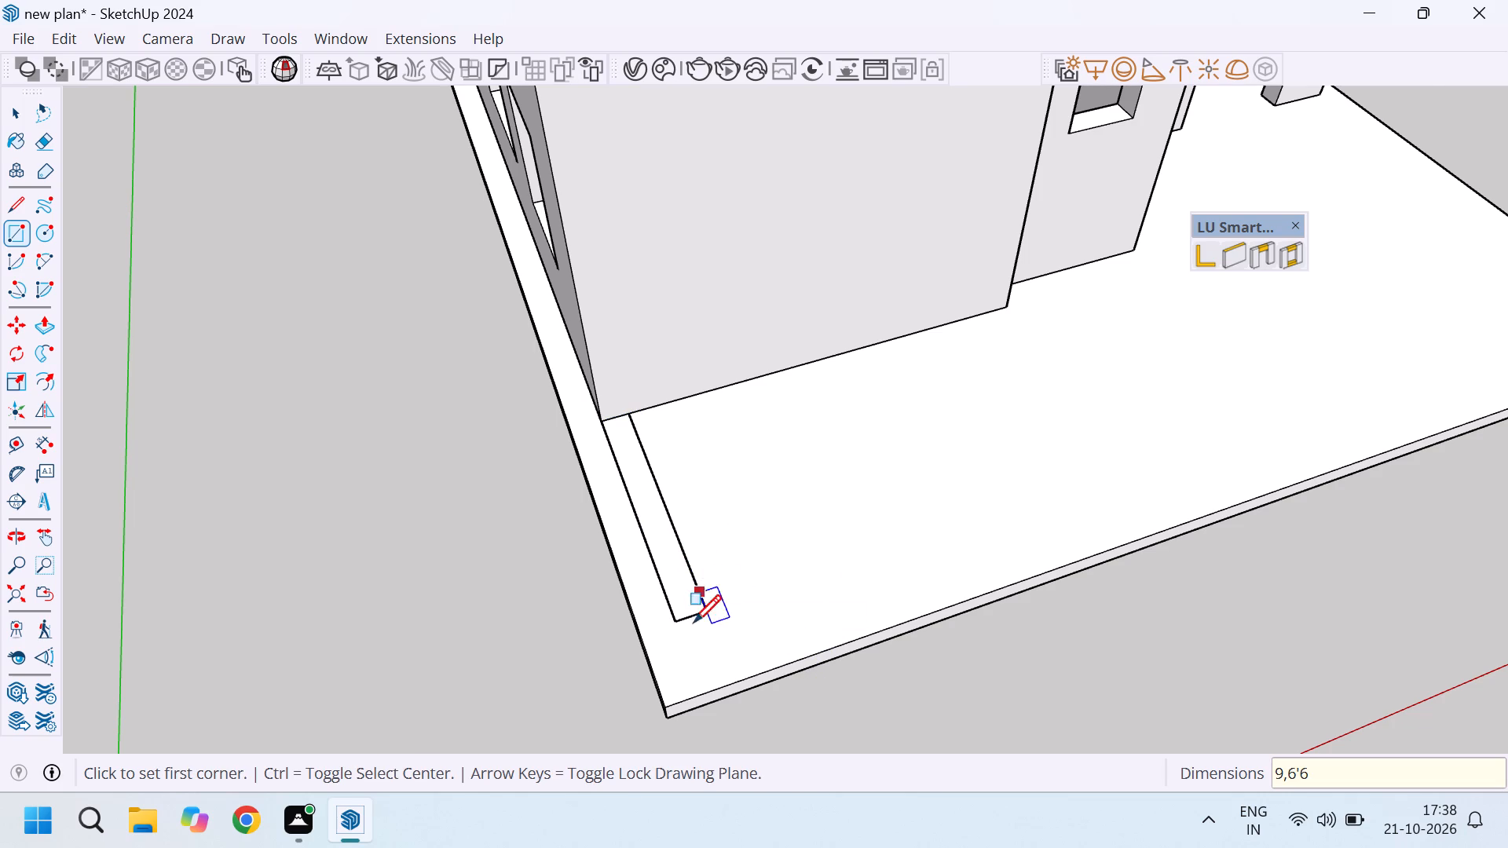
Draw a 12'2" by 6" rectangle on the base slab from the narrow strip's outer front corner, running parallel to the front wall.
scroll(639, 645, "up", 4)
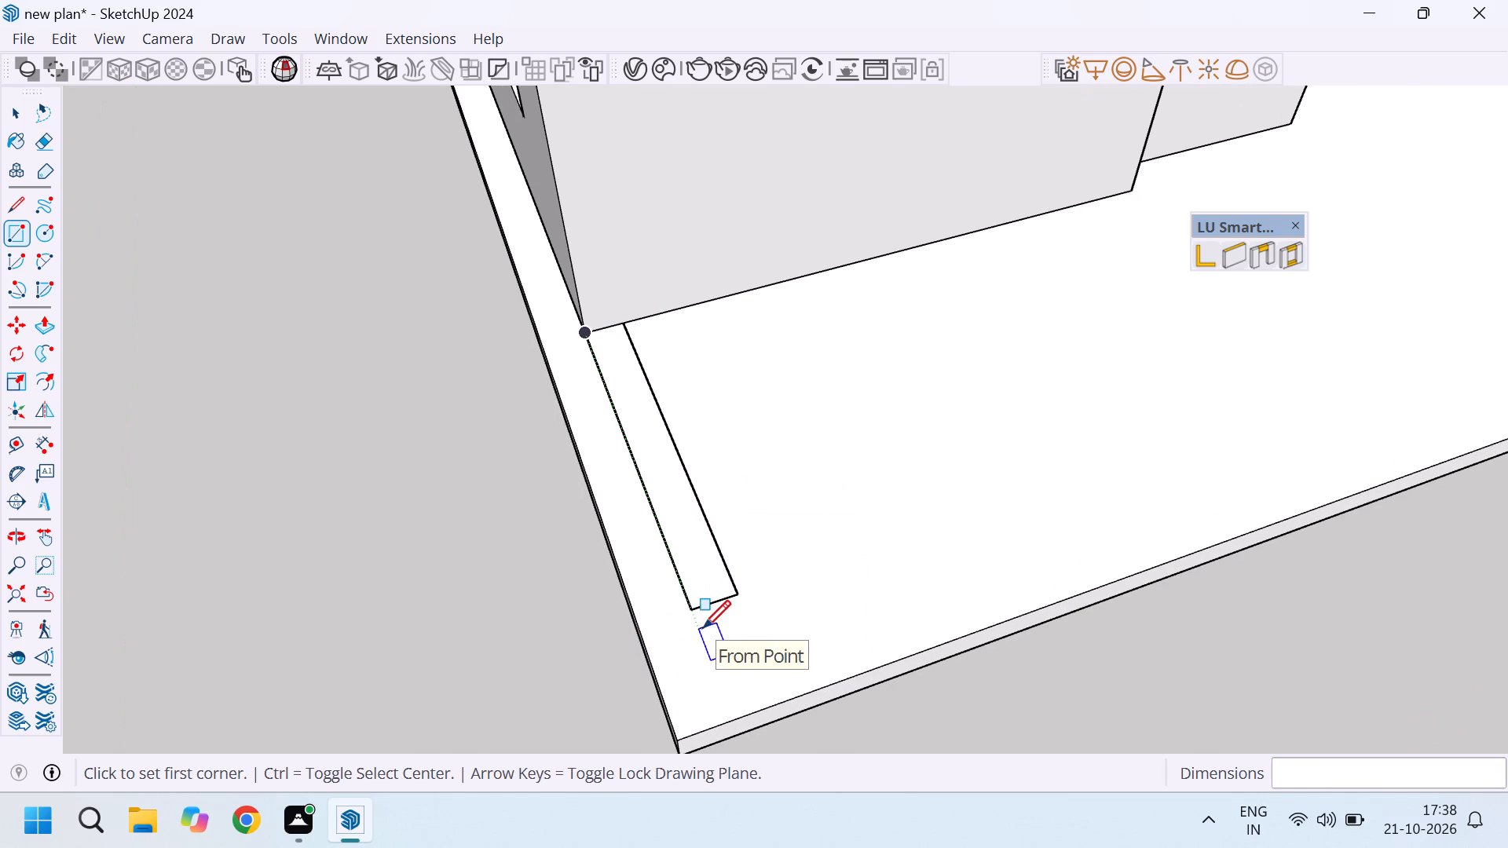
scroll(701, 621, "up", 4)
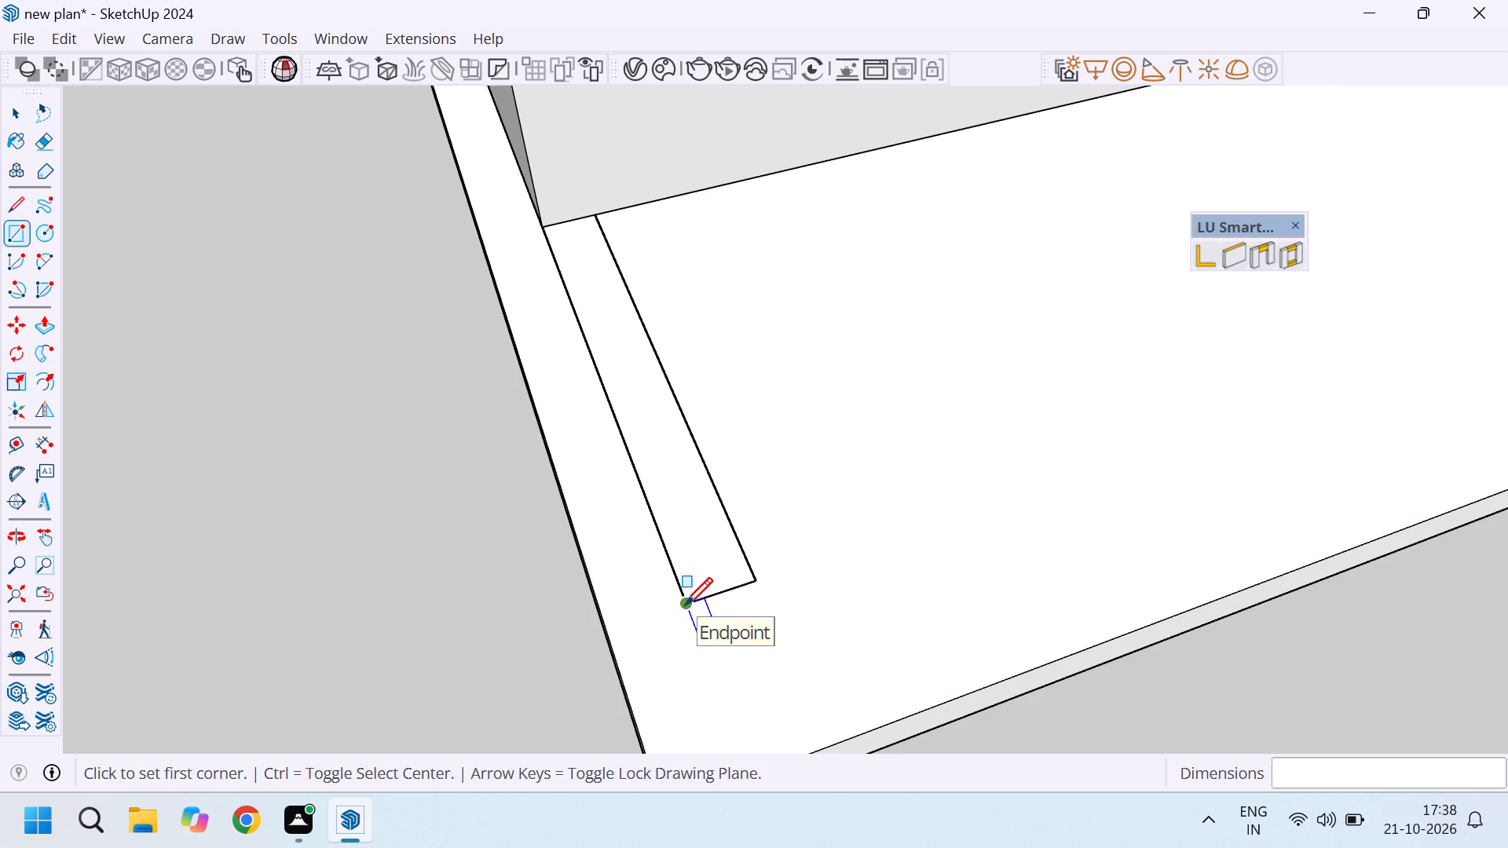
left_click(685, 605)
scroll(1062, 514, "down", 4)
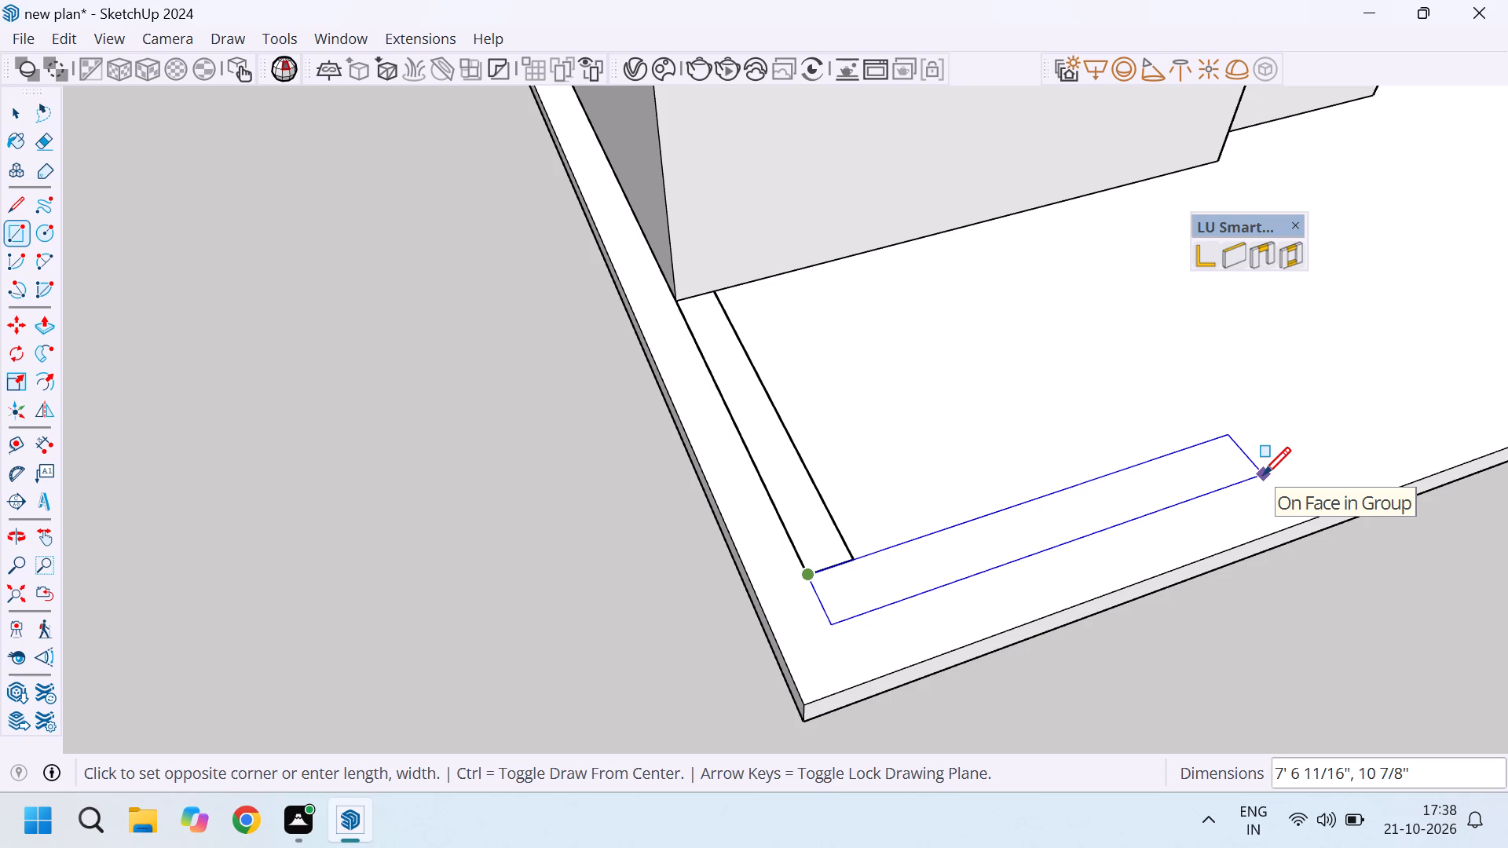
scroll(1291, 466, "down", 5)
scroll(1240, 404, "down", 4)
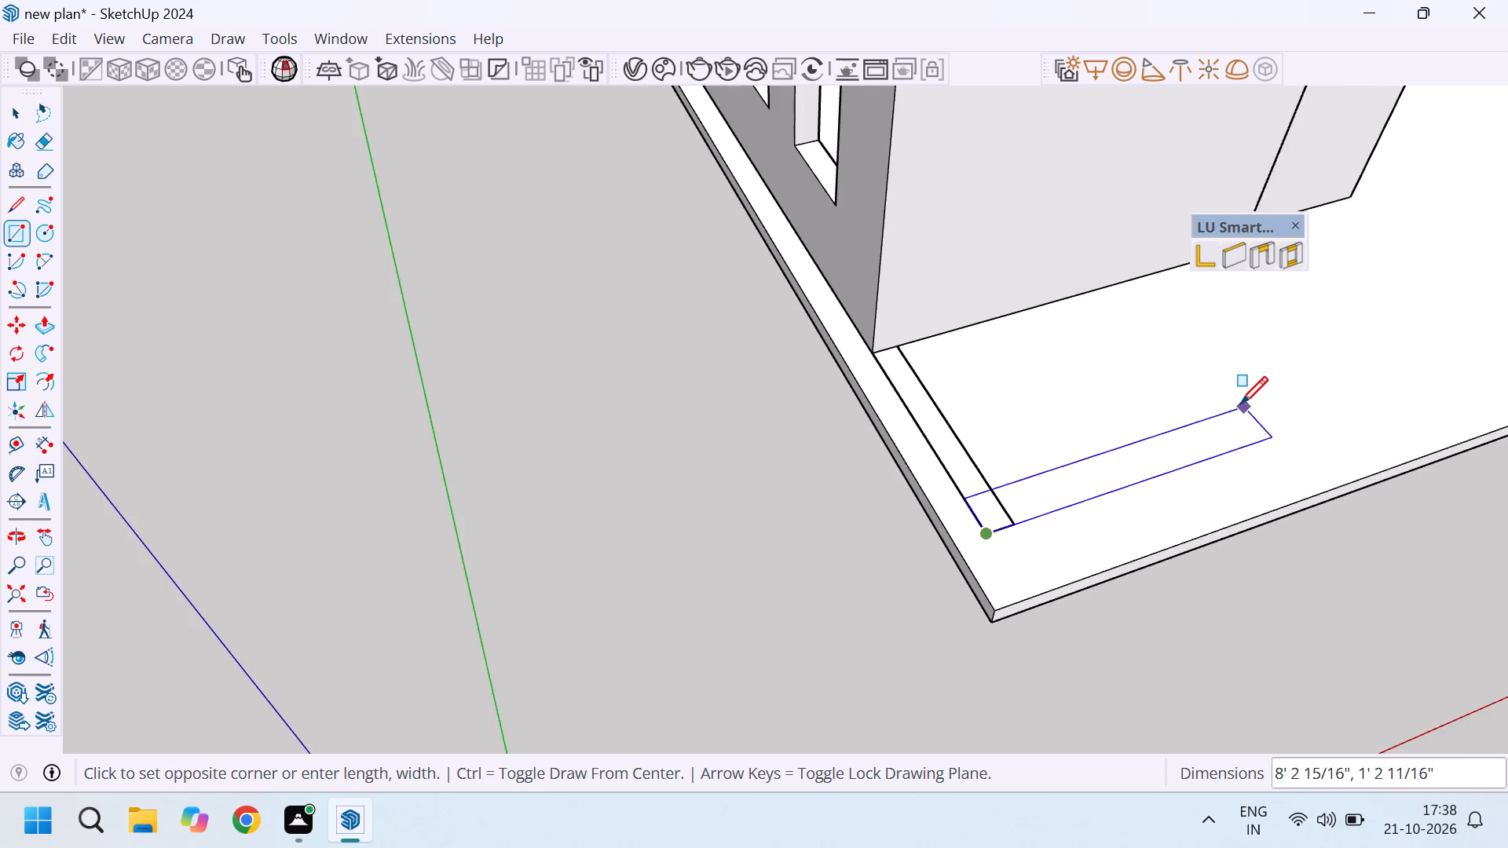
scroll(1240, 404, "down", 1)
scroll(1266, 324, "up", 5)
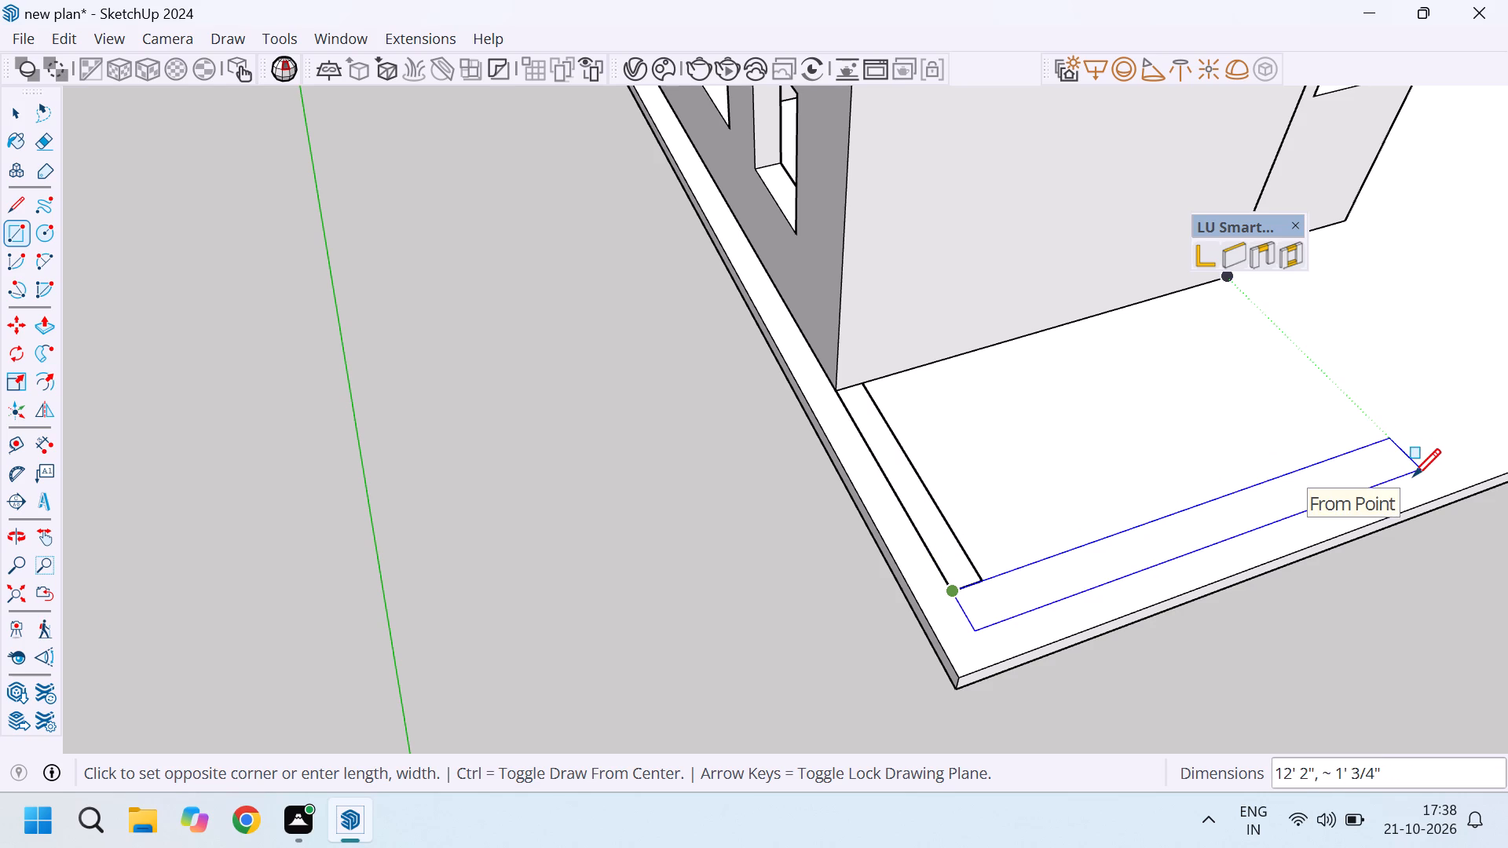
scroll(1413, 476, "up", 5)
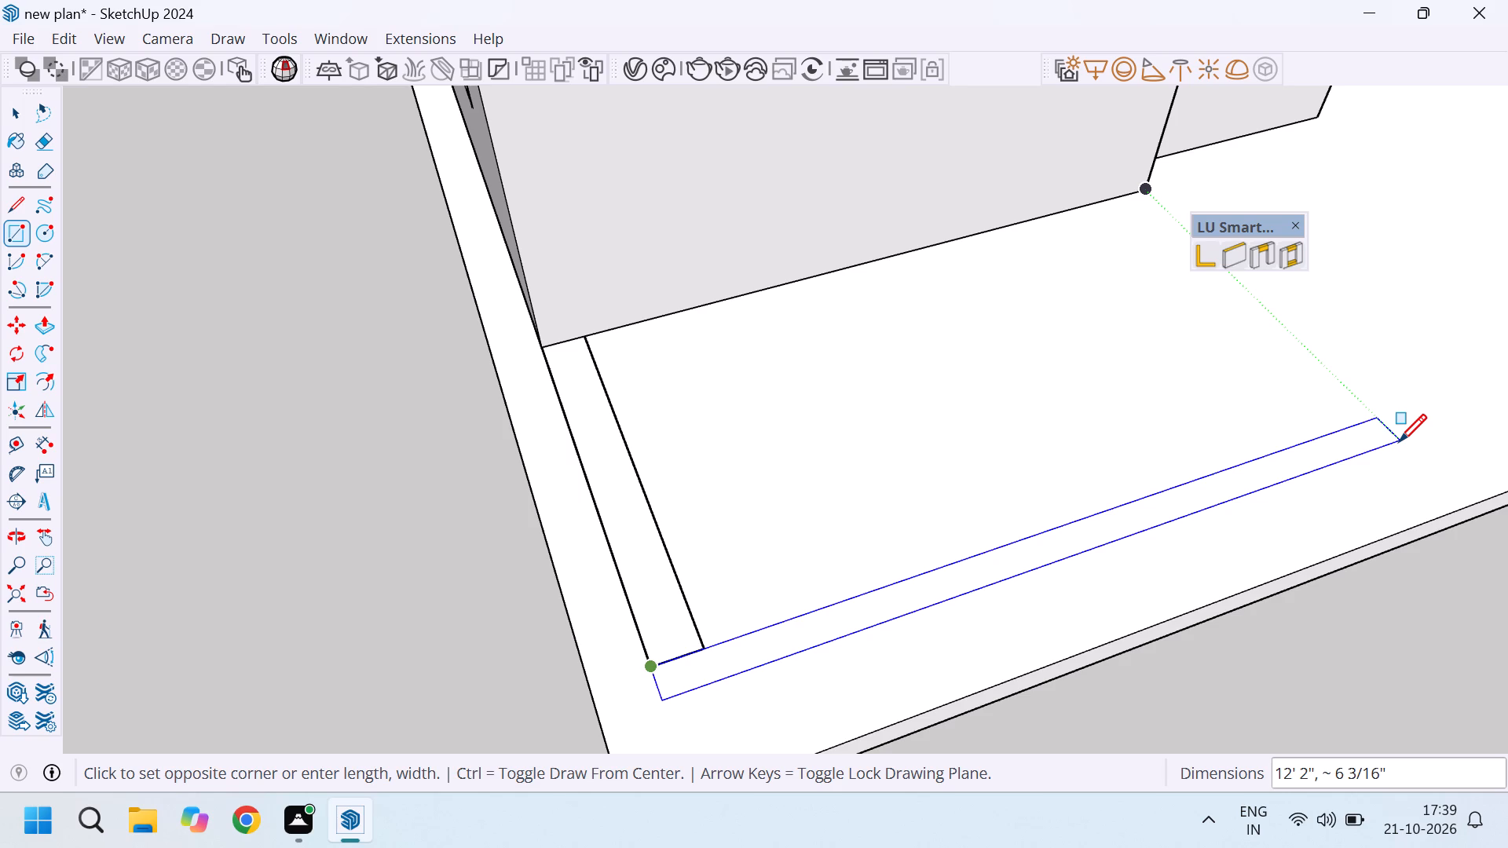
type("12")
type("'2,")
key("6")
key("Return")
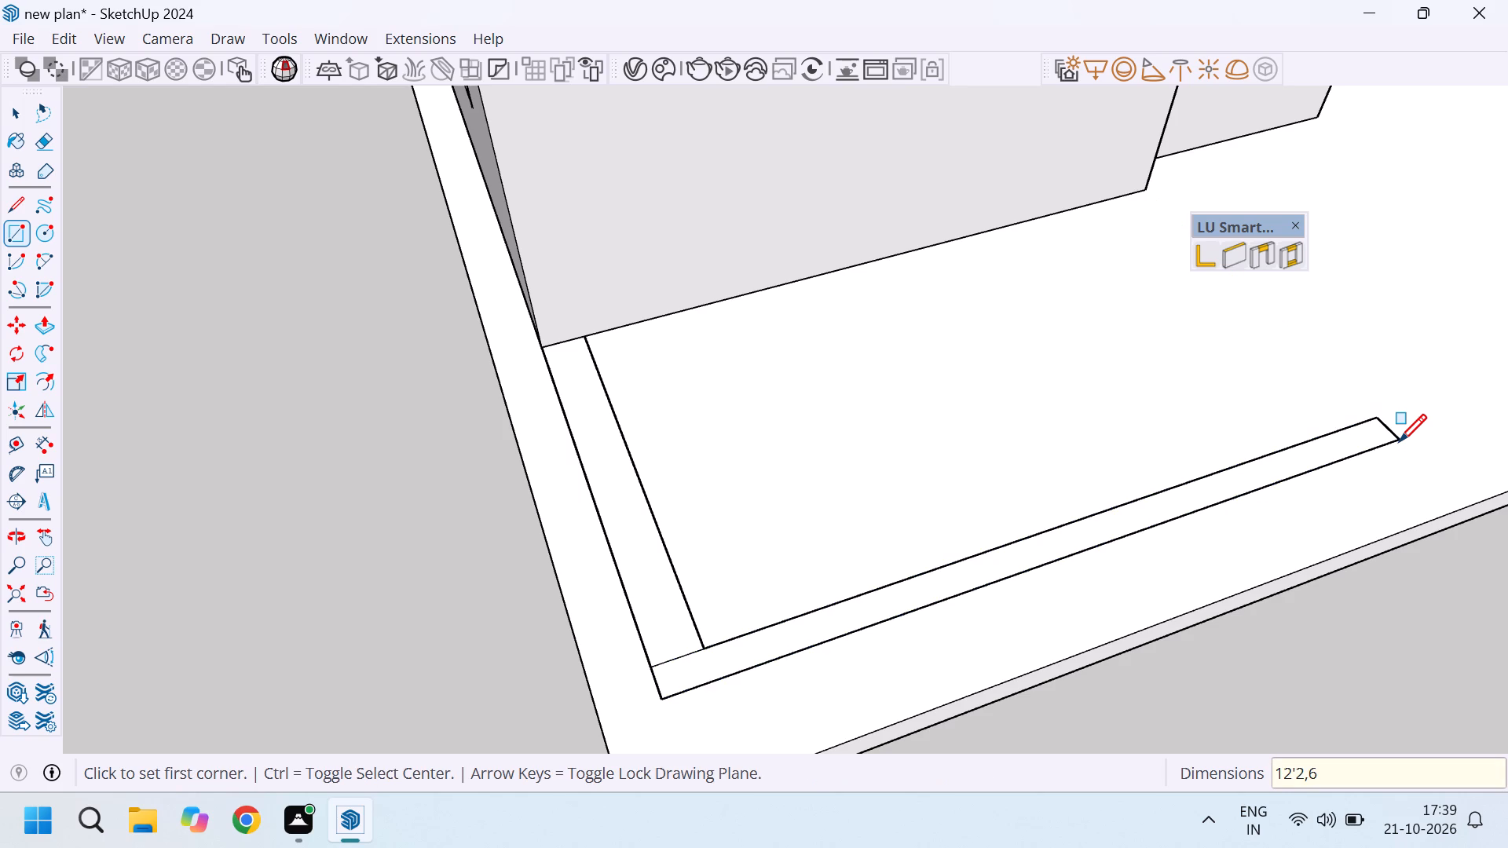
key("space")
Erase the dividing edge between the two strips so they form one L-shaped outline.
scroll(717, 633, "up", 2)
scroll(732, 638, "down", 1)
key("e")
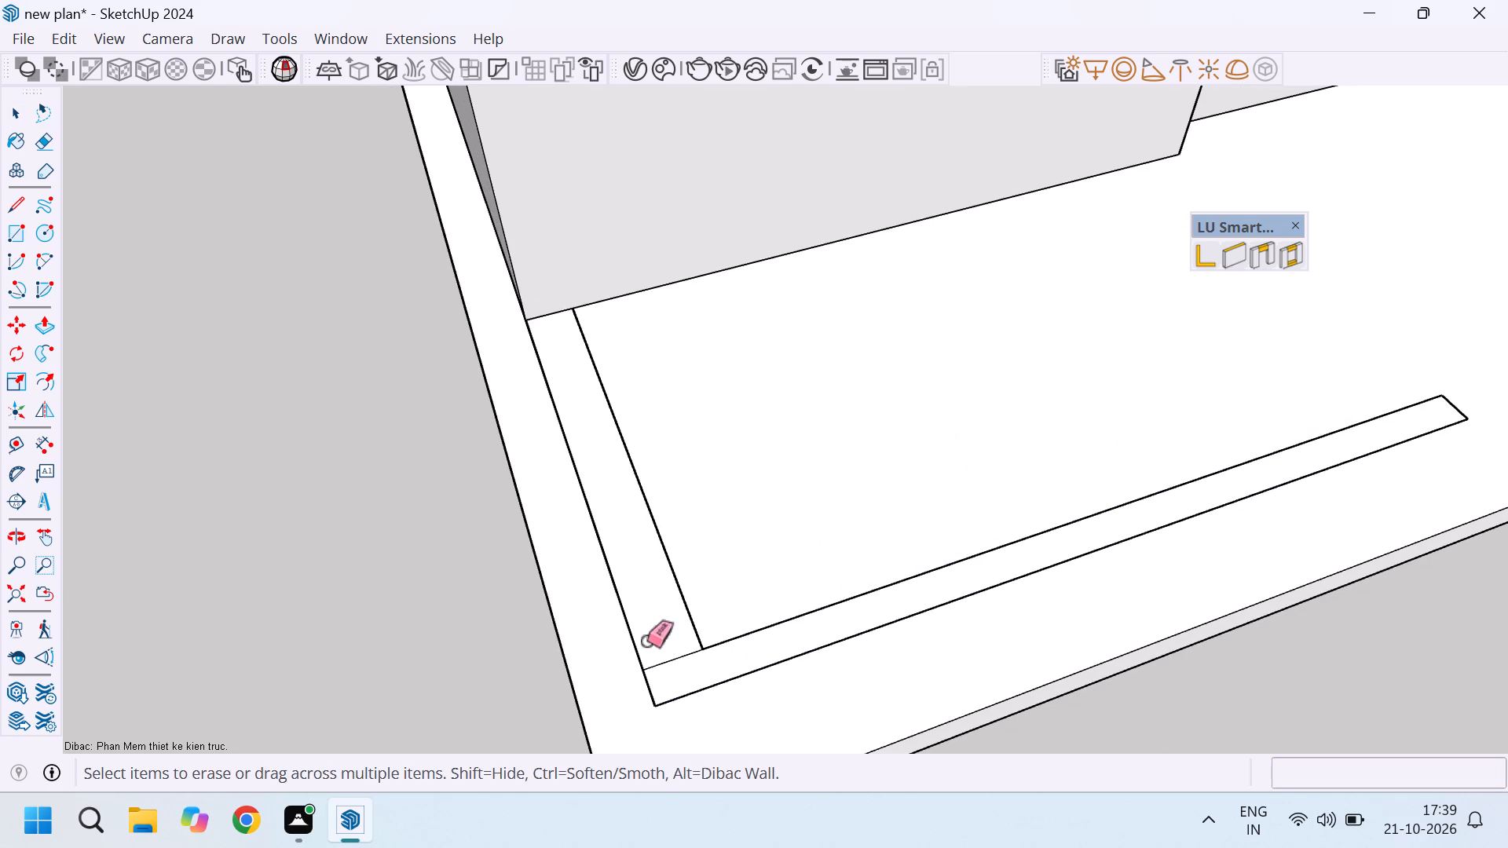
left_click_drag(684, 664, 676, 645)
scroll(647, 616, "down", 3)
scroll(606, 490, "down", 3)
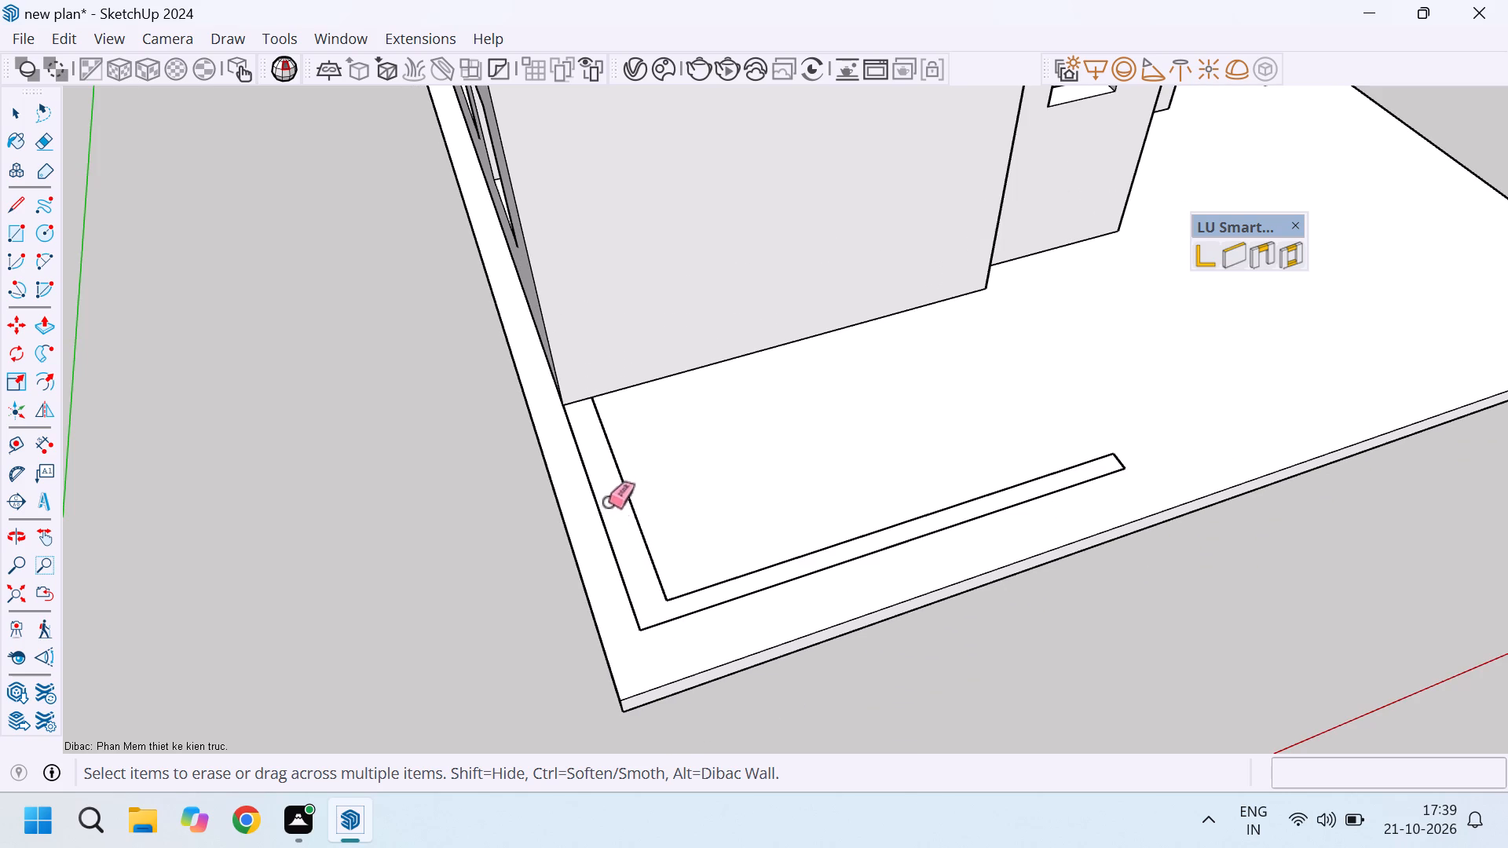
key("space")
Push/Pull the L-shaped outline up 10' to the top of the existing house walls.
key("p")
left_click(628, 535)
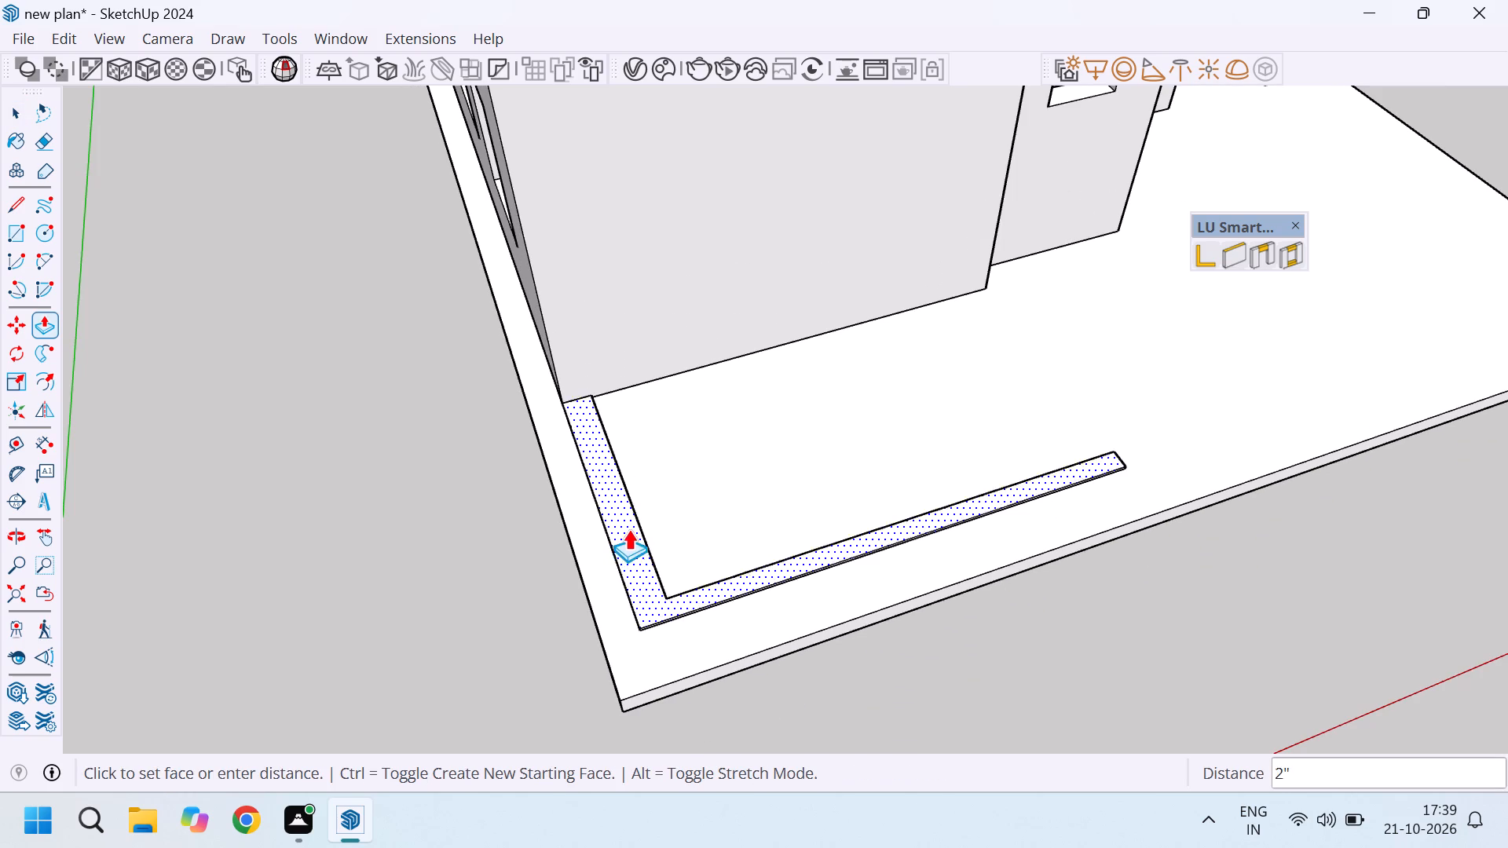
scroll(628, 529, "down", 7)
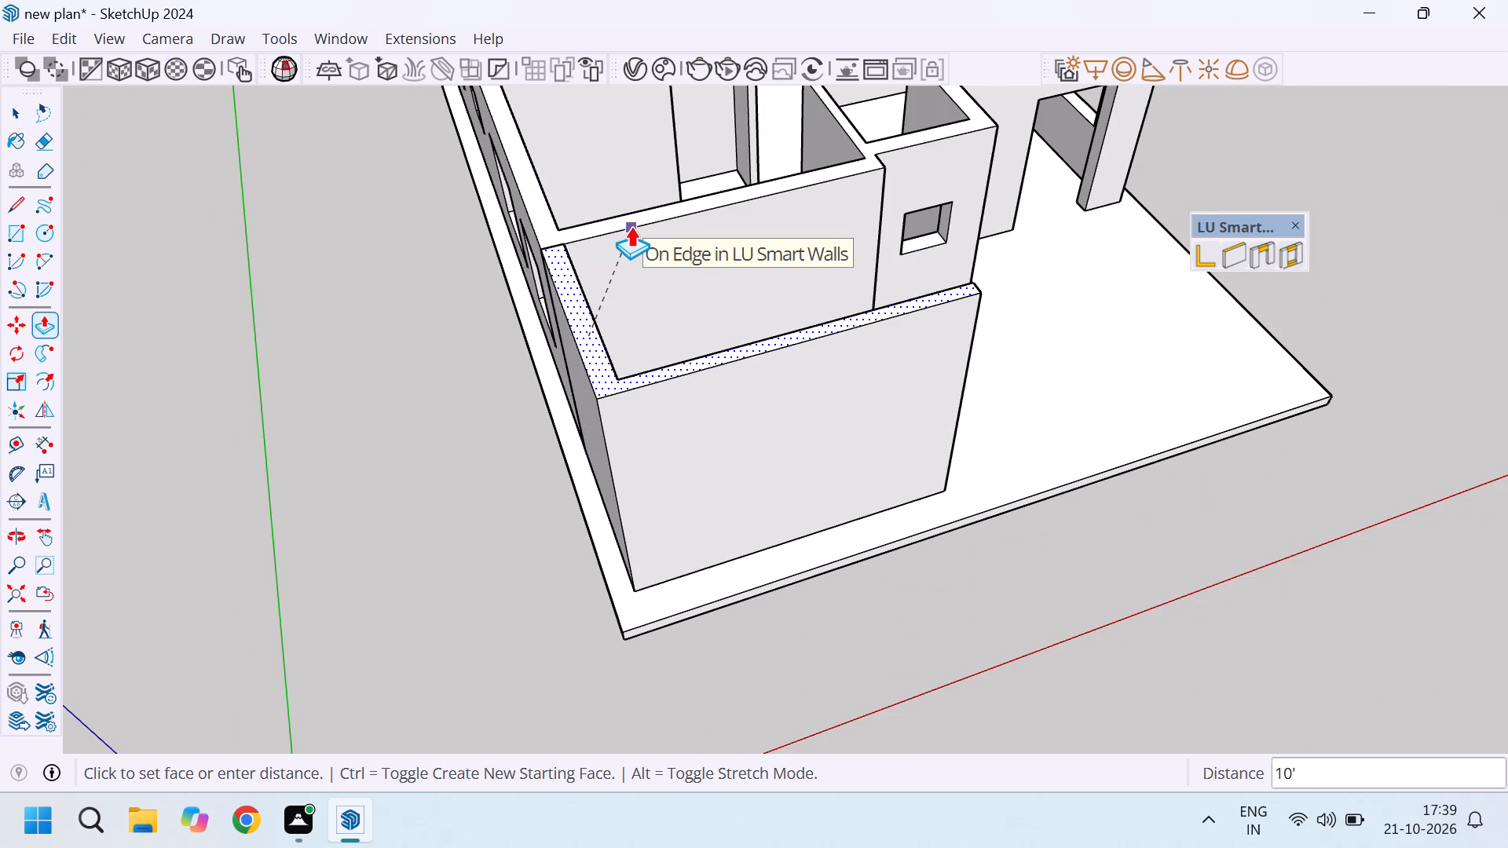
left_click(631, 226)
scroll(639, 285, "down", 6)
key("space")
Examine the new L-shaped front wall and the open slab area between it and the house from several angles.
middle_click_drag(877, 371, 696, 418)
scroll(624, 380, "down", 4)
middle_click_drag(829, 413, 650, 408)
scroll(742, 350, "up", 8)
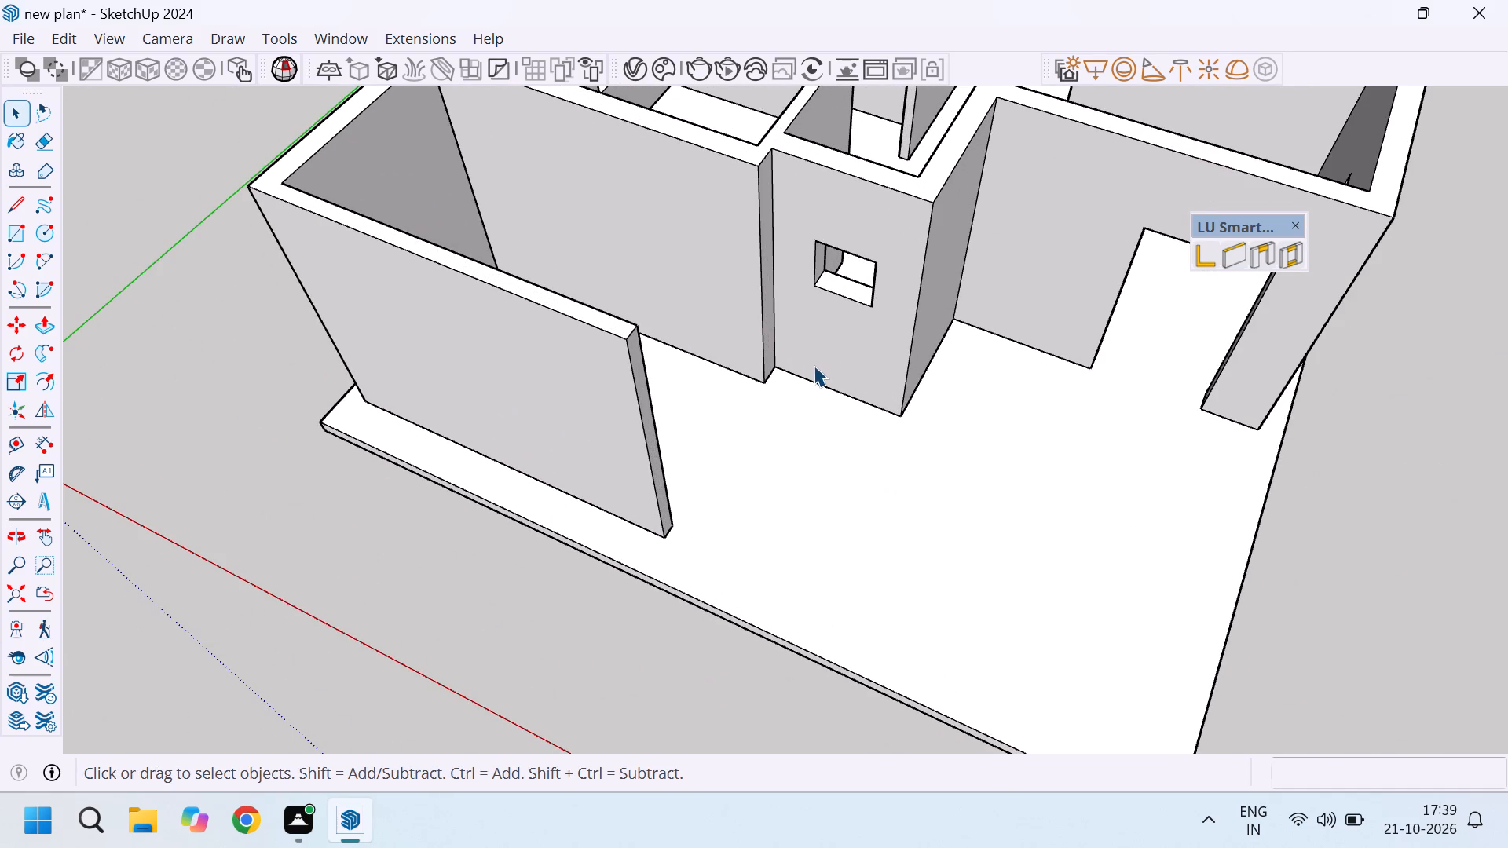
scroll(642, 356, "down", 2)
middle_click_drag(715, 415, 591, 444)
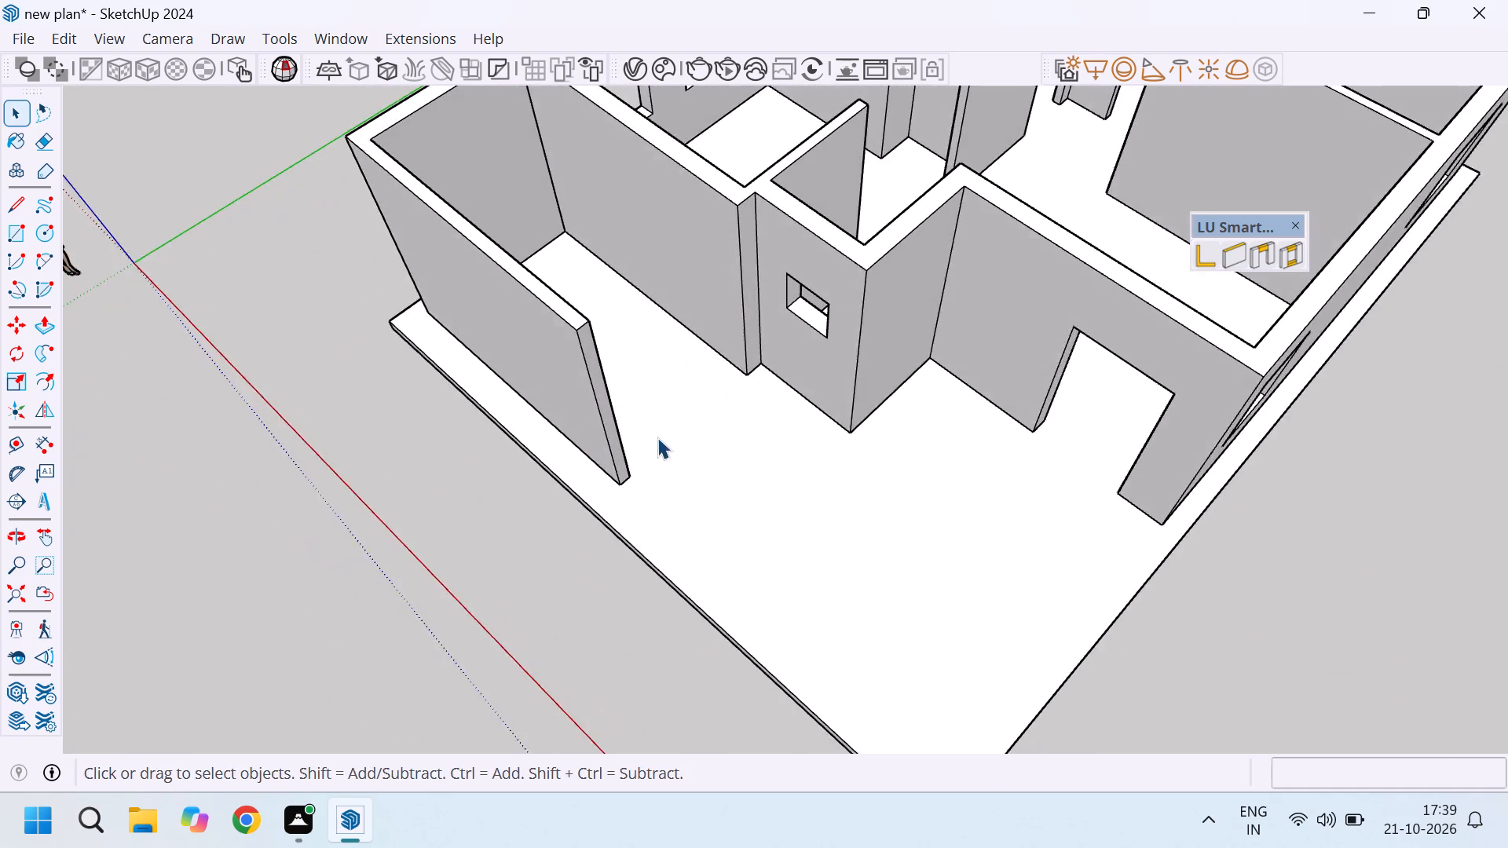
scroll(657, 422, "up", 4)
middle_click_drag(687, 466, 580, 471)
scroll(655, 459, "down", 2)
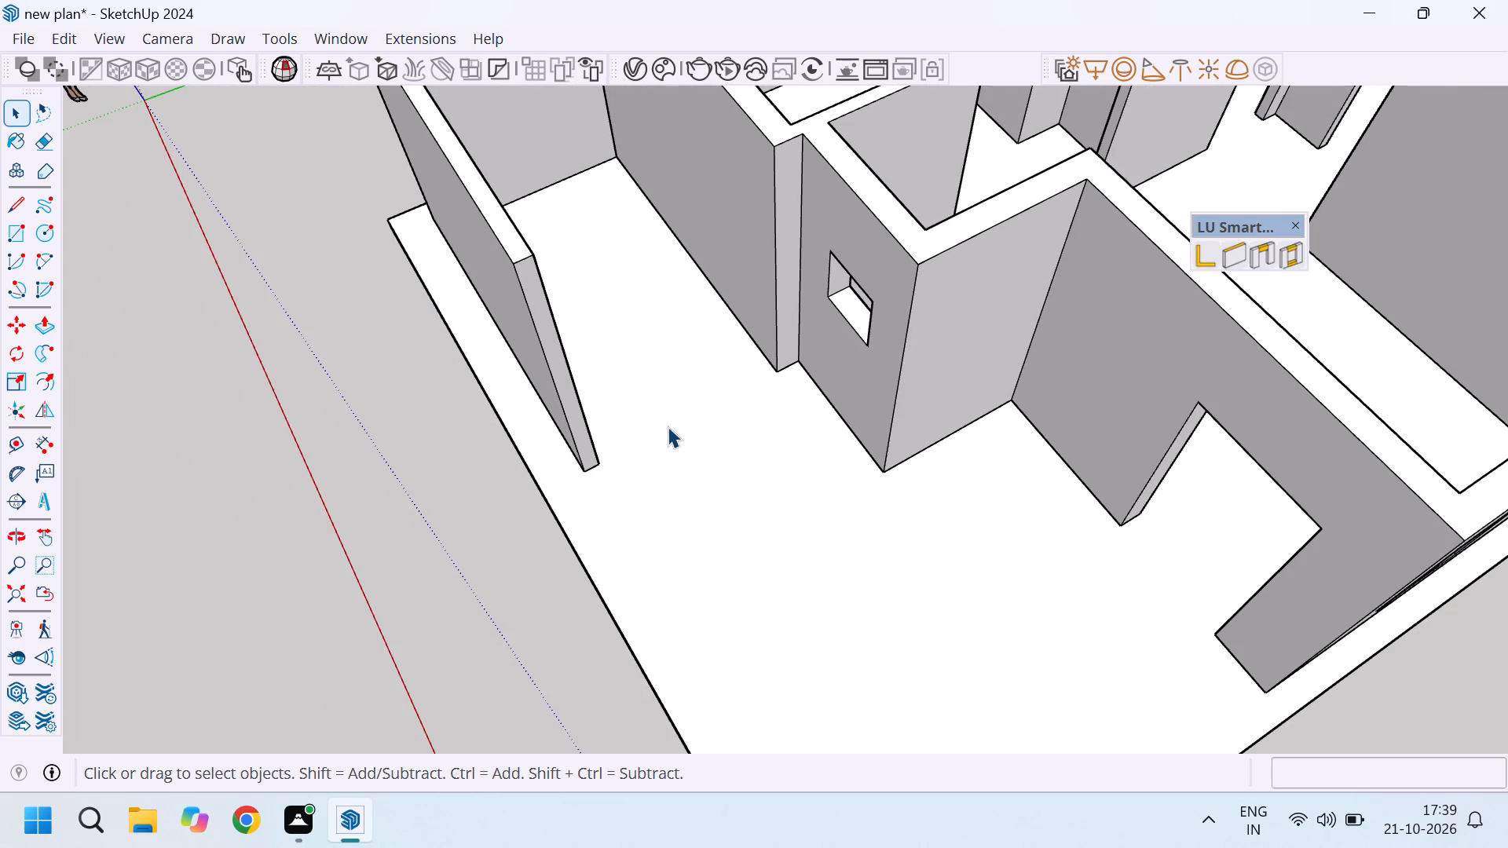
scroll(668, 424, "up", 3)
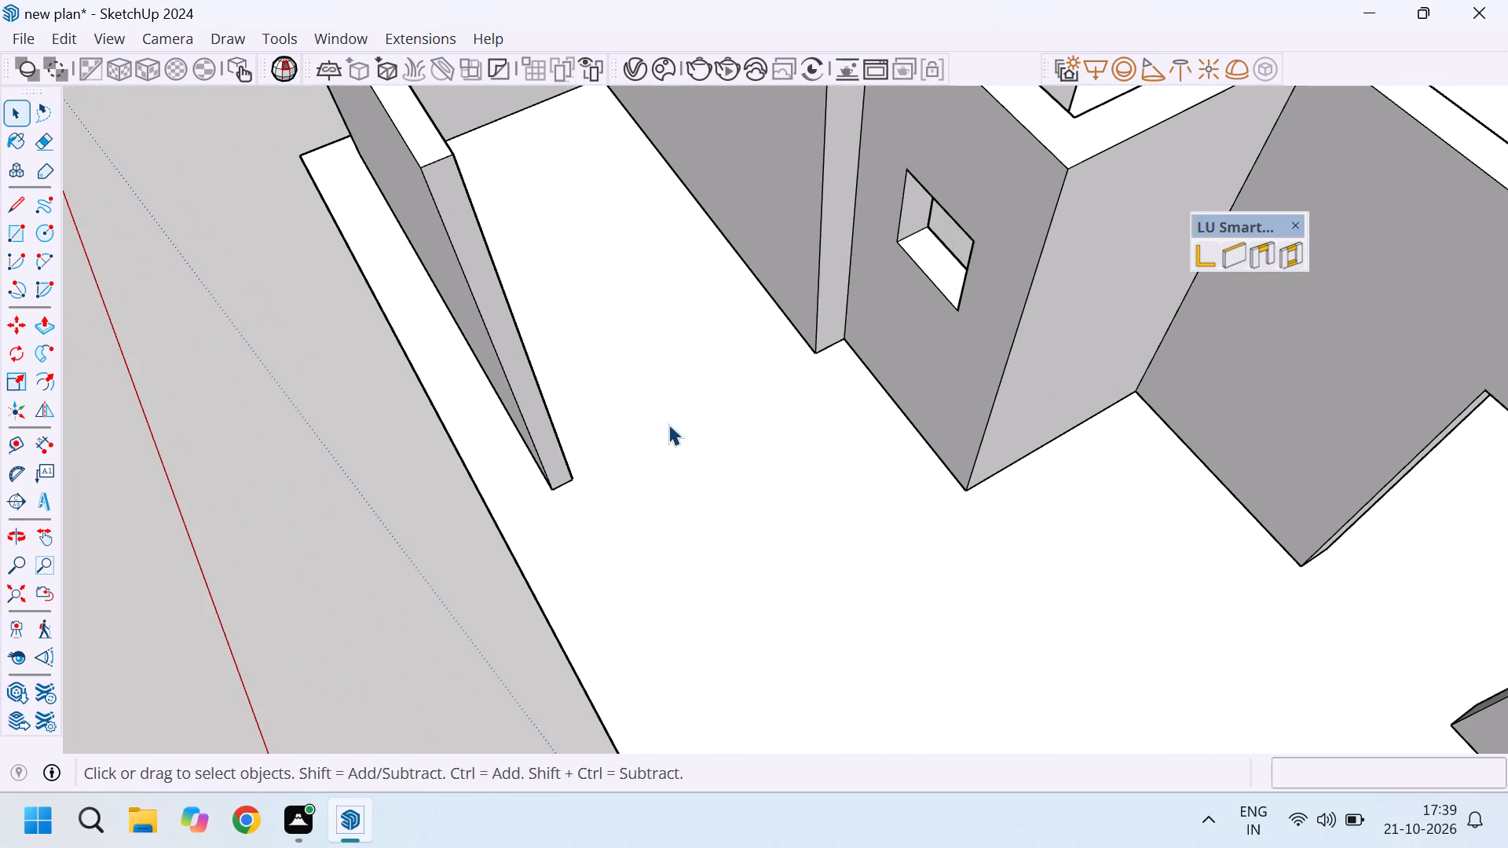
scroll(668, 423, "down", 3)
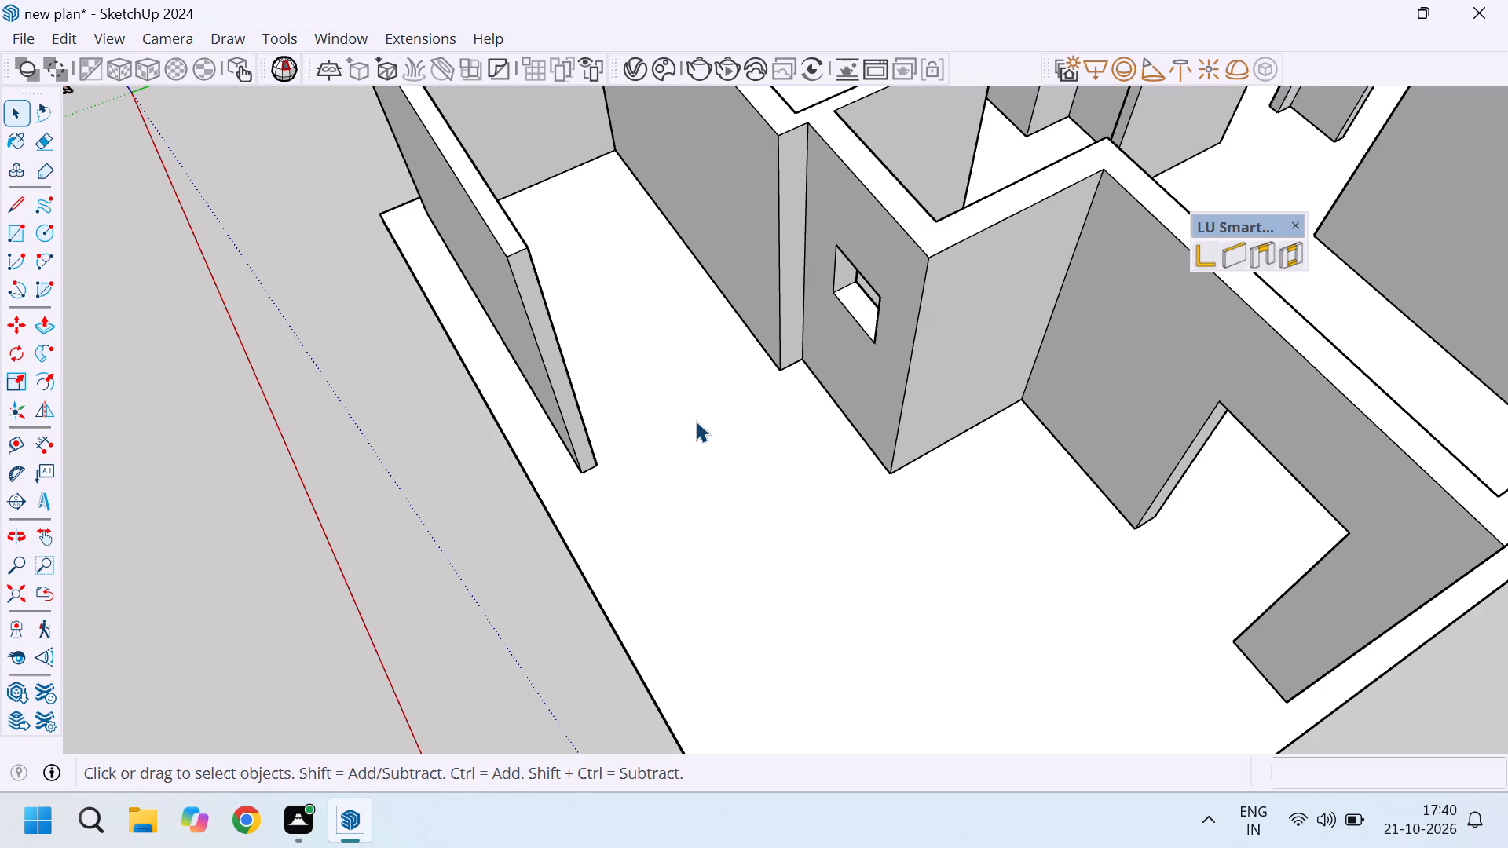
scroll(730, 456, "down", 10)
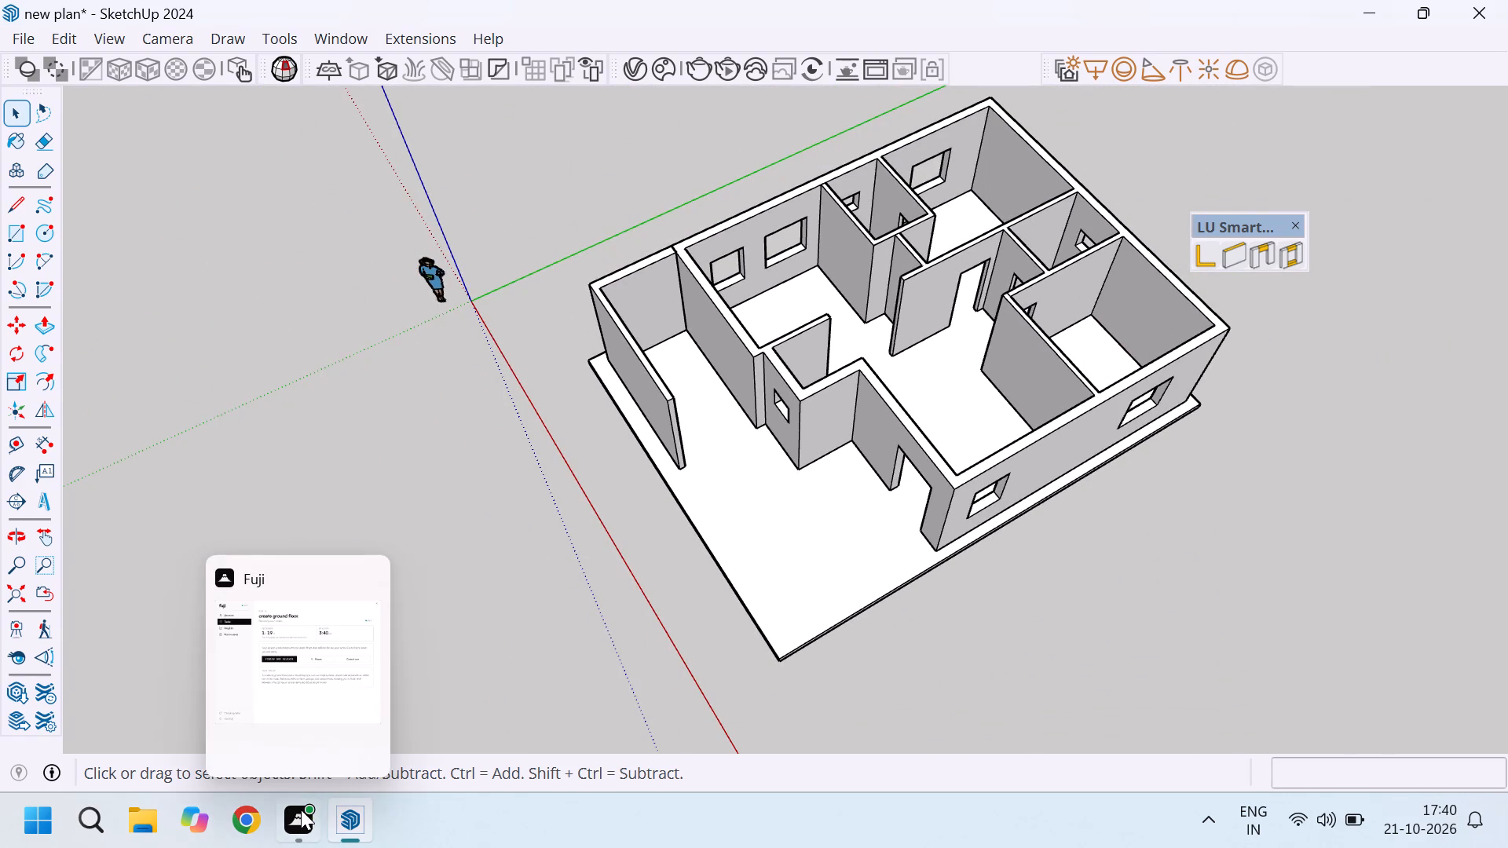
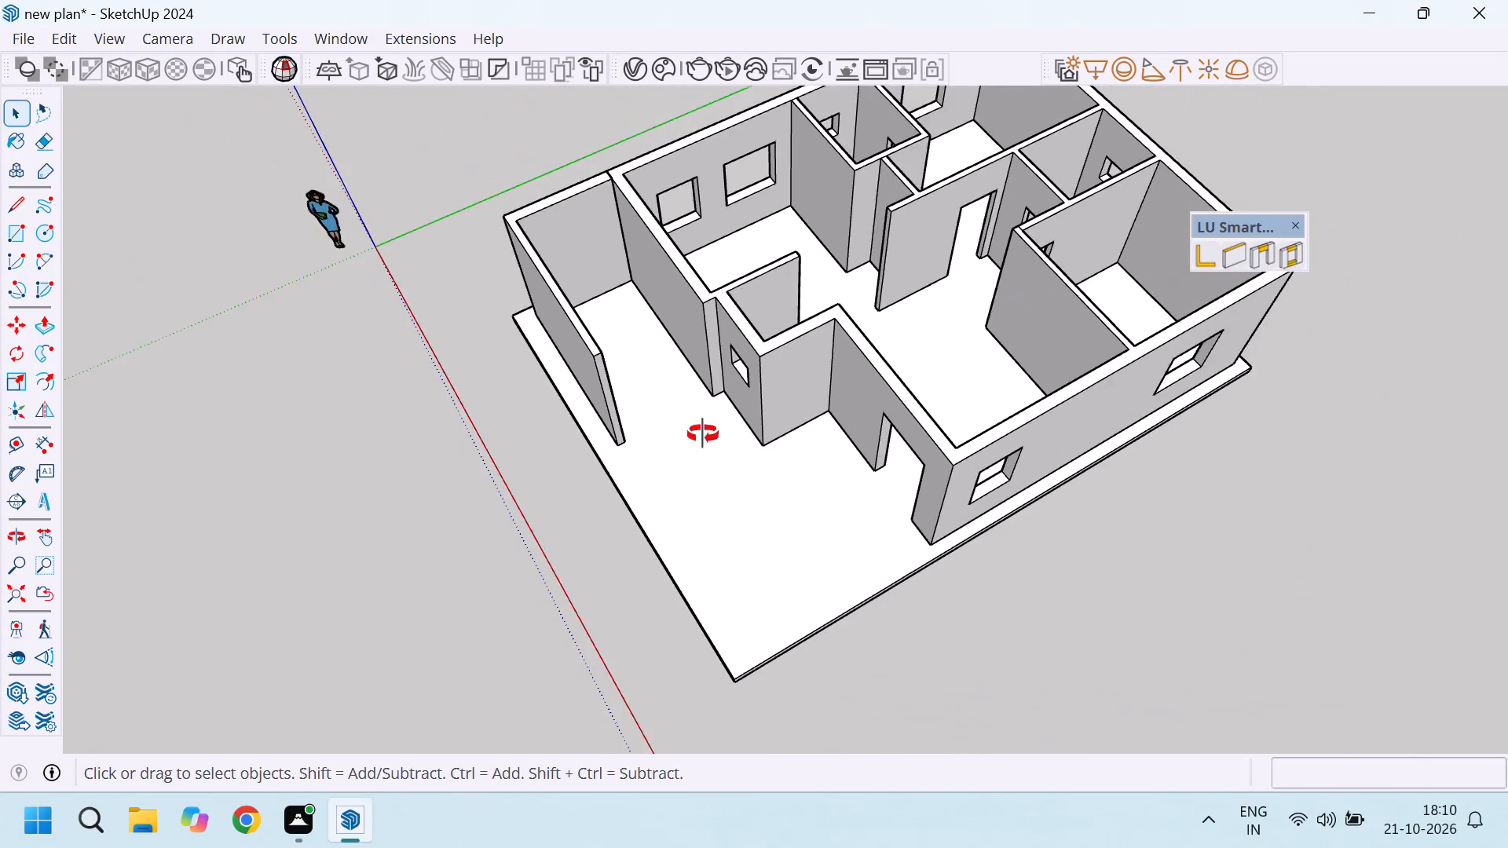
Examine the front porch floor and the surrounding walls of the house model from several angles.
scroll(651, 365, "up", 2)
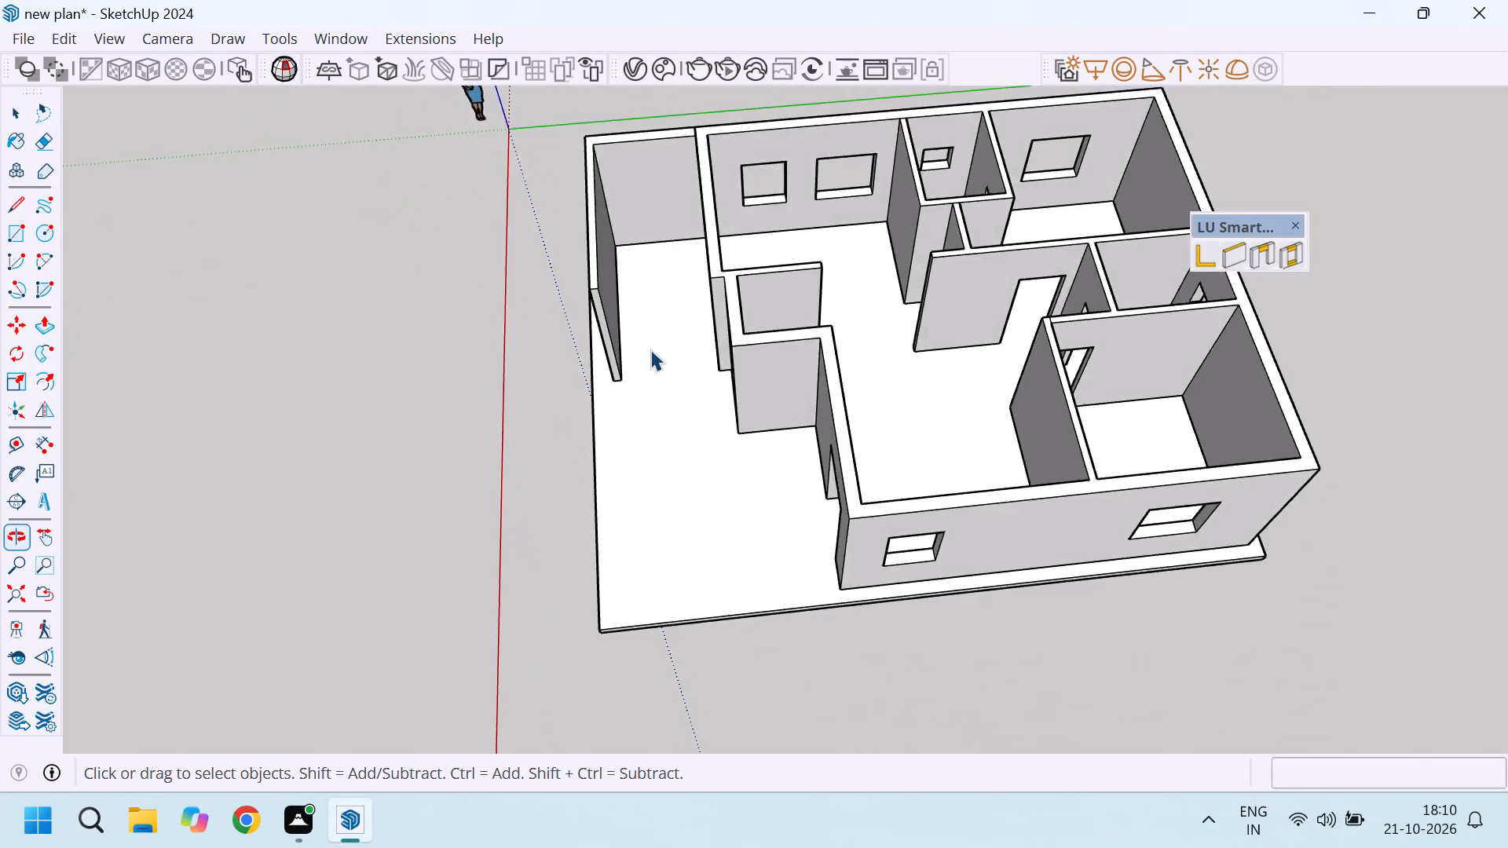
scroll(650, 349, "up", 8)
middle_click_drag(712, 364, 824, 273)
middle_click(829, 270)
scroll(624, 359, "down", 5)
middle_click_drag(592, 479, 966, 249)
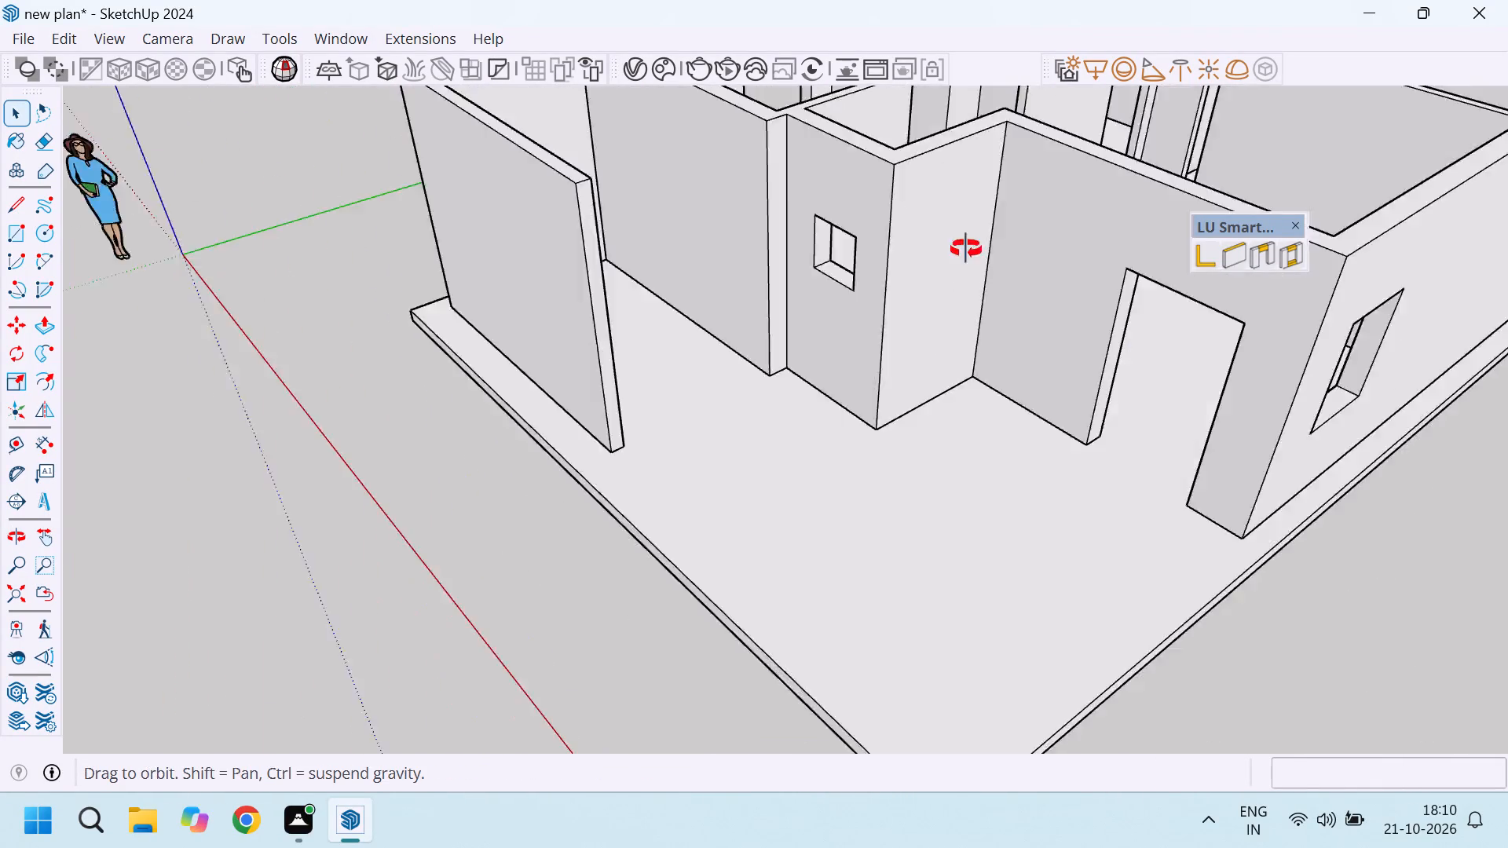
middle_click_drag(966, 249, 983, 235)
scroll(898, 233, "down", 6)
scroll(880, 316, "up", 4)
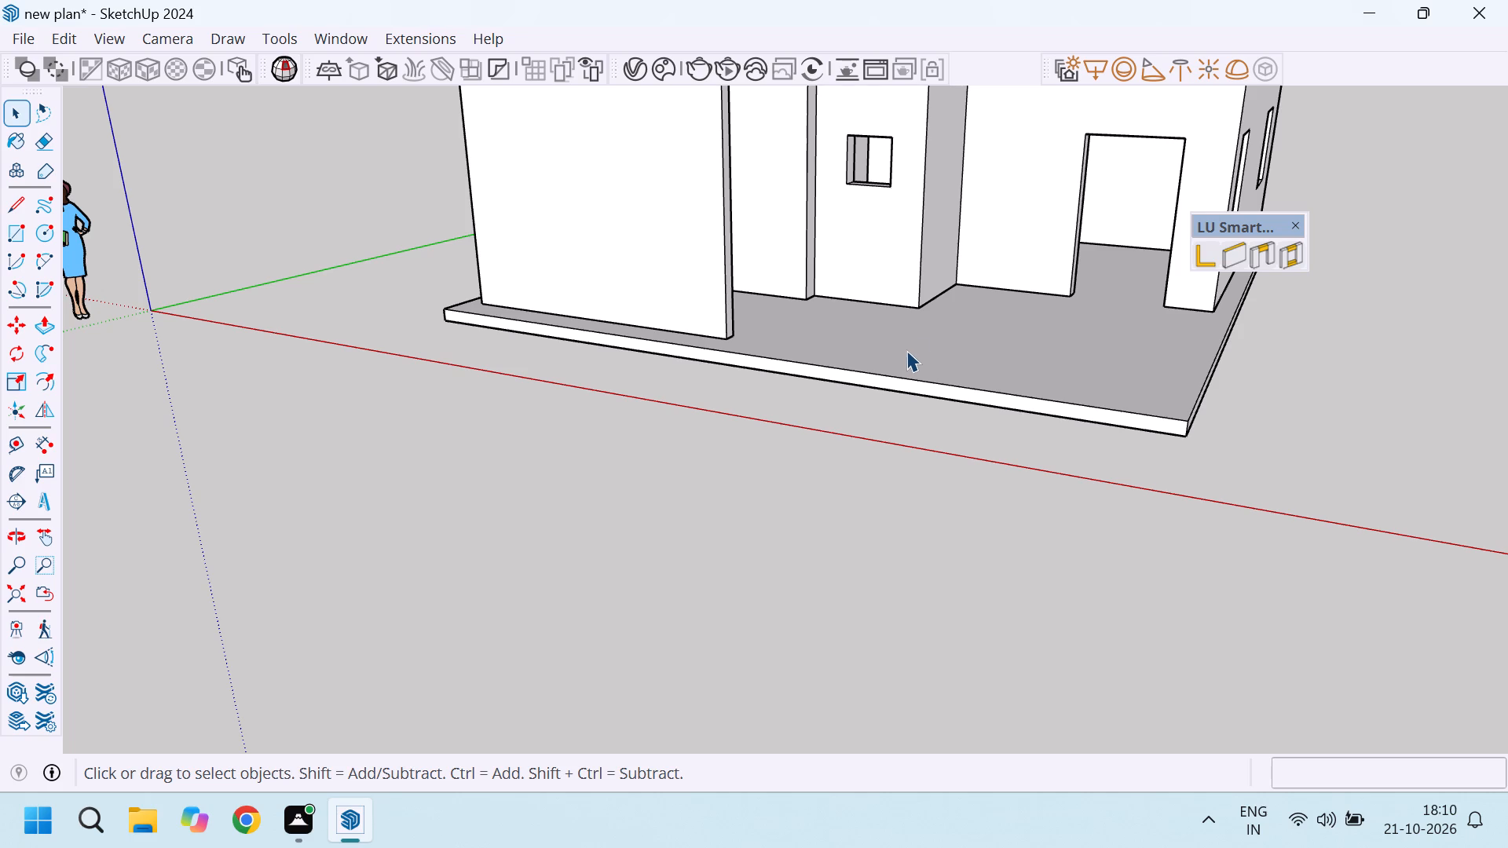
scroll(898, 305, "up", 1)
scroll(895, 305, "down", 4)
scroll(764, 391, "down", 5)
middle_click_drag(888, 370, 778, 486)
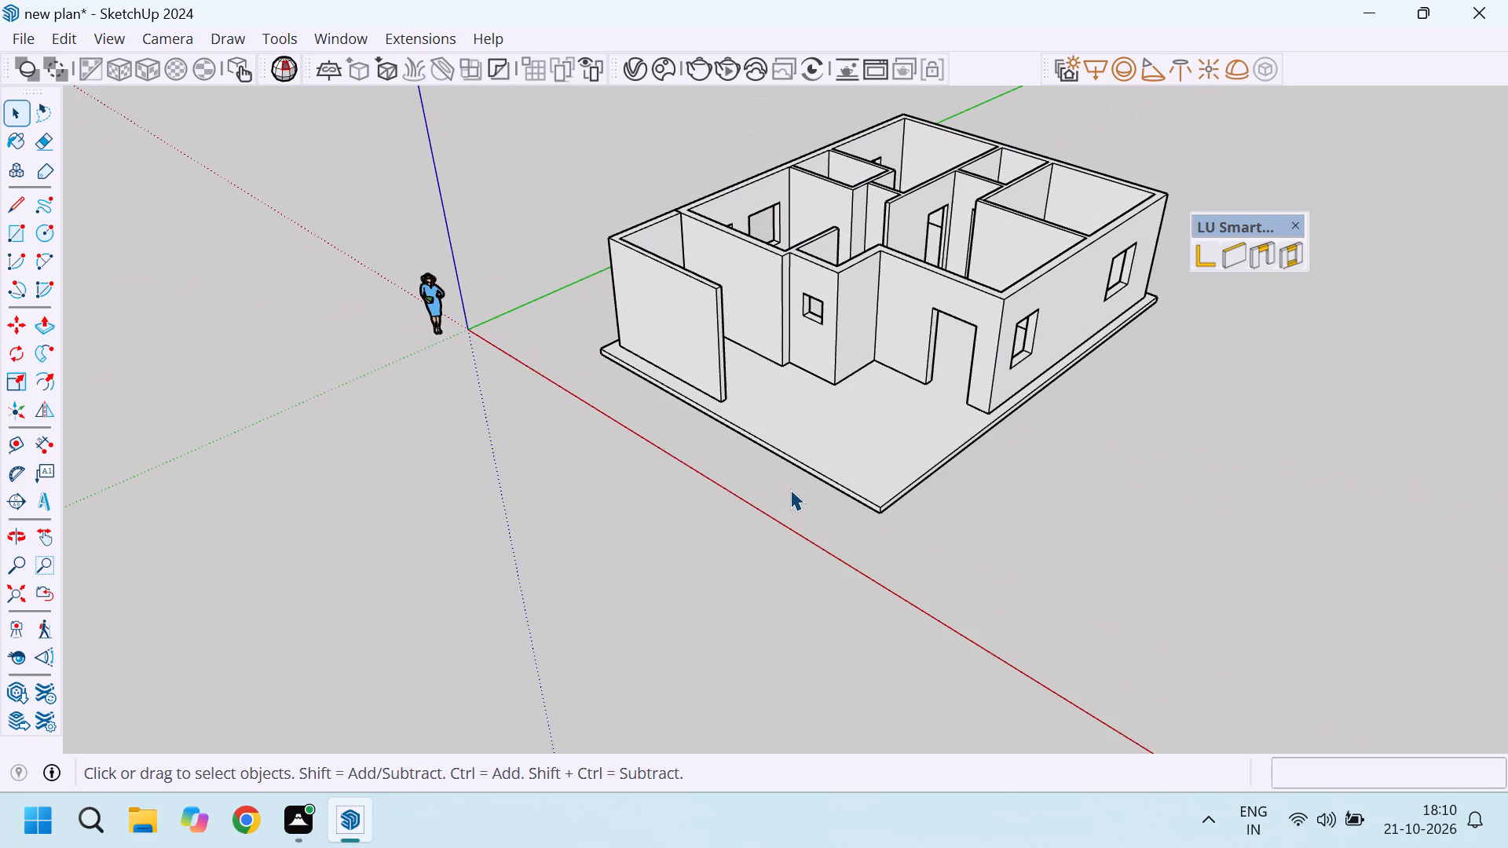
scroll(777, 438, "up", 5)
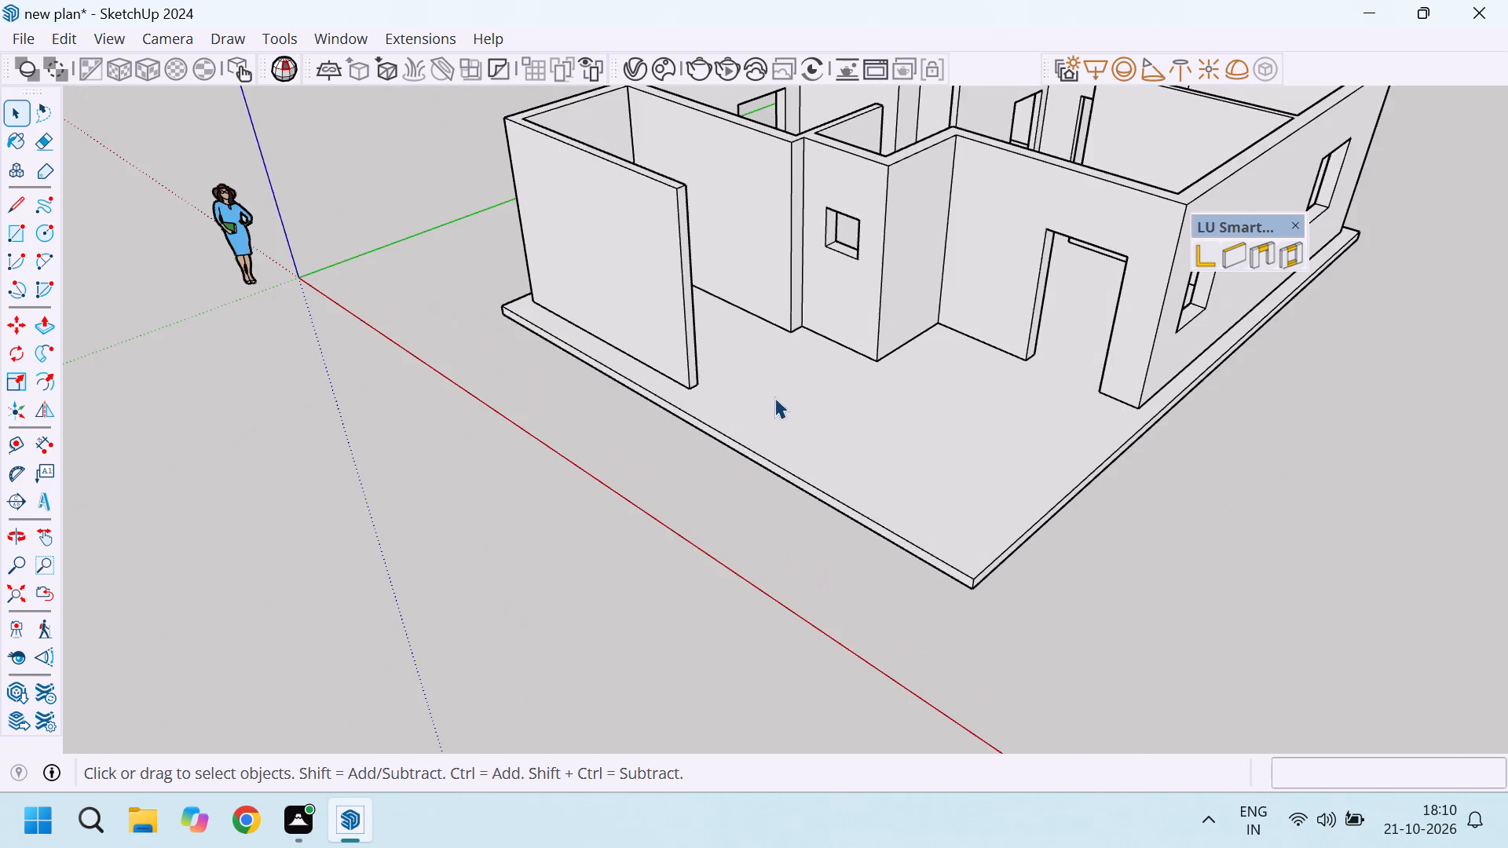
middle_click_drag(743, 422, 653, 500)
scroll(738, 406, "up", 6)
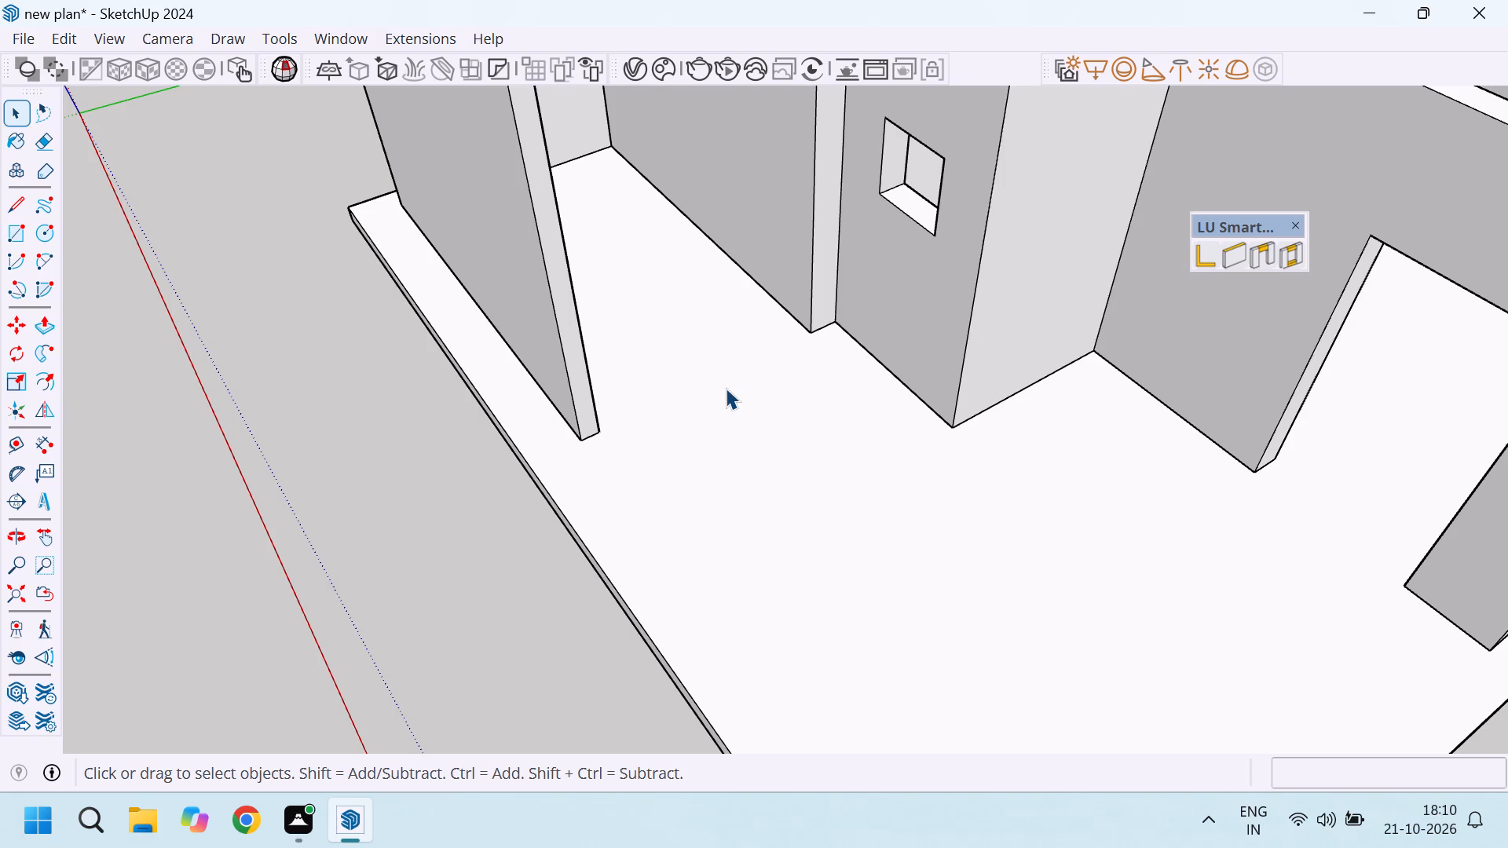
scroll(751, 365, "up", 4)
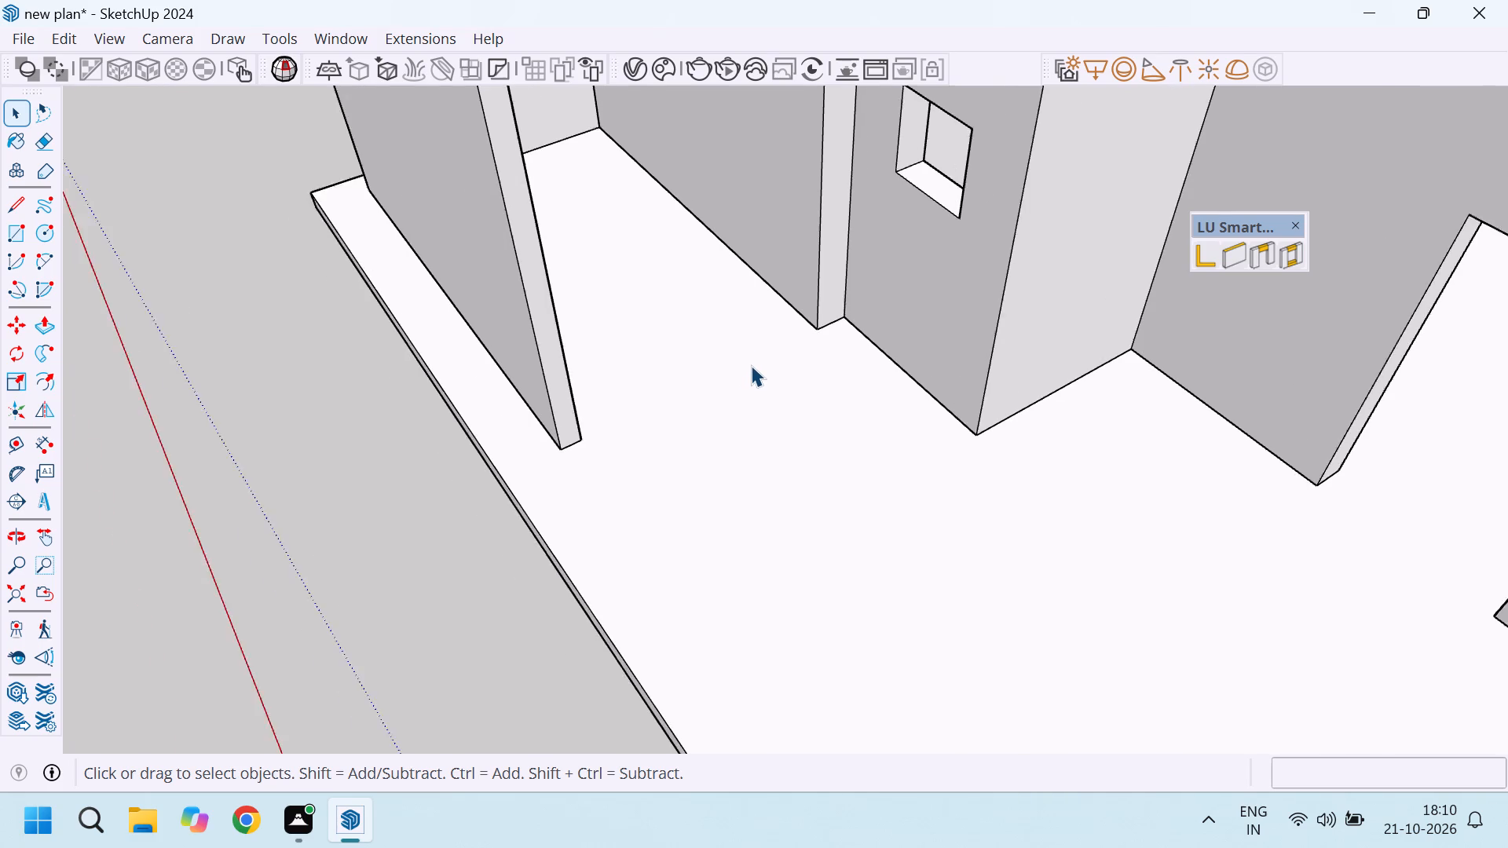
scroll(751, 365, "up", 1)
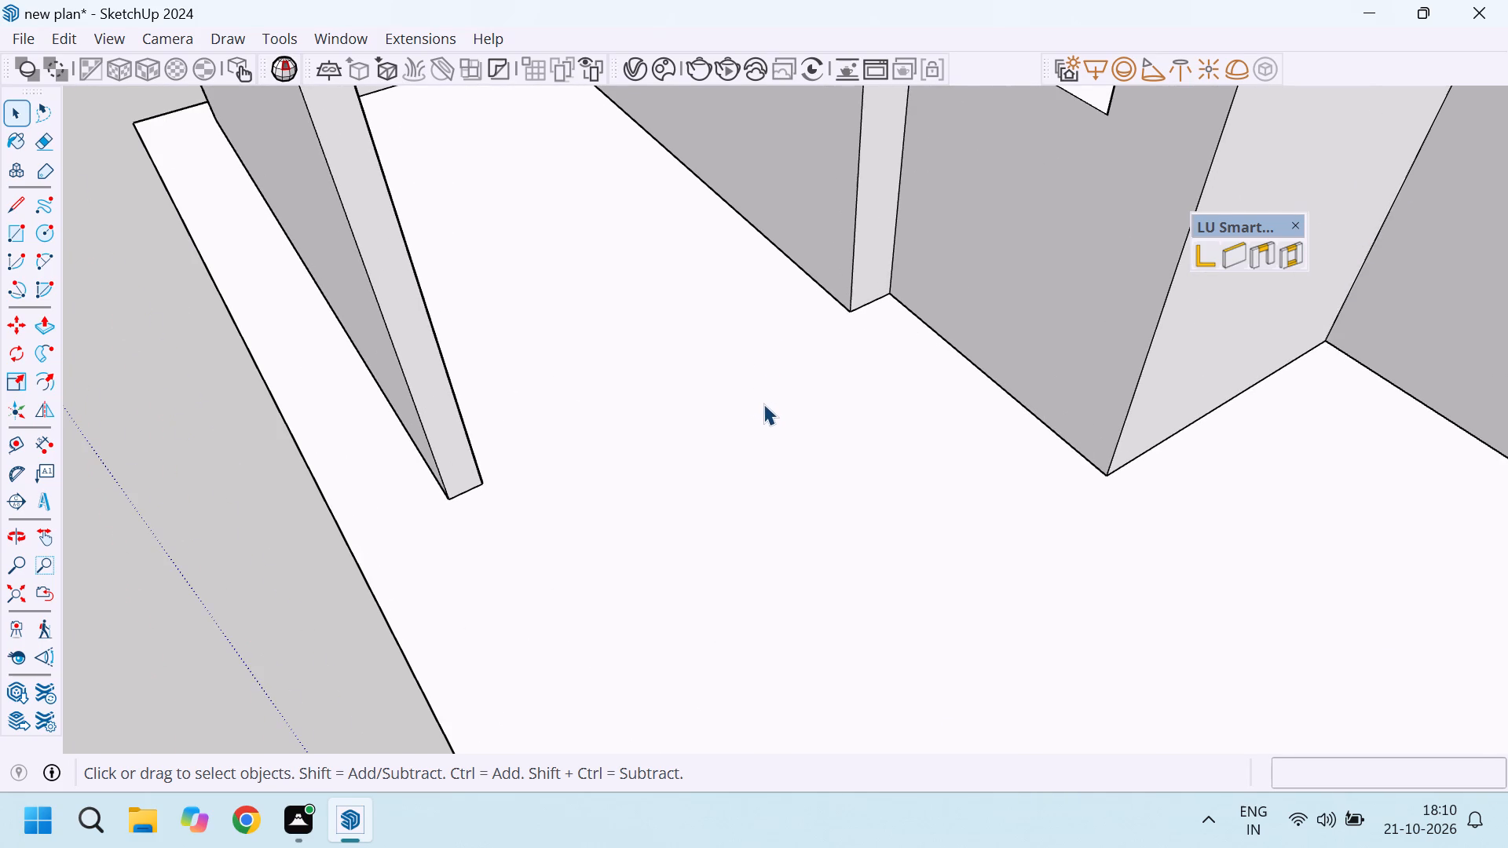
scroll(767, 405, "down", 4)
scroll(772, 368, "up", 3)
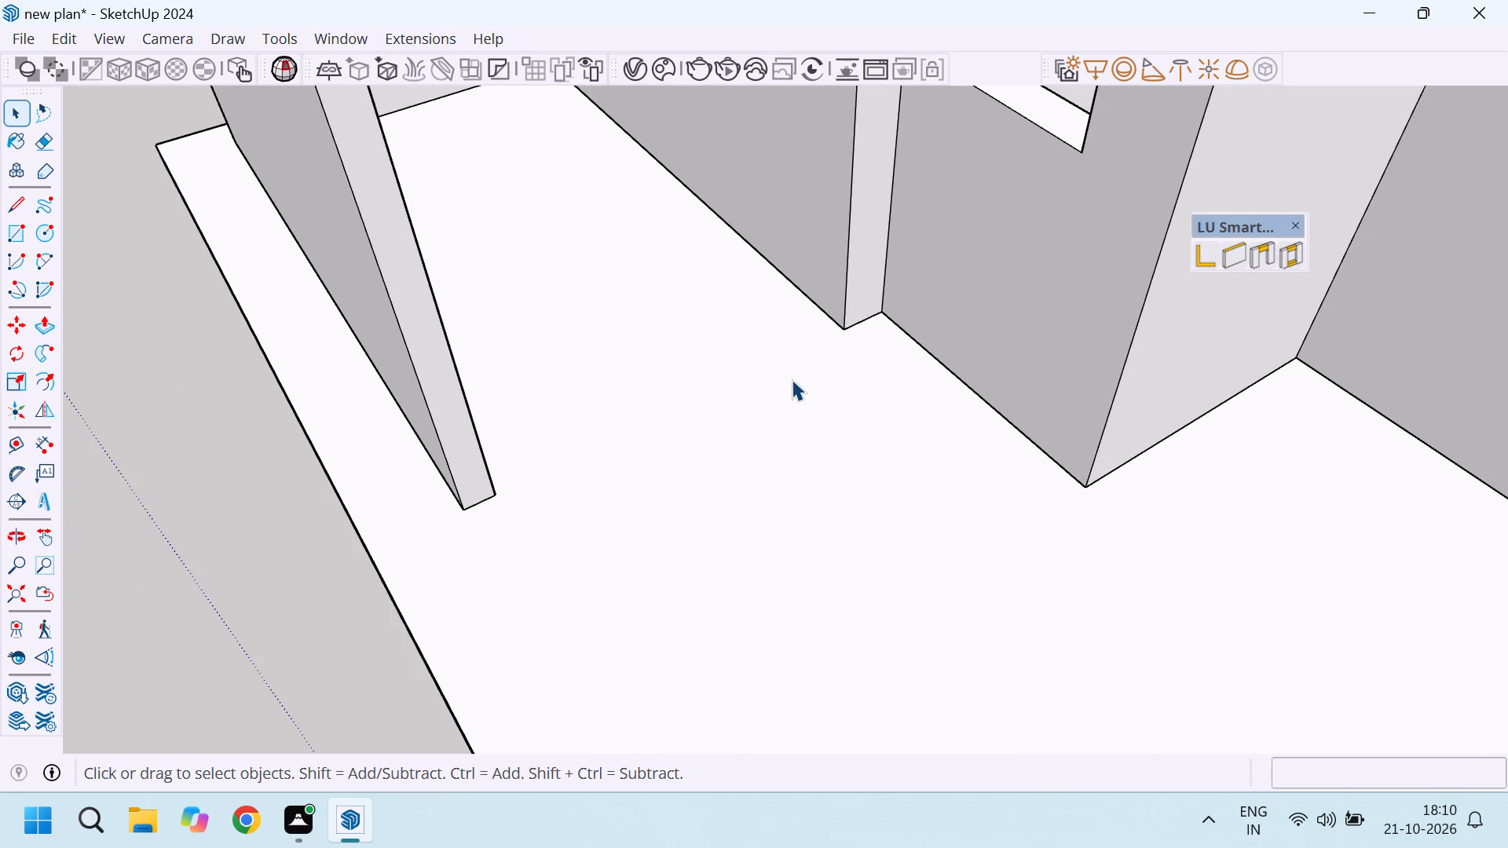
scroll(792, 390, "down", 4)
scroll(796, 364, "up", 3)
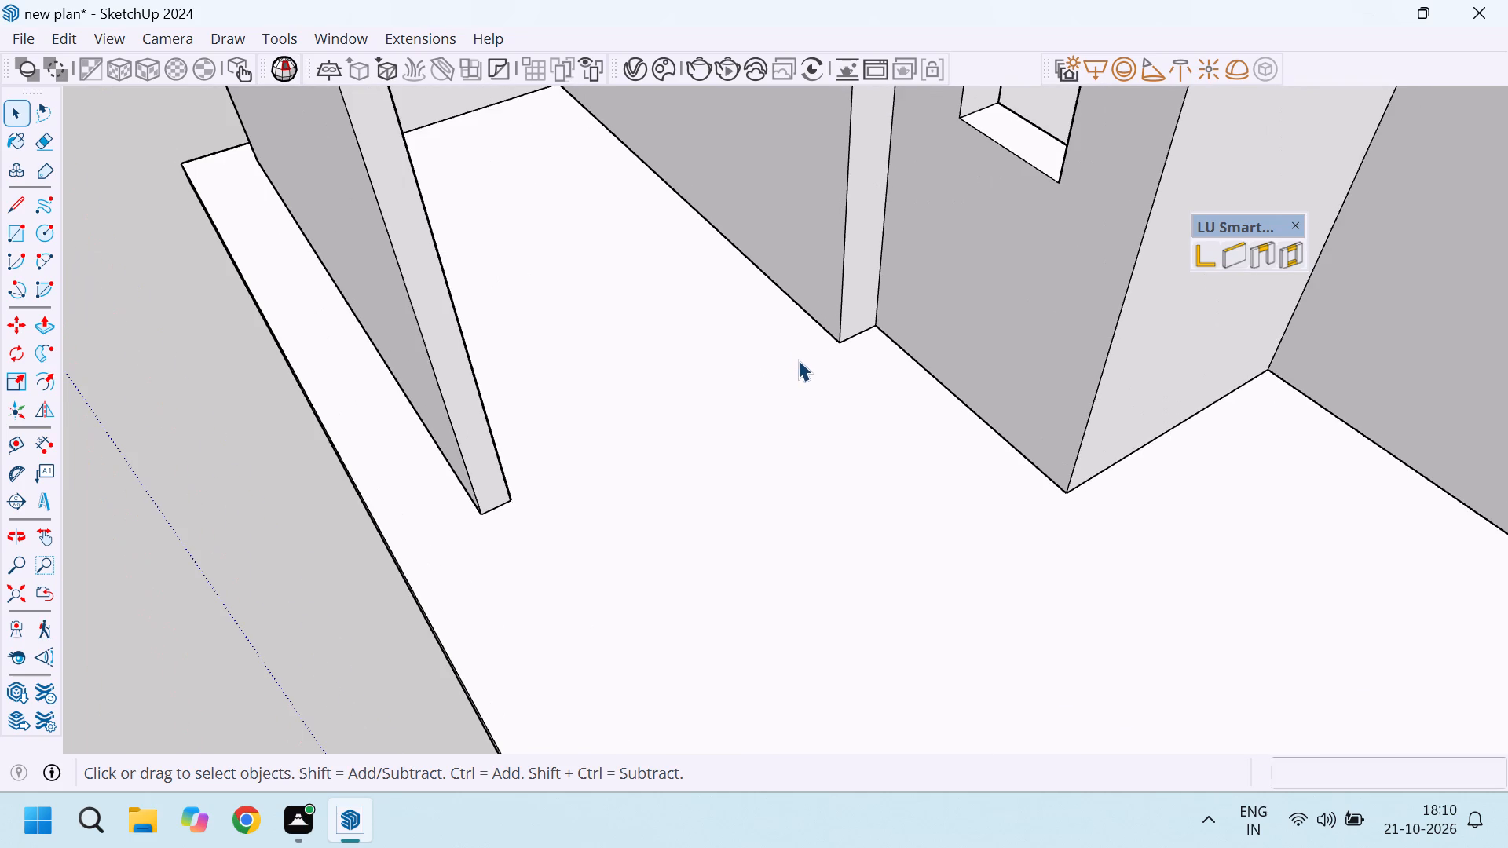
Measure the opening between the facing wall's corner and the free end of the porch side wall with a temporary line.
key("l")
left_click_drag(838, 343, 828, 345)
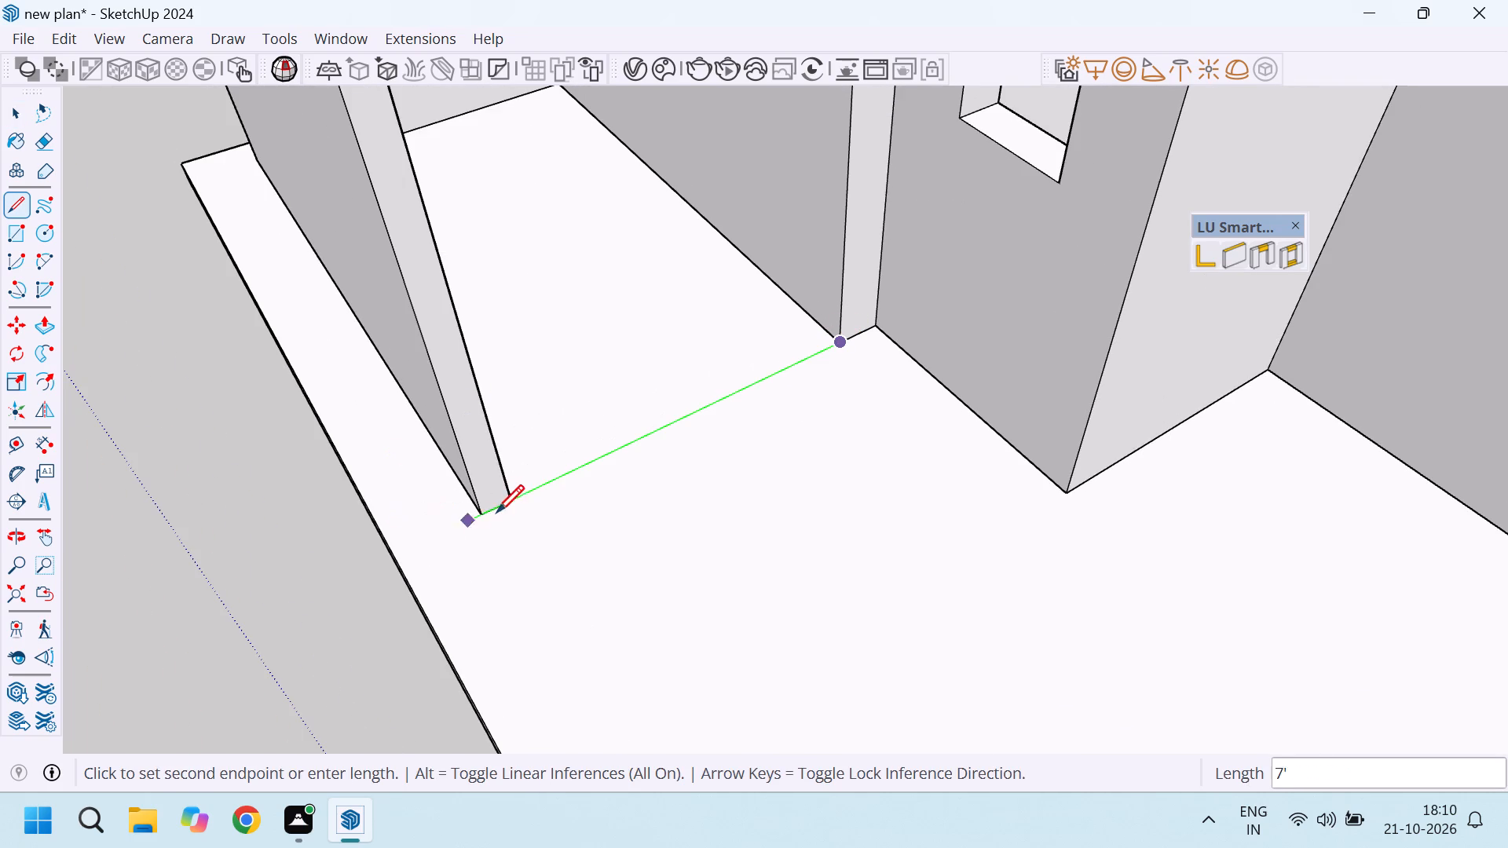
key("Escape")
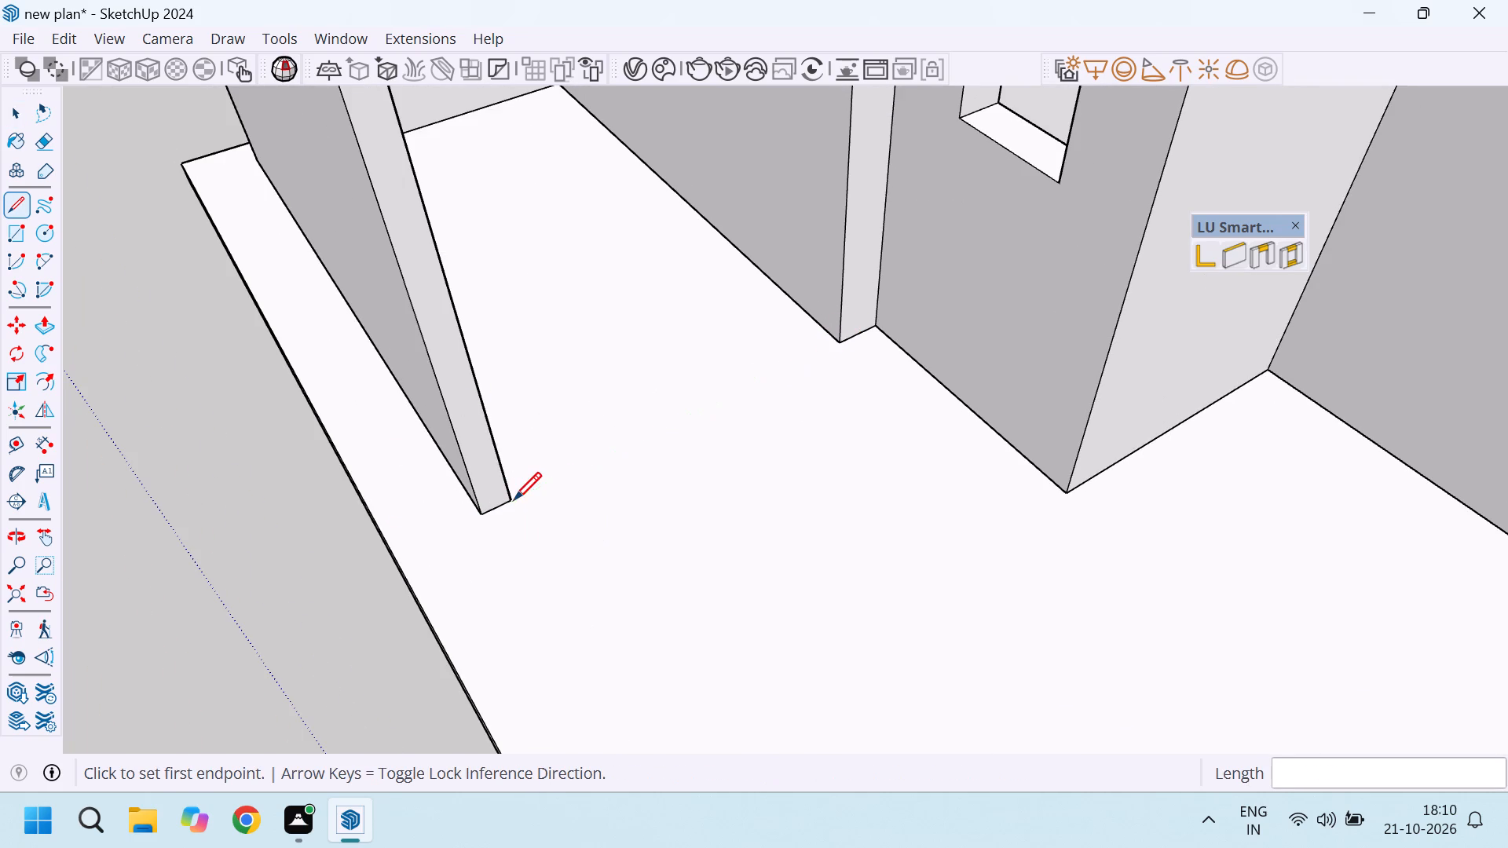
Measure the base of the inner porch wall, from the back corner to its front corner, with a temporary line.
scroll(524, 482, "down", 5)
scroll(630, 485, "down", 6)
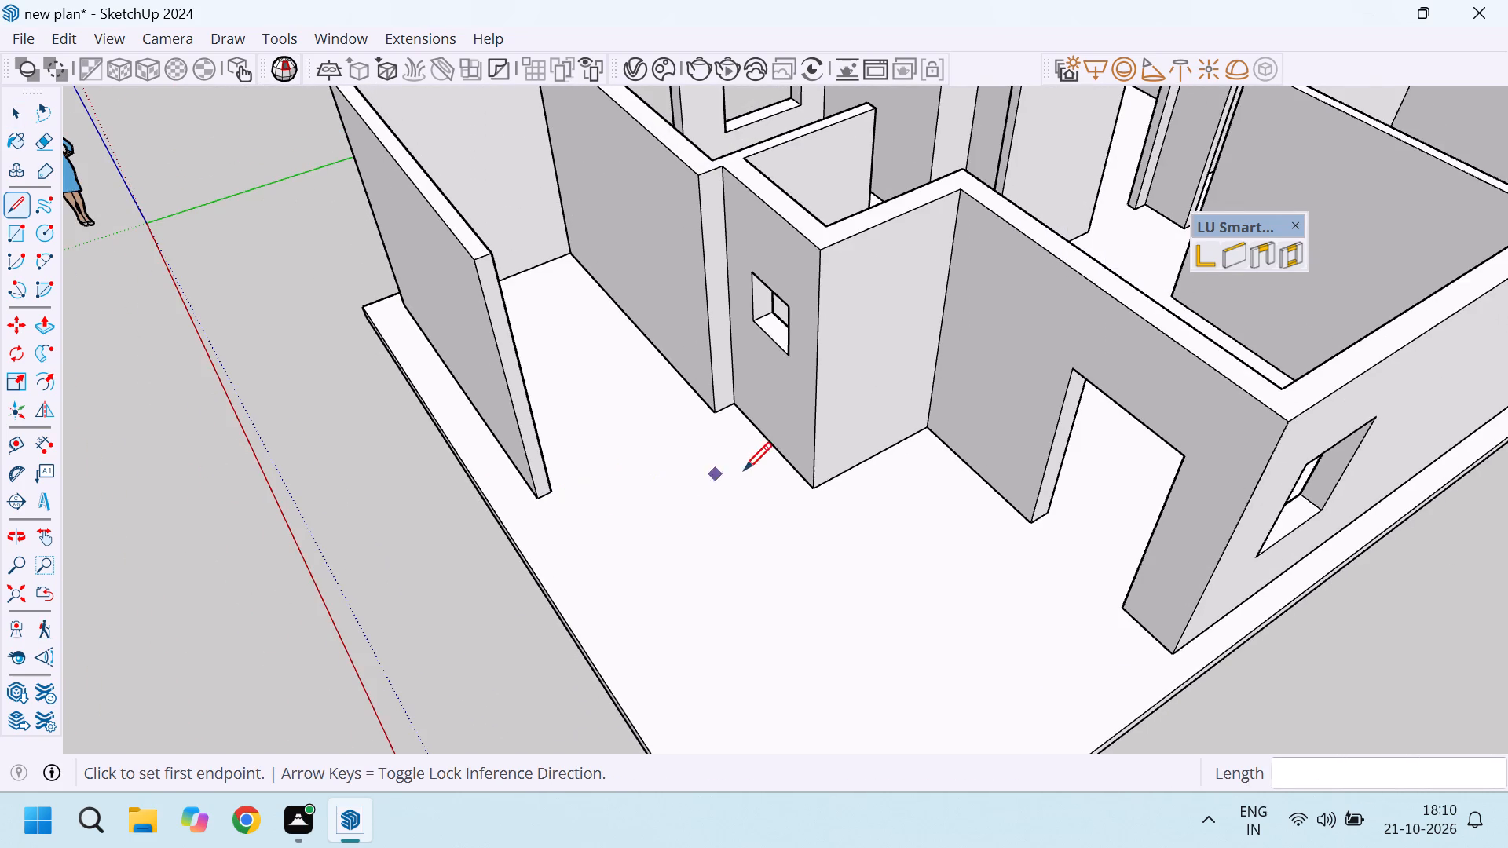
scroll(701, 498, "down", 5)
scroll(680, 300, "up", 3)
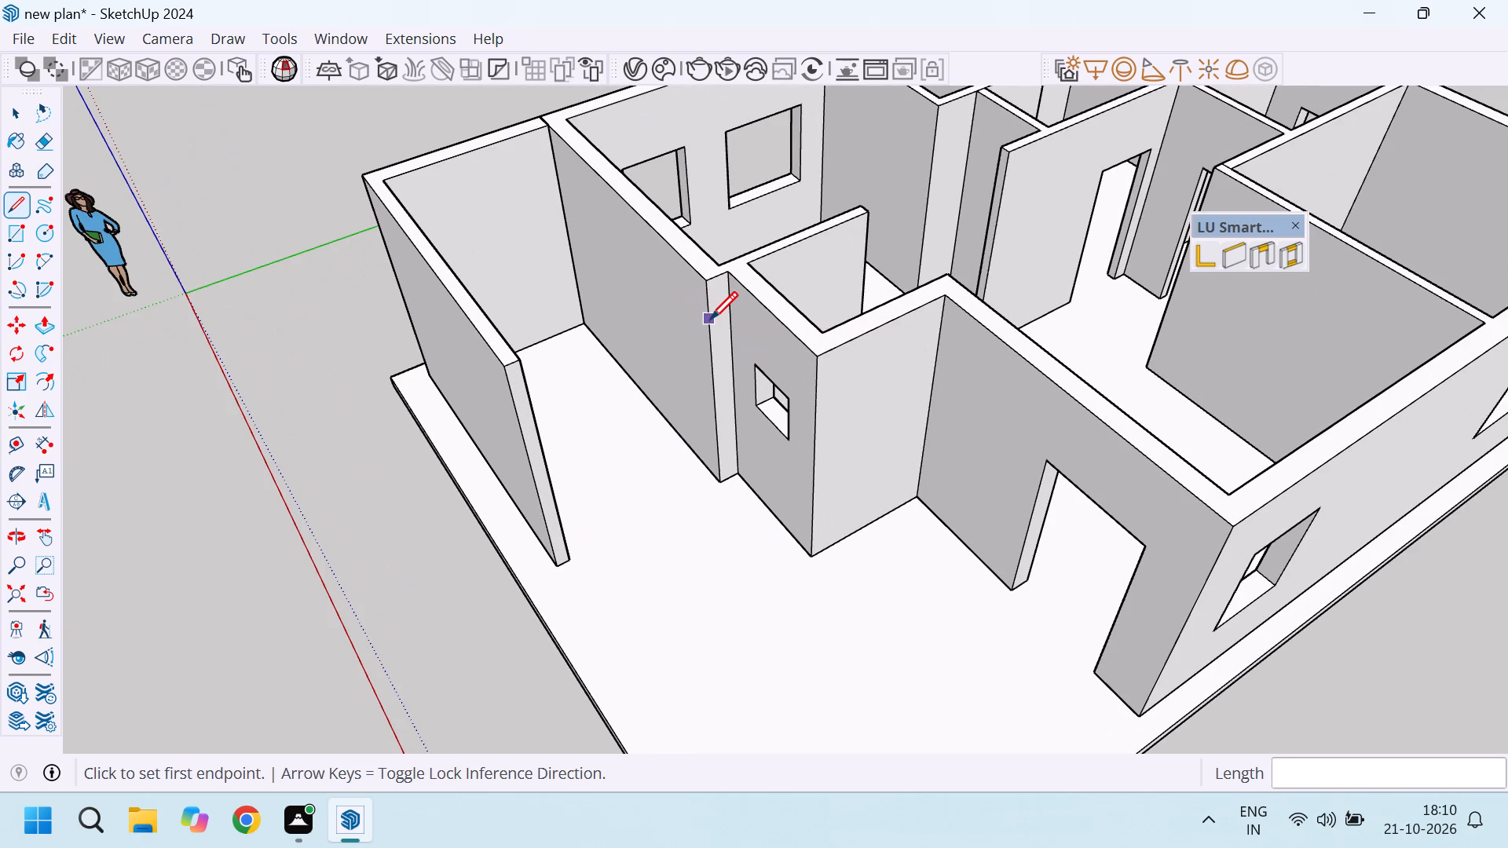
scroll(719, 345, "down", 5)
scroll(592, 393, "up", 9)
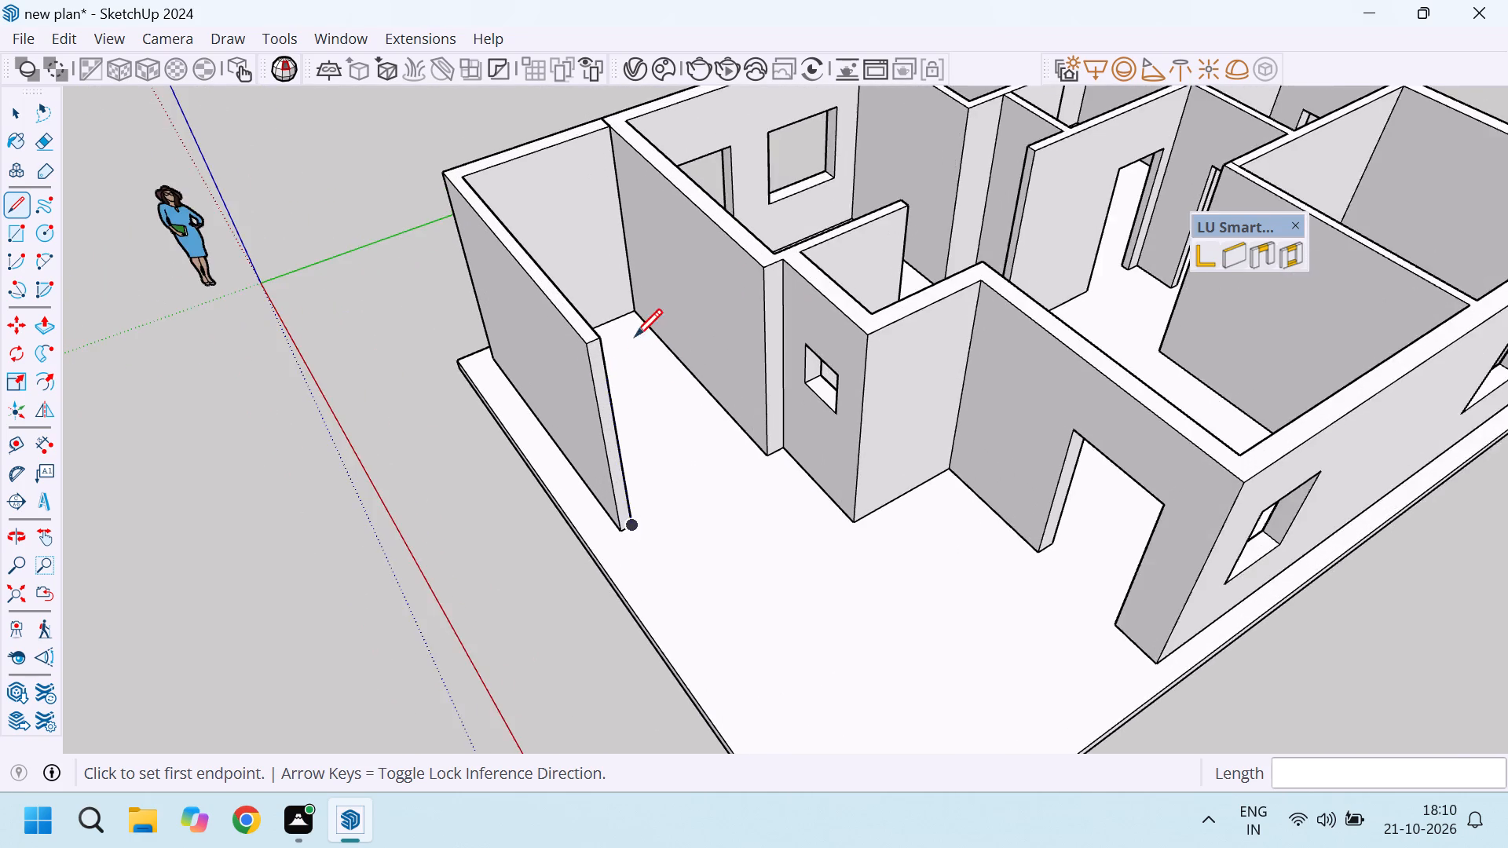
scroll(635, 336, "up", 2)
left_click_drag(631, 291, 638, 302)
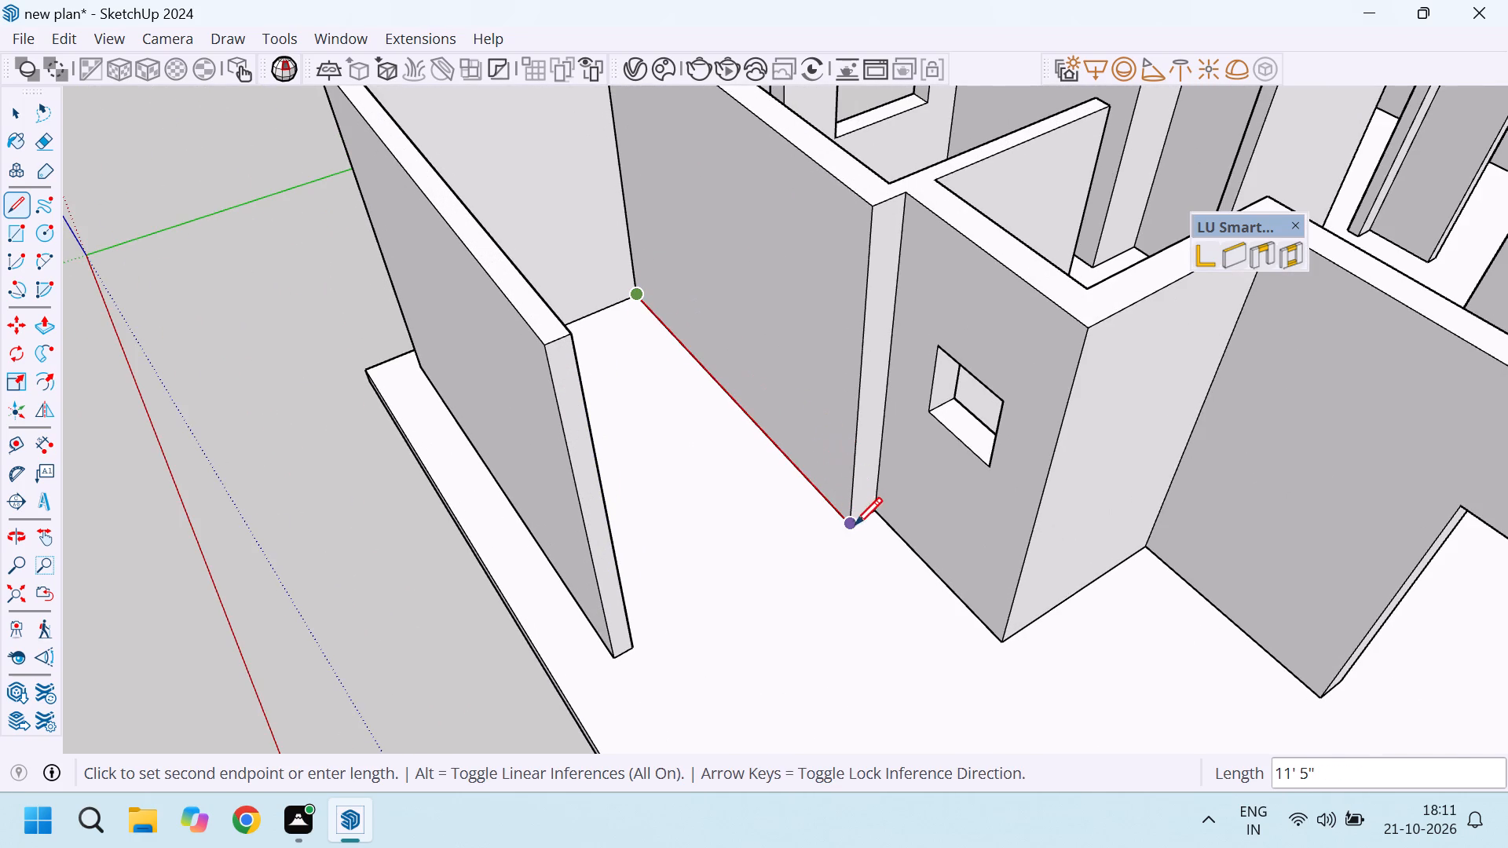
scroll(835, 521, "up", 10)
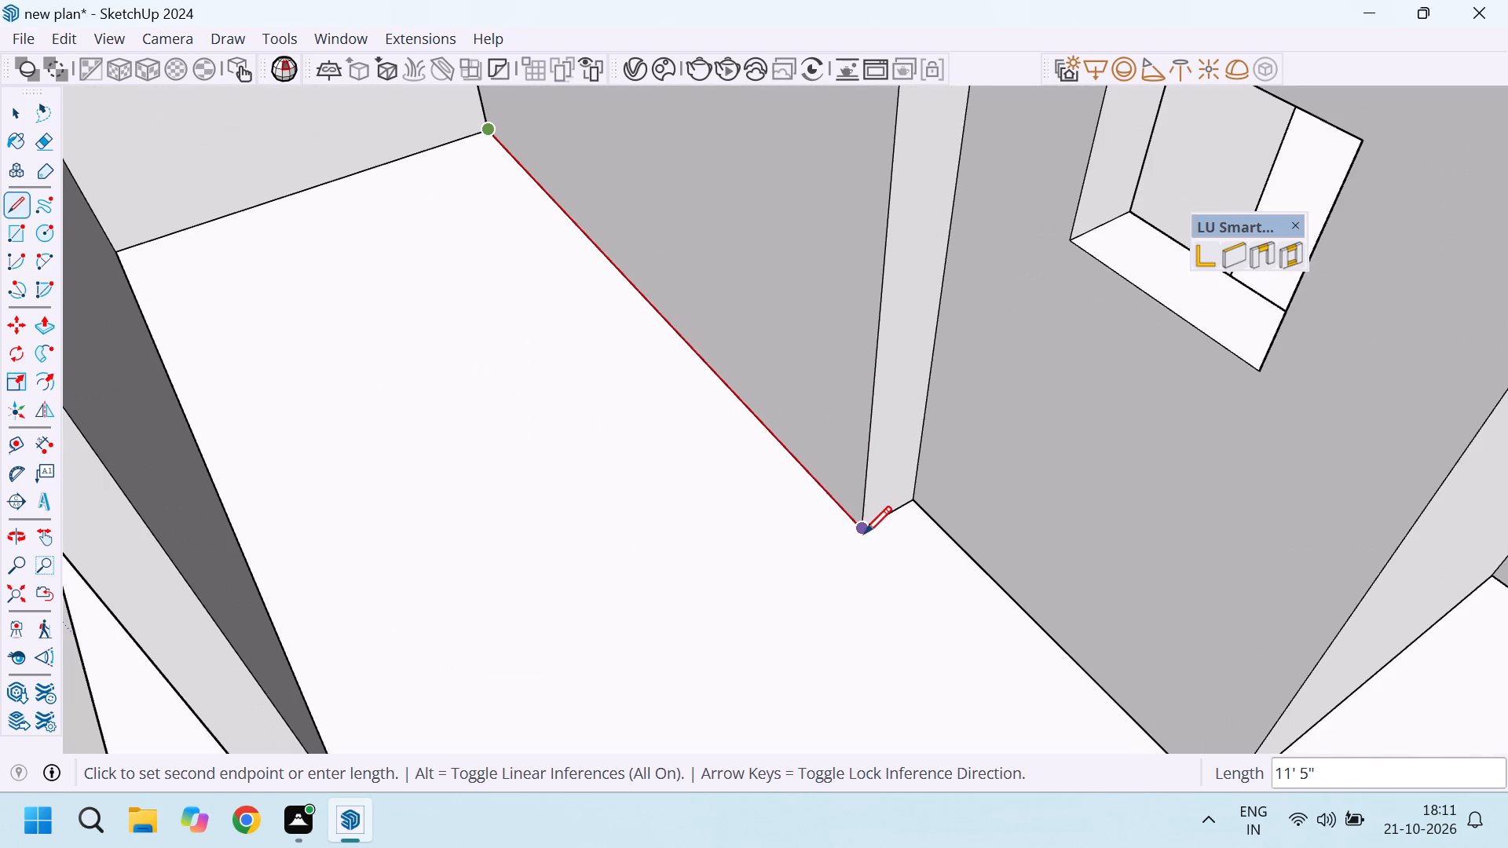
key("Escape")
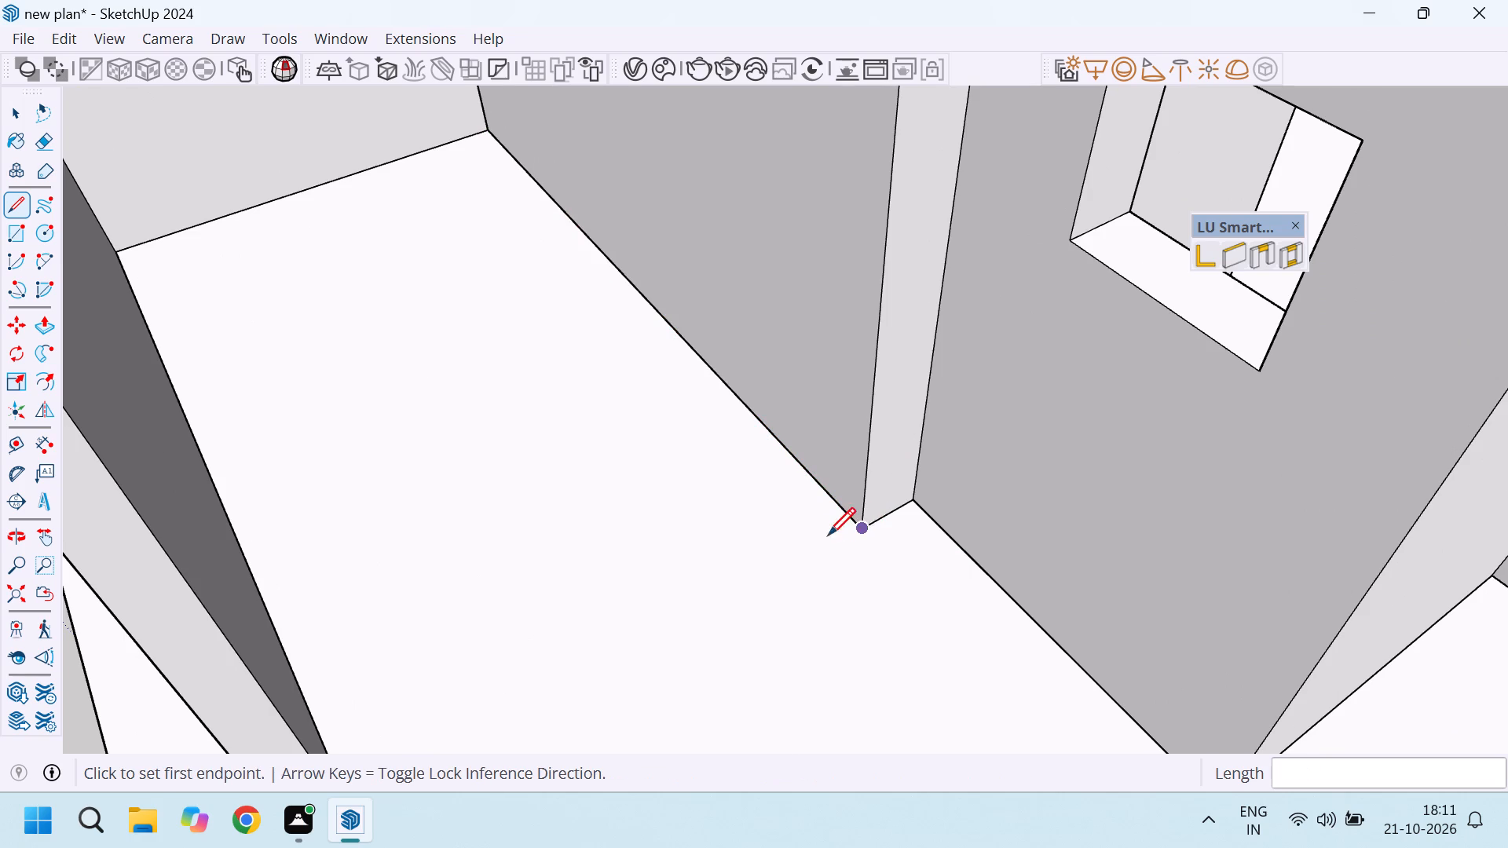
Draw a 3' by 10" rectangle on the porch floor, starting at the inner wall's front corner and running along the wall.
left_click_drag(862, 531, 842, 539)
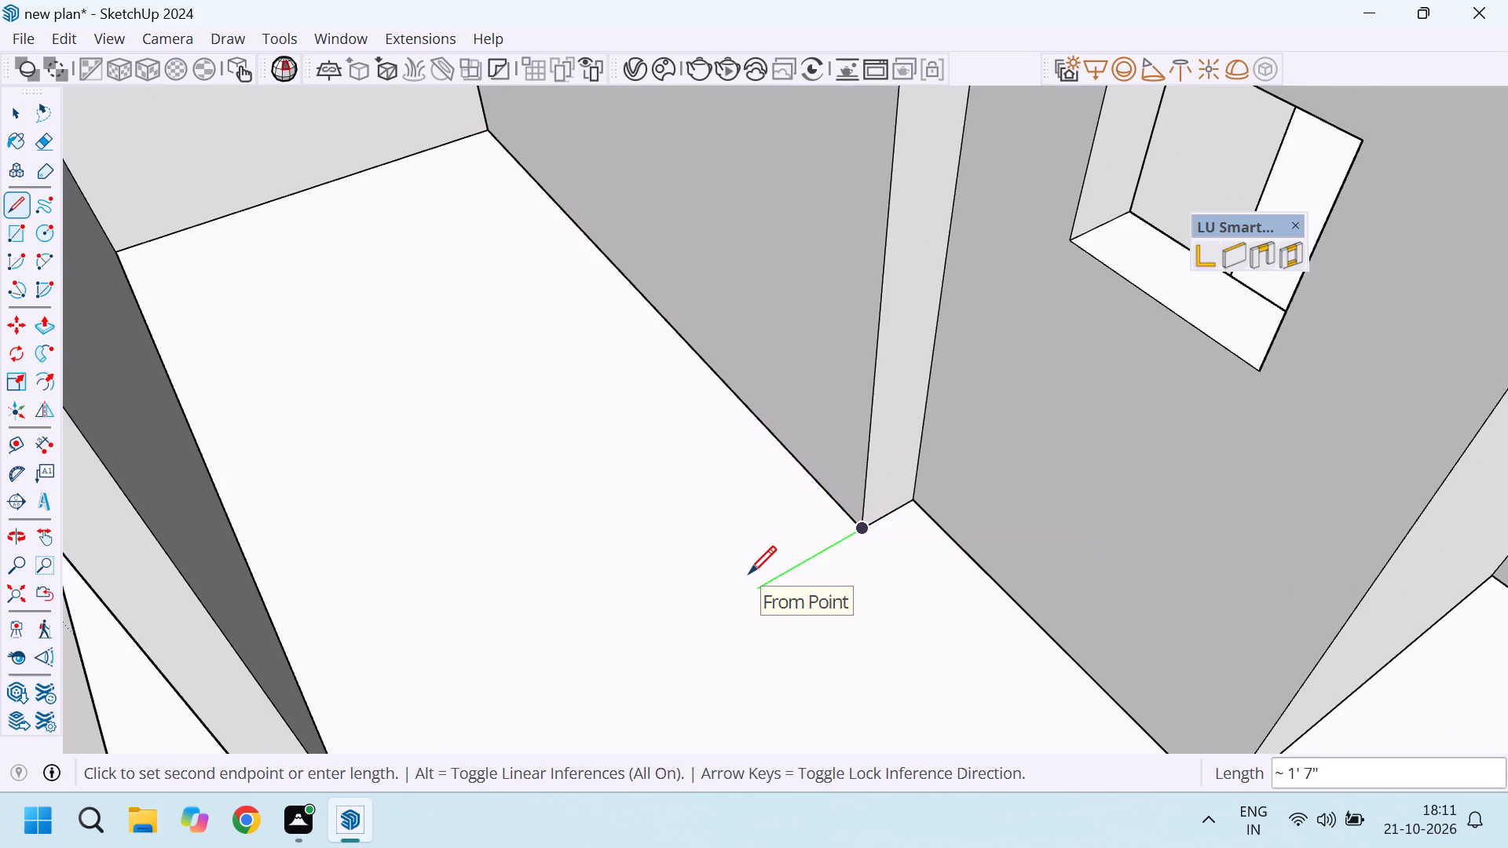
key("3")
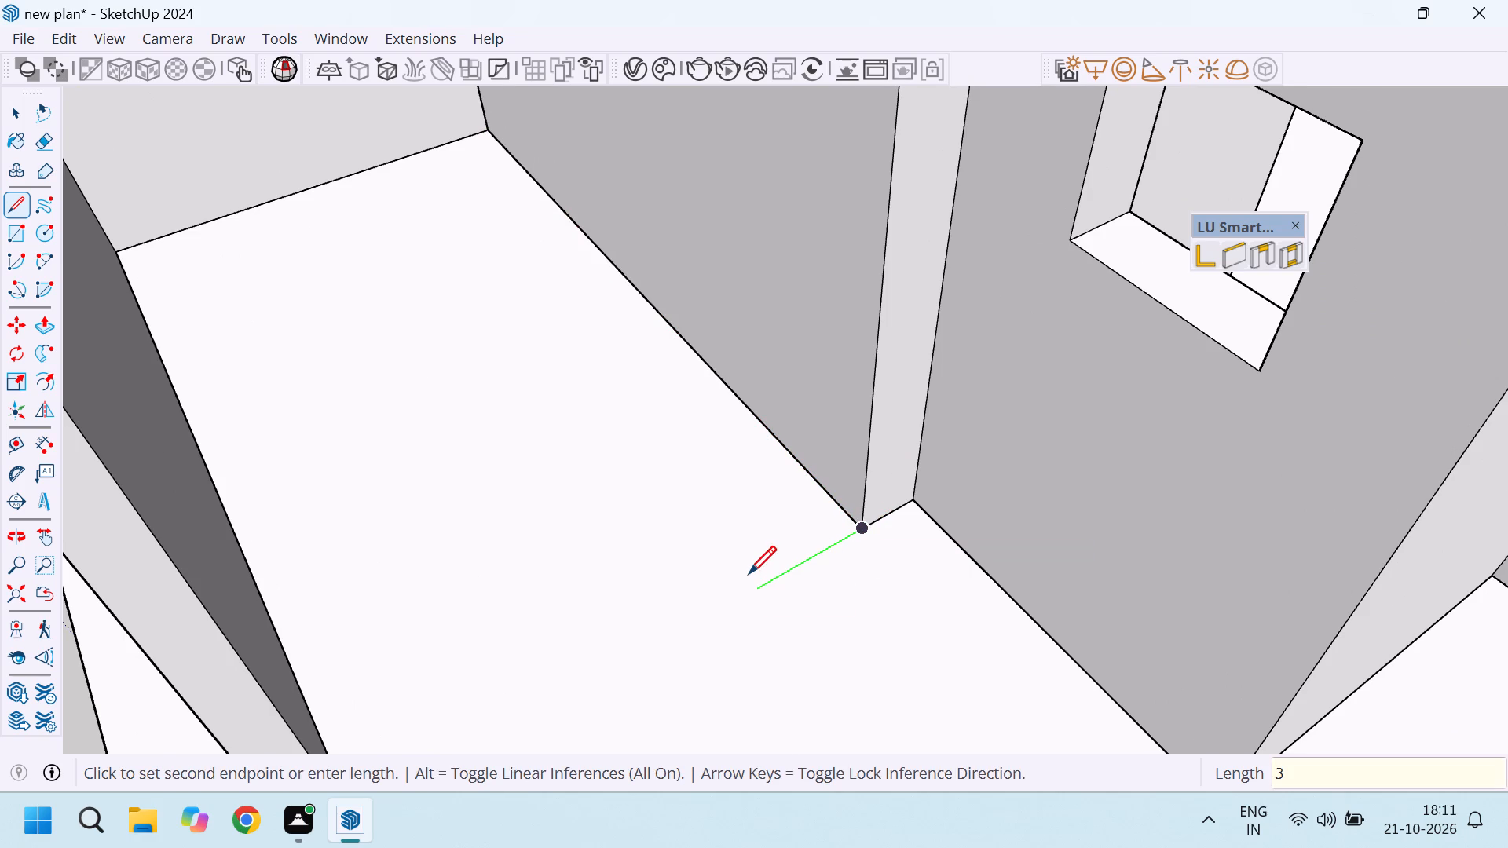
key("apostrophe")
key("Return")
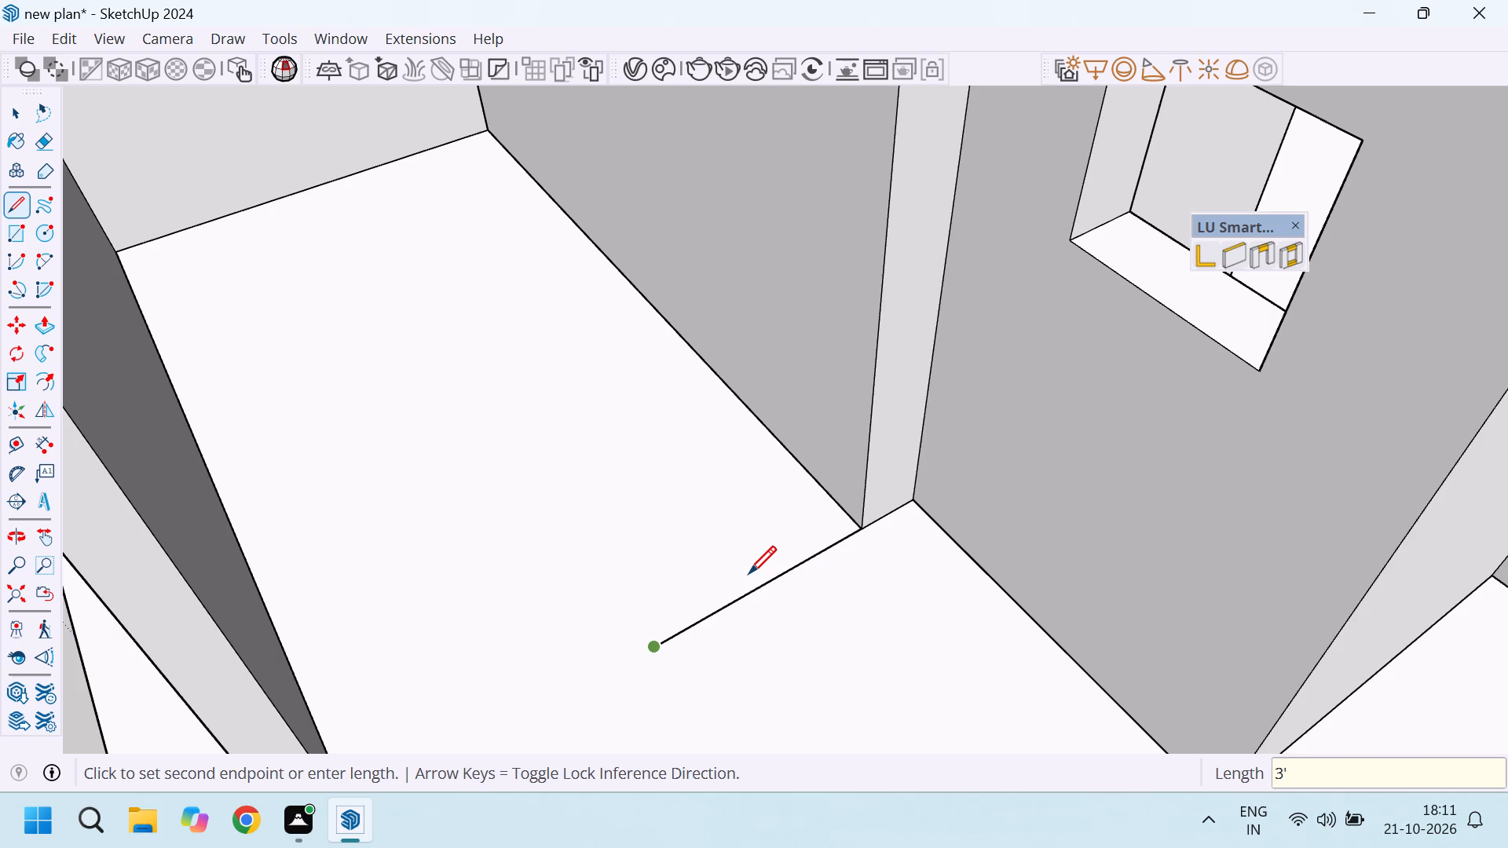
scroll(559, 589, "up", 1)
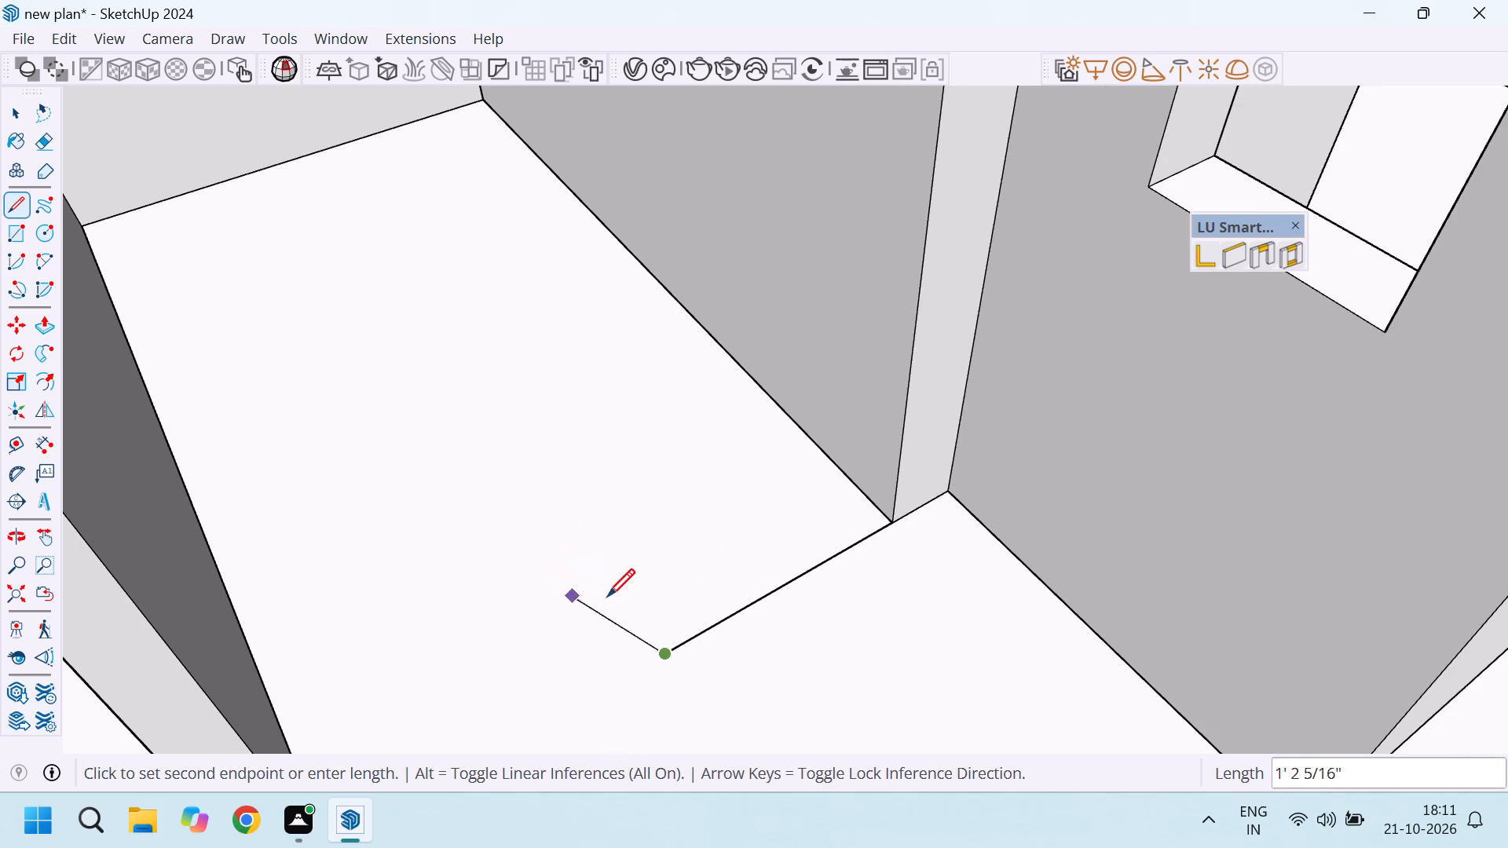
type("10o")
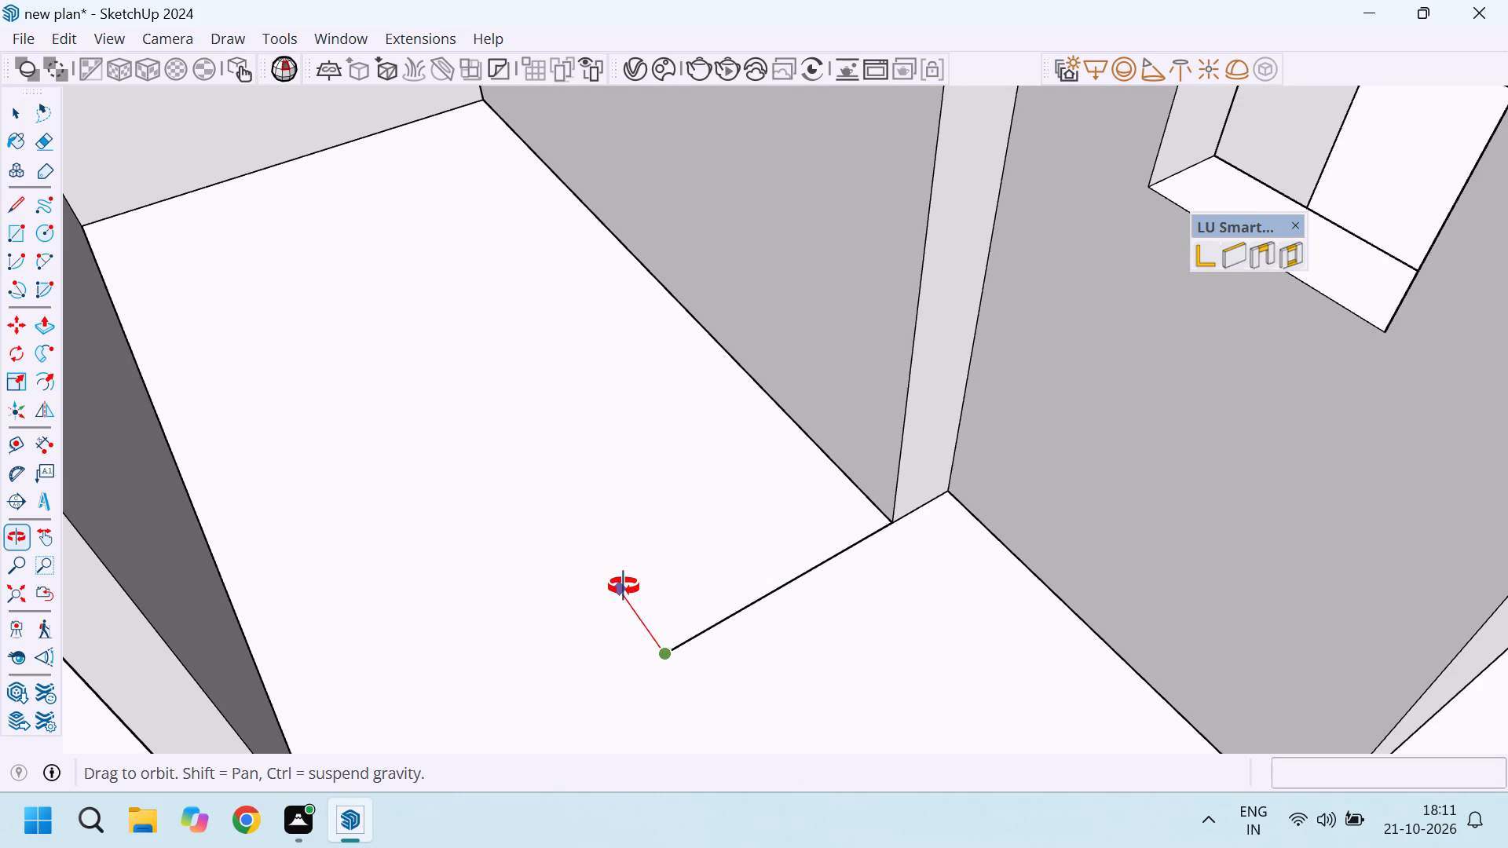
key("Escape")
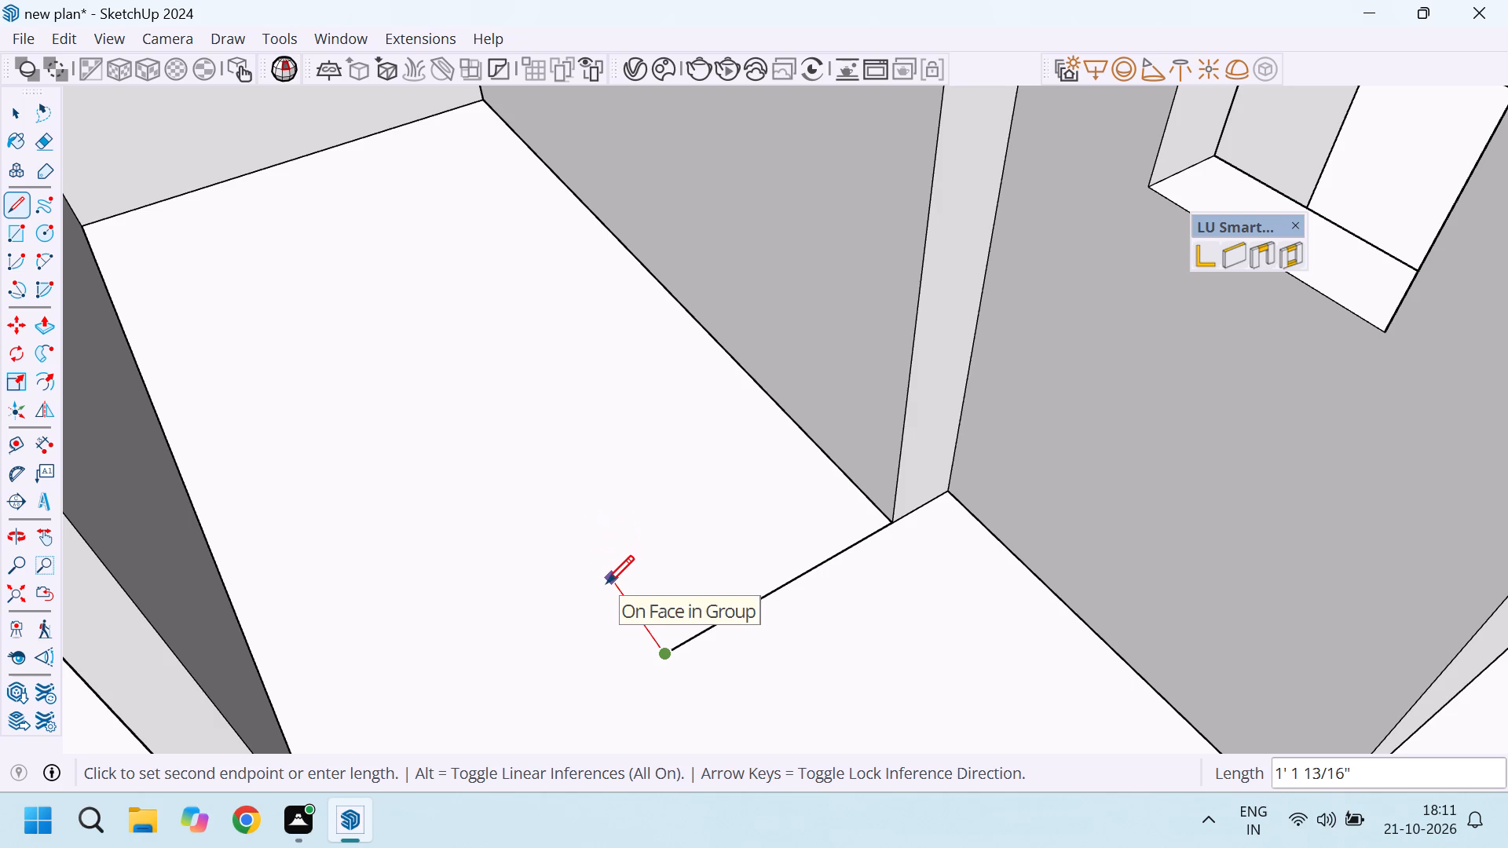
type("10")
key("Return")
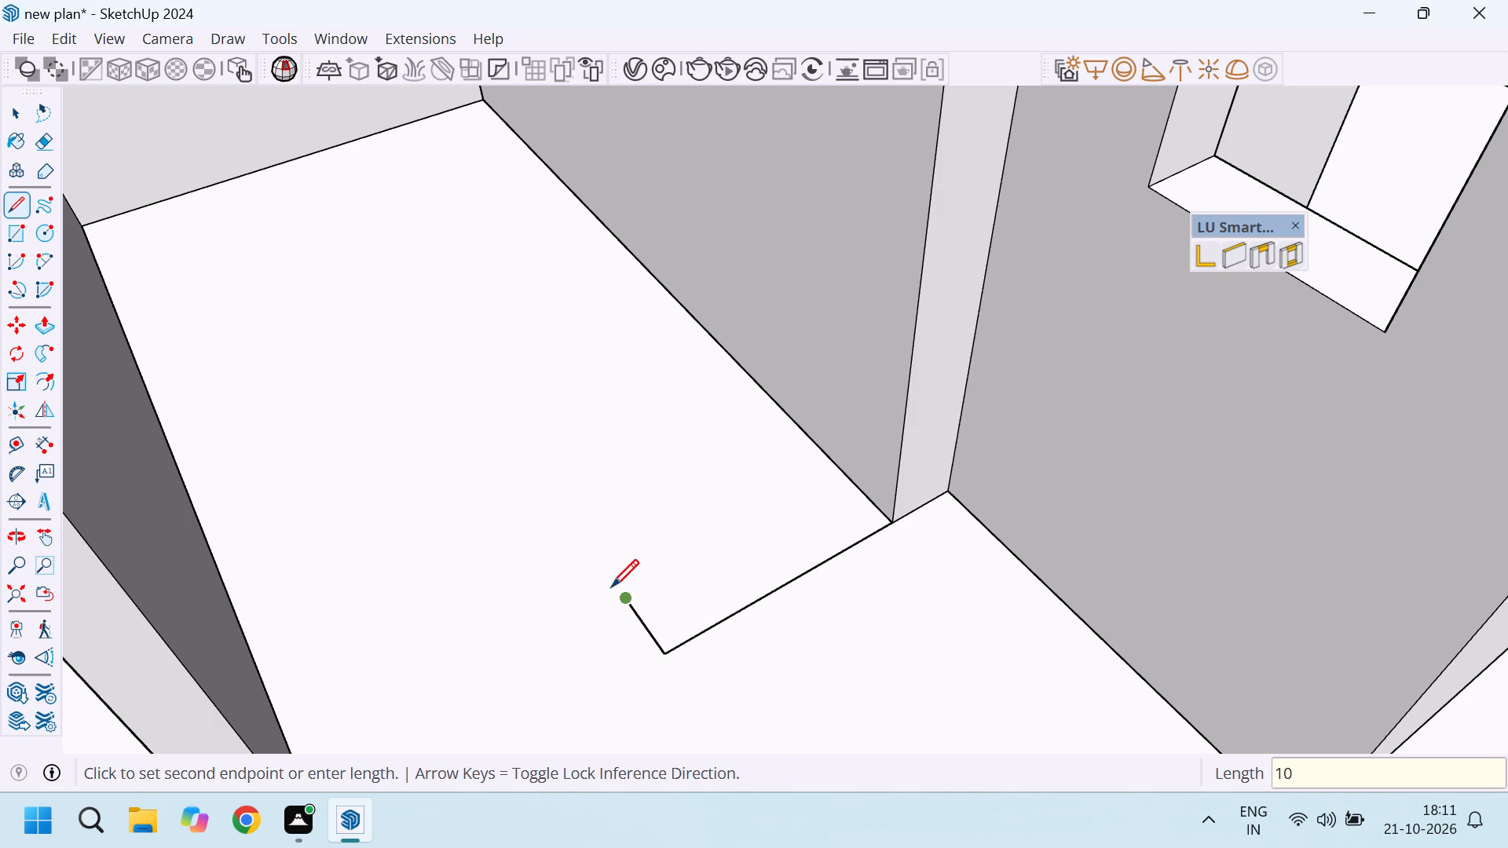
left_click(848, 477)
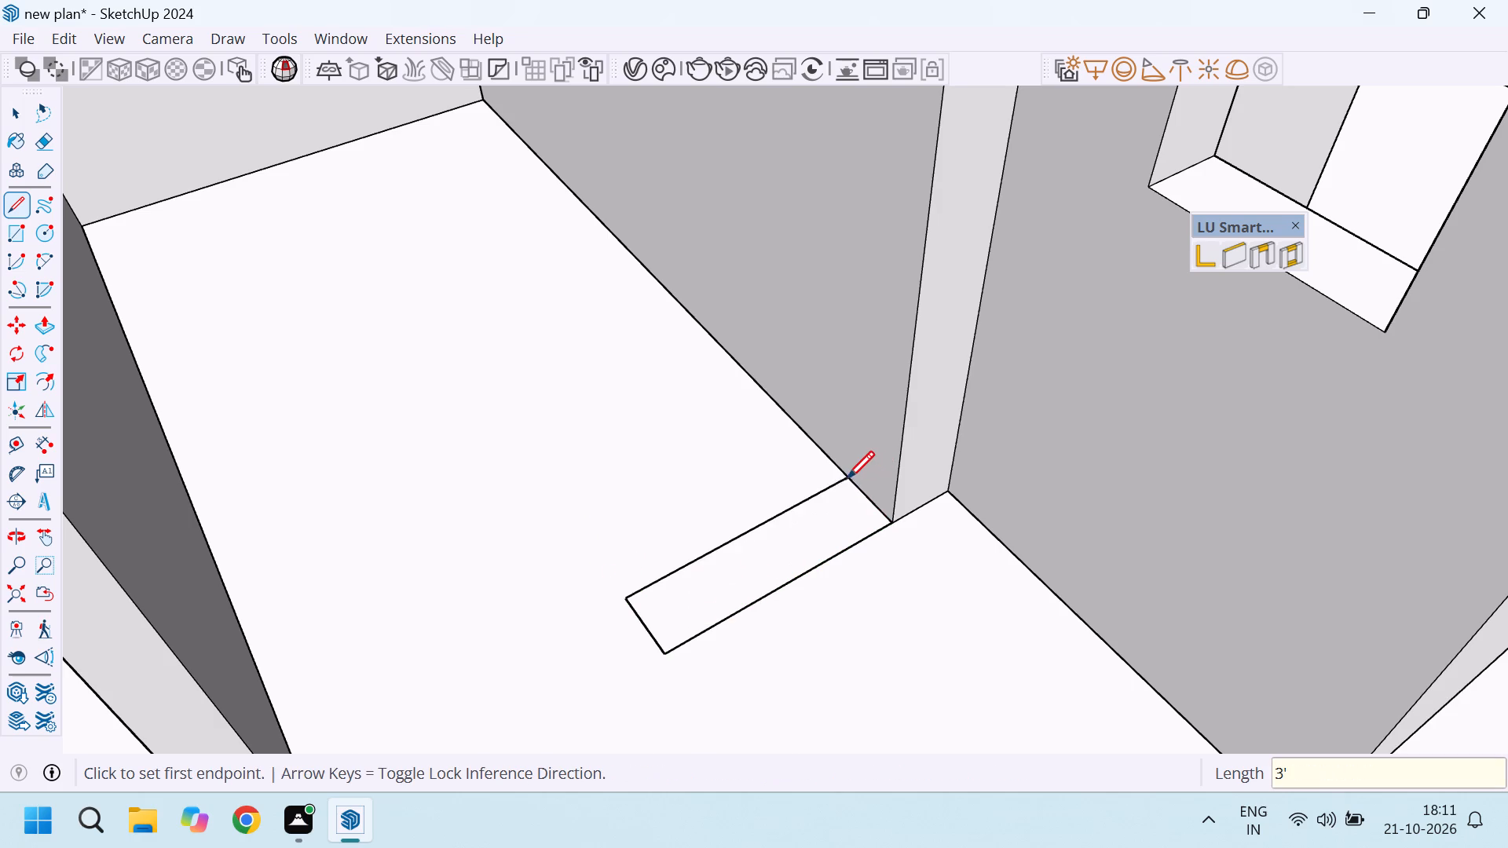
key("Escape")
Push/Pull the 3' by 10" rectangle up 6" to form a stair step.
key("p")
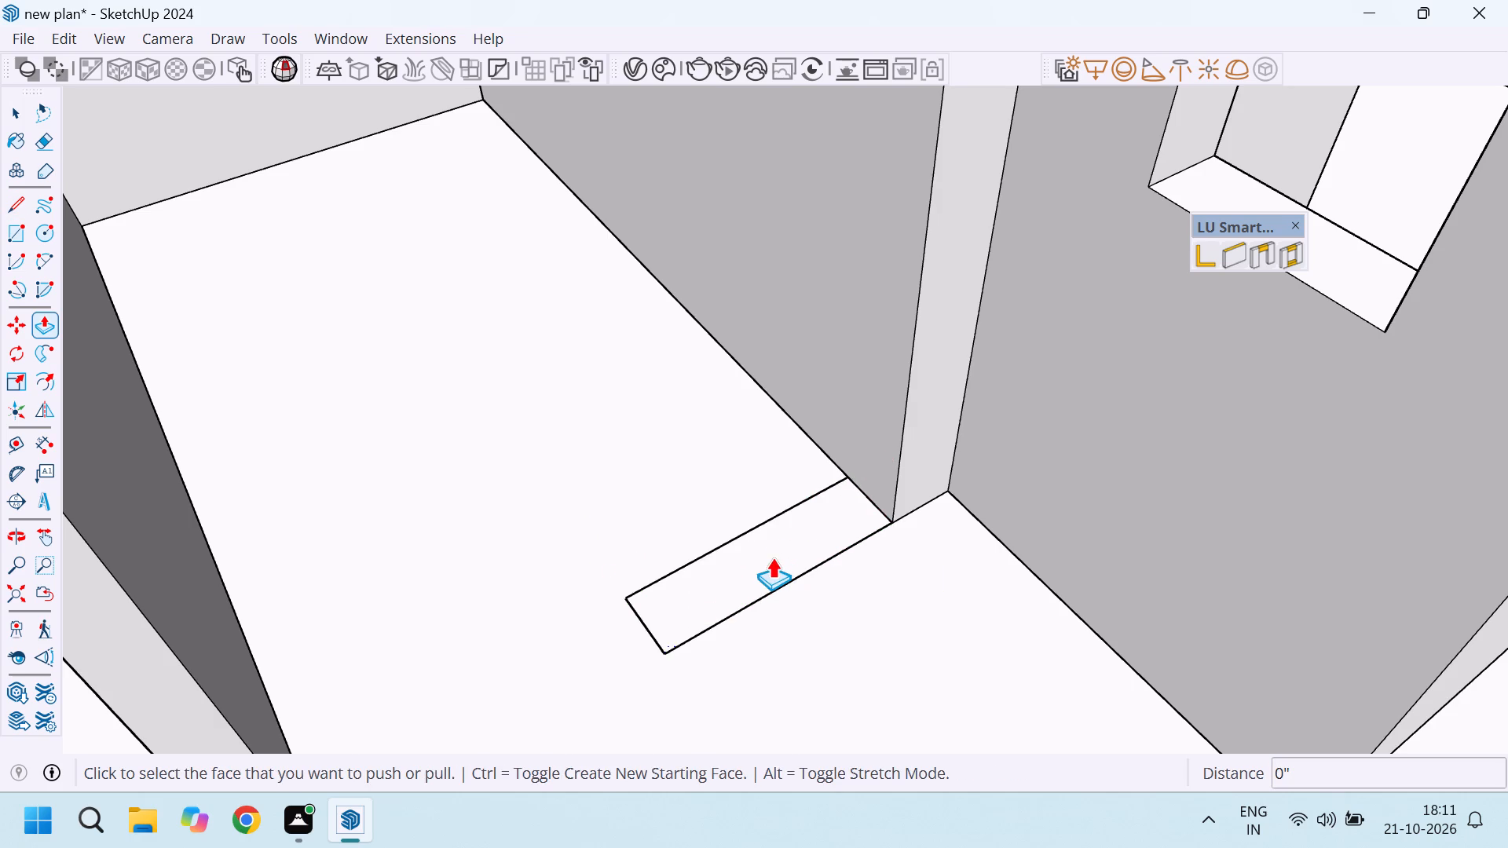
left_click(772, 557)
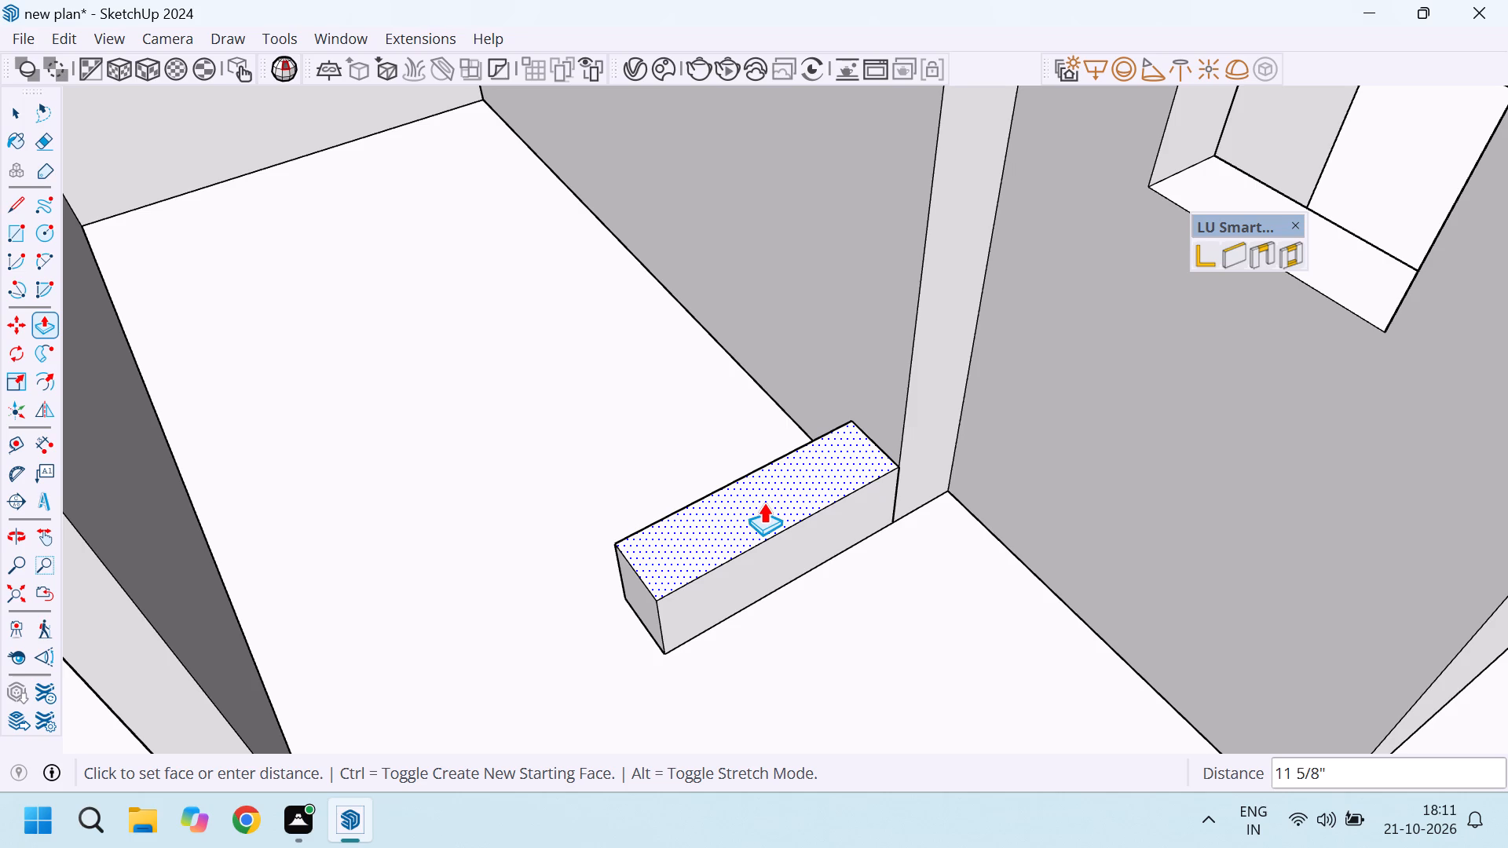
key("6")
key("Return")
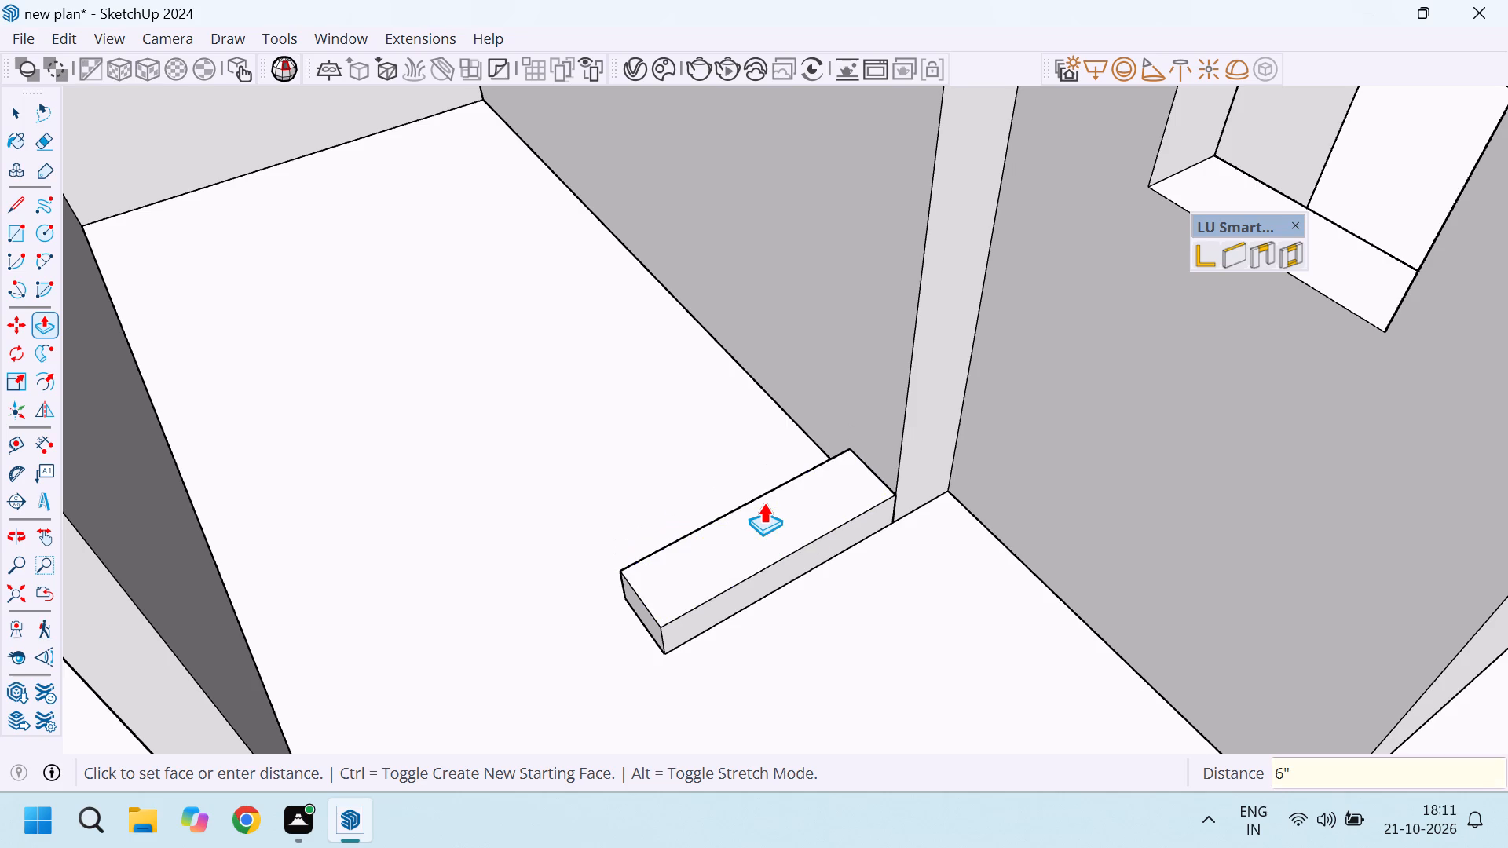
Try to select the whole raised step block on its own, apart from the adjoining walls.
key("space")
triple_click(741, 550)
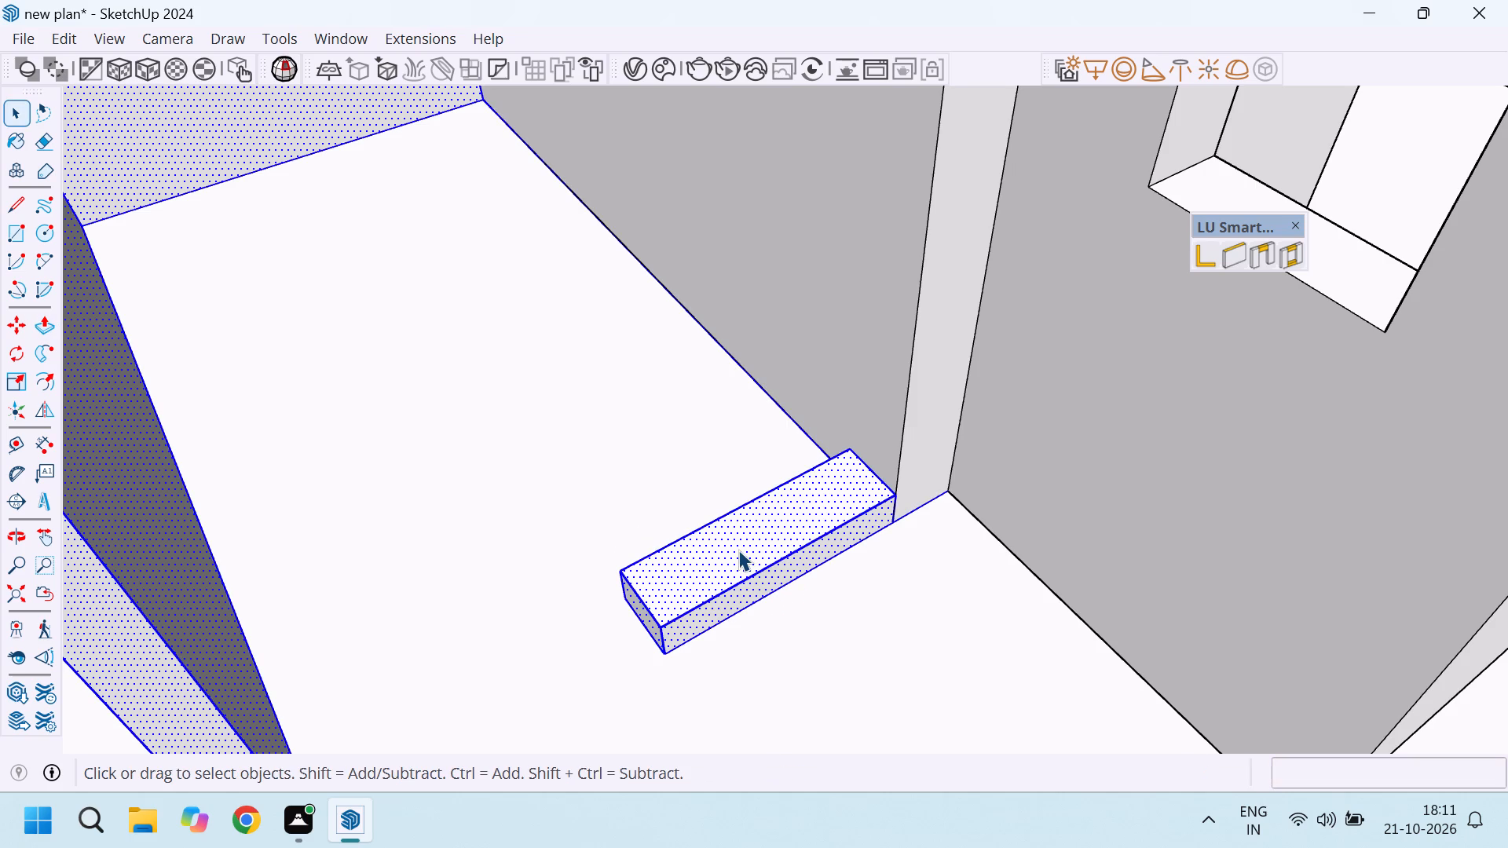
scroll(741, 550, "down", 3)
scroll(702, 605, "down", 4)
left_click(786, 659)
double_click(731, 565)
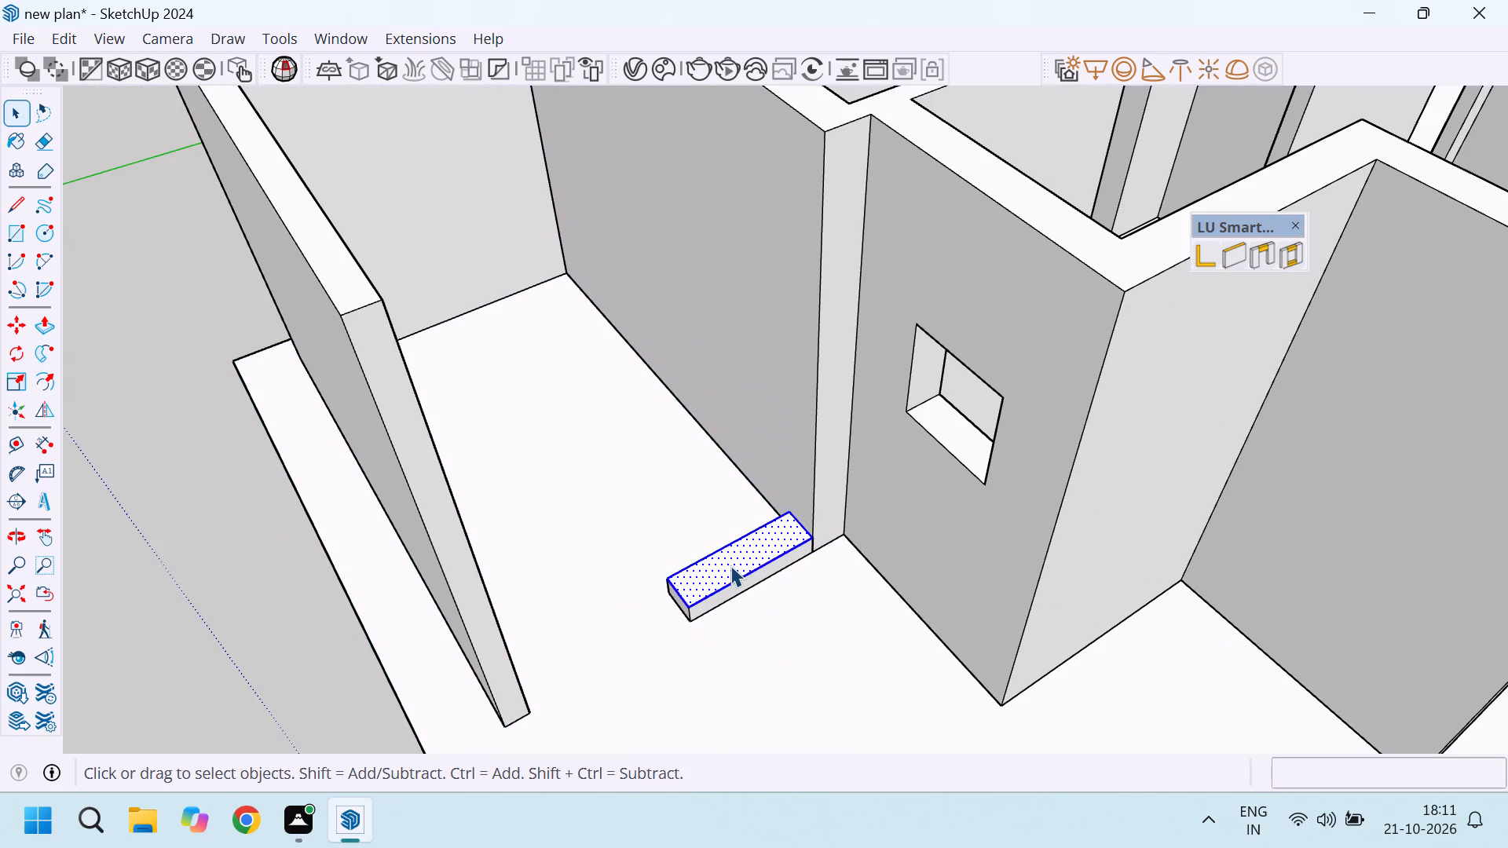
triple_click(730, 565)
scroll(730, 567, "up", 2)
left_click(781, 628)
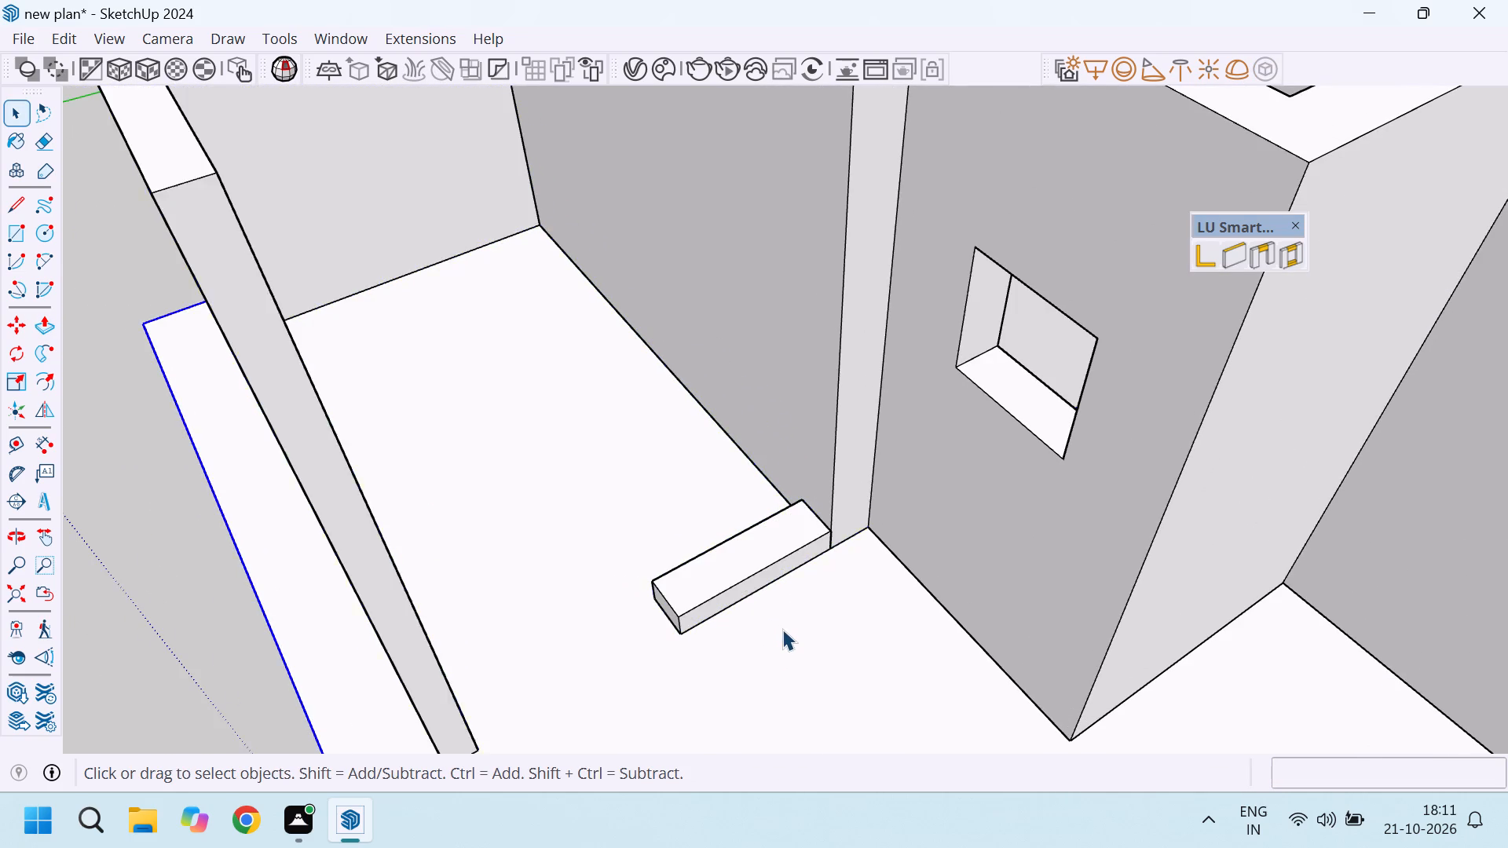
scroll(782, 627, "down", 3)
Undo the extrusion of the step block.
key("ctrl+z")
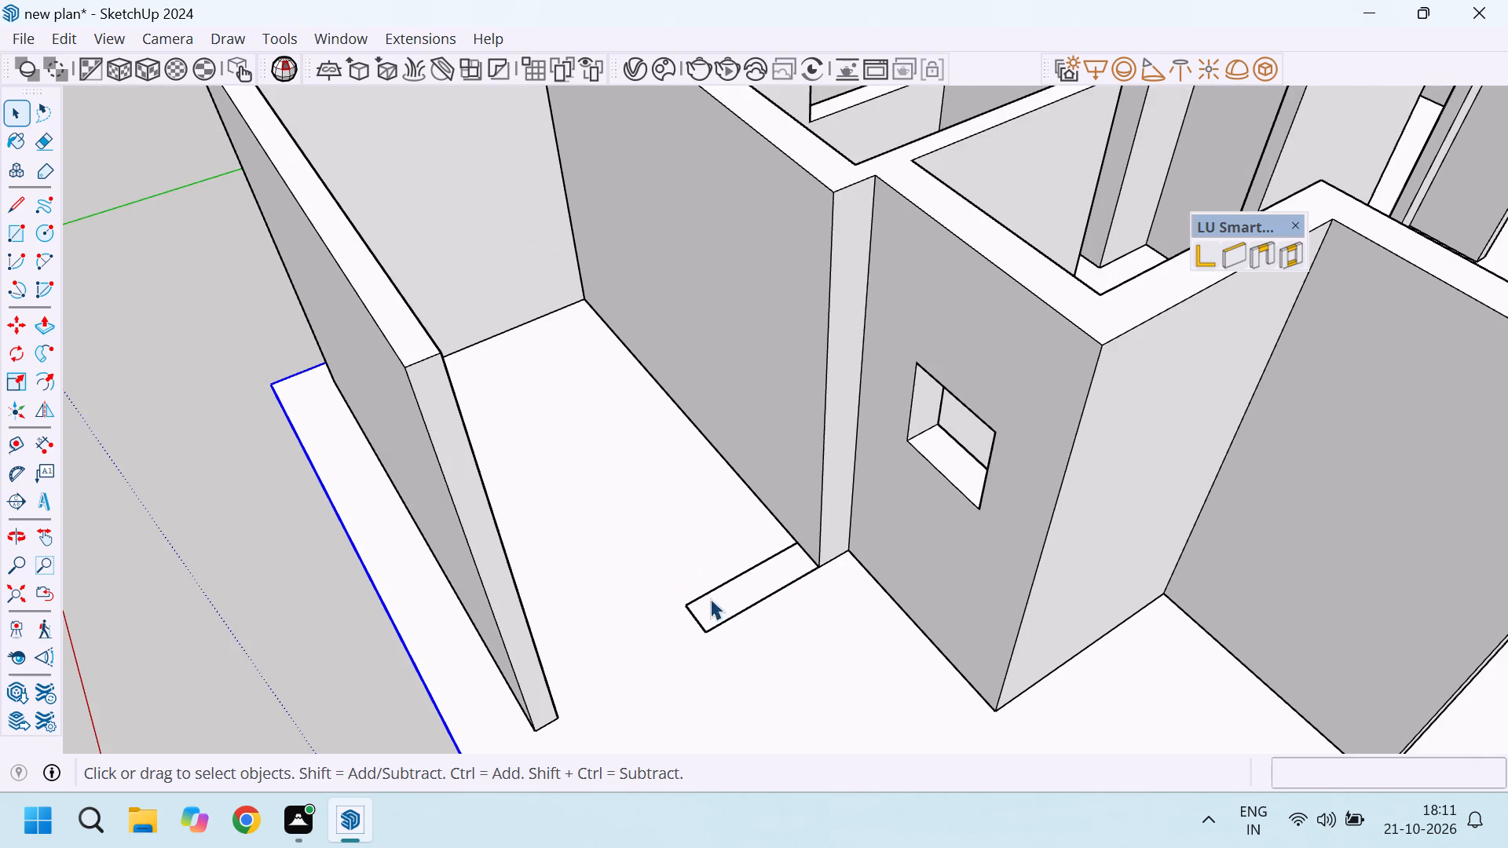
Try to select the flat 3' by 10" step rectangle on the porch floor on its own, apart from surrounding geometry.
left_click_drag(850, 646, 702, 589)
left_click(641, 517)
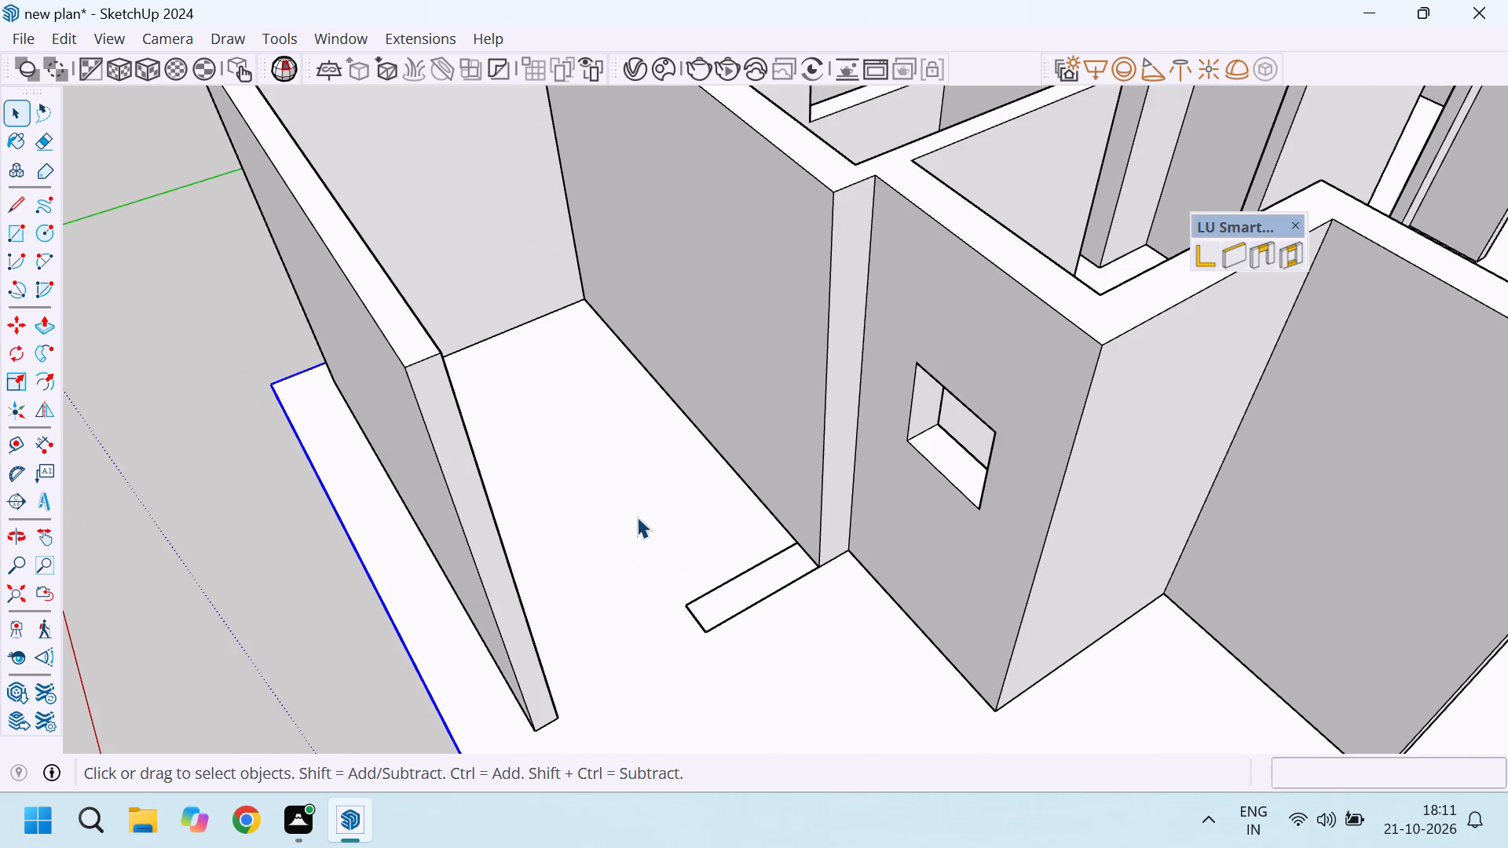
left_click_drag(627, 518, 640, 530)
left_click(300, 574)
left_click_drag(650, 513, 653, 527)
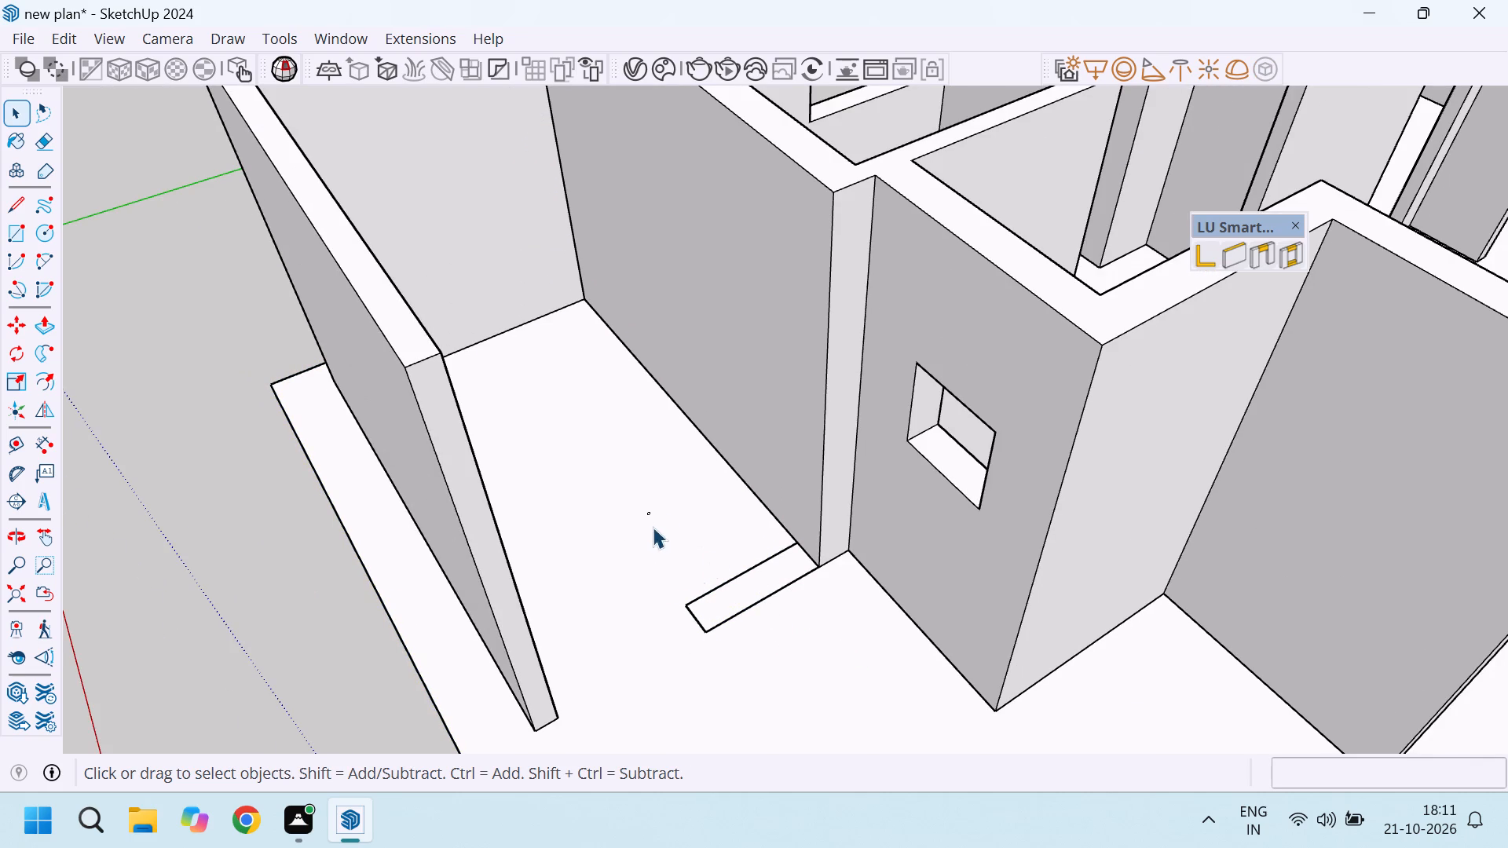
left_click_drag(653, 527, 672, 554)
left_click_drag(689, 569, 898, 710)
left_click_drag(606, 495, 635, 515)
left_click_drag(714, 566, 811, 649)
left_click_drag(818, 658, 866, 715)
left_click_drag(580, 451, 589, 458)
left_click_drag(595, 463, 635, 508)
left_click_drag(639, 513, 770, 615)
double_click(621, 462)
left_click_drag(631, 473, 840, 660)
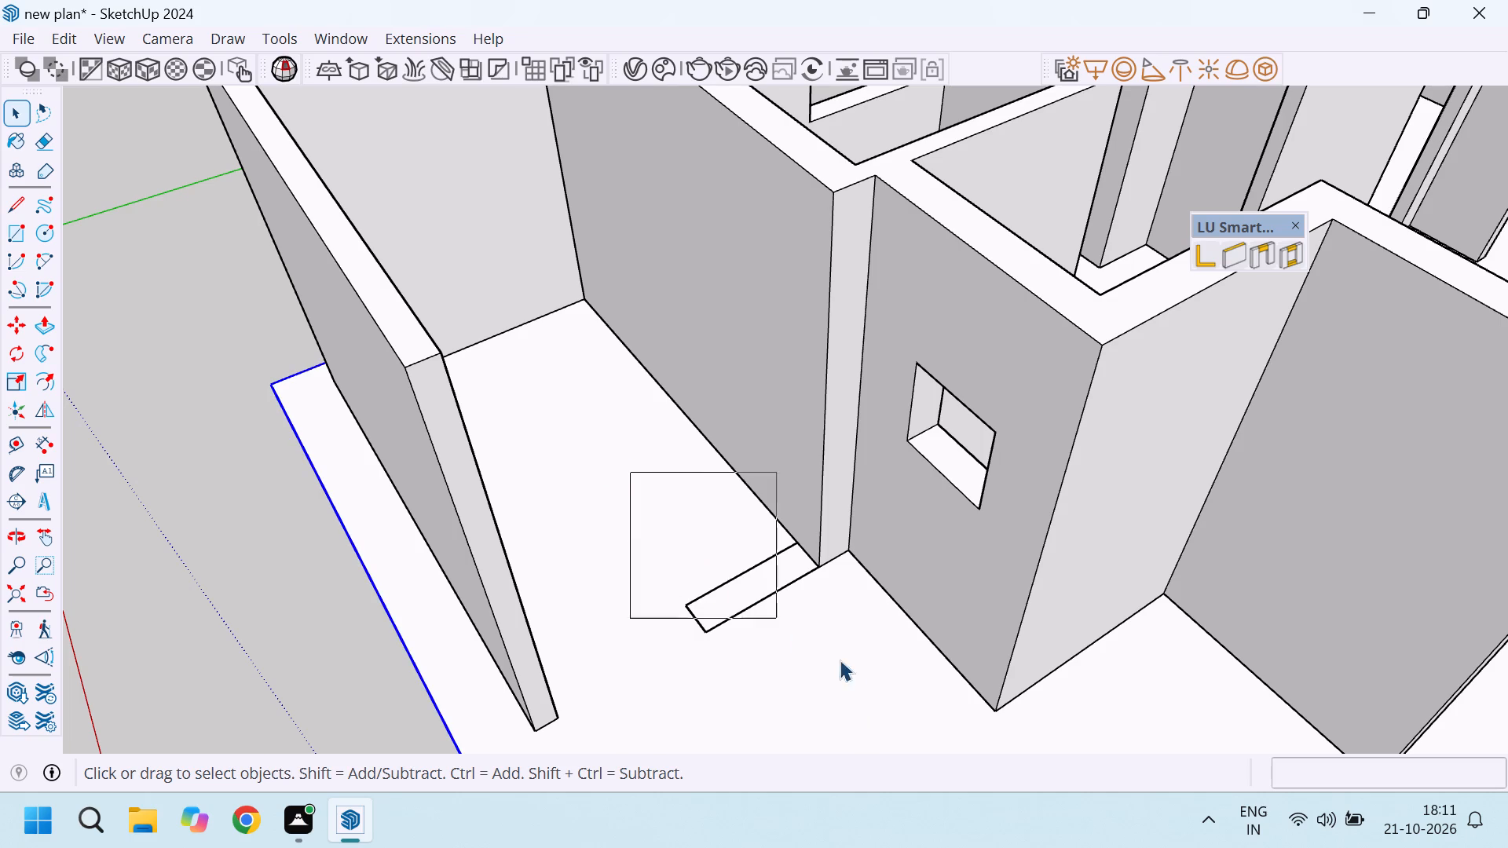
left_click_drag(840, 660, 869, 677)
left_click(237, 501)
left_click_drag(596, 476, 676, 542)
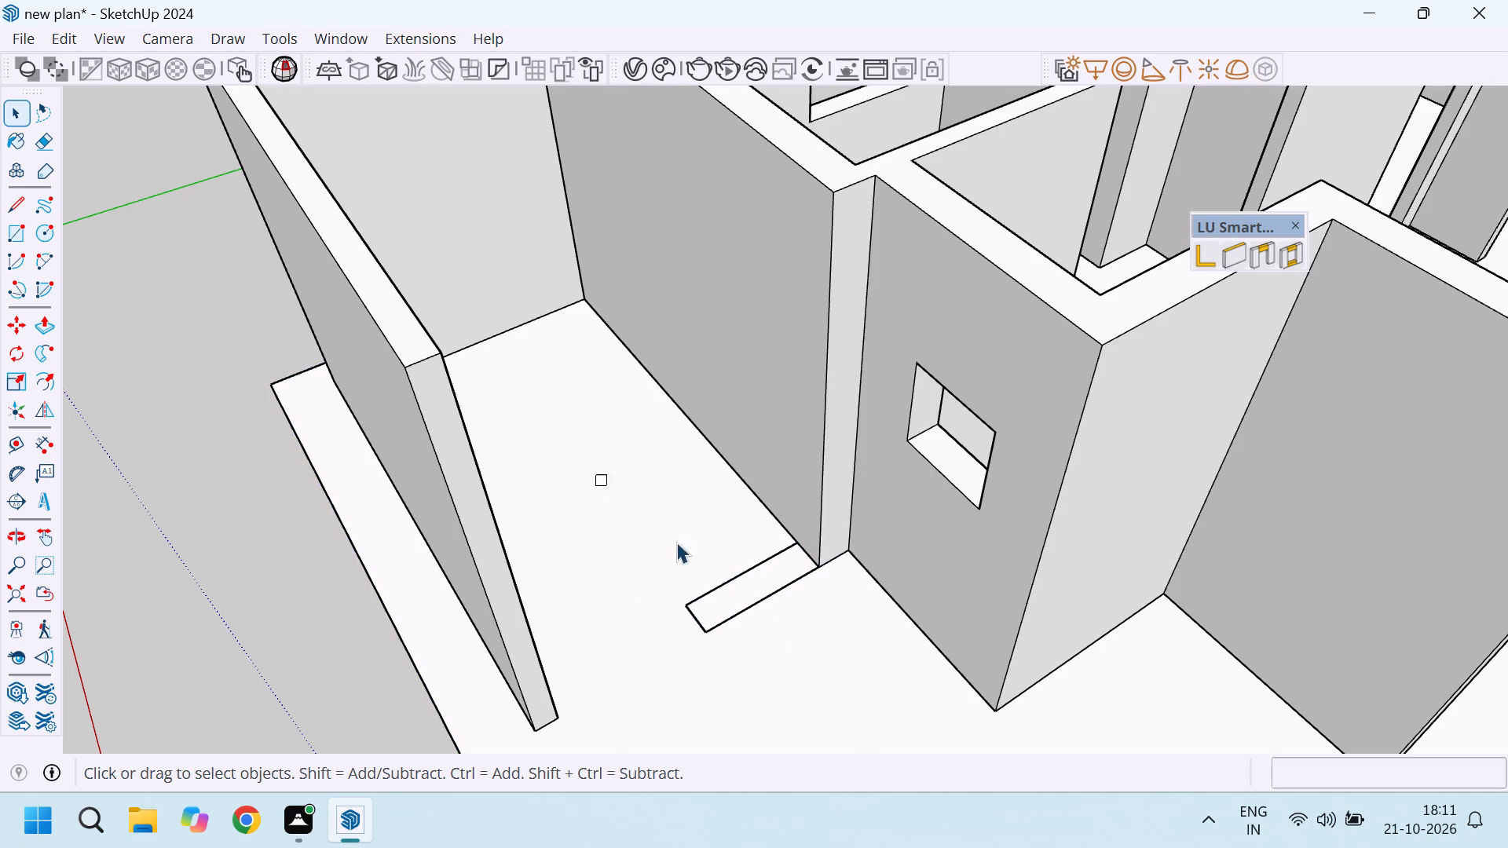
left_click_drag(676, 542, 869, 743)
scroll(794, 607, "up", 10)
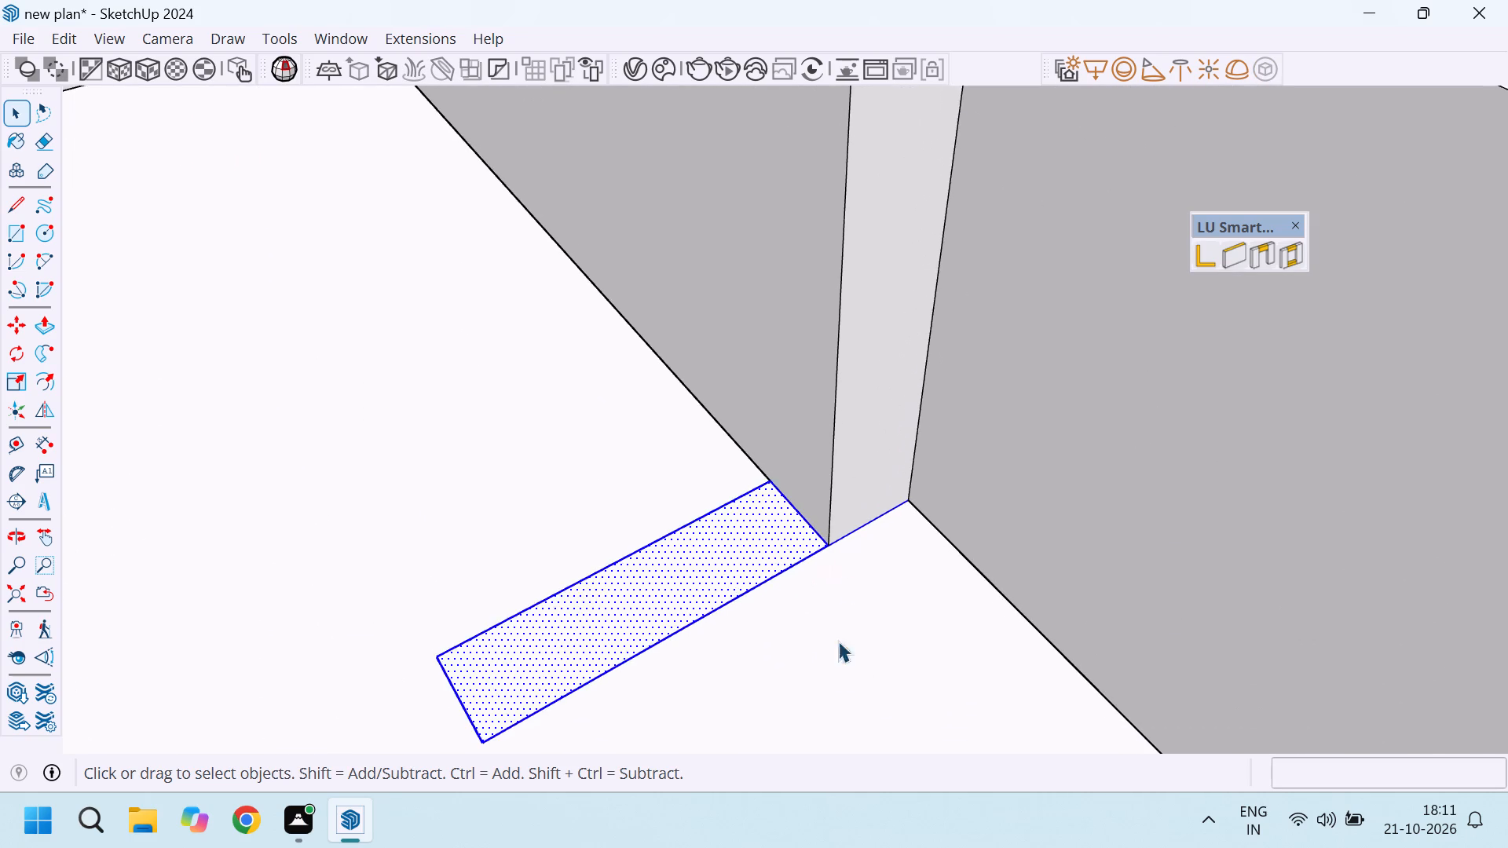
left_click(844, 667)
Examine how the flat step rectangle meets the inner porch wall and the floor around it.
scroll(800, 565, "down", 4)
middle_click_drag(745, 645, 779, 496)
scroll(715, 500, "up", 3)
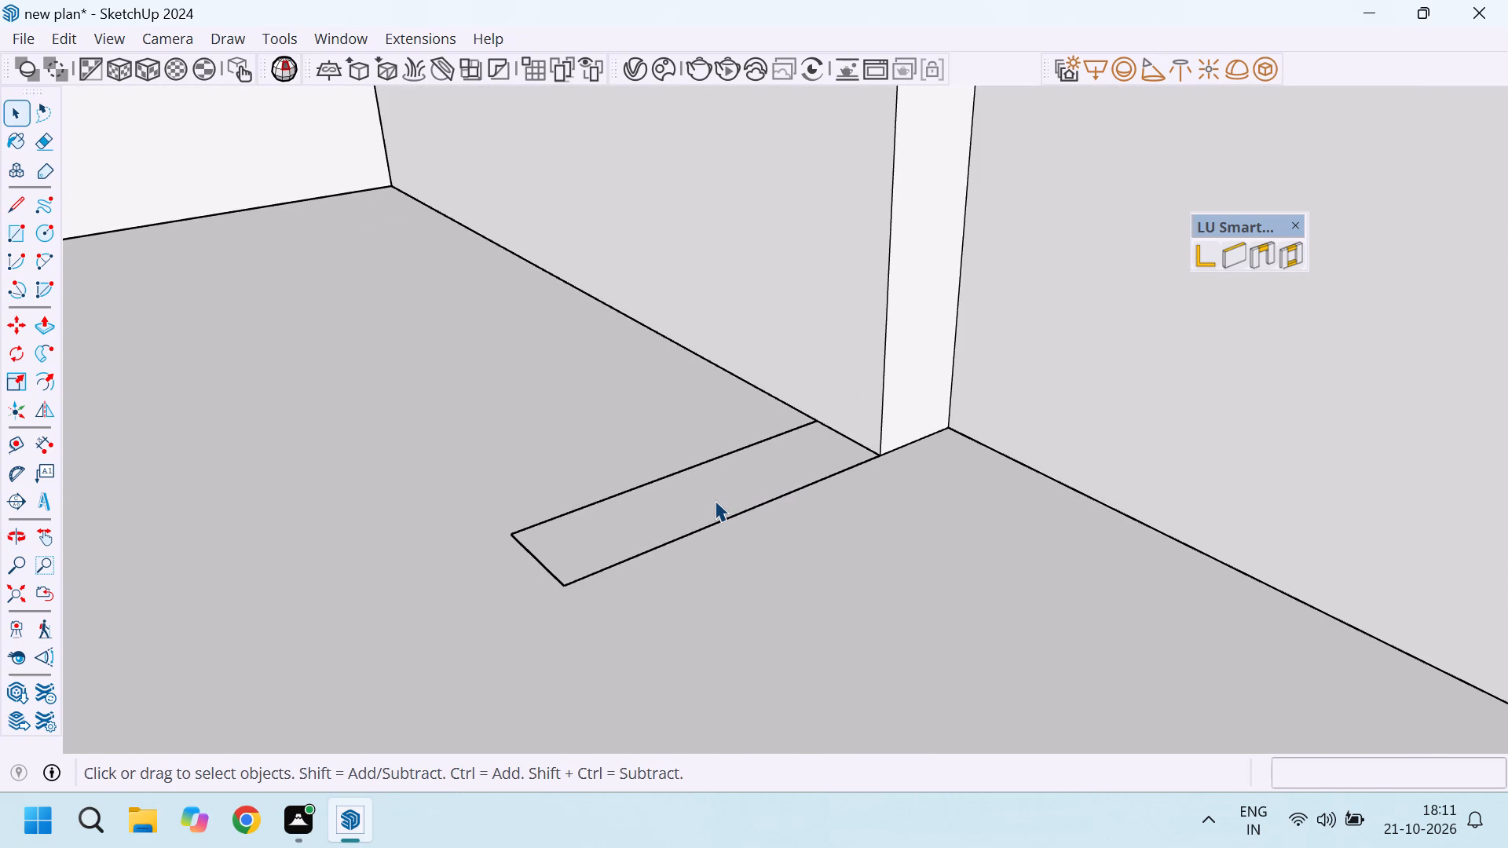
scroll(716, 505, "down", 8)
left_click(796, 412)
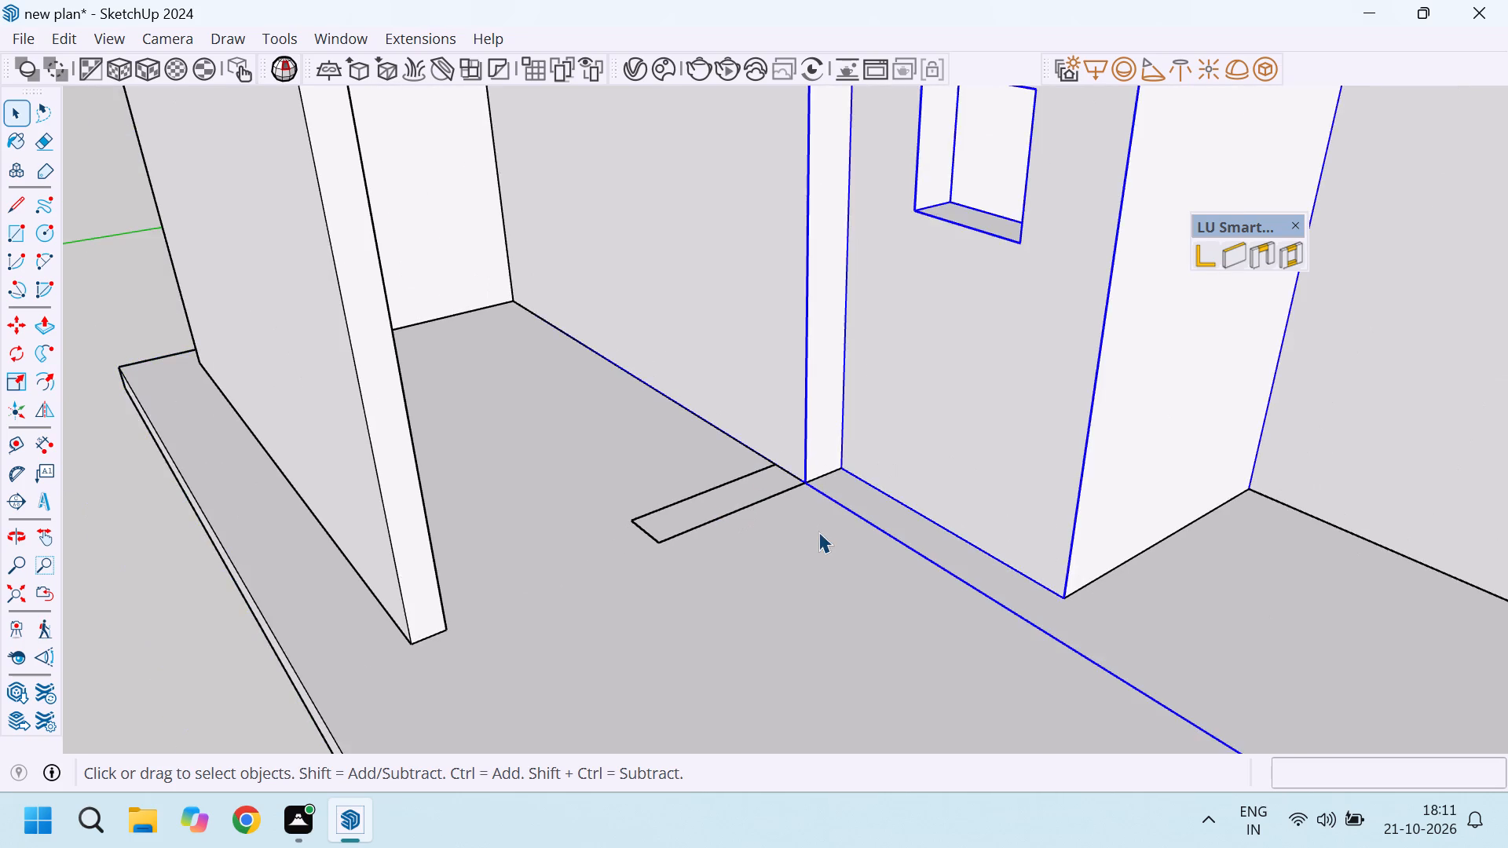
scroll(818, 535, "down", 9)
middle_click_drag(844, 338, 848, 484)
scroll(781, 506, "up", 3)
left_click(718, 512)
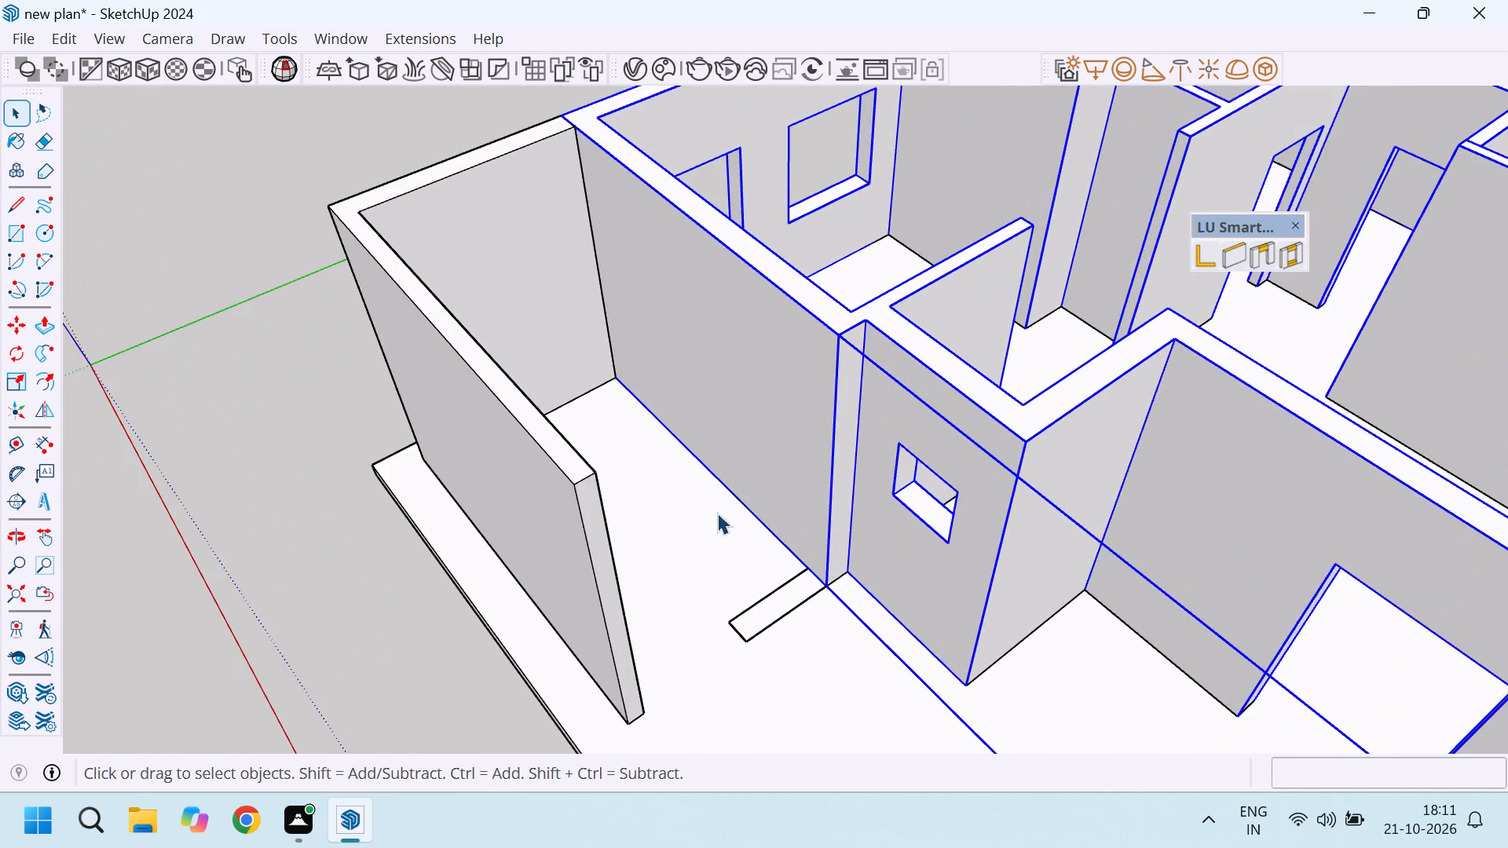
scroll(693, 561, "up", 2)
scroll(749, 601, "up", 3)
left_click(789, 634)
Push/Pull the 3' by 10" rectangle up 6" to form the stair step.
scroll(789, 630, "down", 4)
scroll(781, 627, "up", 4)
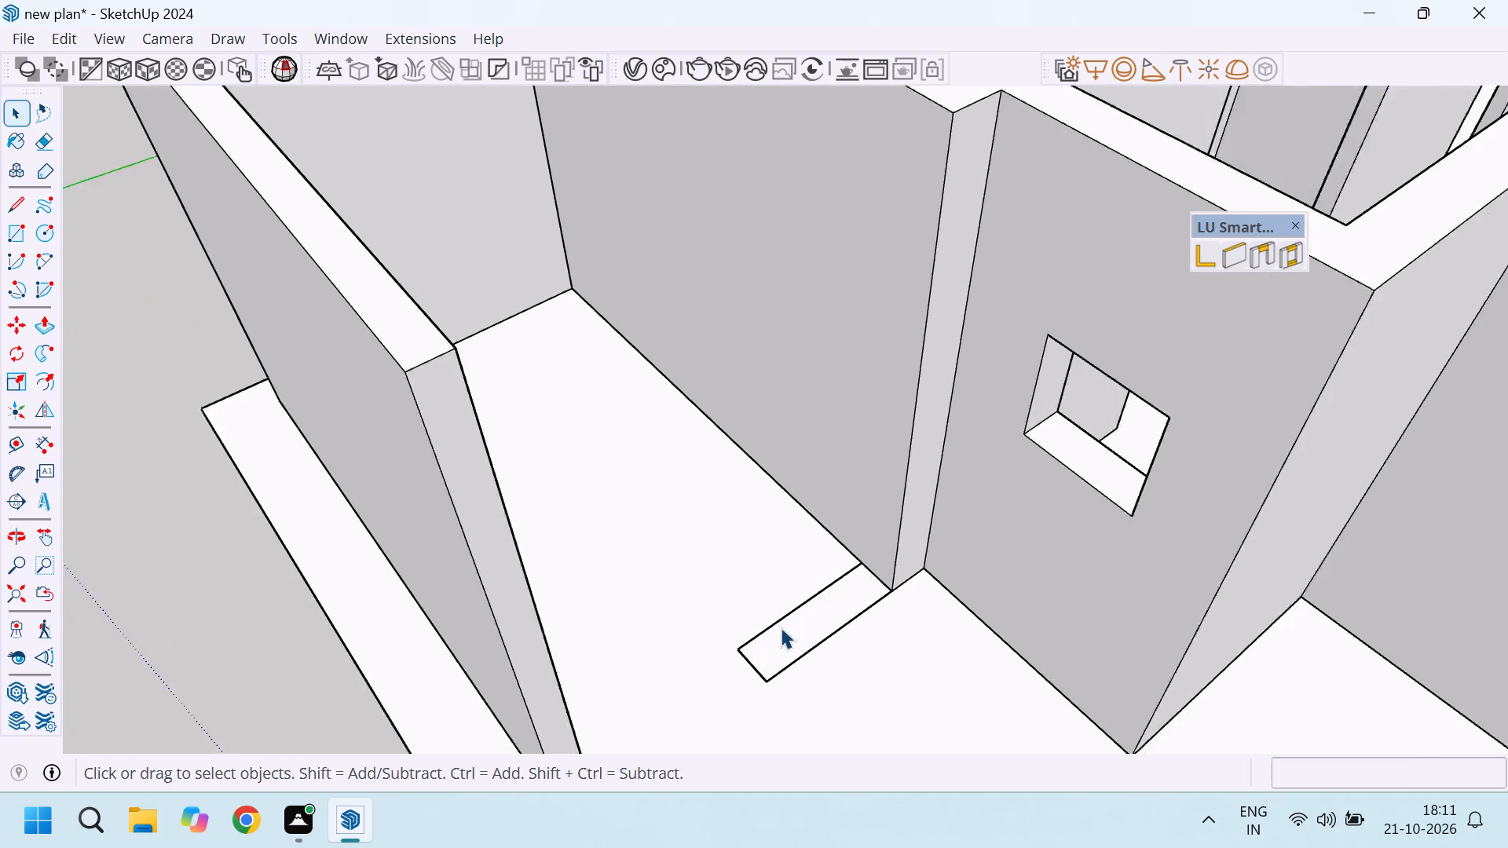
key("p")
left_click(780, 642)
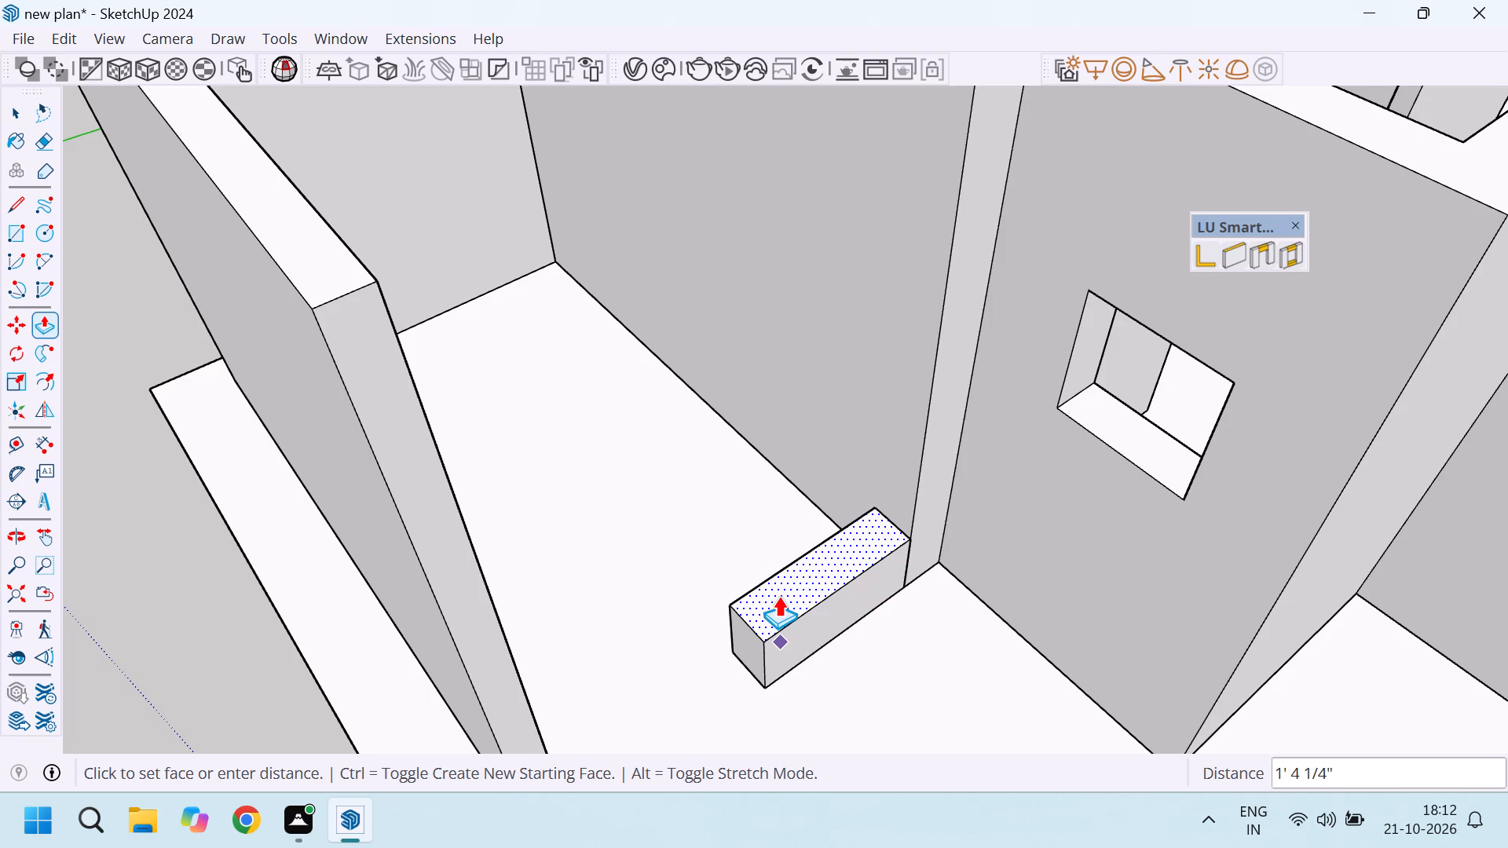
key("6")
key("Return")
scroll(771, 604, "down", 3)
scroll(775, 619, "up", 3)
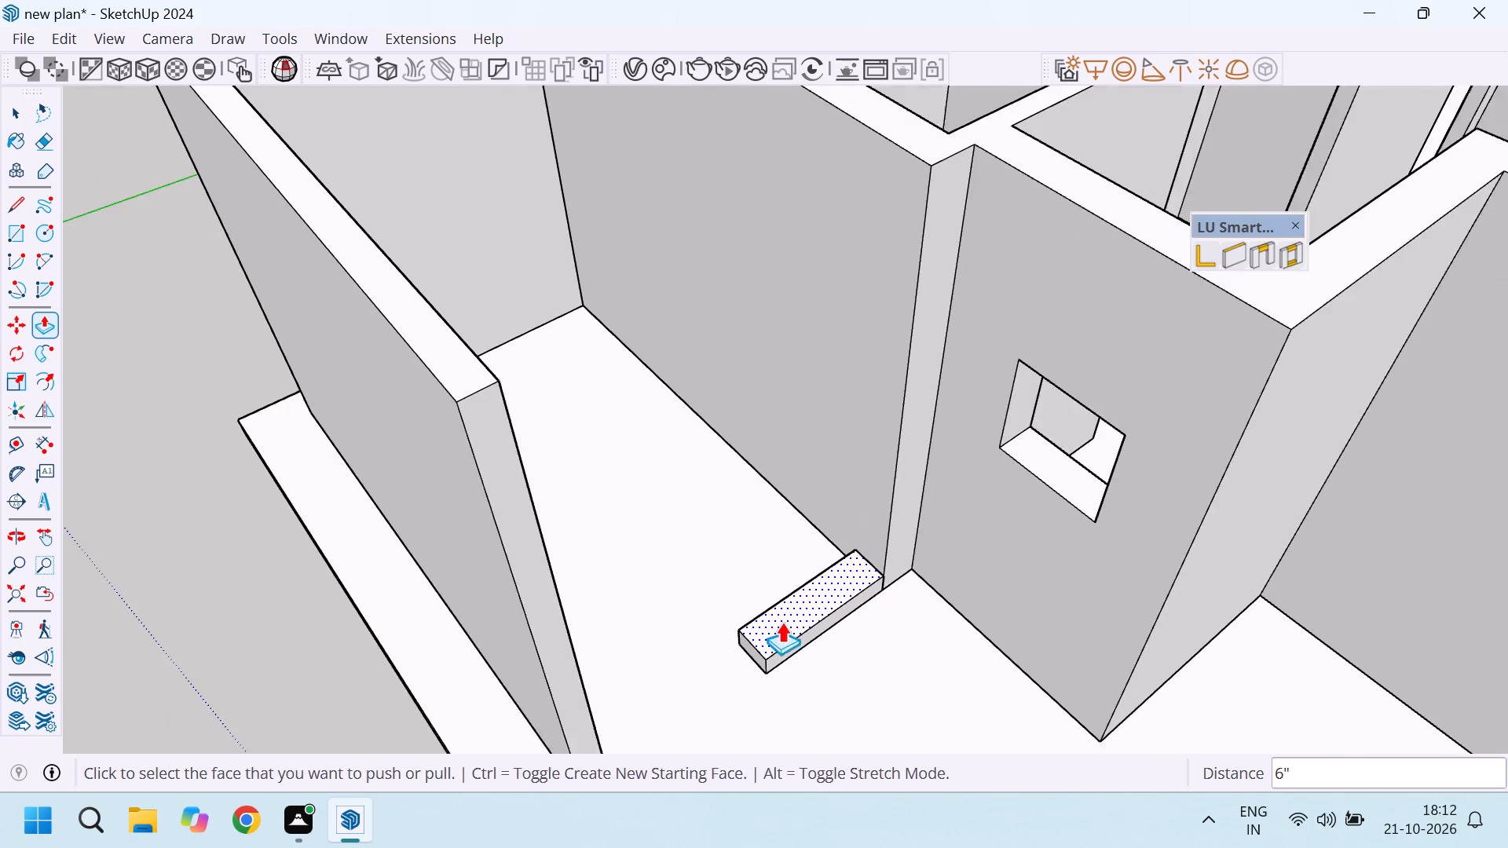
scroll(781, 622, "up", 1)
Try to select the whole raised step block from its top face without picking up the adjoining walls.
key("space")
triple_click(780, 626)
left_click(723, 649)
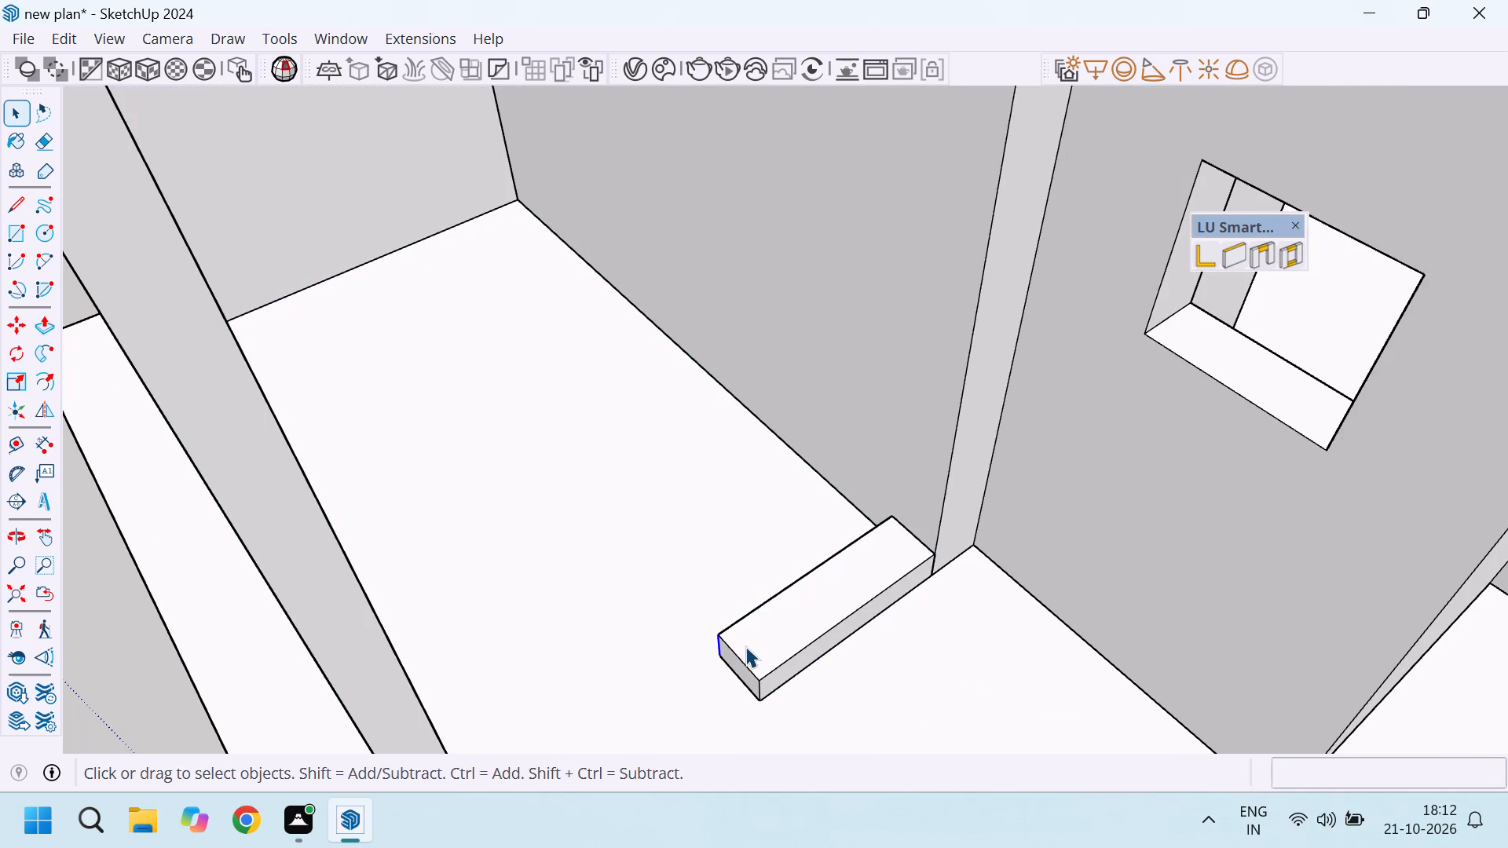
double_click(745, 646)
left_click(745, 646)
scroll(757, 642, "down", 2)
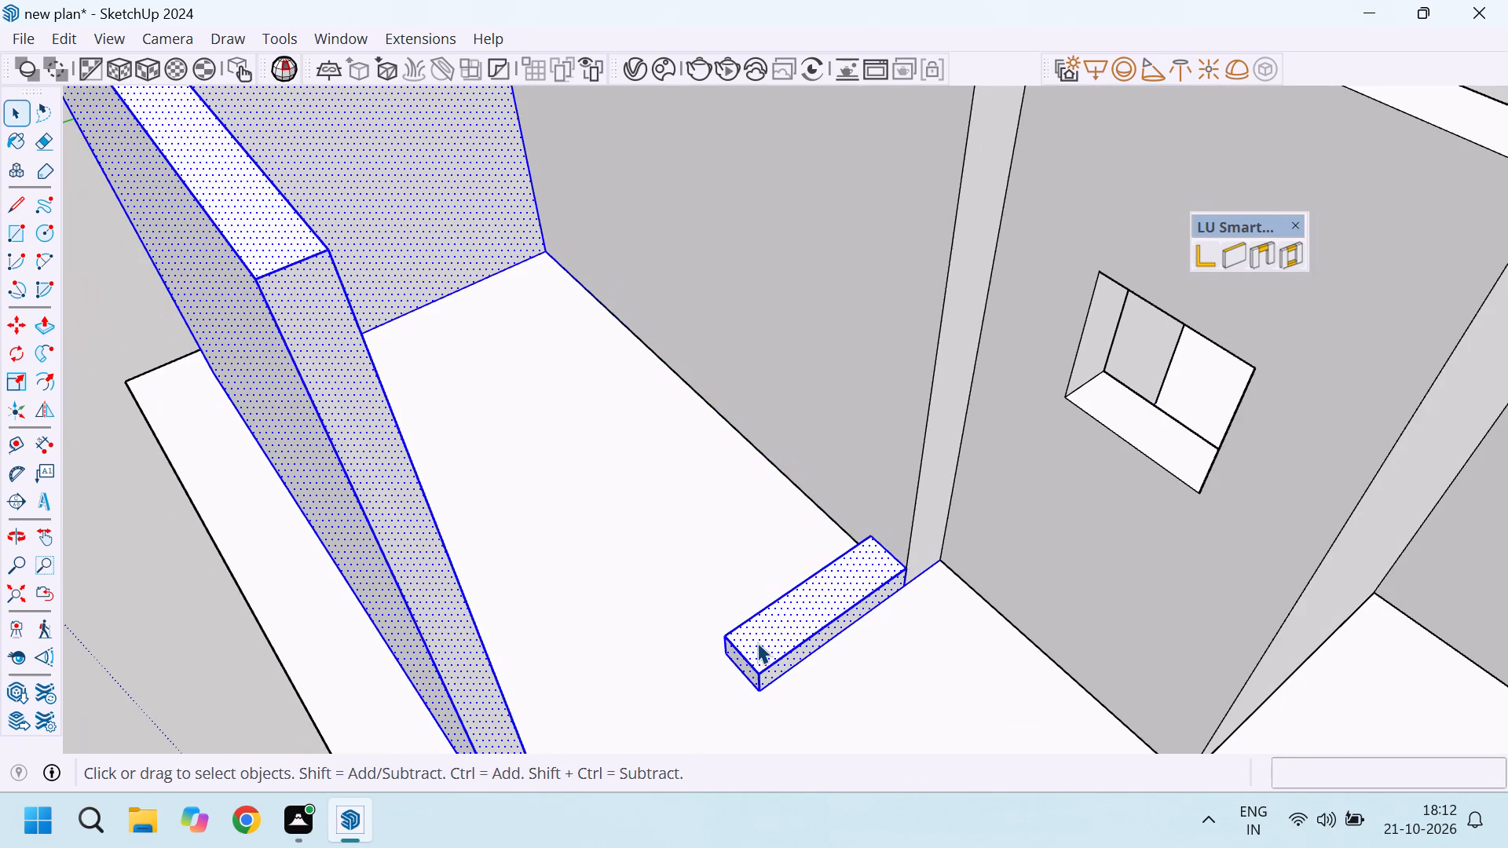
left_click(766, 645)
Hide the floor slab group beneath the house walls.
scroll(766, 645, "down", 9)
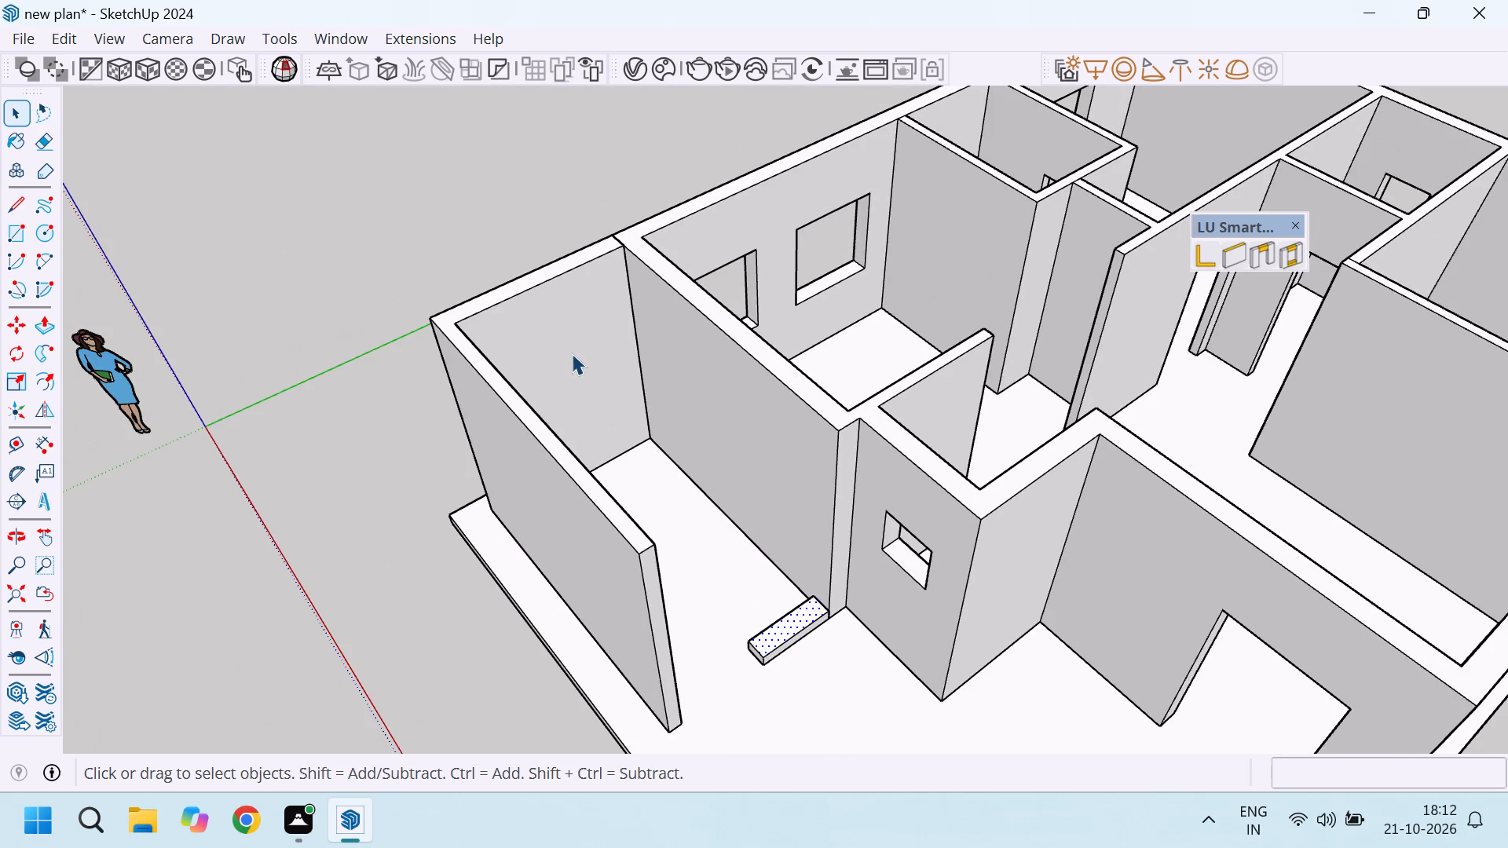
scroll(752, 703, "up", 12)
middle_click_drag(749, 643, 785, 531)
scroll(801, 472, "down", 6)
scroll(820, 577, "down", 5)
left_click(813, 612)
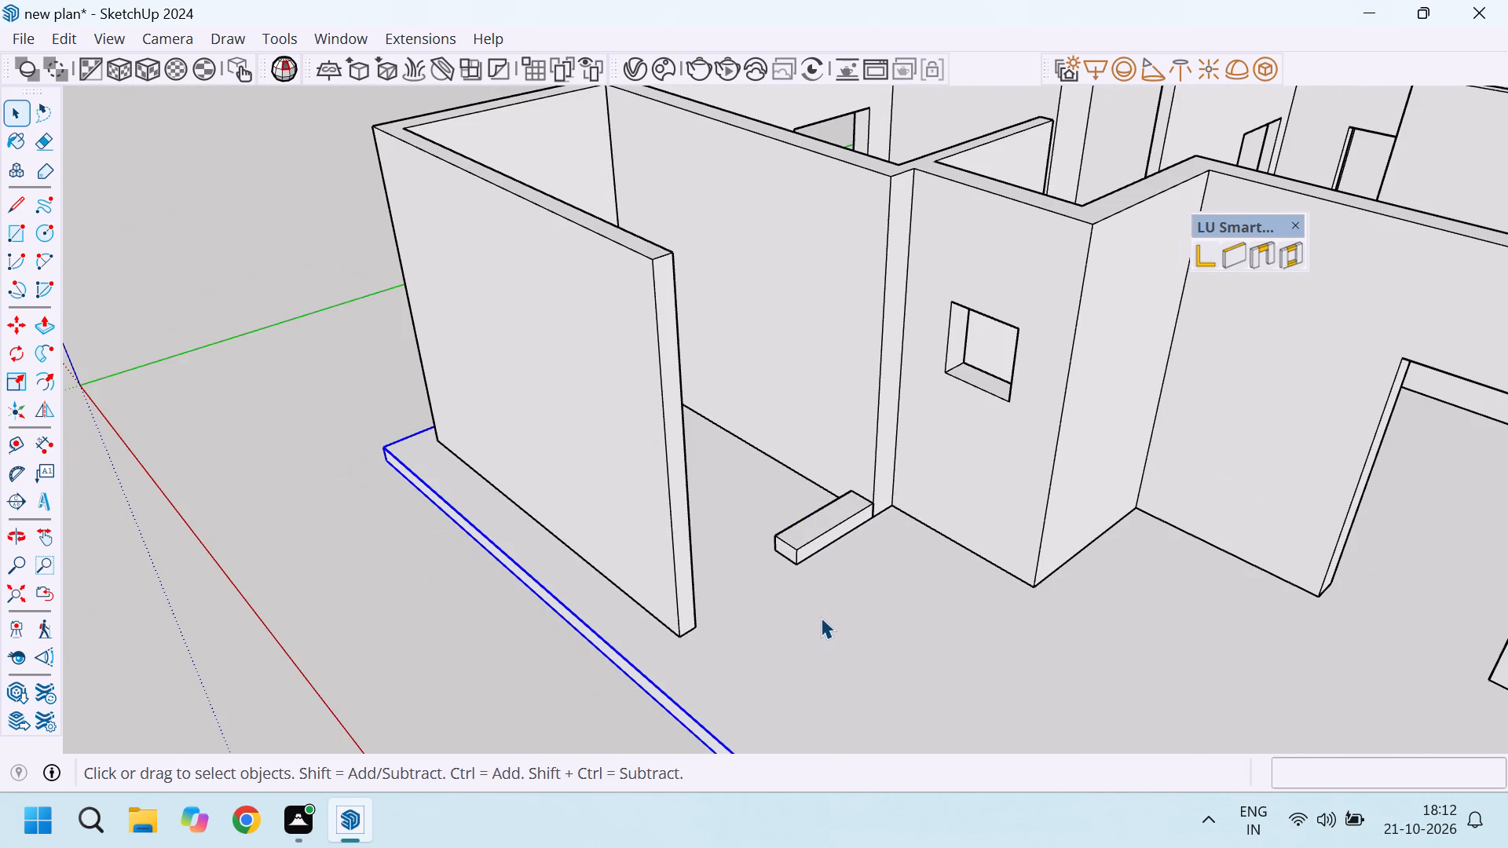
right_click(818, 611)
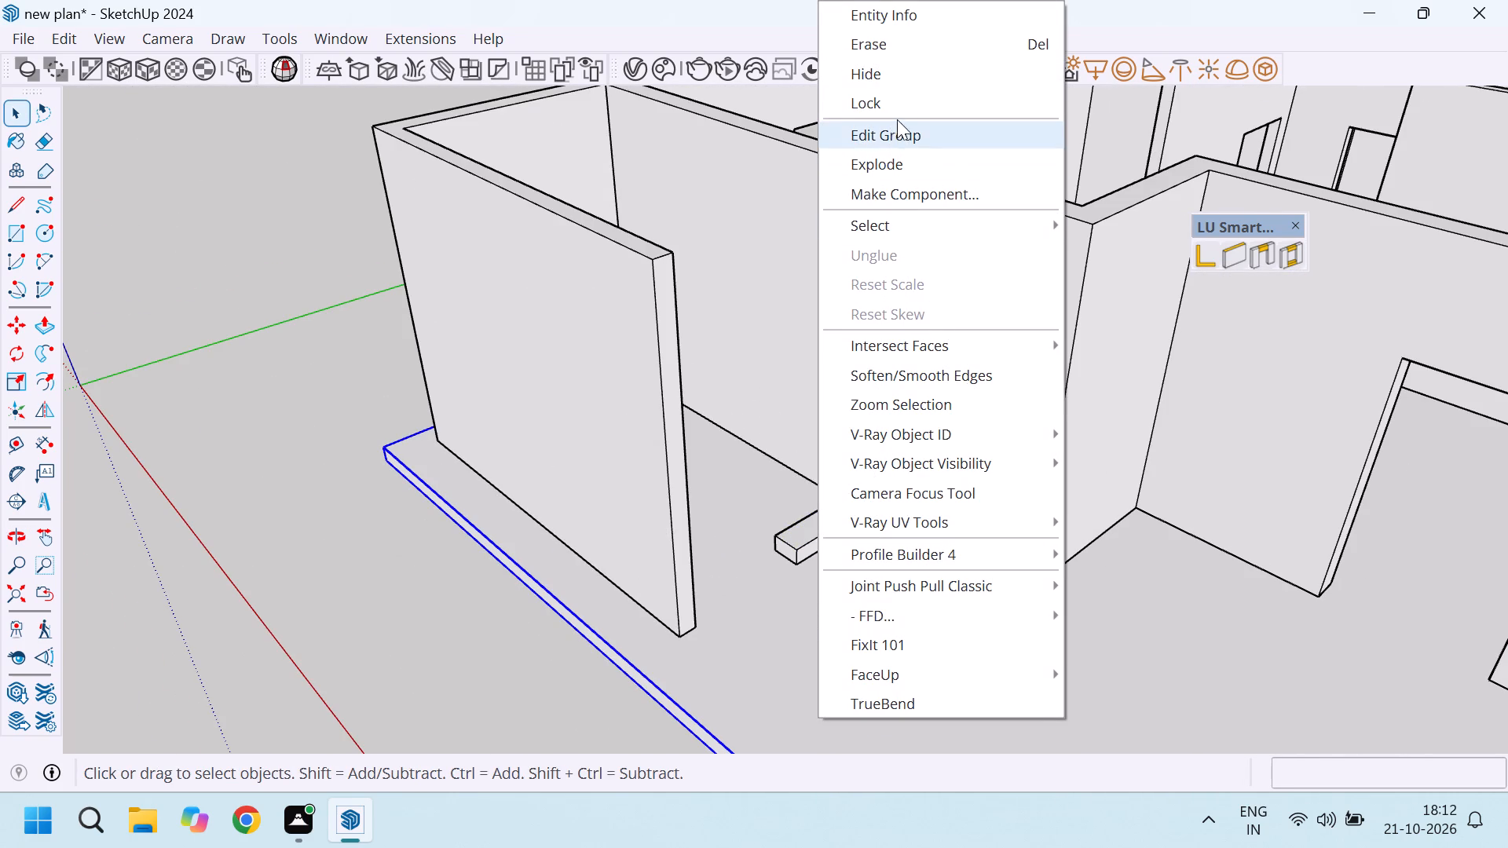
left_click(902, 82)
Select the step block together with all its connected geometry, working from below the model.
scroll(899, 605, "down", 5)
scroll(832, 543, "up", 5)
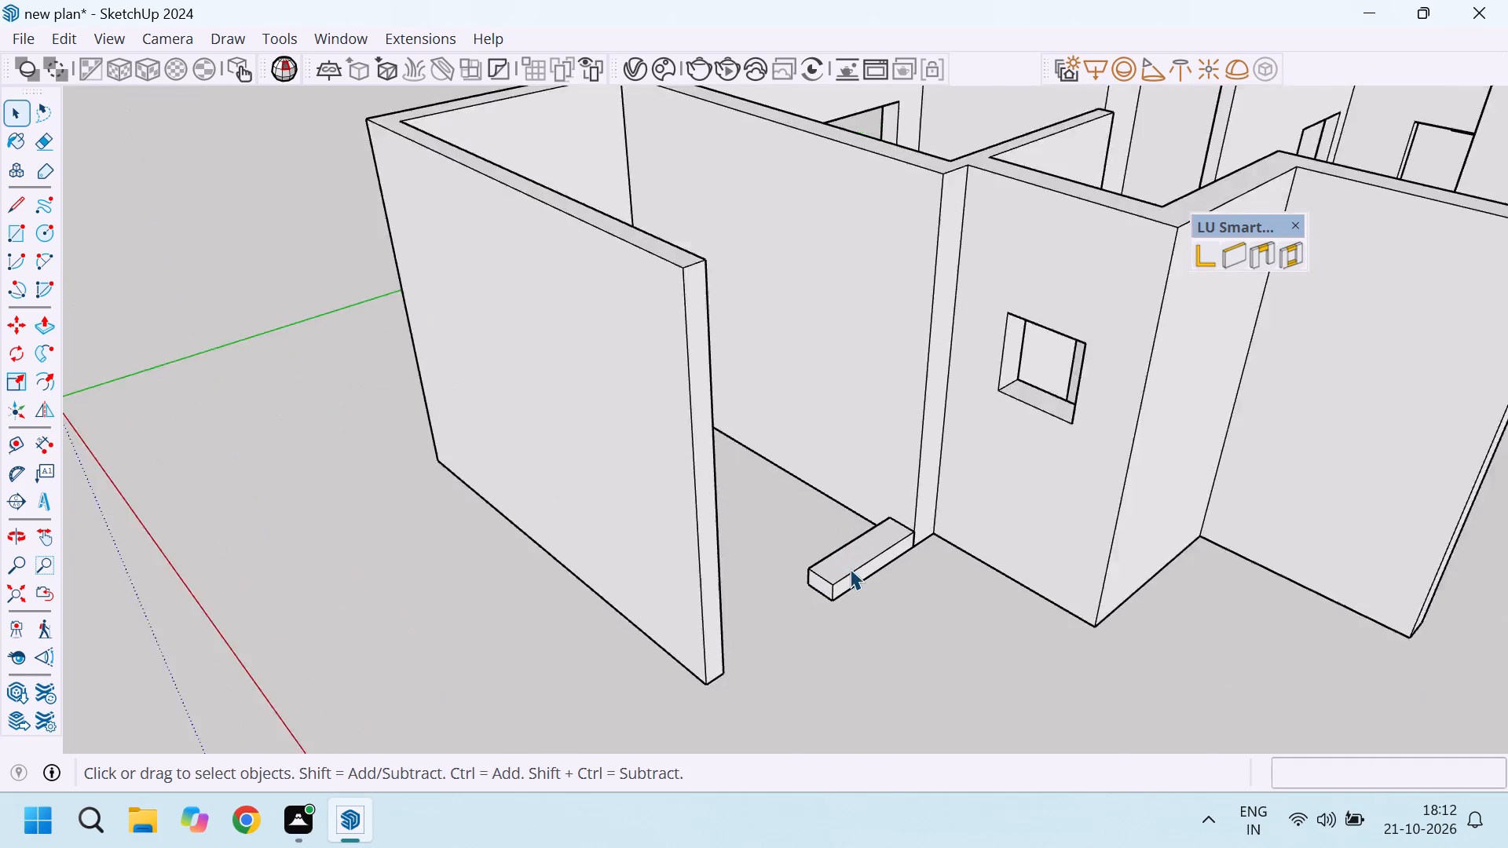
scroll(850, 568, "up", 2)
middle_click_drag(850, 568, 942, 293)
scroll(928, 325, "up", 9)
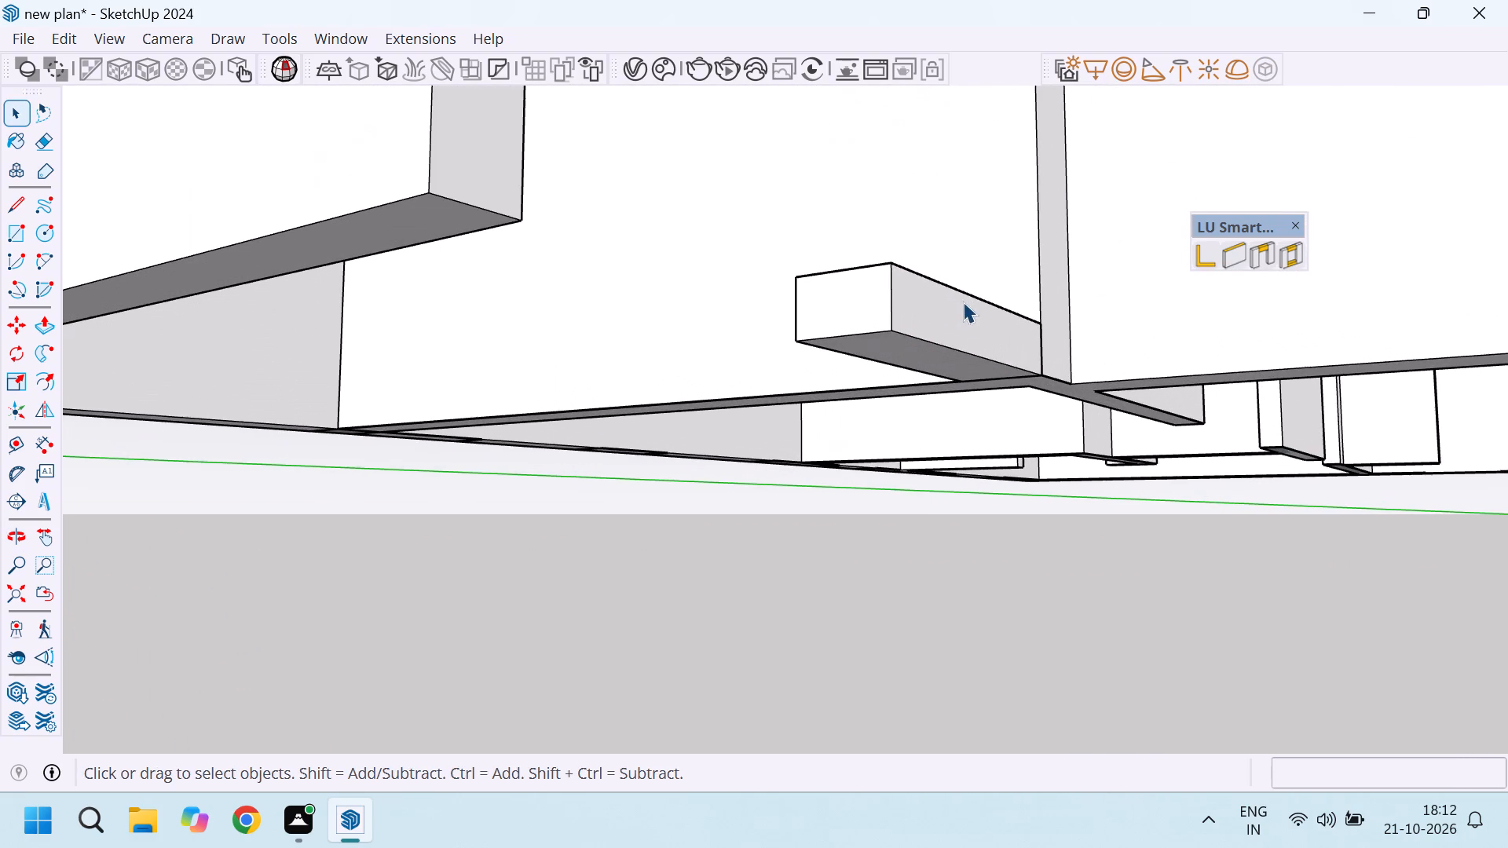
left_click(960, 317)
double_click(953, 316)
left_click(941, 323)
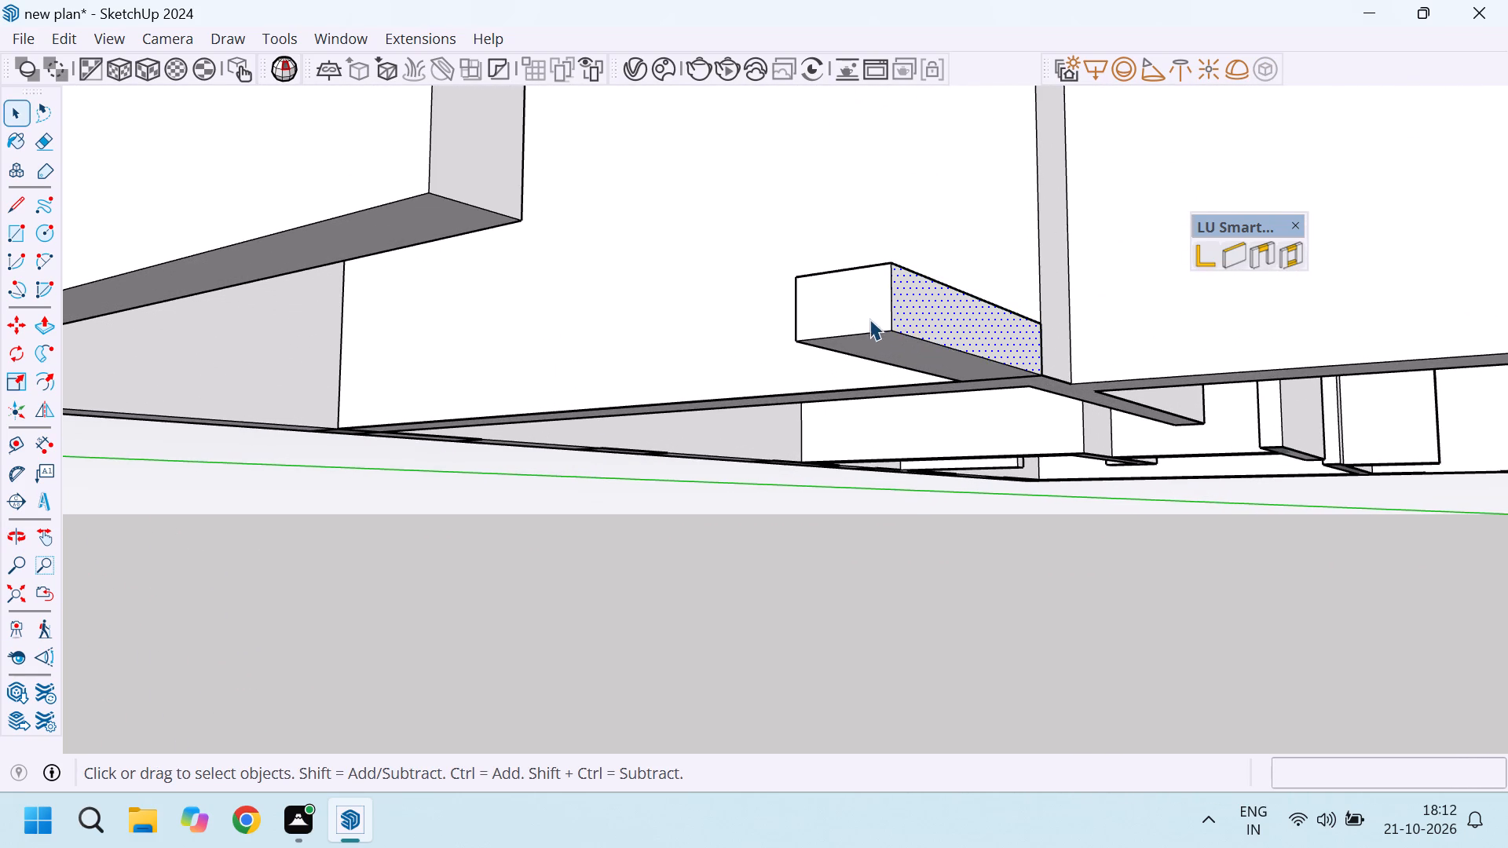
double_click(869, 314)
scroll(915, 317, "up", 3)
triple_click(915, 317)
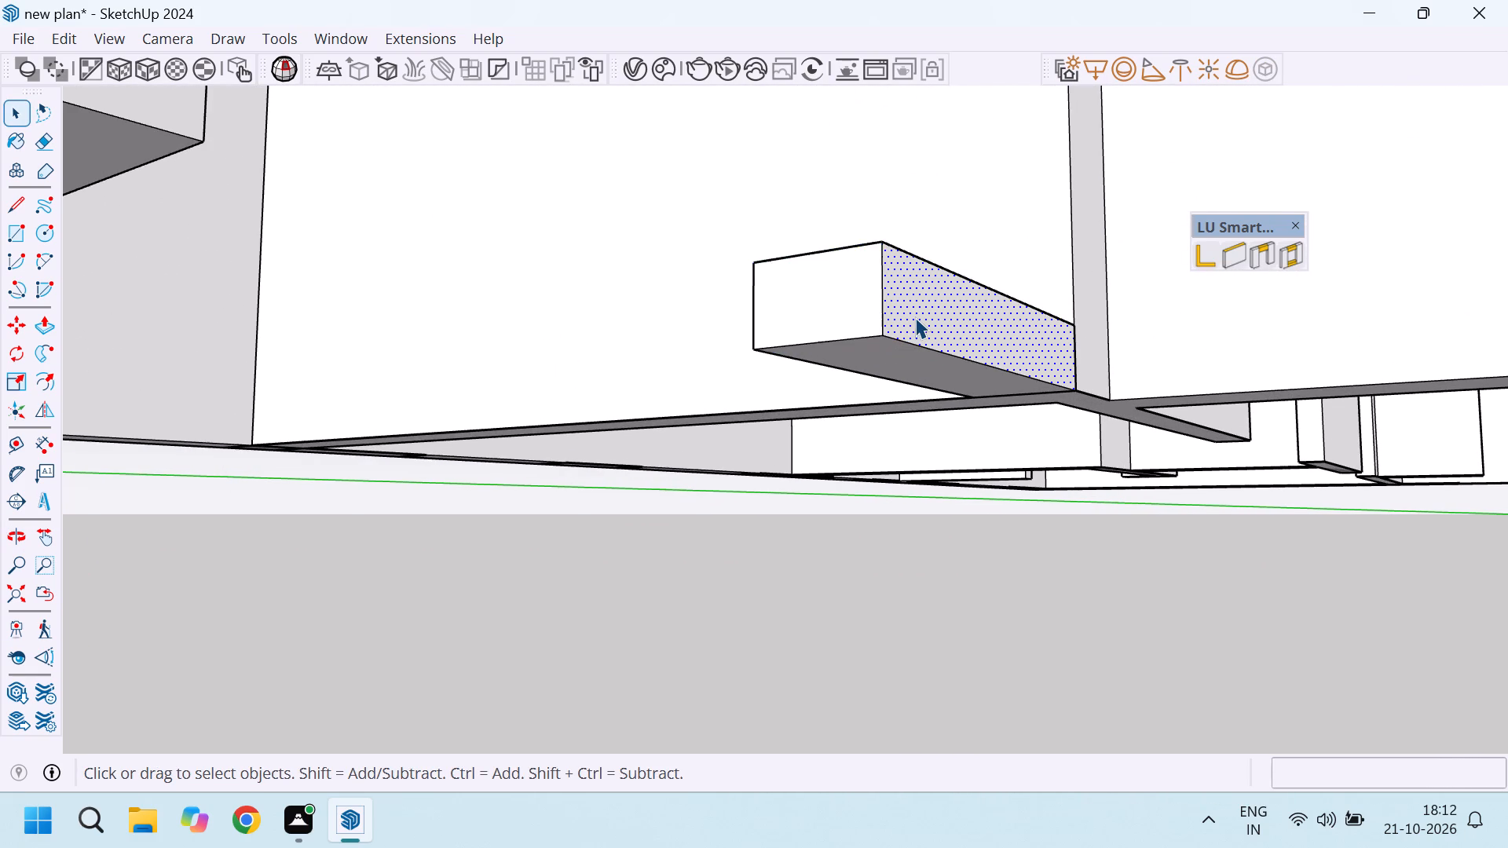
scroll(918, 325, "down", 4)
scroll(933, 419, "up", 1)
middle_click_drag(933, 419, 968, 334)
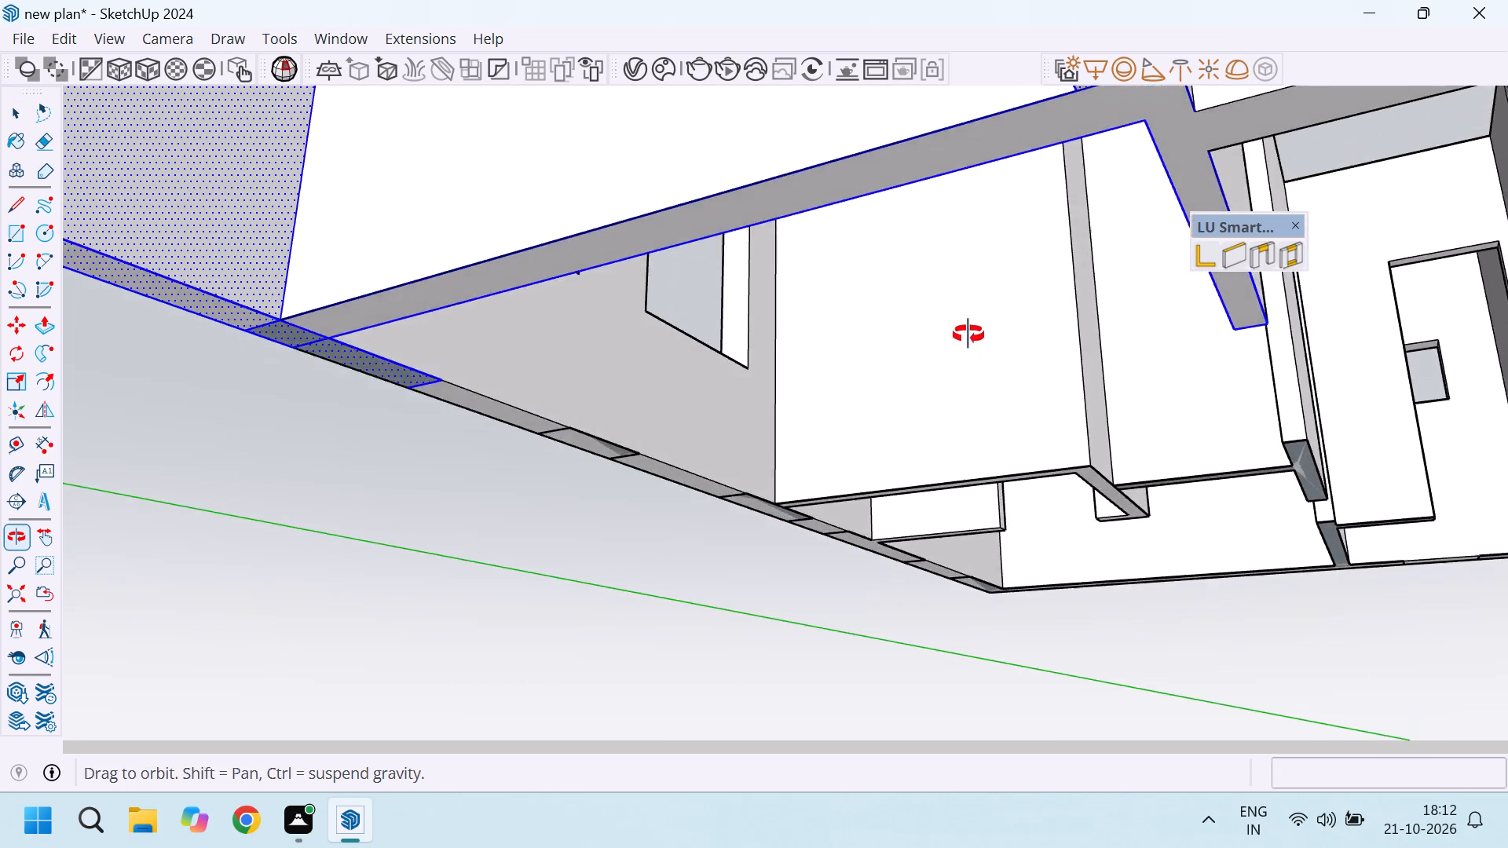
middle_click_drag(968, 334, 957, 360)
Remove the inner porch wall's bottom edges and the underside pieces beyond the wall corner from the selection.
left_click(879, 238, "shift")
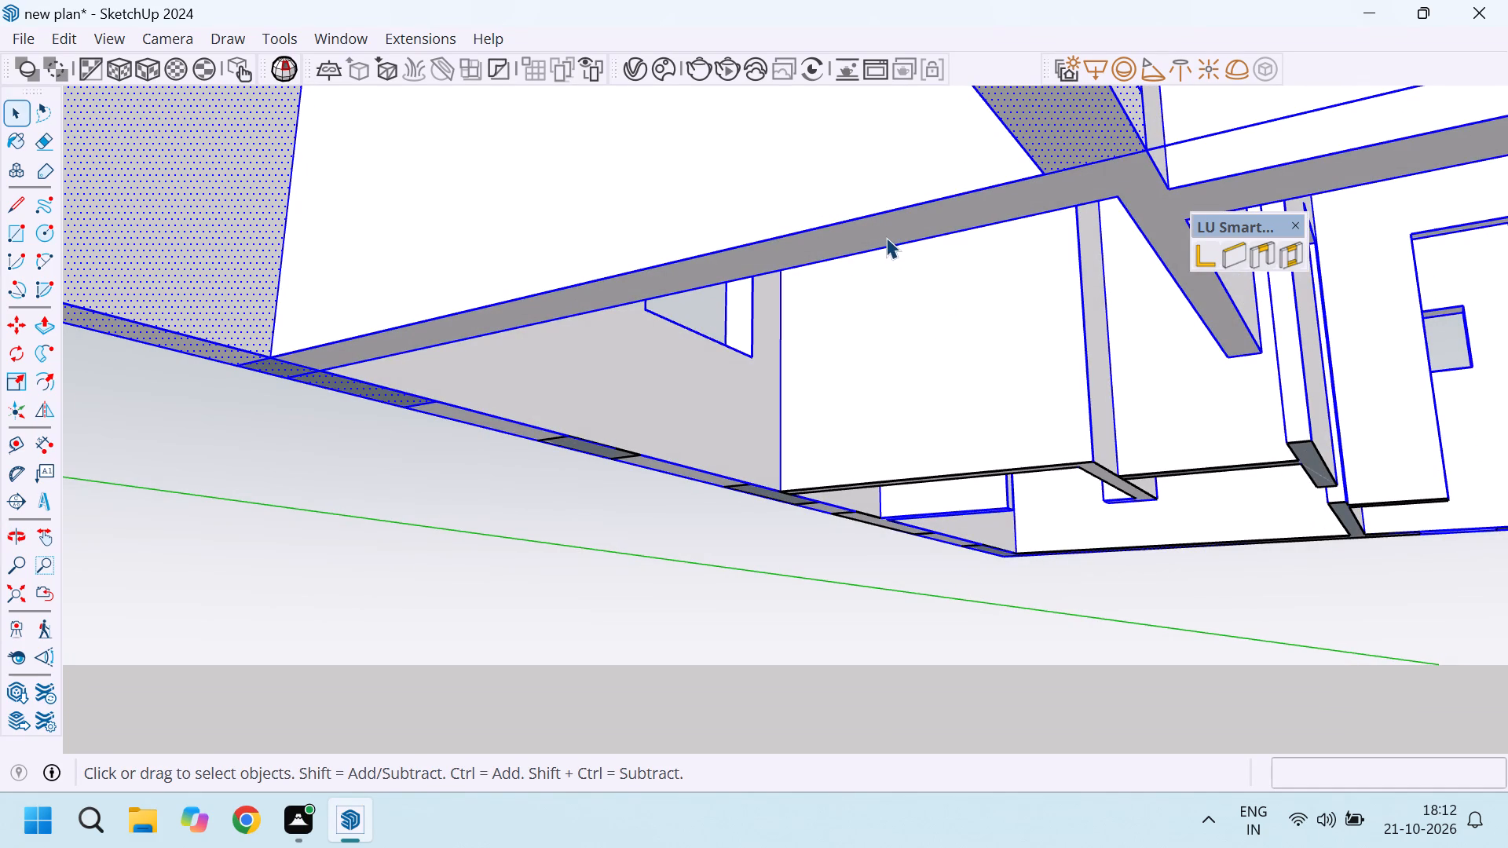
left_click(887, 237, "shift")
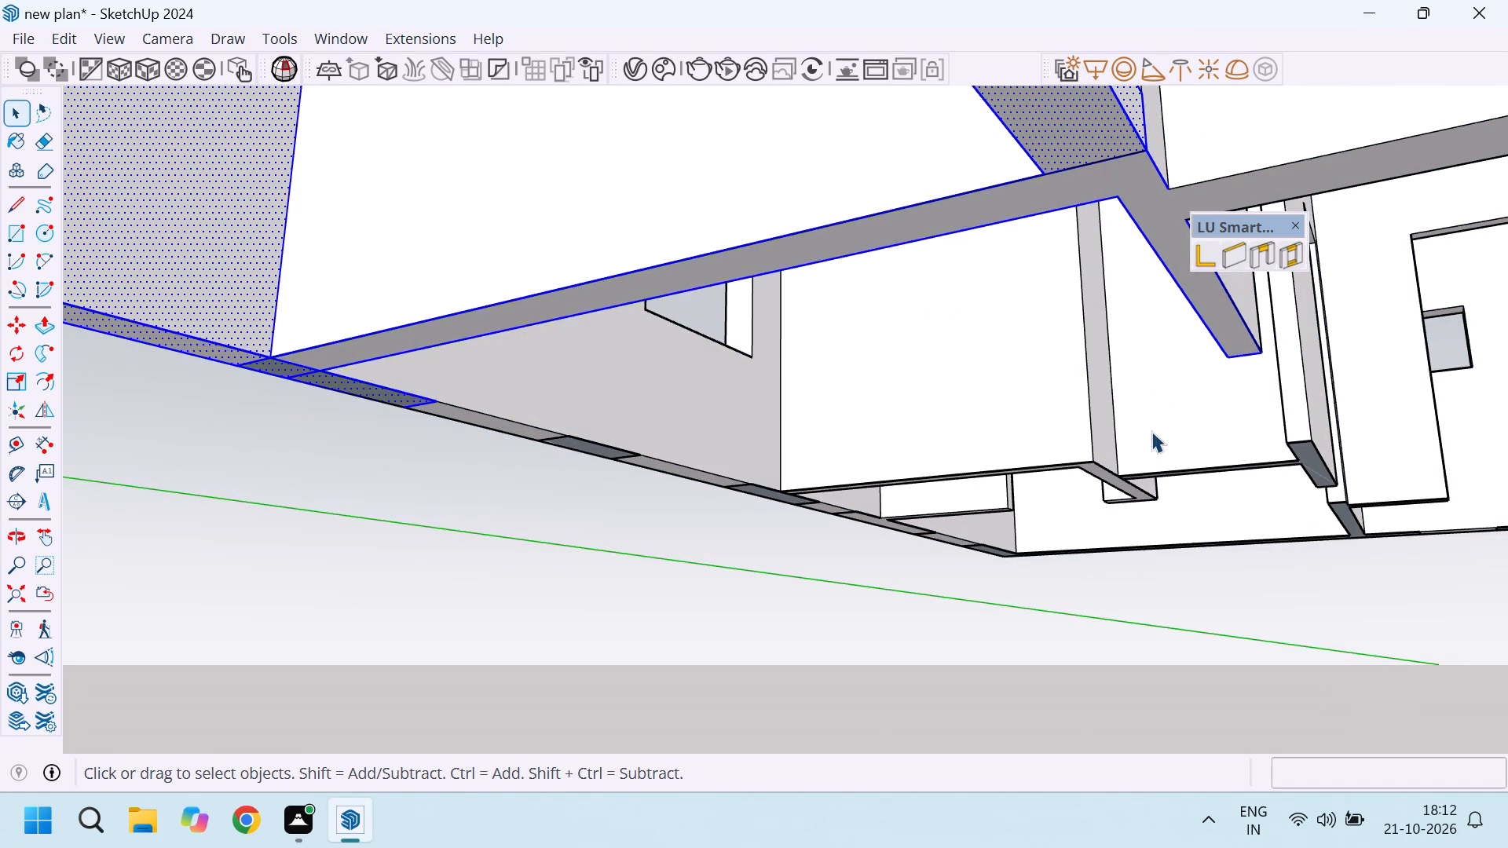
left_click(1154, 161, "shift")
left_click(1130, 214, "shift")
left_click(1087, 205, "shift")
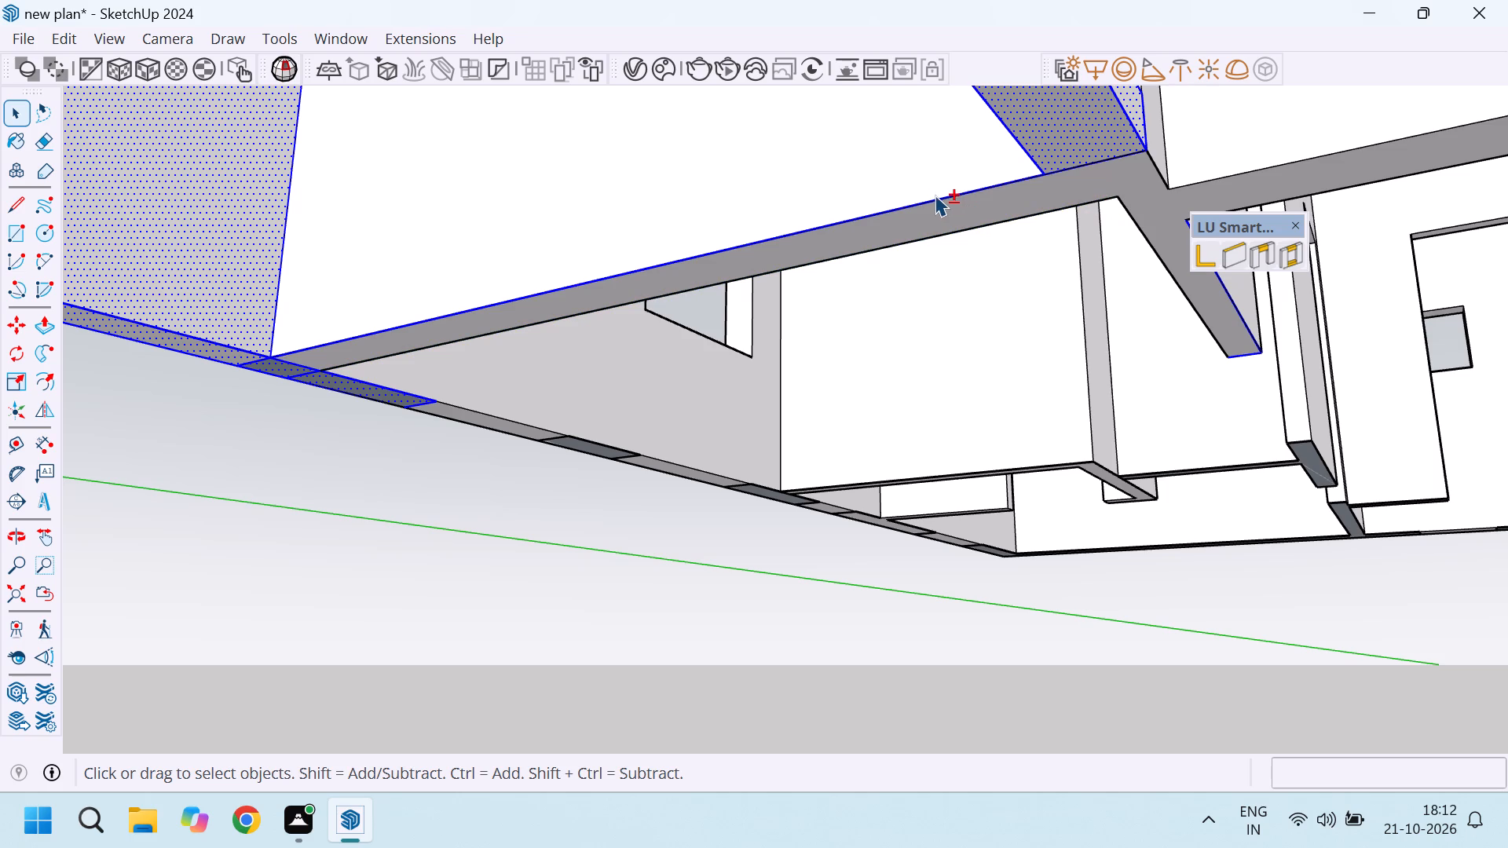
left_click(941, 196, "shift")
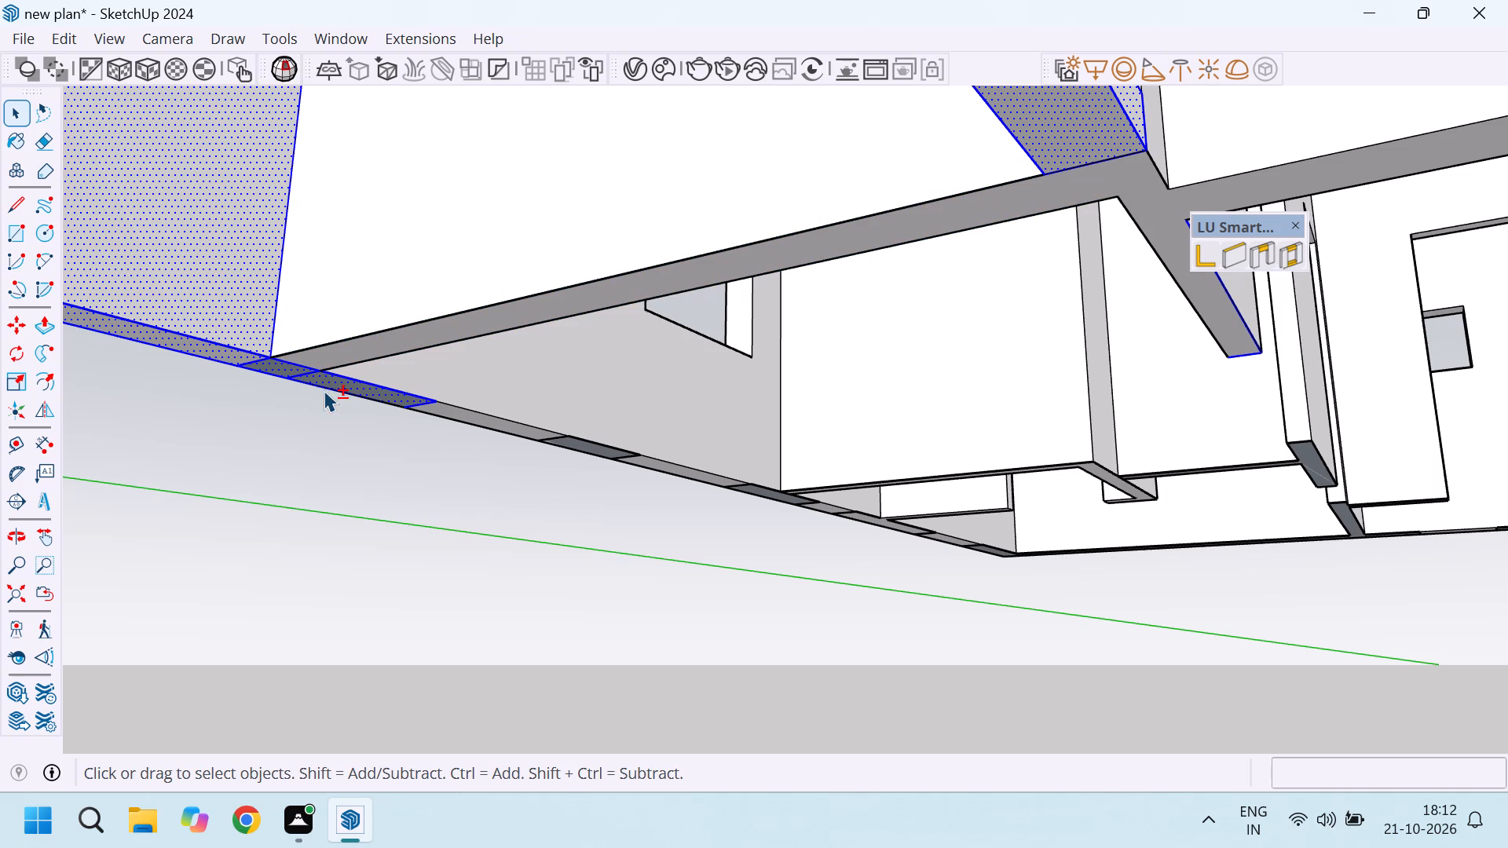
left_click(328, 379, "shift")
left_click(289, 362, "shift")
left_click(342, 376, "shift")
left_click(422, 401, "shift")
scroll(400, 395, "up", 8)
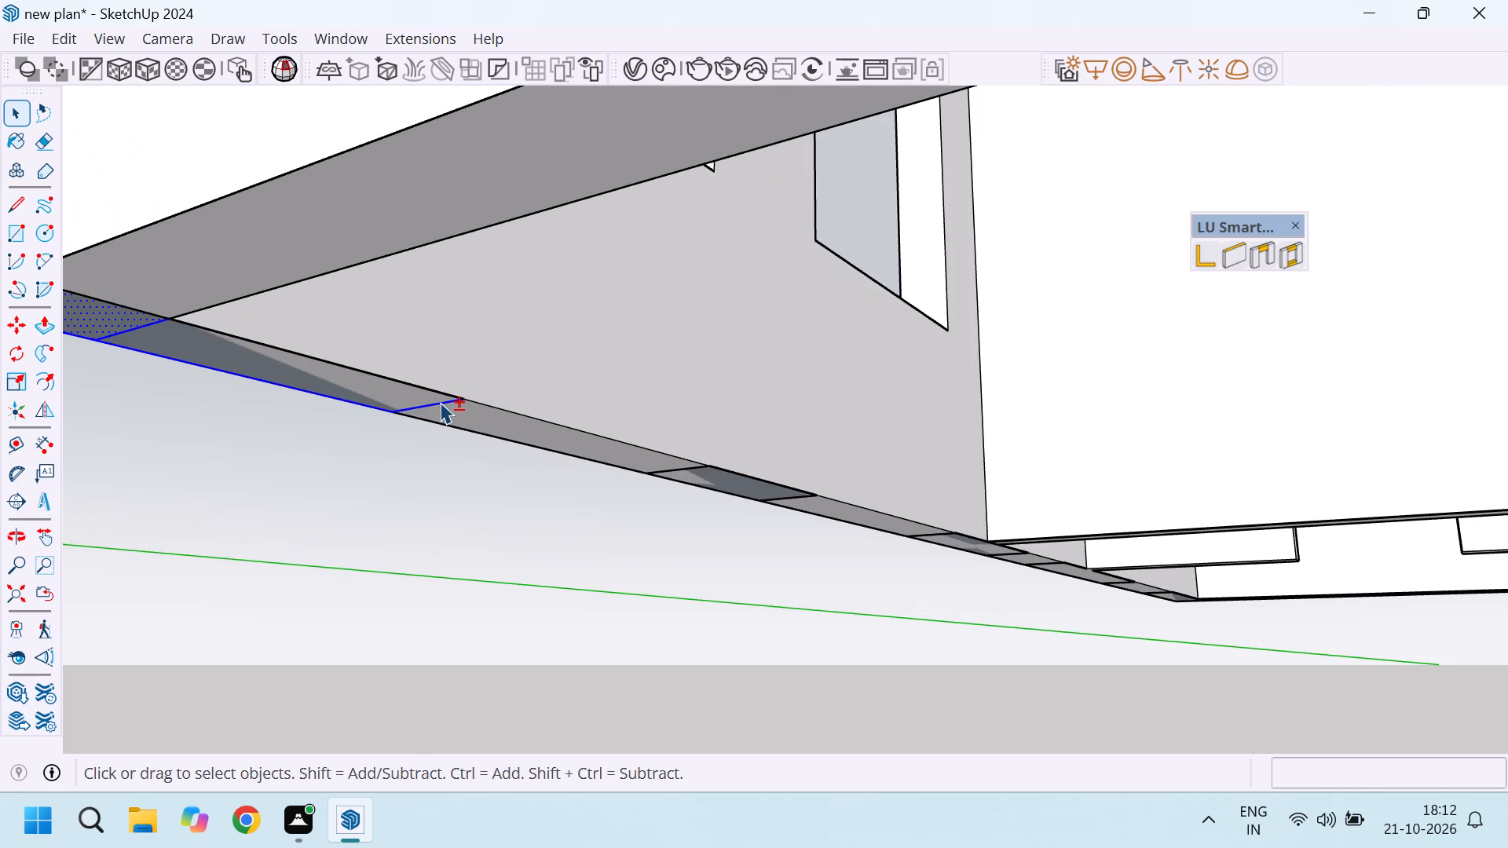
left_click(440, 403, "shift")
Remove the remaining underside faces and edges around the inner porch wall's corner junction from the selection.
scroll(639, 424, "down", 4)
scroll(286, 382, "up", 5)
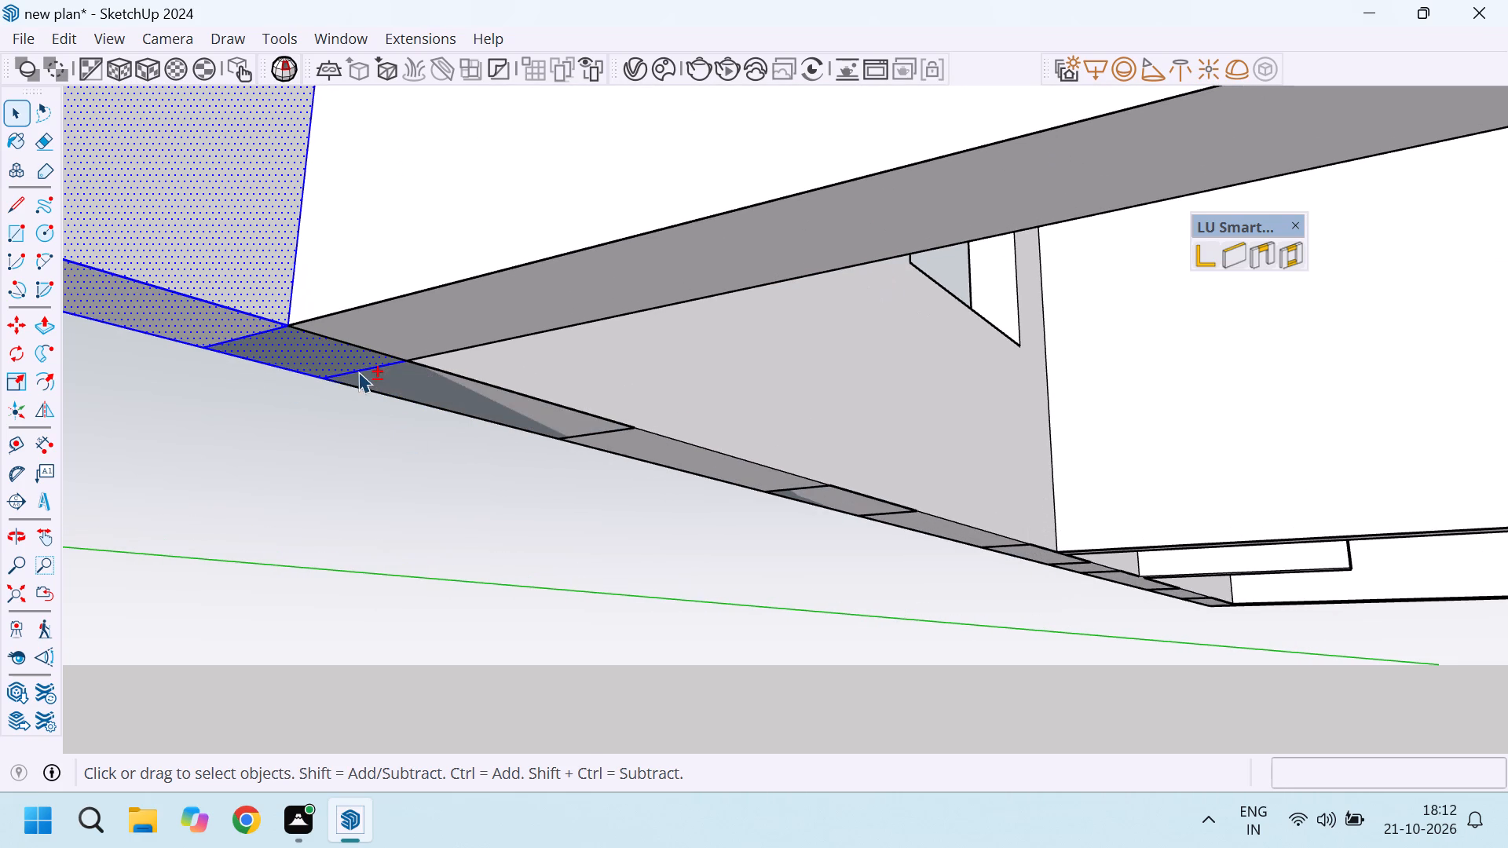
left_click(361, 371, "shift")
left_click(267, 262, "shift")
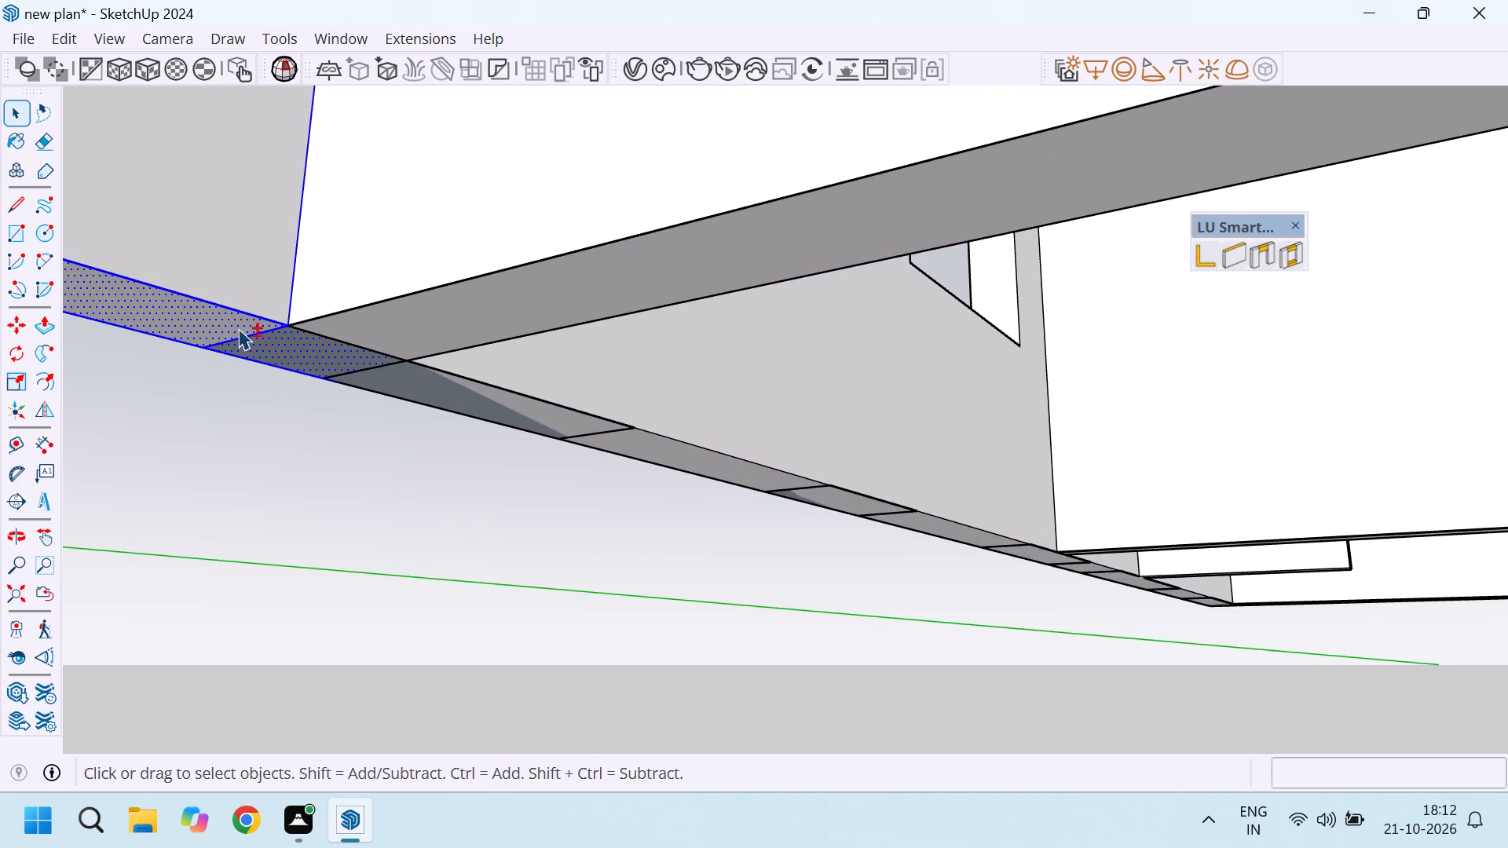
left_click(230, 329, "shift")
left_click(271, 318, "shift")
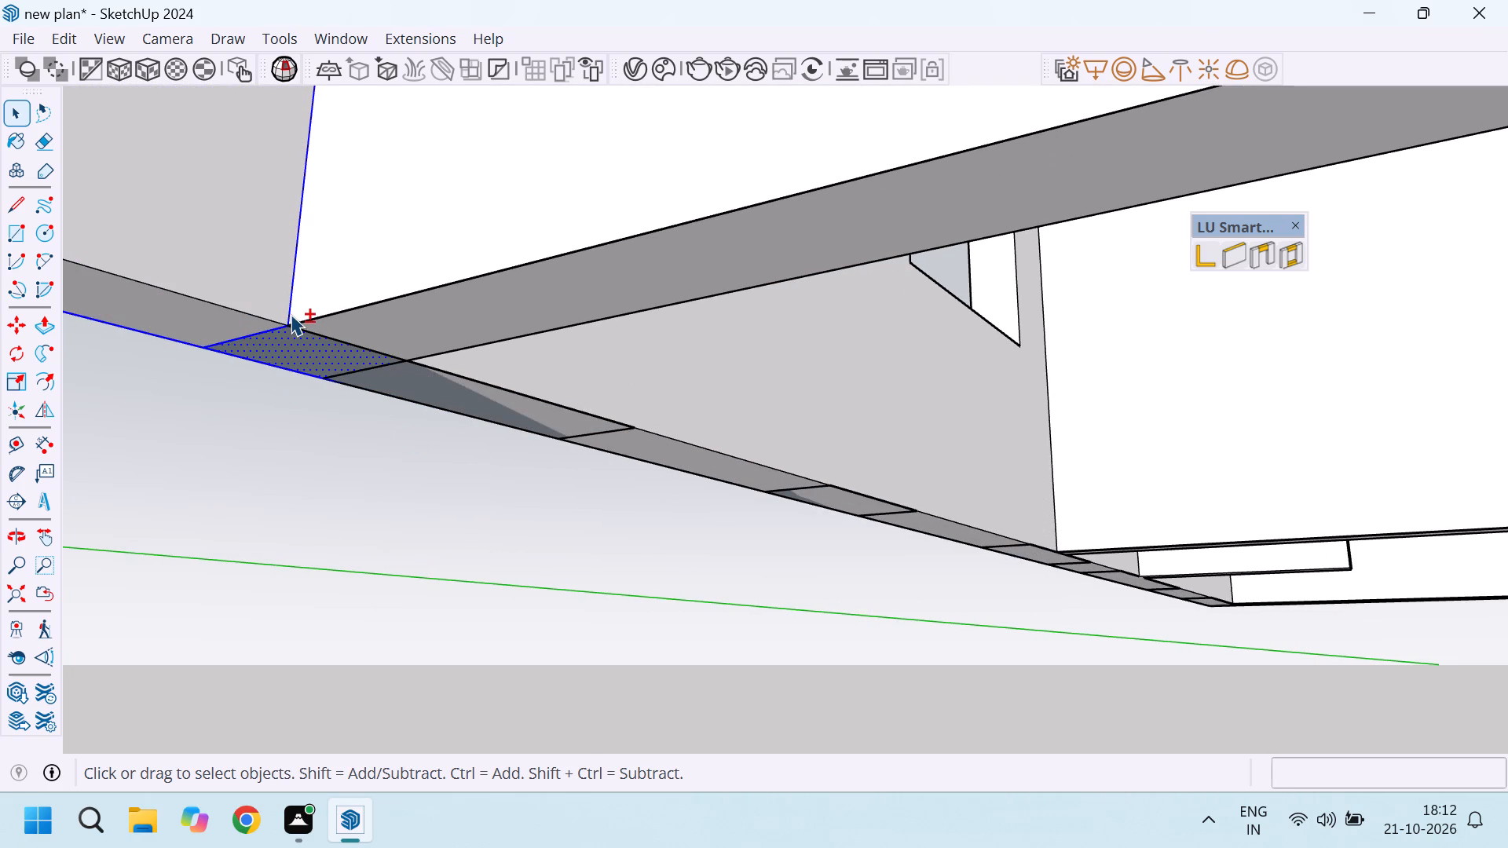
left_click(291, 314, "shift")
double_click(301, 332, "shift")
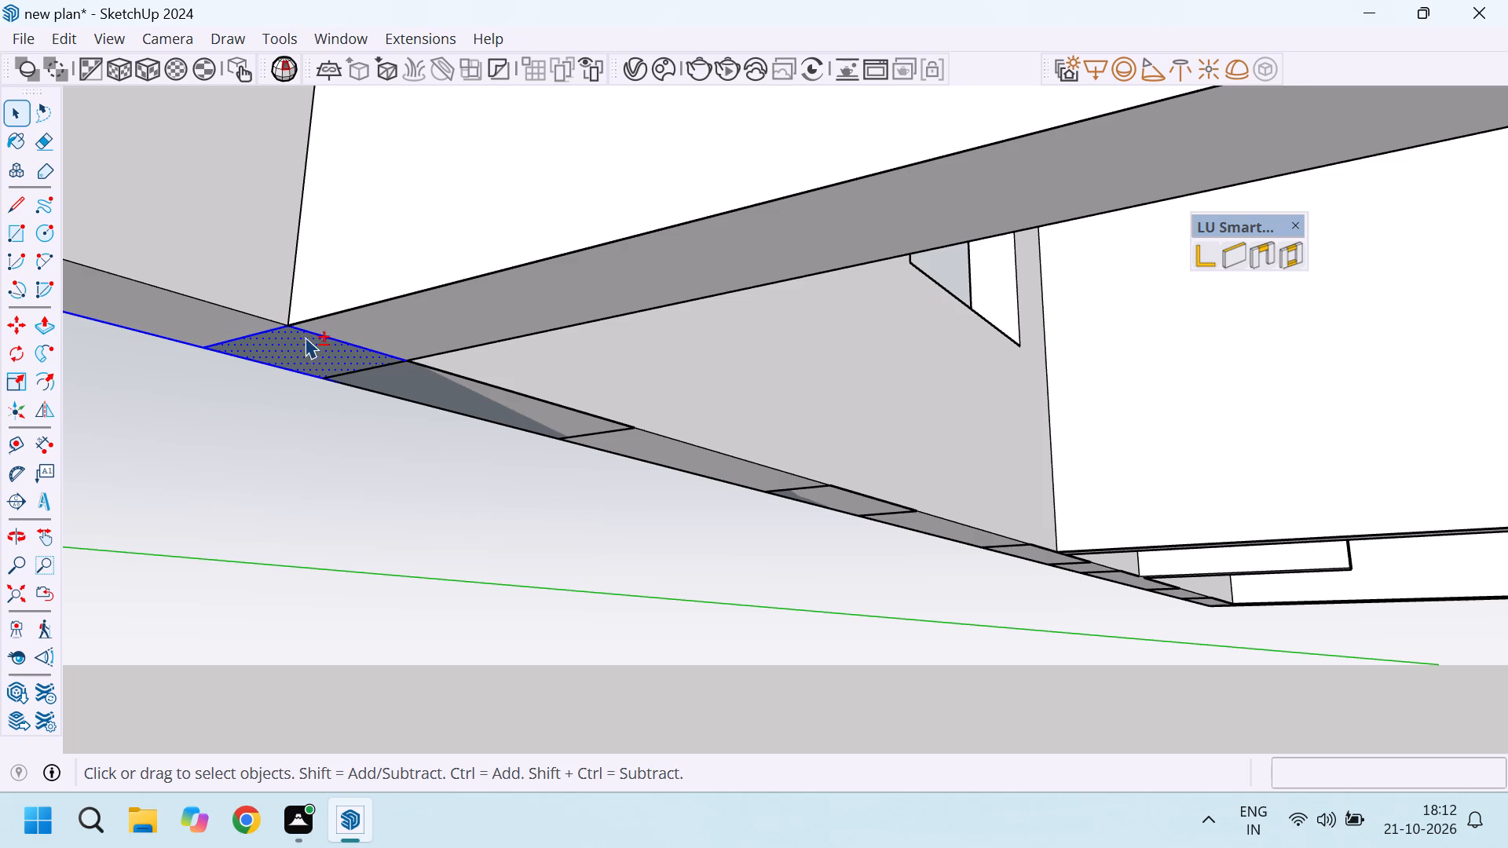
left_click(312, 331, "shift")
left_click(266, 332, "shift")
left_click(295, 348, "shift")
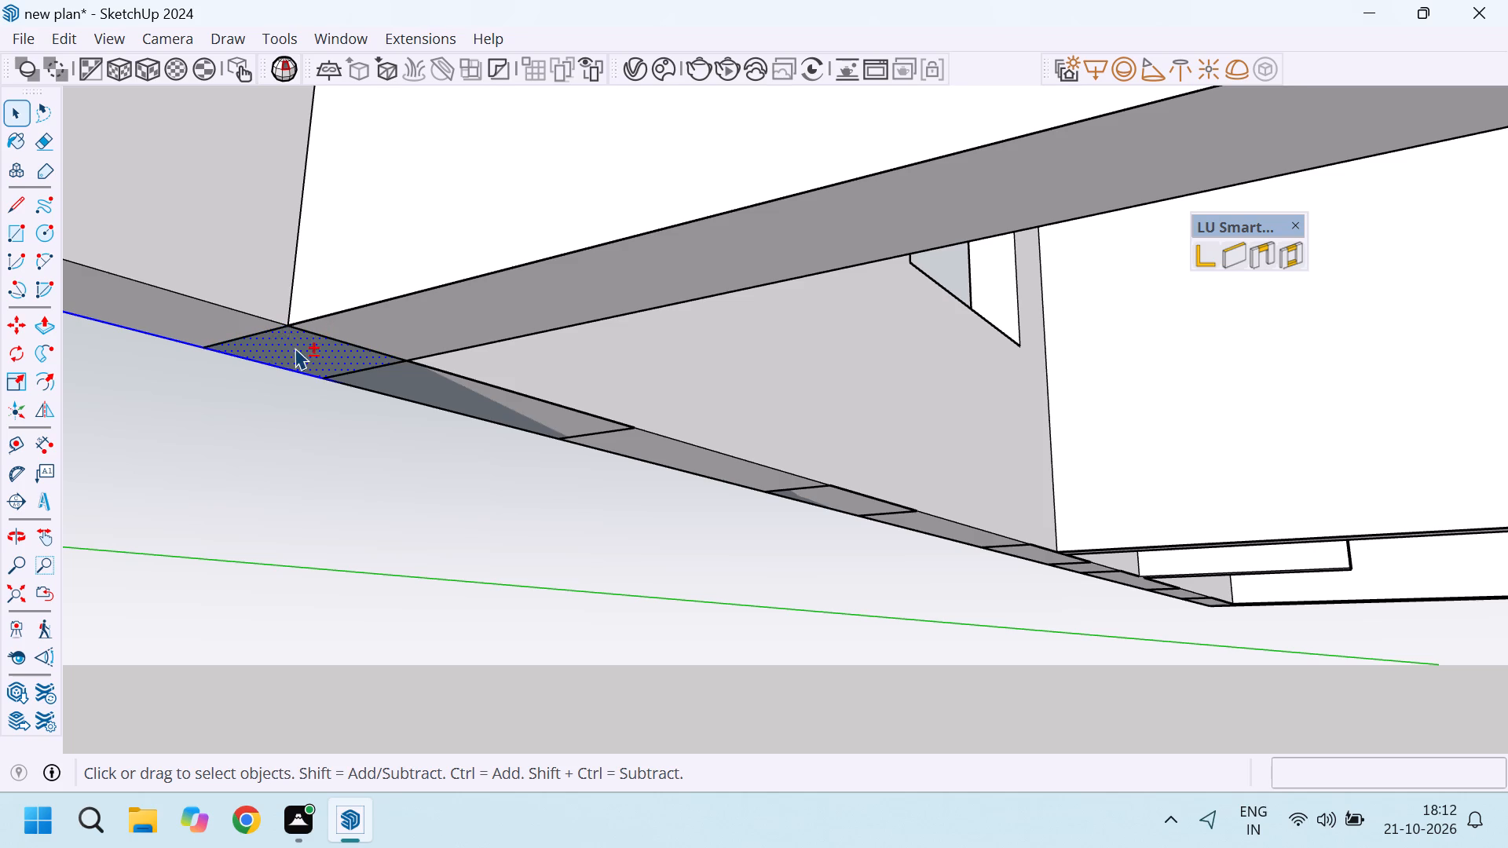
left_click(288, 372, "shift")
scroll(448, 404, "down", 8)
scroll(170, 342, "up", 8)
scroll(573, 455, "up", 1)
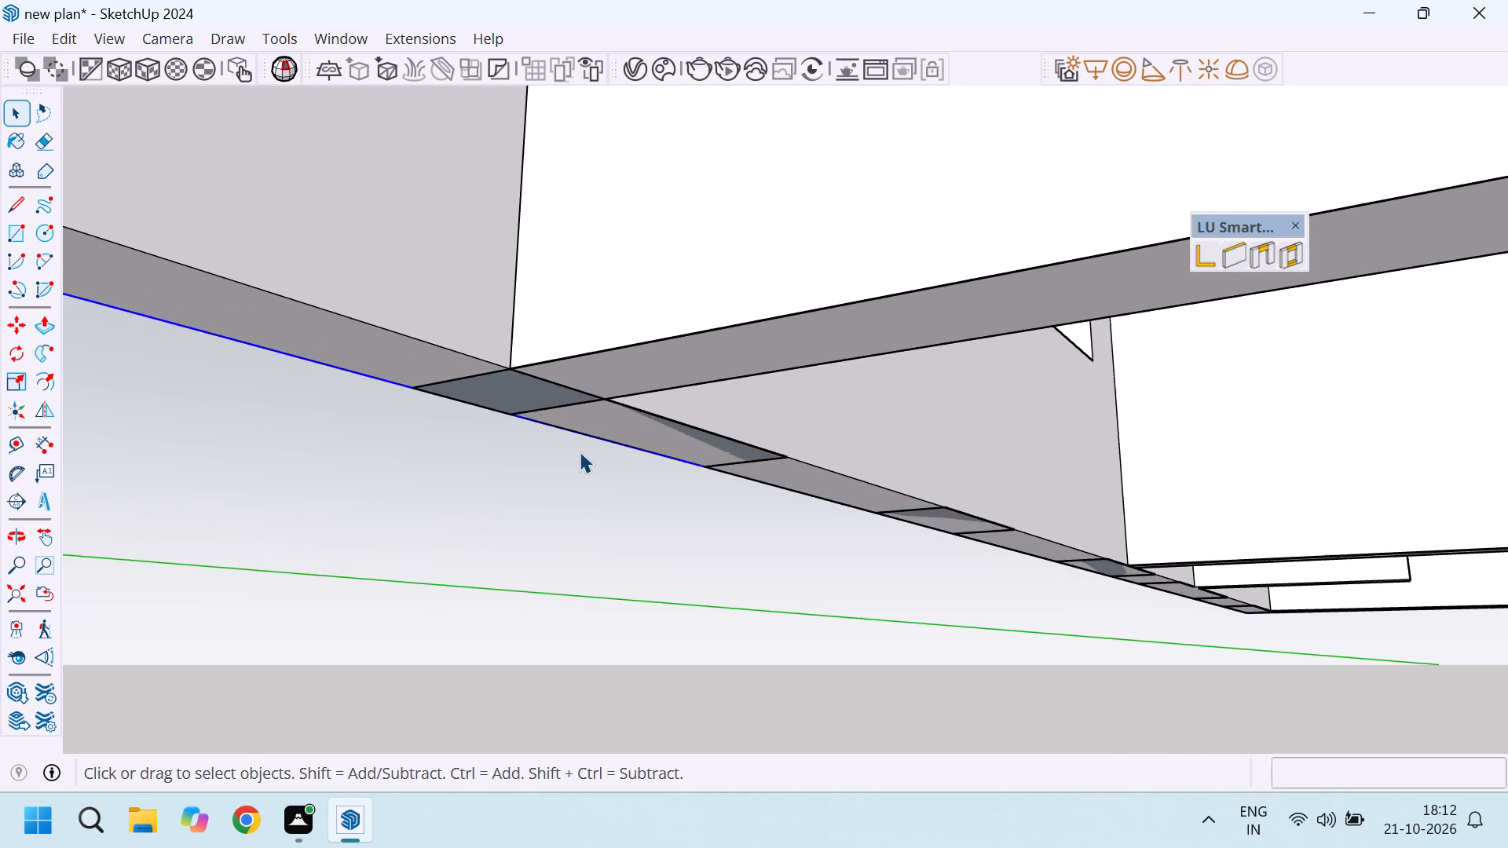
scroll(580, 451, "up", 1)
left_click(550, 423, "shift")
scroll(584, 451, "down", 3)
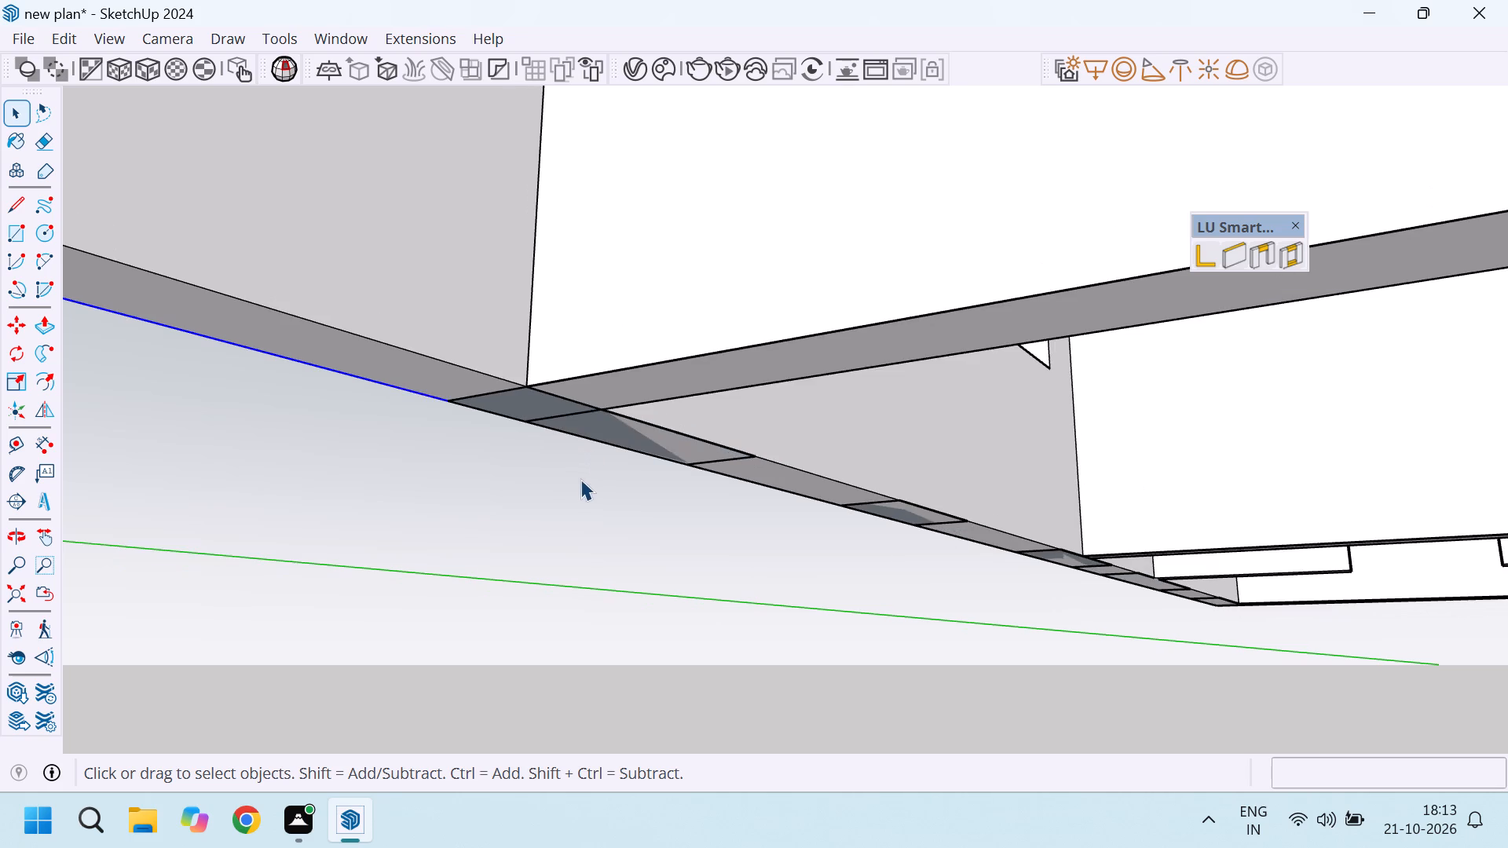
Remove the porch enclosure walls' outside faces and their vertical and top outline edges from the selection.
middle_click_drag(580, 479, 1030, 464)
scroll(724, 468, "down", 3)
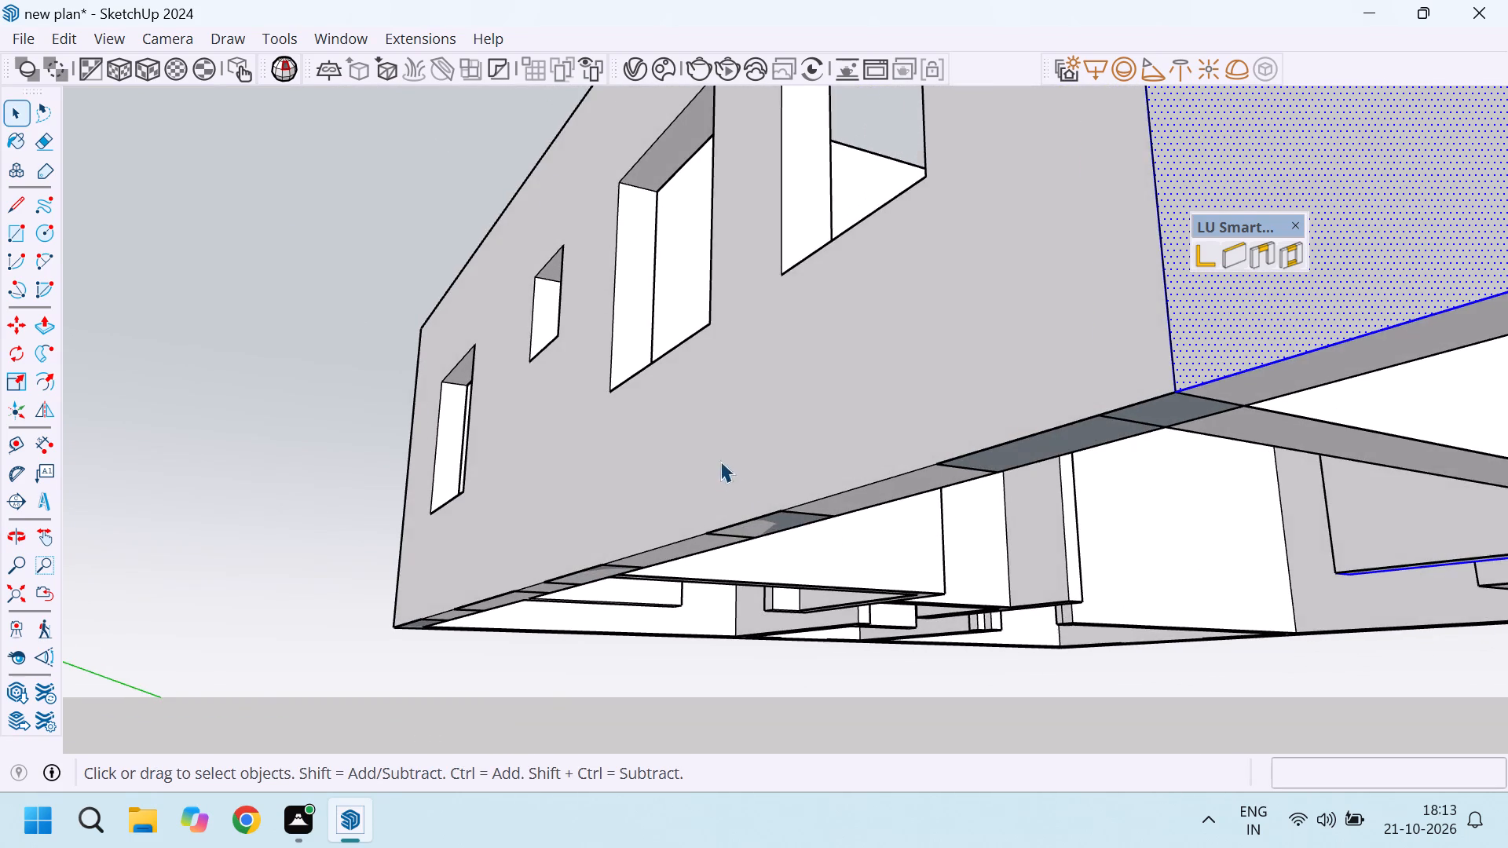
scroll(720, 461, "down", 1)
left_click(1103, 351, "shift")
left_click(1106, 375, "shift")
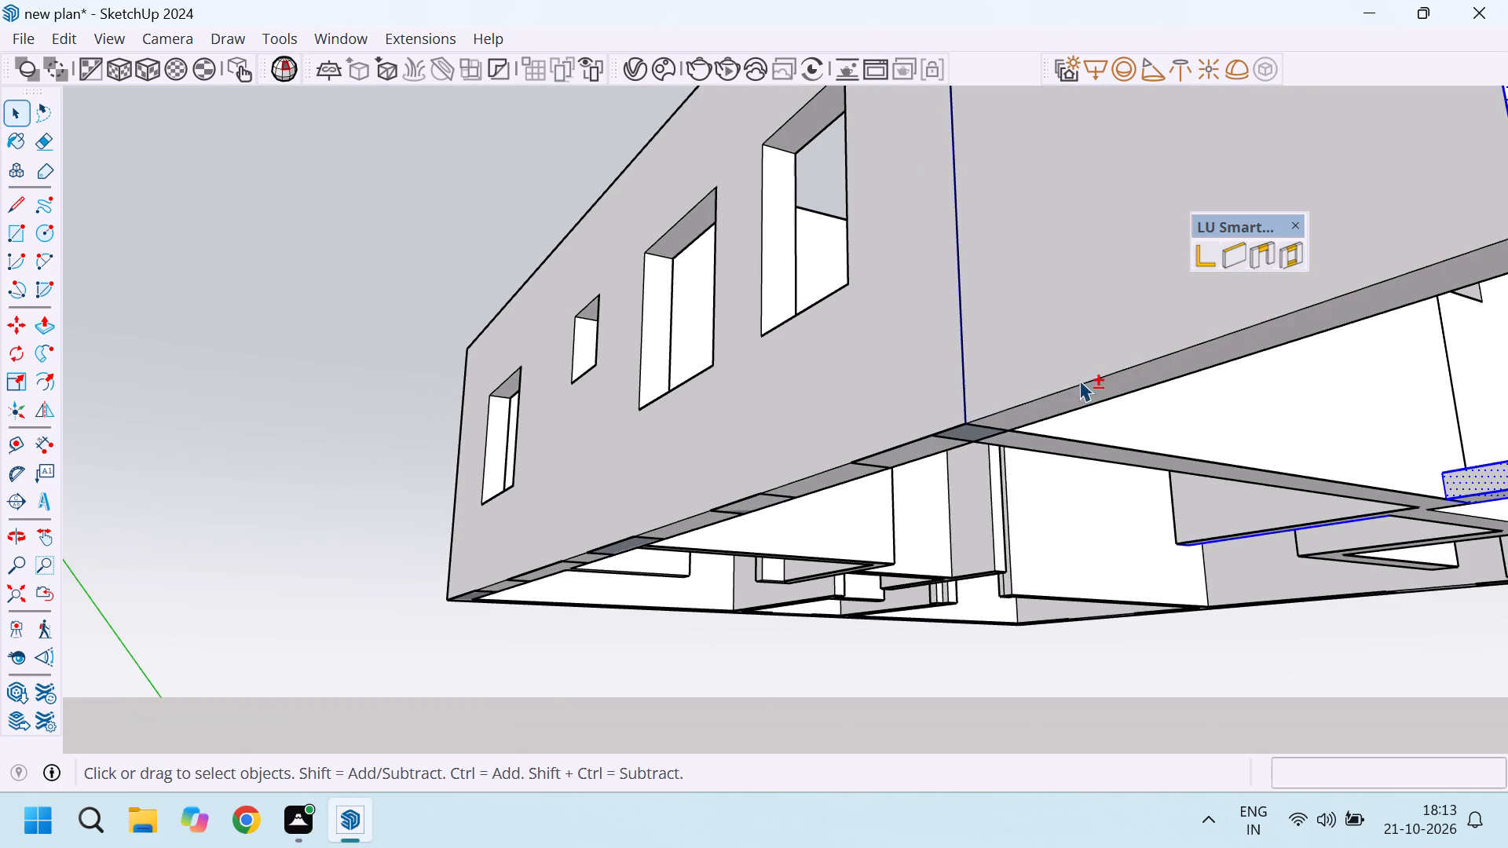
left_click(963, 349, "shift")
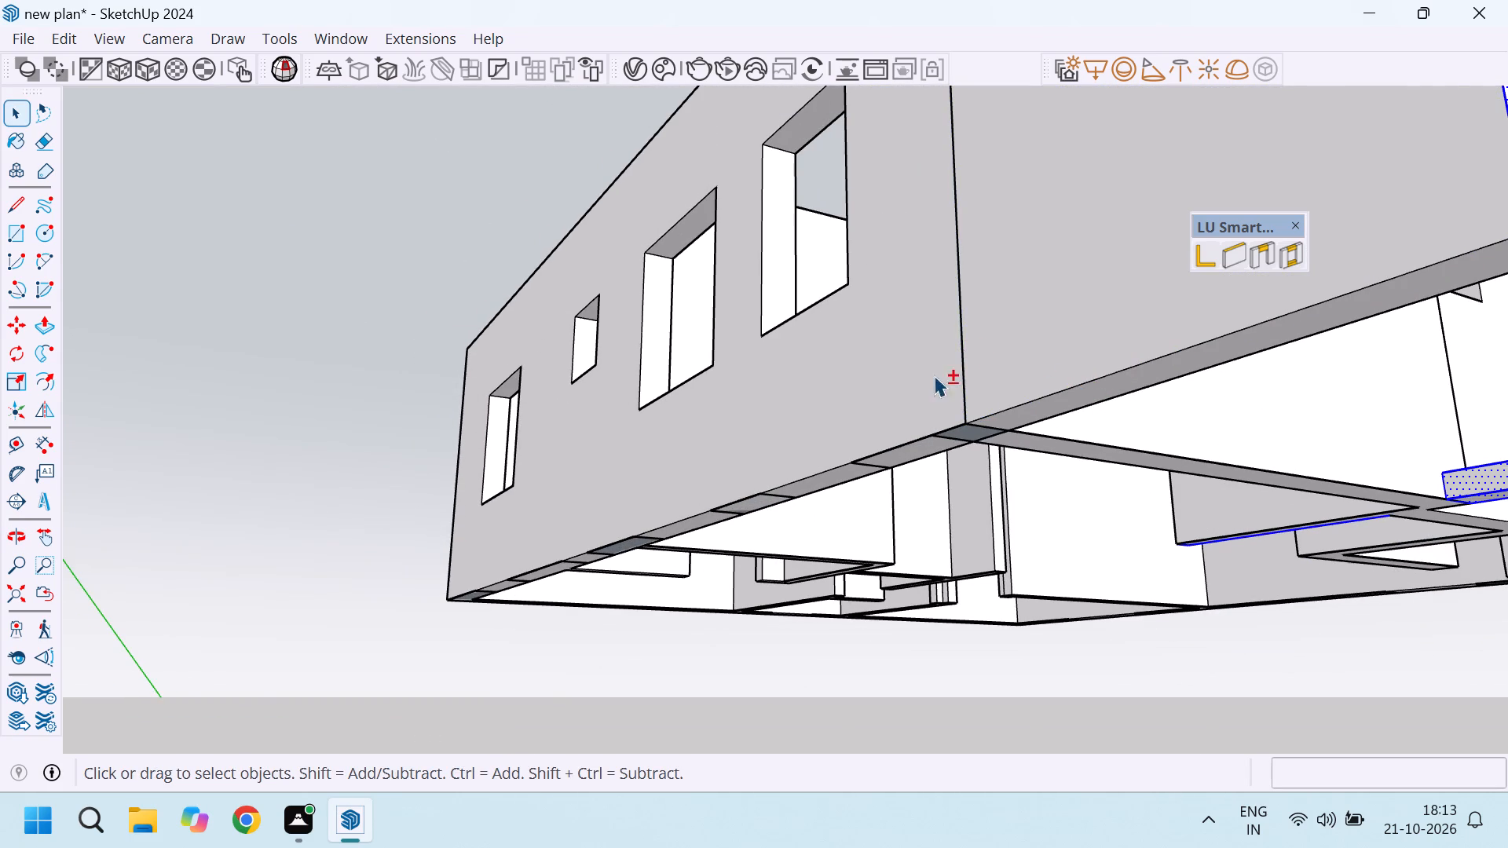
scroll(714, 398, "down", 11)
scroll(957, 287, "up", 3)
left_click(917, 289, "shift")
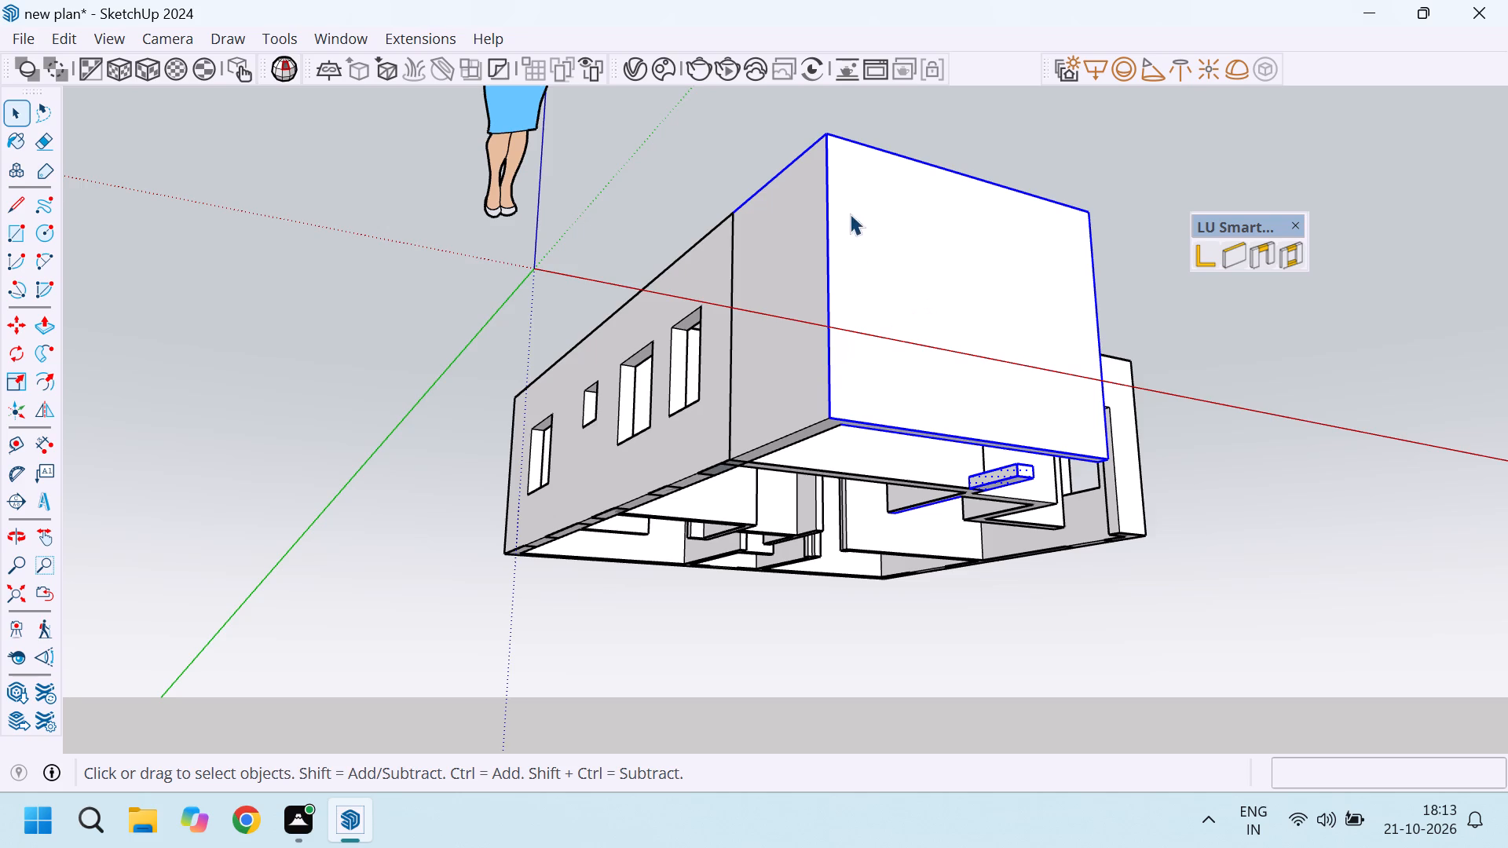
scroll(829, 212, "up", 3)
left_click(830, 199, "shift")
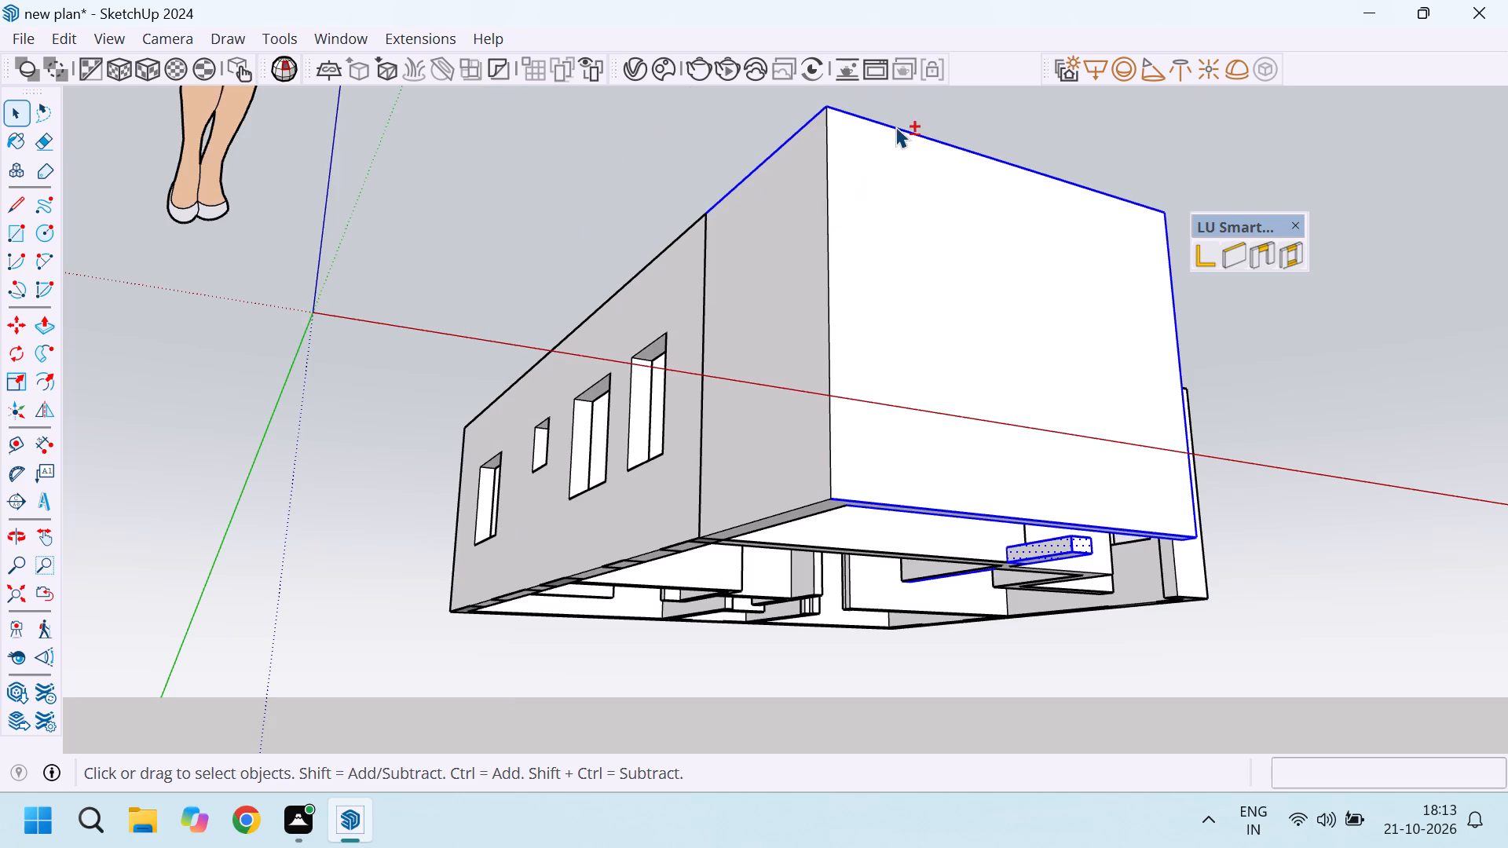
left_click(893, 127, "shift")
left_click(804, 125, "shift")
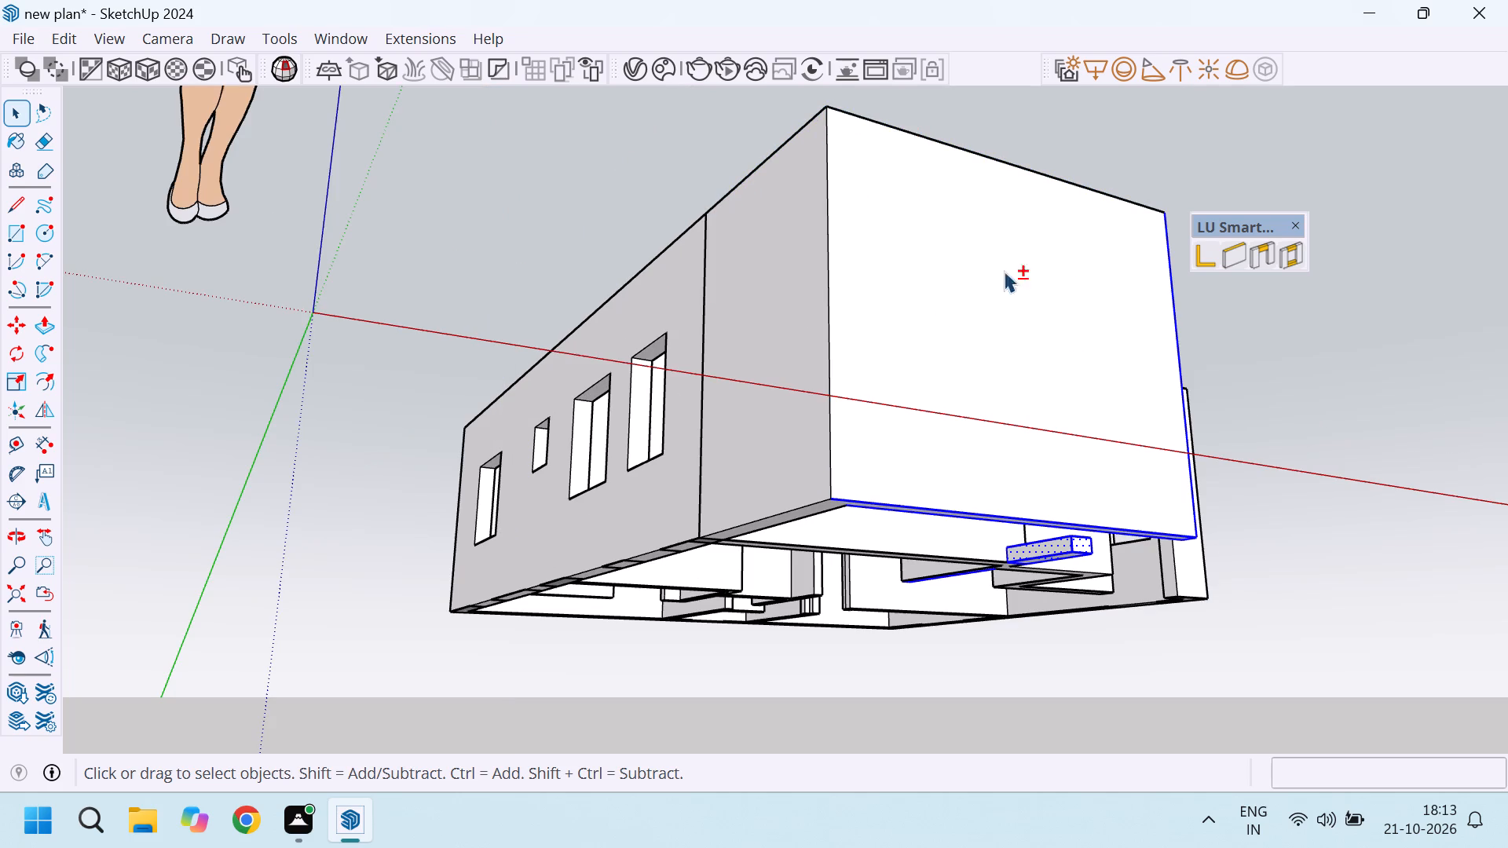
left_click(1171, 304, "shift")
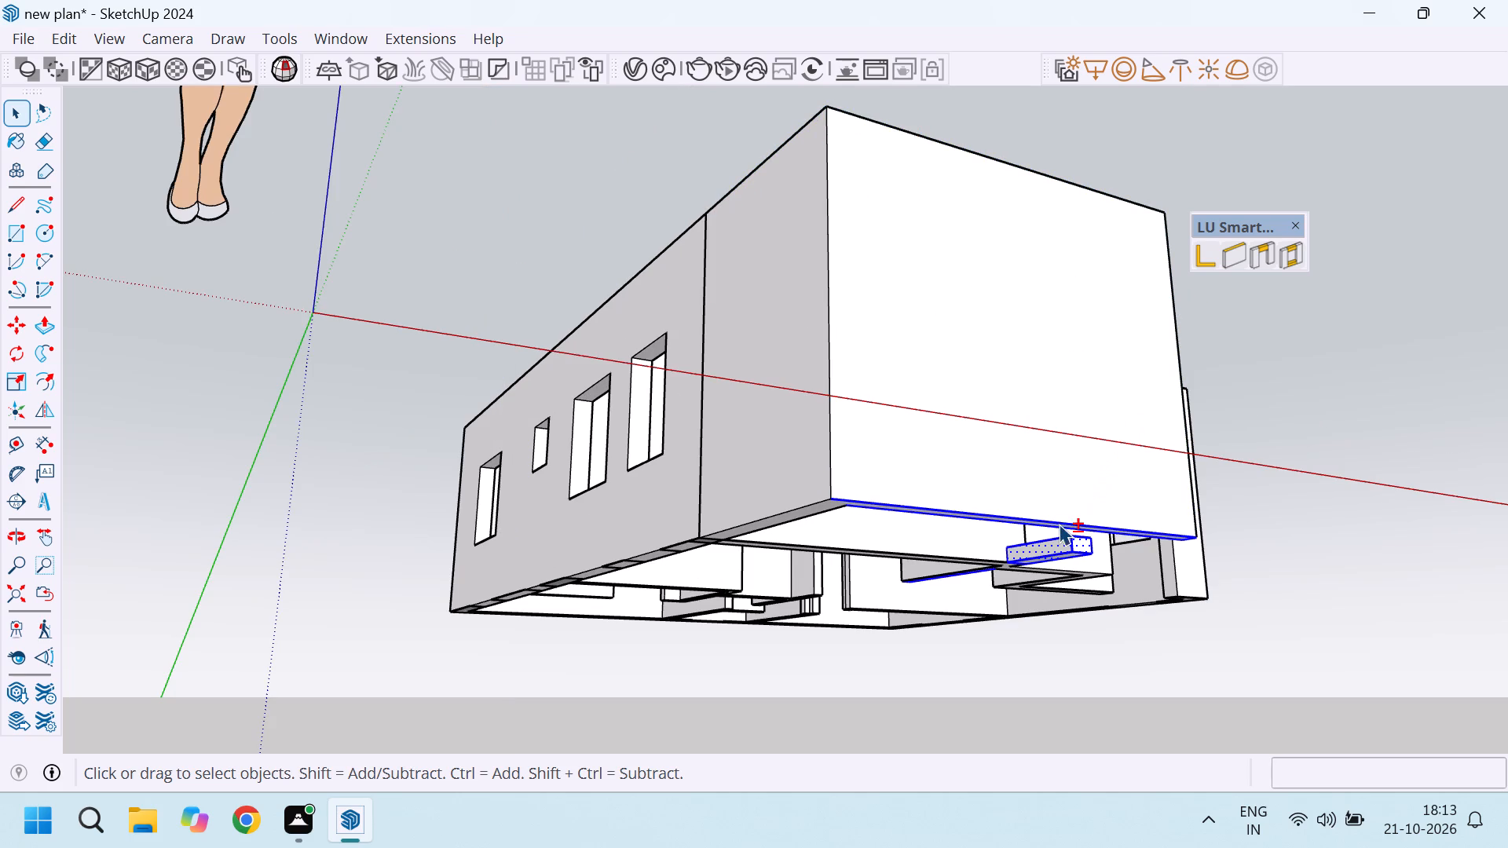
Remove the bottom edges of the porch's outer wall and the inner wall stub, including their short end edges, from the selection.
middle_click_drag(1072, 555, 1253, 333)
scroll(966, 561, "up", 8)
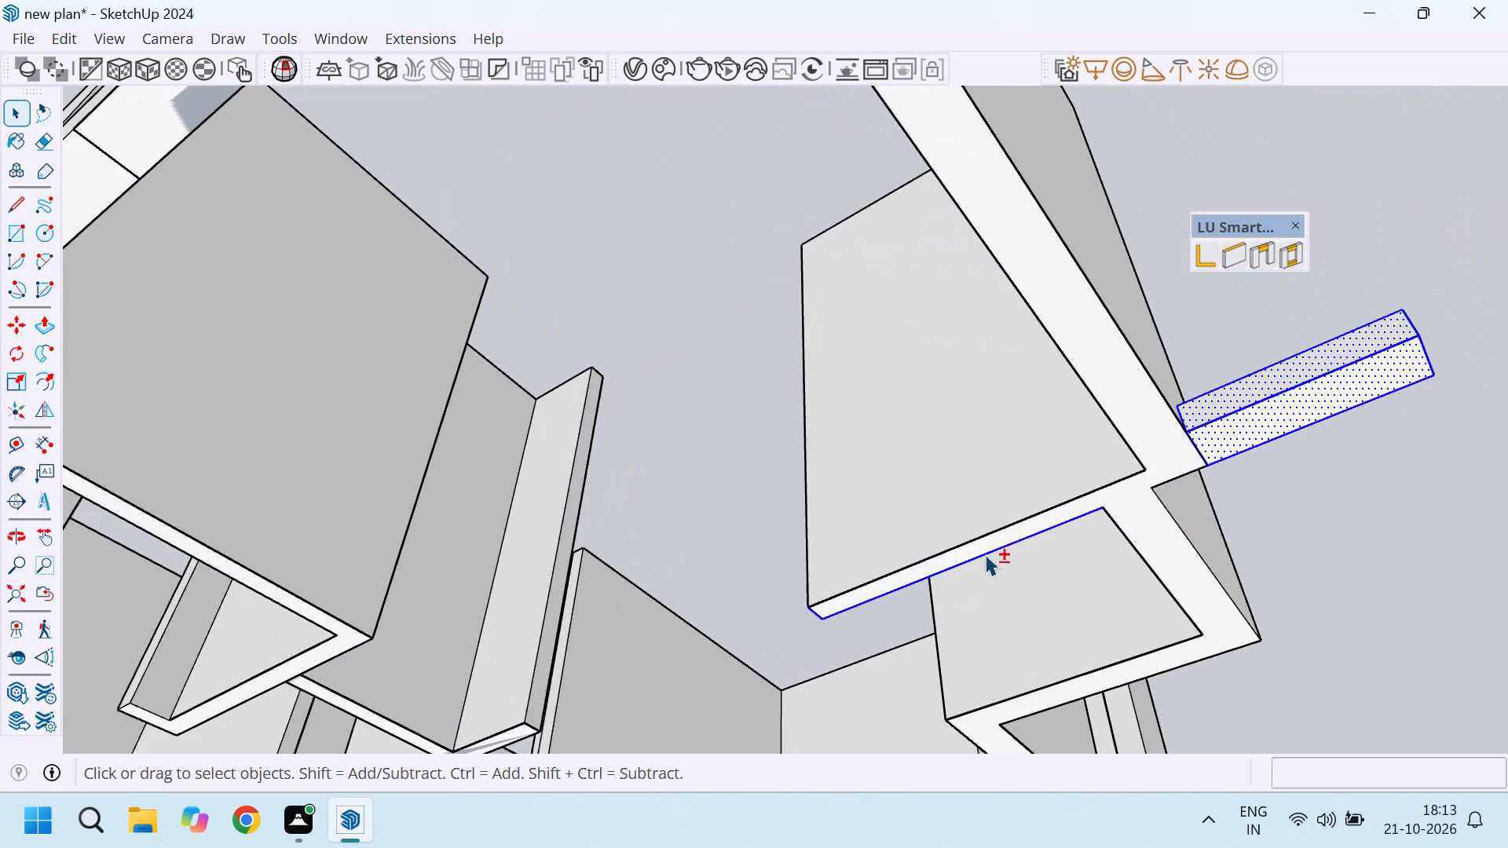
left_click(995, 549, "shift")
scroll(799, 495, "down", 10)
scroll(1005, 181, "up", 2)
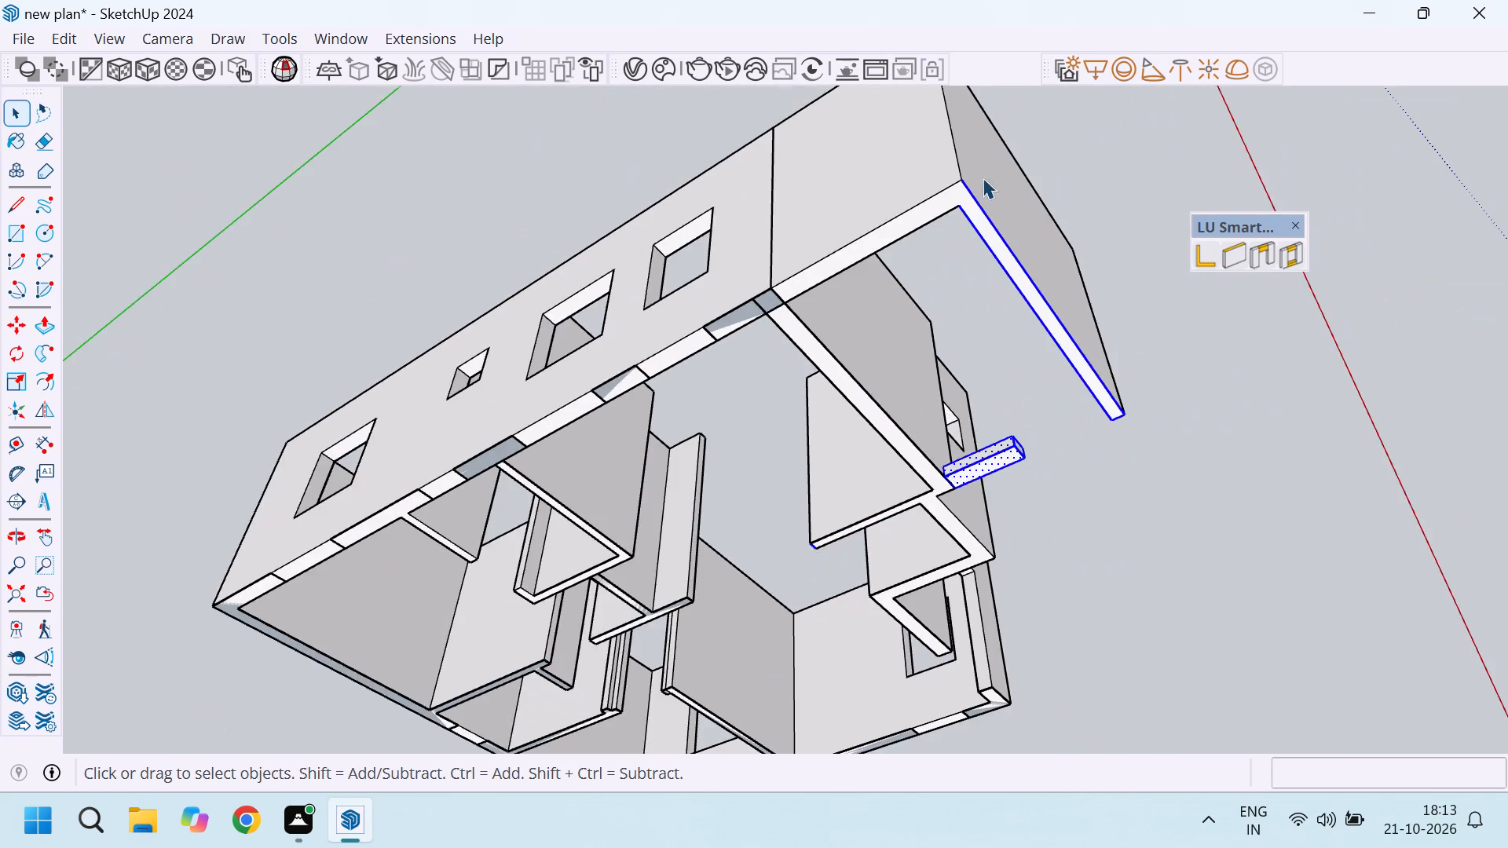
scroll(983, 177, "up", 5)
left_click(994, 209, "shift")
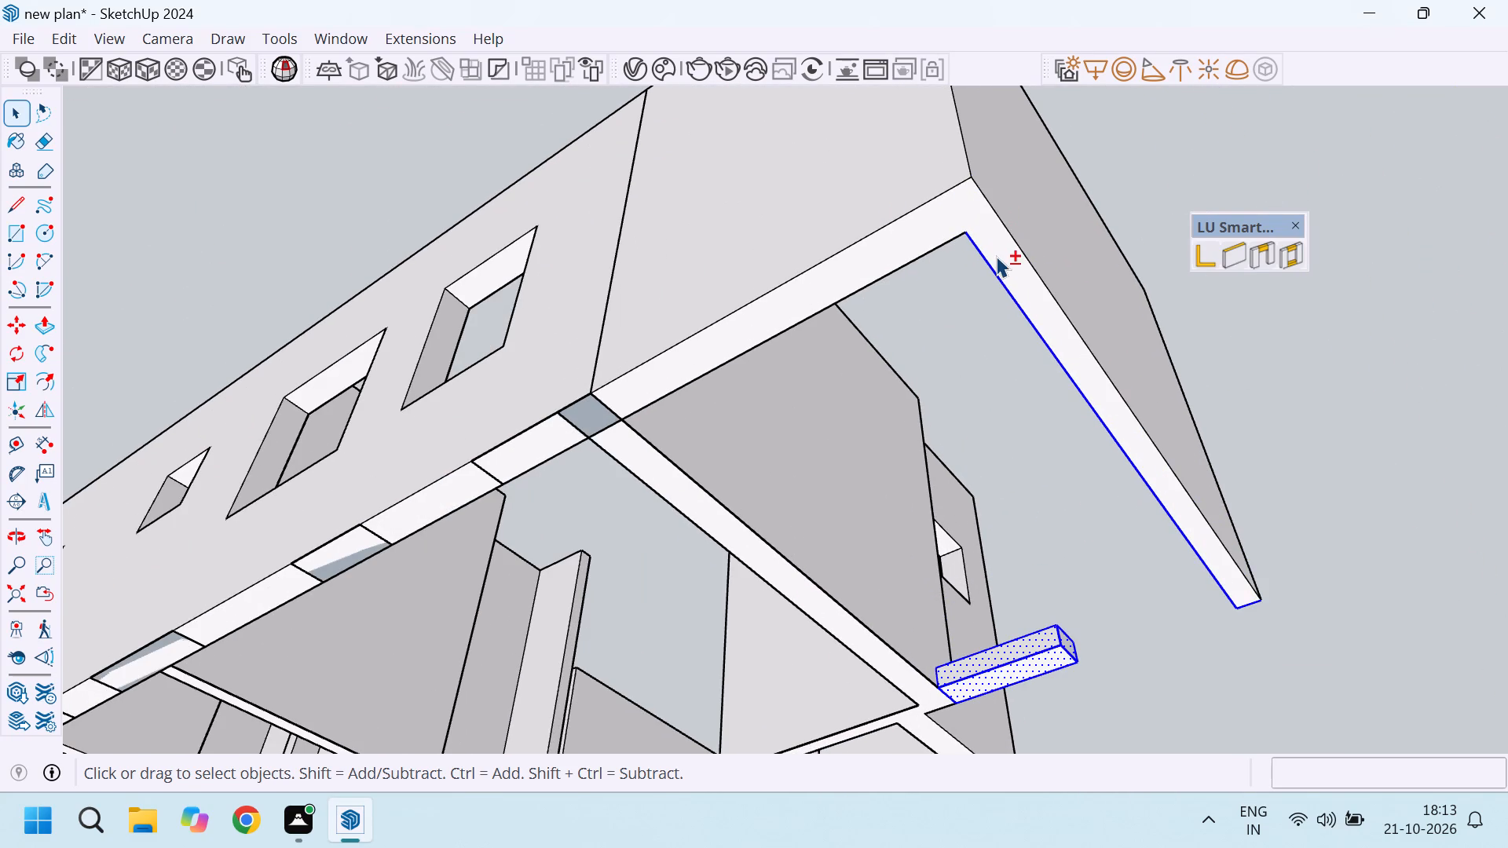
left_click(990, 265, "shift")
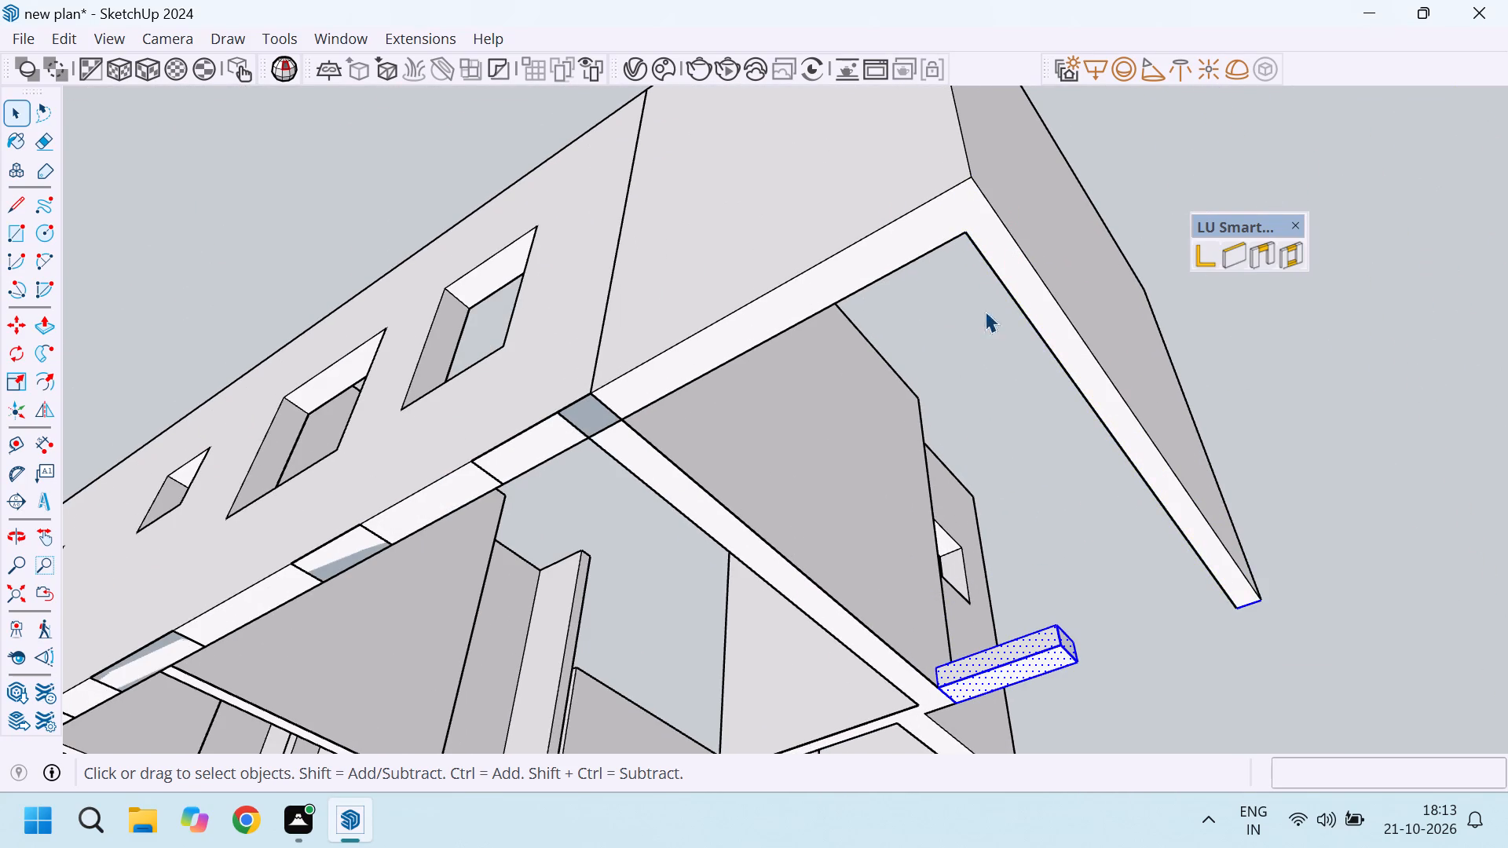
scroll(985, 331, "down", 5)
scroll(1115, 470, "up", 10)
left_click(1158, 535, "shift")
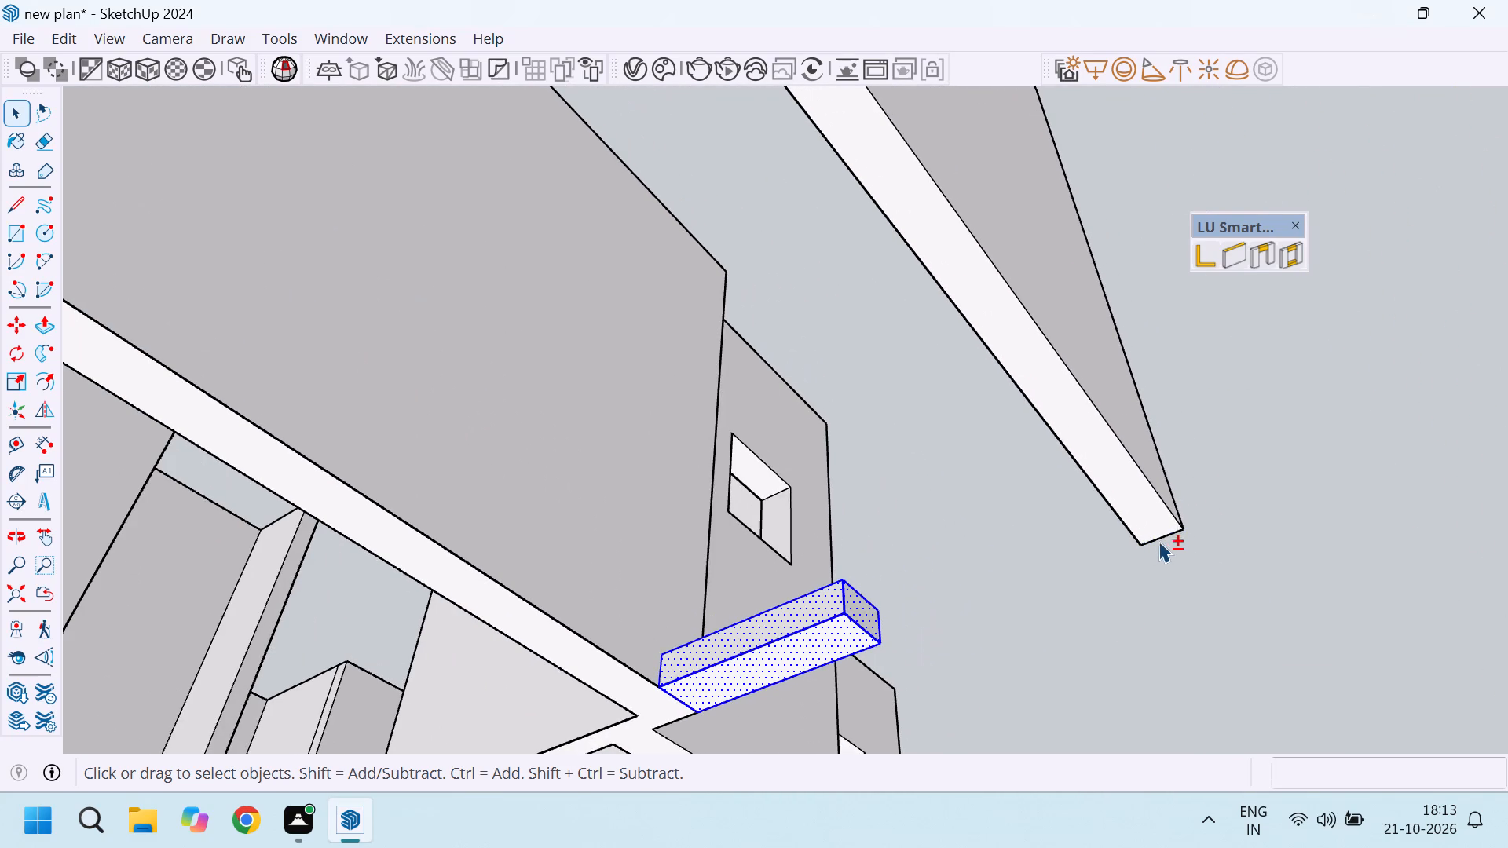
scroll(1057, 615, "down", 10)
middle_click_drag(1103, 433, 607, 638)
scroll(1202, 451, "up", 4)
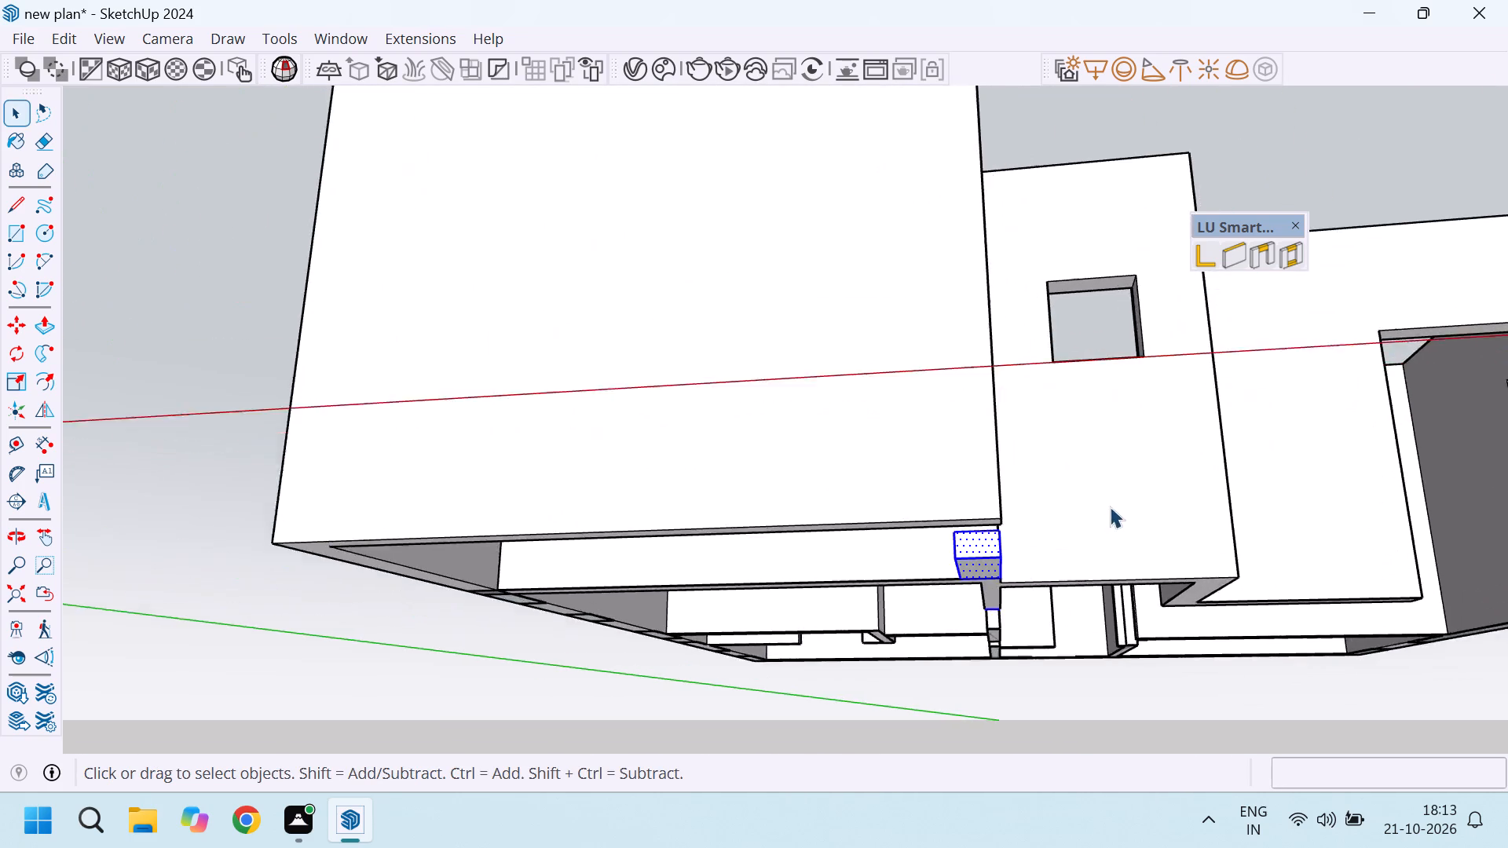
scroll(1110, 506, "up", 5)
middle_click_drag(968, 618, 1000, 377)
scroll(972, 433, "down", 3)
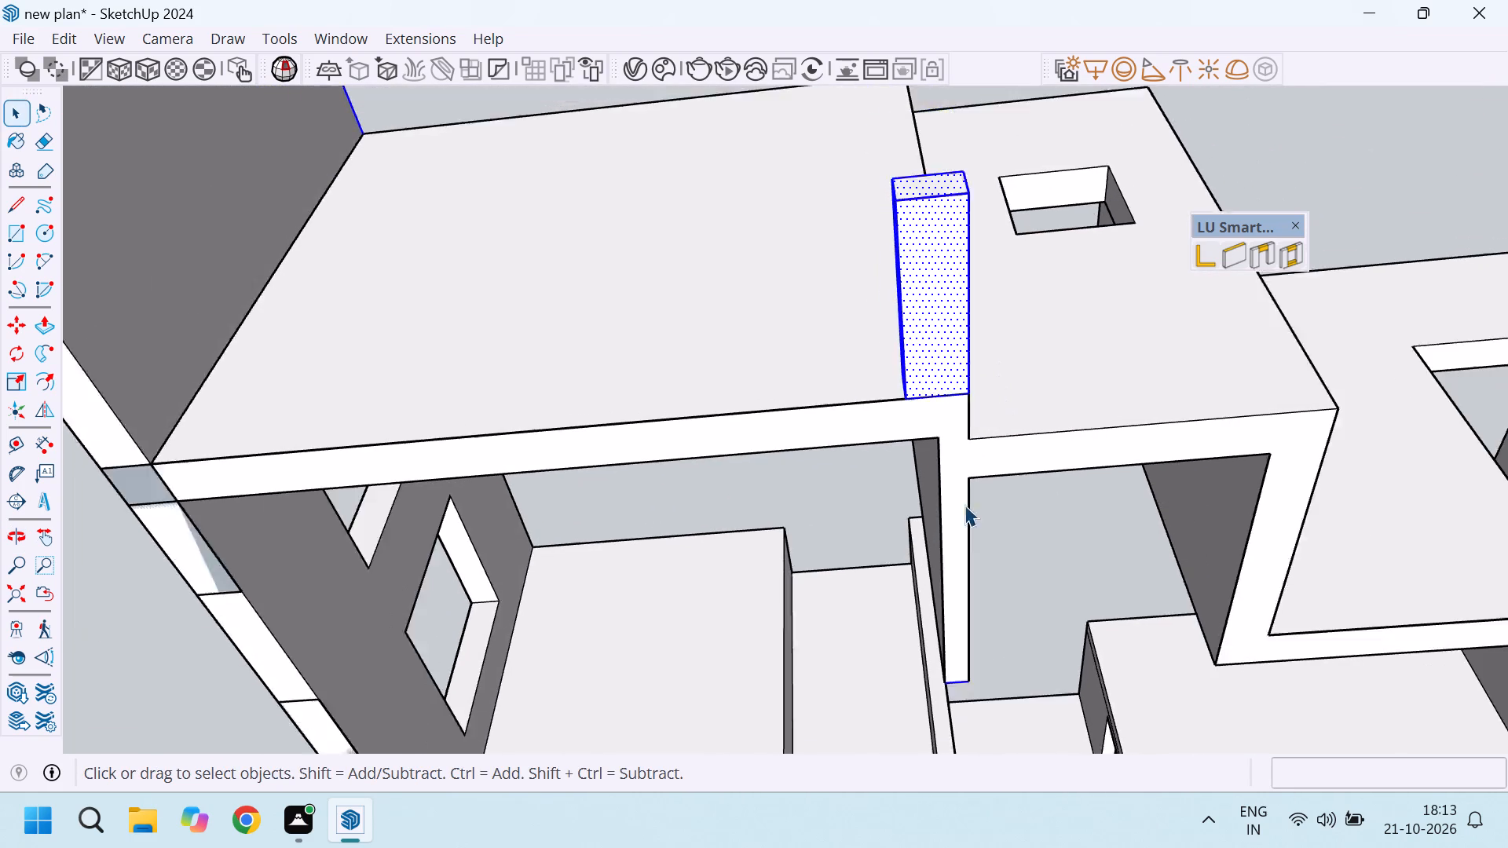
scroll(945, 624, "up", 9)
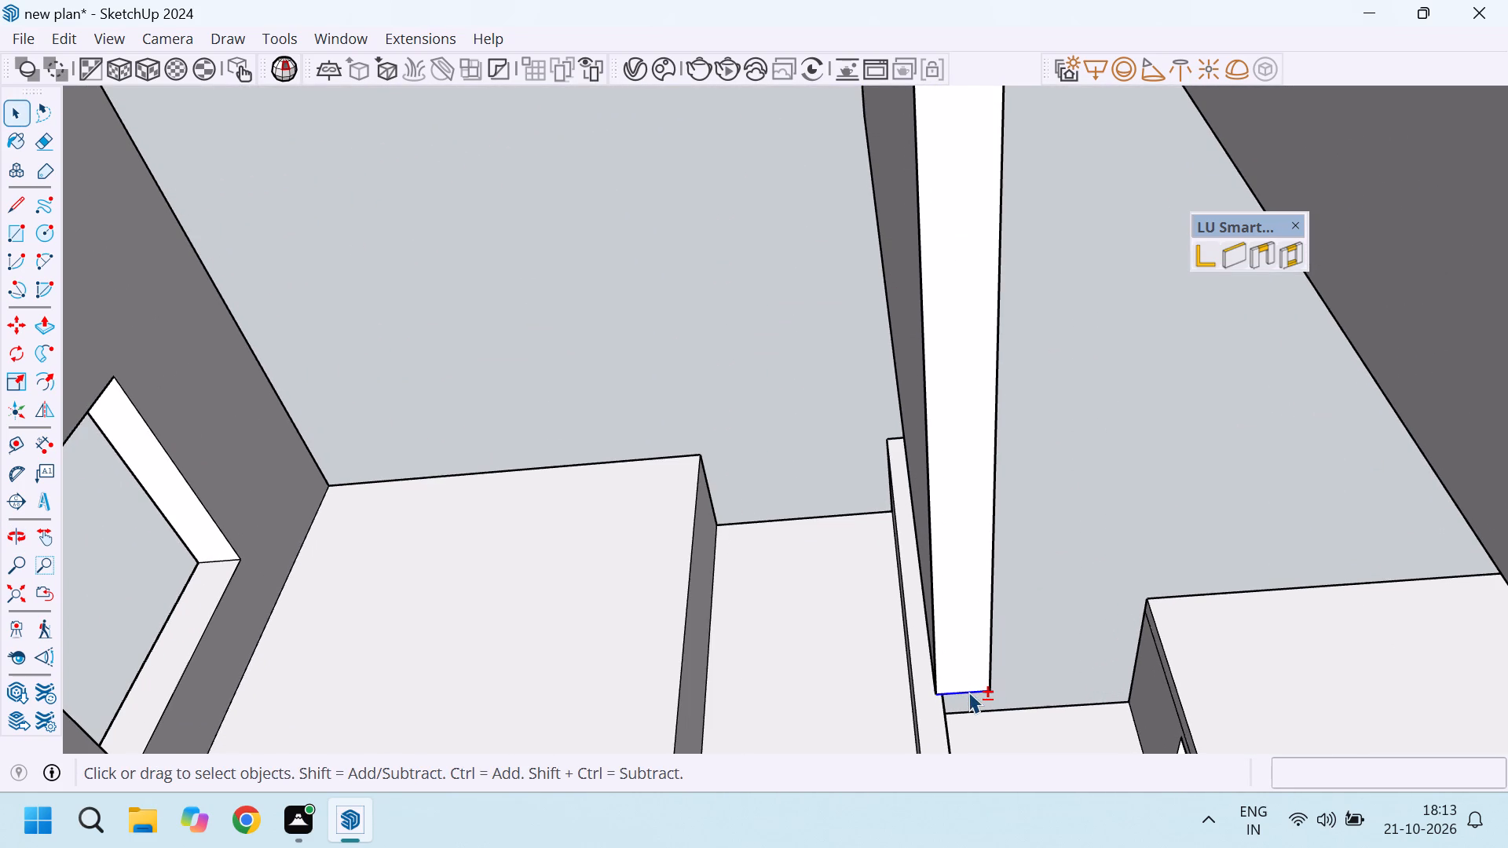
left_click(968, 692, "shift")
Remove the porch outer wall's free-end face, its vertical end edge and its inner face from the selection.
scroll(956, 590, "down", 13)
middle_click_drag(1027, 361, 799, 442)
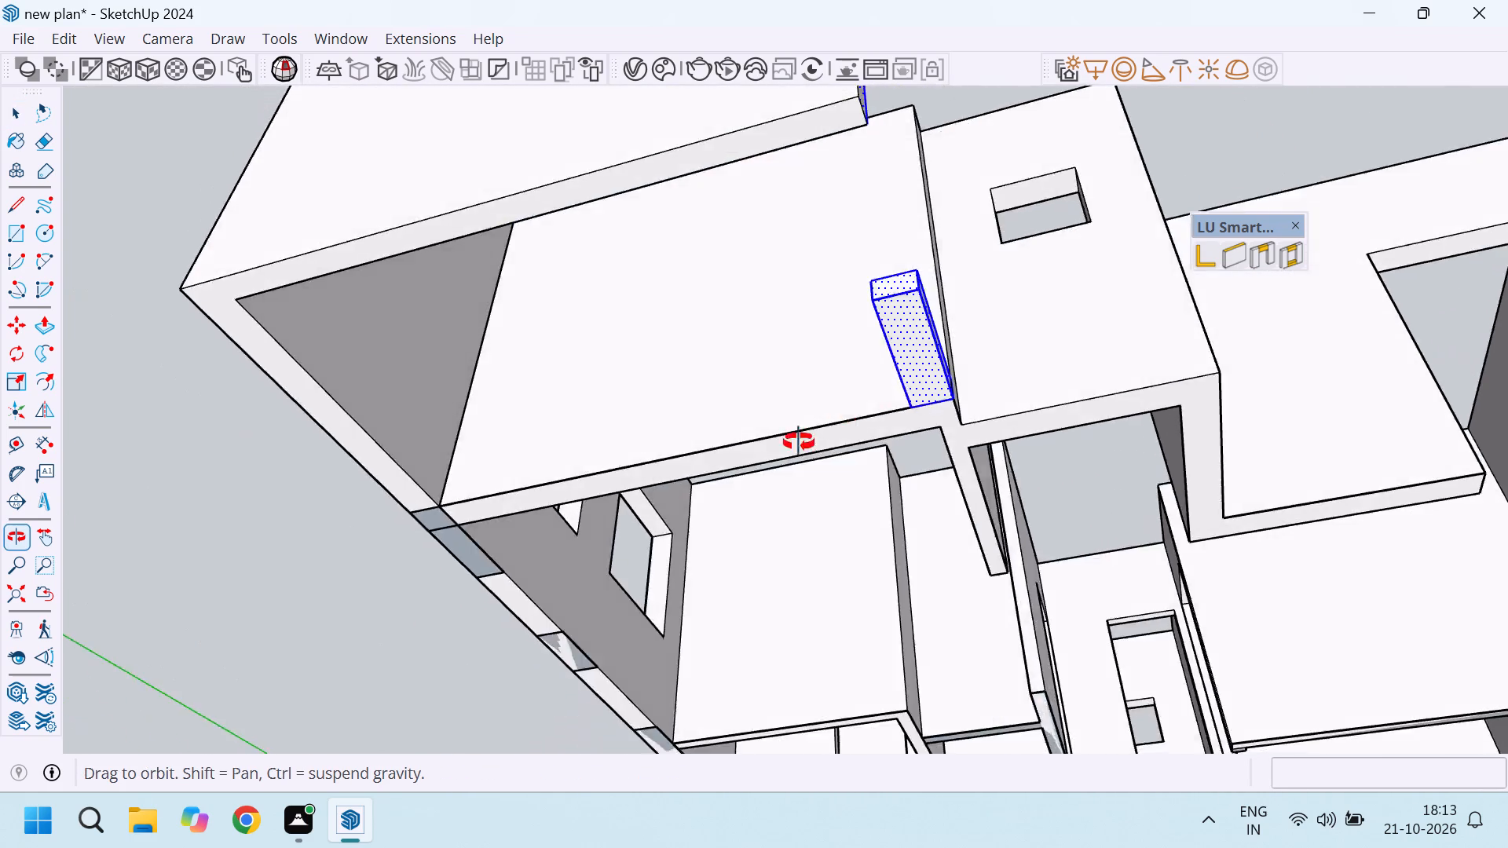
middle_click_drag(799, 442, 774, 557)
left_click(643, 206, "shift")
scroll(648, 199, "up", 4)
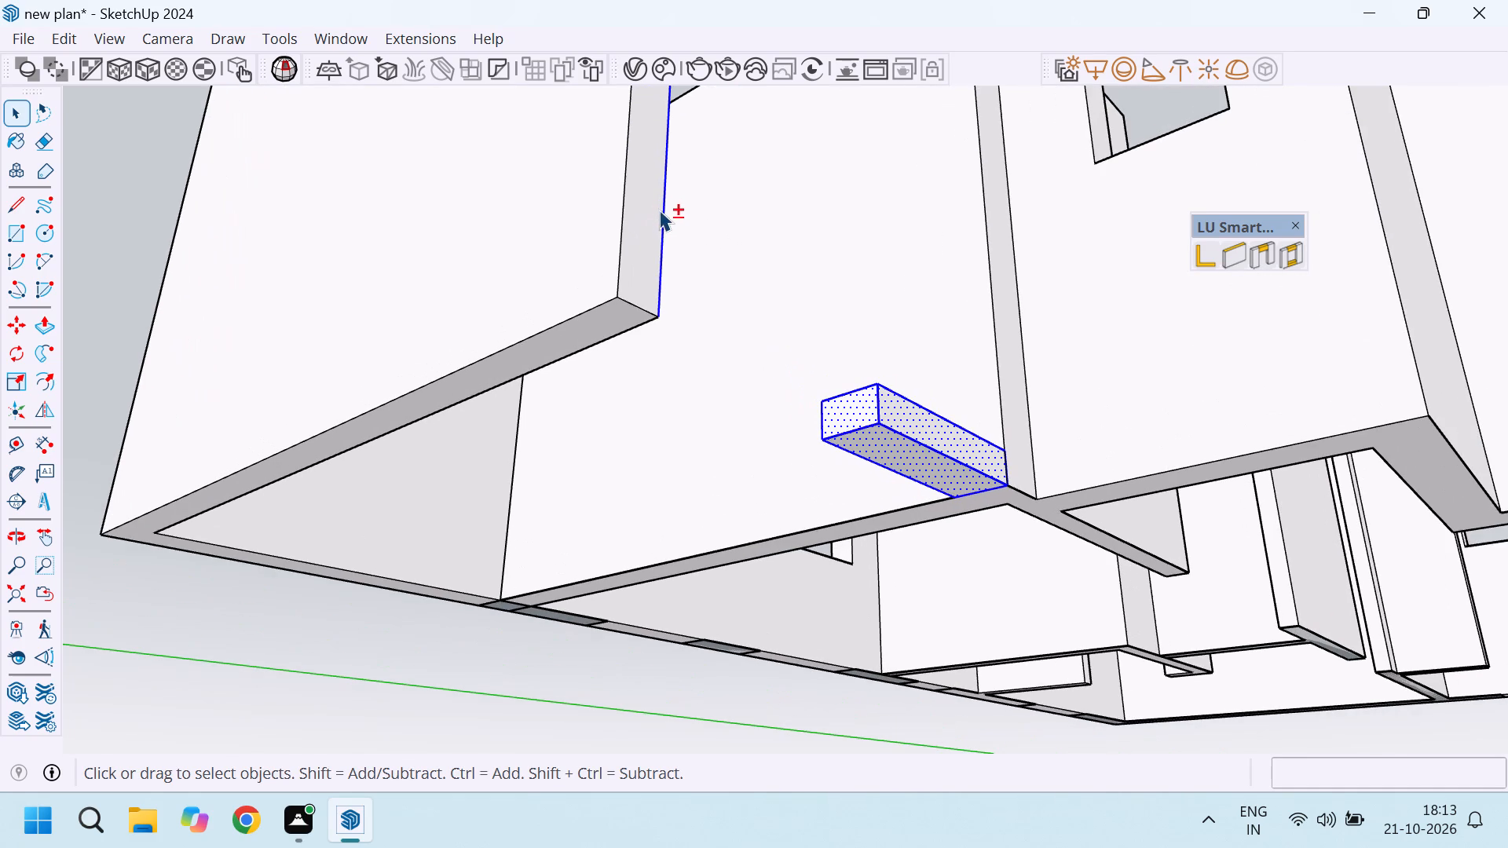
left_click(664, 224, "shift")
middle_click_drag(713, 258, 303, 389)
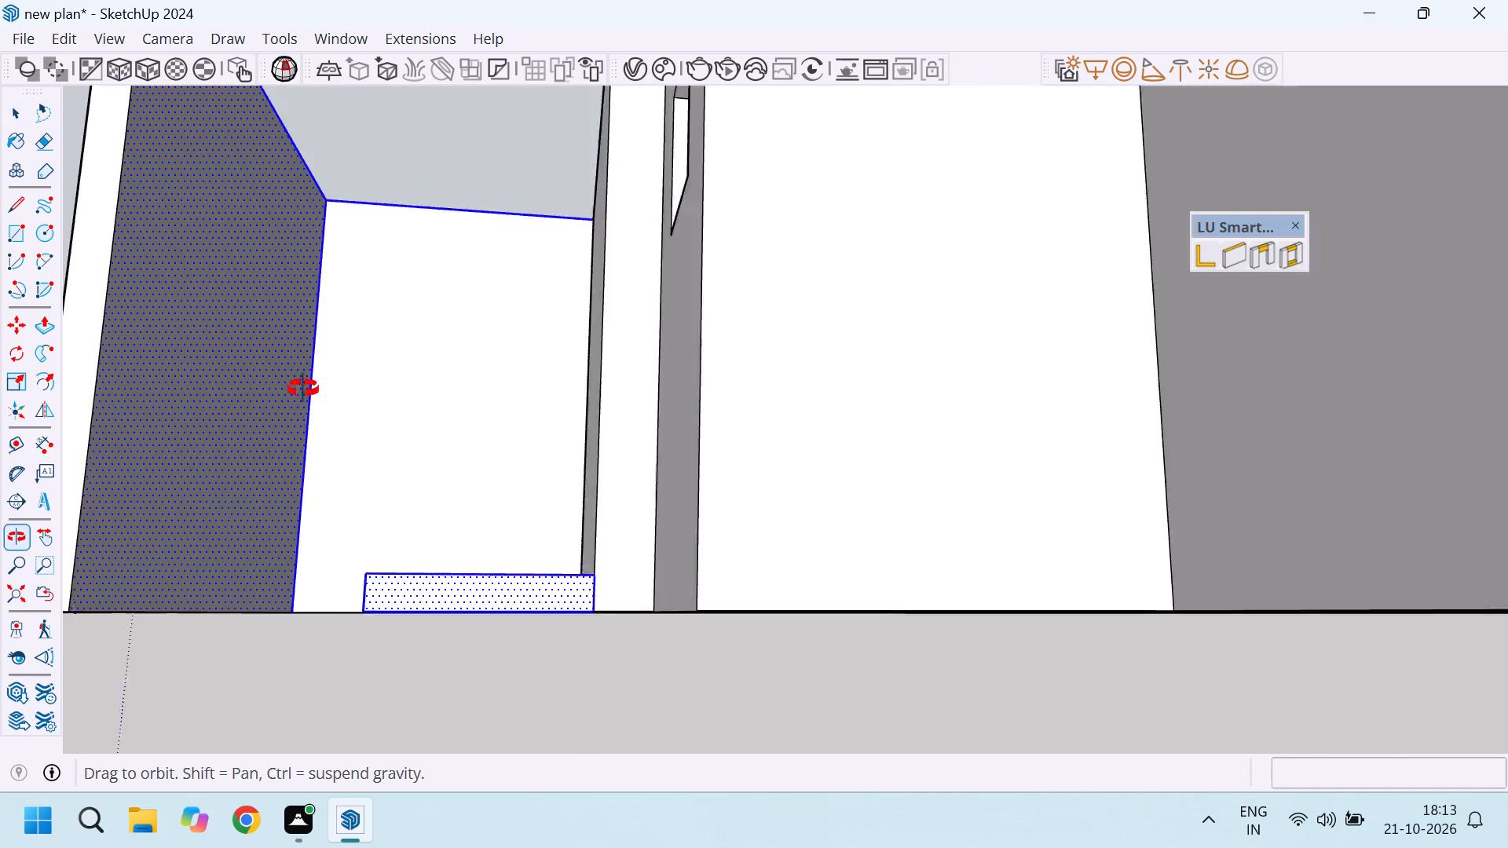
middle_click_drag(303, 389, 325, 415)
left_click(286, 347, "shift")
Remove the porch walls' top faces, top edges and inner corner edge from the selection, leaving only the step block selected.
scroll(434, 483, "down", 5)
scroll(208, 347, "down", 2)
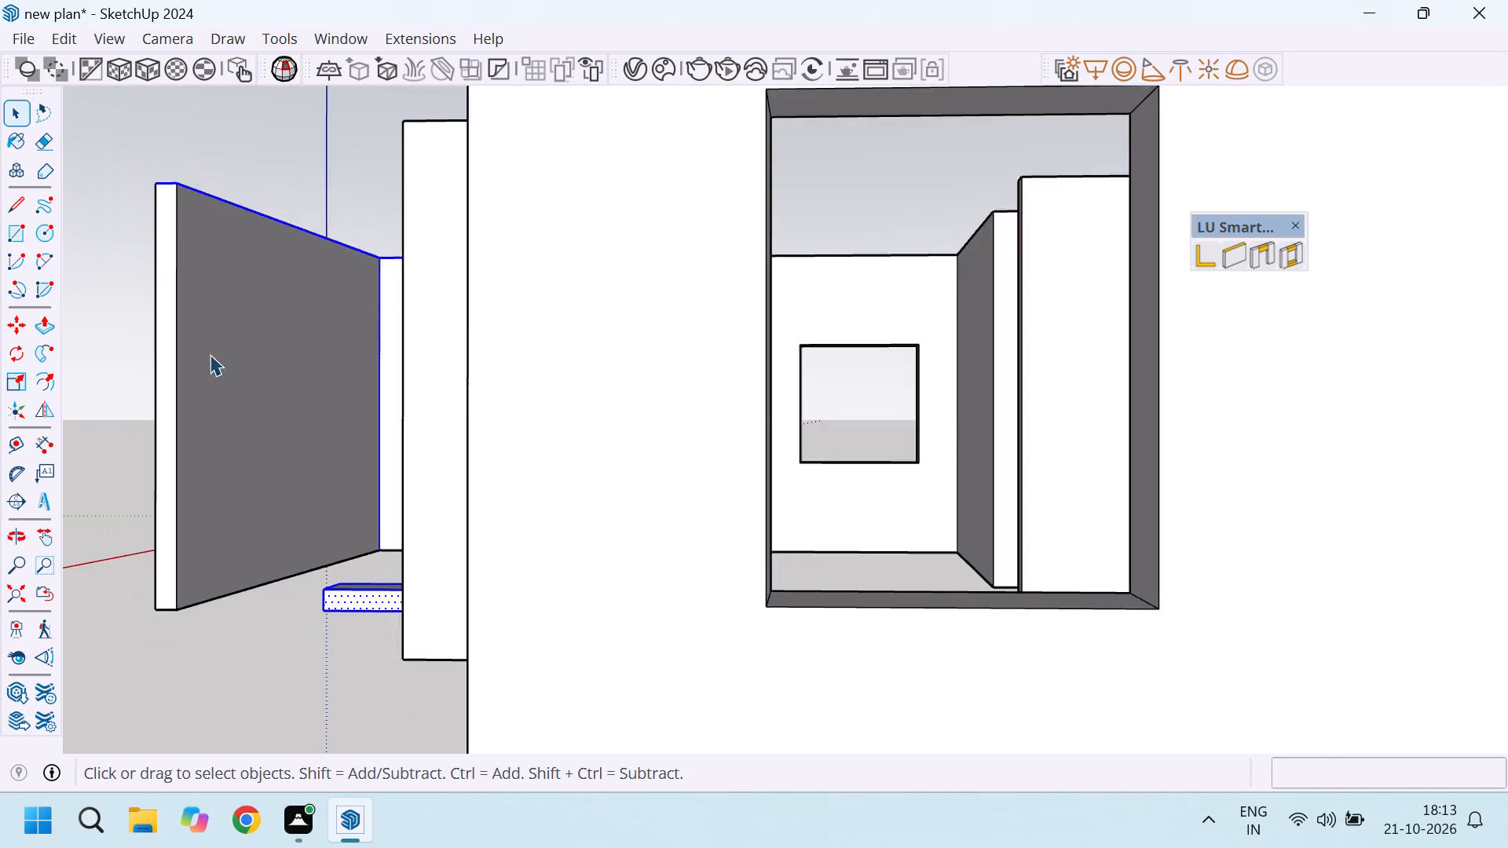
scroll(210, 354, "down", 3)
middle_click_drag(251, 365, 320, 606)
scroll(161, 261, "up", 12)
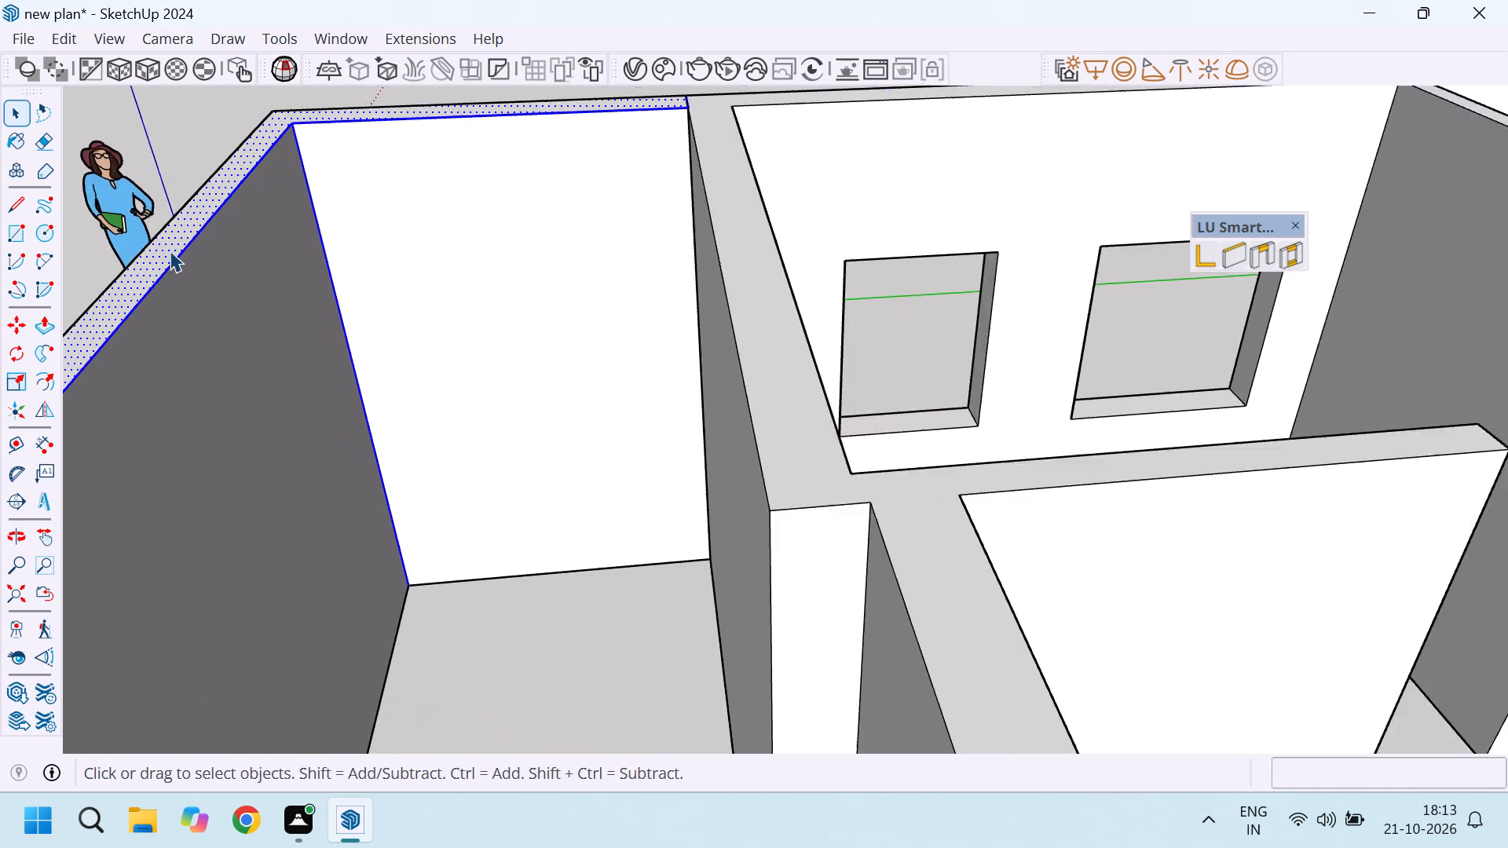
left_click(167, 250, "shift")
left_click(176, 256, "shift")
scroll(235, 362, "down", 5)
scroll(281, 209, "up", 6)
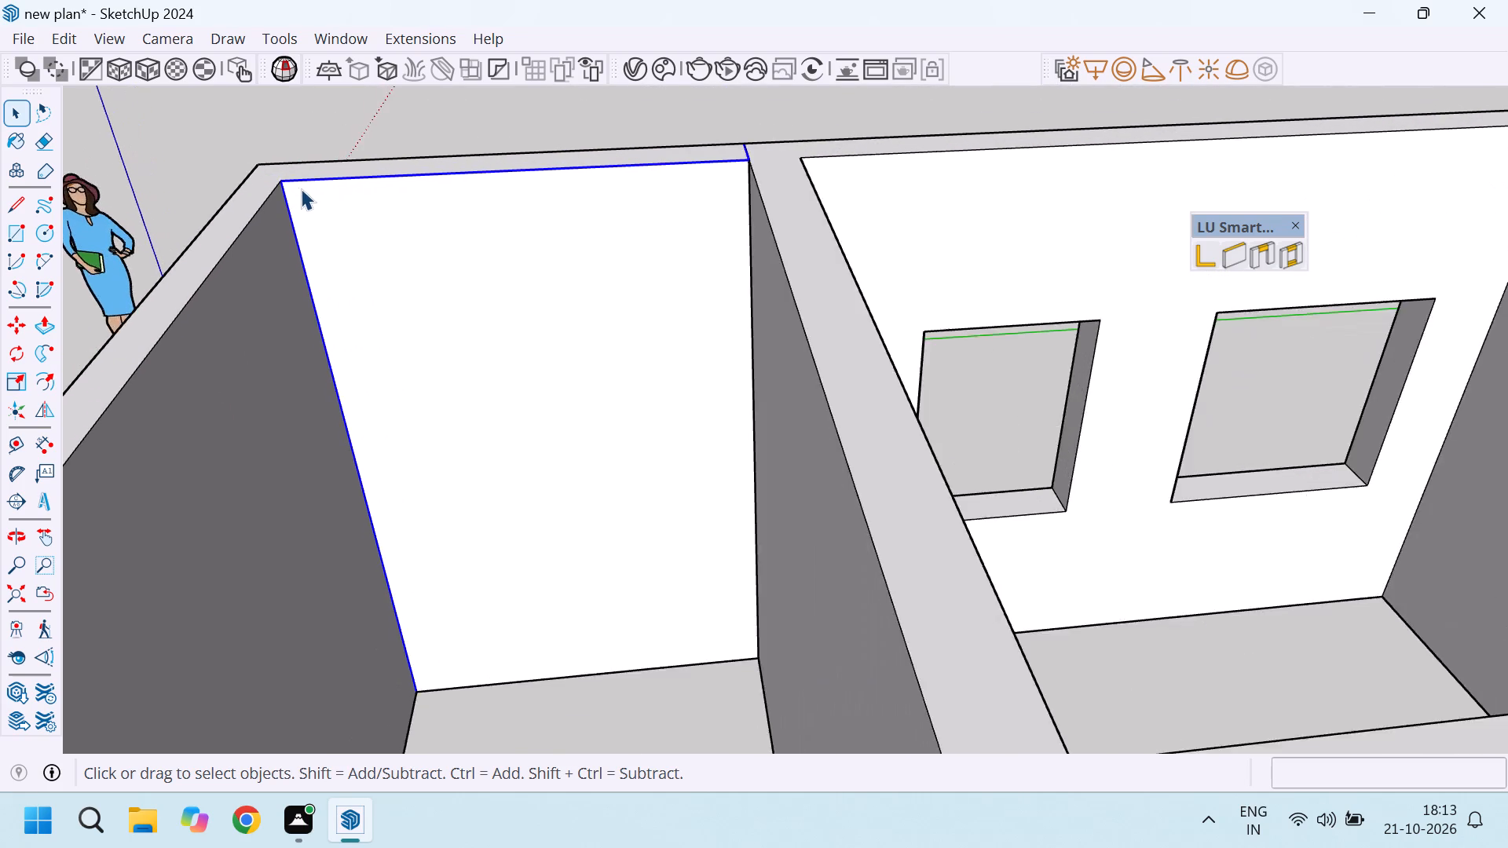
scroll(301, 188, "up", 3)
left_click(279, 188, "shift")
left_click(289, 177, "shift")
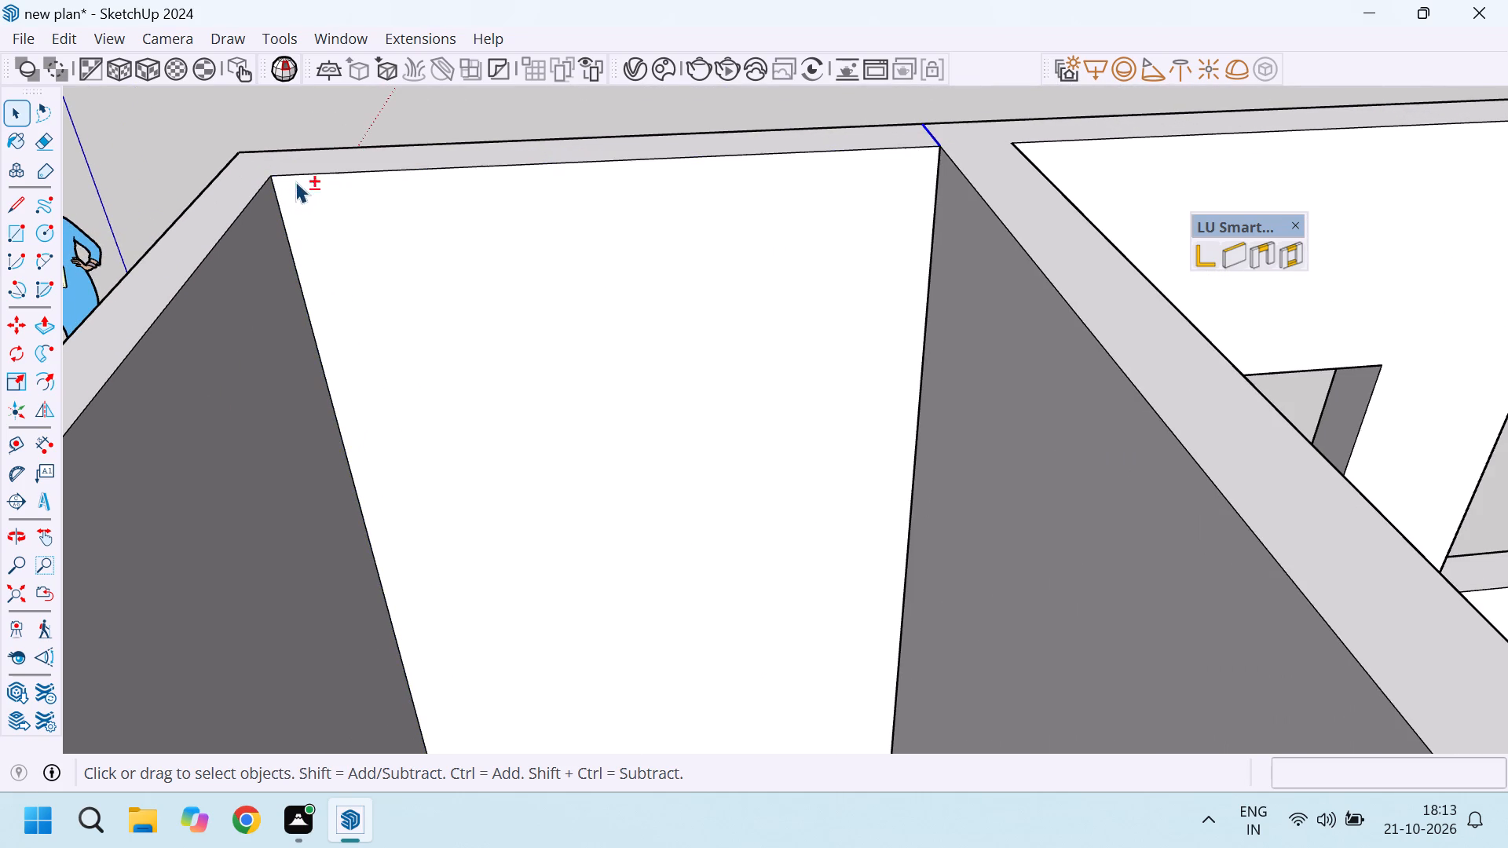
scroll(599, 220, "down", 5)
scroll(822, 195, "up", 9)
scroll(772, 232, "down", 1)
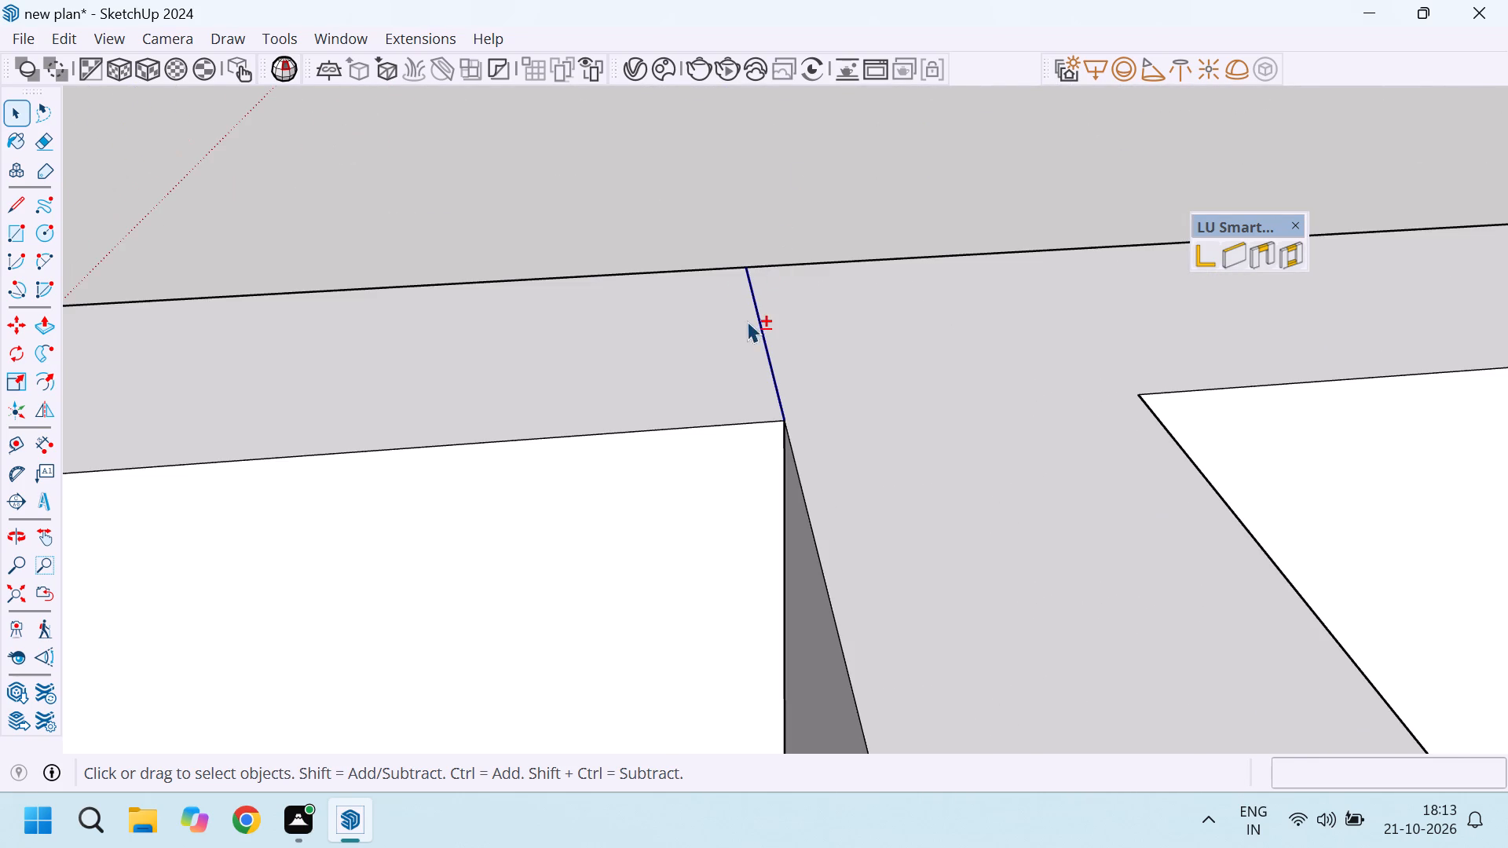
left_click(753, 320, "shift")
scroll(758, 183, "down", 4)
left_click(724, 212, "shift")
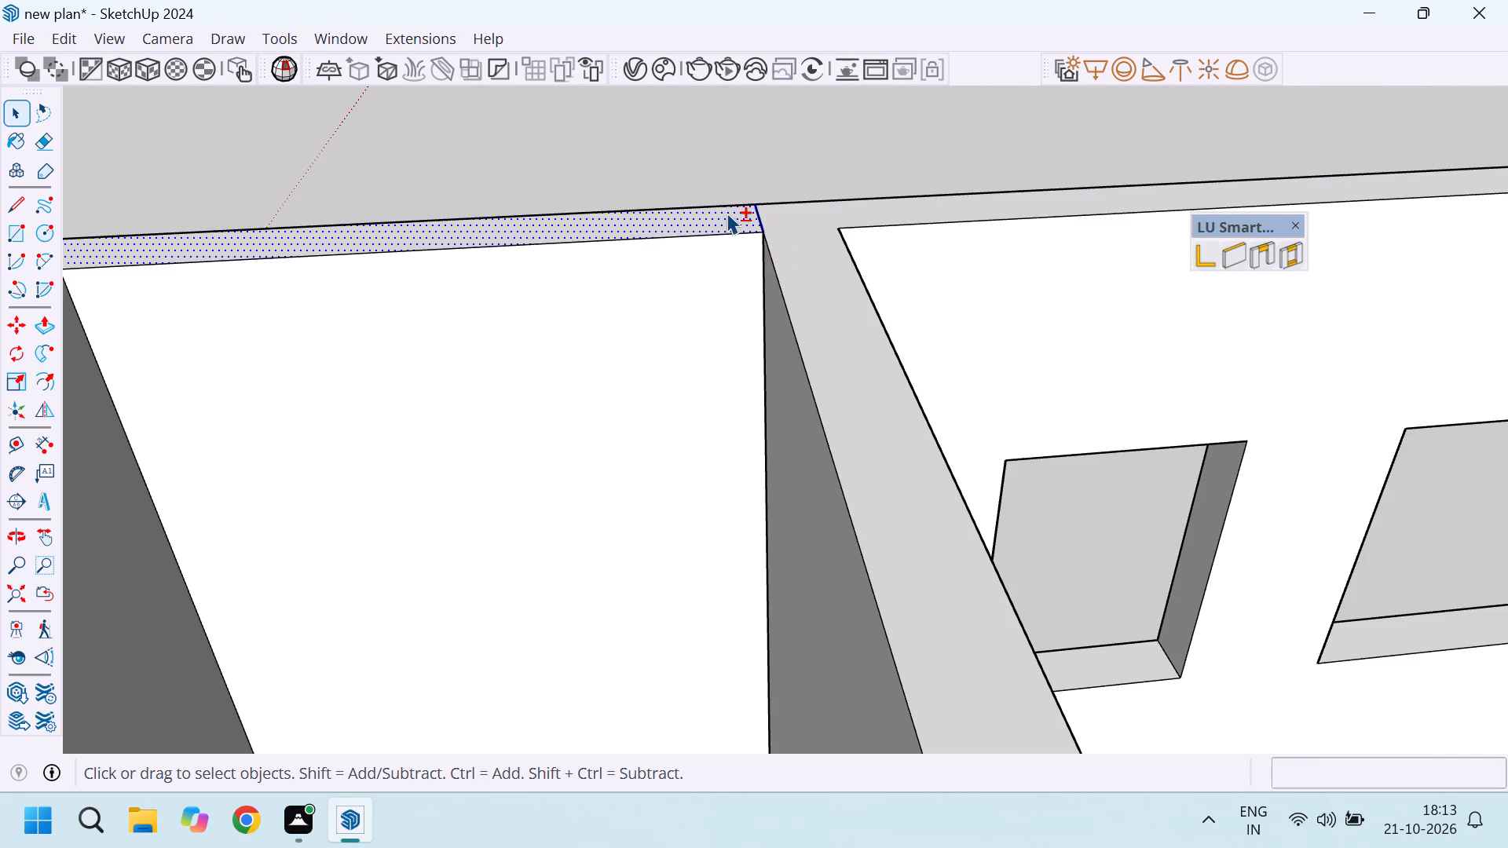
scroll(737, 218, "up", 8)
left_click(777, 215, "shift")
scroll(700, 175, "down", 6)
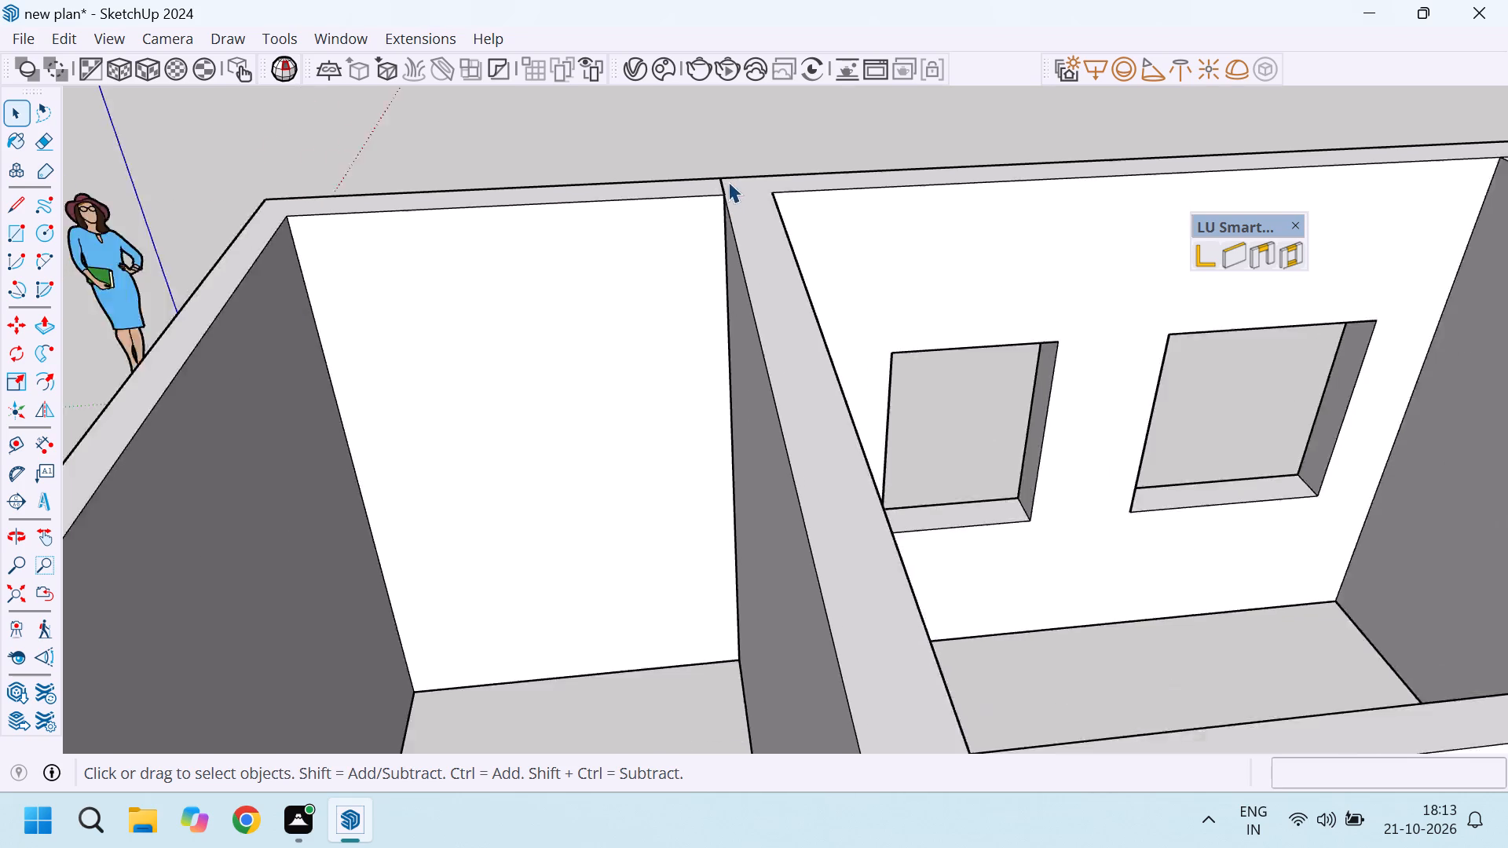
scroll(728, 181, "down", 12)
scroll(563, 276, "up", 10)
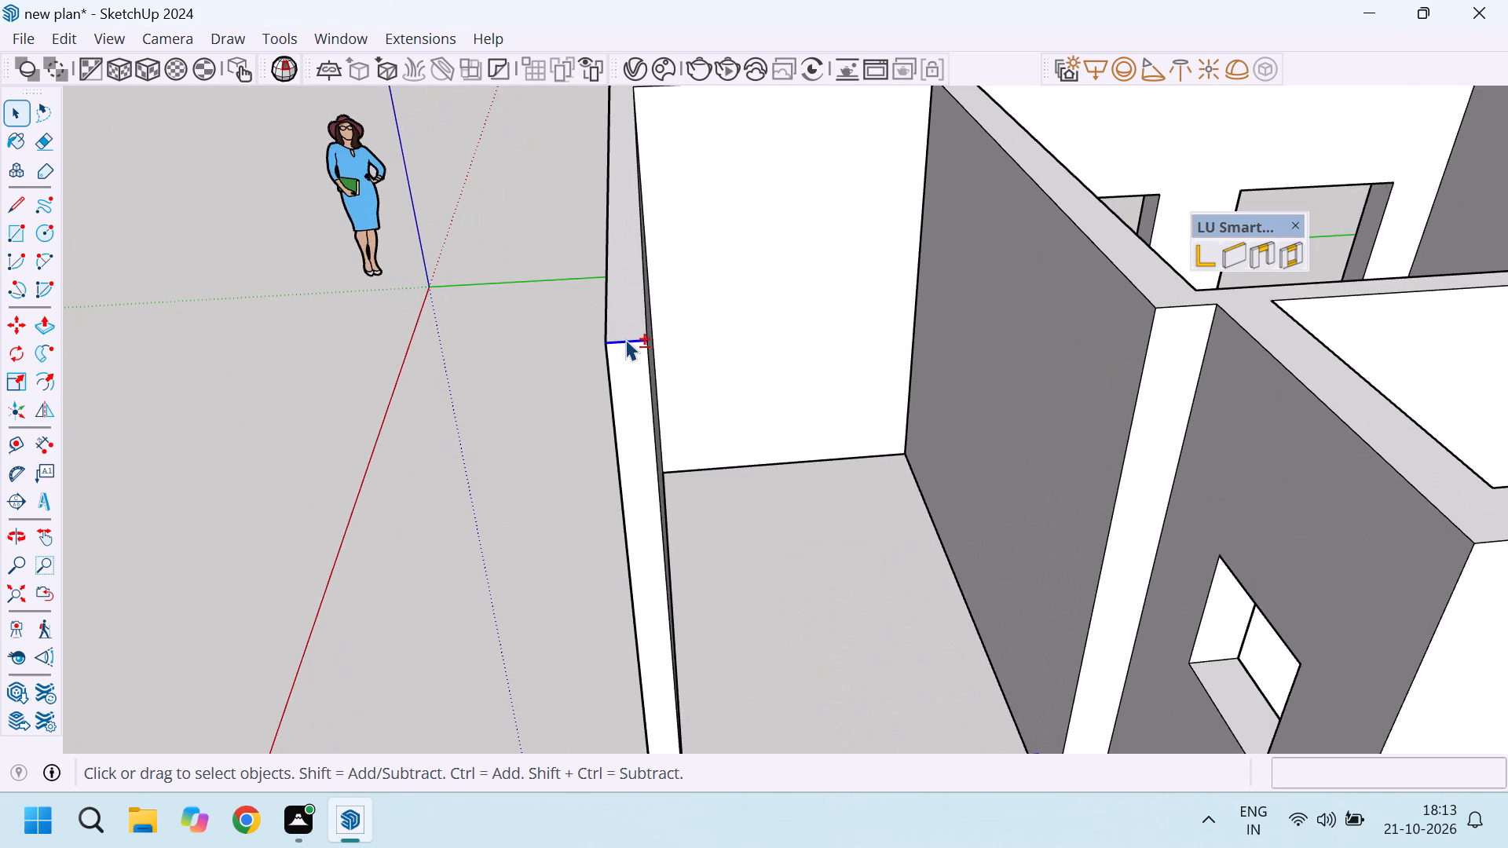
left_click(627, 341, "shift")
scroll(710, 269, "down", 7)
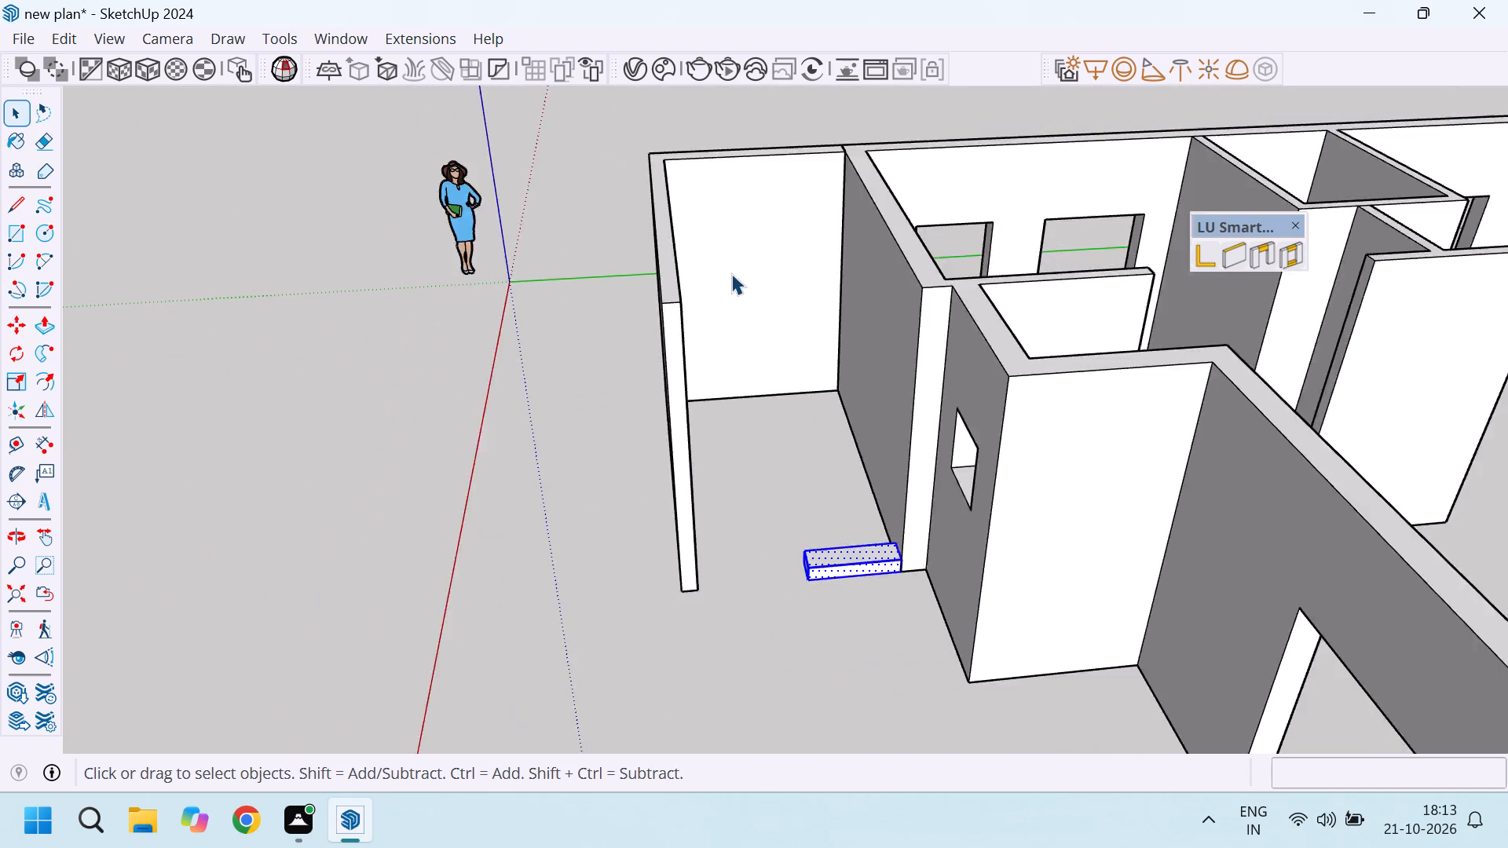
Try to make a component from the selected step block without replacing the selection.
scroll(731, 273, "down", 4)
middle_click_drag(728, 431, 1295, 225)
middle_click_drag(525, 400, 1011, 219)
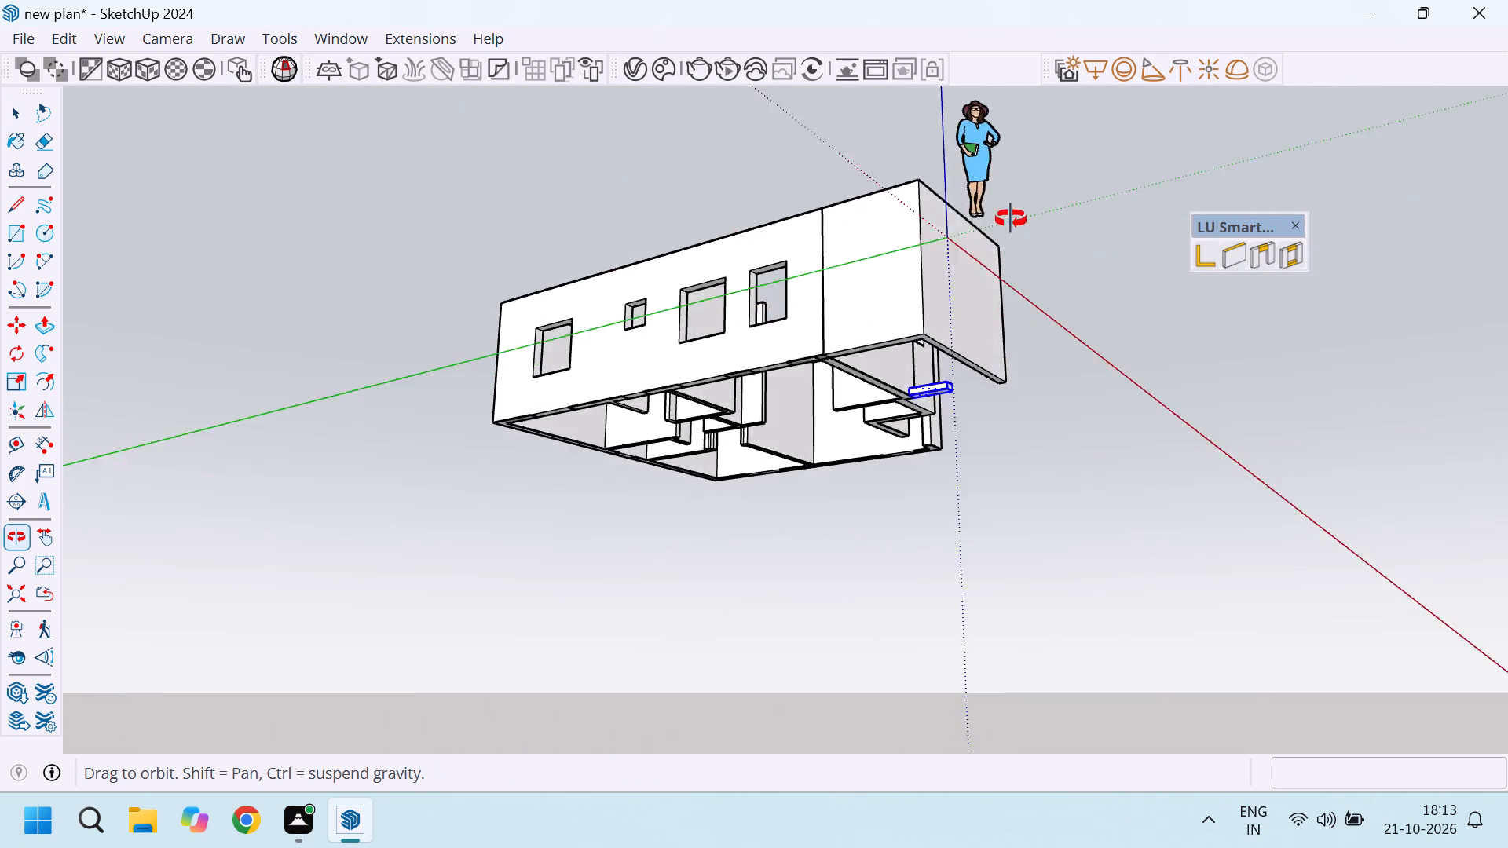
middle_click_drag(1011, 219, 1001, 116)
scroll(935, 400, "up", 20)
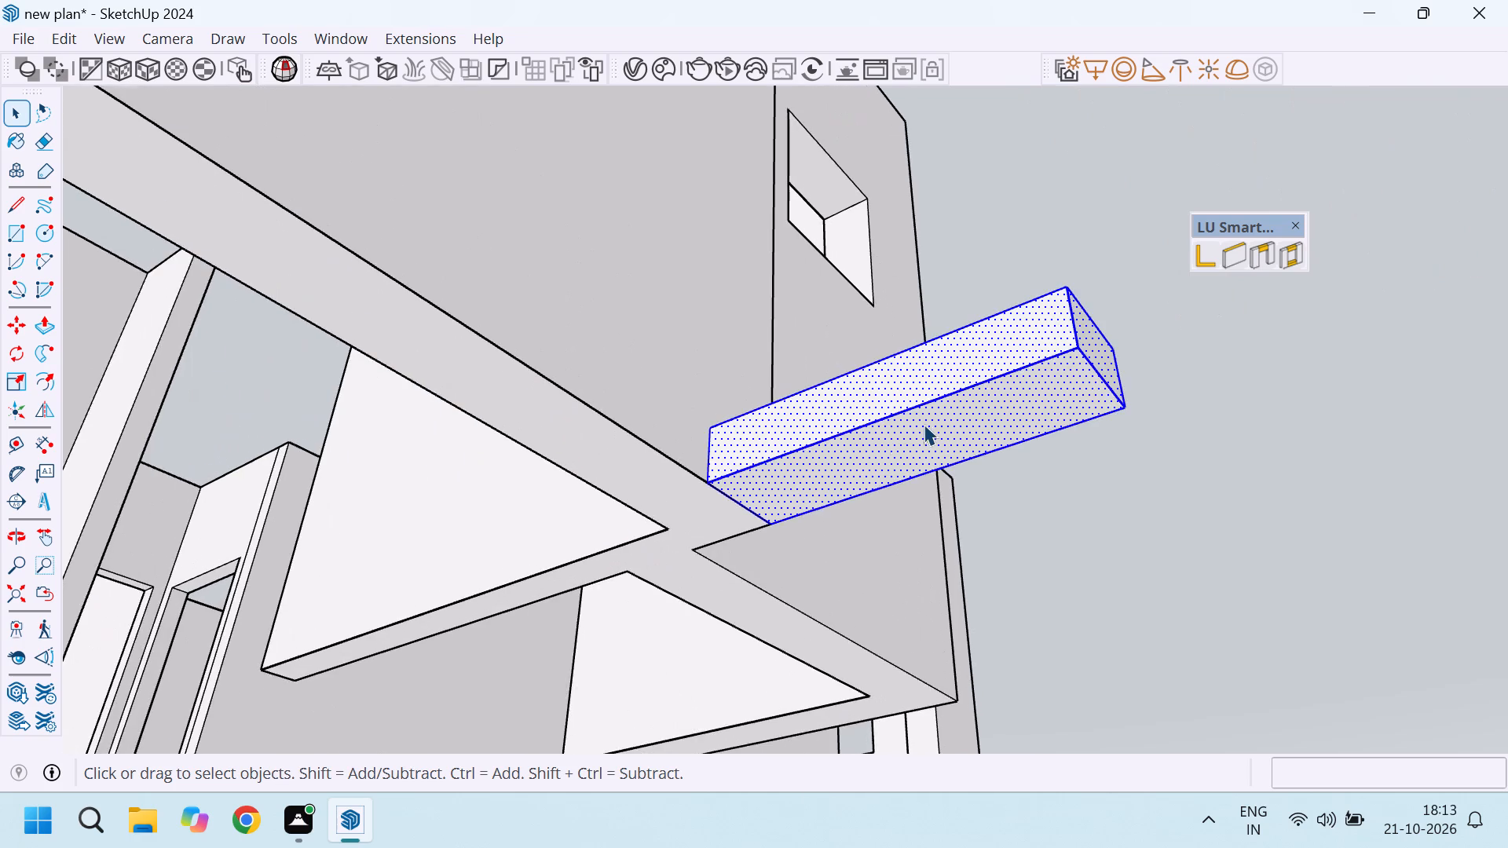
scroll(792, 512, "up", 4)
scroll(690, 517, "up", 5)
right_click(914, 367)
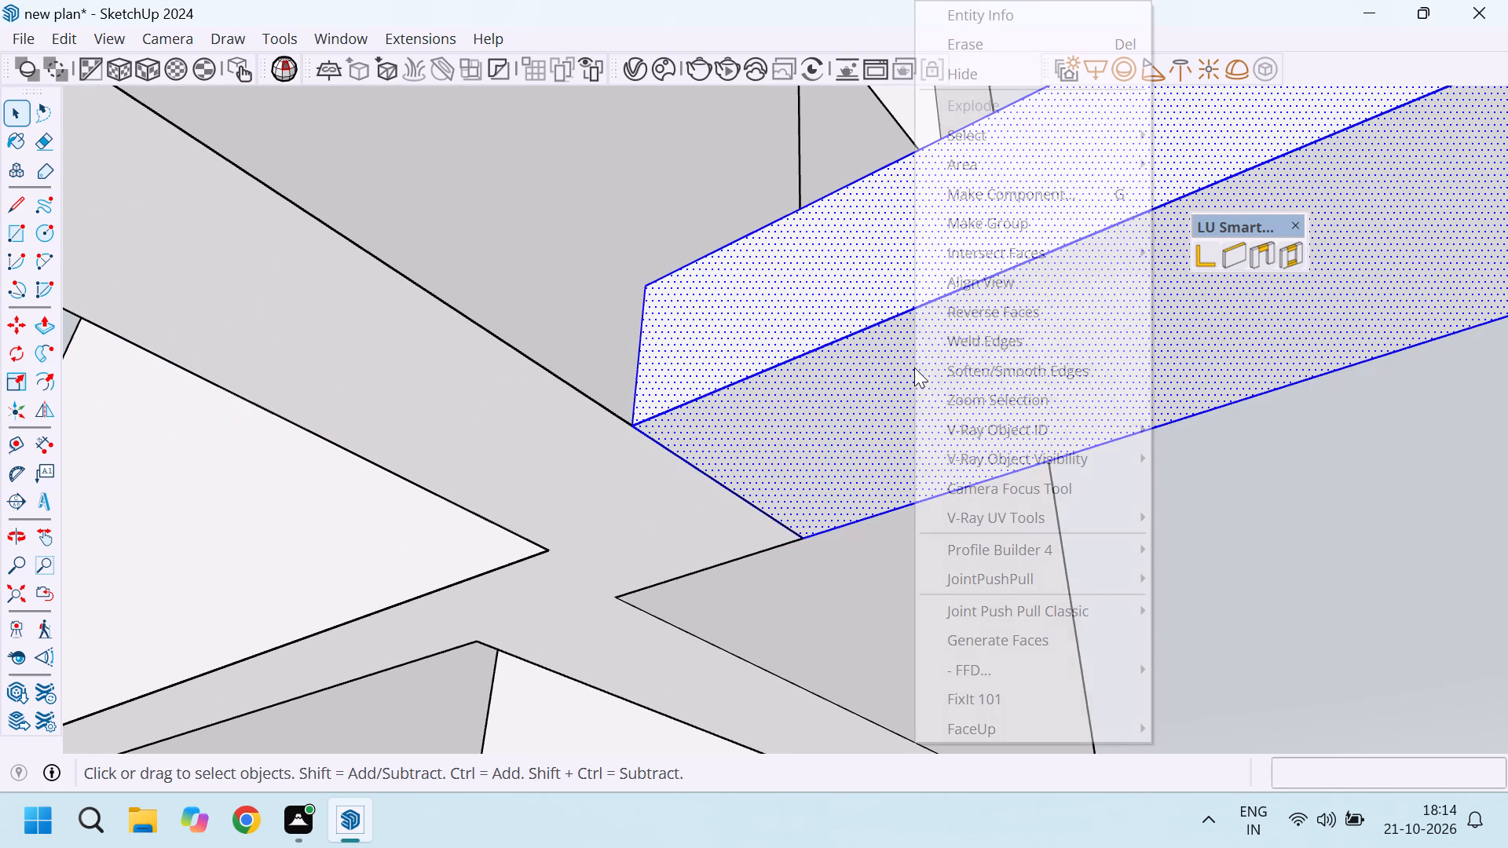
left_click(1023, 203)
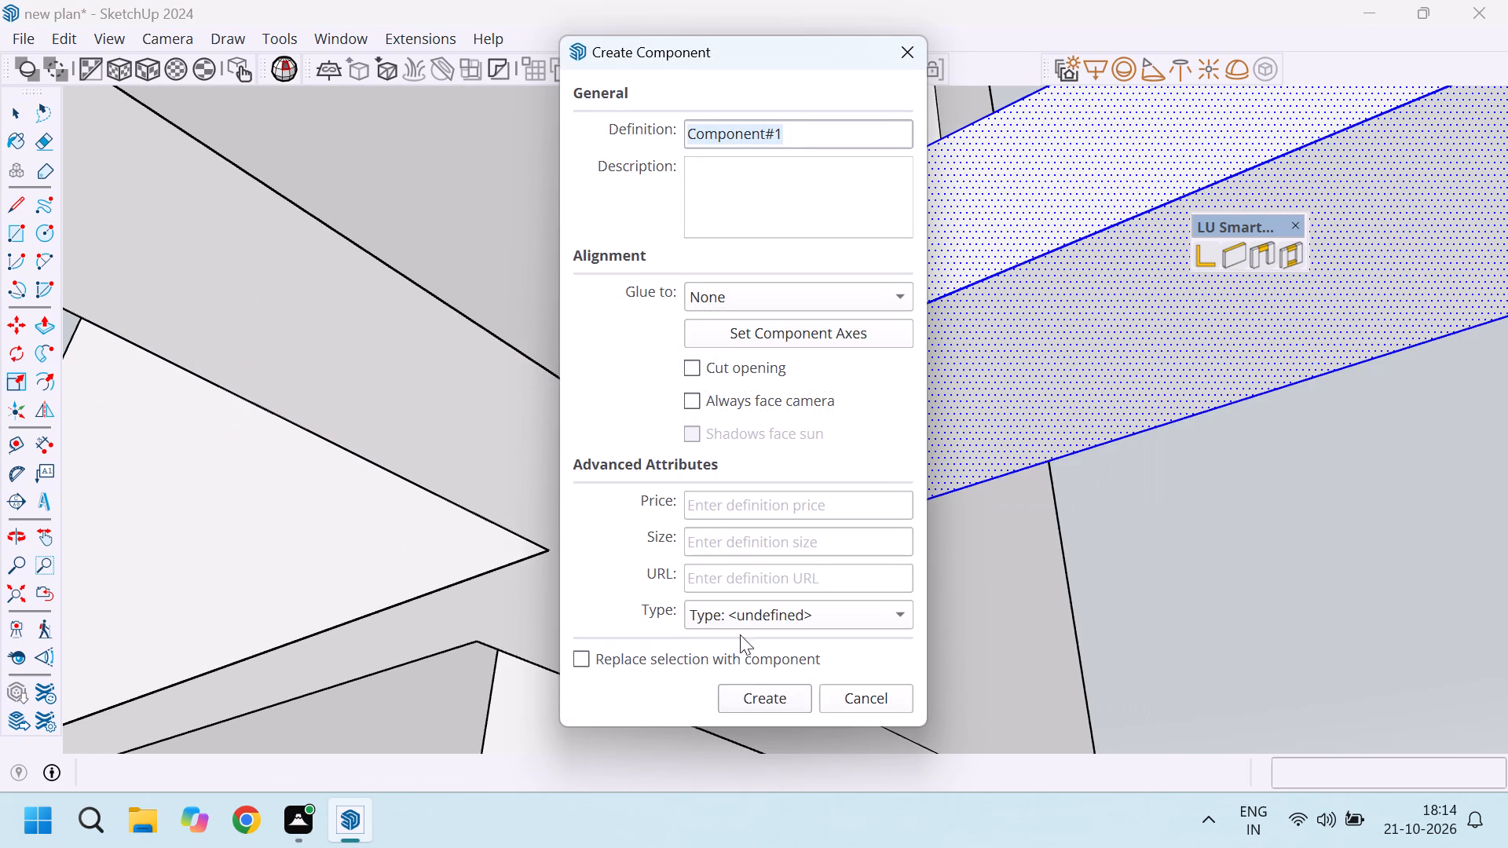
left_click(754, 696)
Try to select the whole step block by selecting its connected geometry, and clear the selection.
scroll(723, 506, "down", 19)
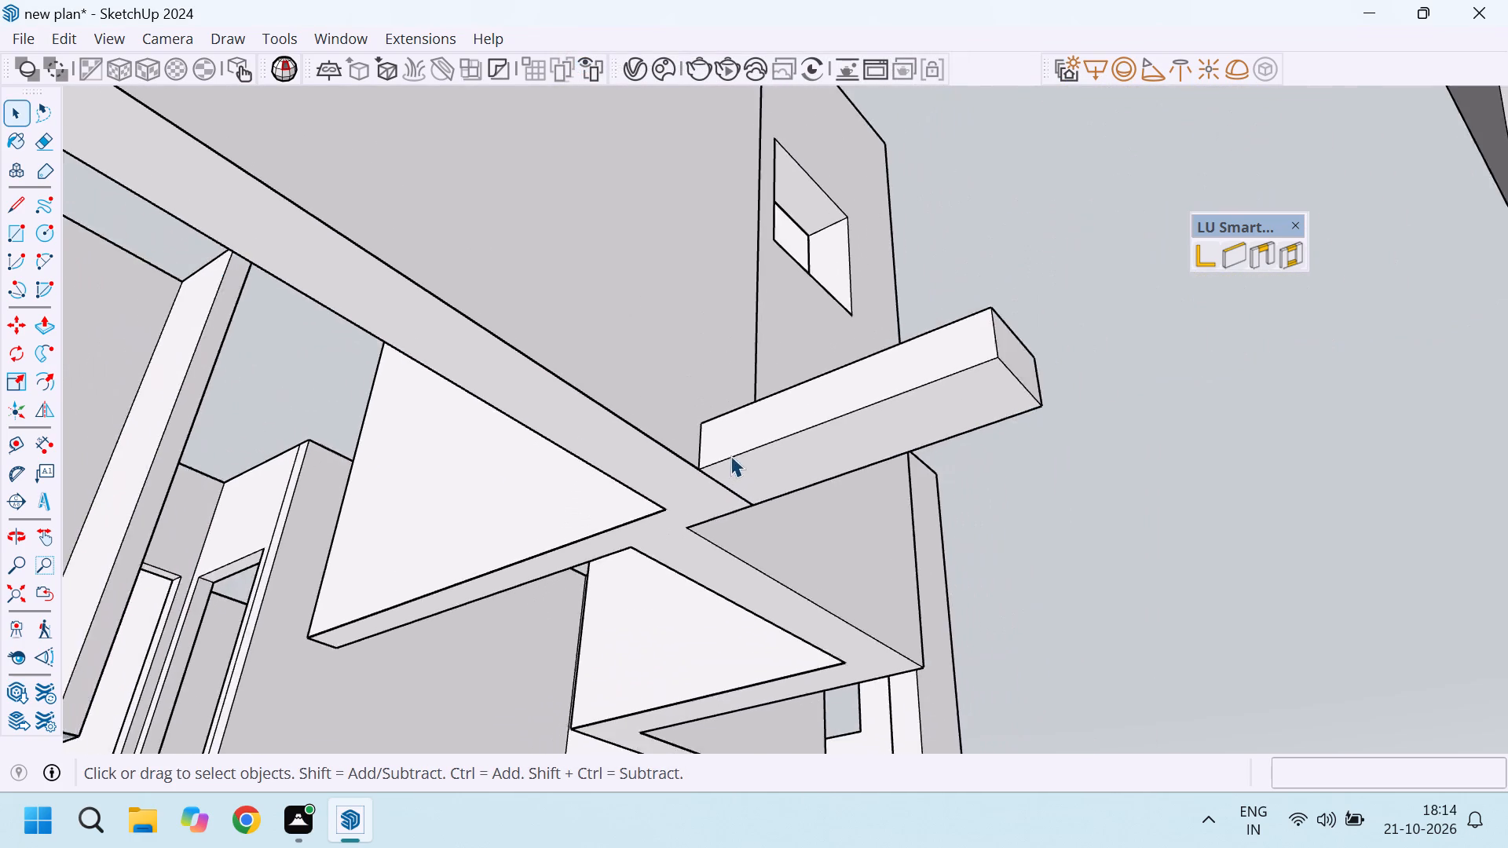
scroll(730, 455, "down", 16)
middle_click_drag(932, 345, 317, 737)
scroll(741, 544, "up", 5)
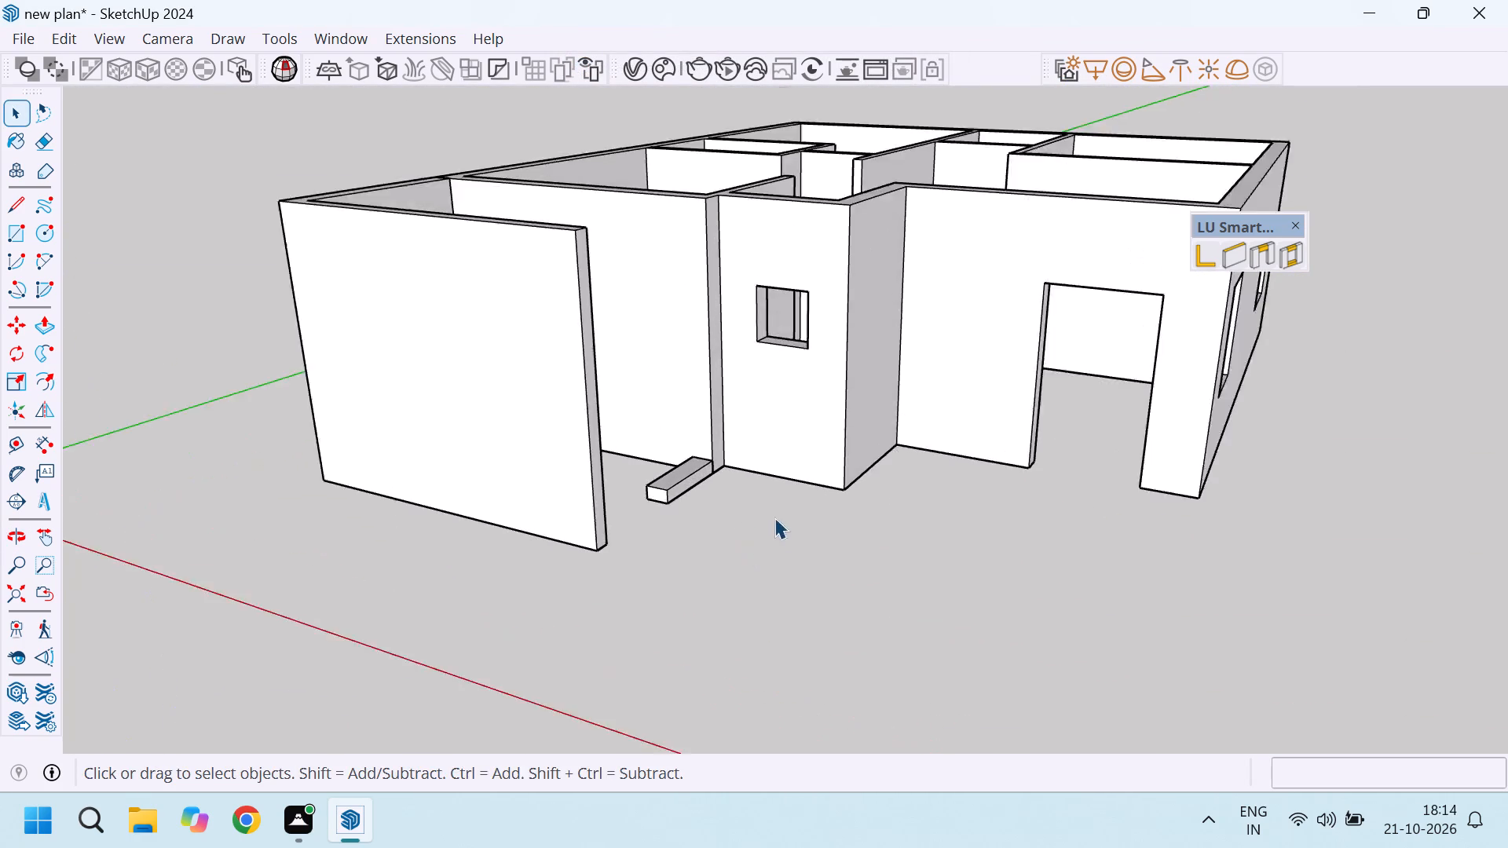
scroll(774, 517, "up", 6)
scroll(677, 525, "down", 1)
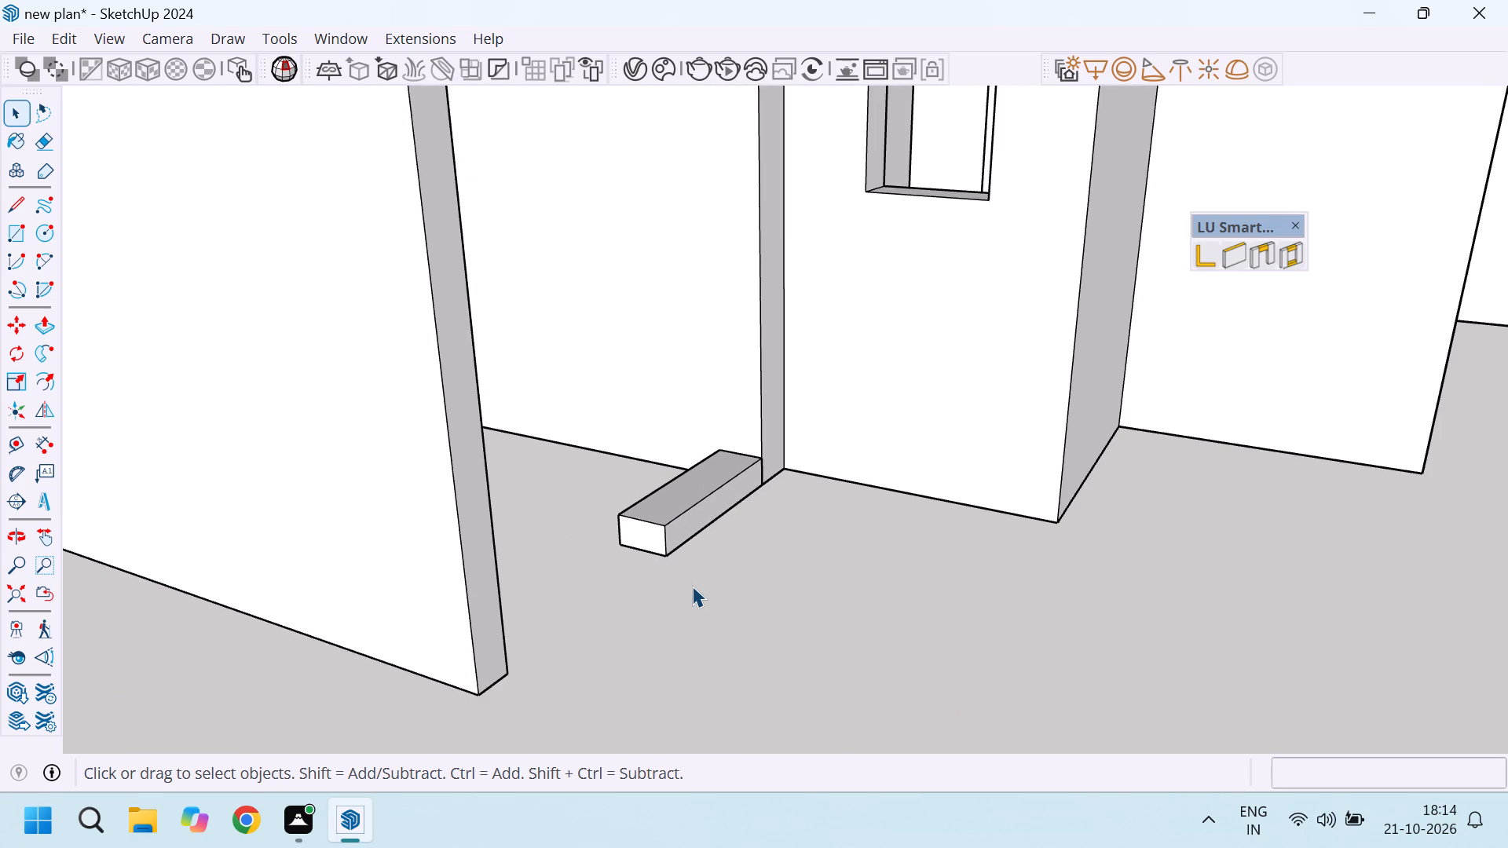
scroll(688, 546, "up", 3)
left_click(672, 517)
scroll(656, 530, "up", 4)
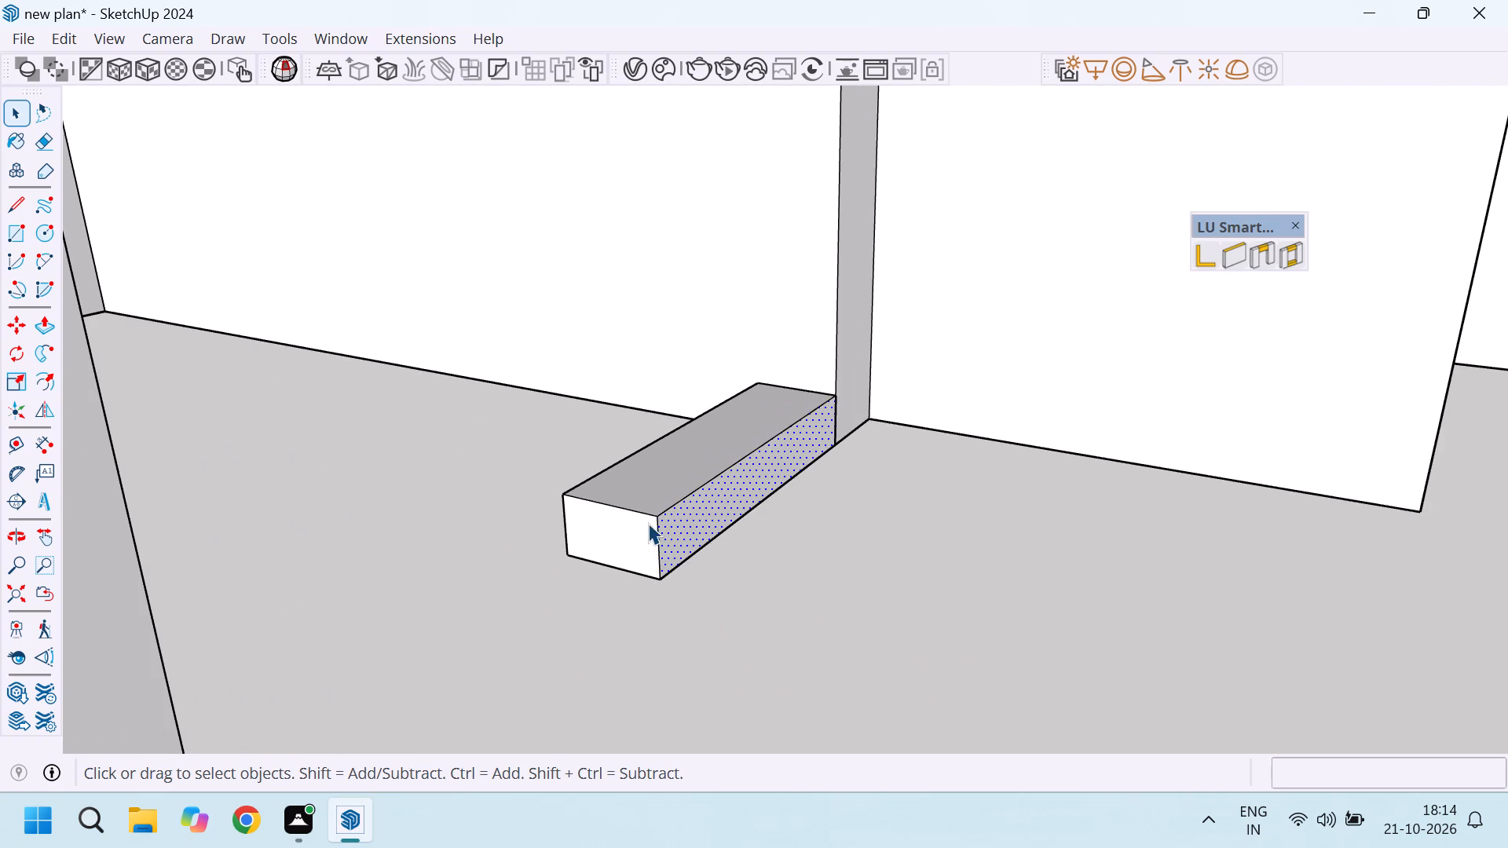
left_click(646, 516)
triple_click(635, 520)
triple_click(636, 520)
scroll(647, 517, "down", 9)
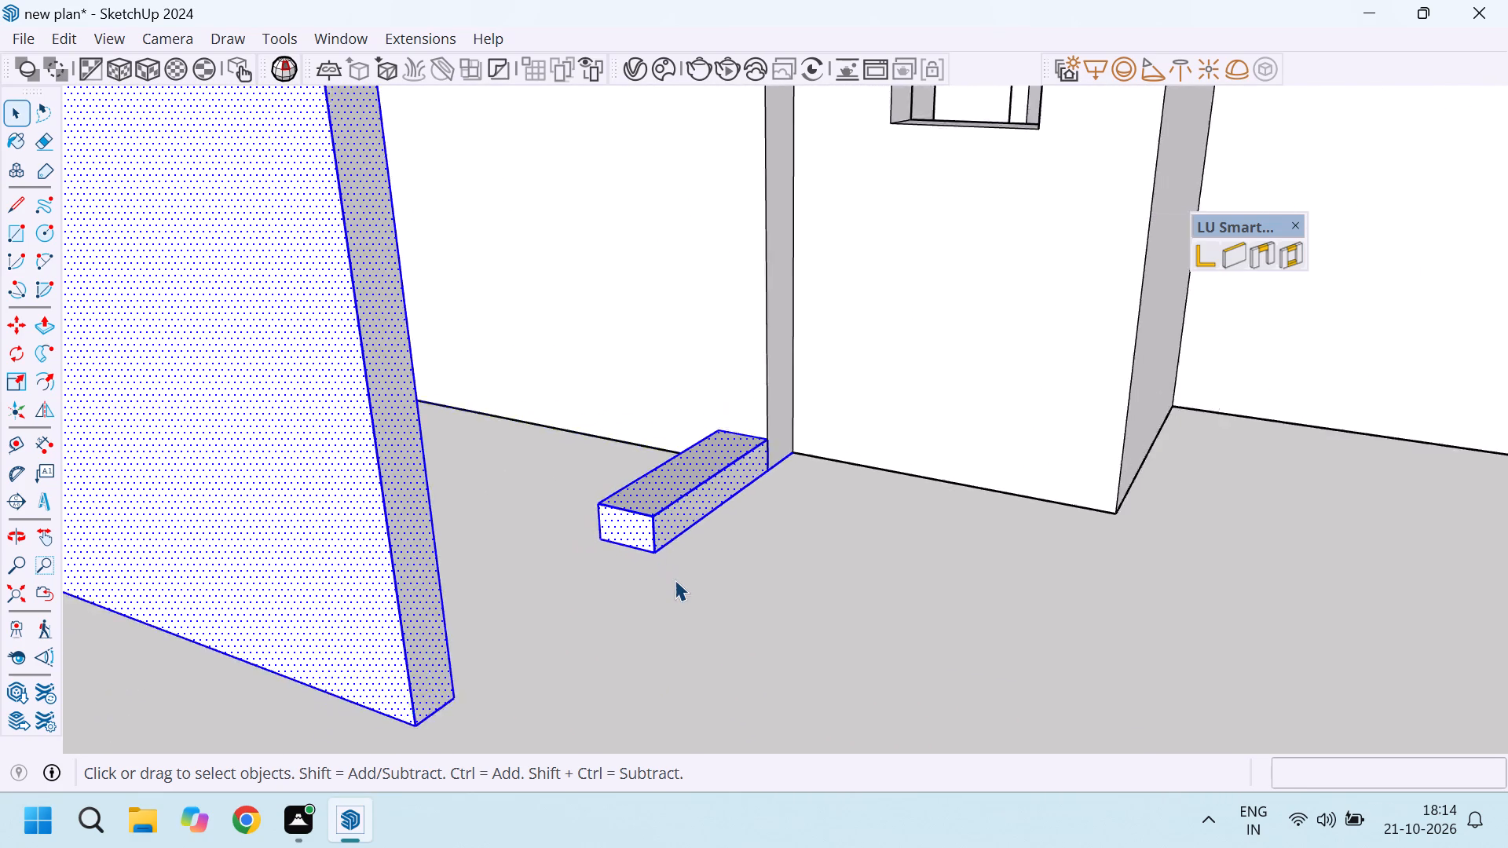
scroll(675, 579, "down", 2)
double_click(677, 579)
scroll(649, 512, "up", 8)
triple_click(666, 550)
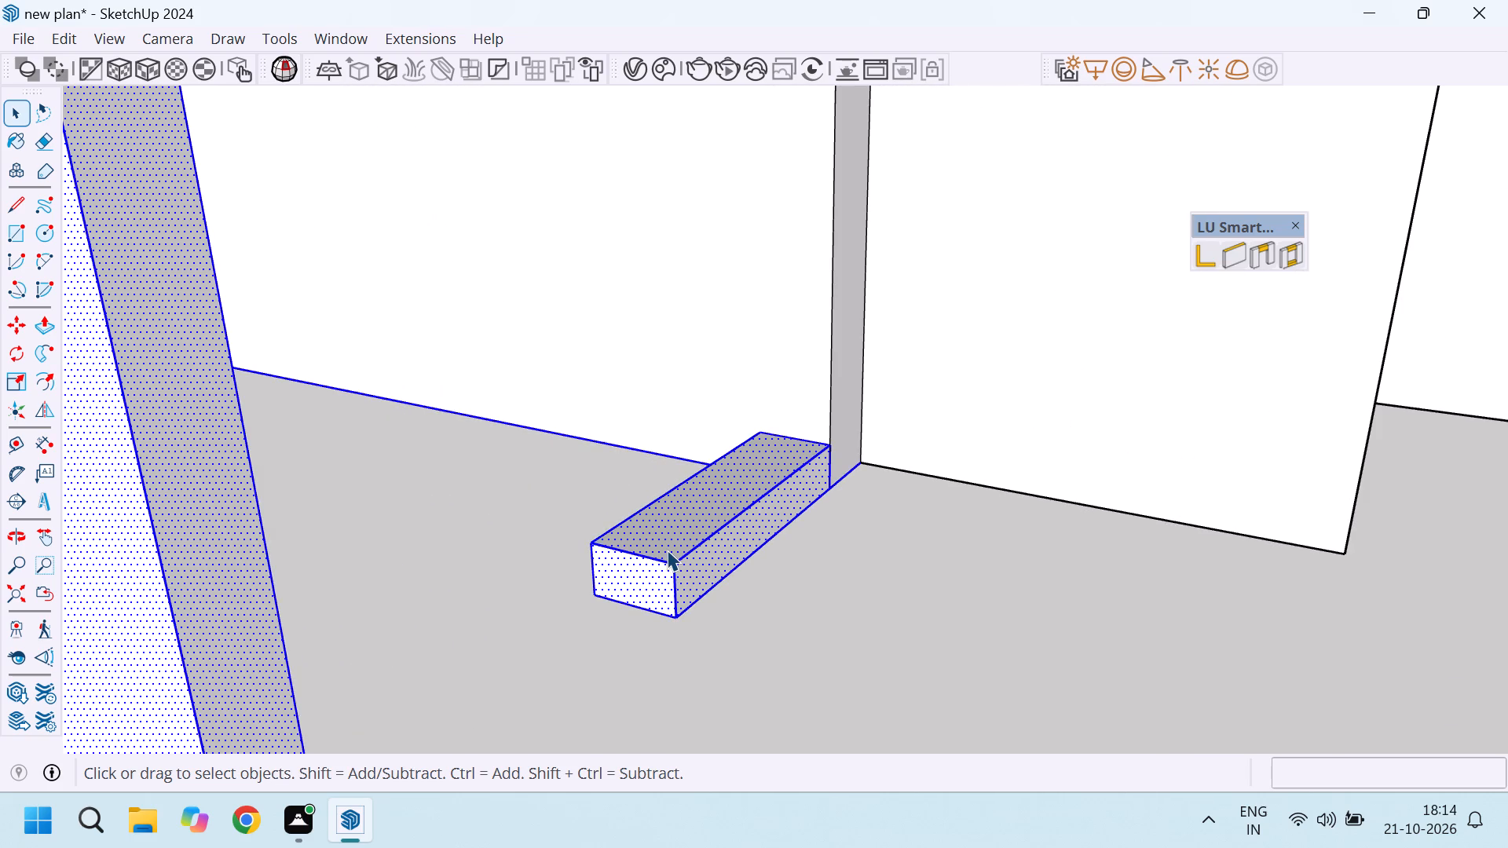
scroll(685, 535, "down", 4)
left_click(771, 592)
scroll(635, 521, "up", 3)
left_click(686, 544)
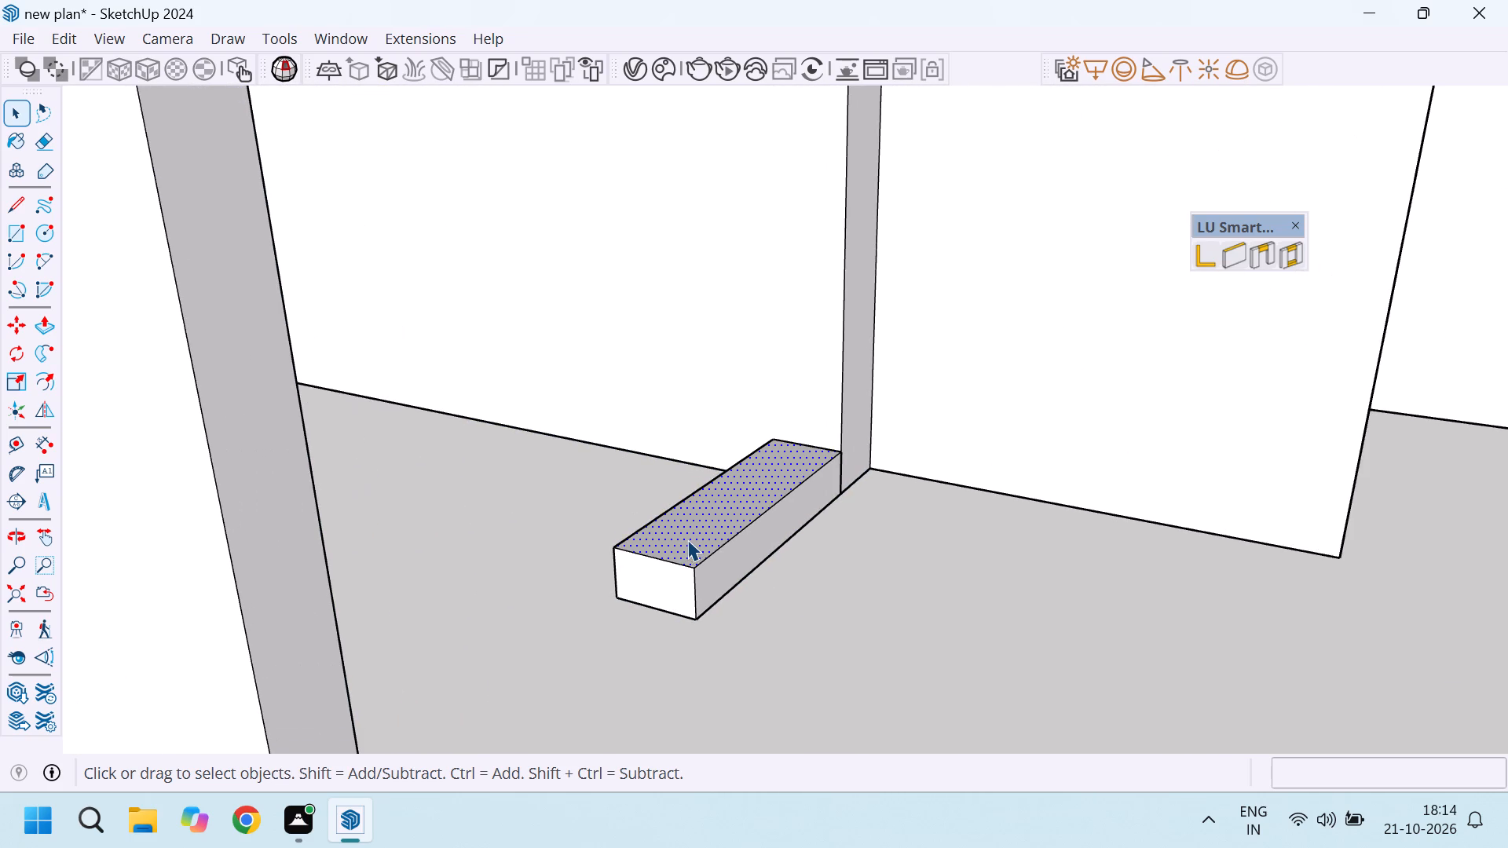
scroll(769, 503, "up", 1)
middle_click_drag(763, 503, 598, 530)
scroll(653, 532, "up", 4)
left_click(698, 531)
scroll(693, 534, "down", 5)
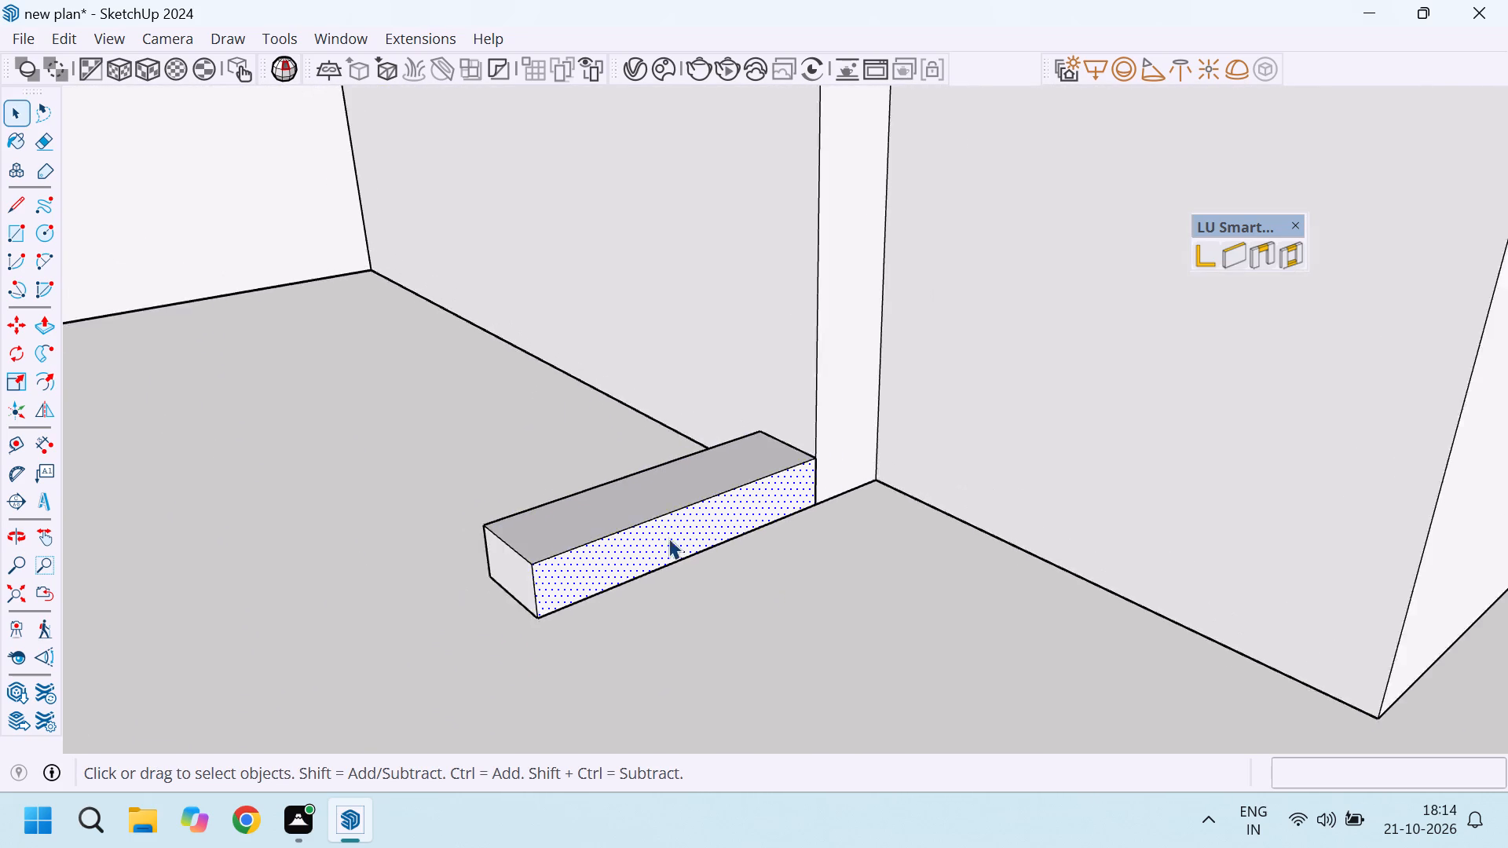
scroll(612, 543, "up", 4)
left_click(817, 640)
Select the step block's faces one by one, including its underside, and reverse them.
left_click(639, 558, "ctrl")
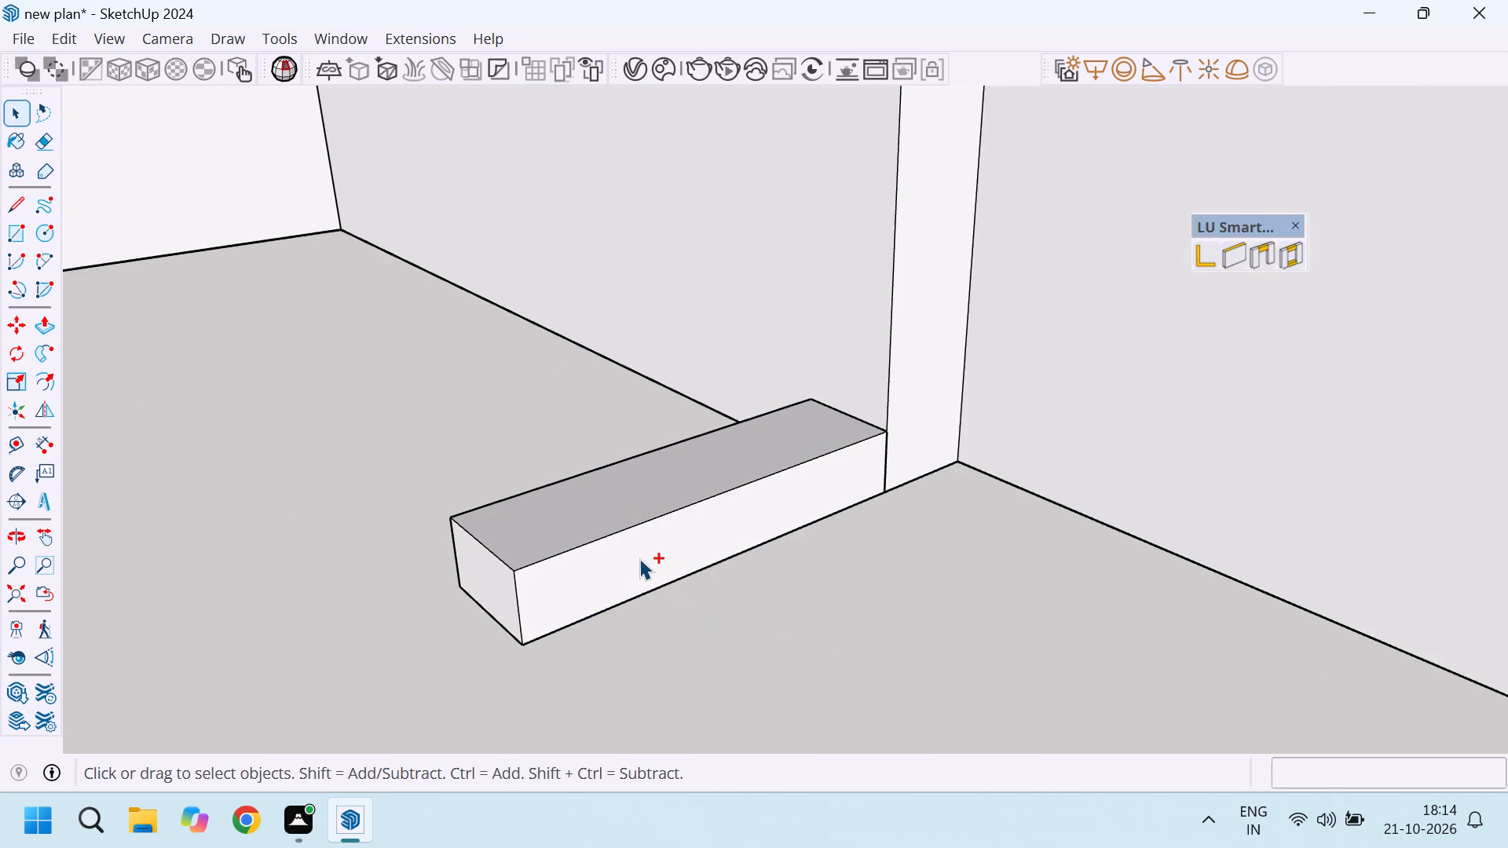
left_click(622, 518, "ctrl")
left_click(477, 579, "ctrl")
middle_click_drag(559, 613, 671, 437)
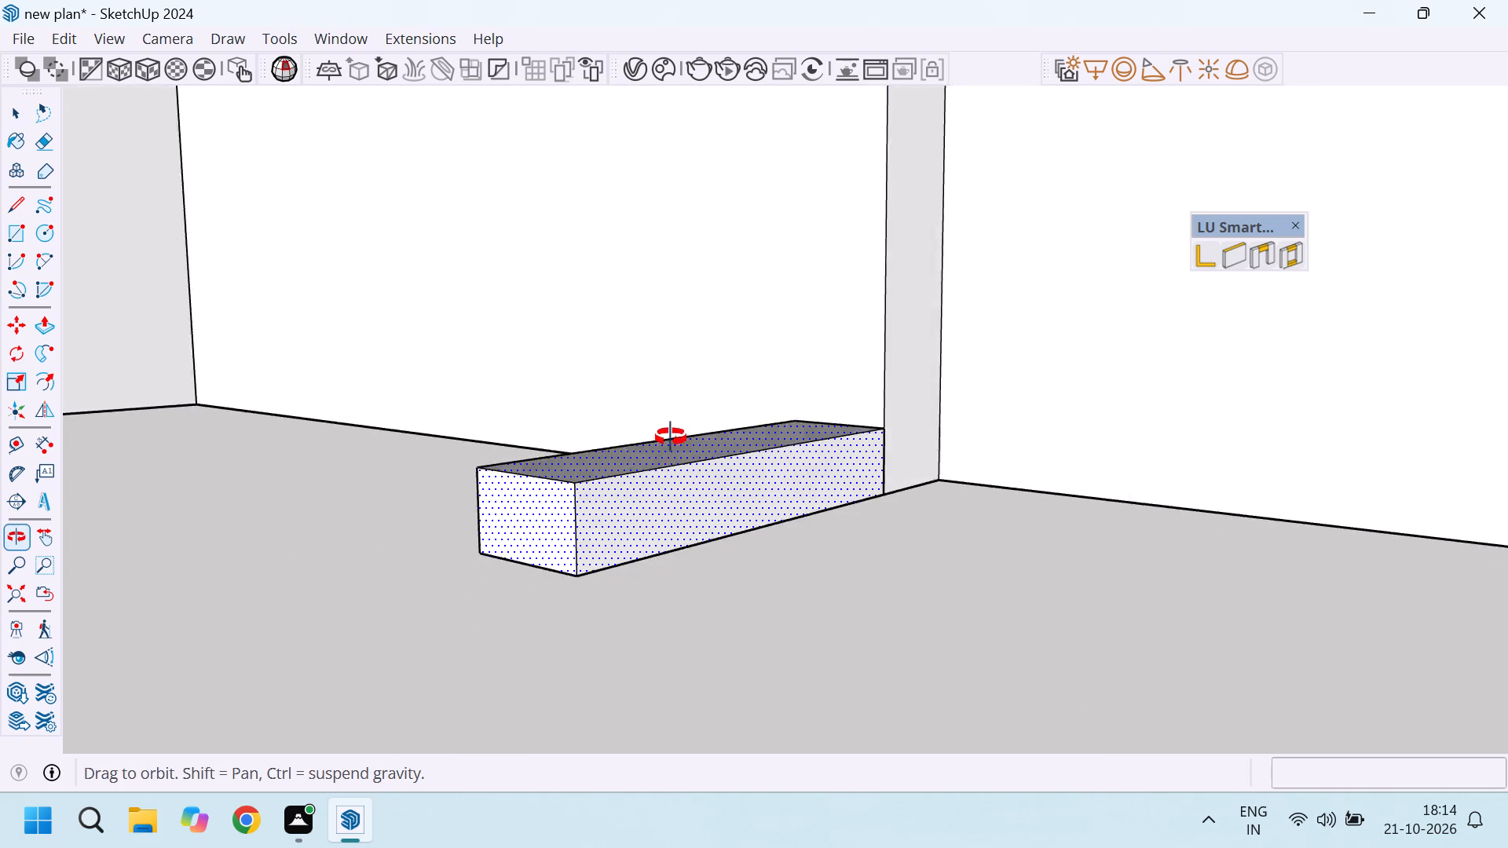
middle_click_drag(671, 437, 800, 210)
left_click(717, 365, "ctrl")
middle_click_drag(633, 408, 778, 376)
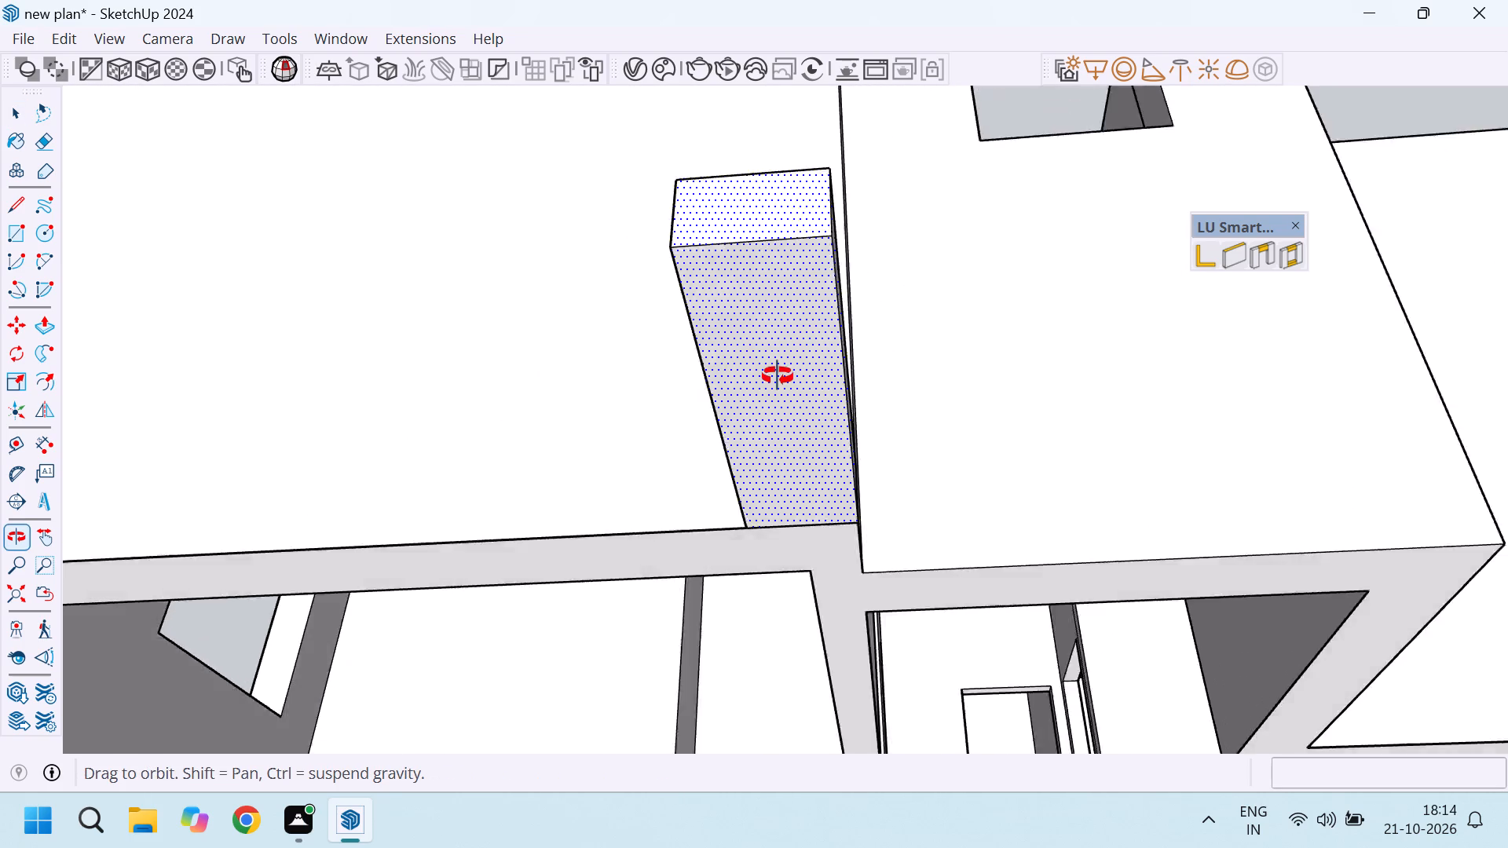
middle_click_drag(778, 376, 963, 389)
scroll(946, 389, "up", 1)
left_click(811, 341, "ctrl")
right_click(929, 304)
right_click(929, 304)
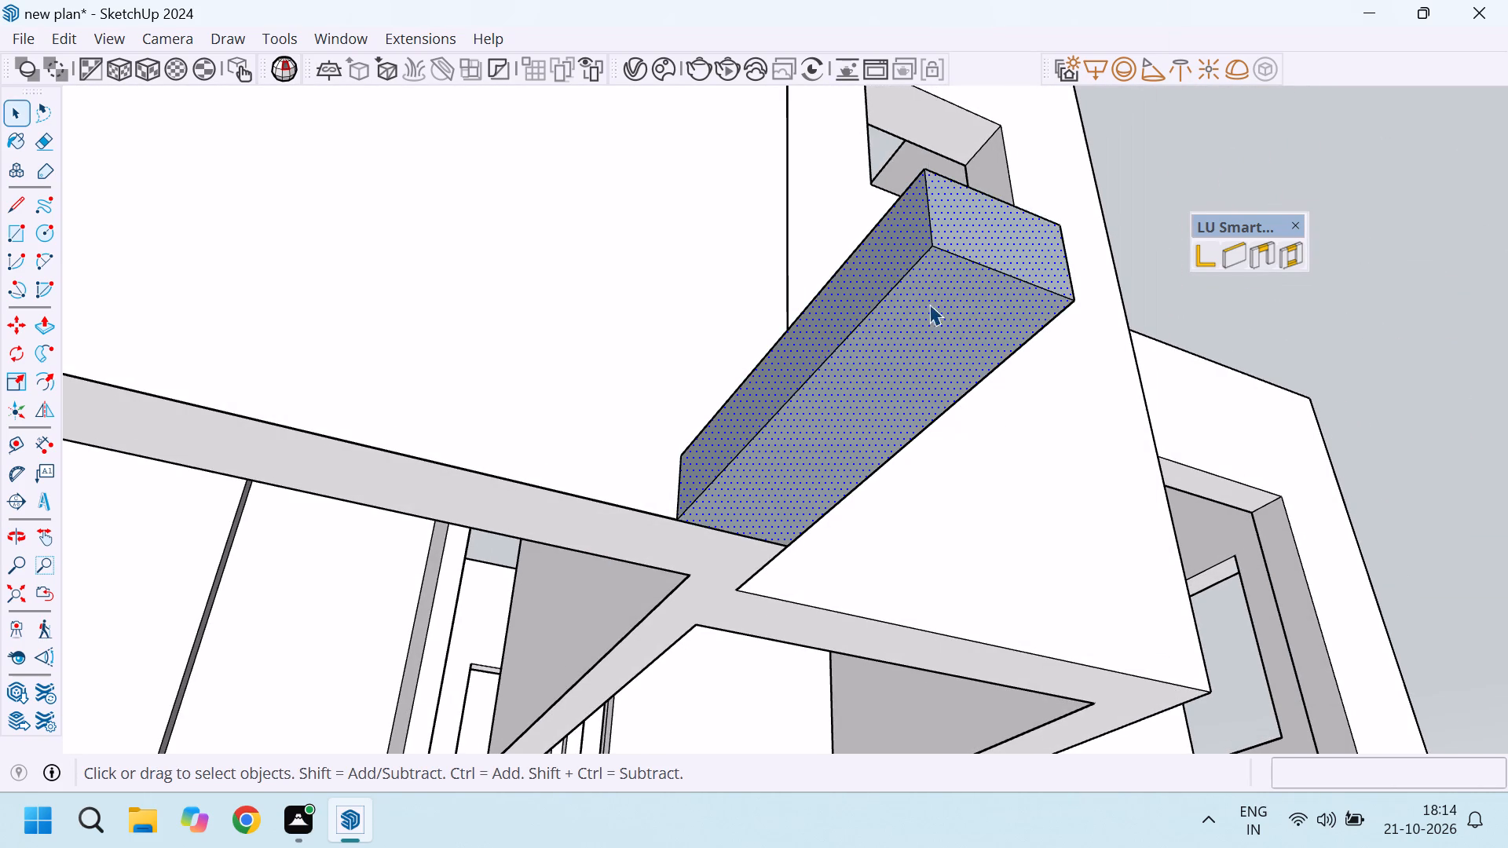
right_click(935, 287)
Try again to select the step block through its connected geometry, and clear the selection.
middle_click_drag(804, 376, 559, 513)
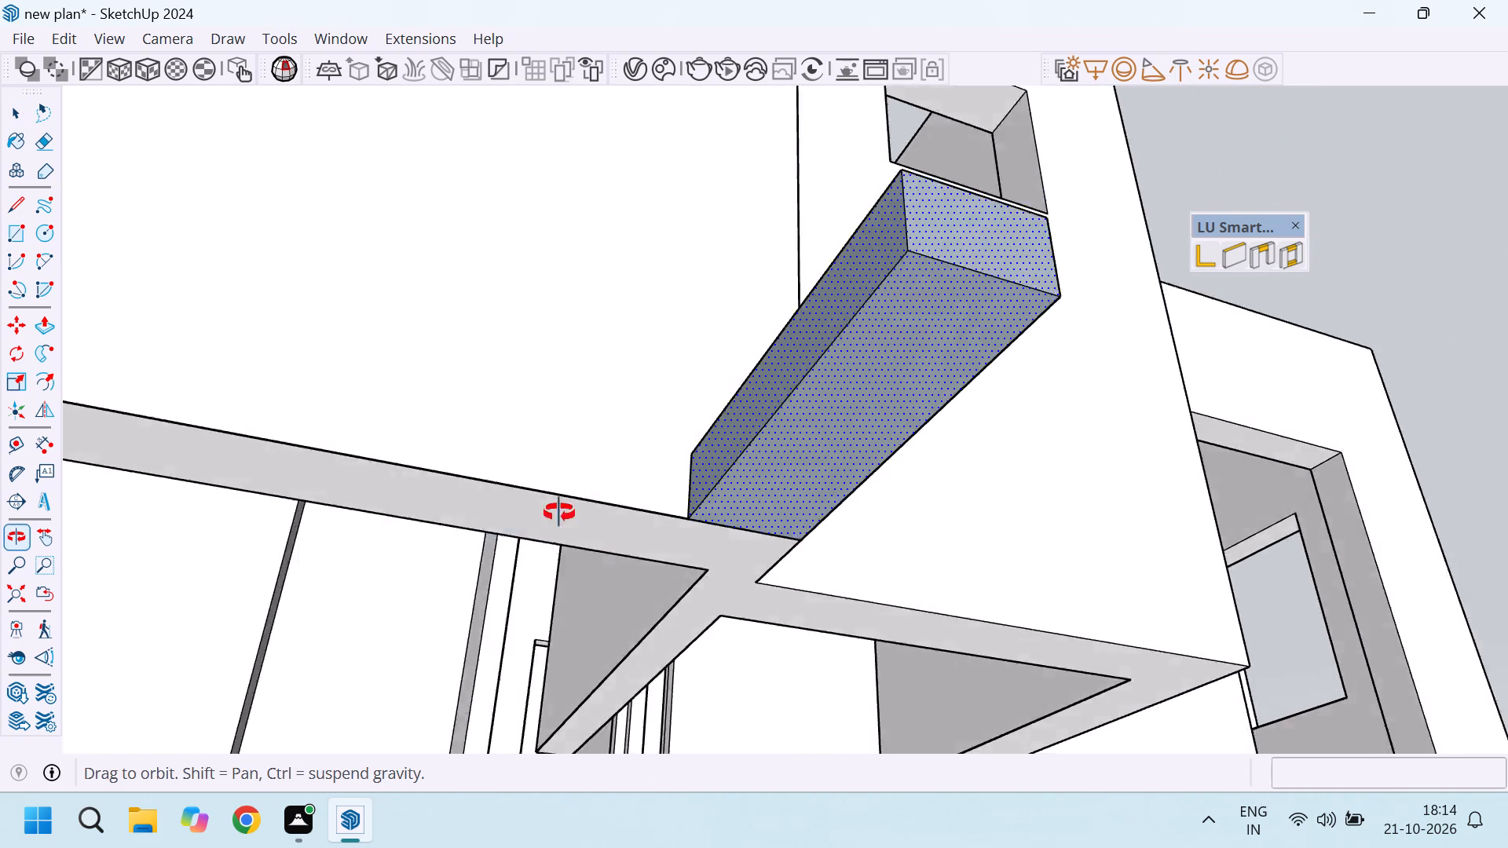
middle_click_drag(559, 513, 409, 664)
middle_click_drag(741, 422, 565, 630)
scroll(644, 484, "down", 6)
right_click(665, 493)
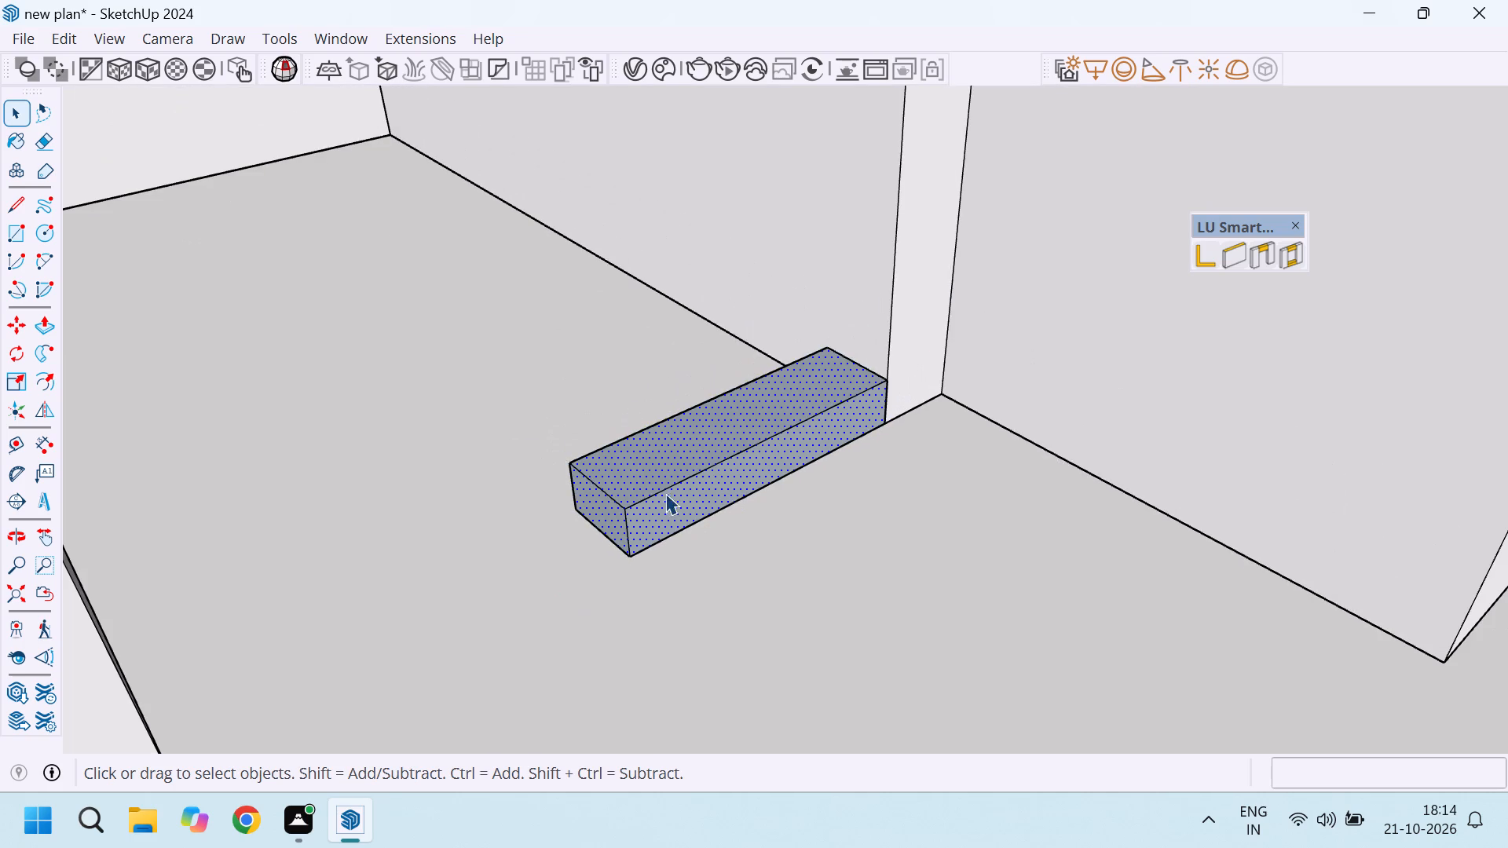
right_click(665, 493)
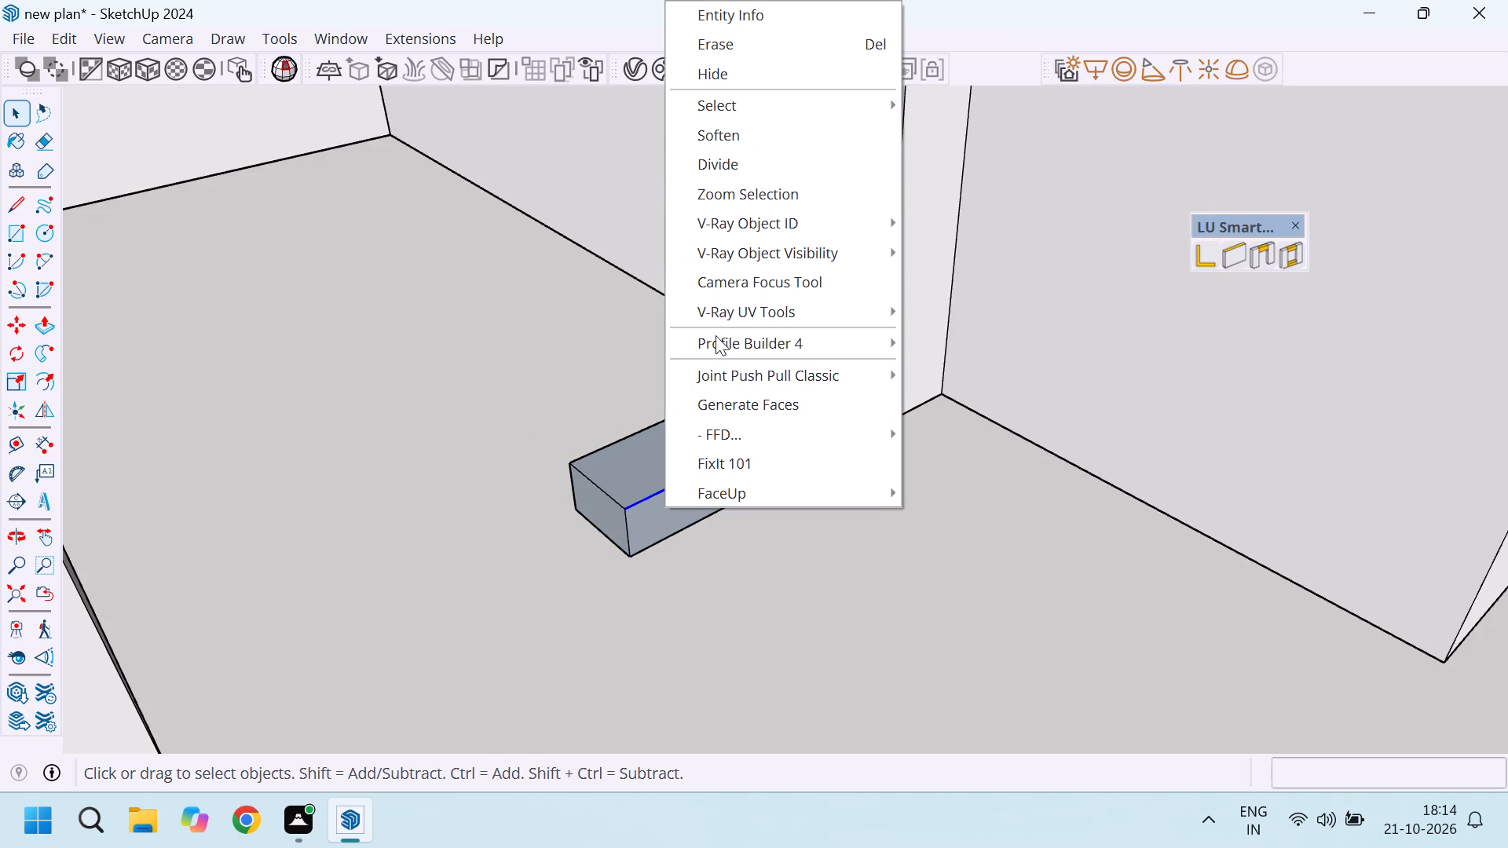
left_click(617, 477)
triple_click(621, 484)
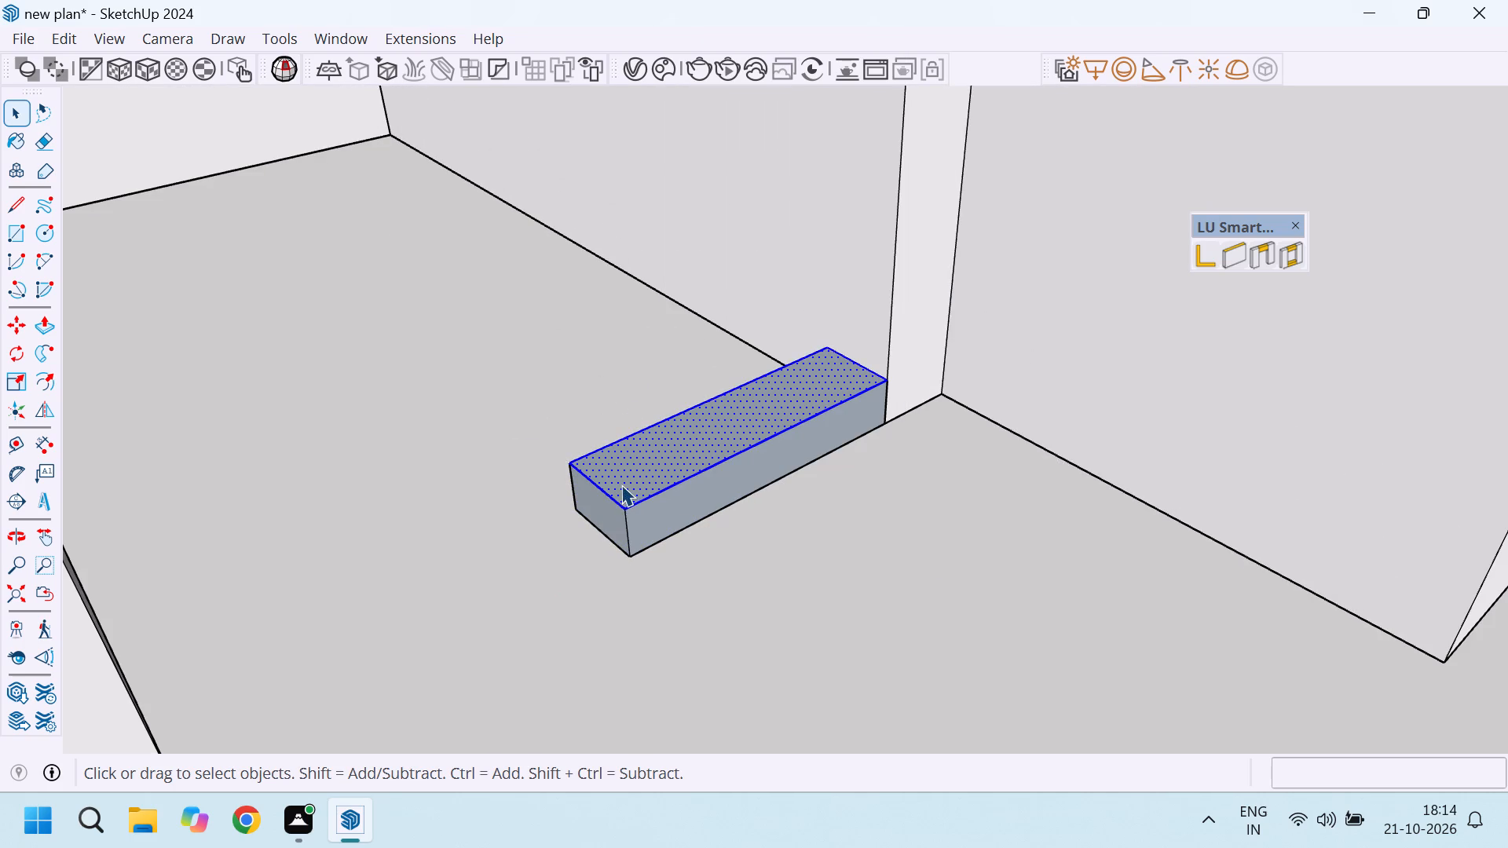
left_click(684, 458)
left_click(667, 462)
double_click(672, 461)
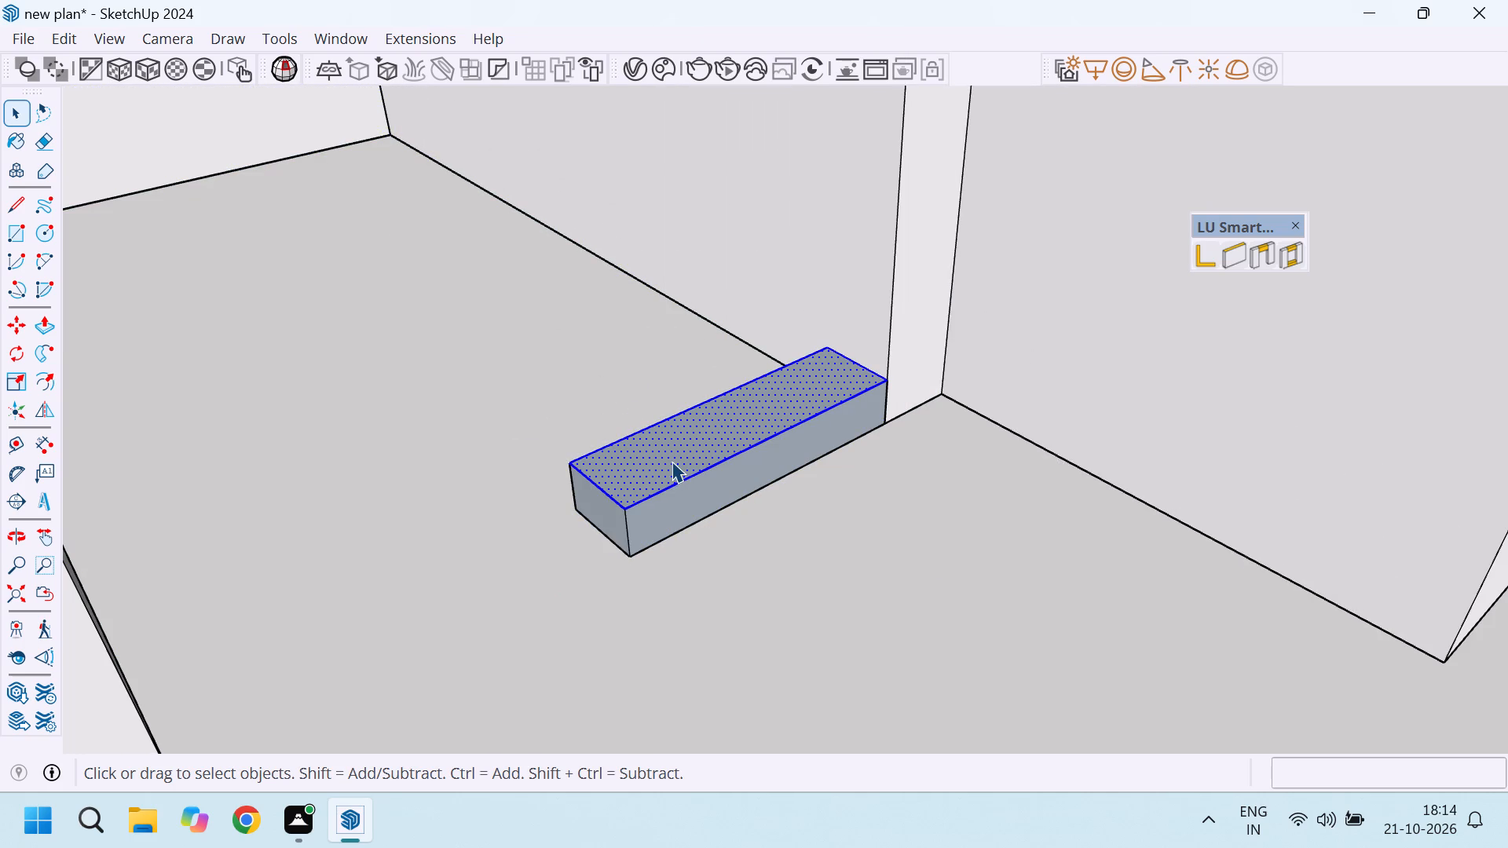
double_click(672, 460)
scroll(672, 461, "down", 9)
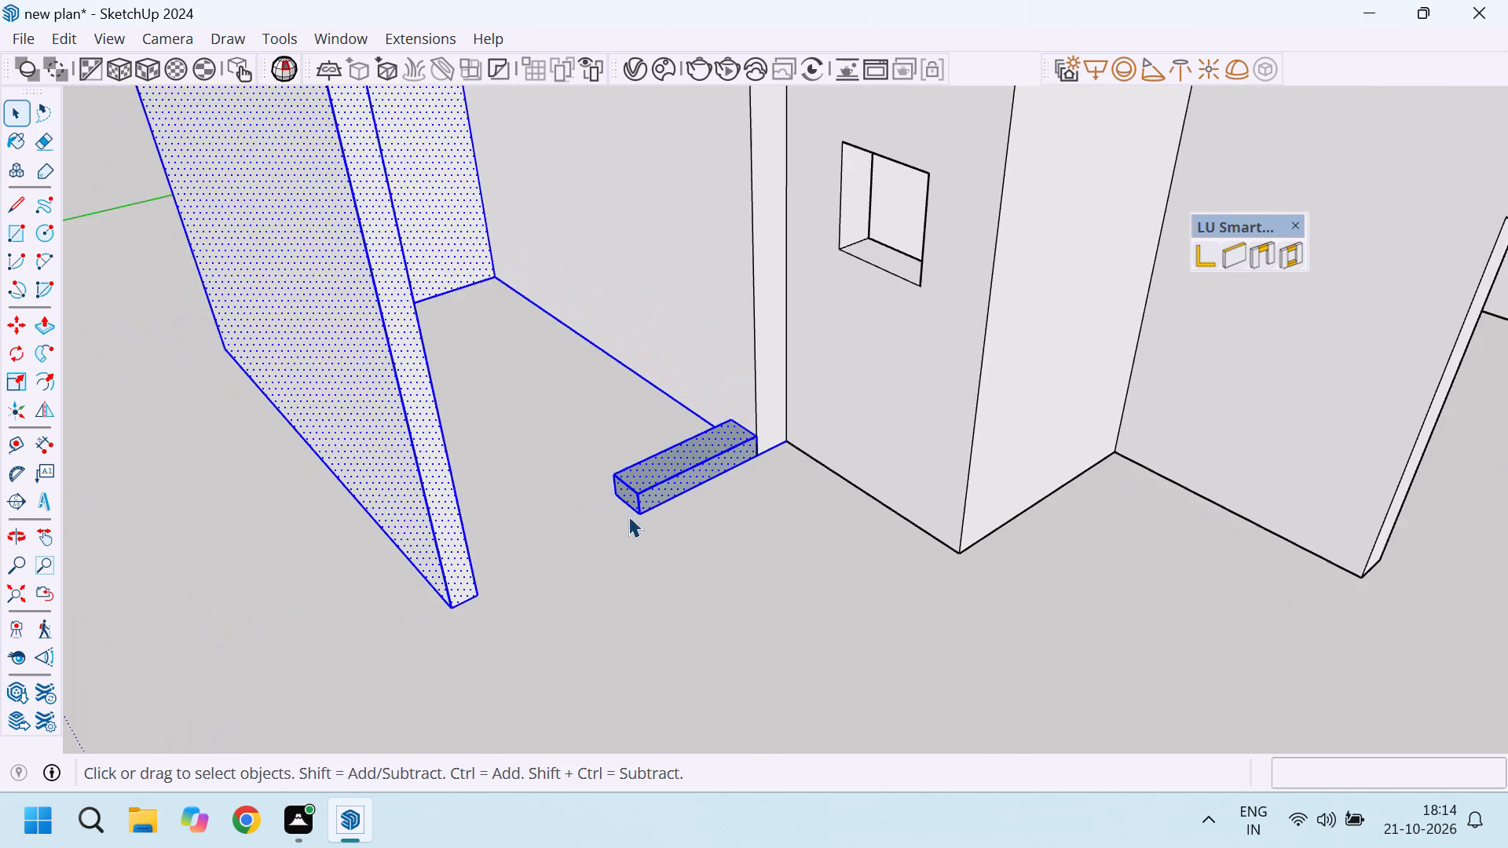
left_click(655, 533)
Select the step block with a crossing selection and reverse its faces.
scroll(661, 508, "up", 9)
left_click_drag(680, 534, 497, 391)
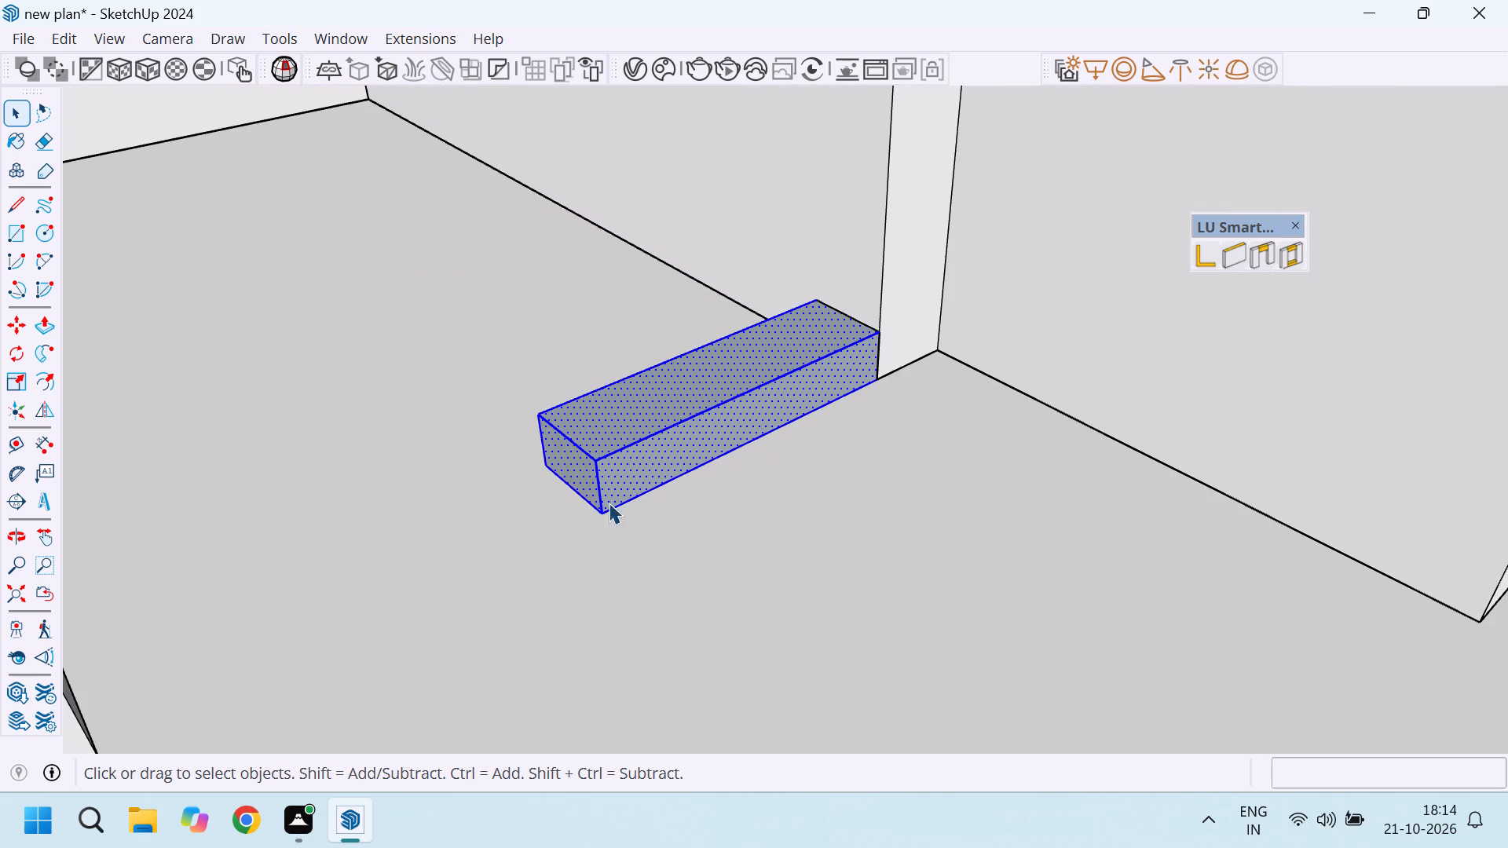
scroll(697, 456, "up", 3)
scroll(803, 308, "up", 2)
right_click(769, 336)
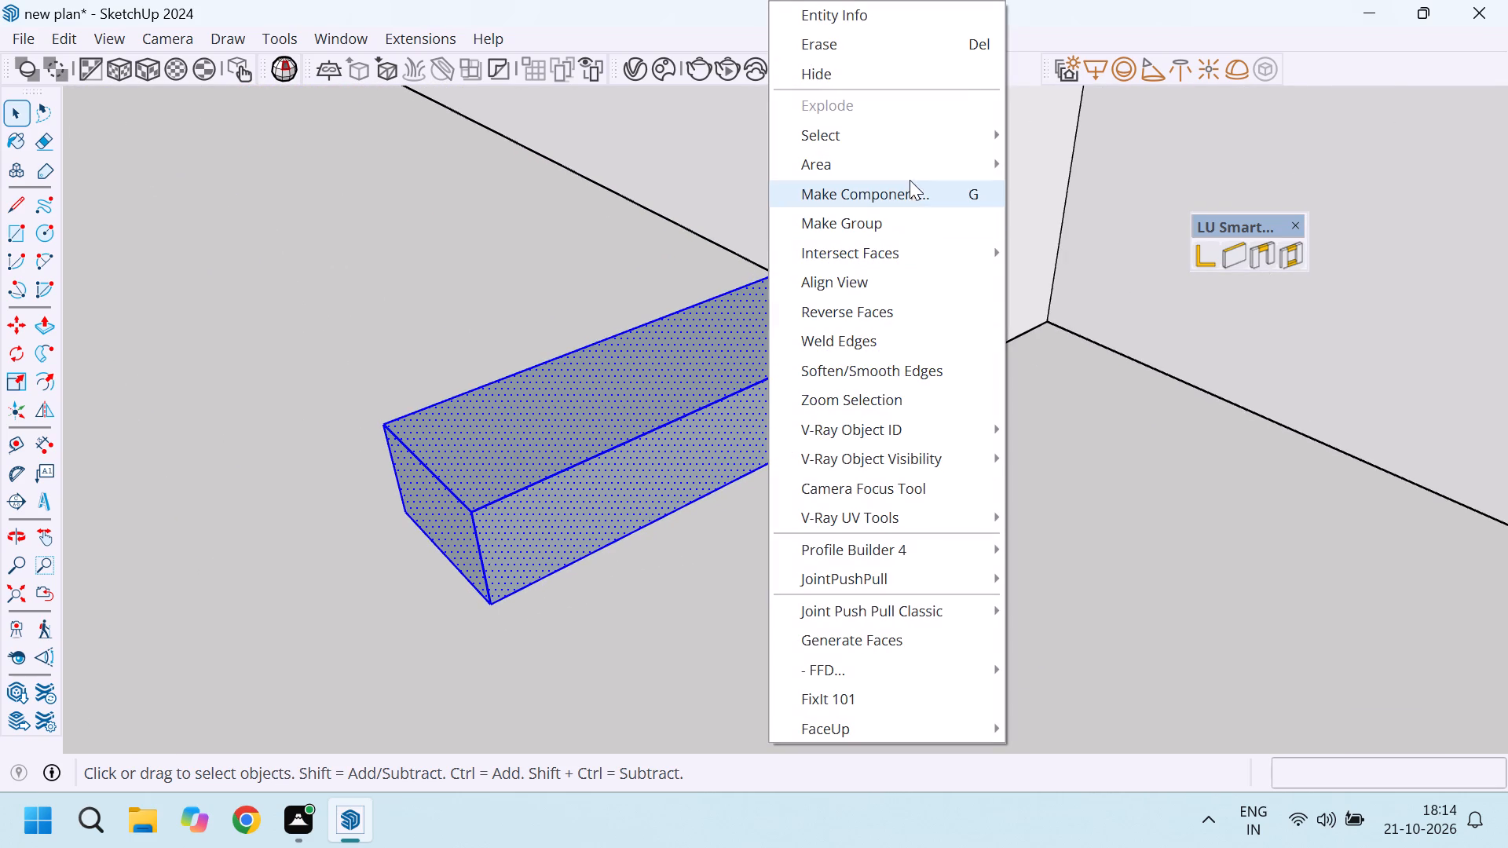
left_click(907, 309)
Add the step block's top, bottom and vertical edges at the wall end to the selection.
scroll(747, 413, "down", 3)
scroll(904, 283, "up", 2)
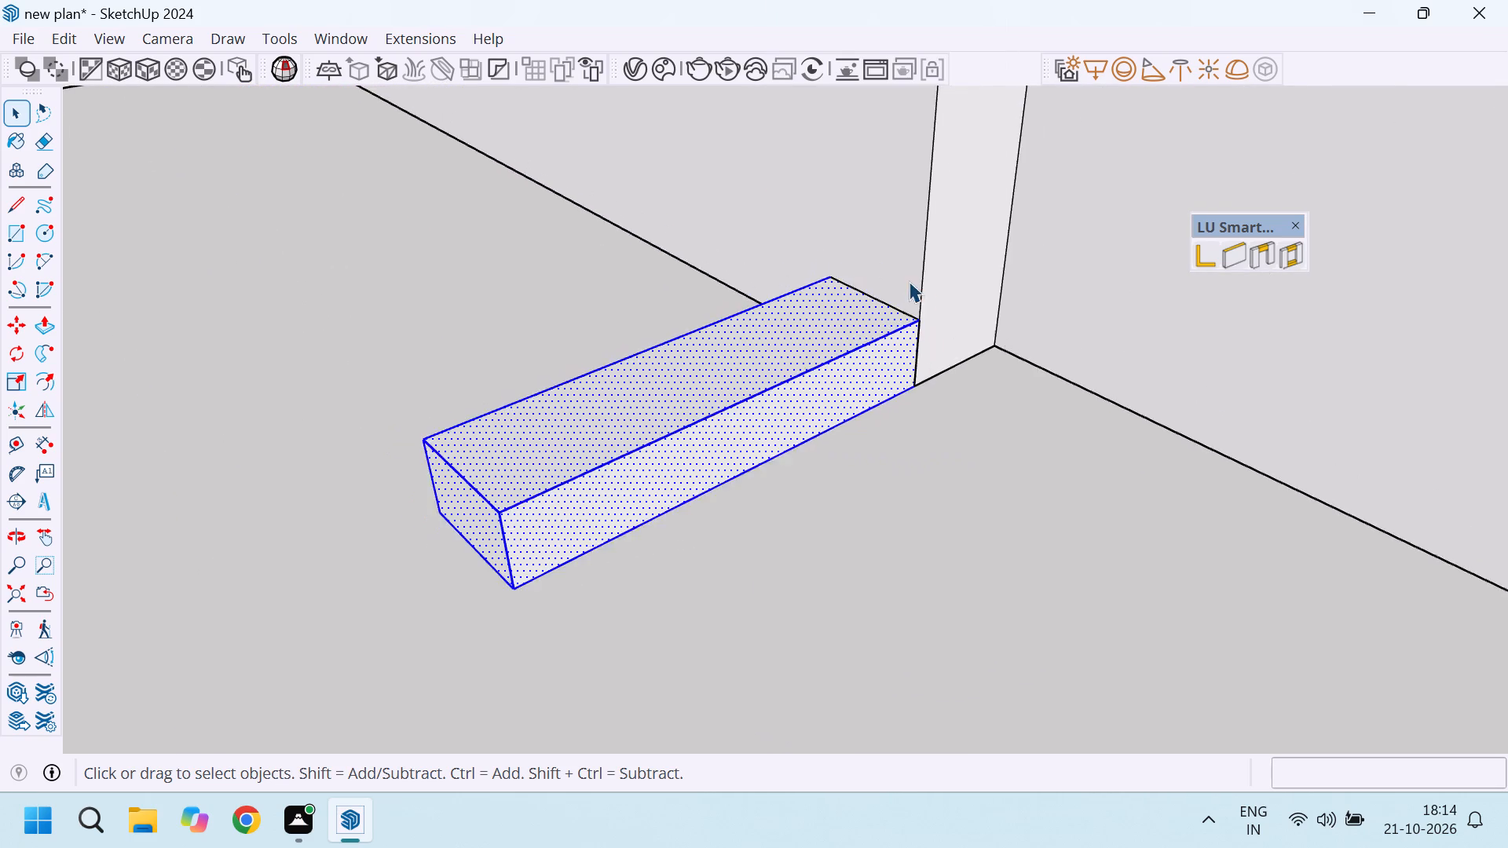
scroll(909, 281, "up", 6)
left_click(904, 325, "shift")
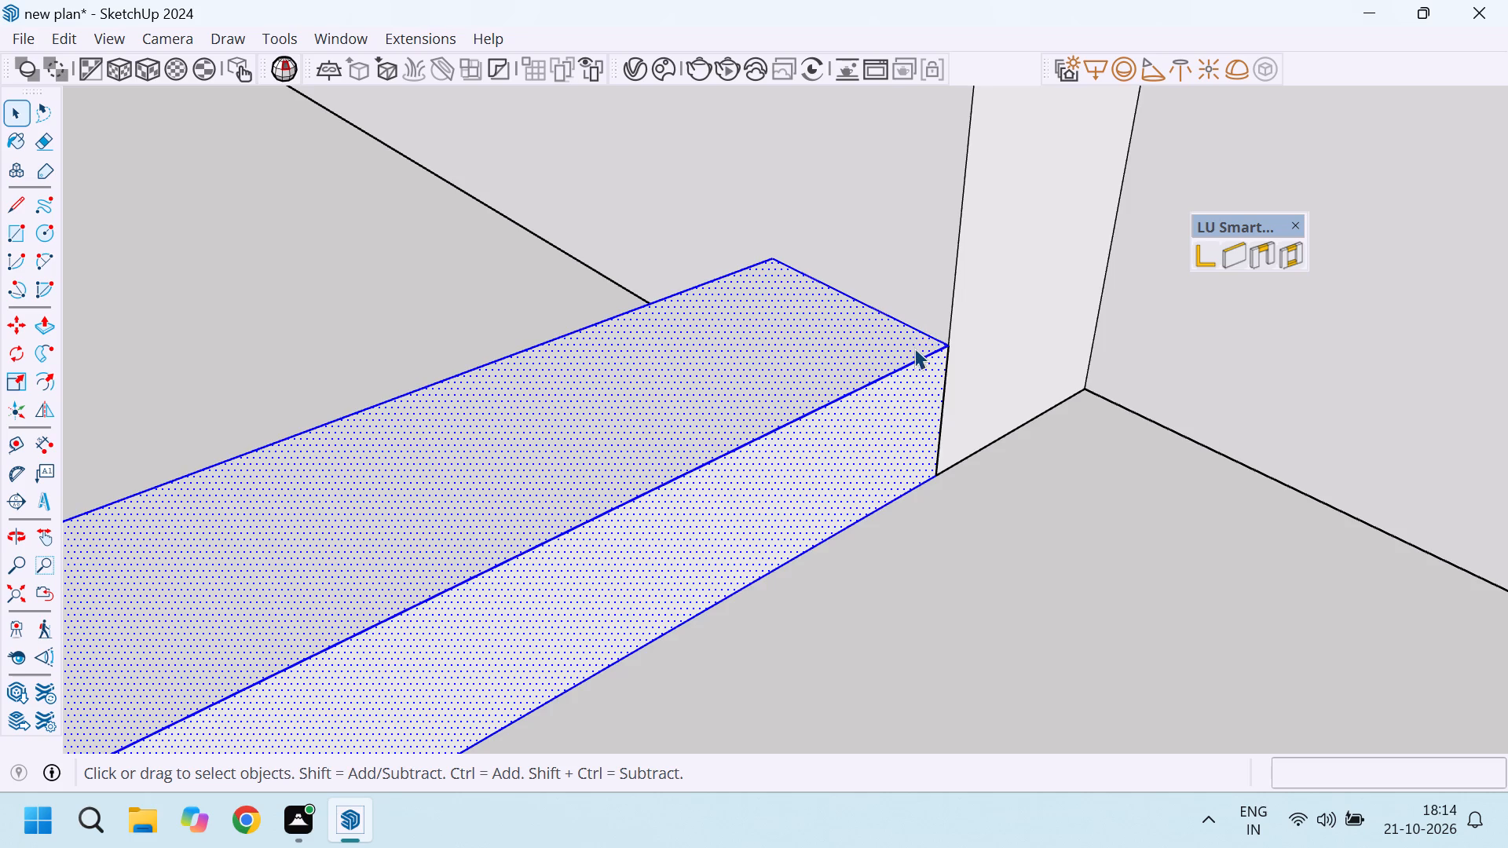
scroll(908, 349, "down", 5)
scroll(954, 389, "up", 4)
left_click(914, 378, "shift")
scroll(916, 408, "down", 6)
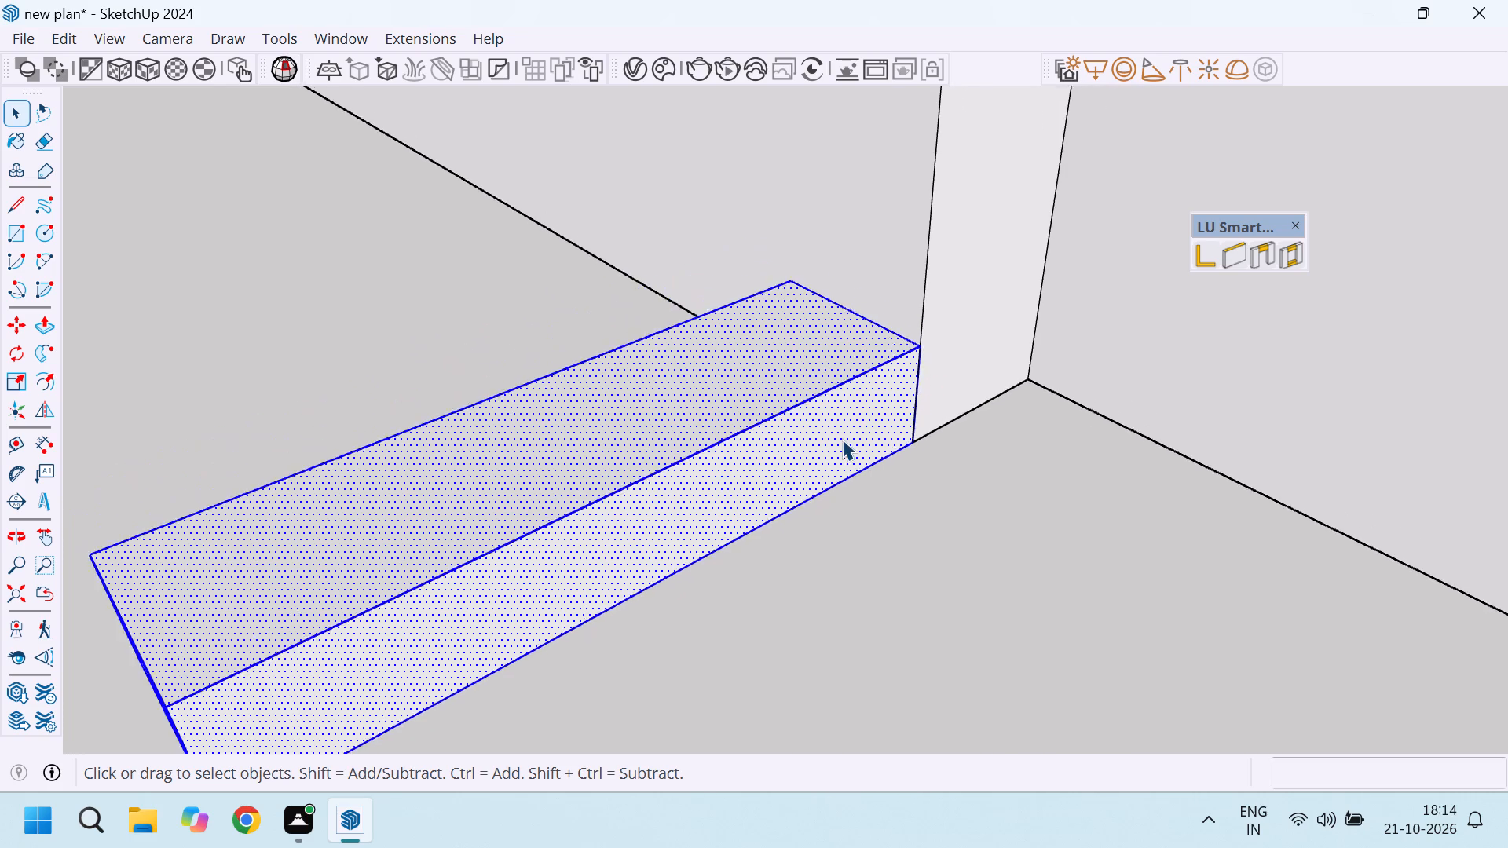
middle_click_drag(701, 447, 1279, 27)
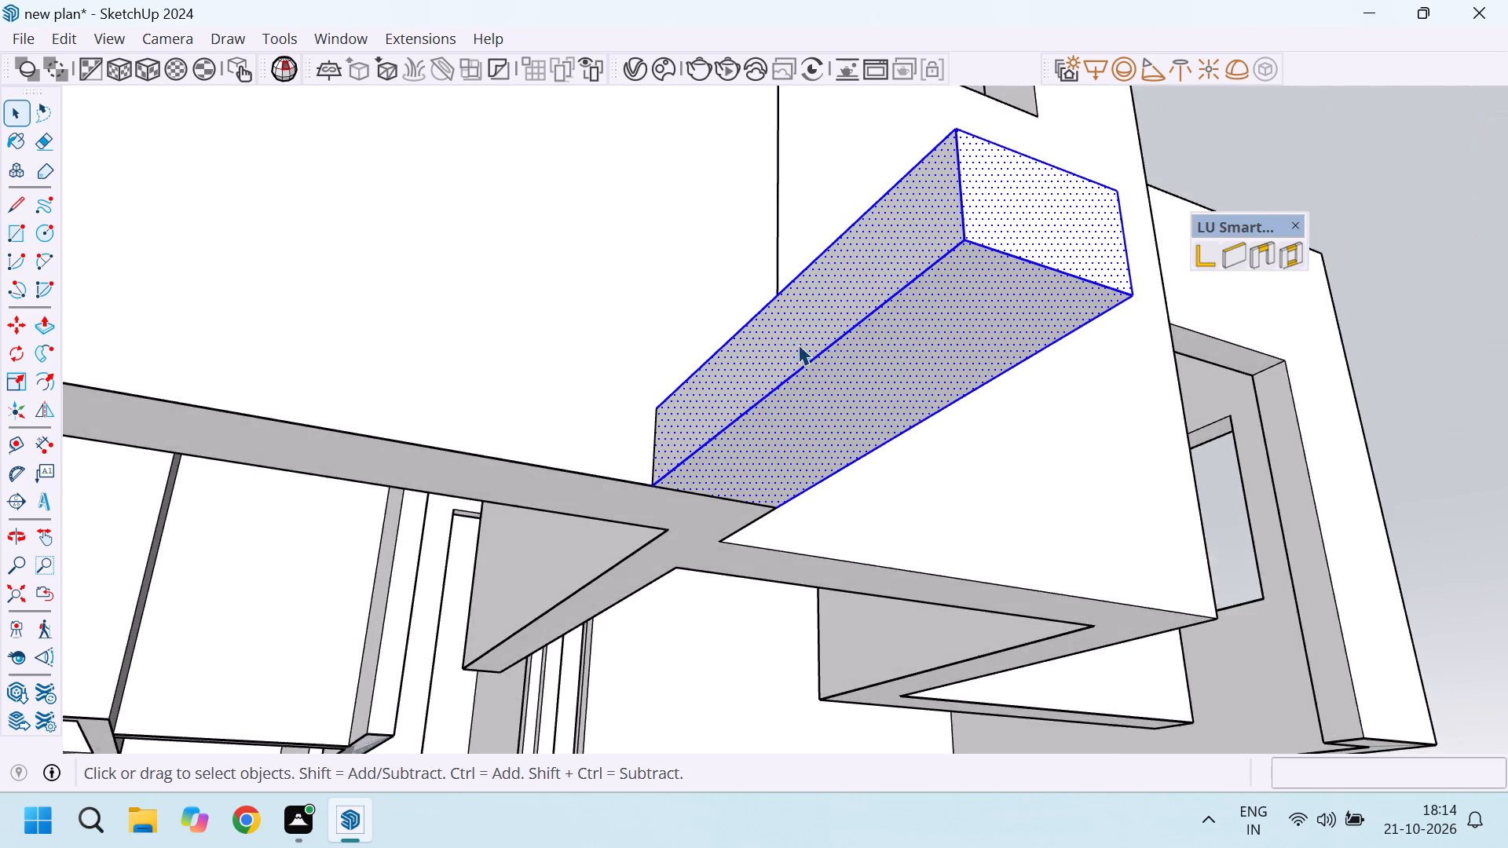
scroll(735, 383, "up", 8)
left_click(646, 470, "shift")
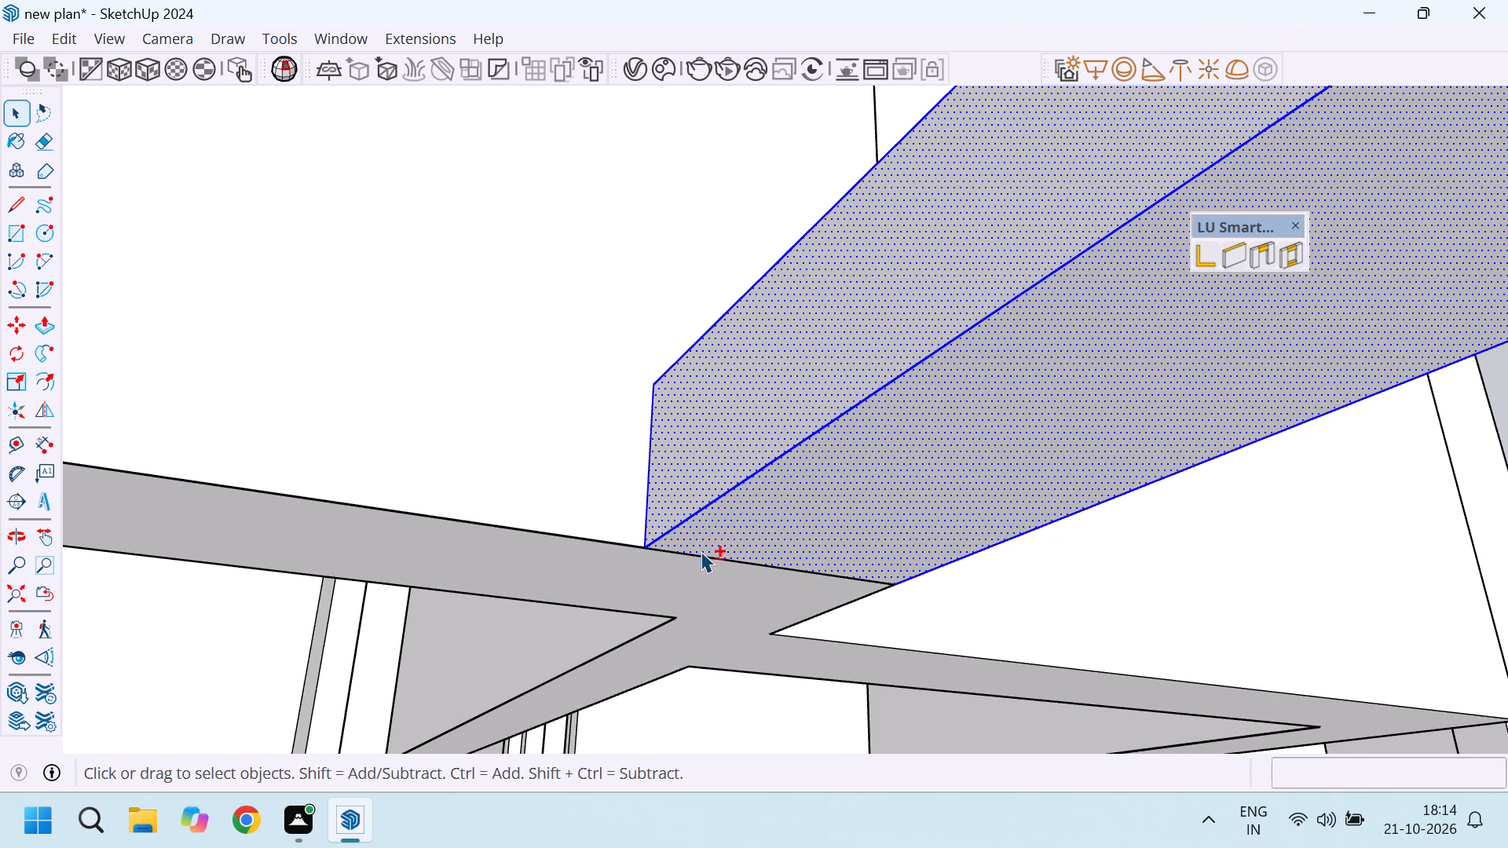
left_click(703, 554, "shift")
scroll(703, 539, "down", 6)
scroll(831, 593, "up", 2)
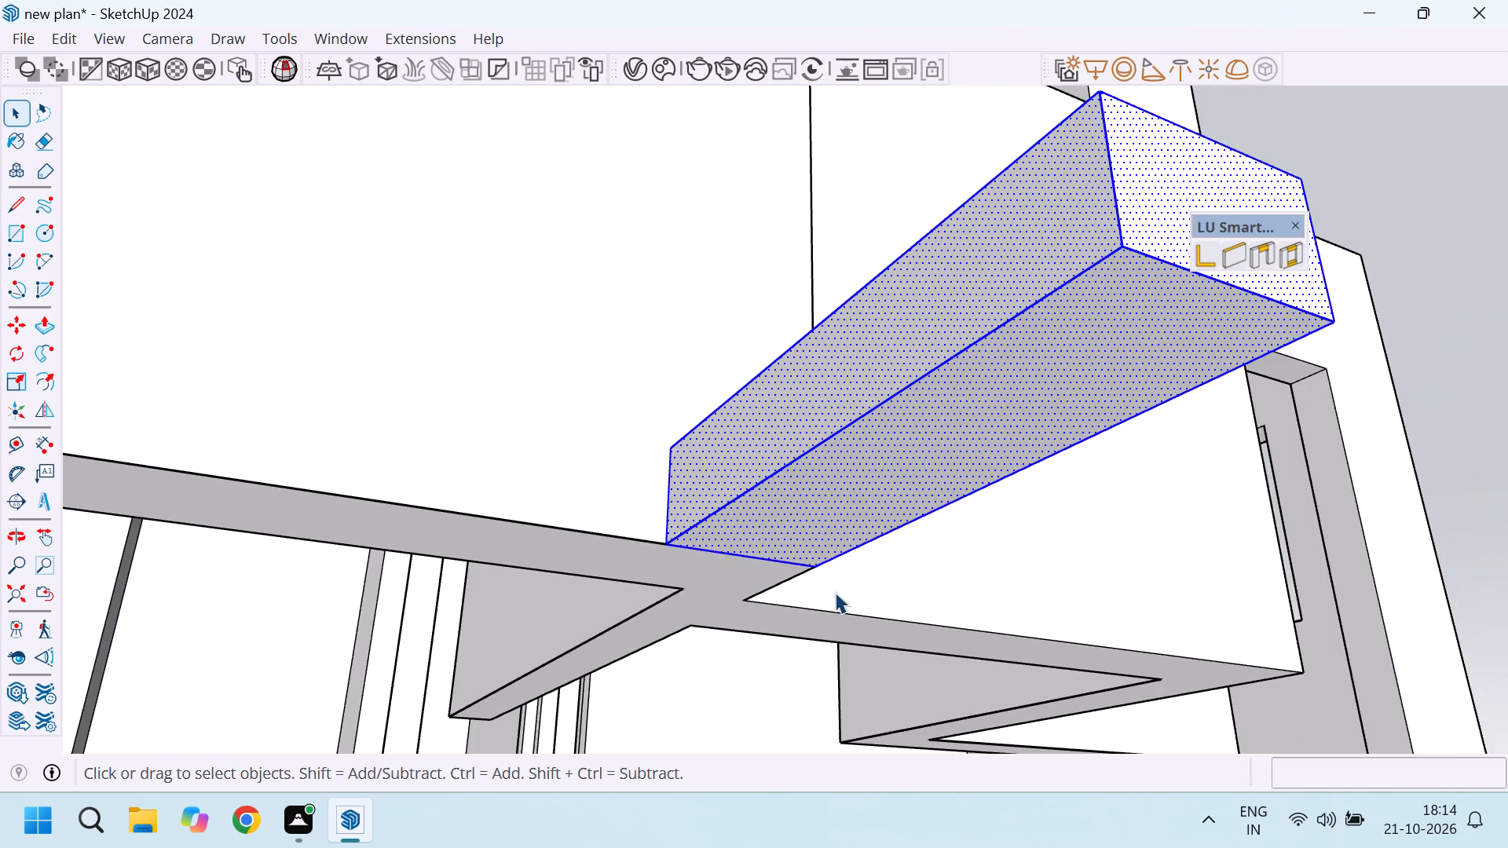
scroll(835, 592, "up", 1)
scroll(734, 561, "down", 12)
Make a group from the selected step block.
middle_click_drag(932, 378, 347, 638)
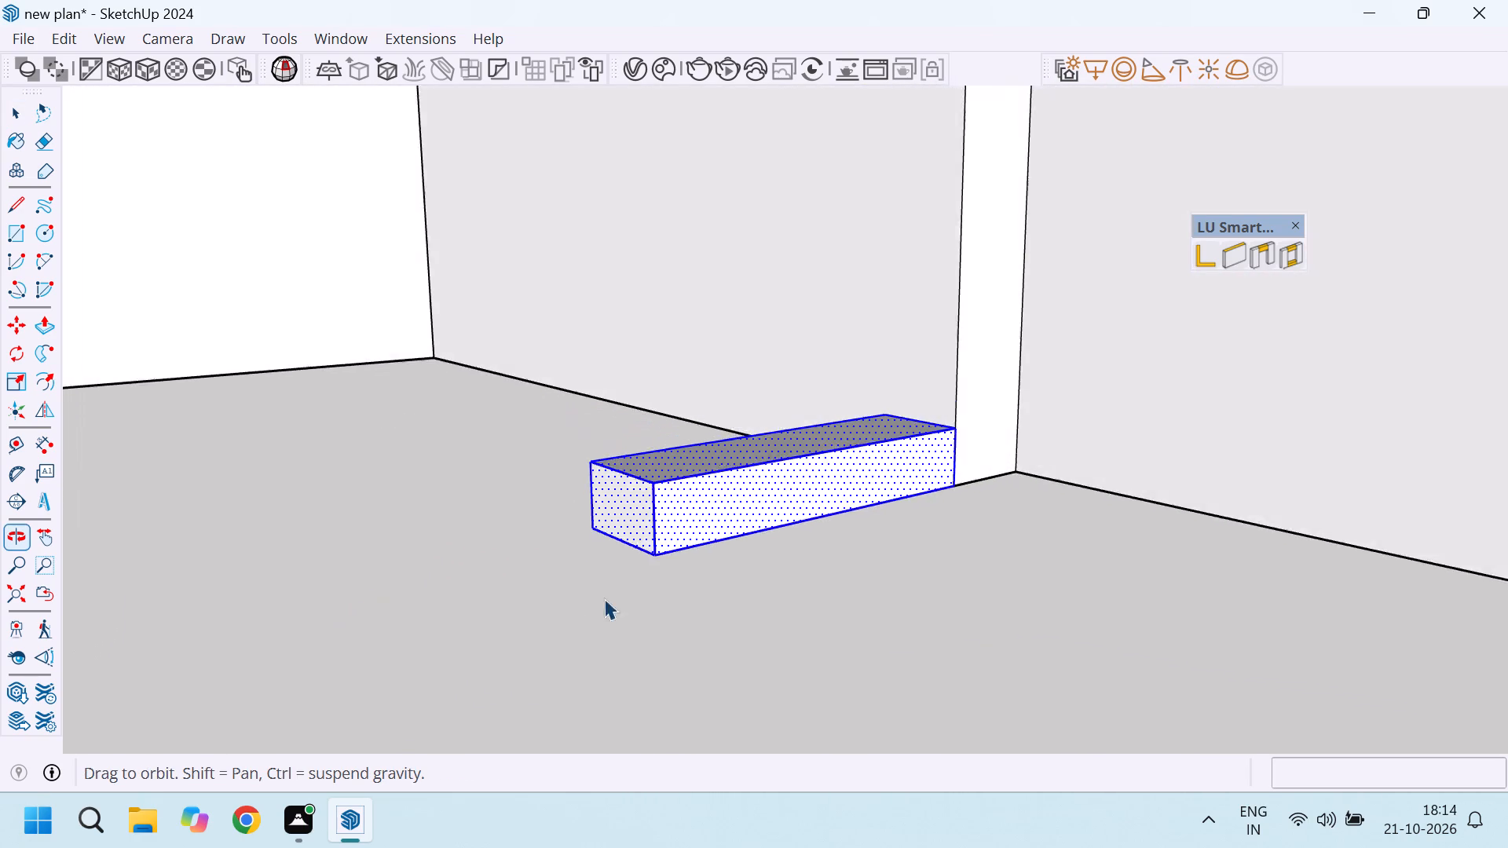
scroll(672, 527, "up", 4)
right_click(738, 504)
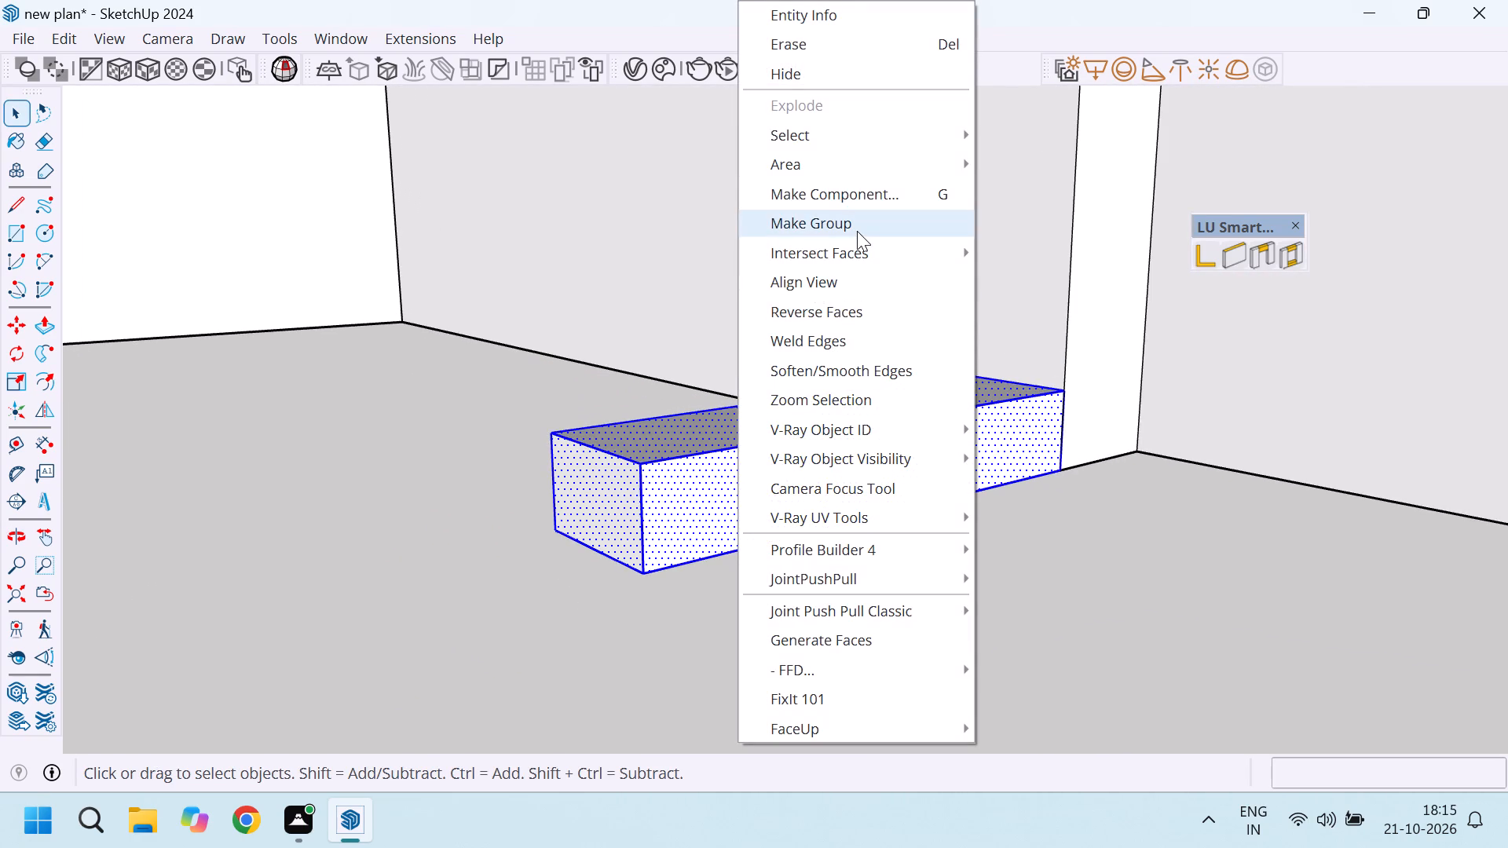
left_click(857, 231)
Convert the step group into a component with the default definition settings, replacing the selection with it.
right_click(753, 459)
scroll(536, 431, "down", 4)
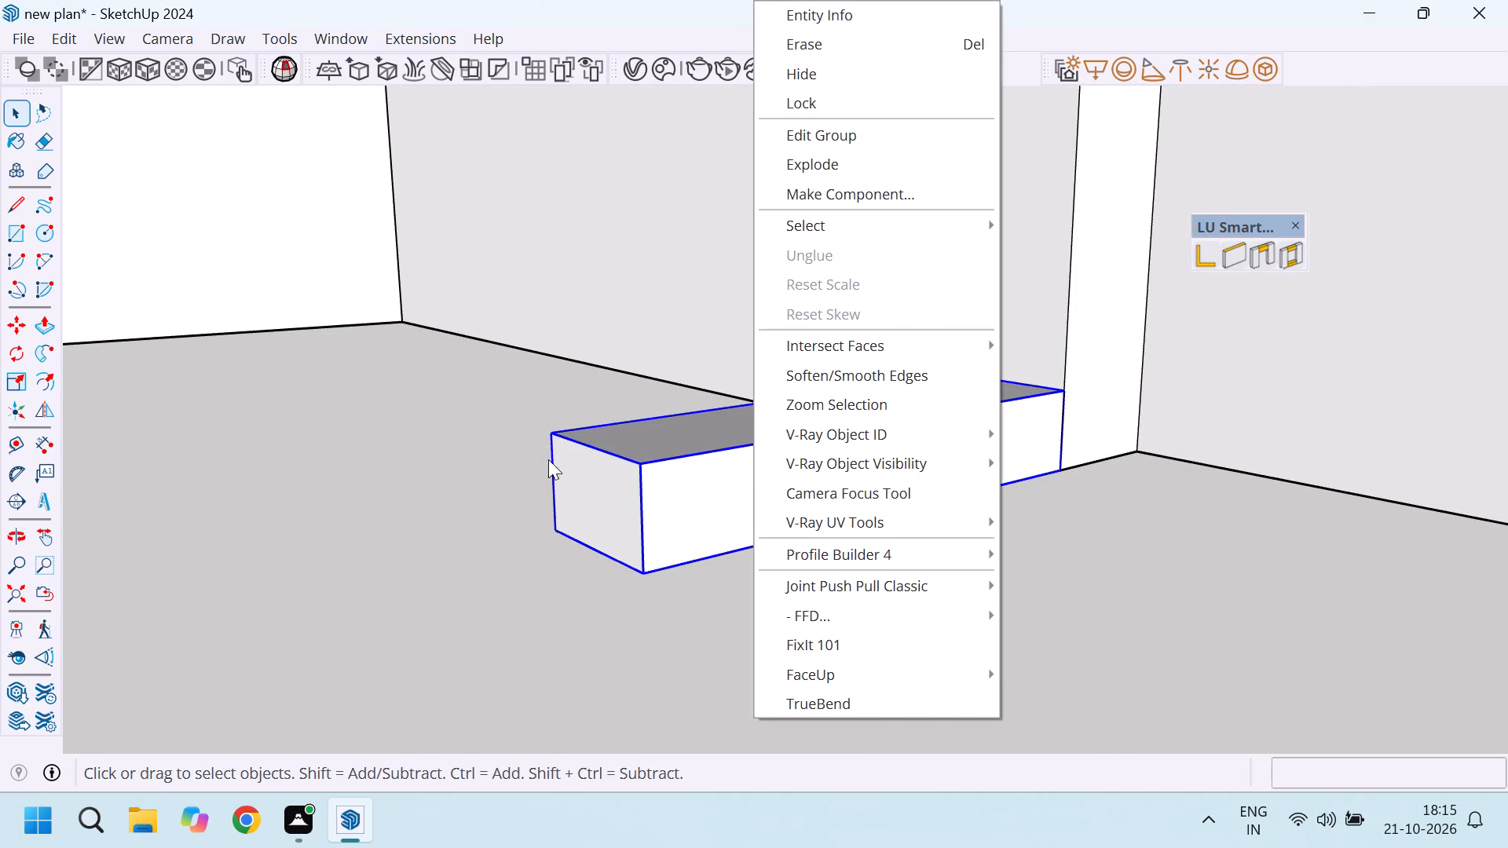
middle_click_drag(589, 425, 512, 658)
right_click(684, 620)
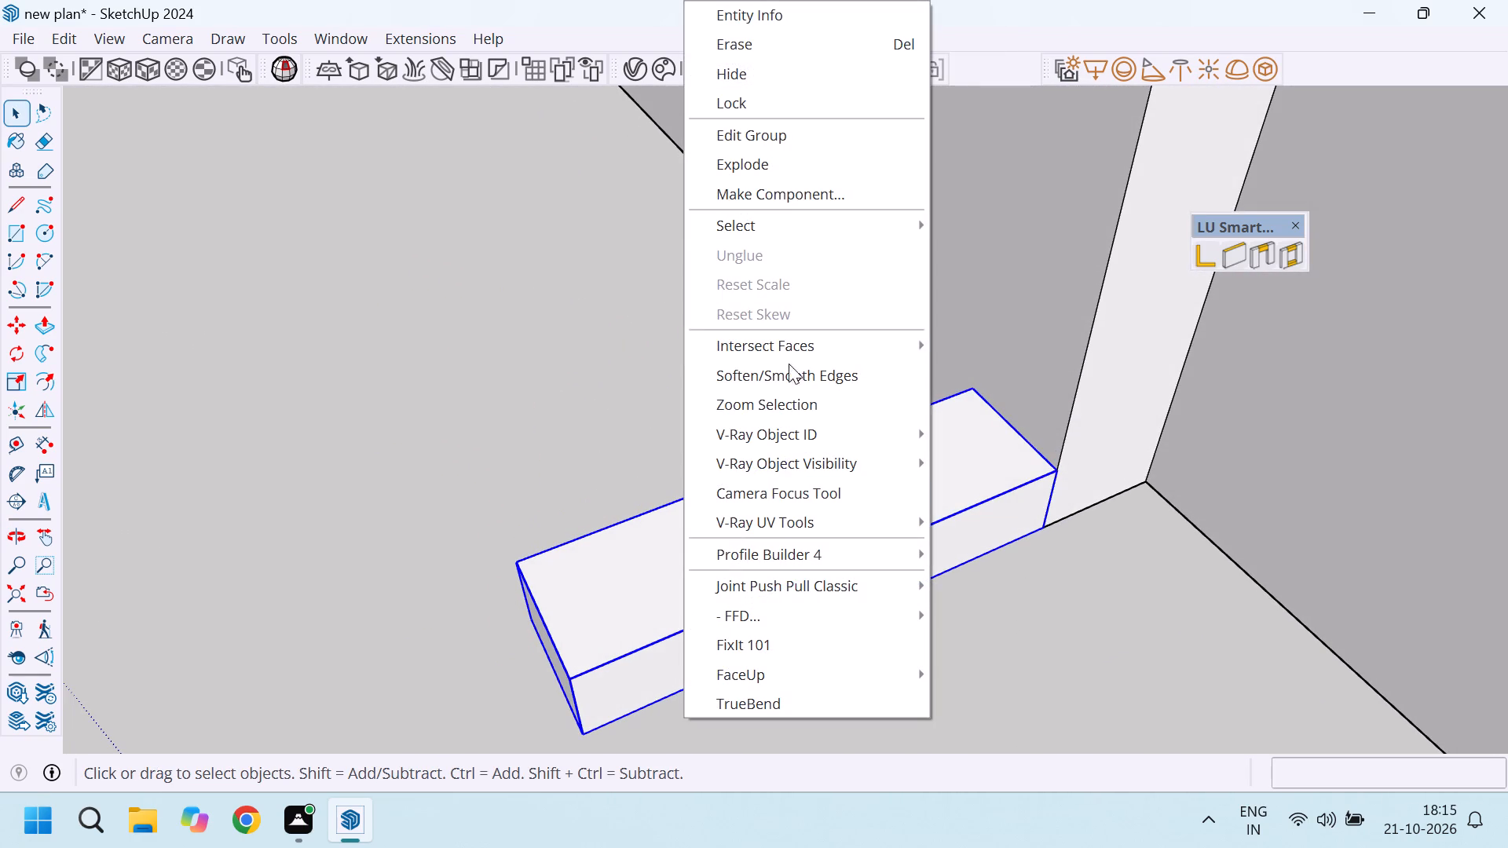
left_click(778, 192)
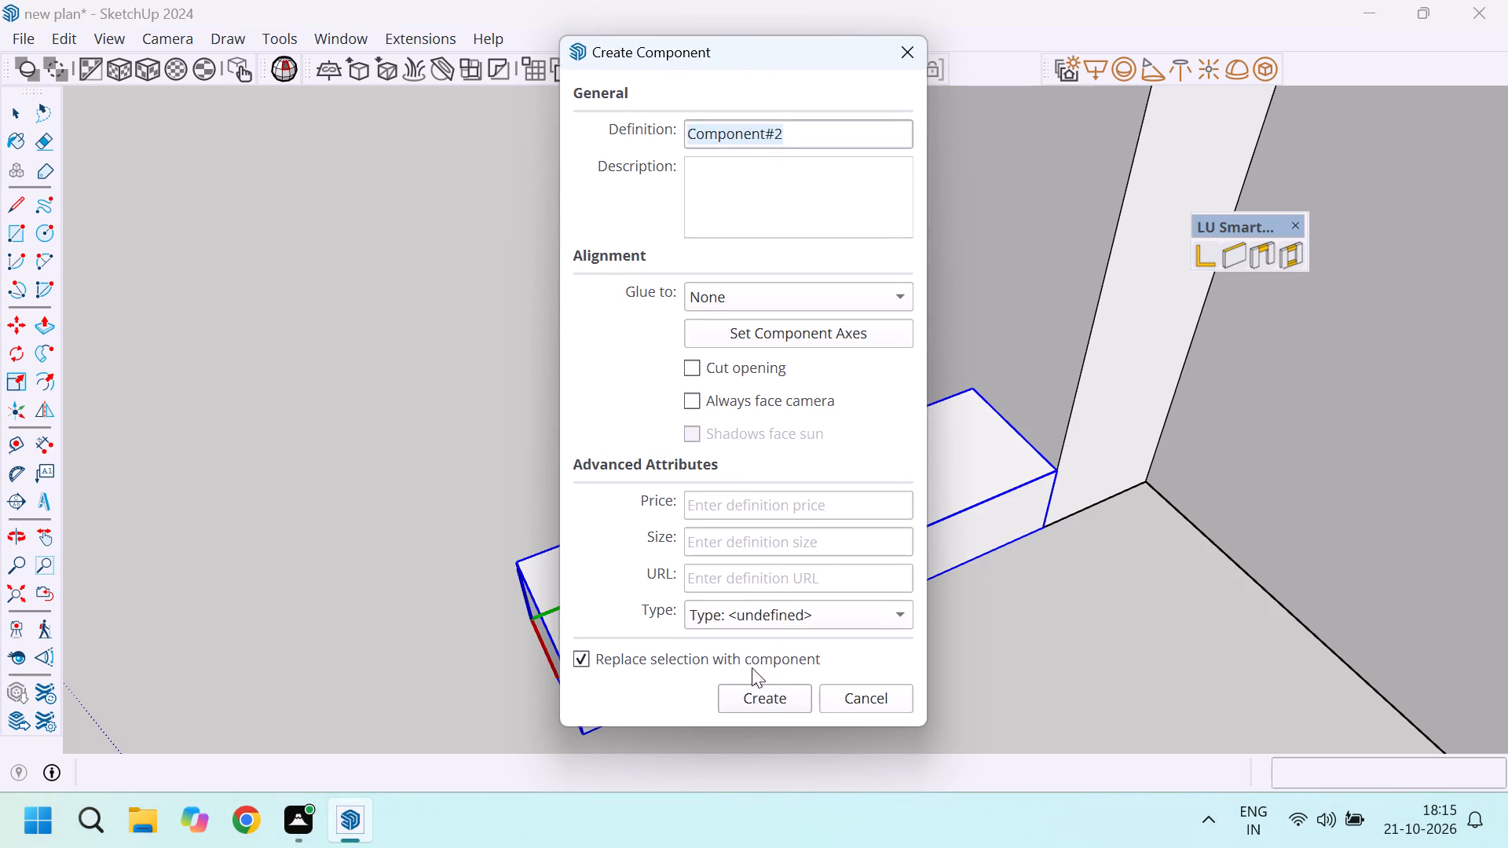
left_click(759, 700)
scroll(667, 510, "down", 5)
left_click(663, 570)
scroll(639, 582, "up", 3)
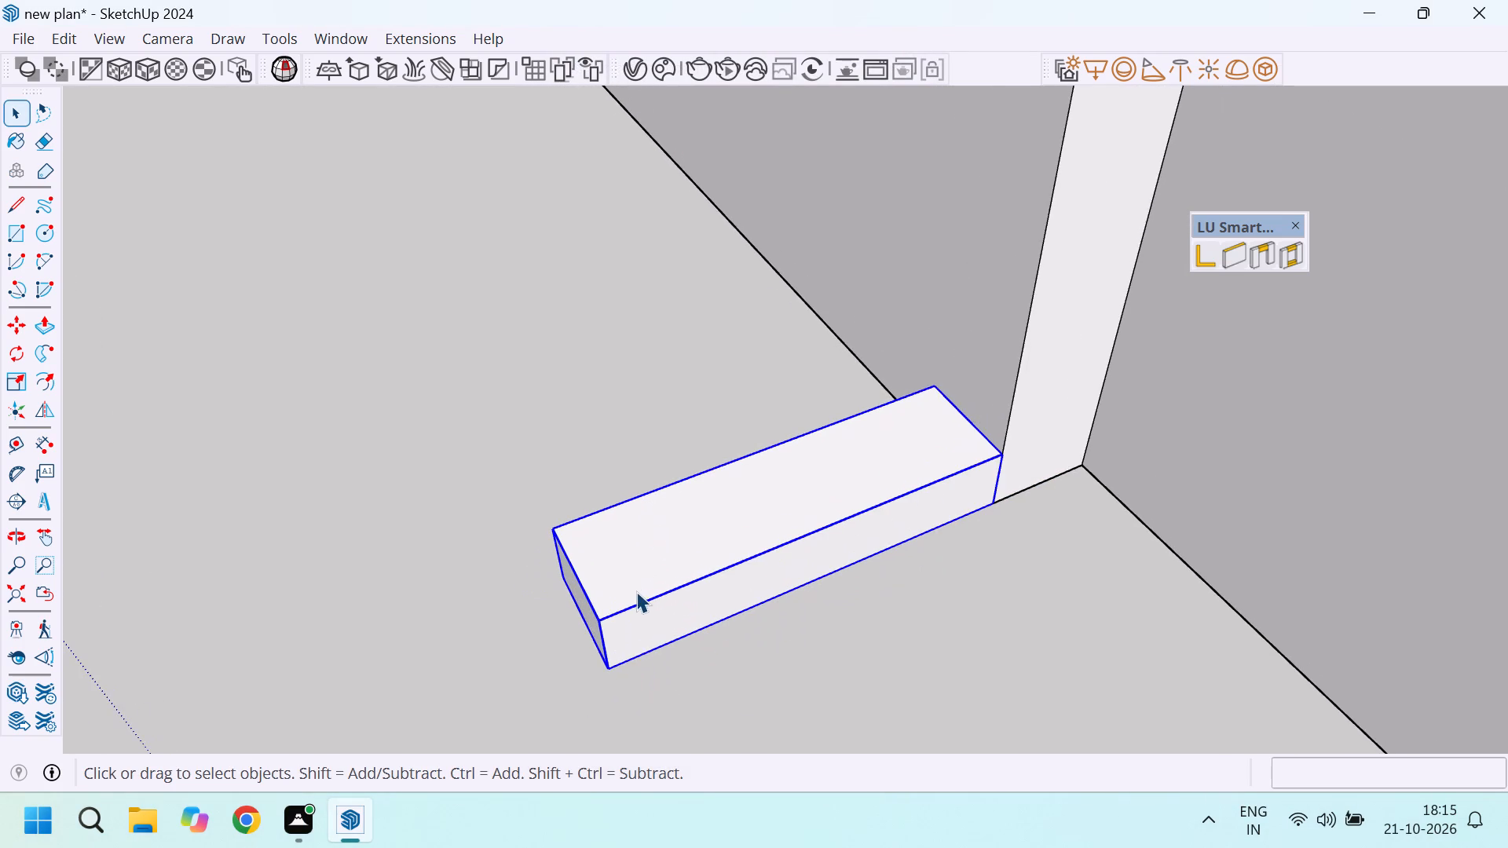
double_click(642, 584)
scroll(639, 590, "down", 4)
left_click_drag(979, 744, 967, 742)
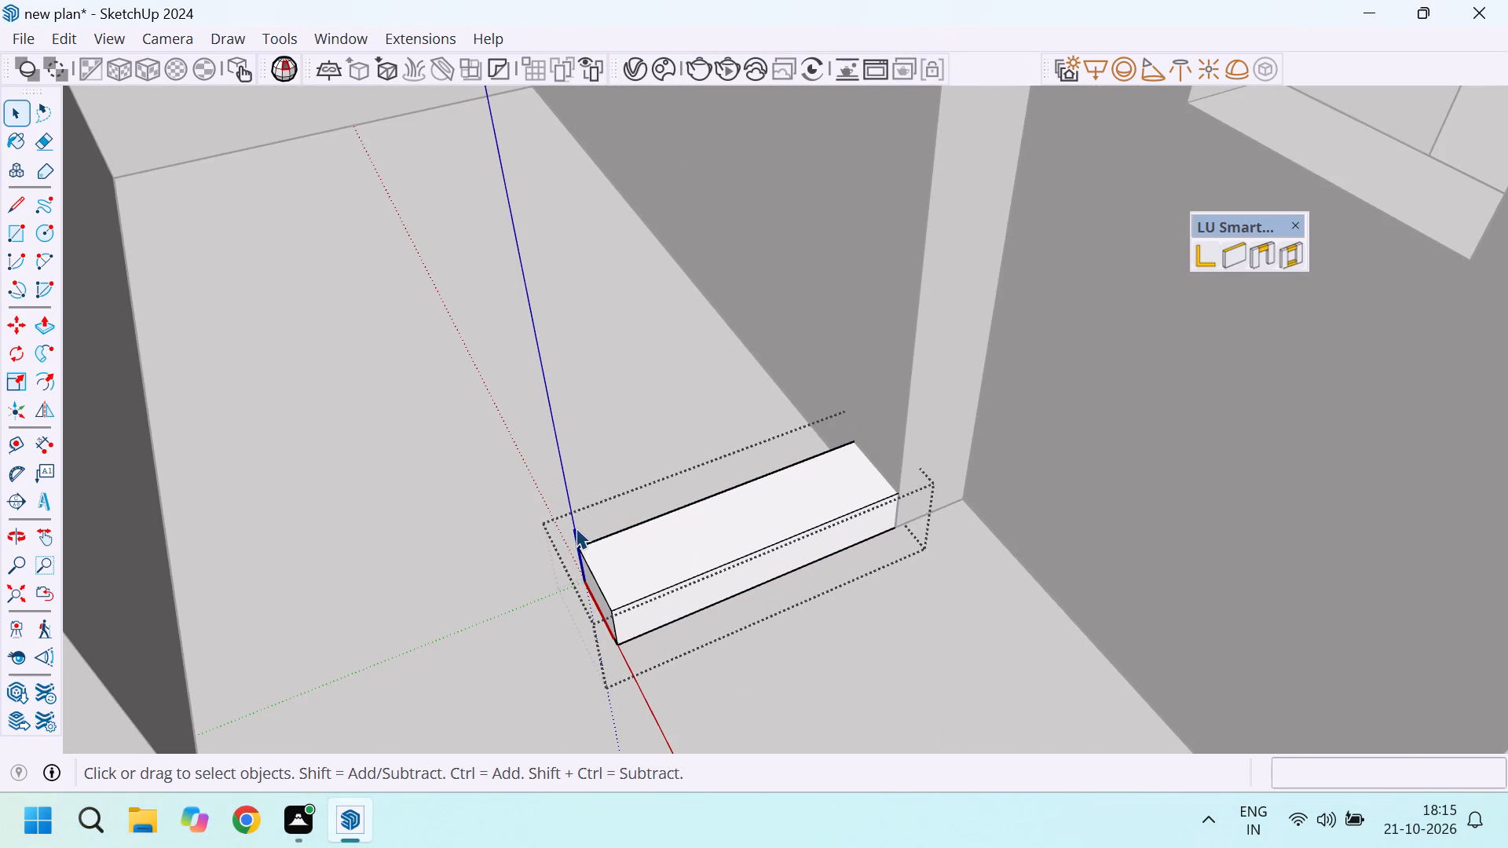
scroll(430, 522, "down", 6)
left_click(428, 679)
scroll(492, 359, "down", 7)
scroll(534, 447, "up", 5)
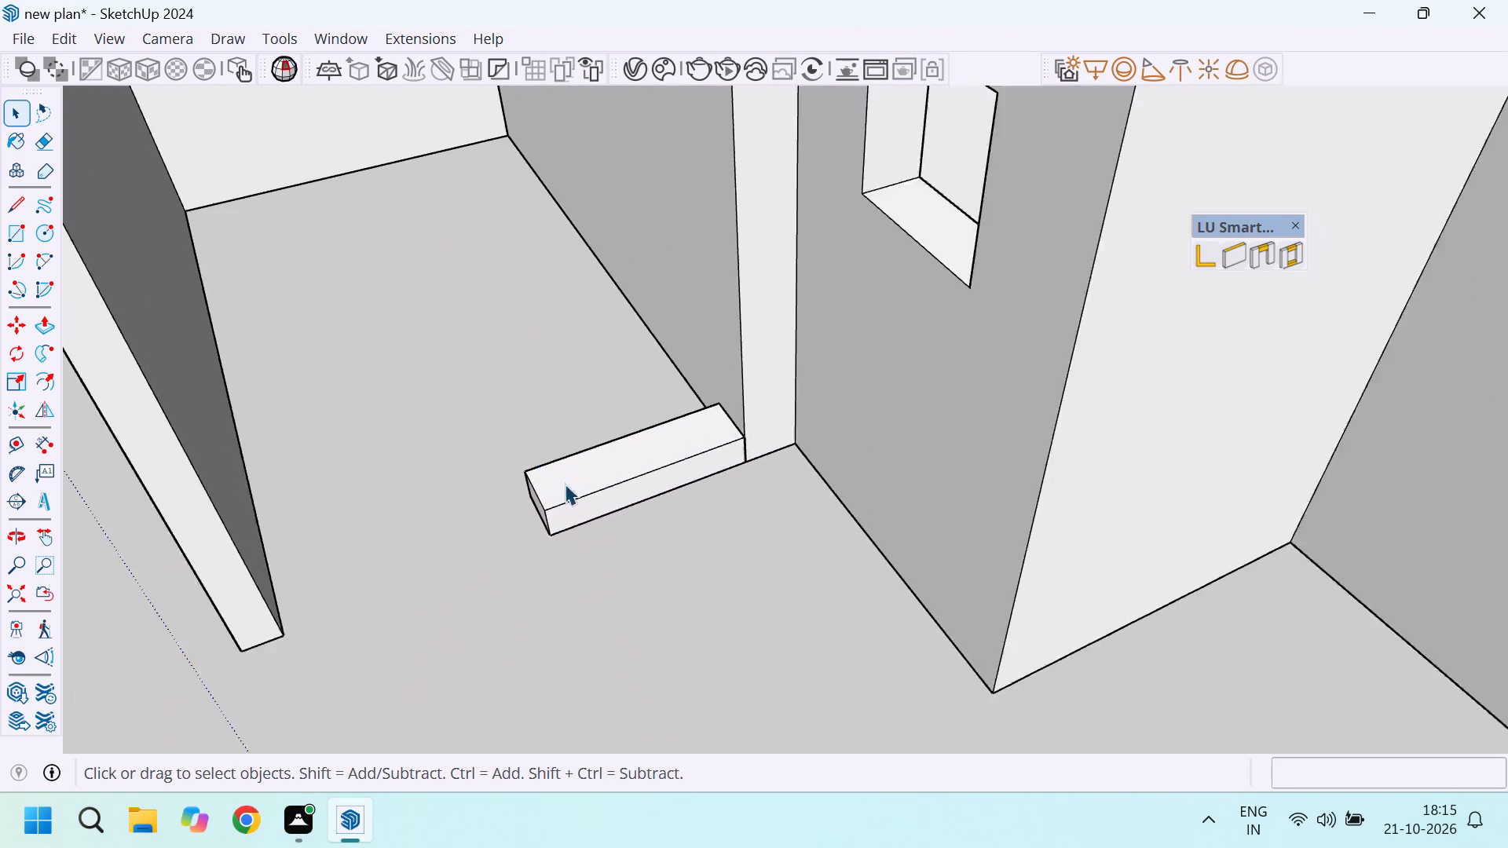
Copy the step component from its bottom front corner to its top back corner, and repeat the copy with a 10x array.
left_click(577, 493)
scroll(555, 496, "up", 4)
scroll(569, 517, "down", 4)
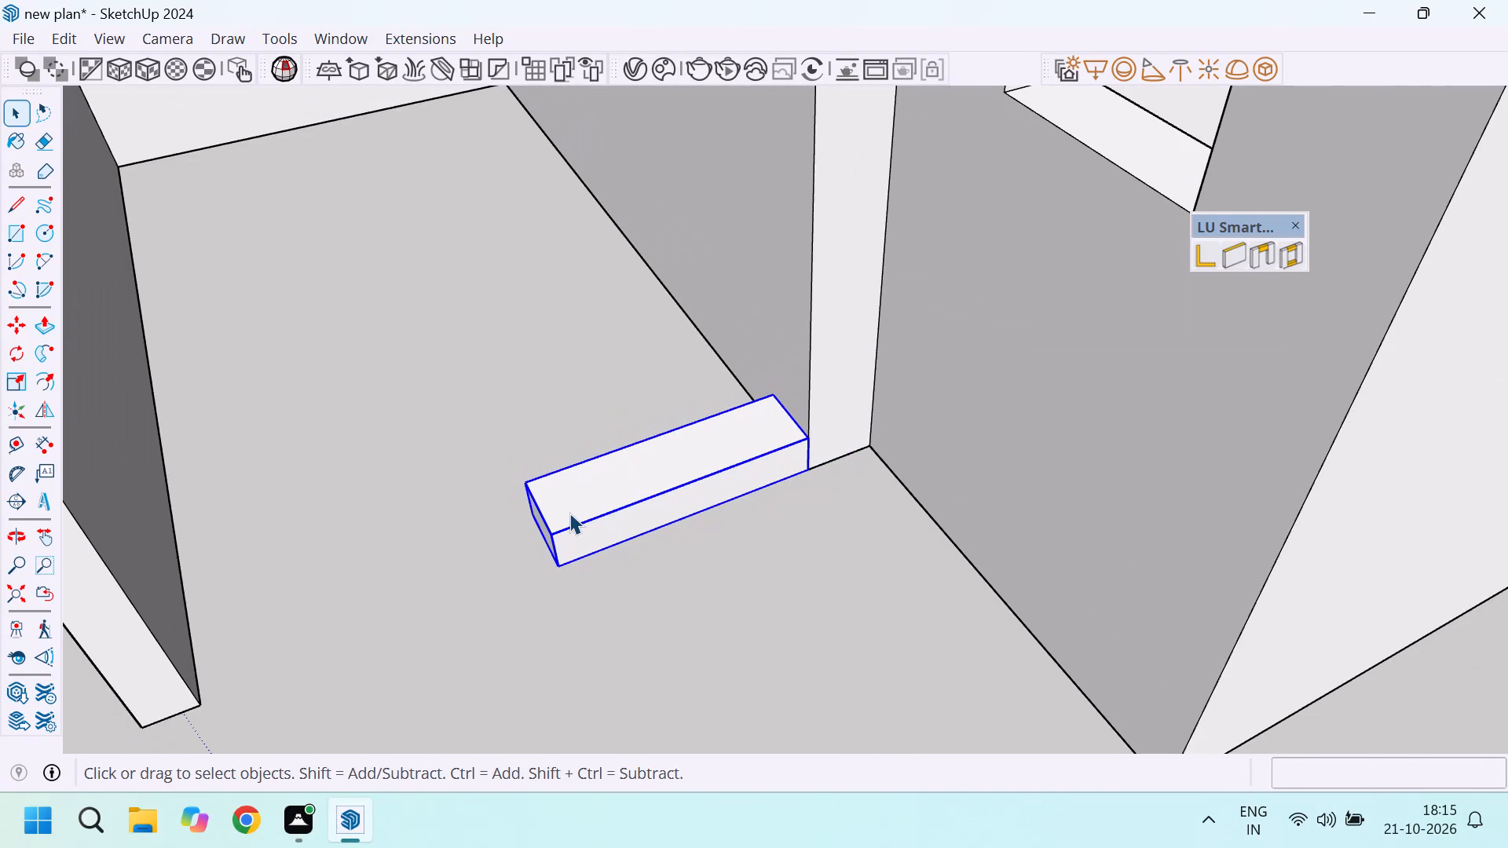
scroll(670, 464, "up", 3)
key("m")
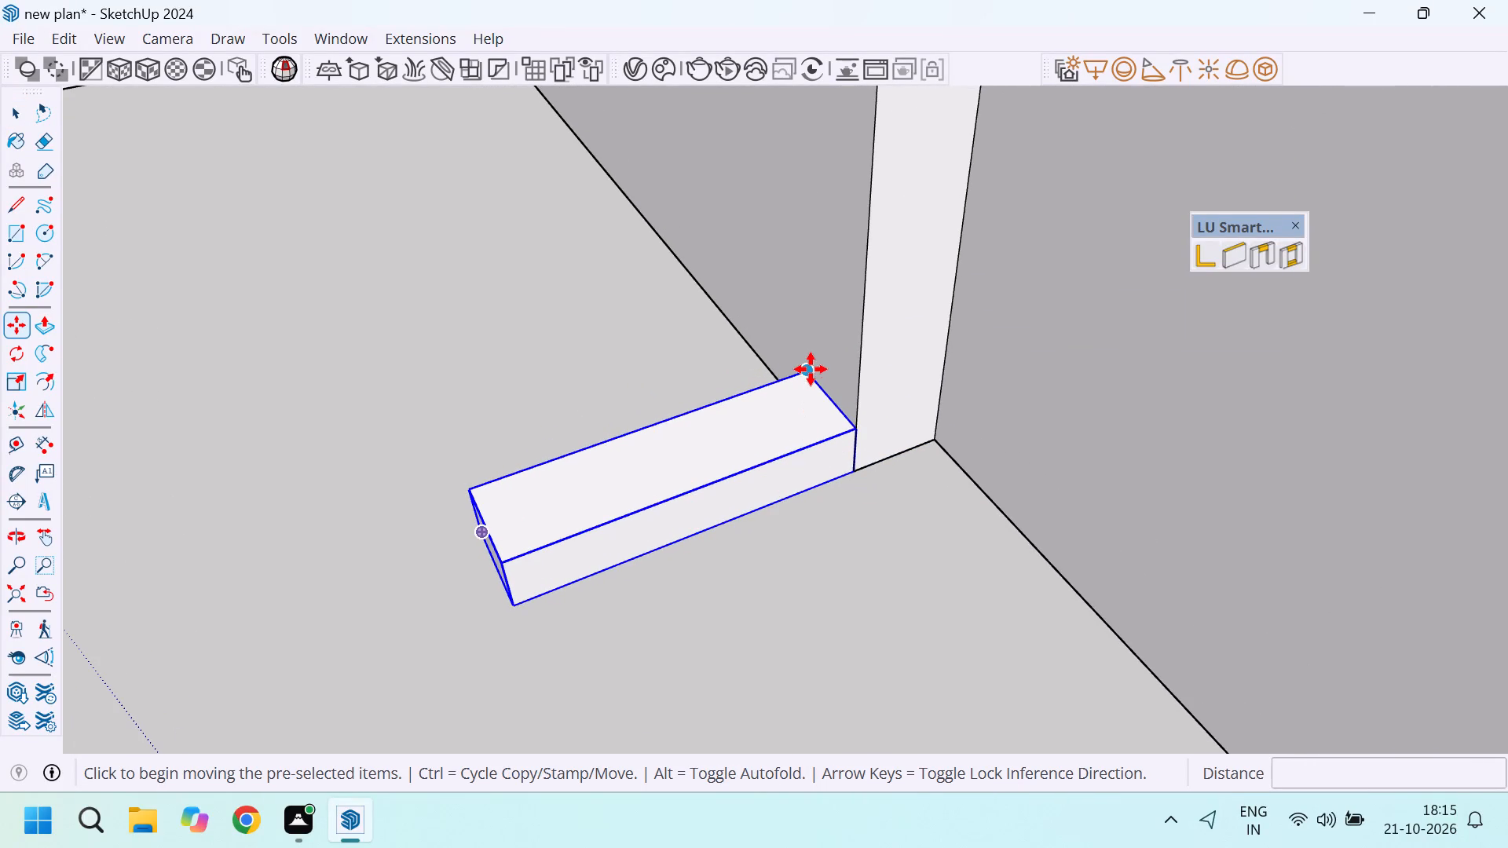
left_click(811, 369)
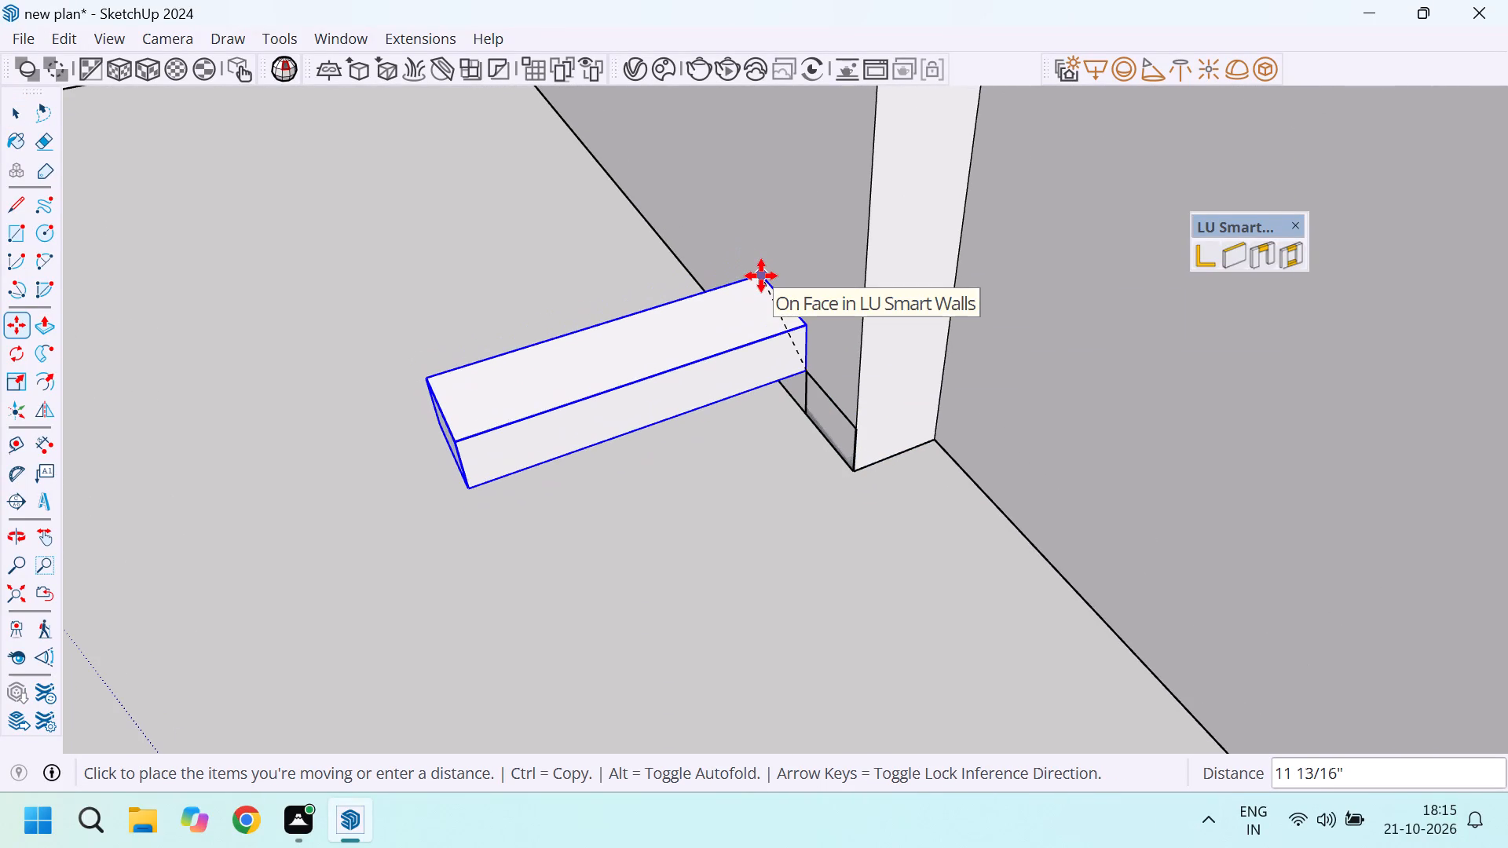
key("Escape")
scroll(489, 537, "up", 3)
scroll(547, 639, "up", 7)
middle_click_drag(514, 646, 627, 597)
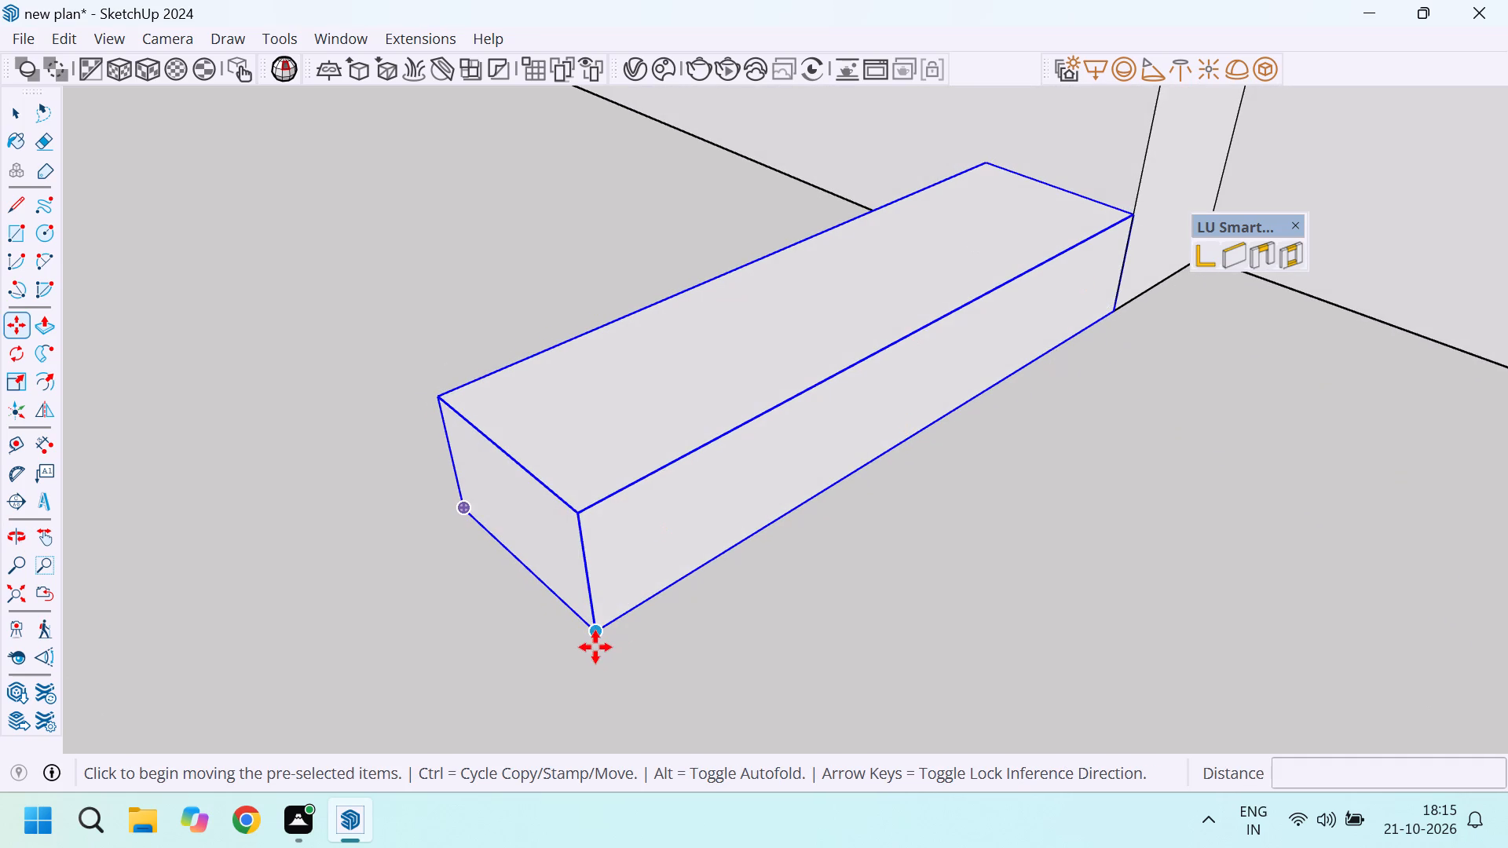
left_click(595, 645)
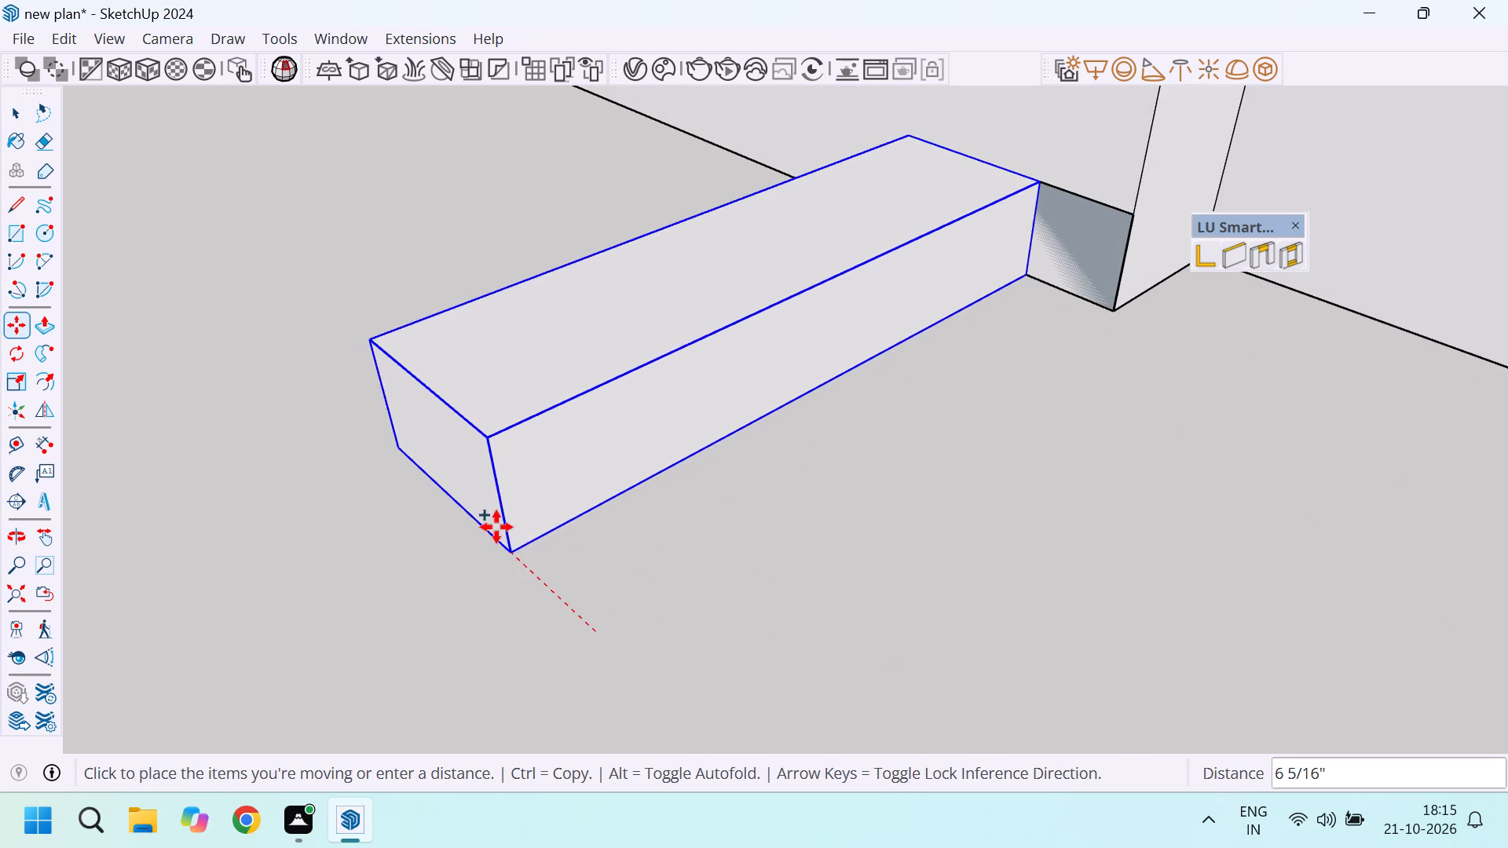
left_click(437, 398)
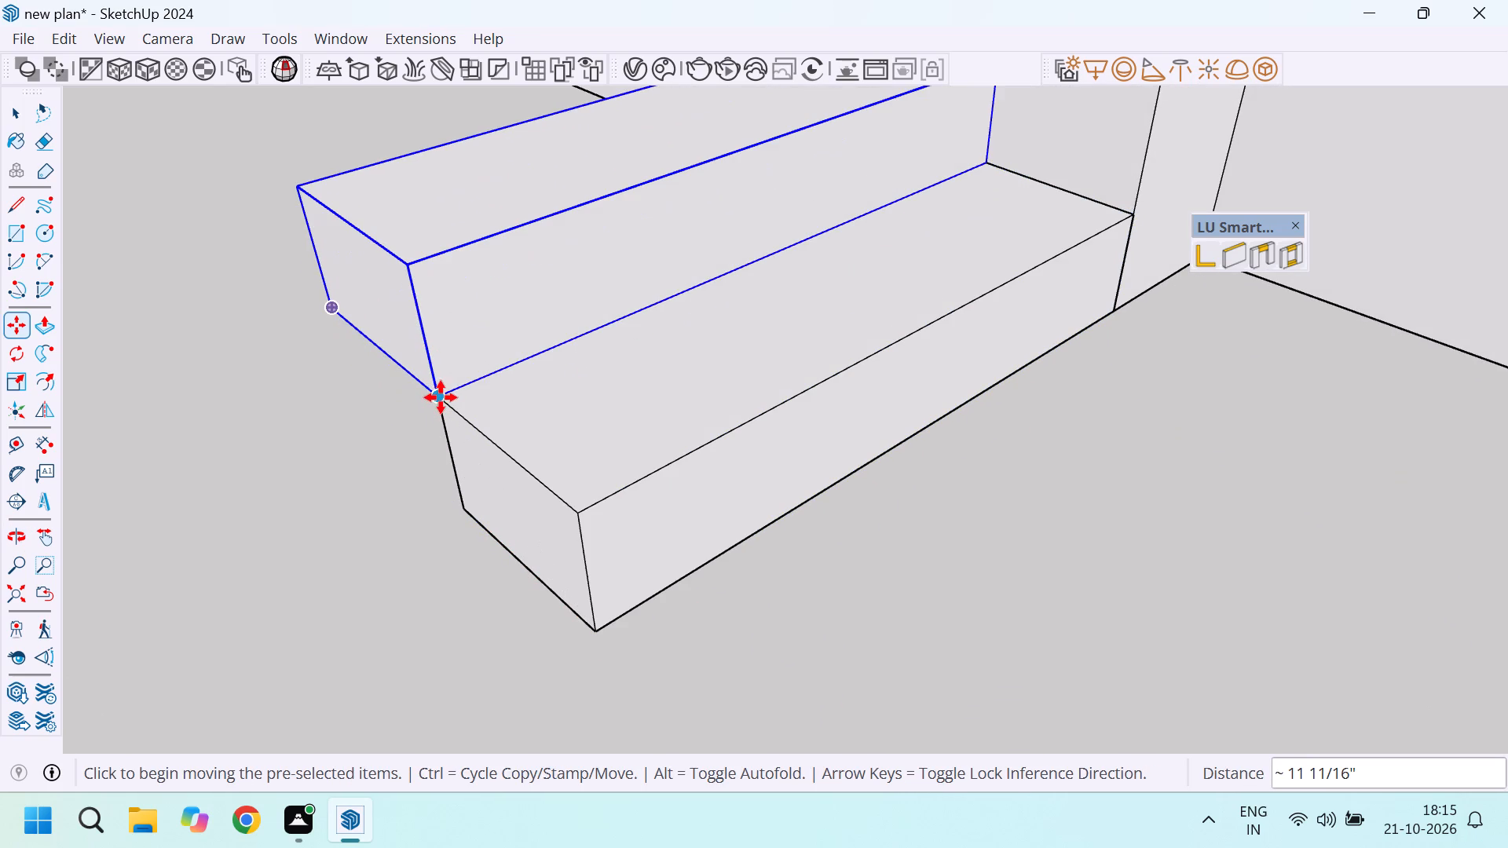
type("10x")
key("Return")
Examine the new stair flight from bottom to top and against the surrounding porch walls.
scroll(434, 429, "down", 7)
scroll(504, 548, "down", 16)
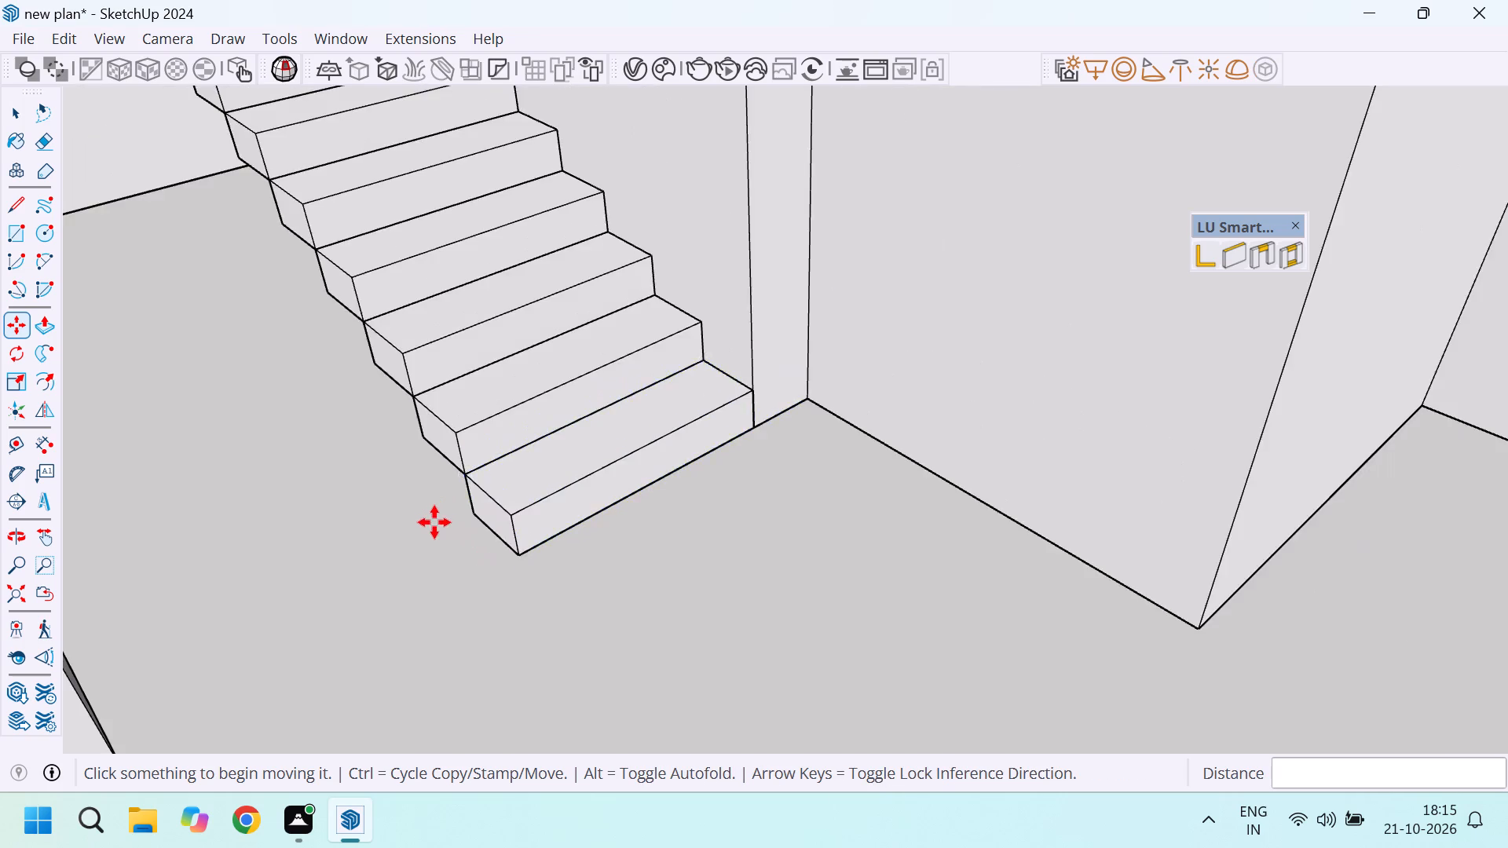
scroll(434, 522, "down", 17)
scroll(393, 299, "up", 20)
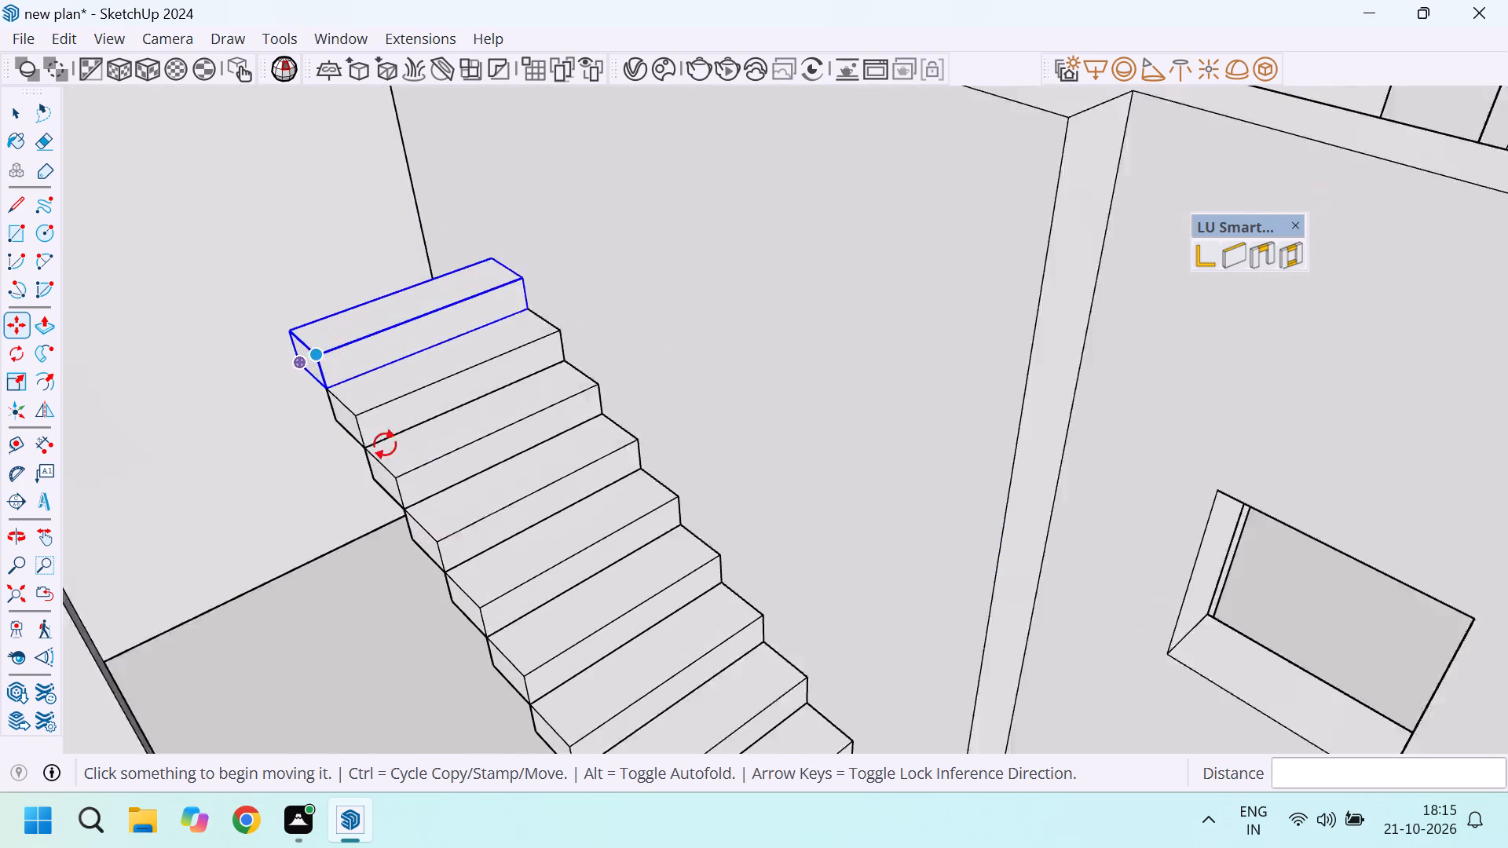
scroll(540, 544, "down", 5)
scroll(303, 319, "down", 7)
scroll(437, 367, "down", 6)
scroll(447, 473, "down", 6)
scroll(514, 548, "up", 2)
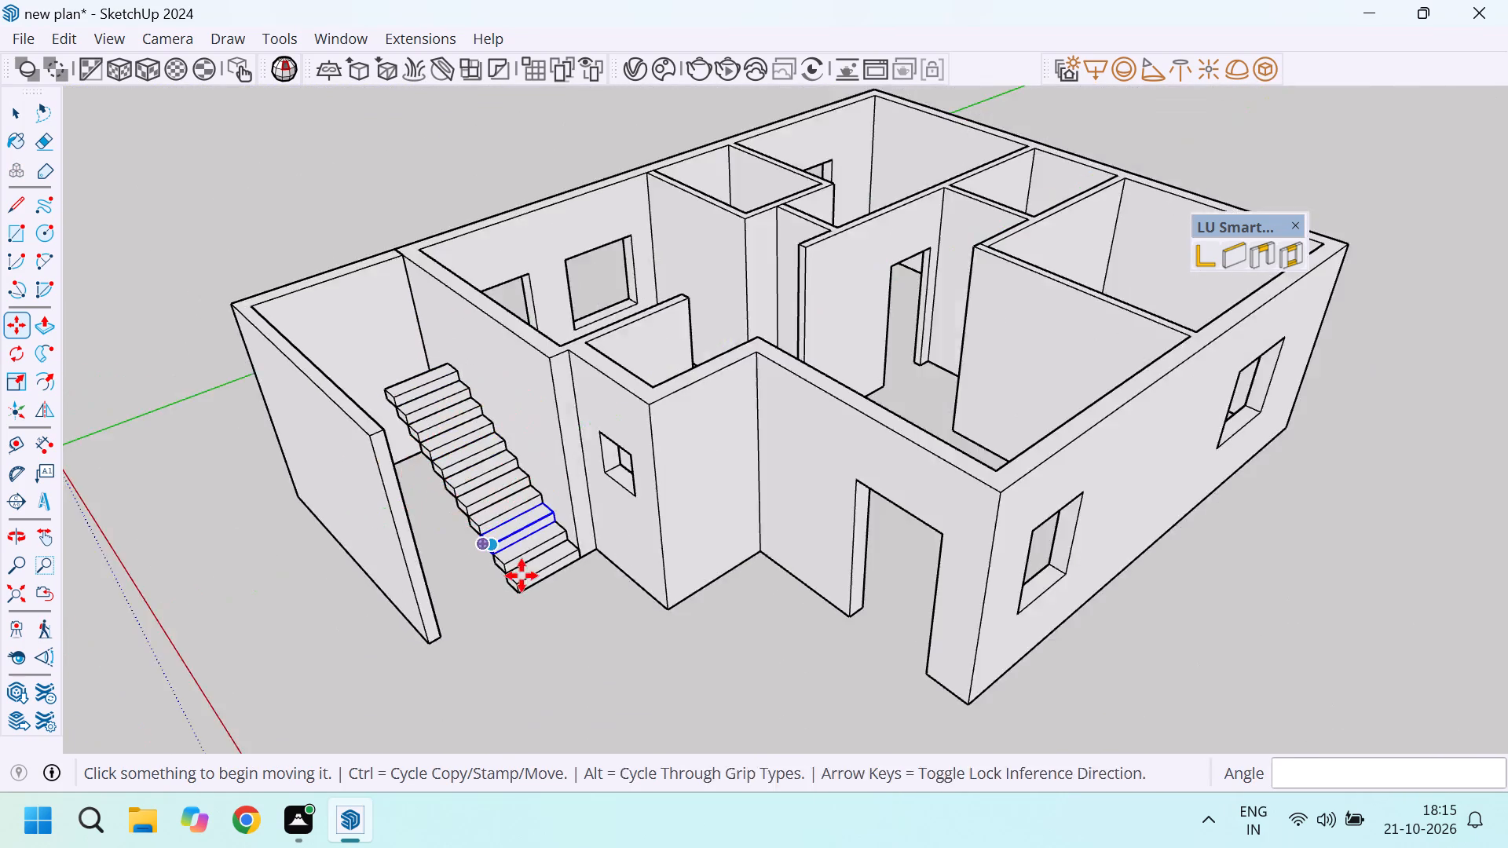
scroll(522, 576, "up", 10)
scroll(449, 432, "down", 5)
scroll(519, 533, "down", 5)
Select every step of the stair flight, adding them one by one from the lowest to the topmost.
key("space")
scroll(520, 545, "up", 4)
left_click(524, 546)
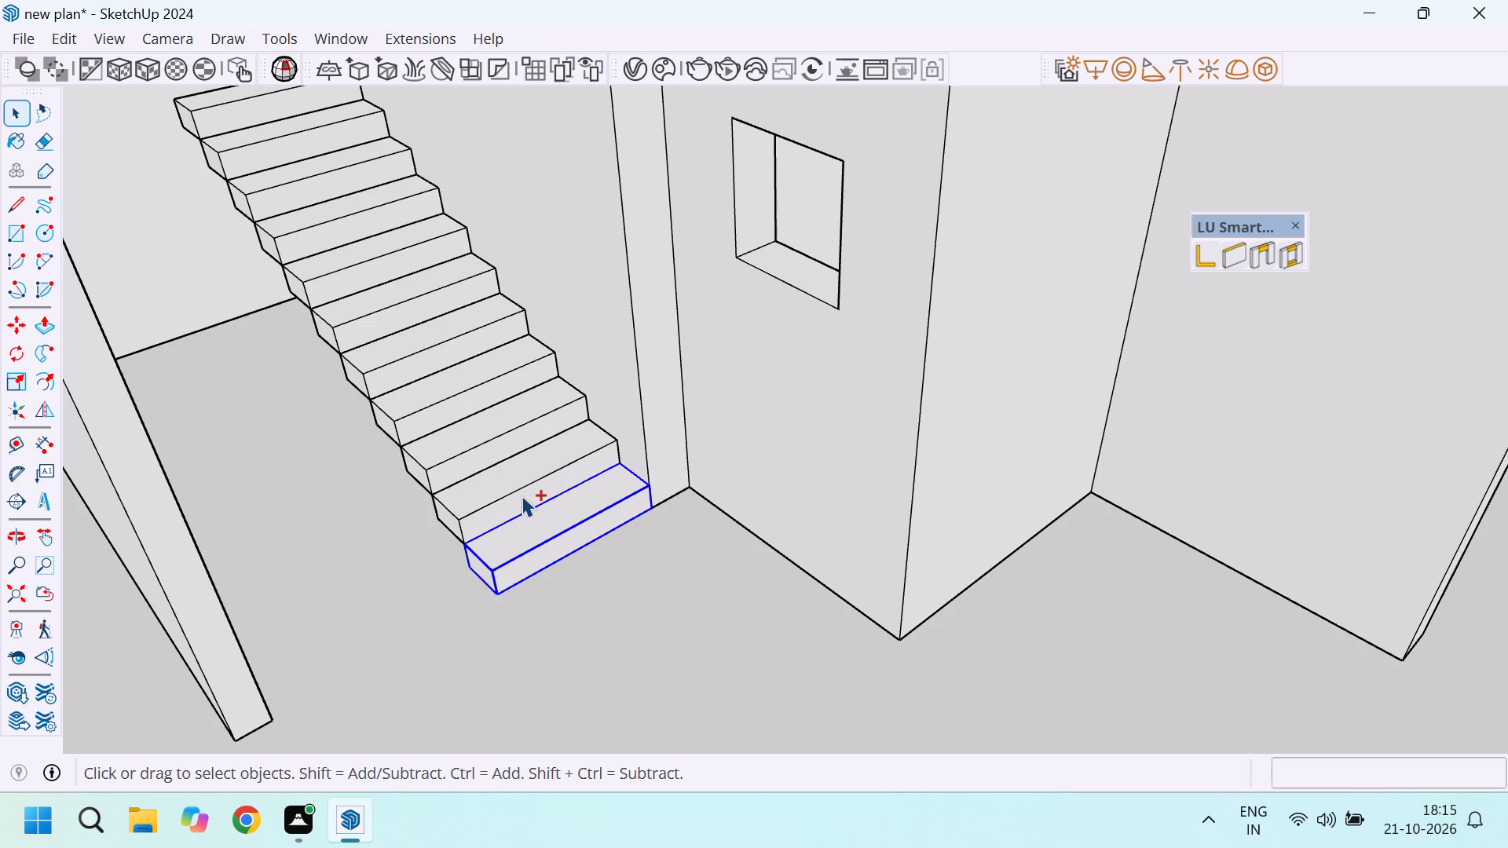
left_click(517, 485, "ctrl")
left_click(488, 454, "ctrl")
scroll(564, 503, "down", 5)
scroll(445, 436, "up", 4)
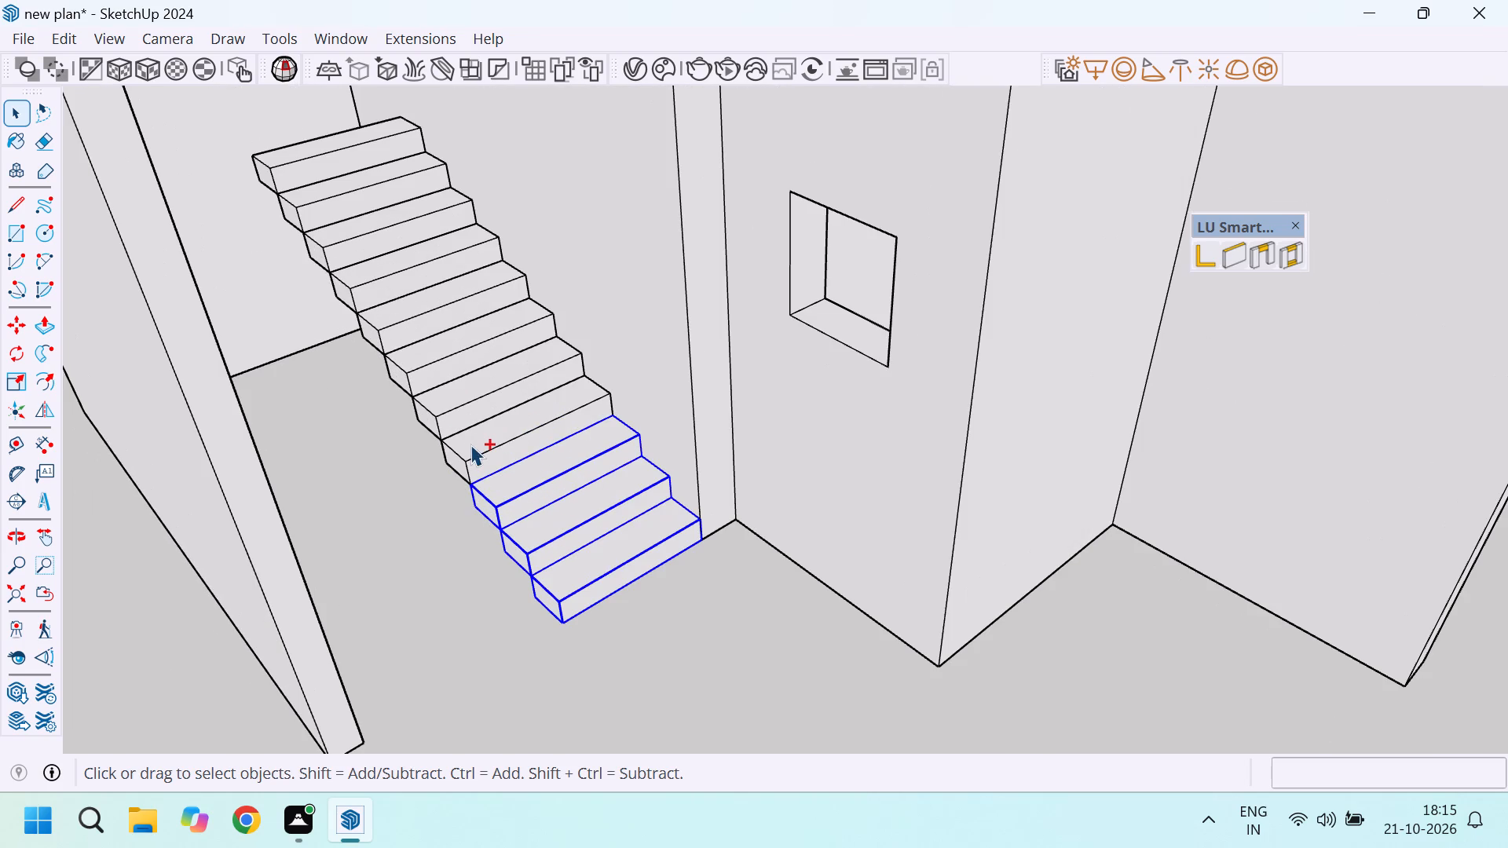
left_click(470, 444, "ctrl")
left_click(454, 403, "ctrl")
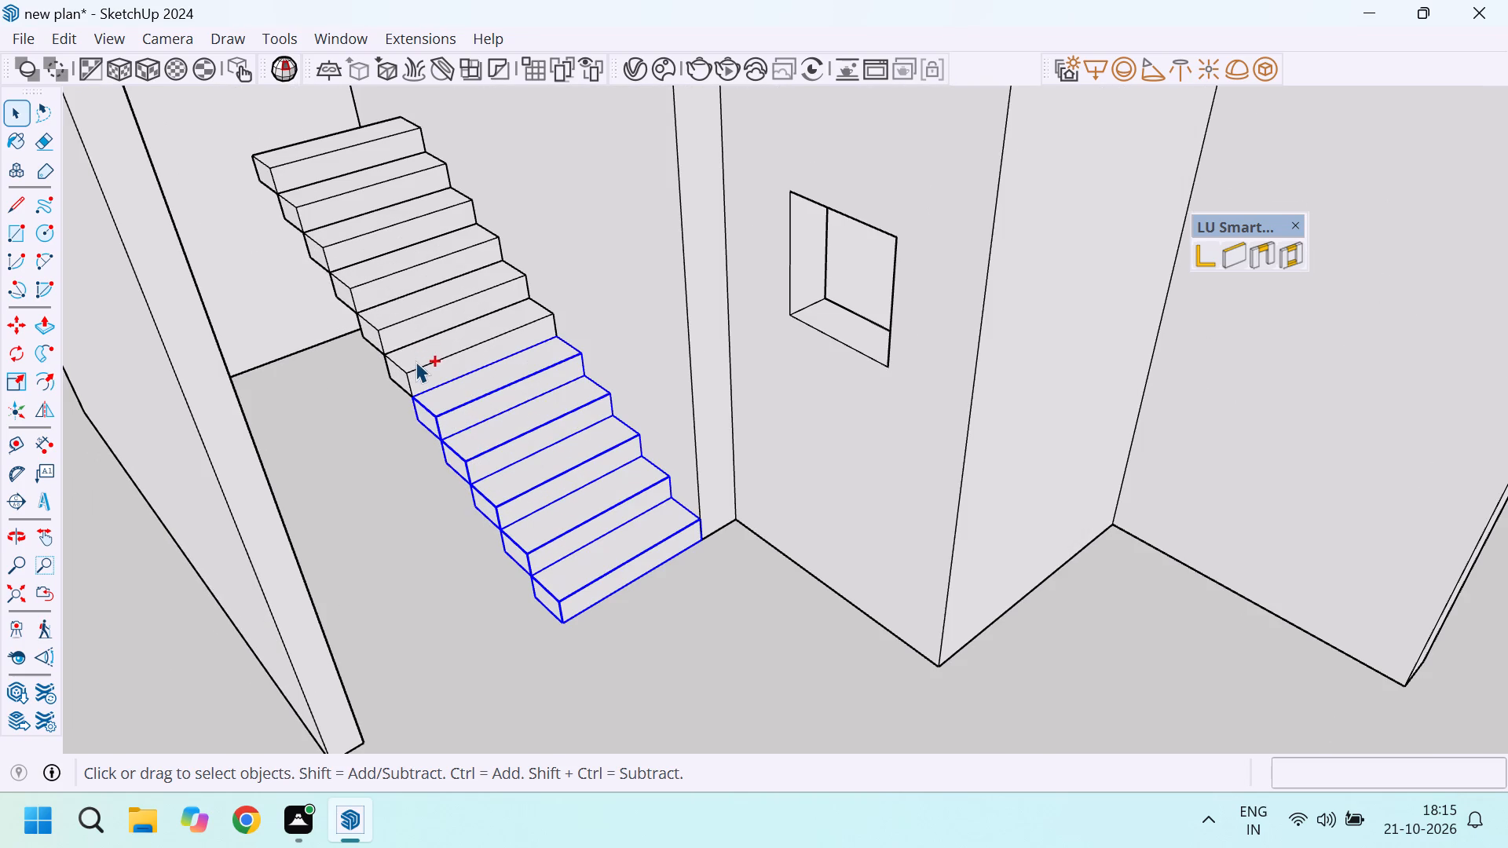
left_click(415, 361, "ctrl")
left_click(415, 318, "ctrl")
left_click(389, 272, "ctrl")
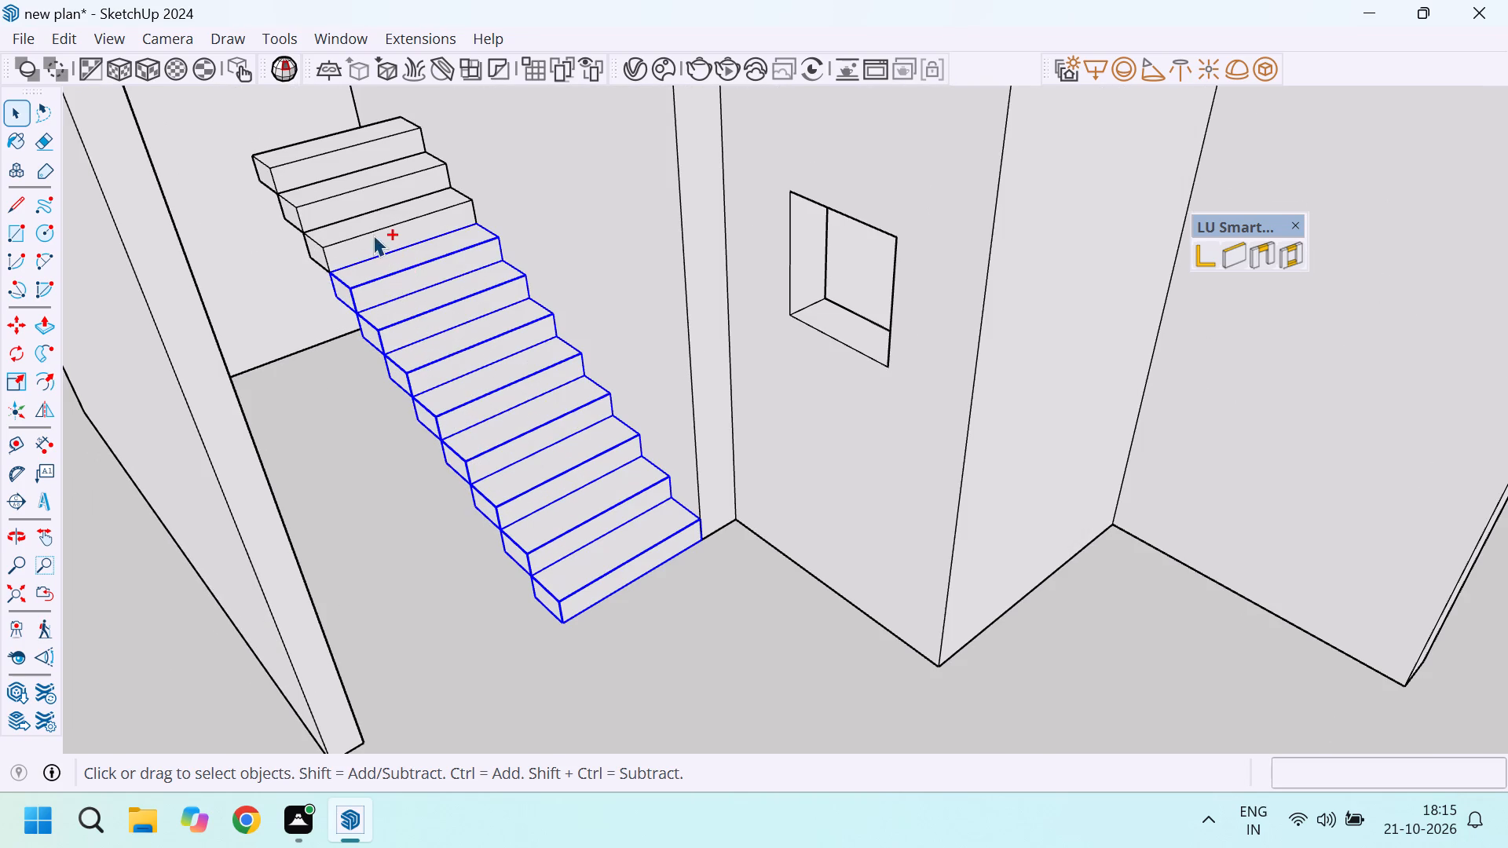
left_click(373, 233, "ctrl")
left_click(350, 196, "ctrl")
left_click(316, 162, "ctrl")
scroll(434, 299, "down", 5)
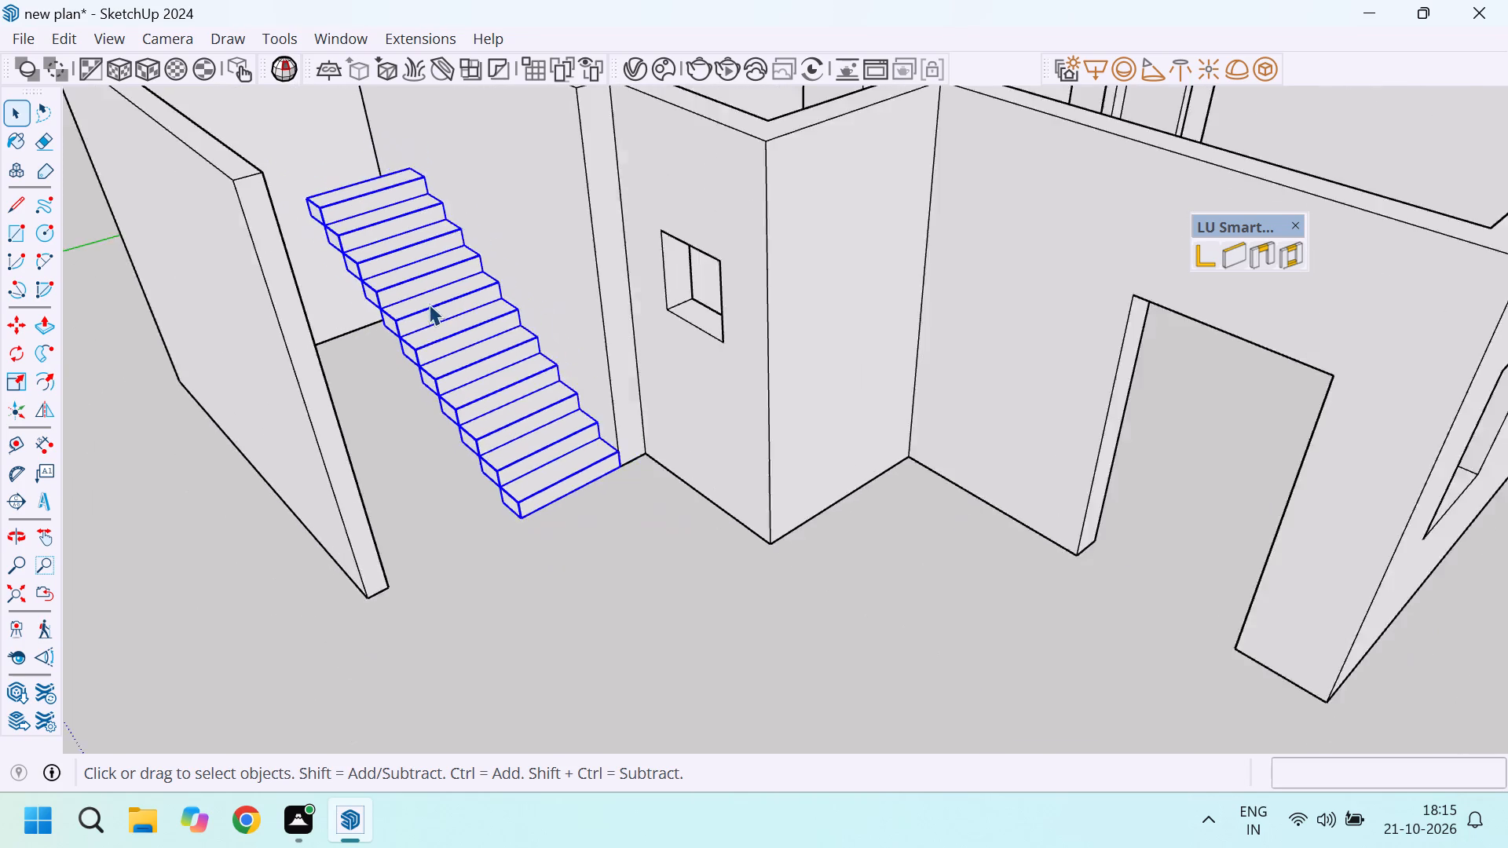
Examine the selected stair flight from several sides, checking its position between the porch walls and the space at its upper end.
scroll(429, 304, "down", 4)
middle_click_drag(387, 318, 684, 437)
scroll(712, 331, "down", 5)
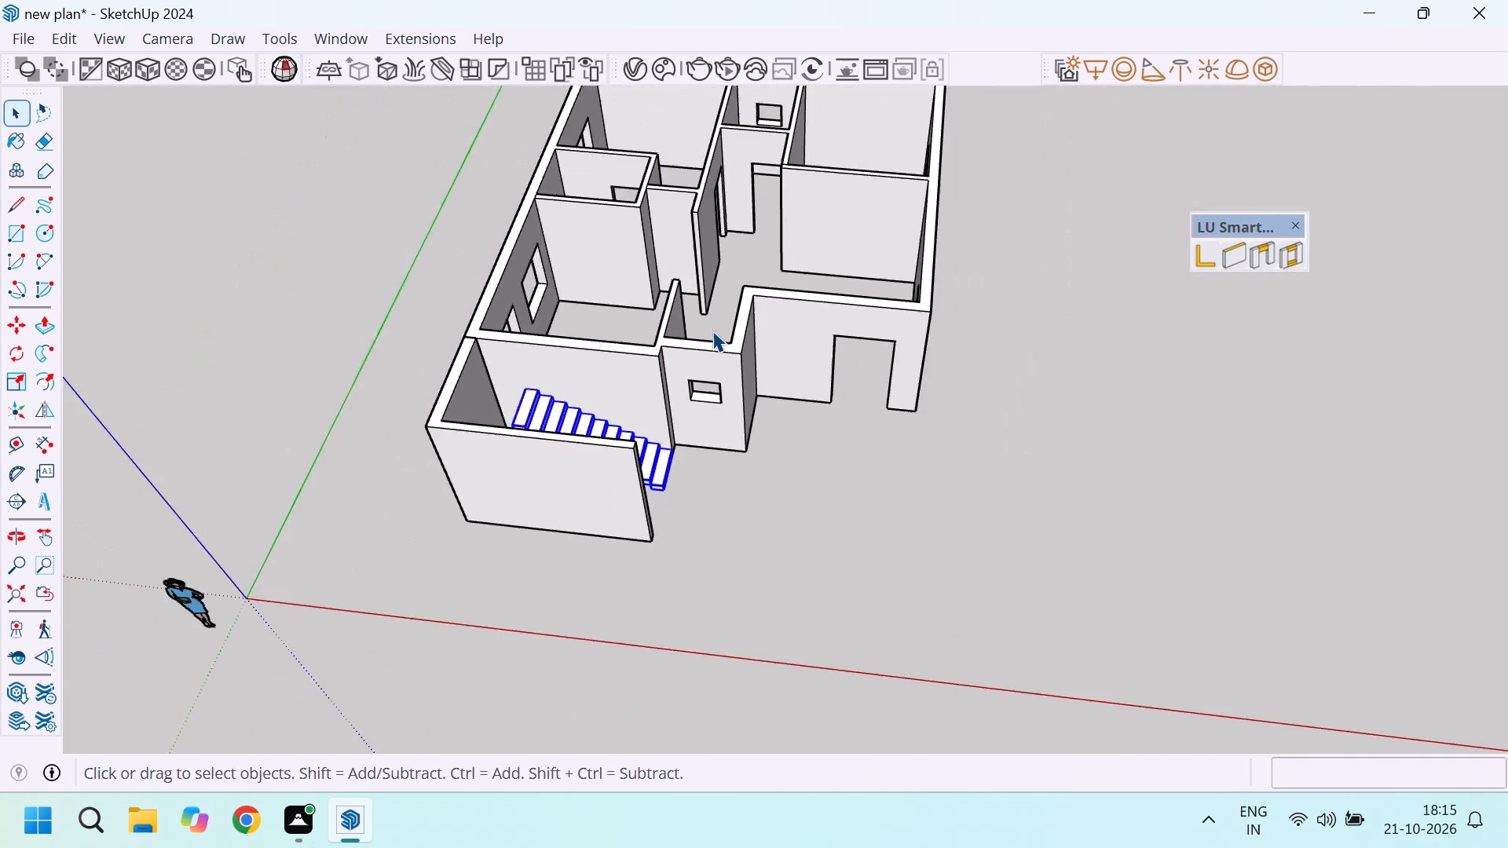
scroll(712, 331, "down", 5)
scroll(678, 416, "up", 4)
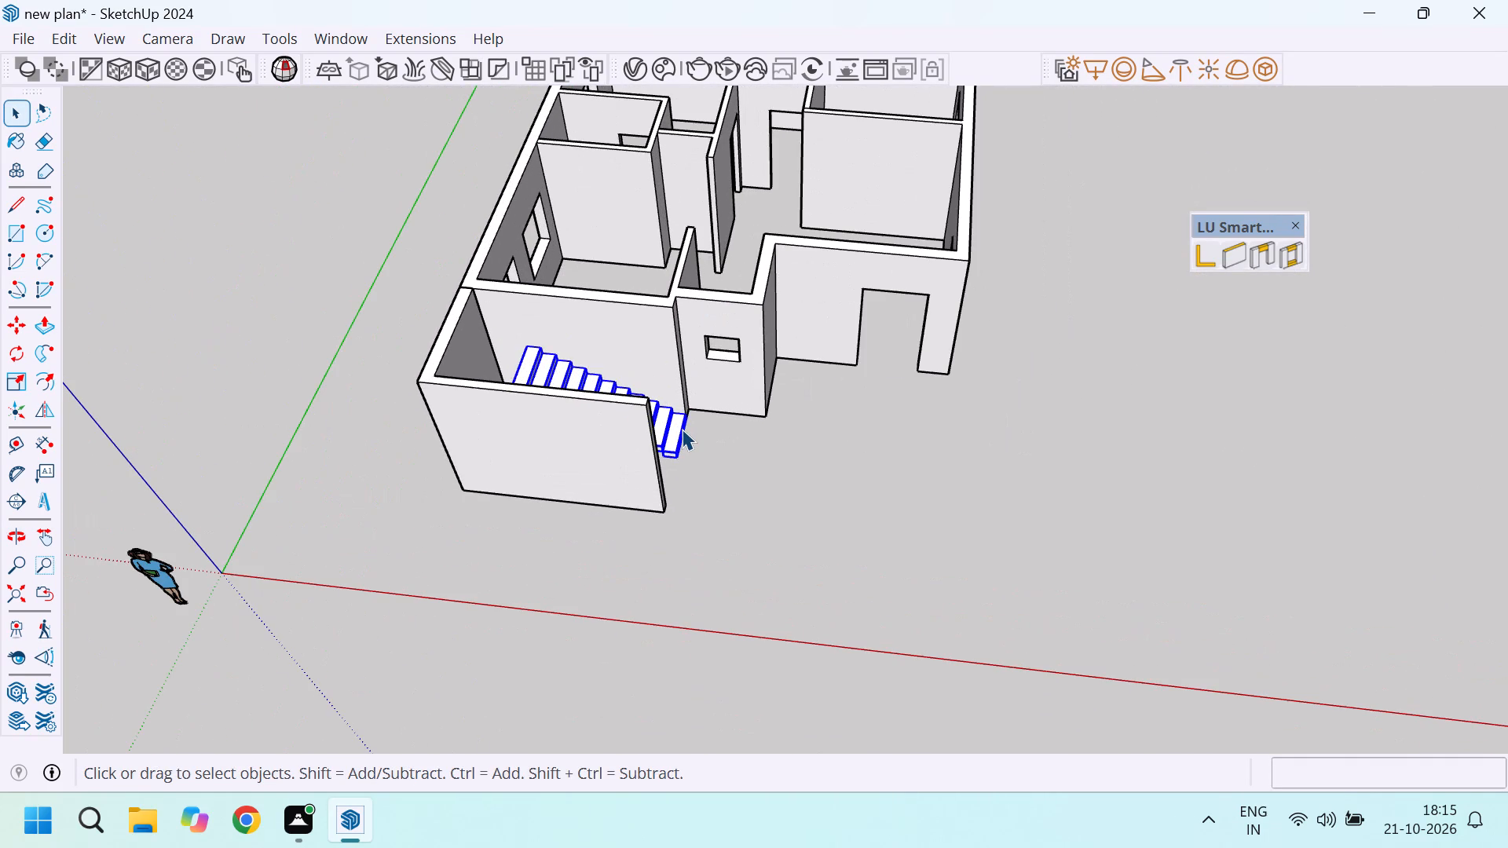
scroll(769, 455, "down", 10)
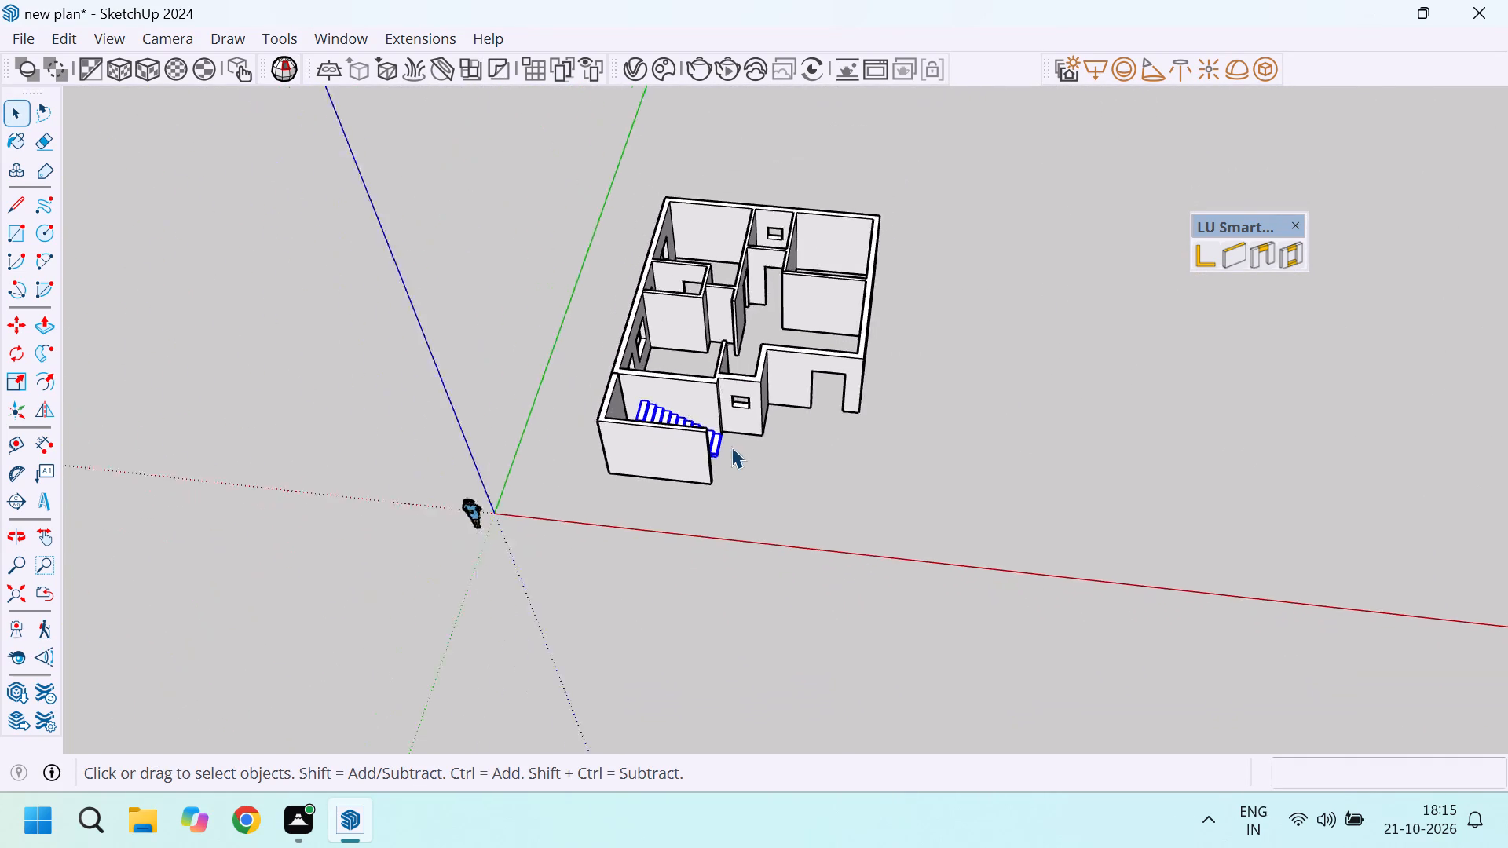
scroll(731, 447, "down", 1)
scroll(686, 280, "up", 4)
scroll(691, 487, "down", 2)
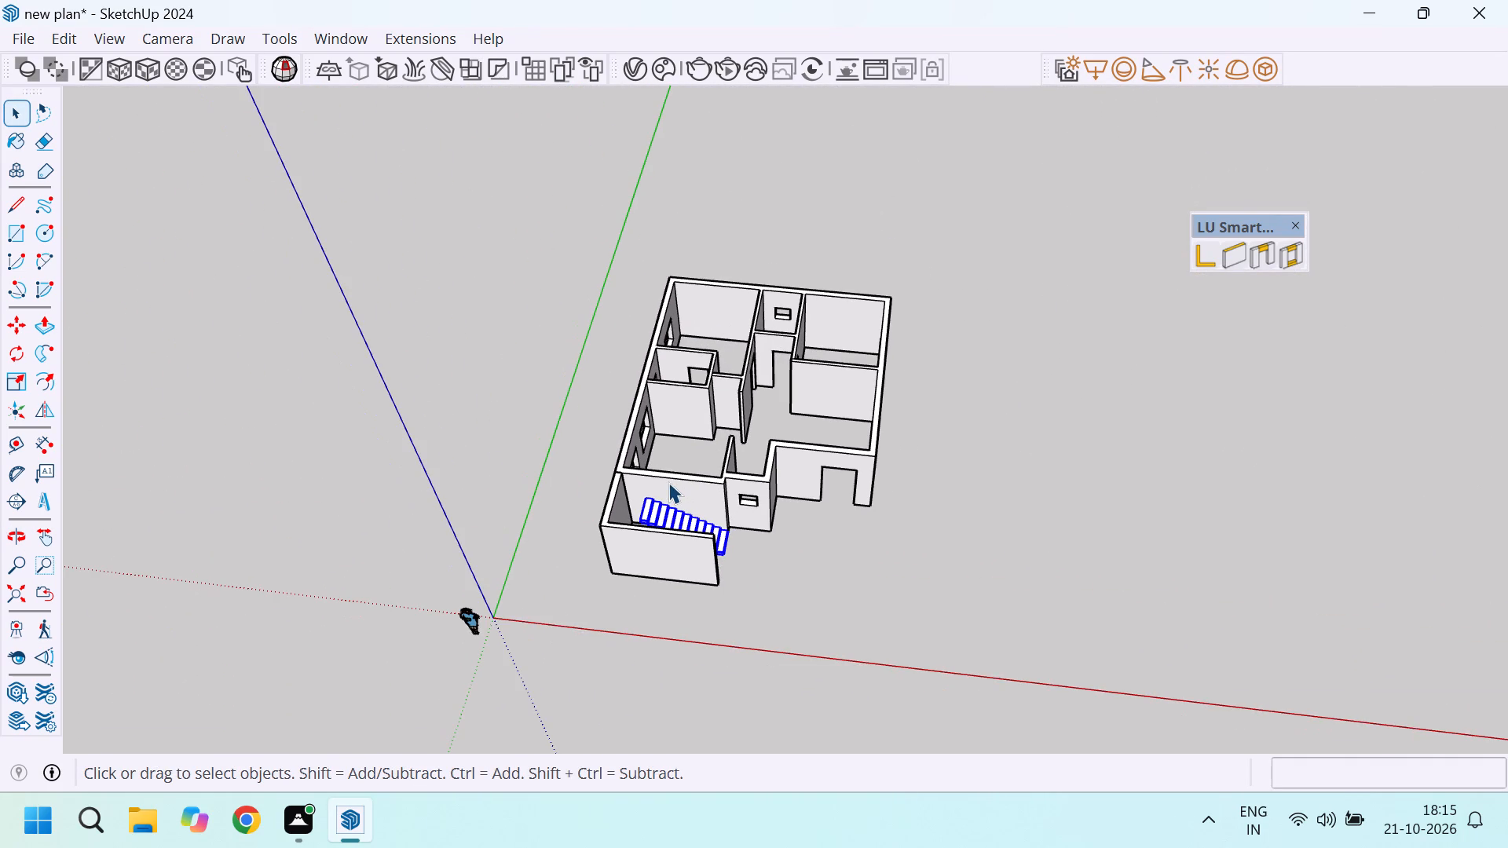
scroll(661, 482, "up", 13)
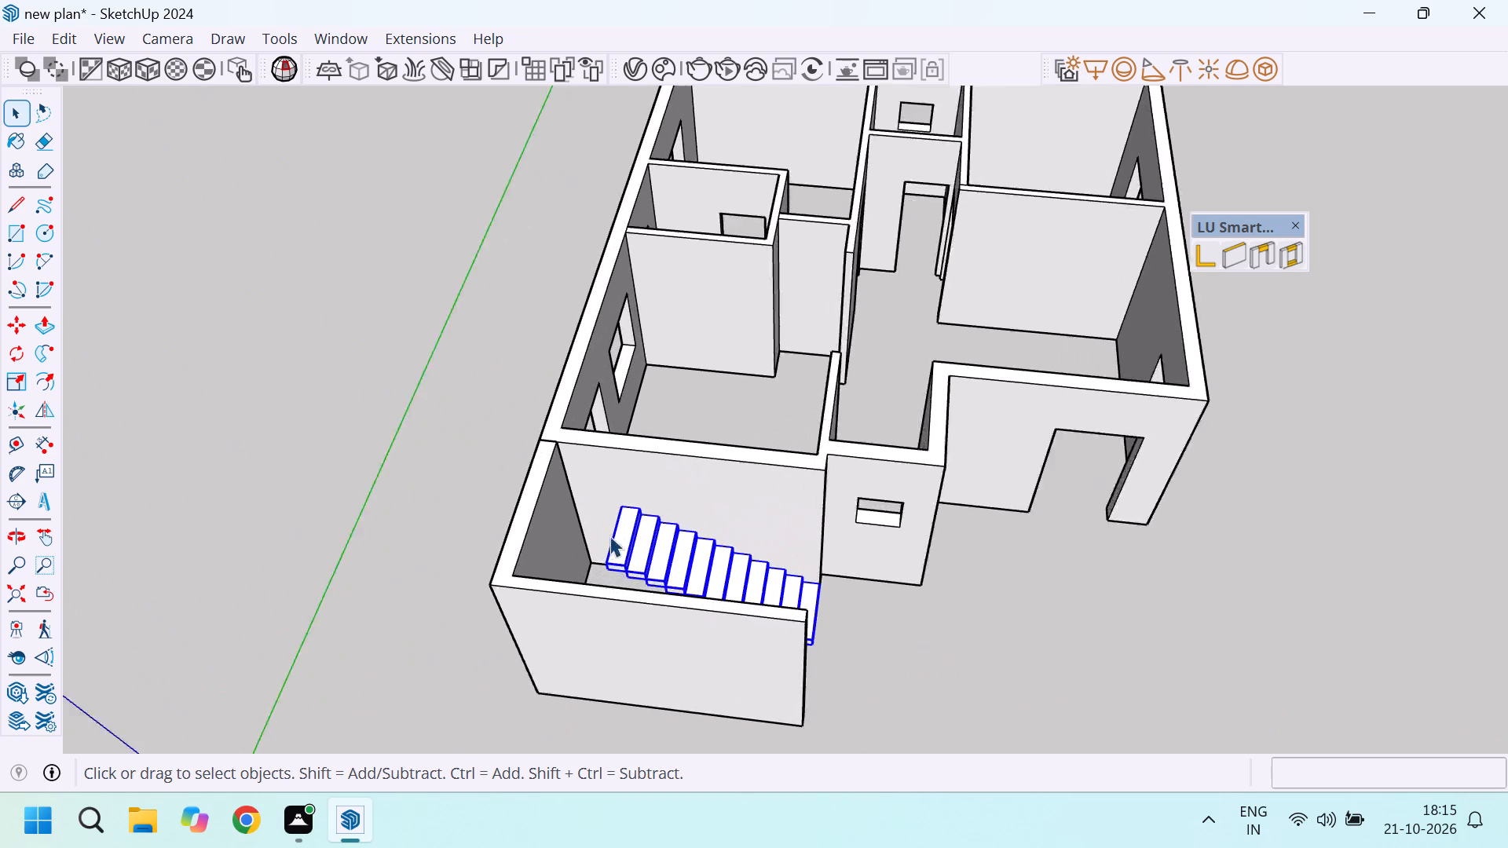
scroll(609, 535, "up", 4)
middle_click_drag(751, 585, 341, 564)
scroll(409, 426, "up", 4)
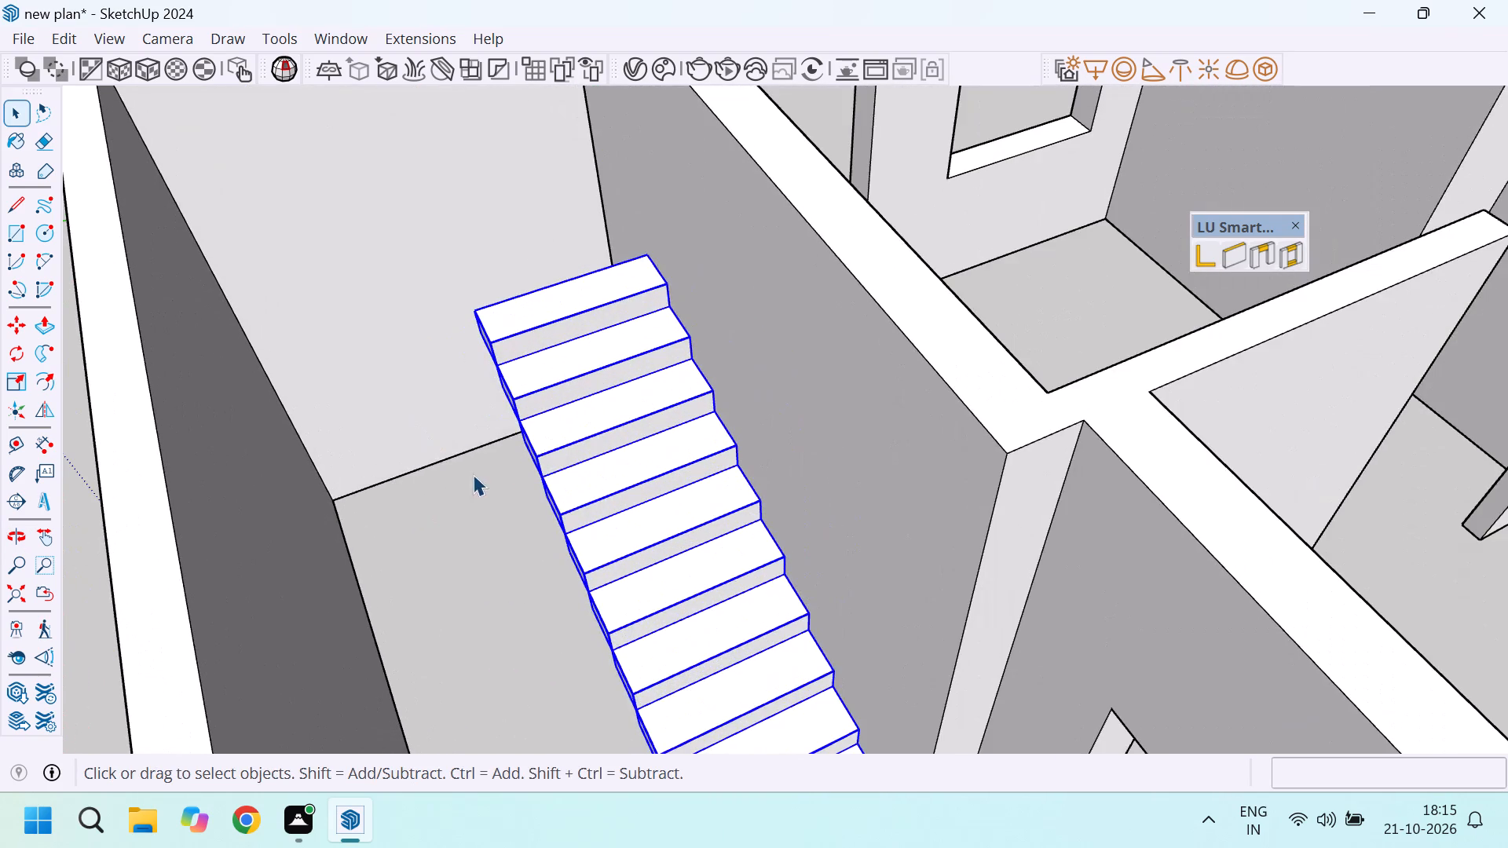
middle_click_drag(474, 489, 552, 404)
scroll(601, 414, "down", 9)
scroll(595, 320, "up", 7)
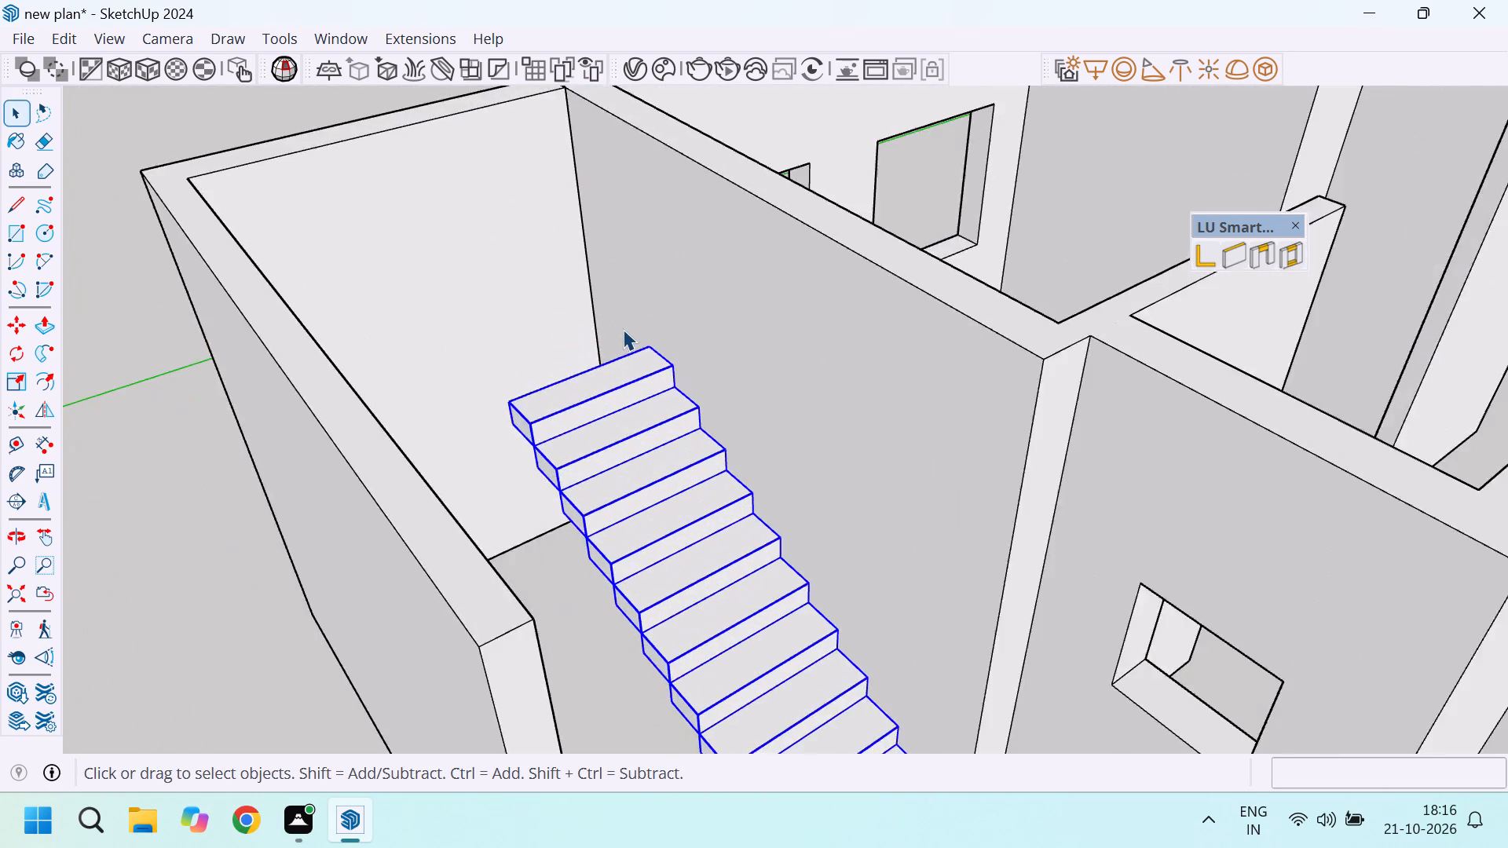
scroll(623, 329, "up", 2)
scroll(665, 393, "down", 11)
middle_click_drag(560, 435, 962, 610)
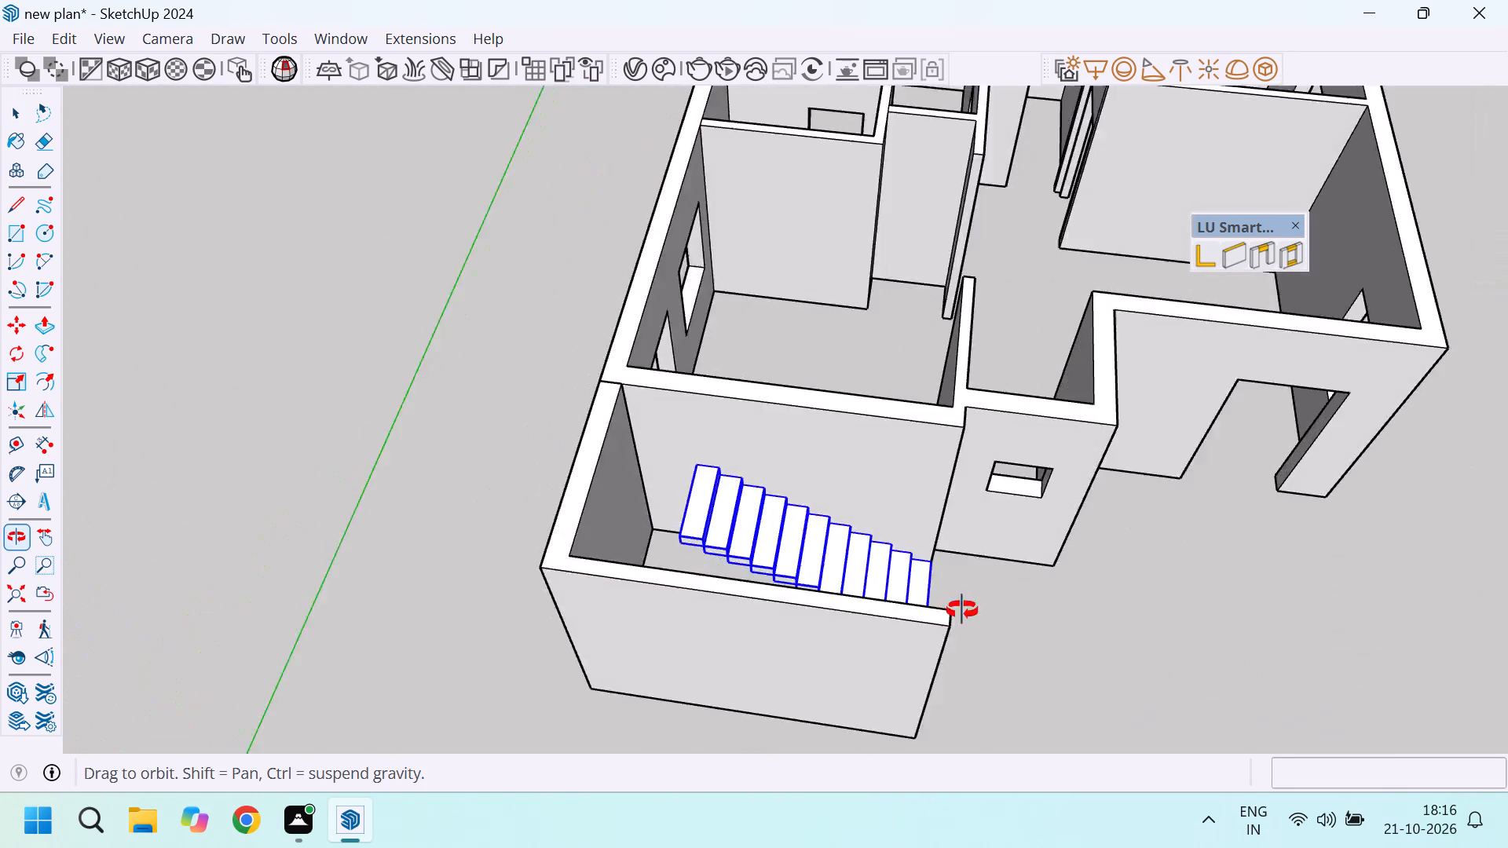
middle_click_drag(962, 610, 1188, 596)
scroll(856, 525, "up", 5)
middle_click_drag(783, 601, 1078, 554)
scroll(1026, 472, "up", 3)
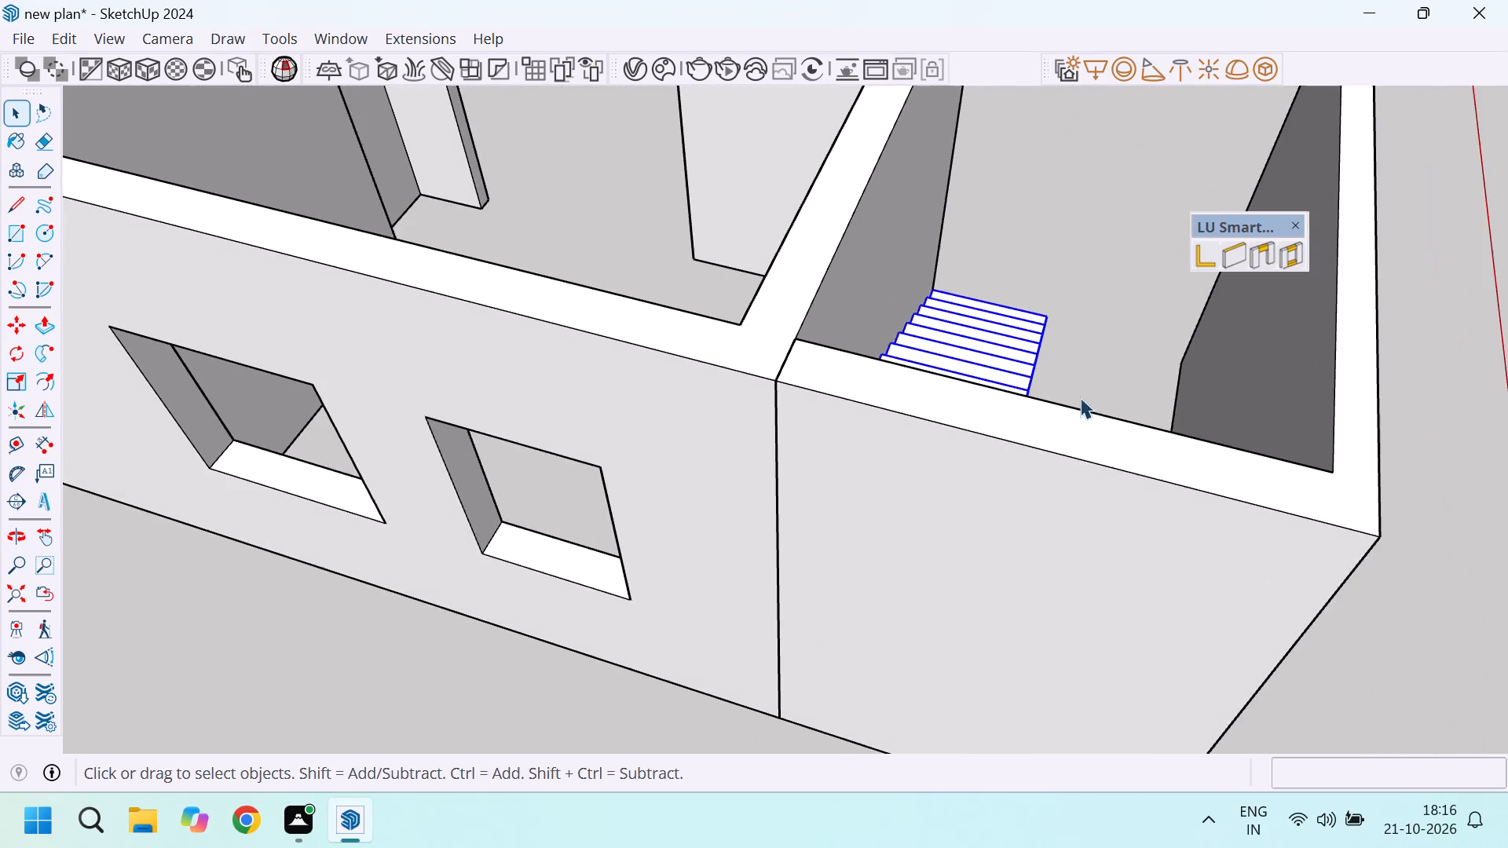
middle_click_drag(976, 454, 461, 505)
scroll(778, 554, "up", 3)
scroll(470, 451, "down", 6)
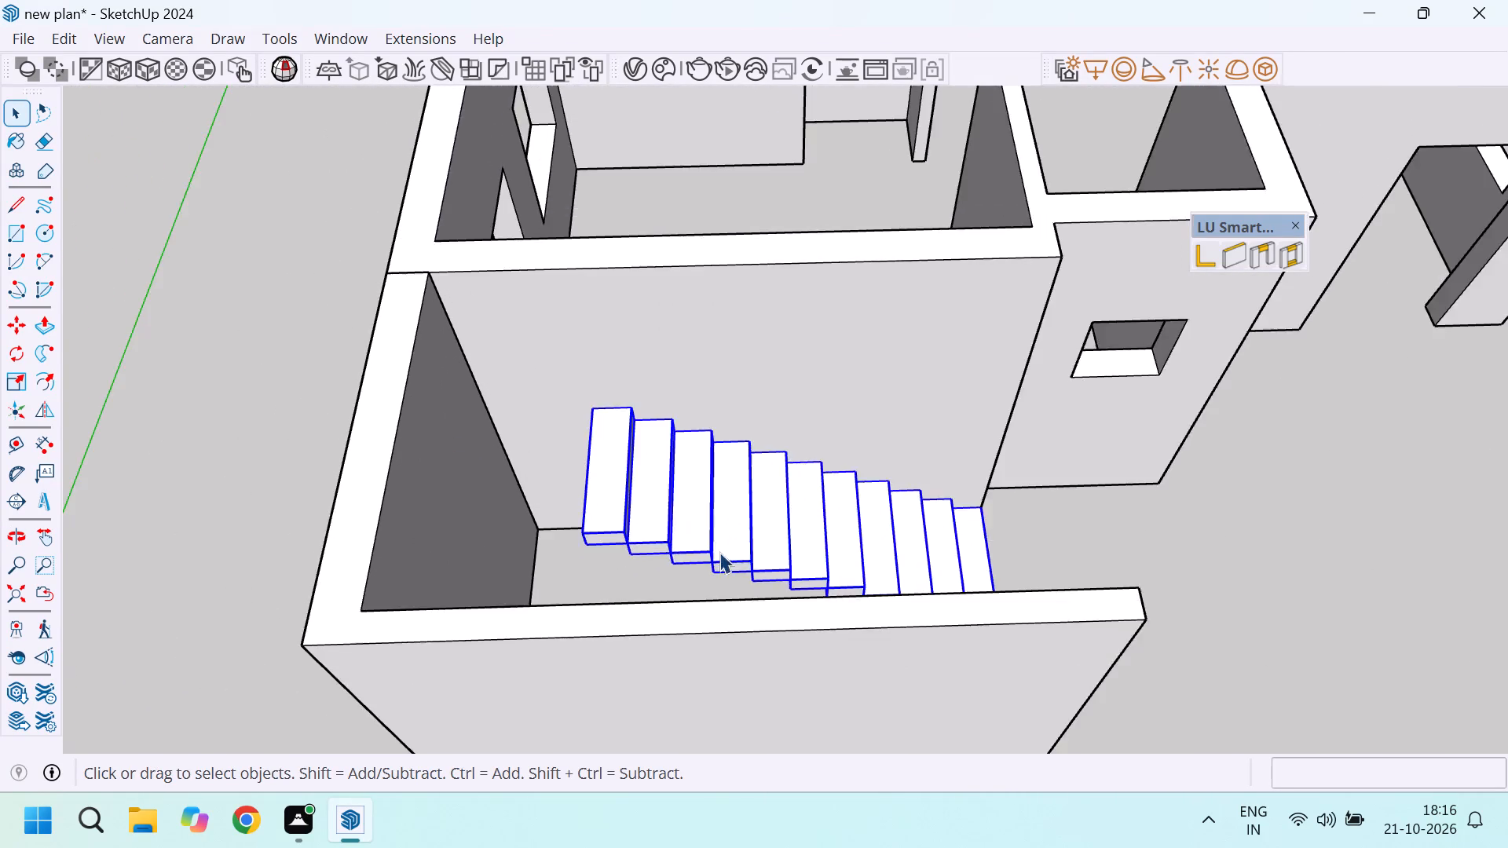
scroll(683, 546, "up", 6)
scroll(585, 506, "down", 8)
scroll(663, 517, "up", 1)
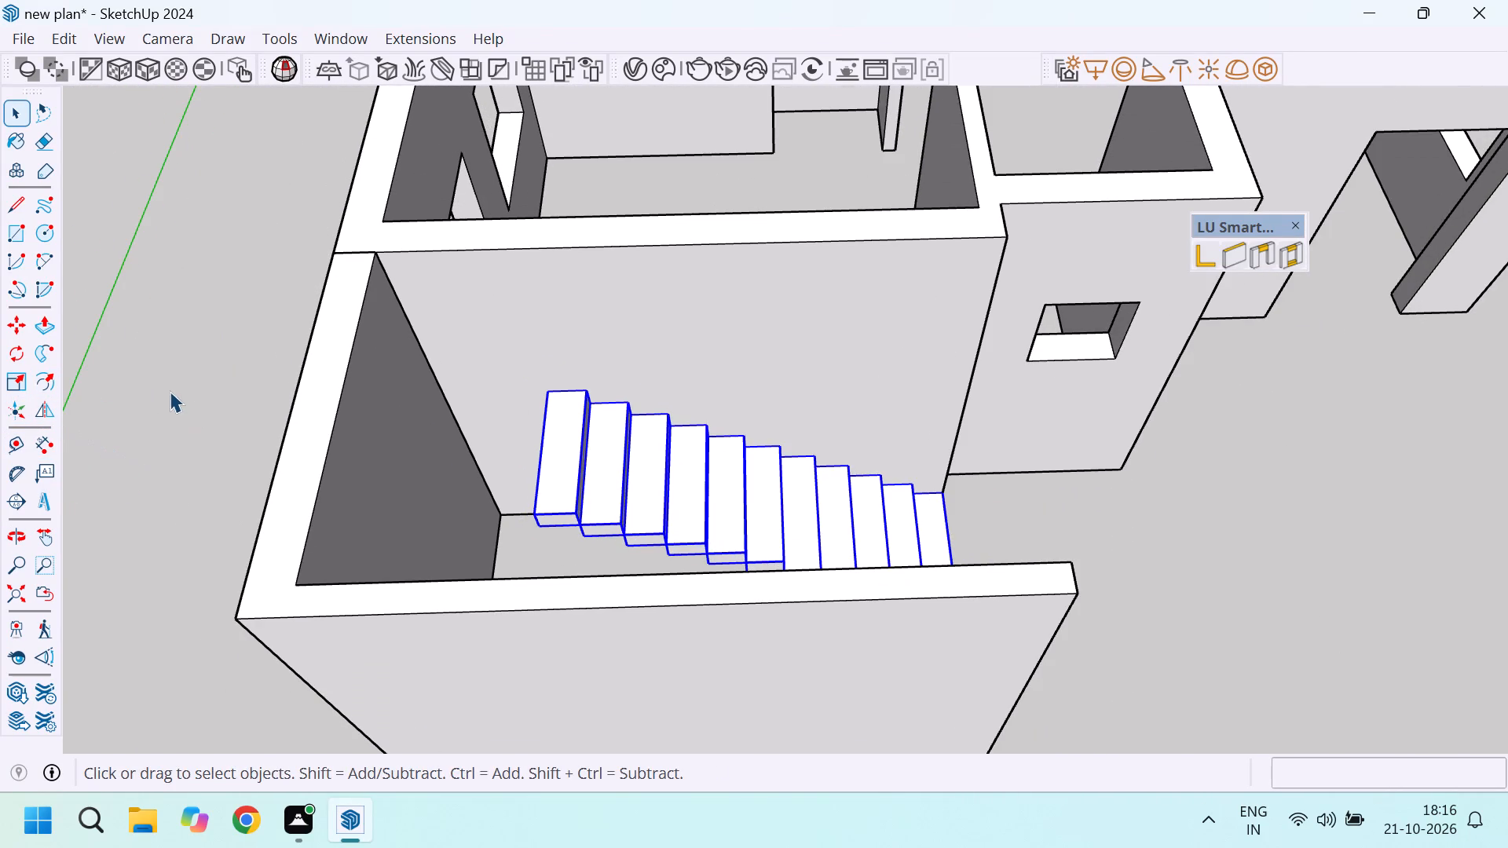
Flip a copy of the selected stair flight about its red plane so the copy climbs in the opposite direction.
left_click(48, 410)
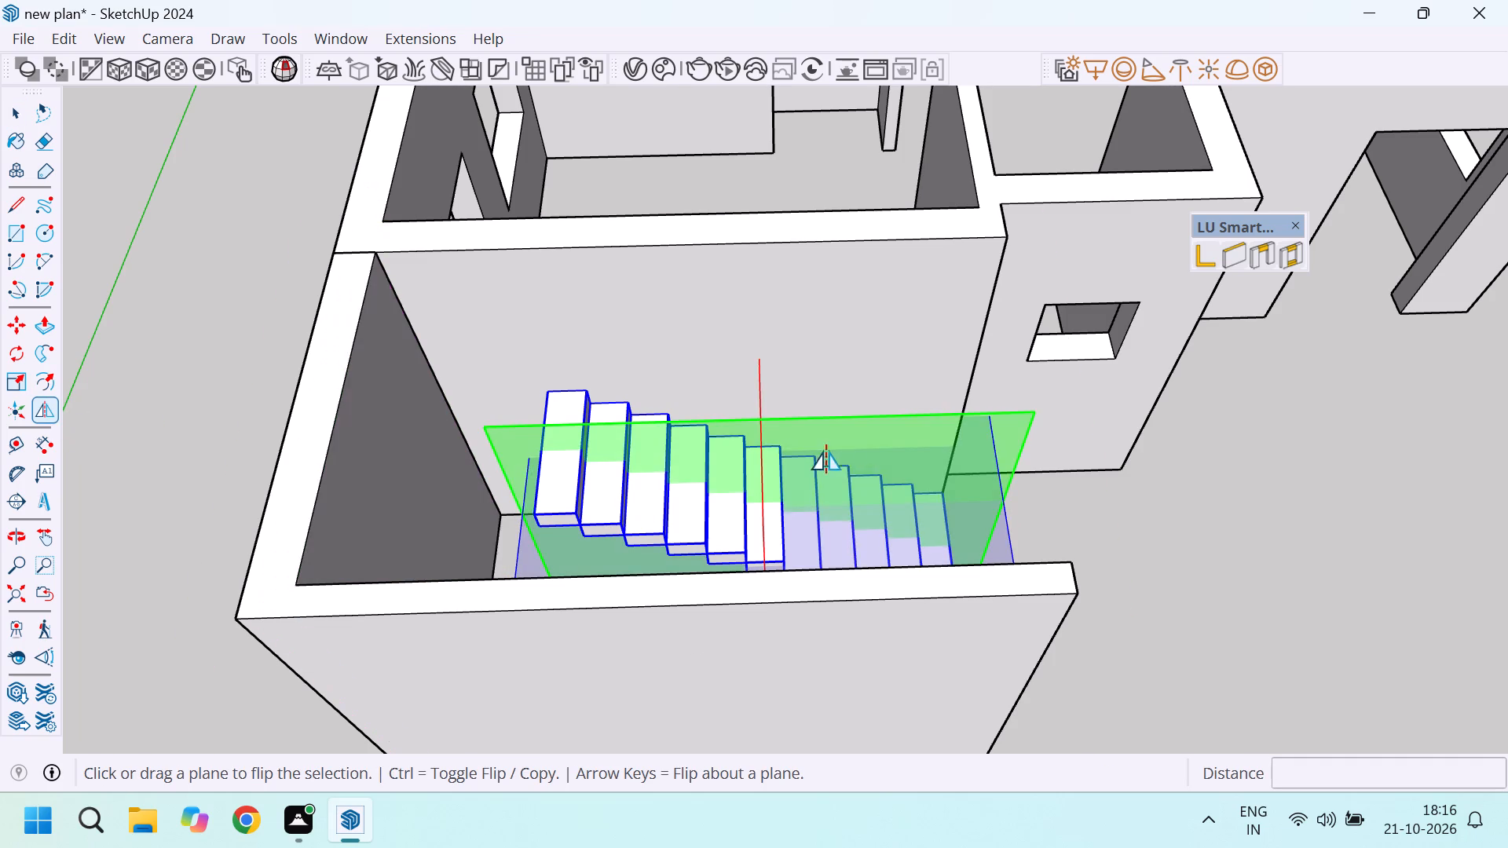
scroll(656, 401, "down", 5)
middle_click_drag(826, 518, 309, 483)
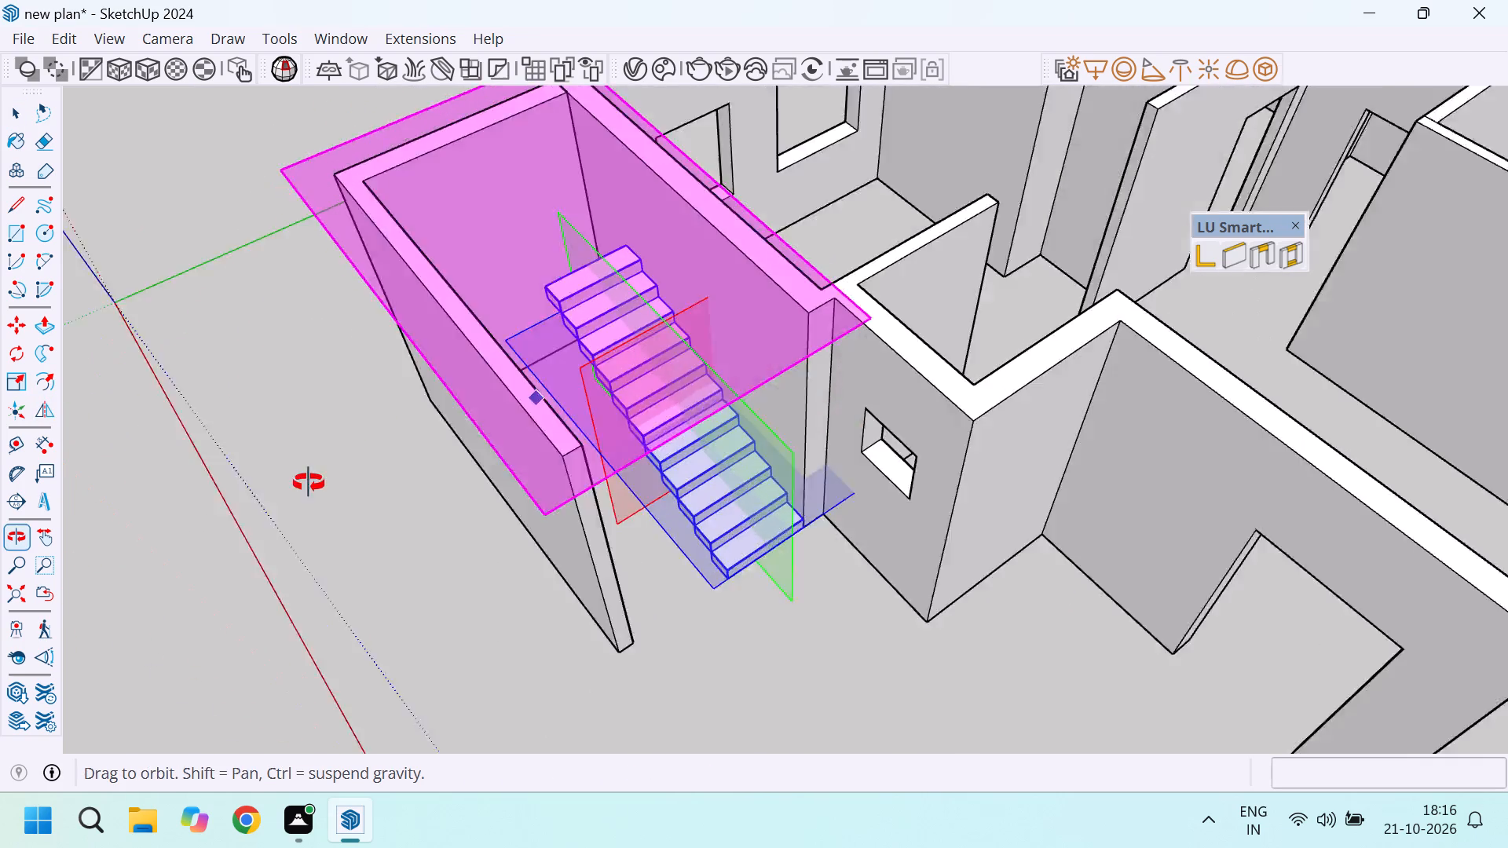
middle_click_drag(309, 483, 294, 481)
scroll(582, 397, "up", 5)
scroll(651, 397, "up", 3)
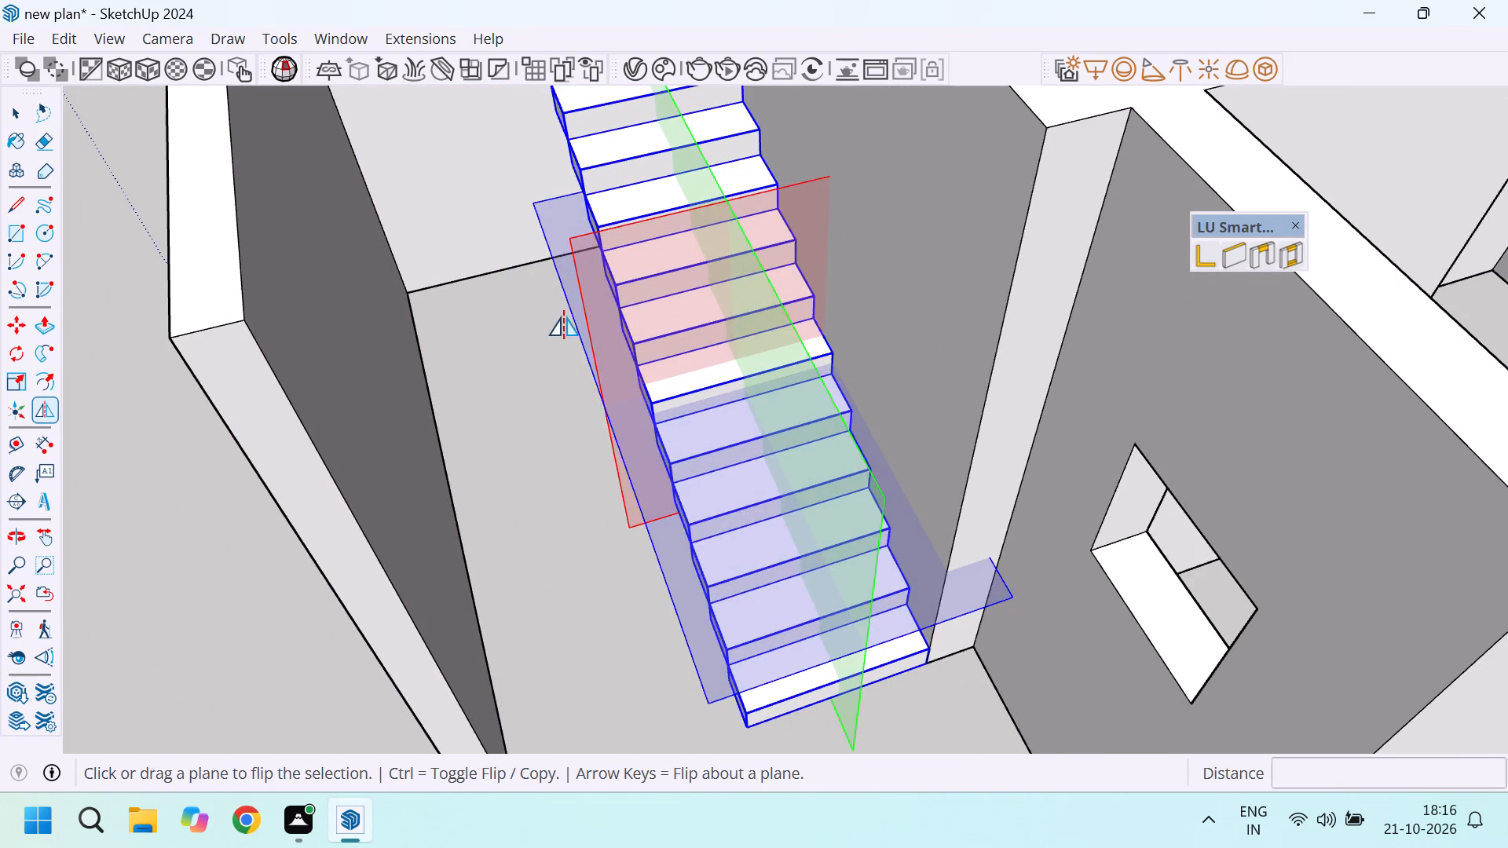
left_click(591, 269)
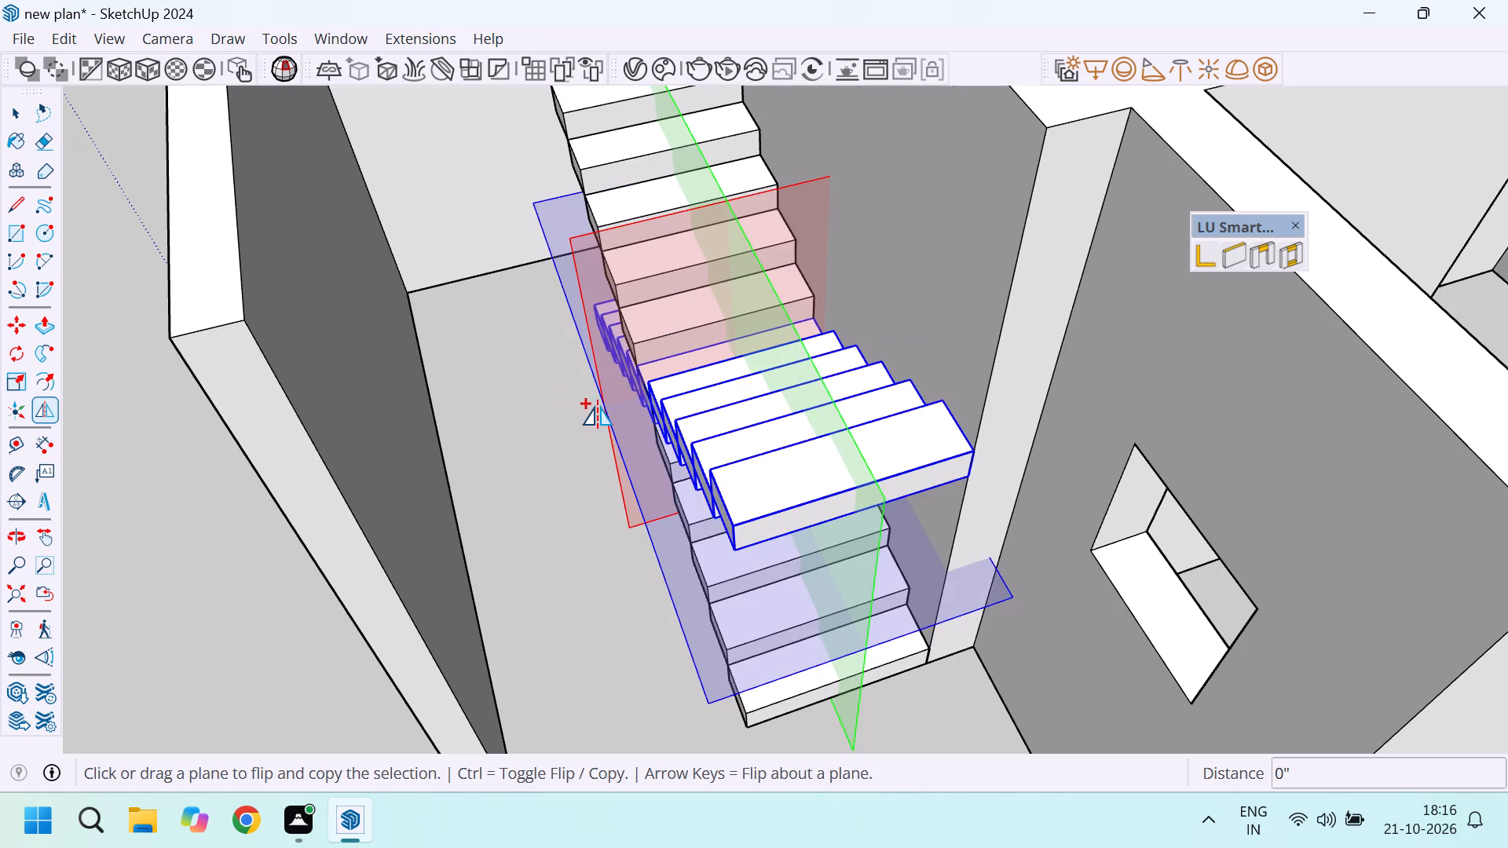
Move the mirrored flight by its topmost step's outer front corner onto the top end corner of the outer porch wall.
scroll(599, 409, "down", 4)
scroll(826, 459, "up", 3)
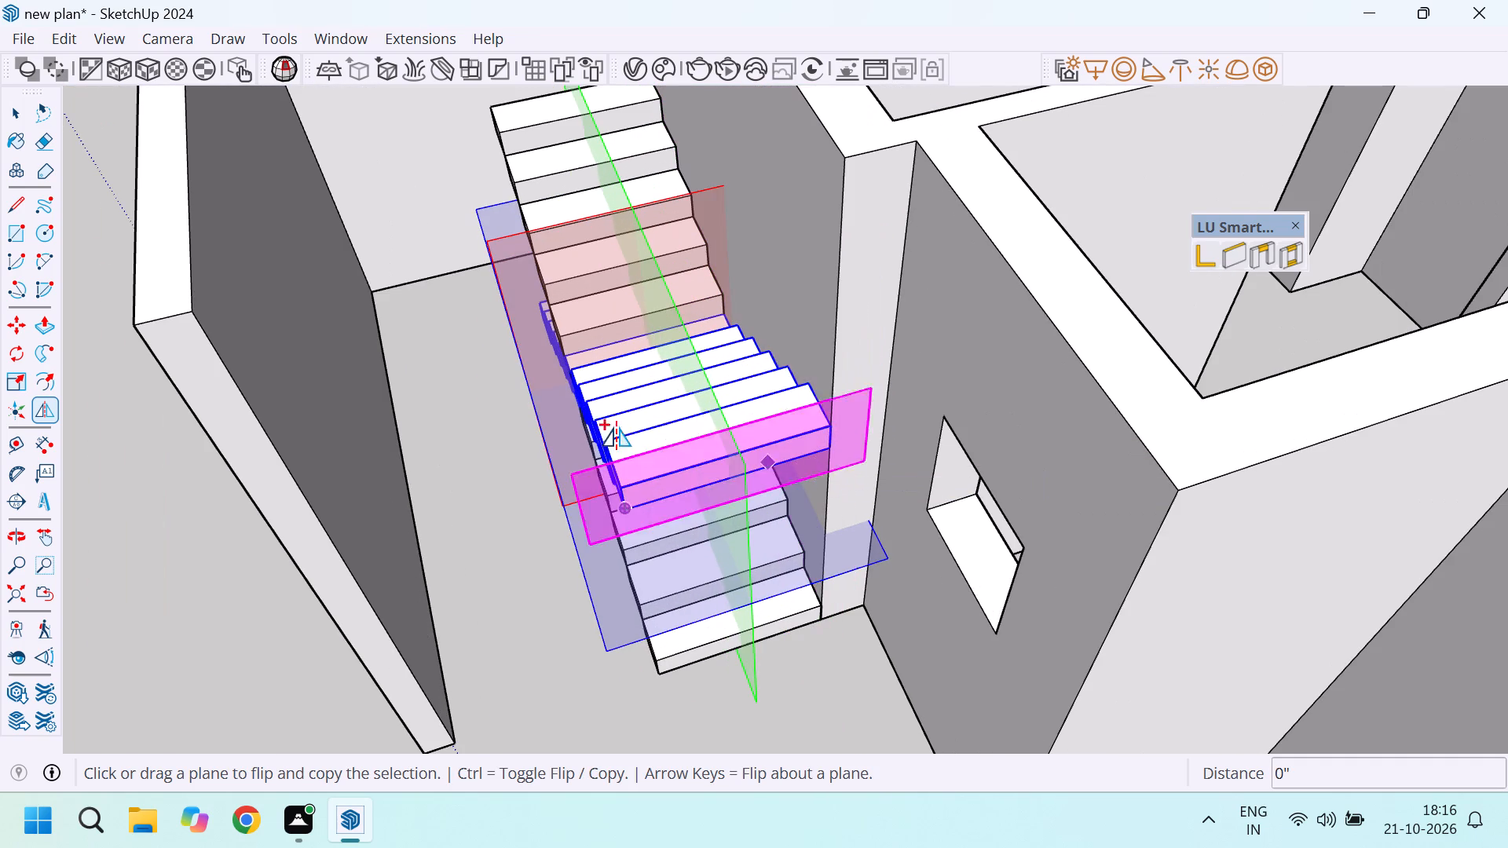
scroll(544, 413, "down", 3)
scroll(604, 459, "up", 4)
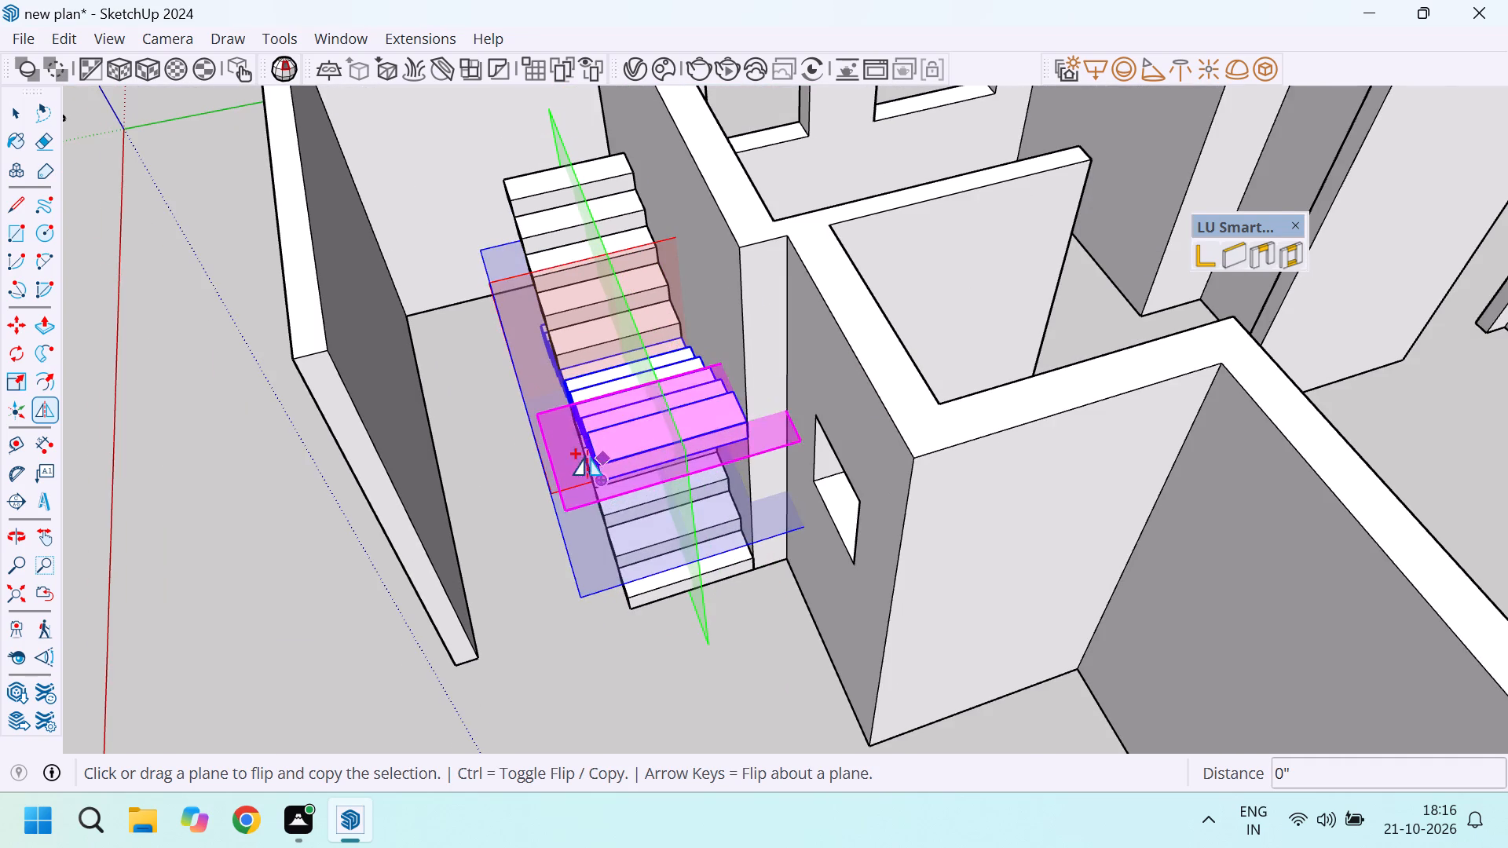
scroll(567, 483, "up", 4)
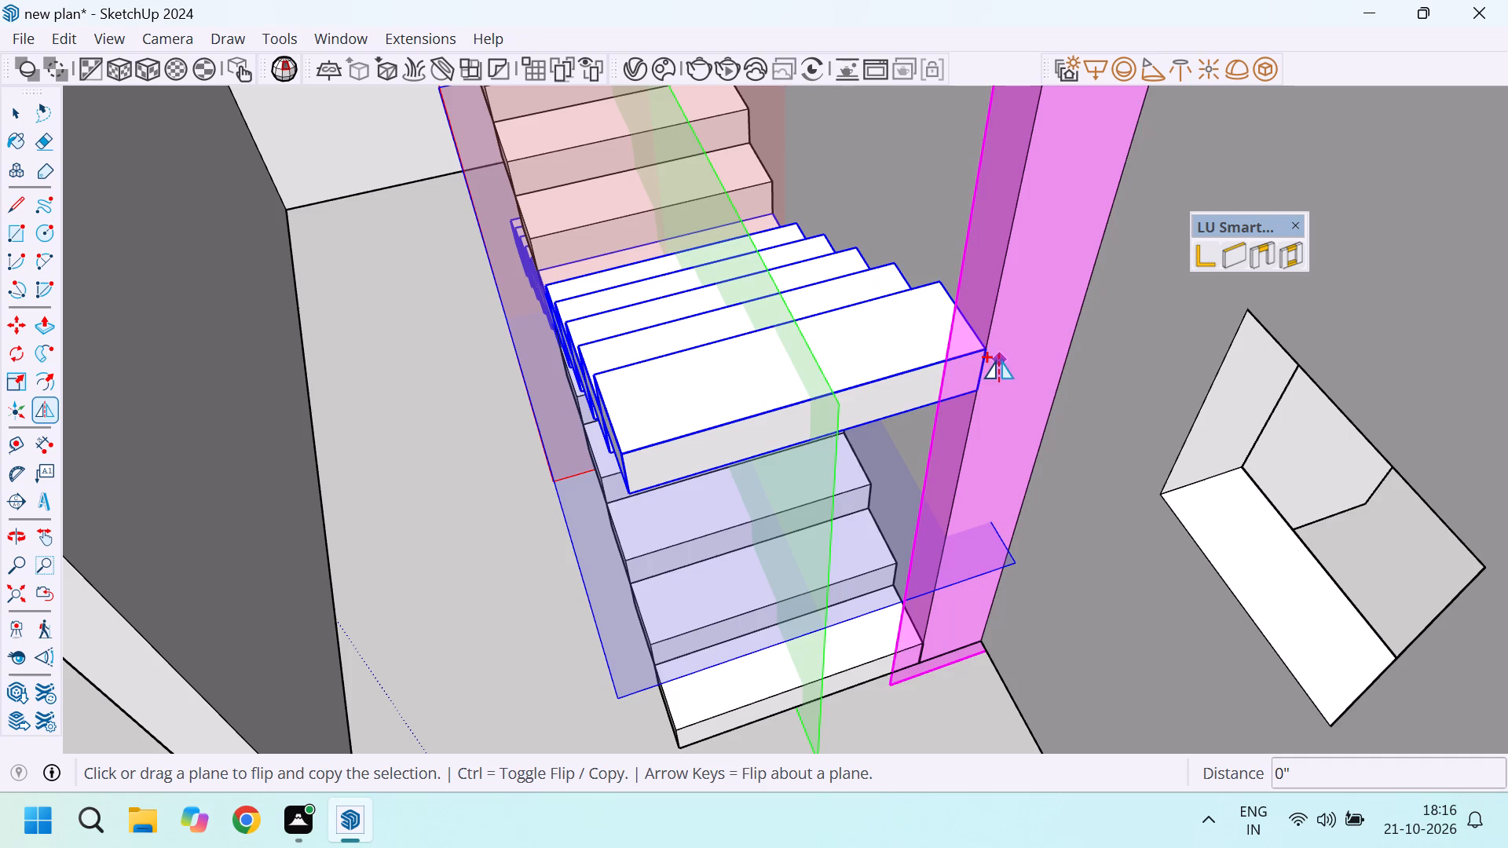
key("m")
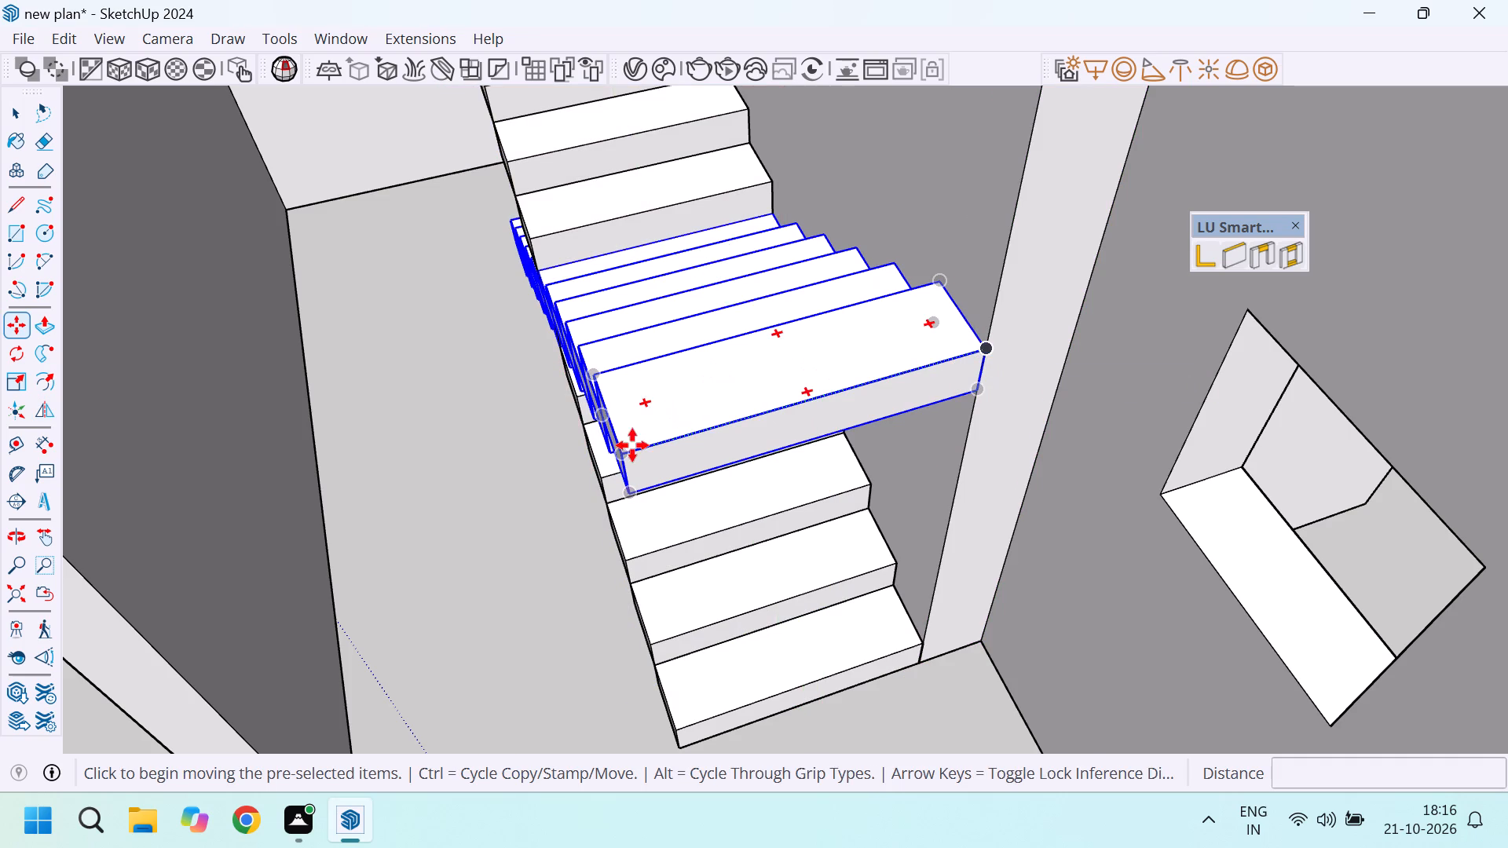
left_click(624, 455)
scroll(663, 352, "down", 6)
scroll(463, 342, "down", 6)
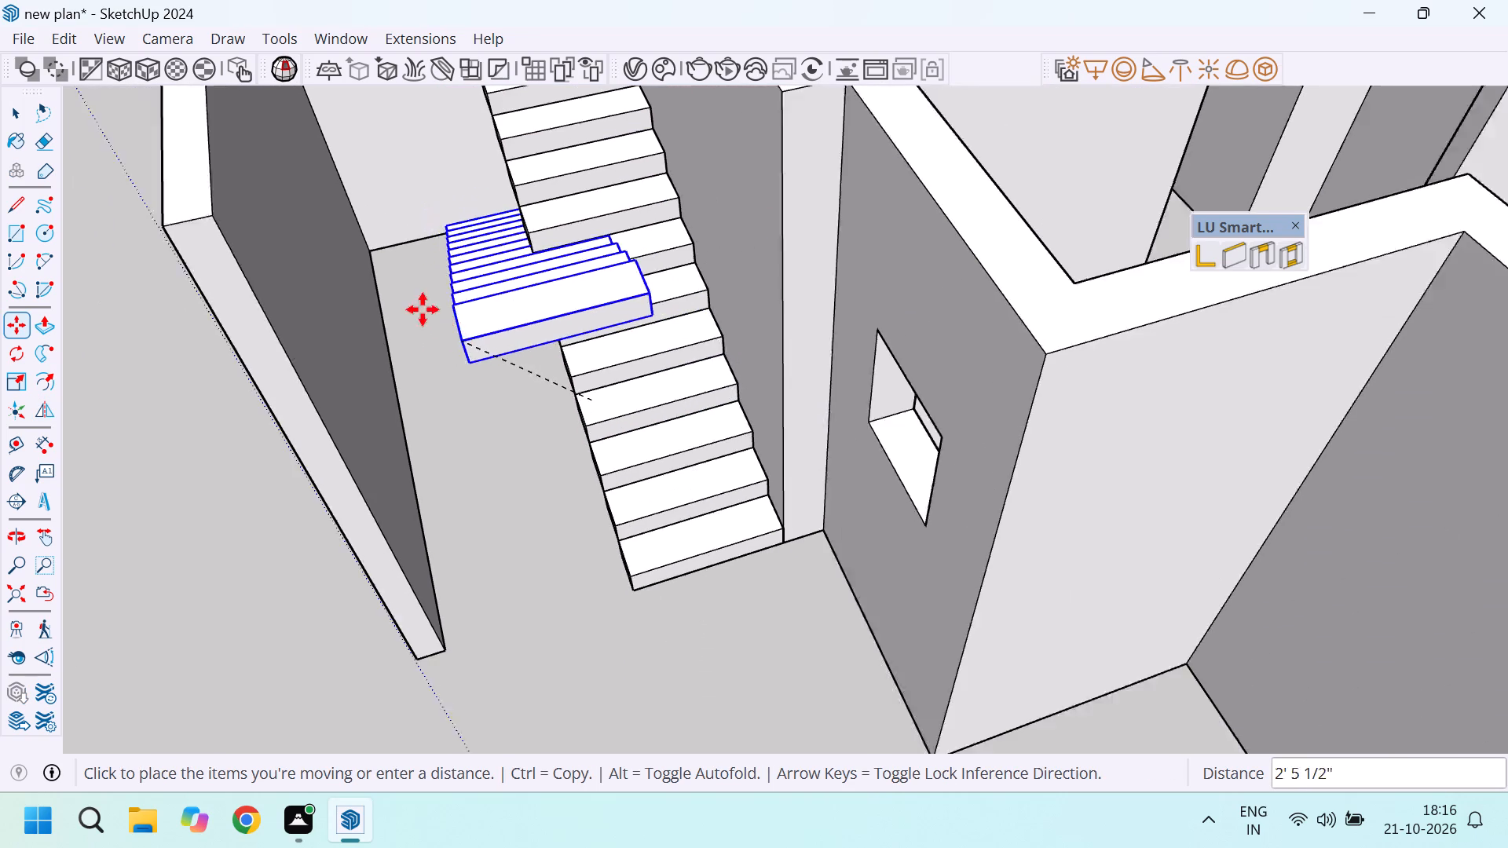
scroll(243, 203, "up", 4)
left_click(247, 244)
Examine both stair flights from several sides, checking how the mirrored flight's lowest steps meet the first flight's top end.
scroll(322, 343, "down", 8)
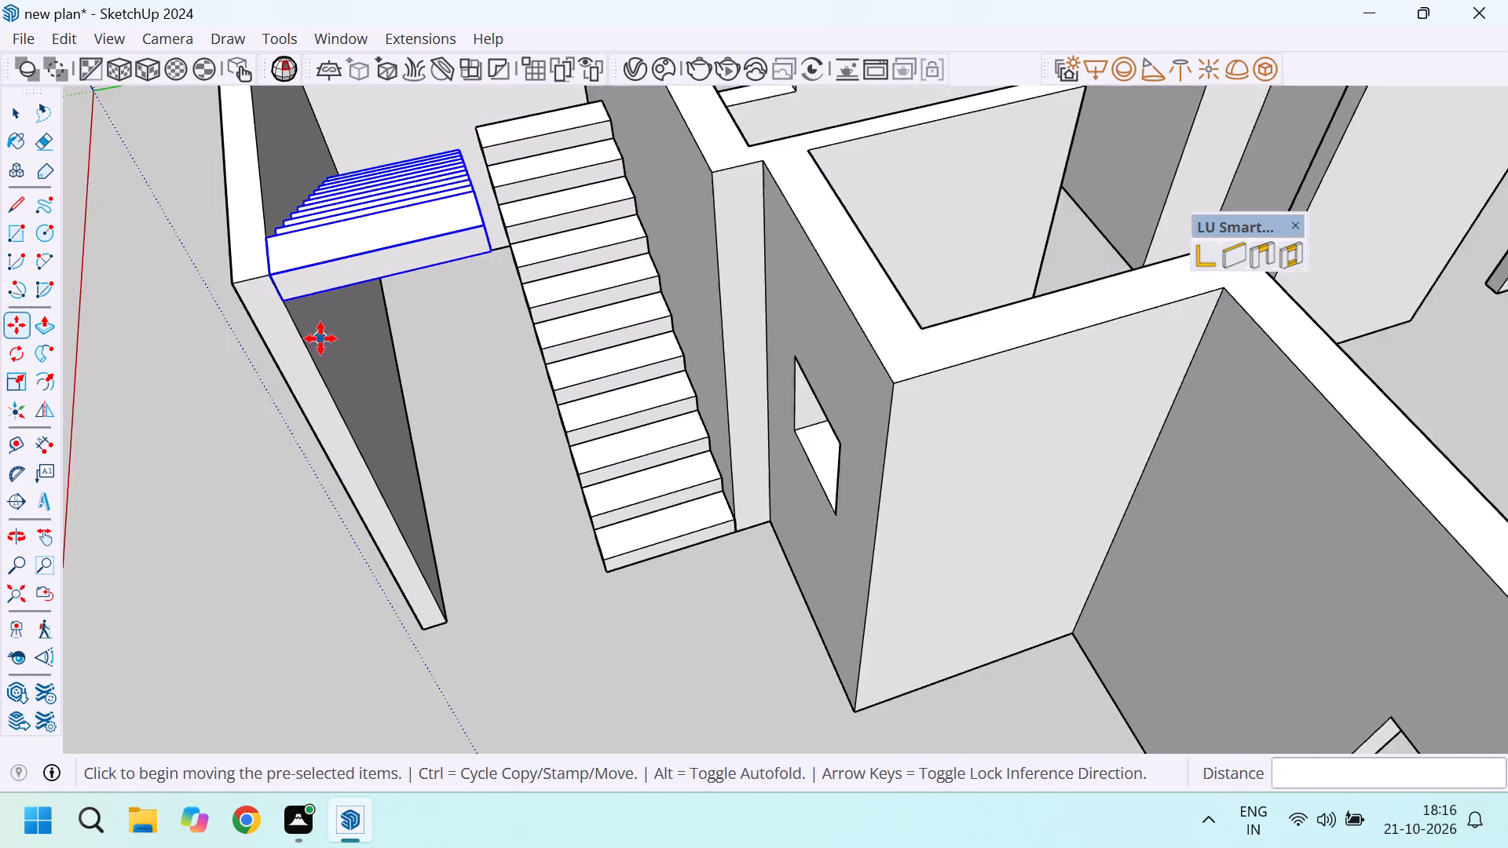
scroll(320, 338, "down", 2)
middle_click_drag(501, 294, 322, 399)
scroll(463, 280, "down", 6)
middle_click_drag(526, 107, 306, 168)
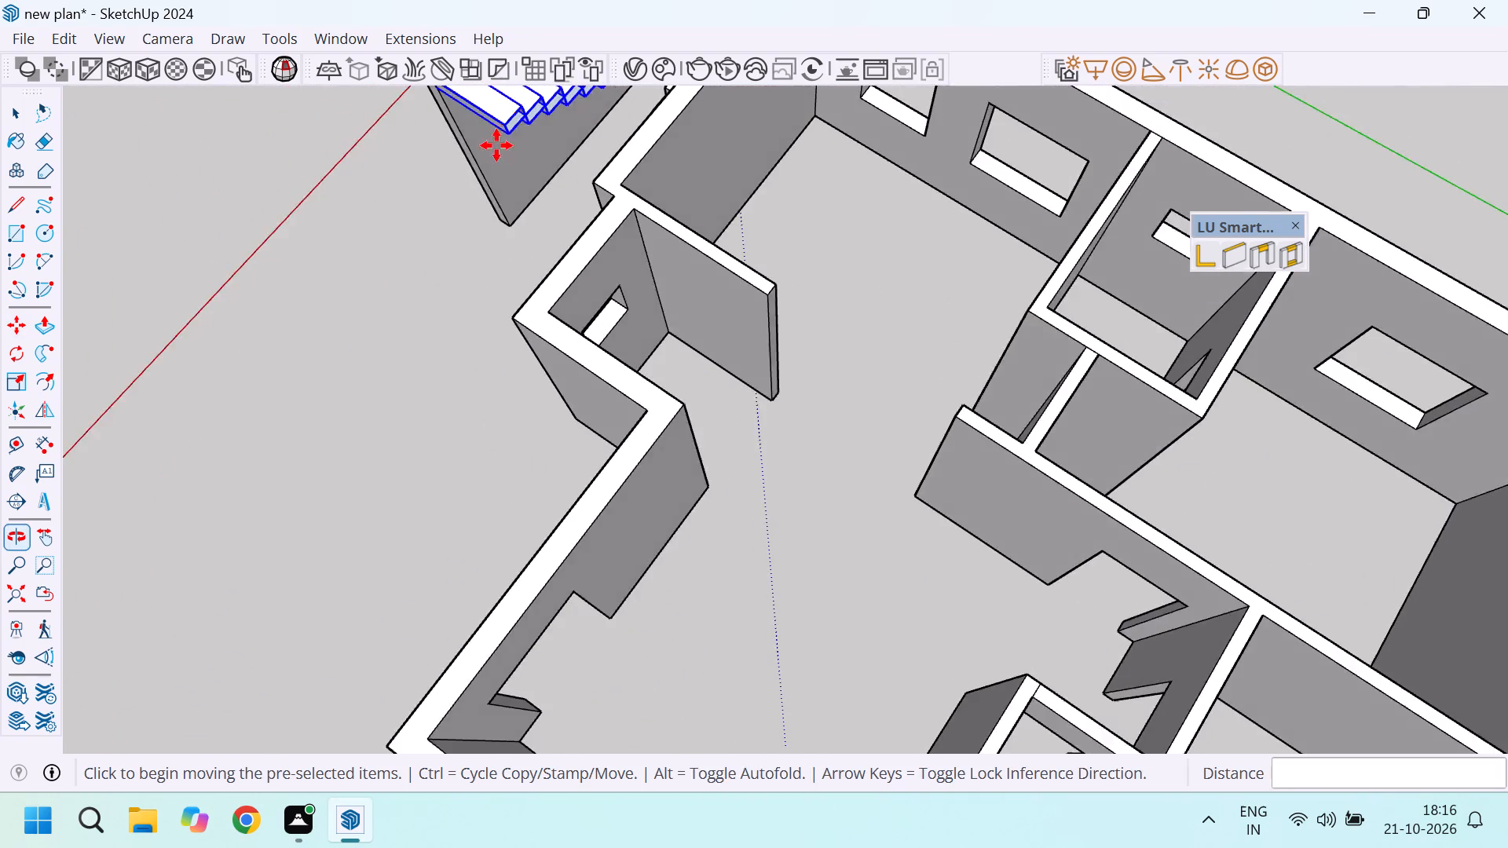
scroll(502, 141, "up", 5)
scroll(554, 297, "up", 4)
scroll(522, 354, "down", 13)
key("space")
scroll(650, 153, "up", 3)
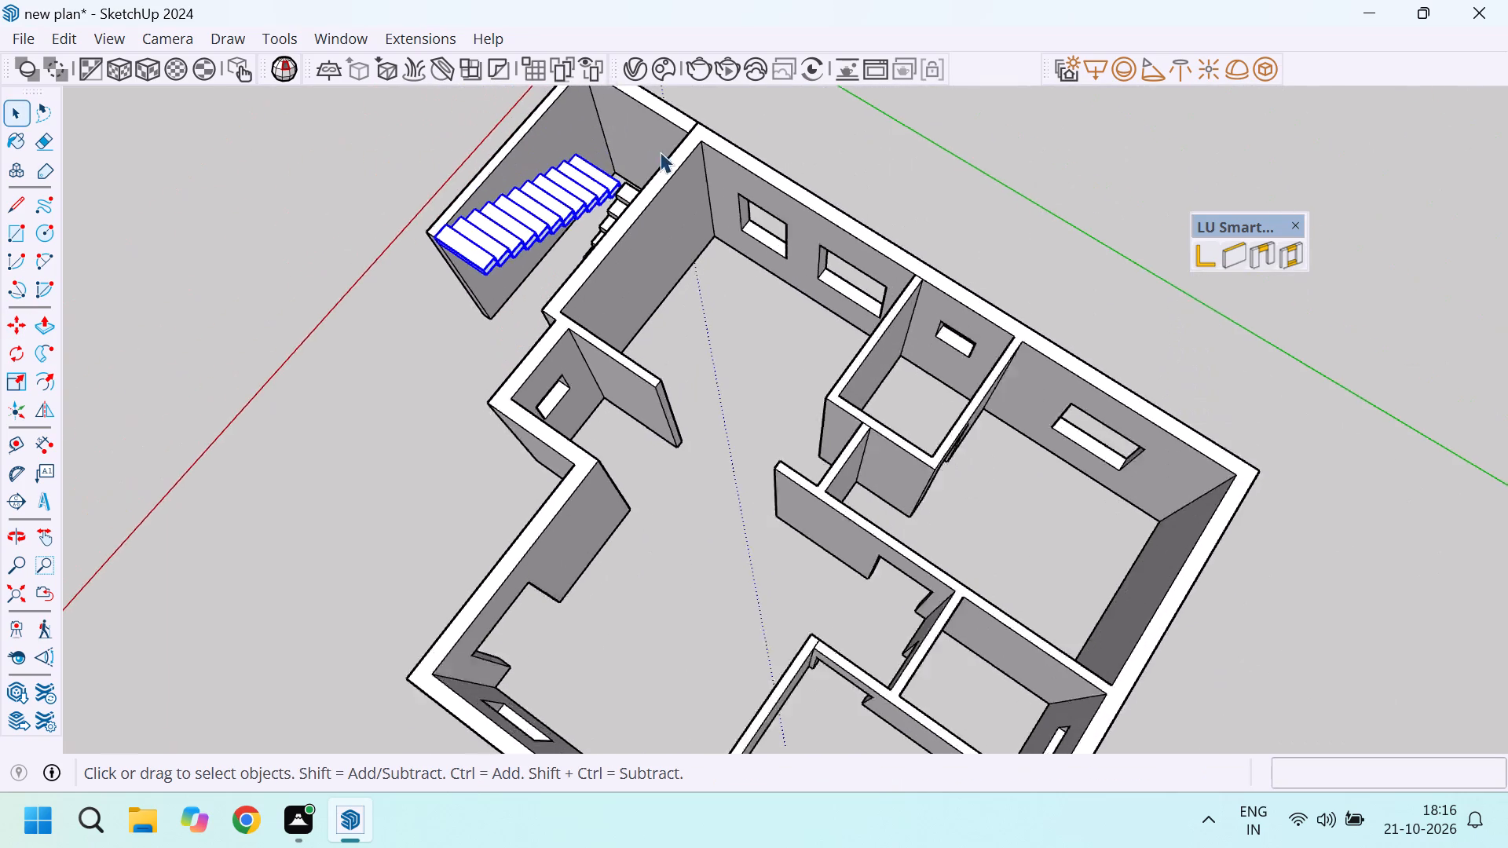
scroll(660, 152, "up", 9)
middle_click_drag(532, 270, 806, 257)
scroll(436, 315, "up", 2)
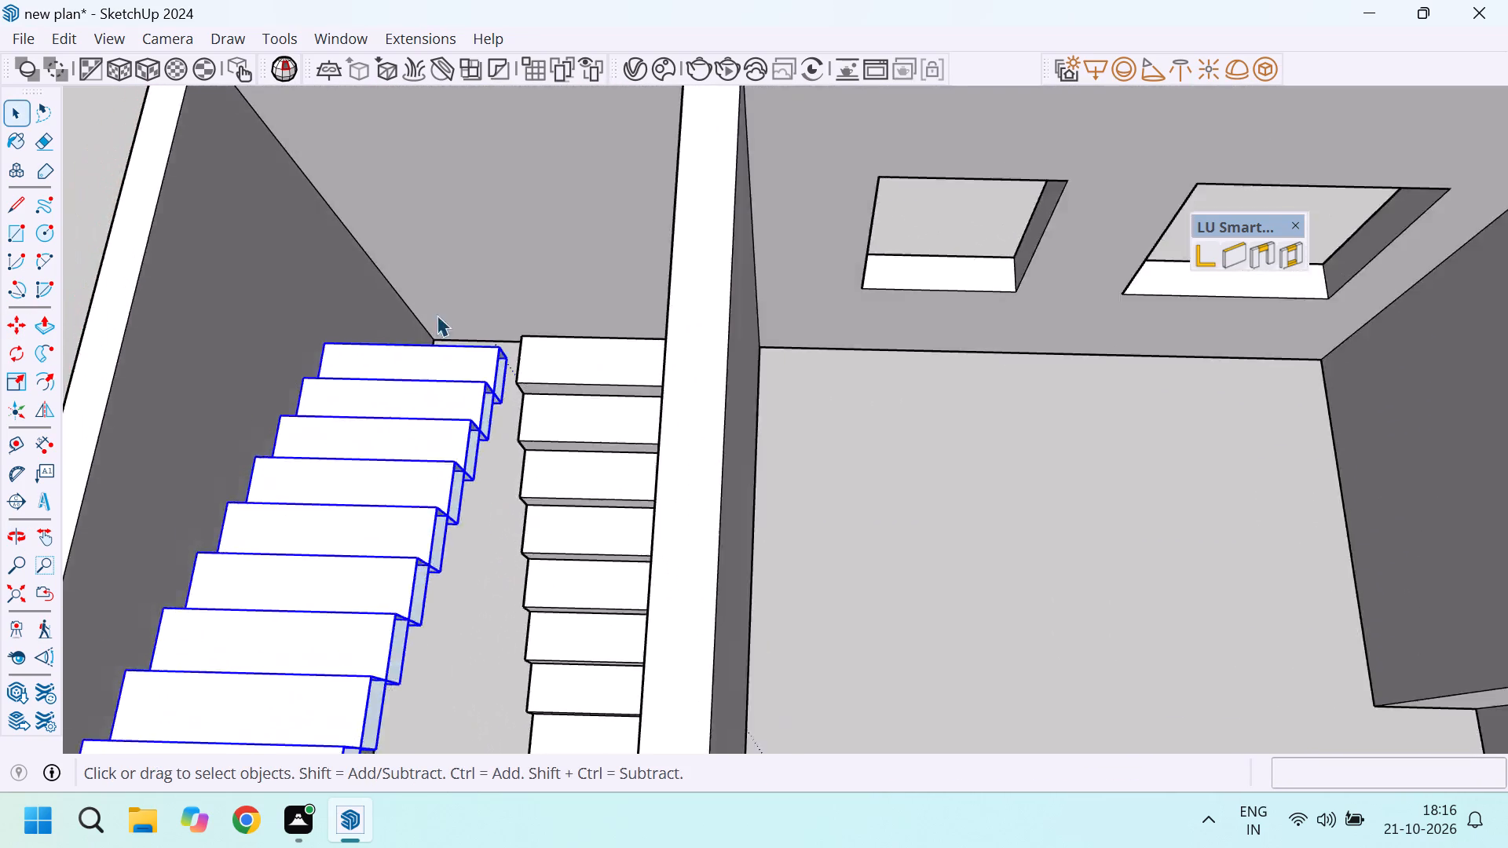
scroll(437, 315, "up", 9)
scroll(663, 417, "down", 5)
middle_click_drag(551, 439, 908, 354)
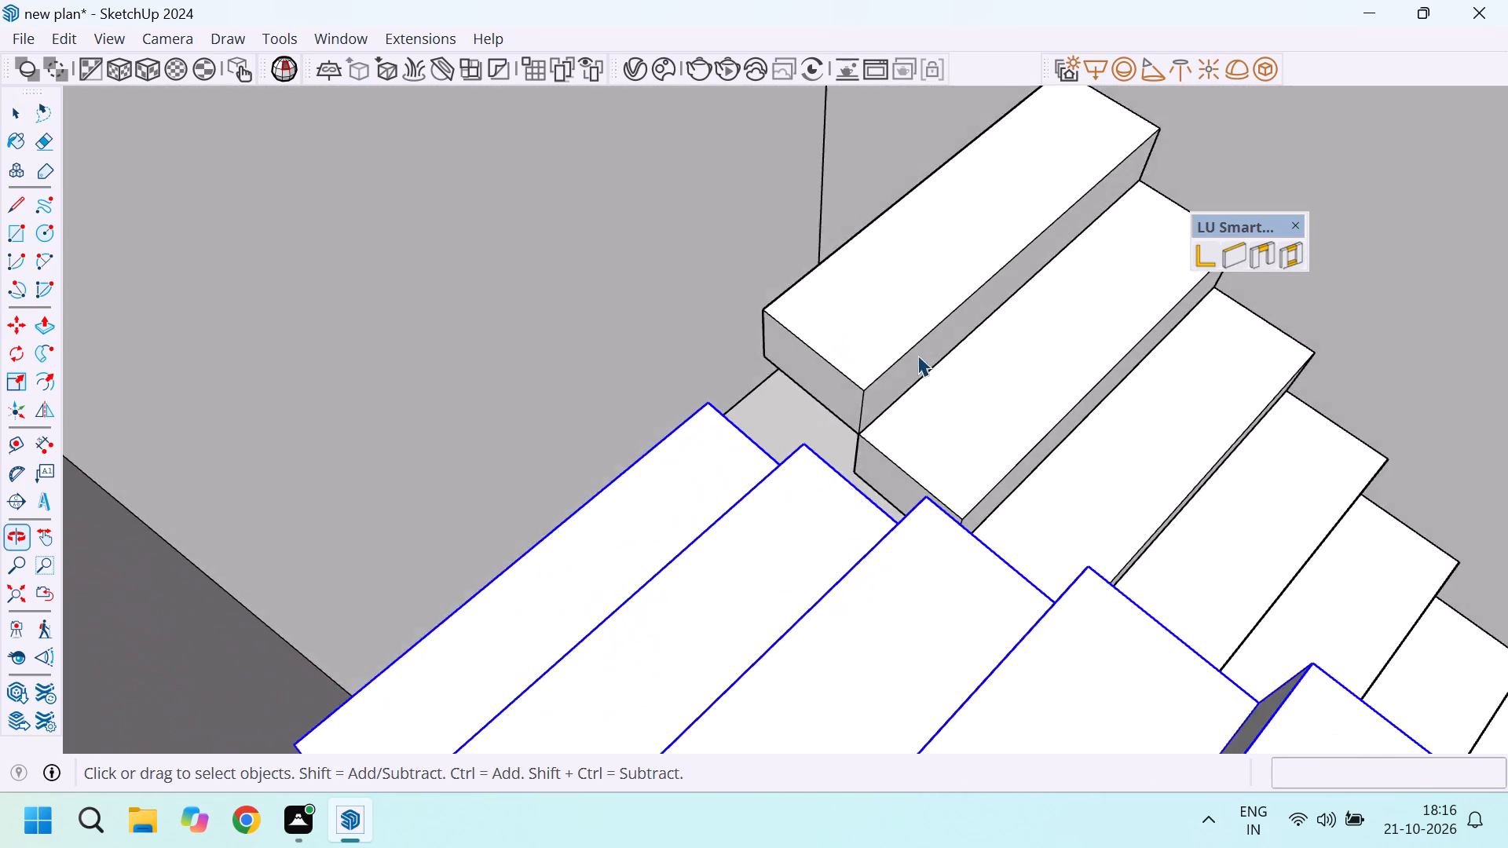
scroll(932, 349, "down", 5)
middle_click_drag(816, 397, 1232, 495)
scroll(928, 386, "down", 5)
scroll(899, 385, "up", 5)
scroll(897, 397, "down", 12)
middle_click_drag(885, 412, 935, 431)
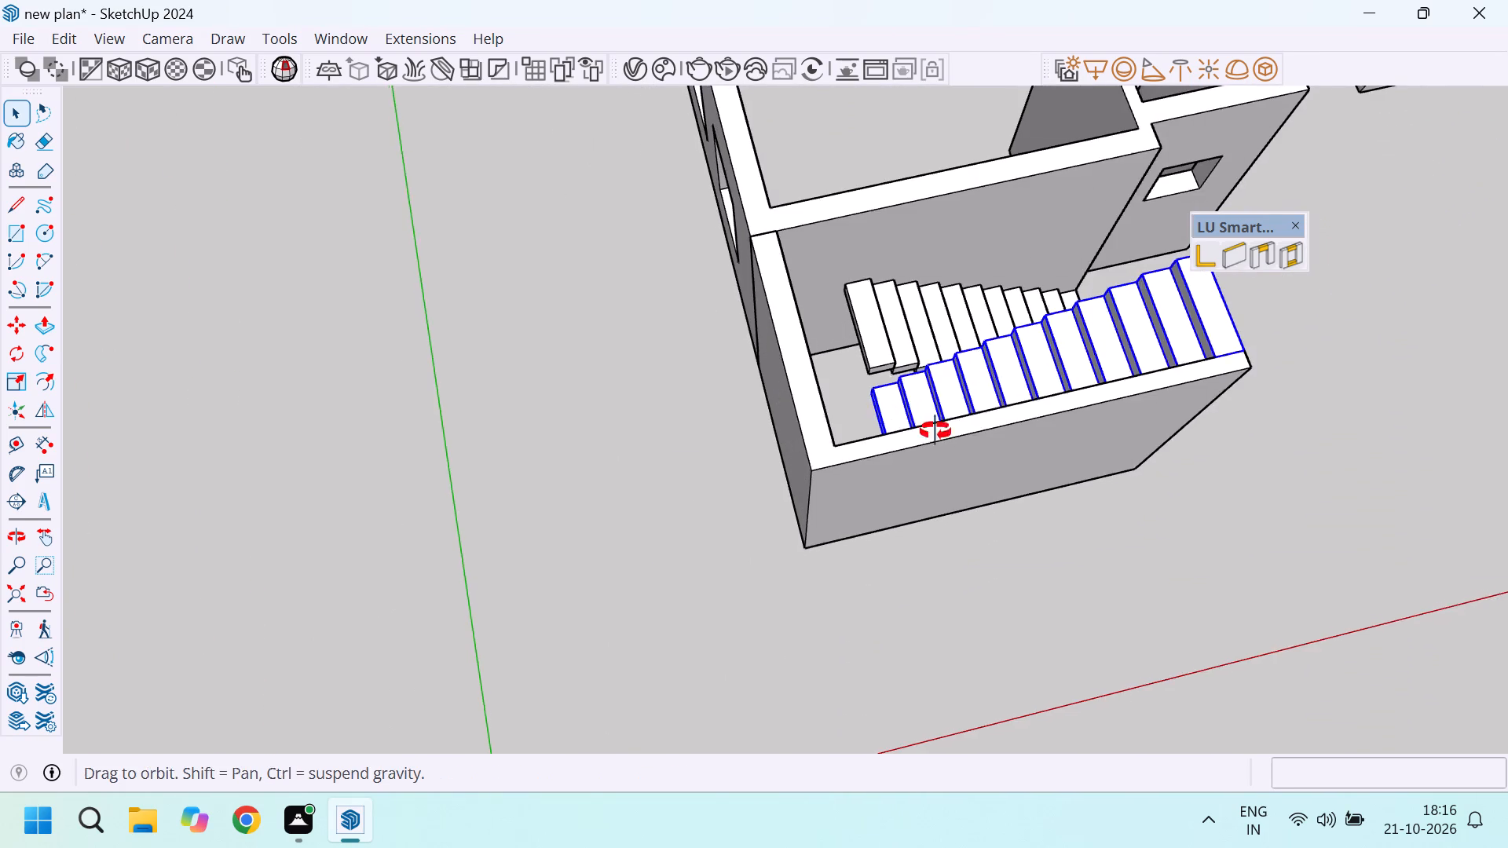
middle_click_drag(935, 431, 1215, 426)
scroll(942, 367, "down", 5)
middle_click_drag(888, 406, 1037, 412)
middle_click(1004, 417)
scroll(839, 325, "up", 7)
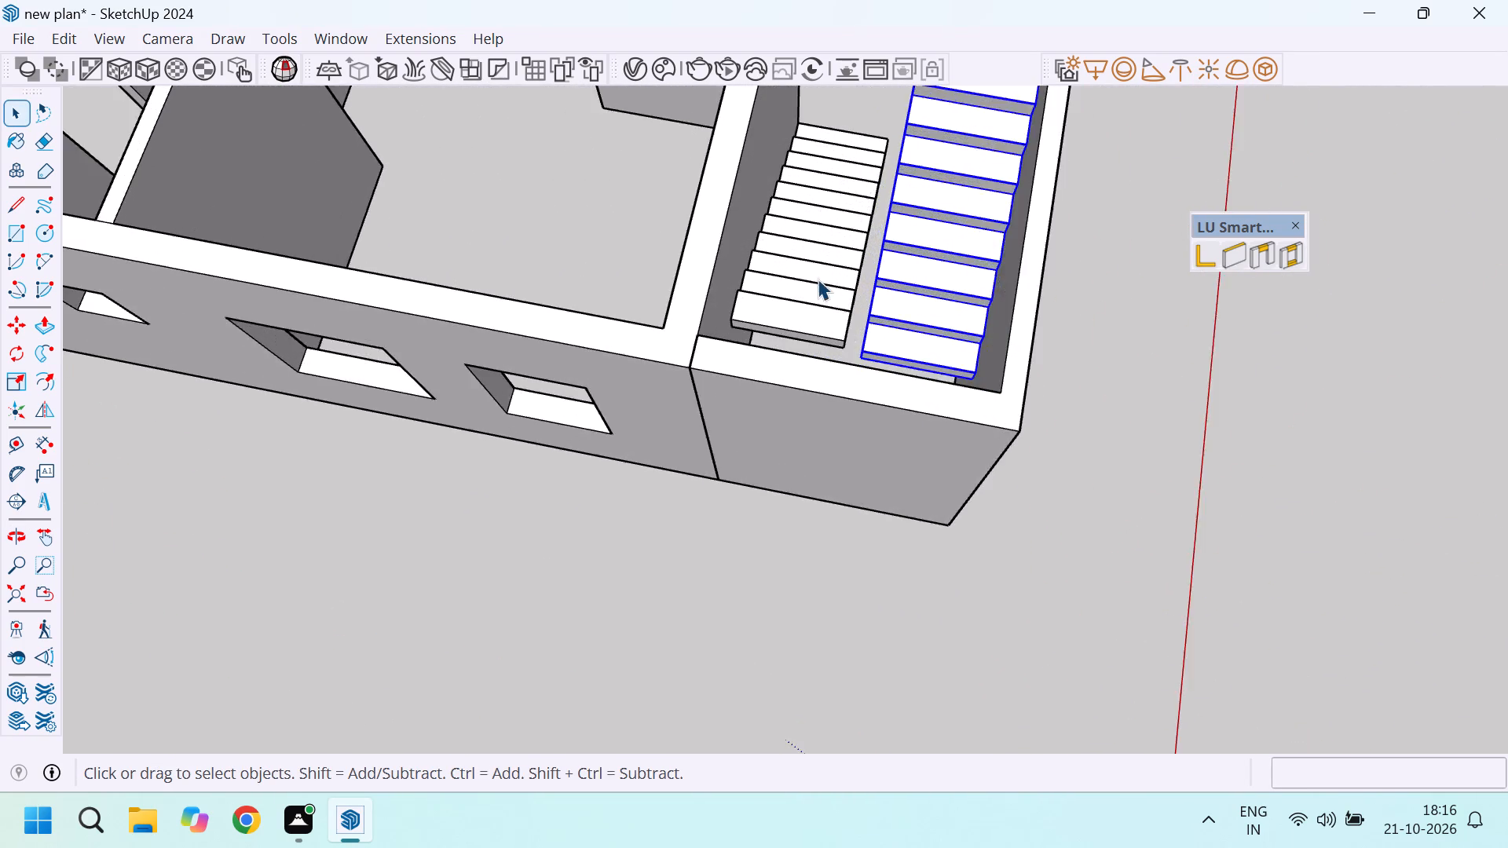
scroll(818, 279, "up", 10)
middle_click_drag(877, 454, 467, 364)
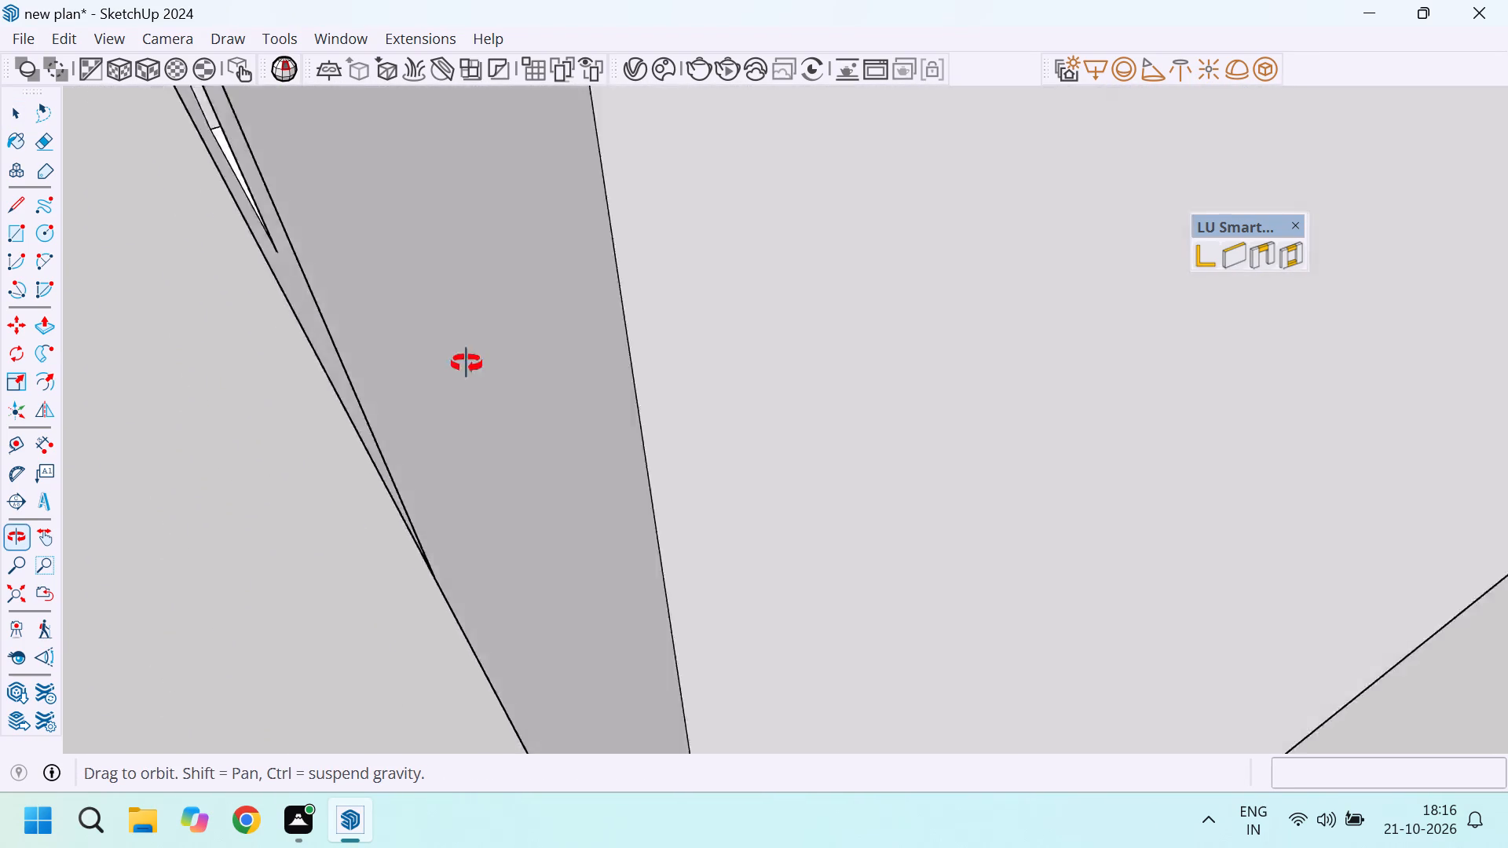
middle_click_drag(467, 364, 323, 382)
scroll(685, 450, "up", 4)
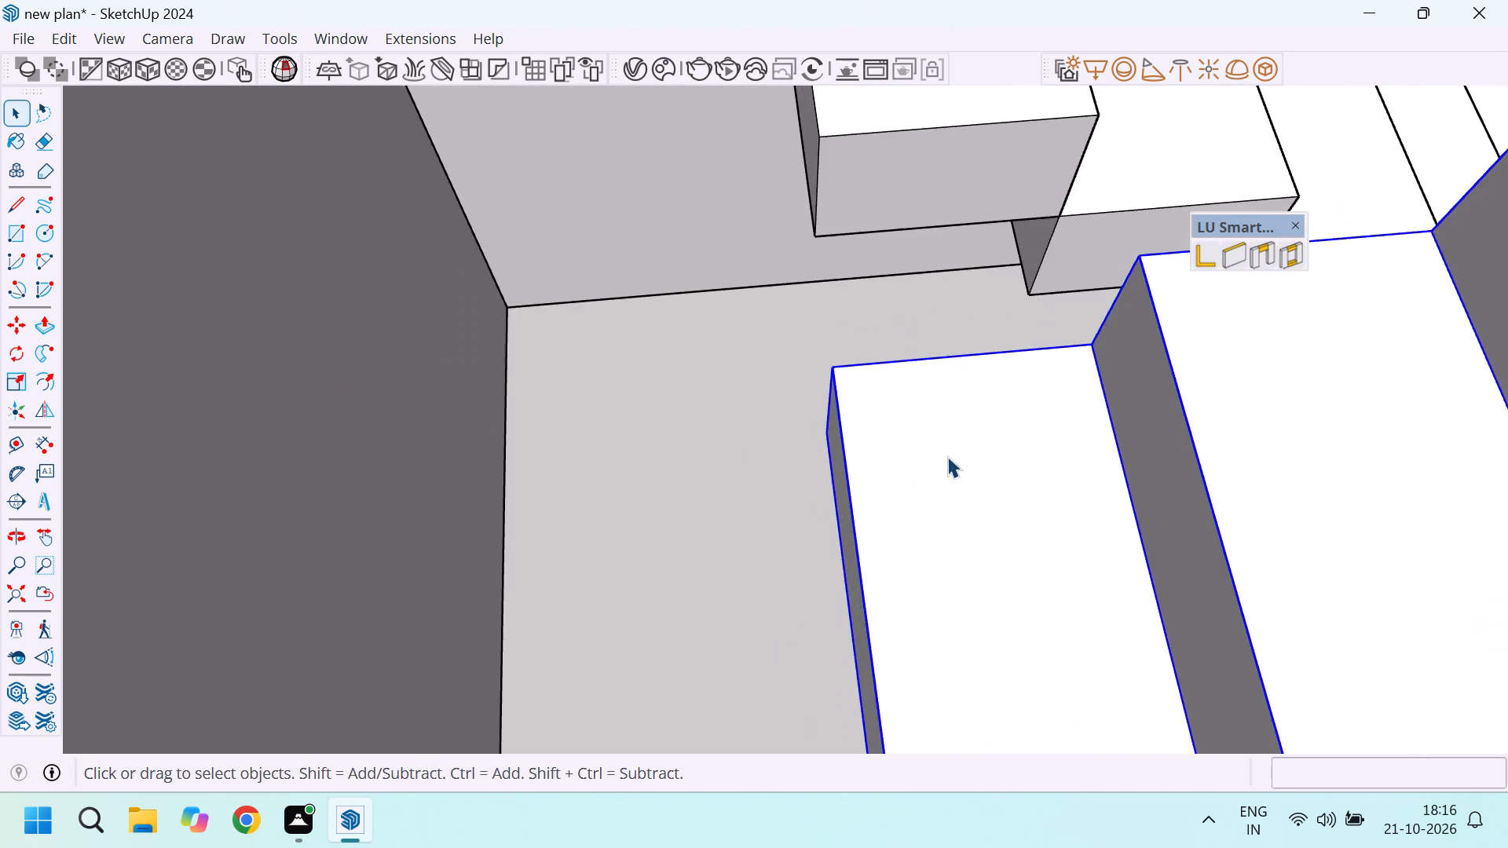
scroll(749, 369, "down", 4)
middle_click_drag(952, 464, 798, 451)
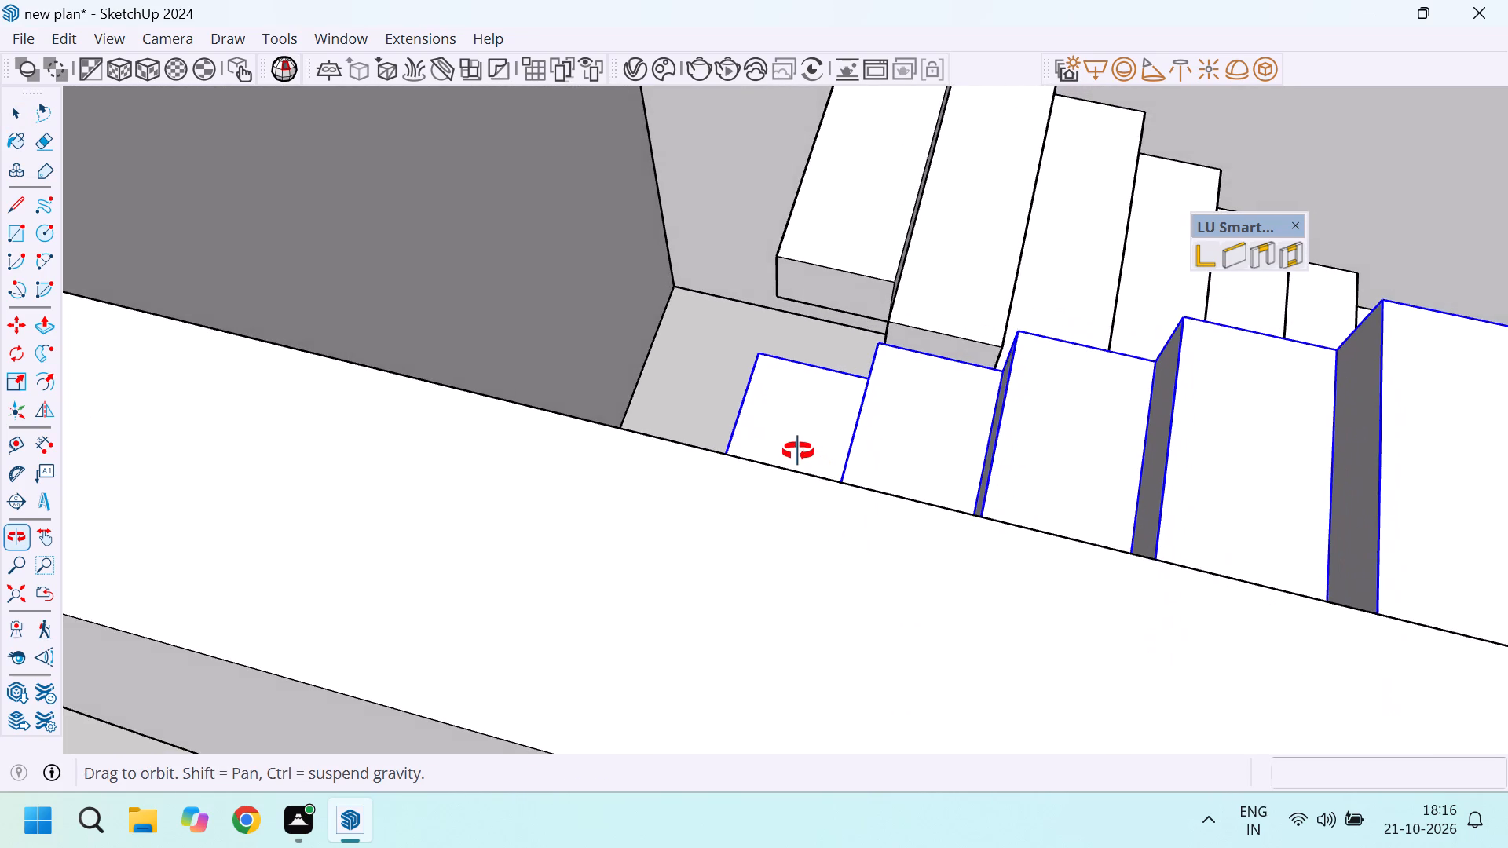
middle_click_drag(798, 451, 878, 454)
scroll(819, 331, "down", 4)
scroll(820, 365, "up", 4)
scroll(821, 359, "down", 4)
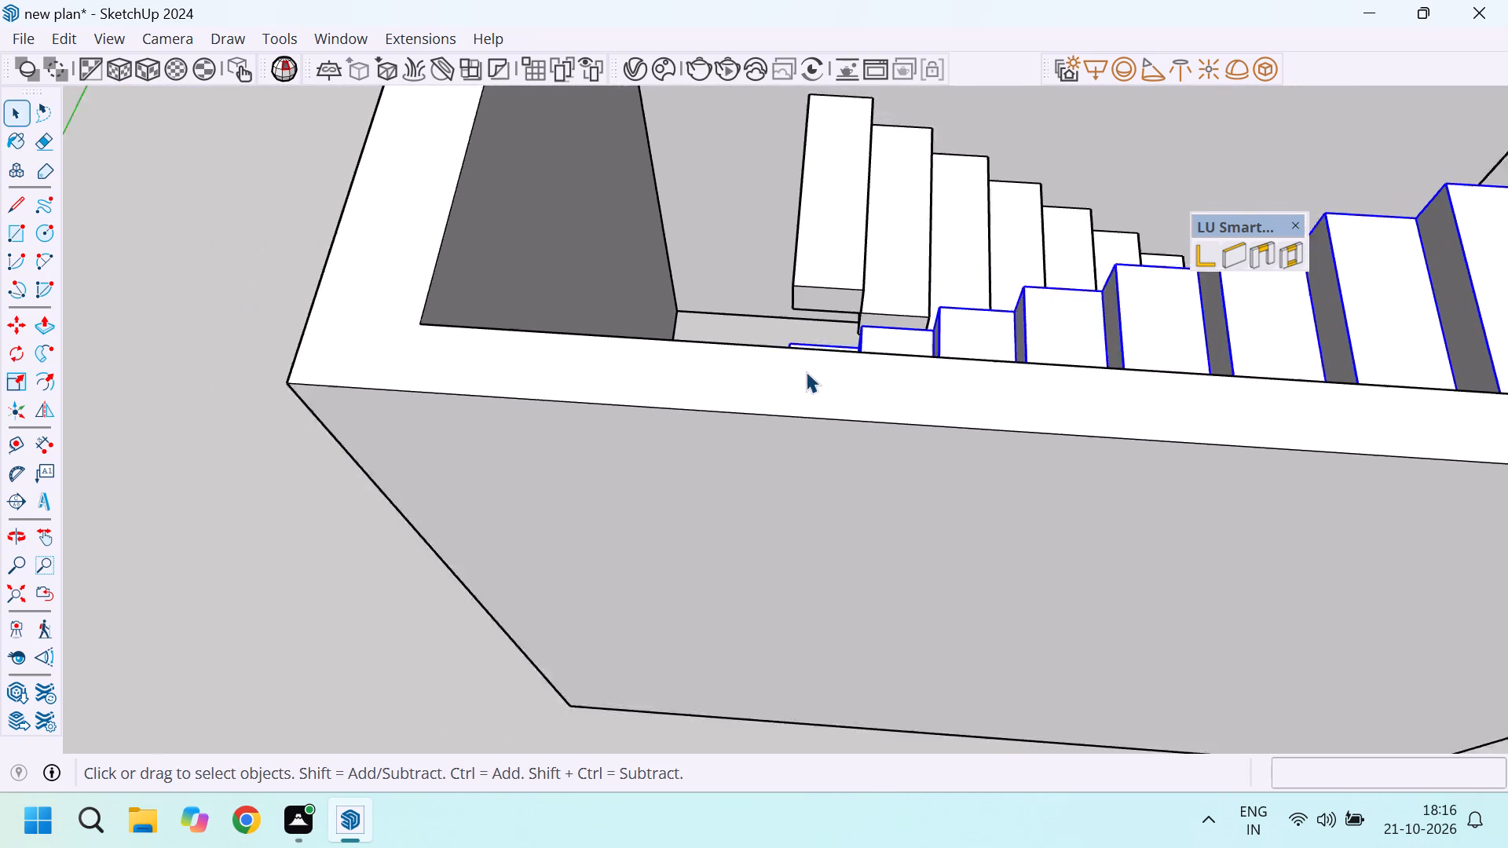
scroll(806, 371, "down", 7)
Delete the lowest step of the mirrored flight, at the end nearest the first flight's top.
left_click(430, 488)
scroll(766, 346, "up", 4)
left_click(792, 380)
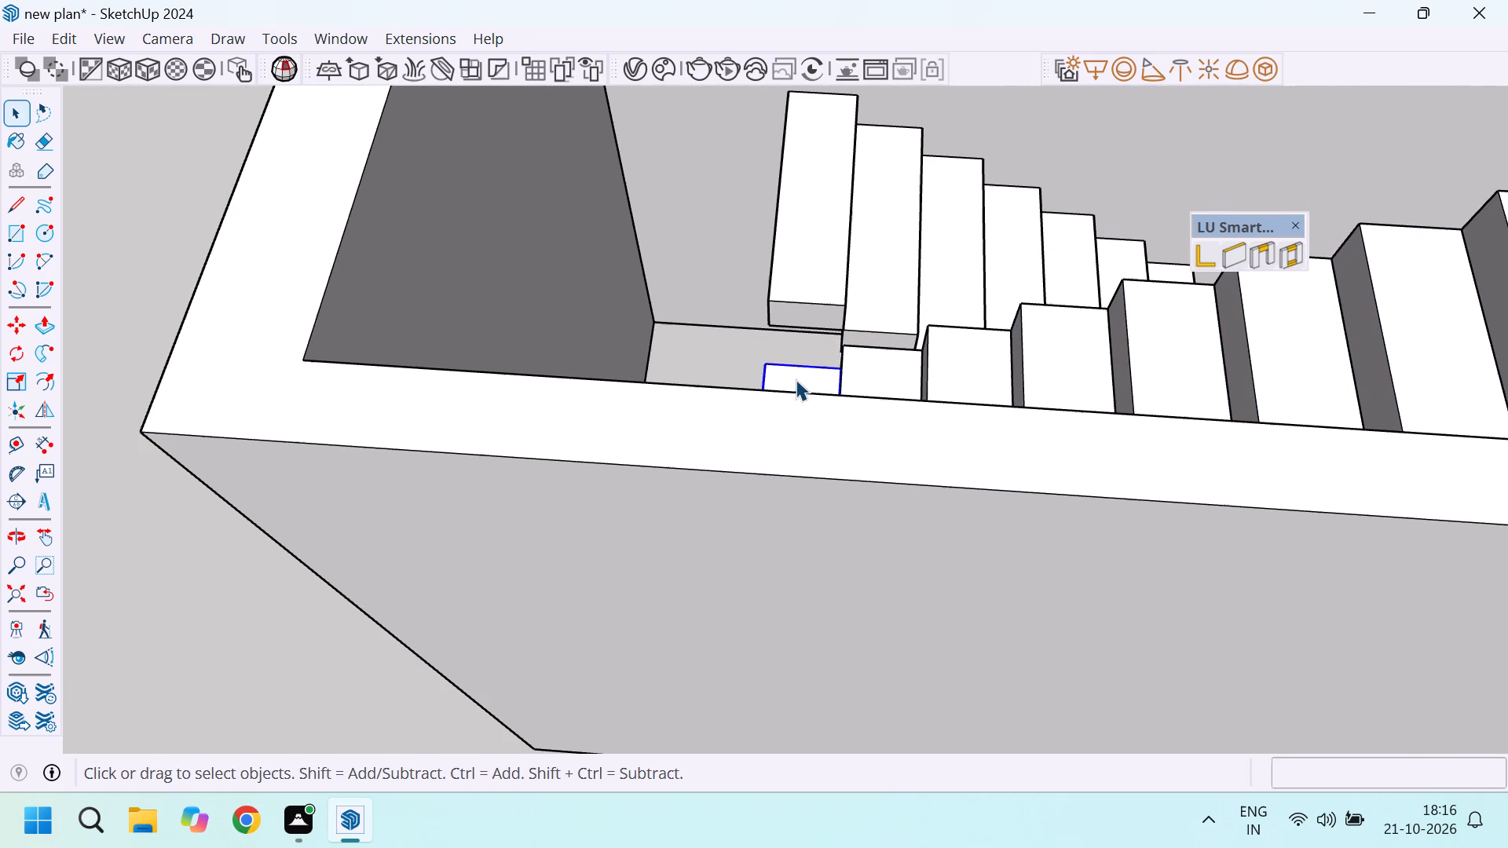
scroll(794, 379, "down", 1)
key("Delete")
Make the topmost step of the first flight a unique component.
scroll(756, 261, "down", 3)
scroll(752, 290, "up", 4)
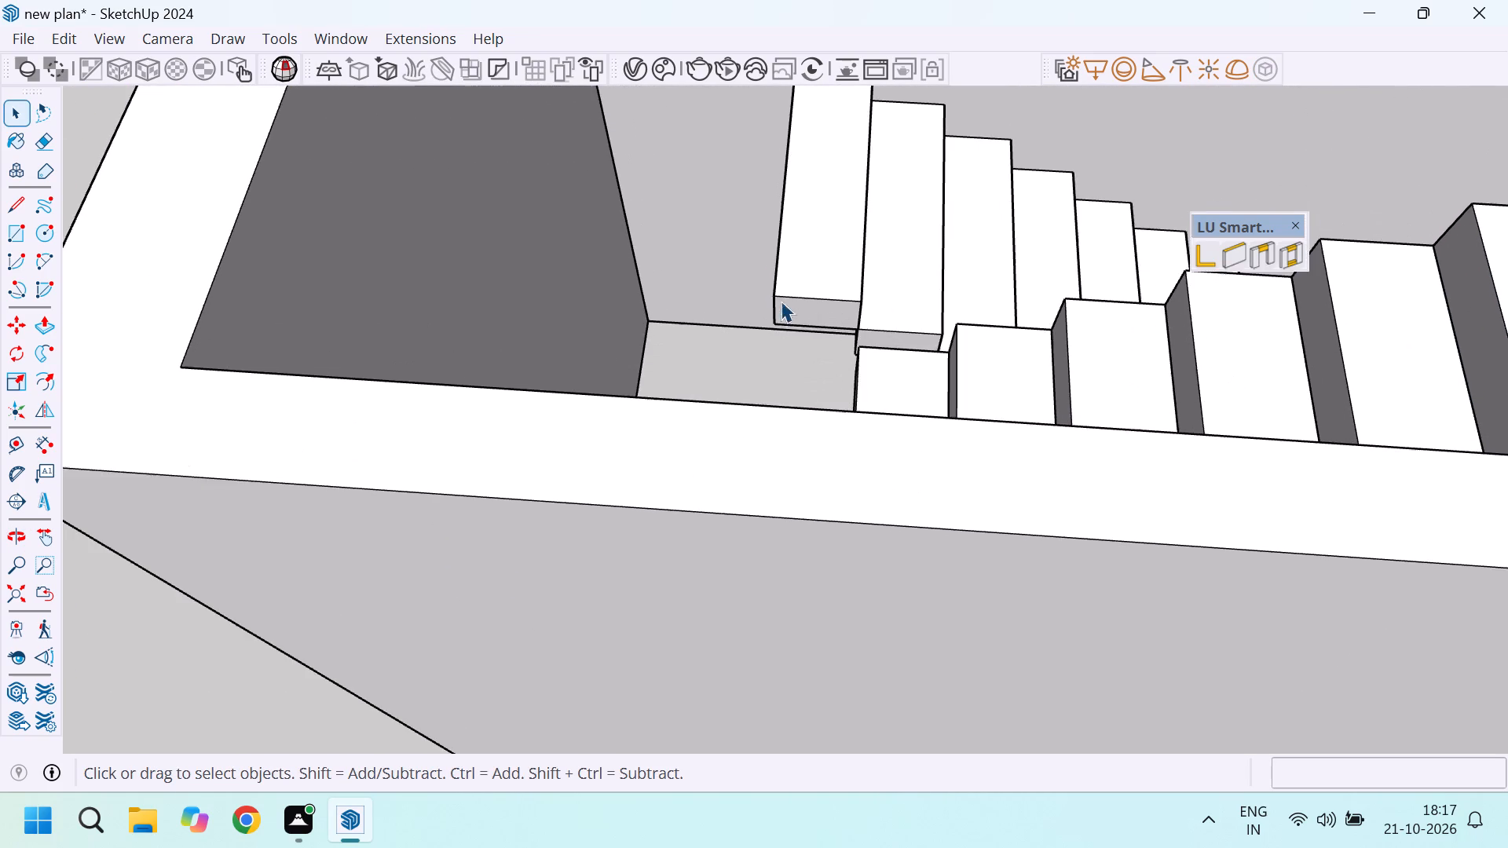
scroll(805, 302, "down", 3)
scroll(807, 218, "down", 3)
middle_click_drag(847, 310, 656, 397)
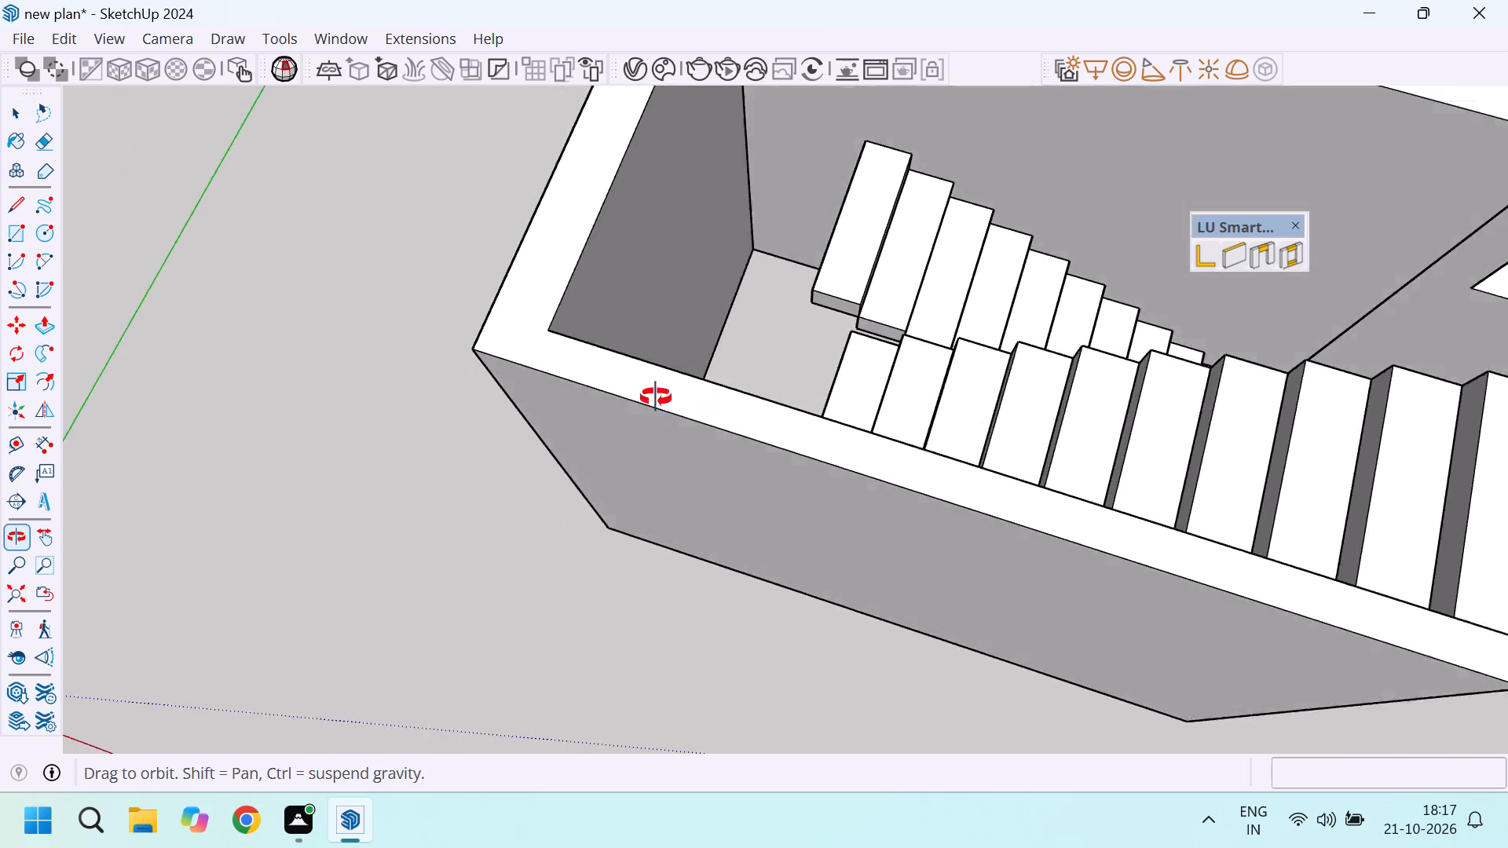
middle_click_drag(656, 397, 498, 325)
scroll(876, 380, "up", 9)
scroll(946, 289, "up", 3)
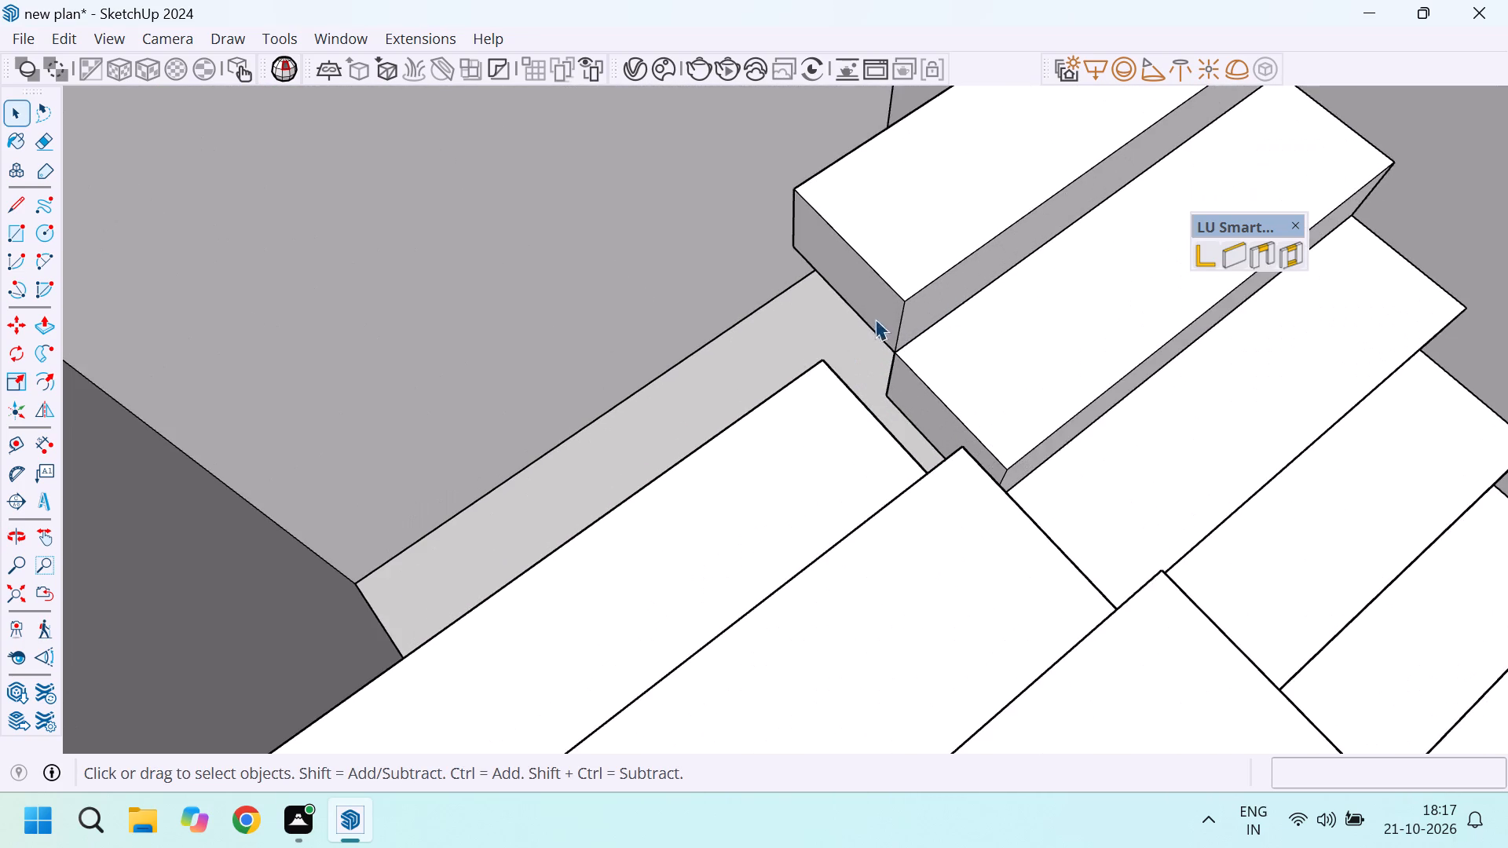
scroll(883, 324, "up", 3)
scroll(884, 338, "down", 3)
middle_click_drag(888, 376, 1126, 414)
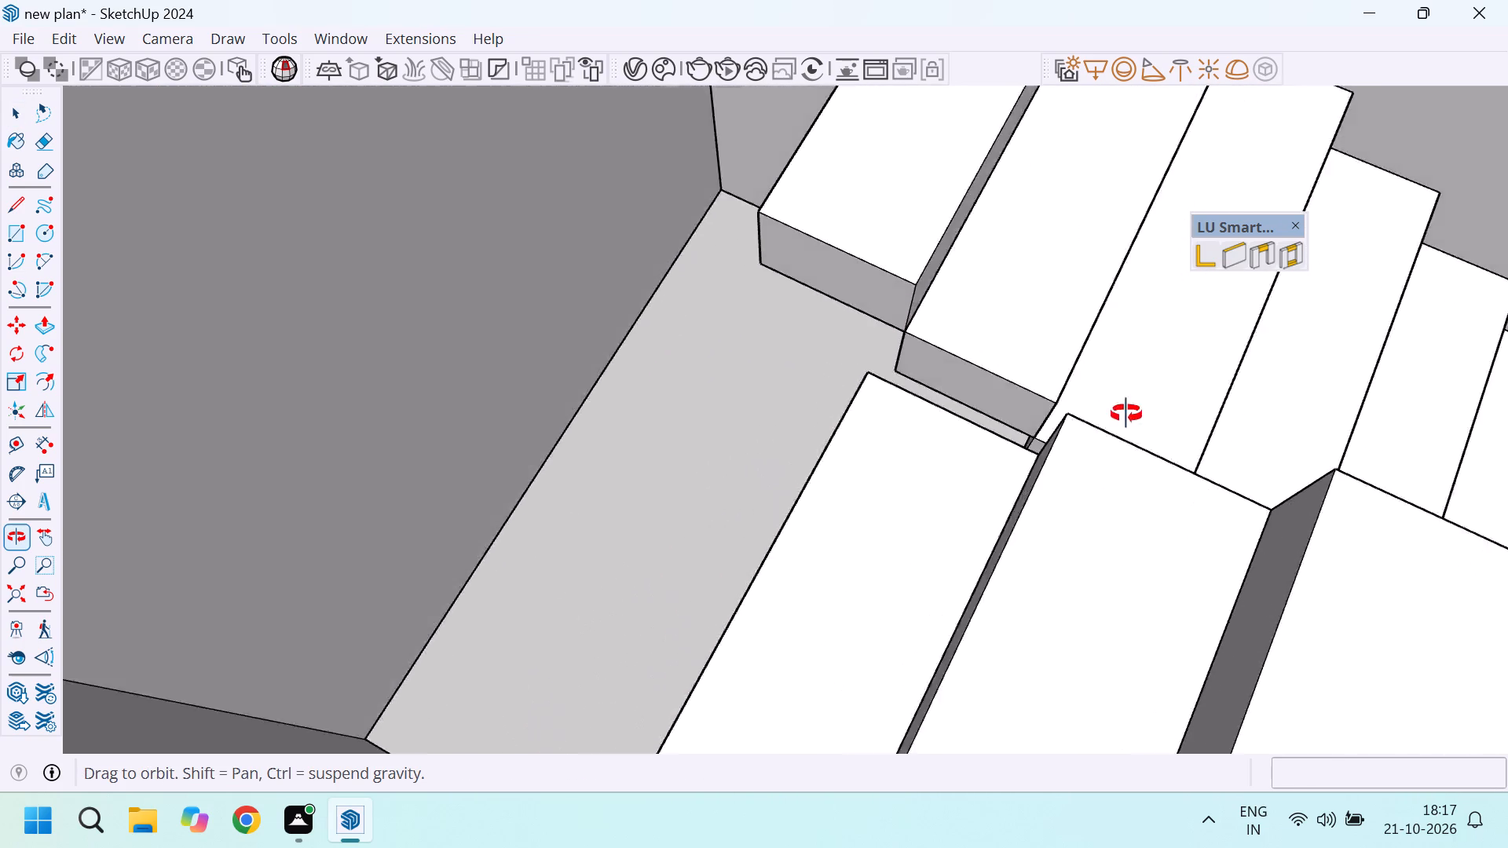
middle_click_drag(1126, 414, 913, 415)
middle_click(913, 415)
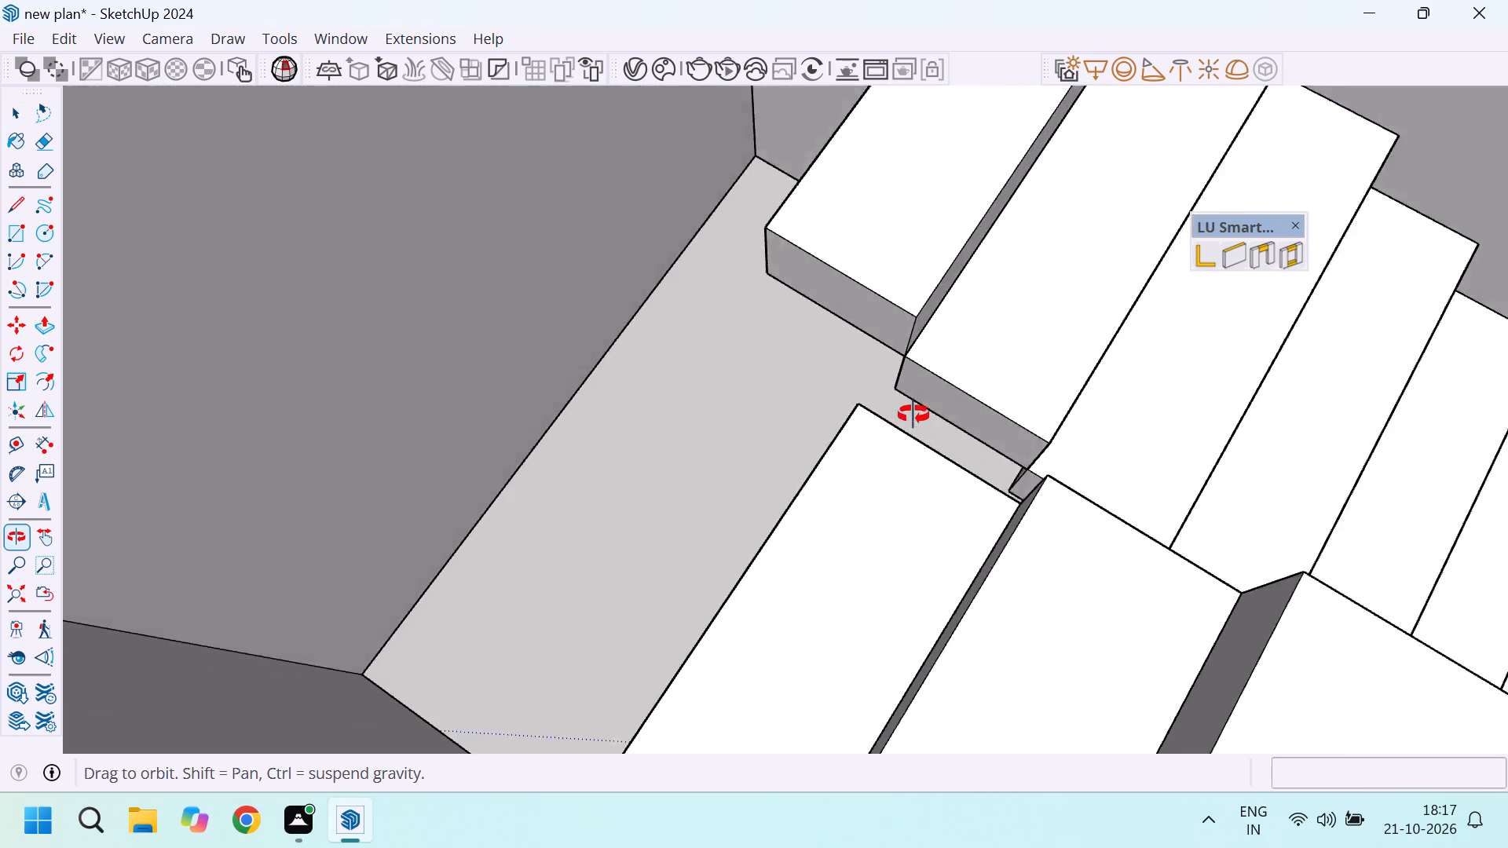
scroll(914, 384, "down", 3)
left_click(864, 312)
right_click(873, 304)
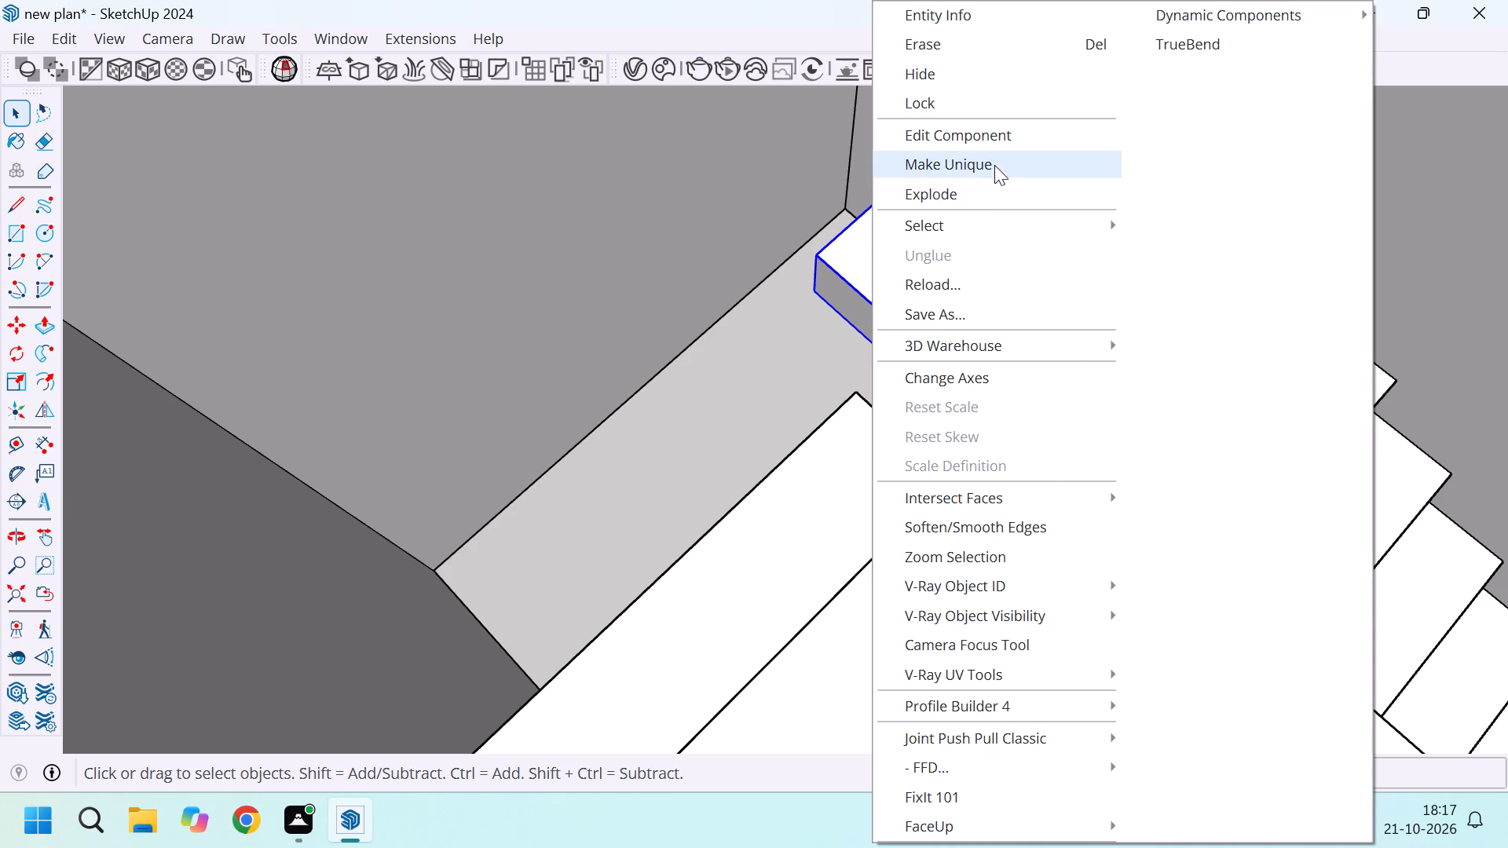
left_click(994, 165)
Open the unique top step and push/pull its short end face out 3' 6" toward the outer porch wall.
scroll(873, 313, "up", 3)
triple_click(885, 314)
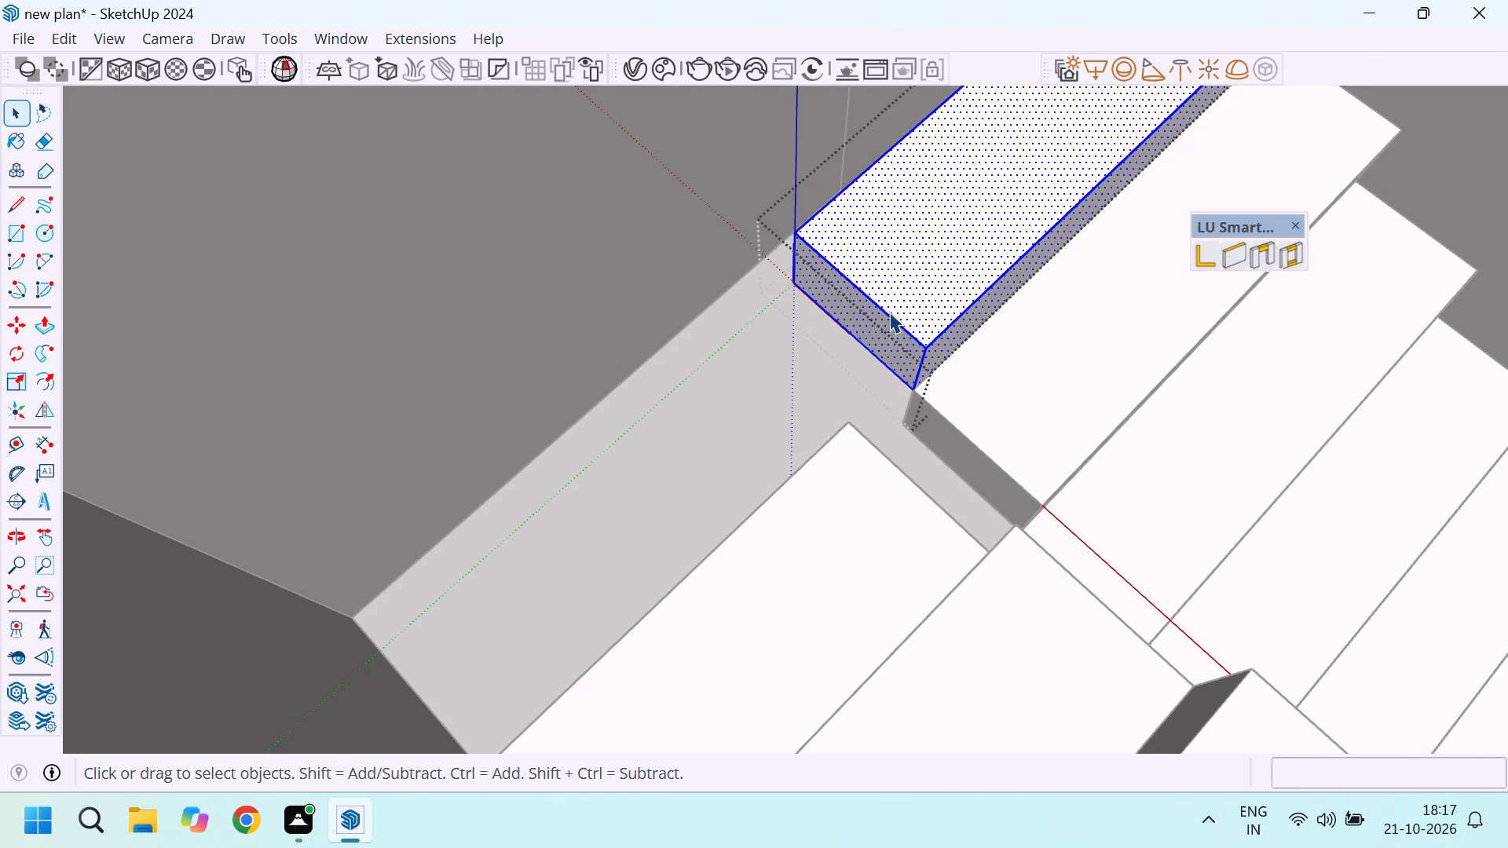
scroll(889, 312, "down", 2)
left_click(873, 332)
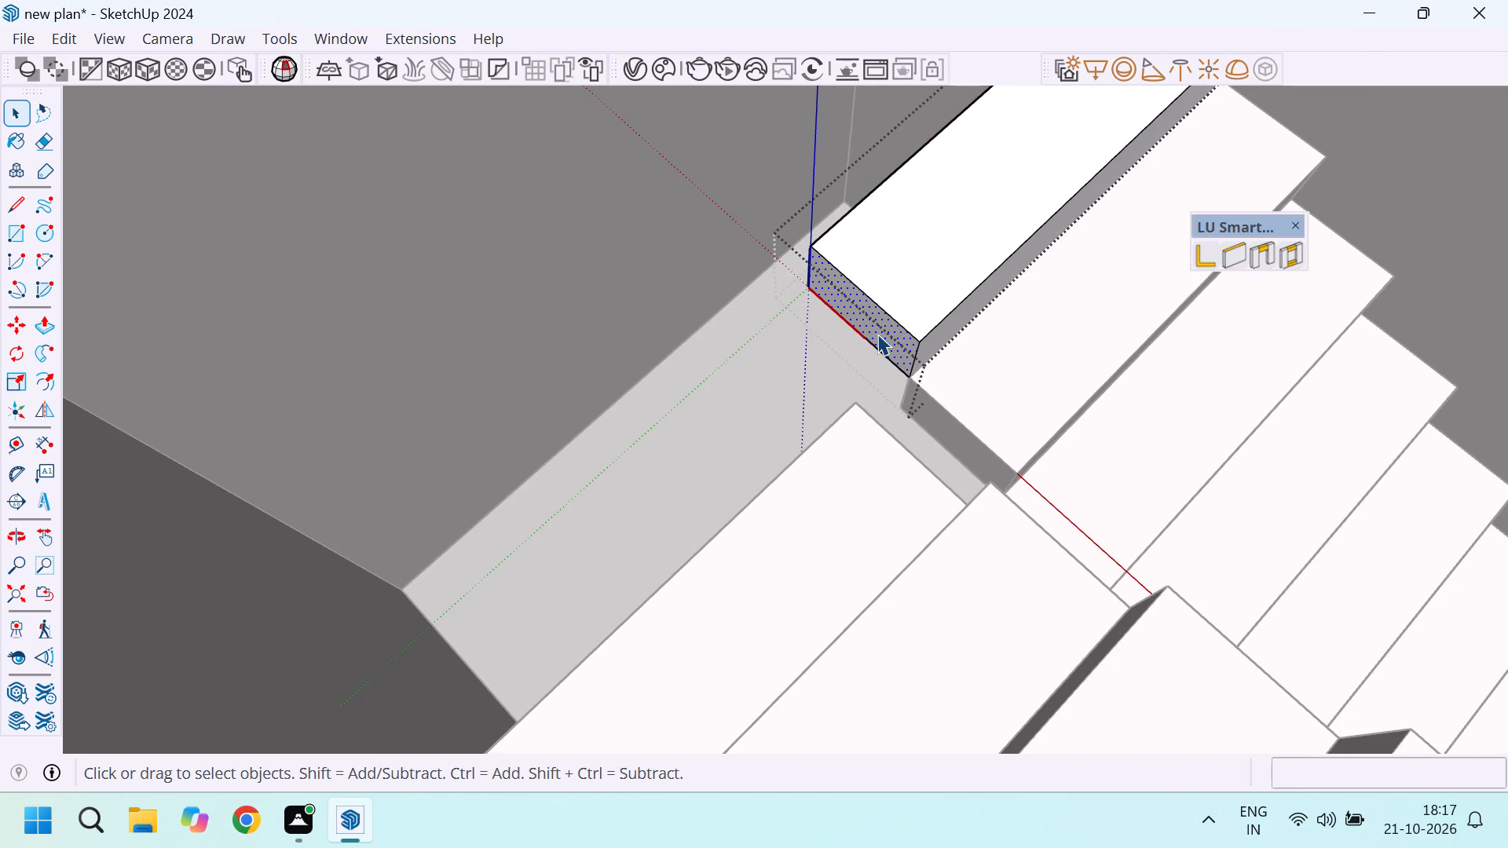
key("p")
left_click(877, 334)
scroll(877, 334, "down", 5)
scroll(765, 443, "down", 4)
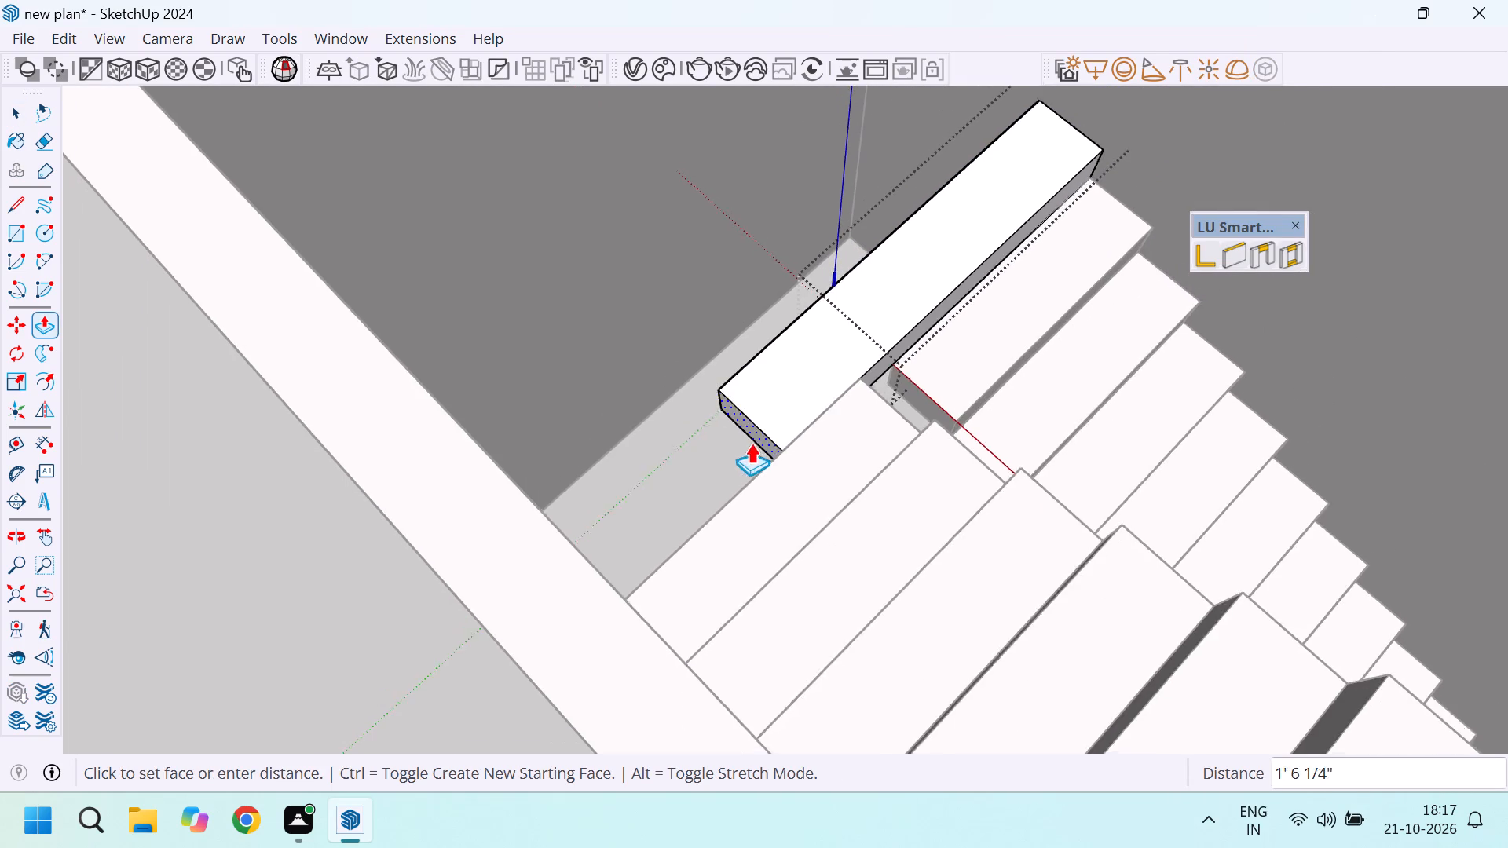
middle_click_drag(713, 449, 529, 494)
scroll(527, 491, "up", 5)
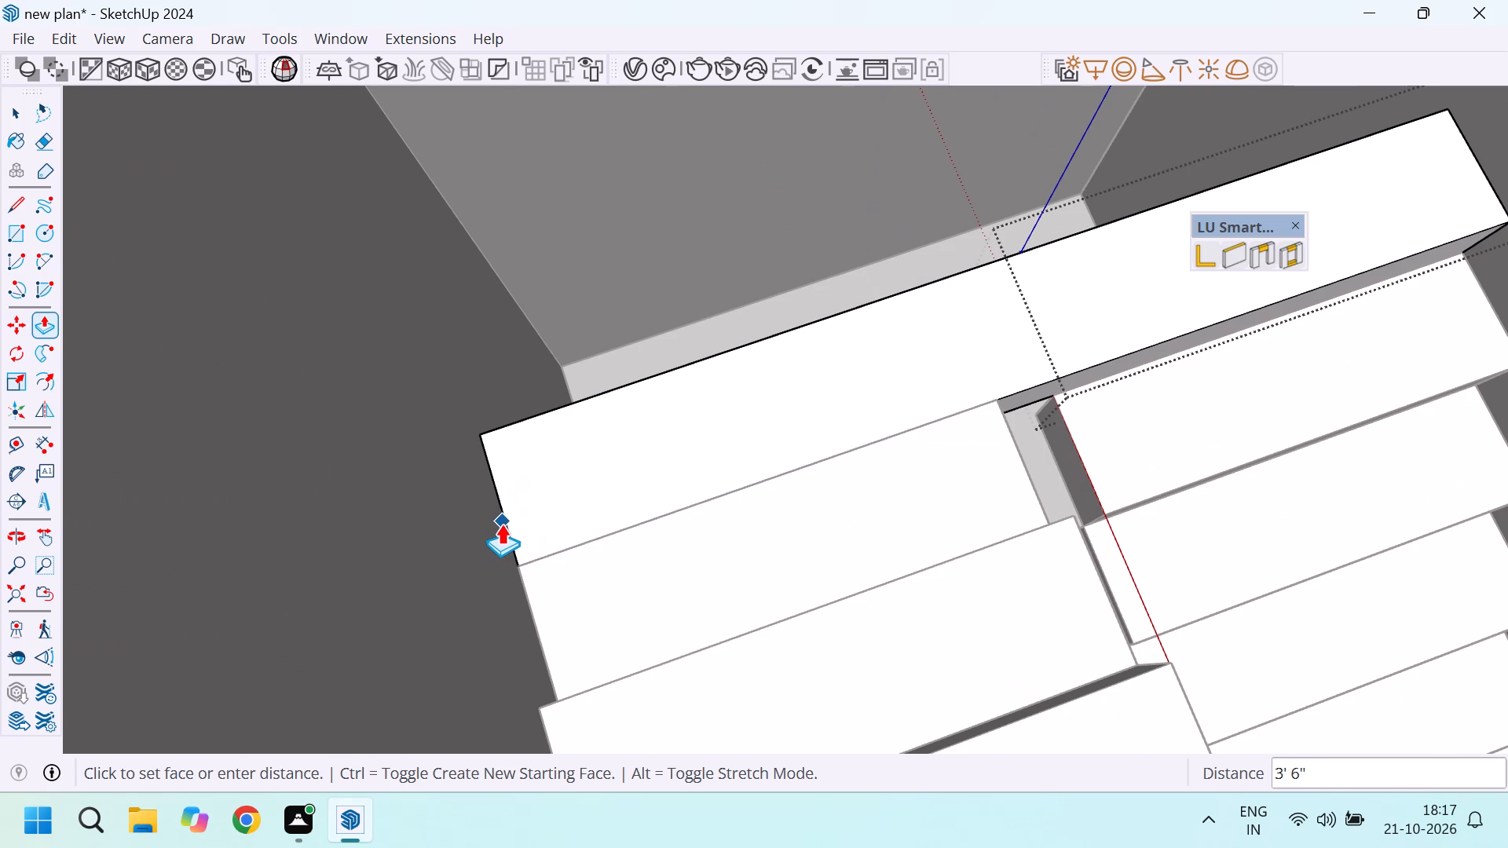
left_click(501, 524)
Push/pull the long outer face of the widened top step 2' 3" to the porch's end wall to form the landing.
scroll(572, 449, "down", 6)
middle_click_drag(803, 385, 1101, 418)
scroll(727, 347, "up", 5)
middle_click_drag(727, 419, 1205, 382)
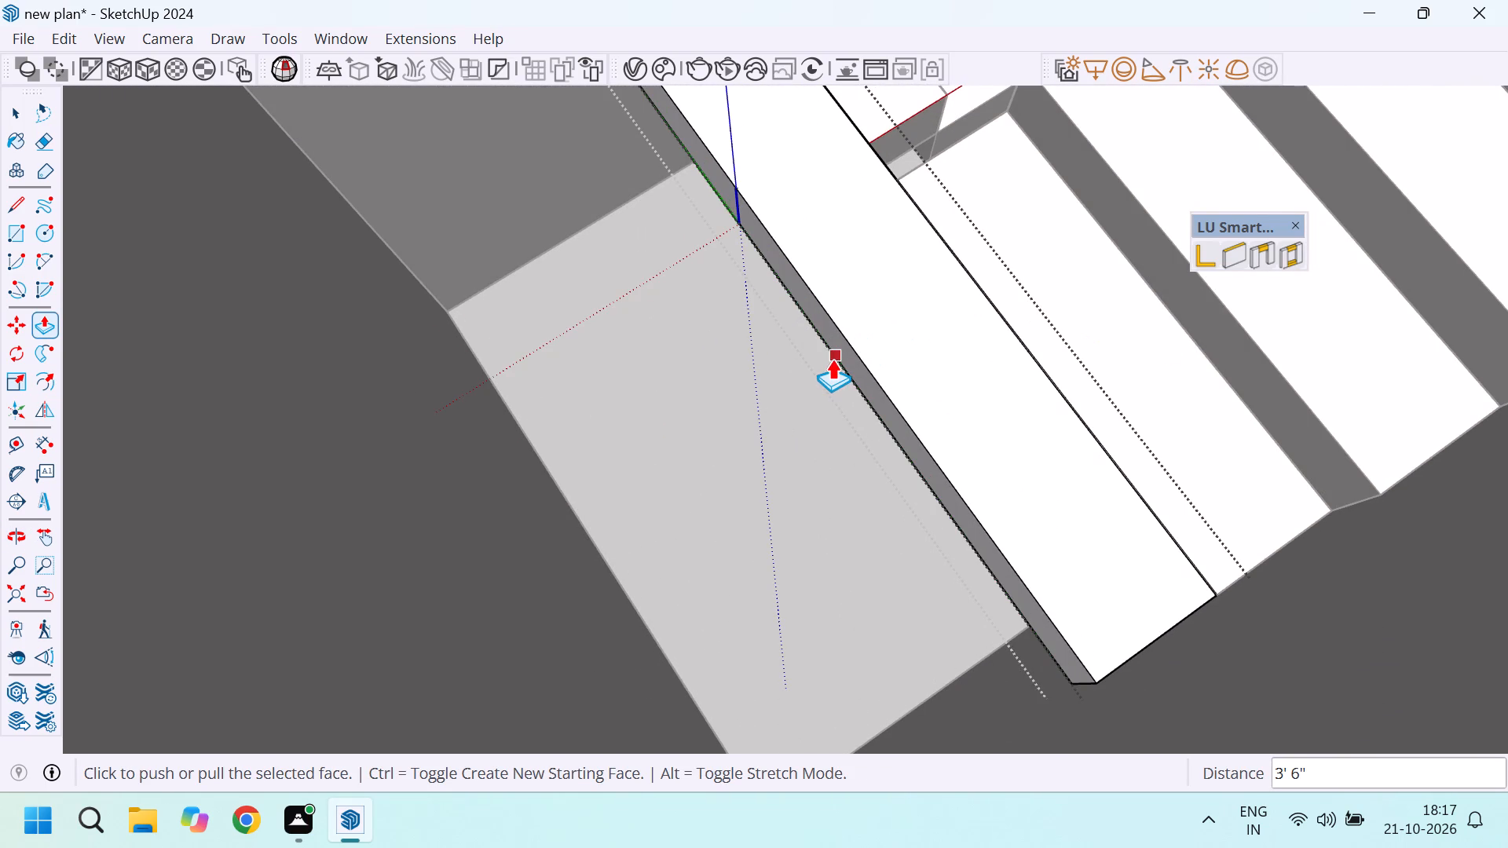
scroll(830, 357, "up", 4)
middle_click_drag(871, 403, 953, 343)
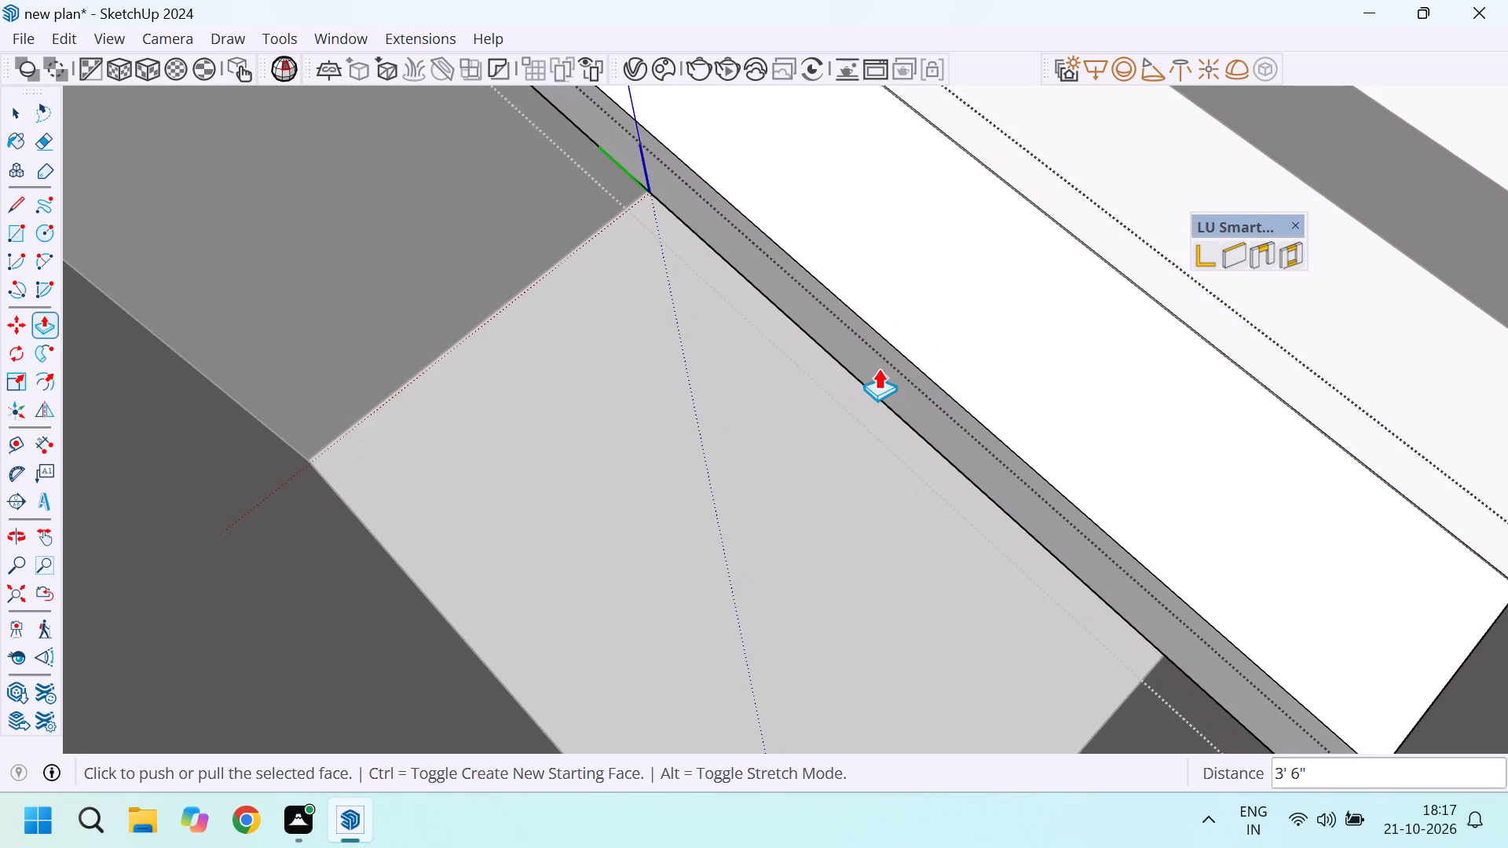
scroll(873, 365, "up", 6)
scroll(878, 371, "down", 4)
key("space")
left_click(873, 374)
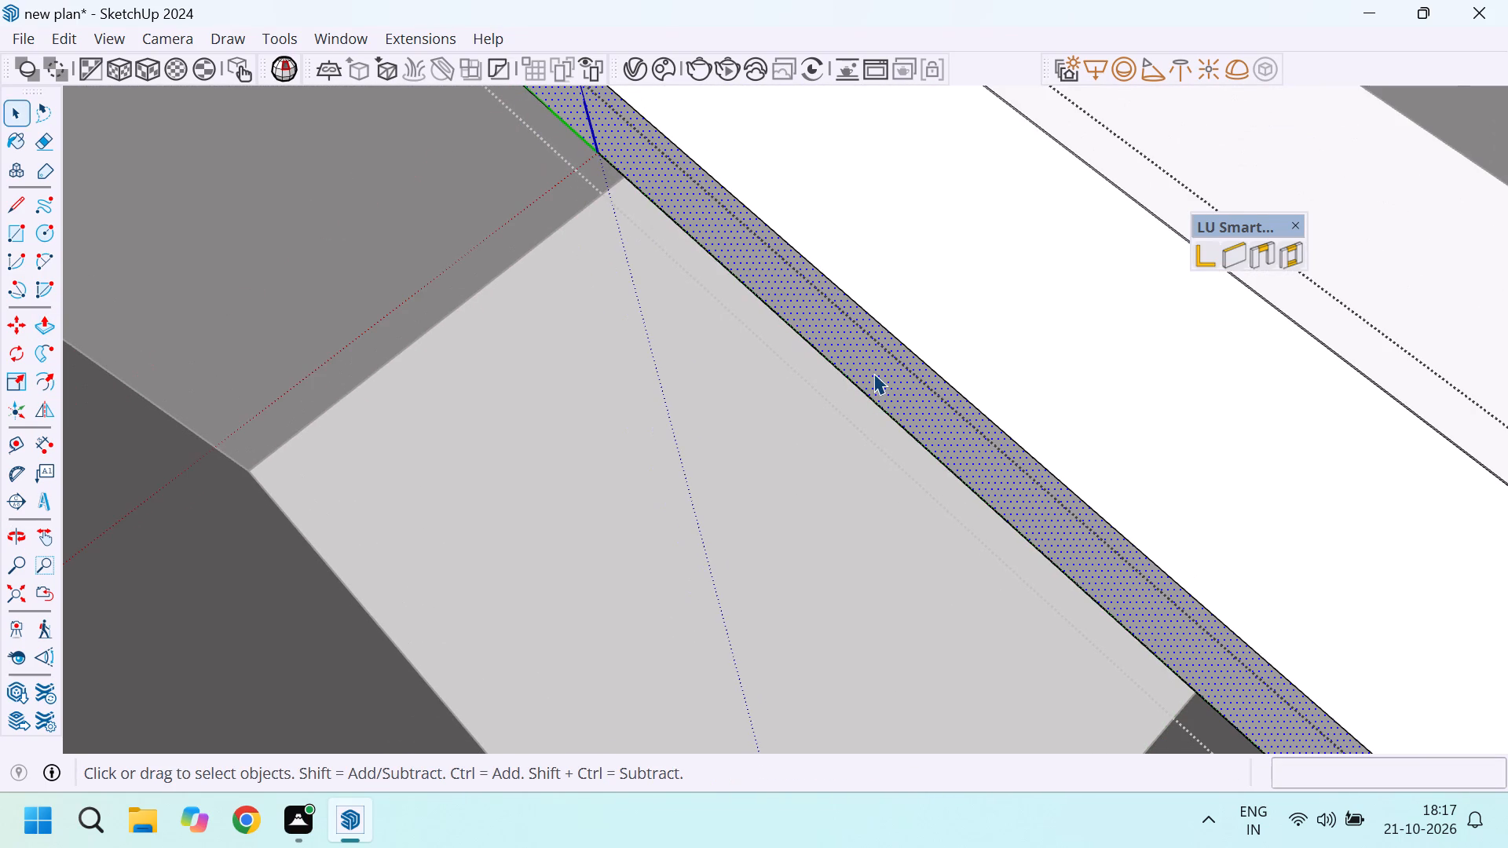
key("p")
left_click(873, 373)
scroll(700, 319, "down", 13)
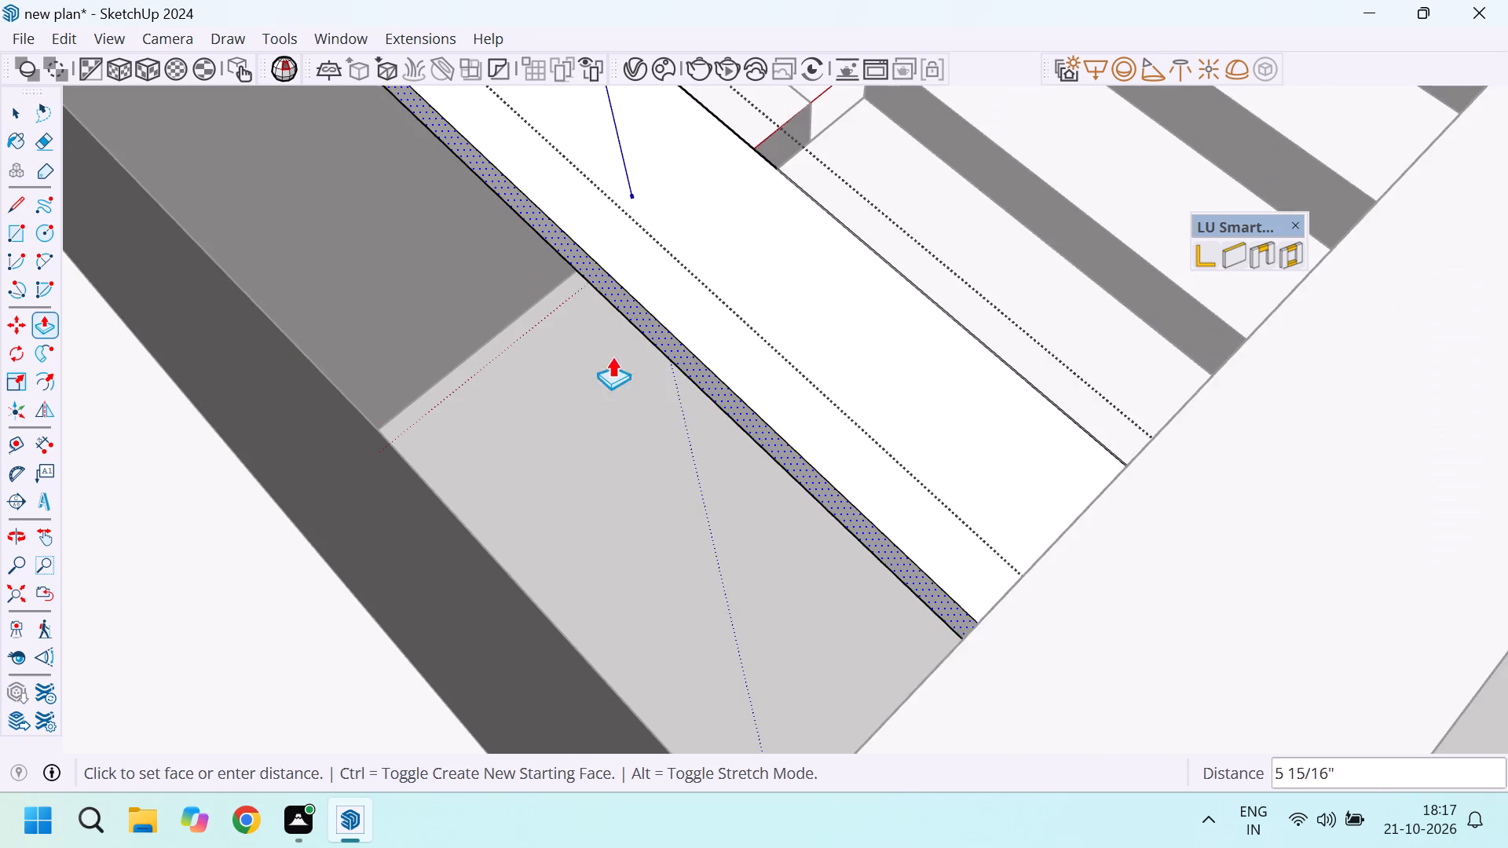
scroll(445, 411, "down", 5)
middle_click_drag(482, 446, 310, 543)
scroll(372, 484, "down", 5)
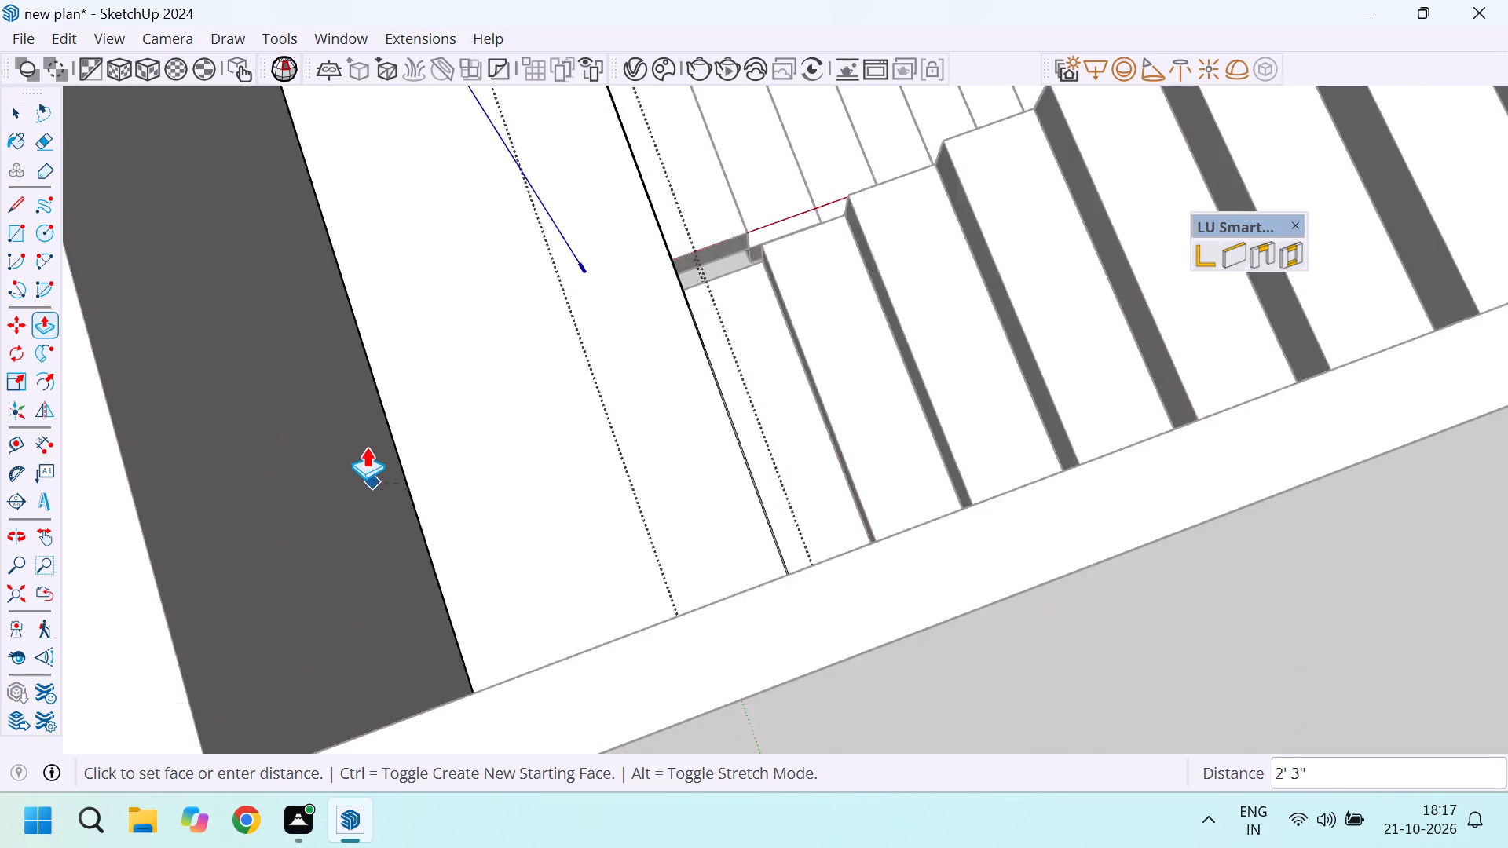
scroll(366, 447, "down", 6)
left_click(308, 221)
scroll(353, 261, "down", 3)
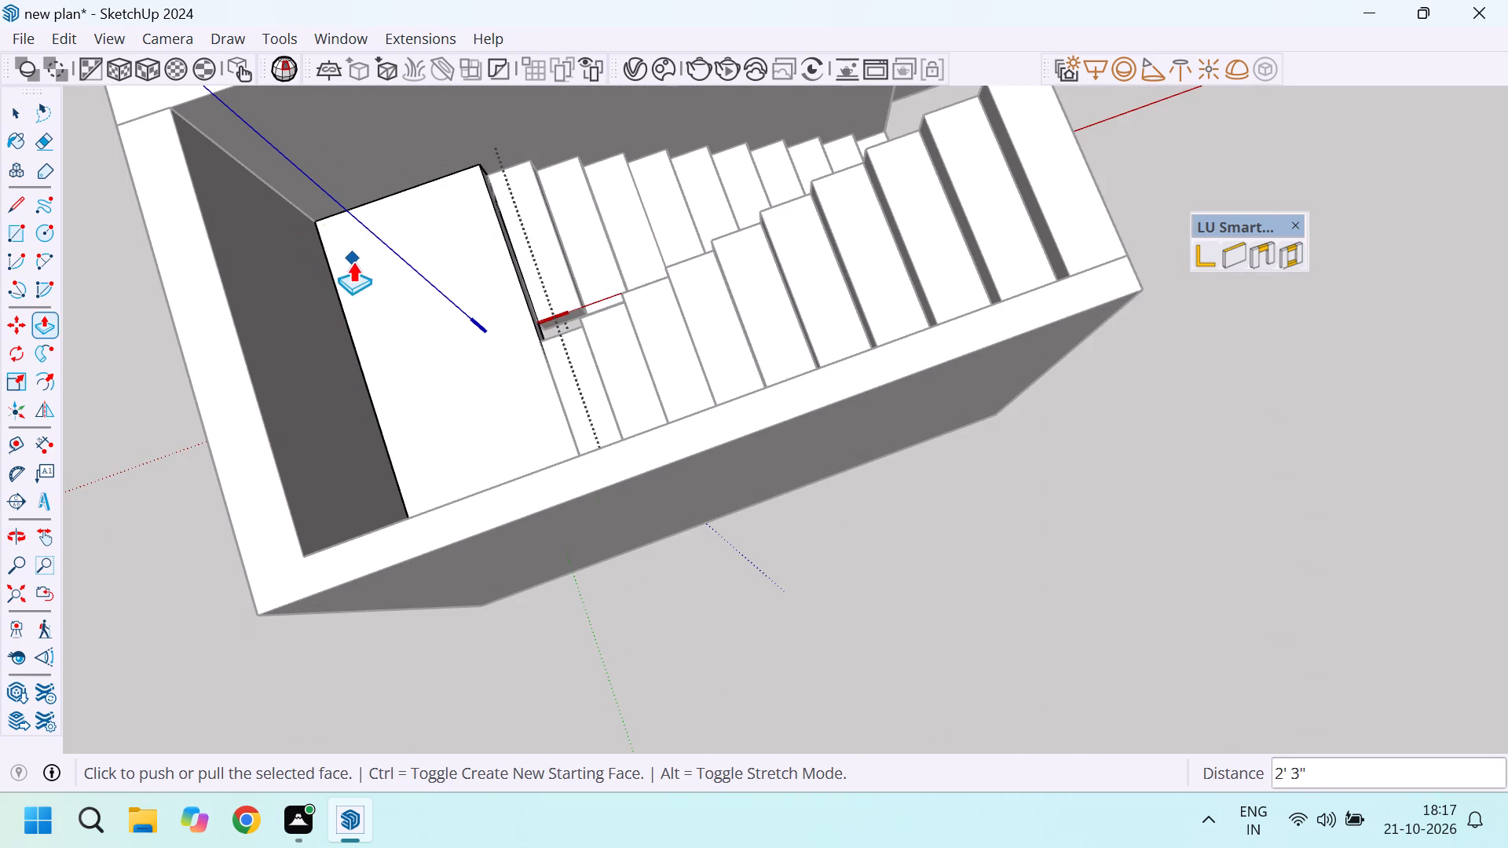
scroll(353, 261, "down", 6)
key("space")
middle_click_drag(419, 316, 103, 331)
scroll(633, 196, "up", 4)
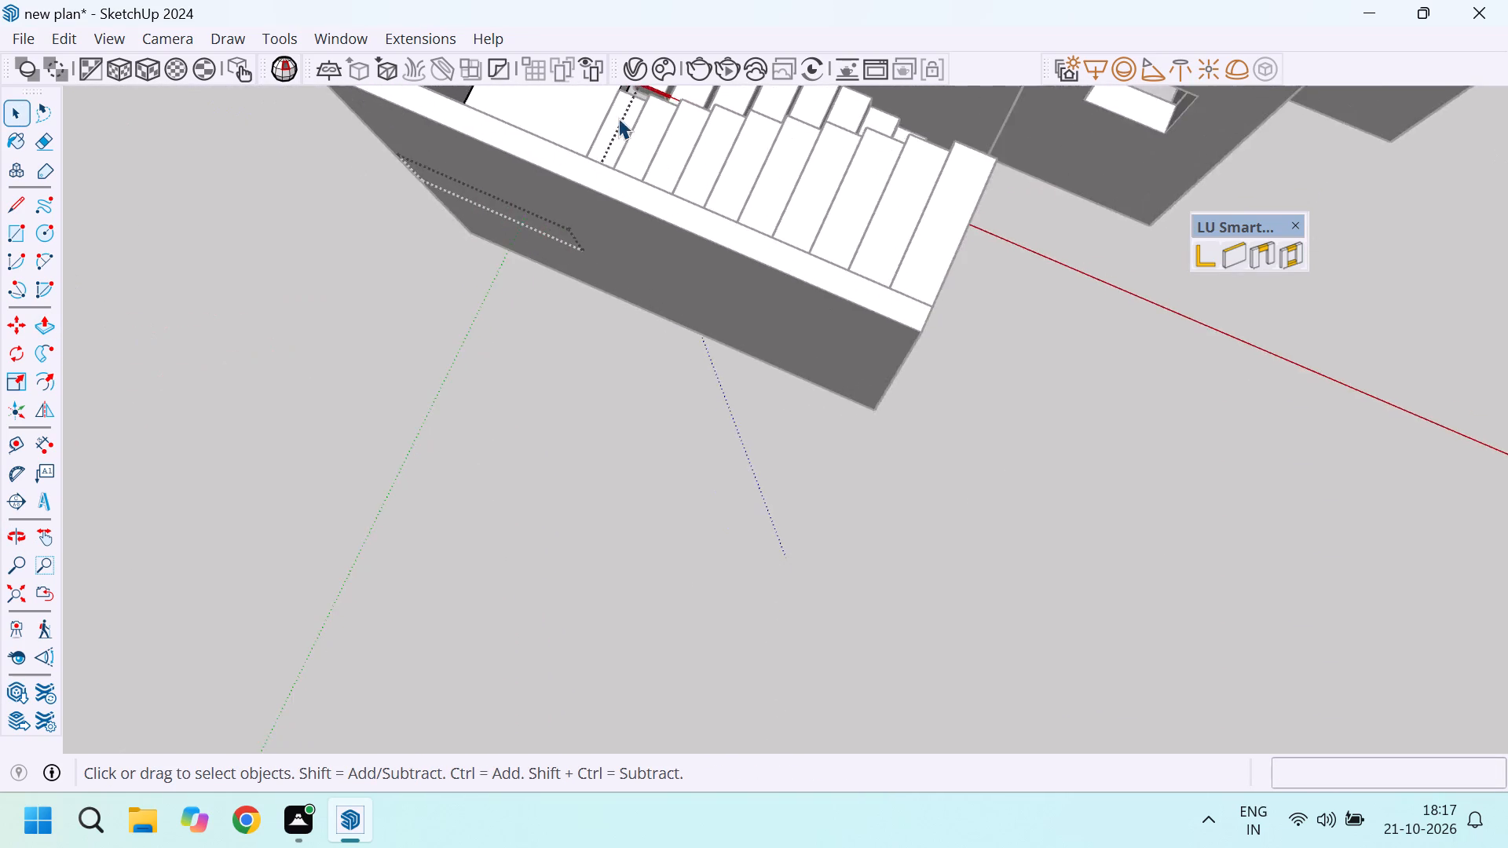
scroll(618, 118, "up", 2)
scroll(626, 339, "down", 11)
left_click_drag(1056, 511, 1045, 512)
middle_click_drag(882, 459, 701, 385)
left_click(874, 542)
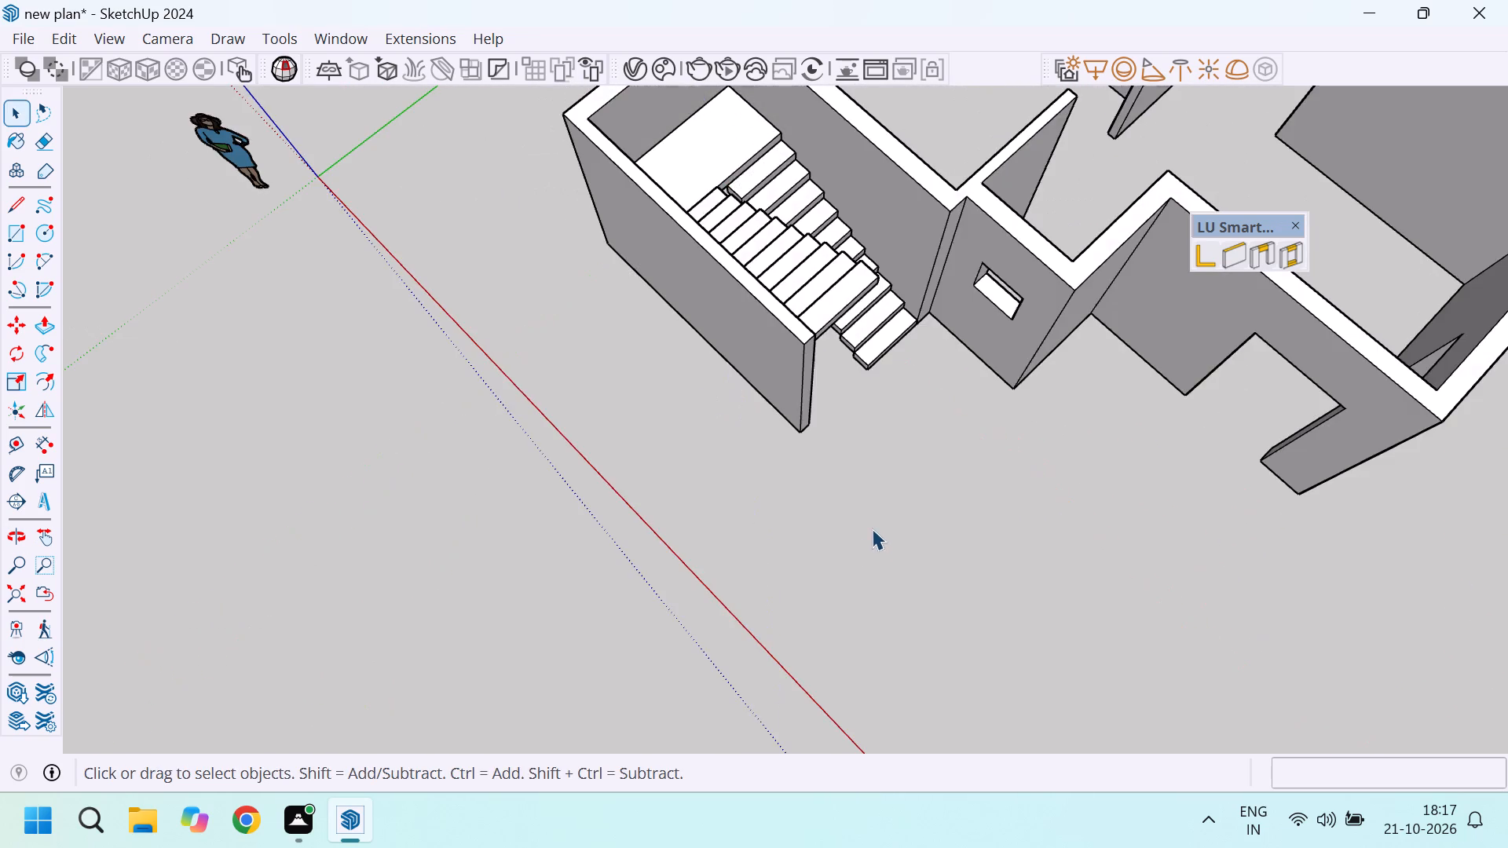
Examine the landing and both flights from several sides, checking the open end faces of the mirrored flight's steps.
middle_click_drag(945, 476, 443, 285)
scroll(995, 294, "up", 11)
middle_click_drag(987, 302, 783, 334)
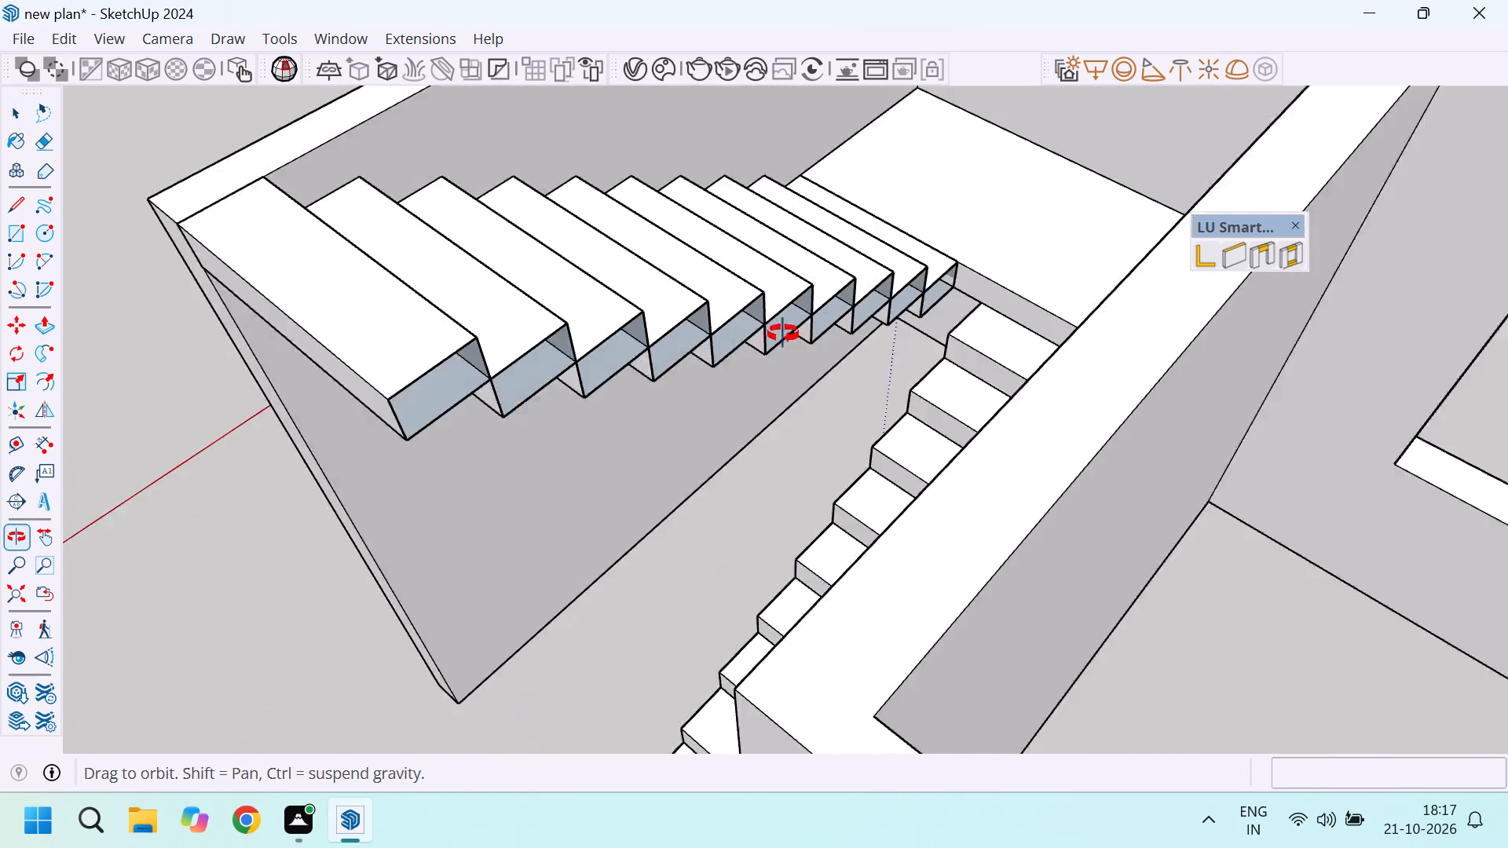
middle_click_drag(783, 334, 779, 319)
scroll(941, 270, "up", 11)
middle_click_drag(1044, 374, 873, 326)
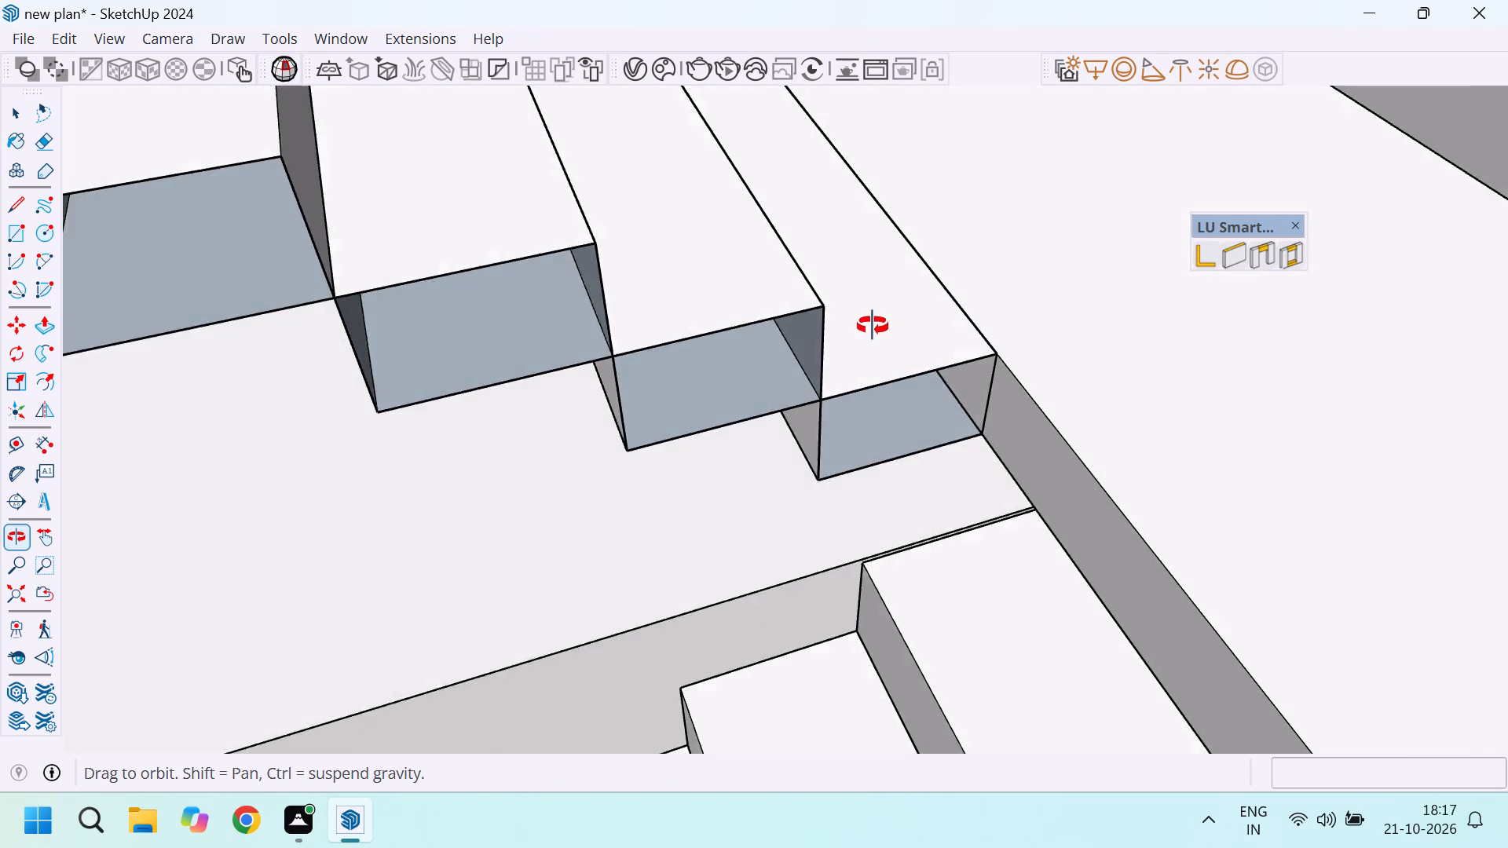
middle_click_drag(873, 326, 741, 316)
scroll(903, 433, "down", 6)
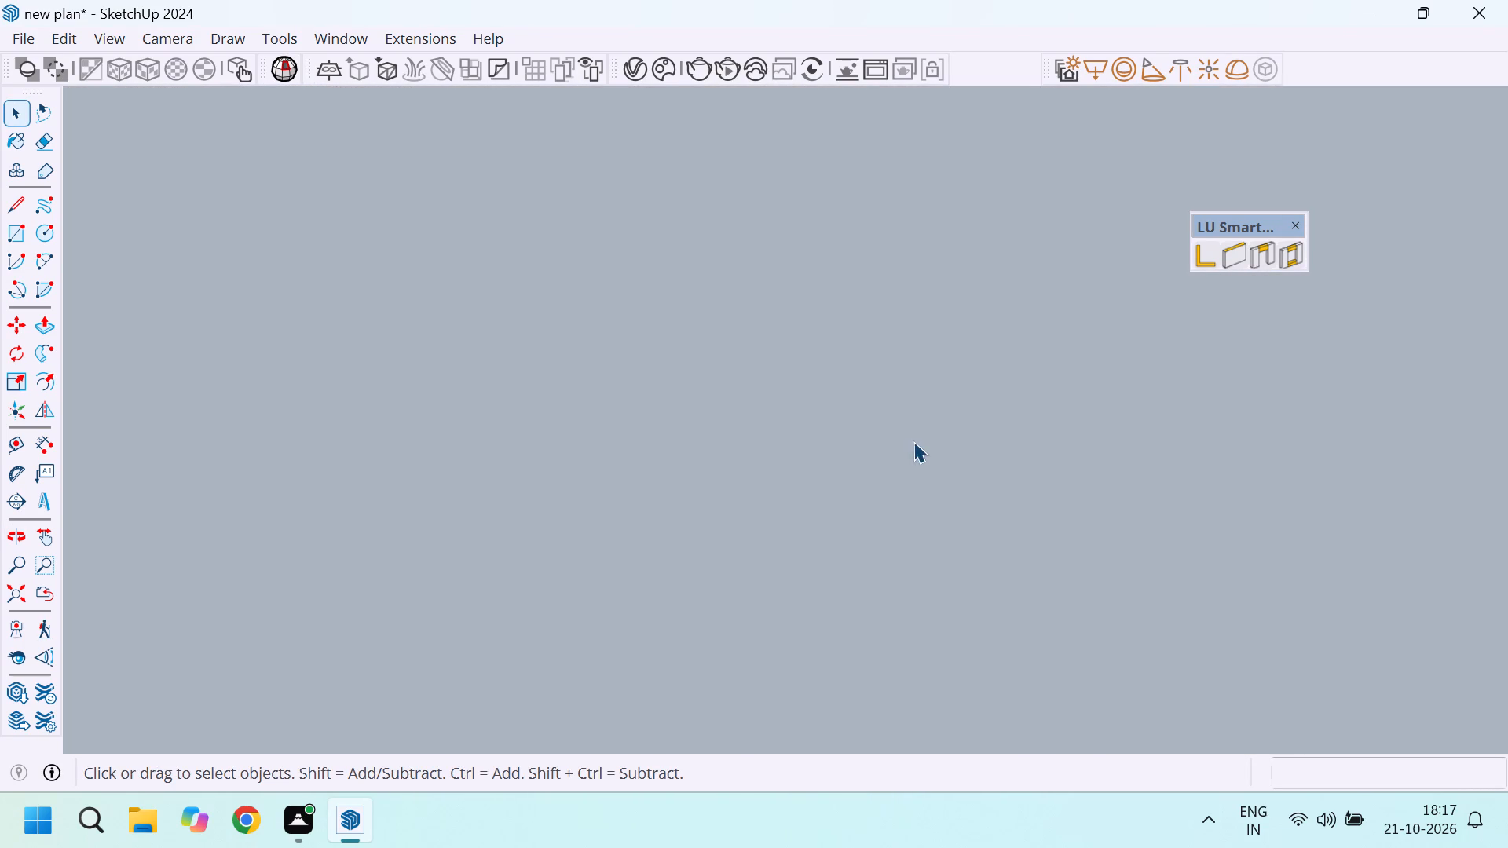
scroll(913, 435, "down", 20)
scroll(913, 435, "down", 17)
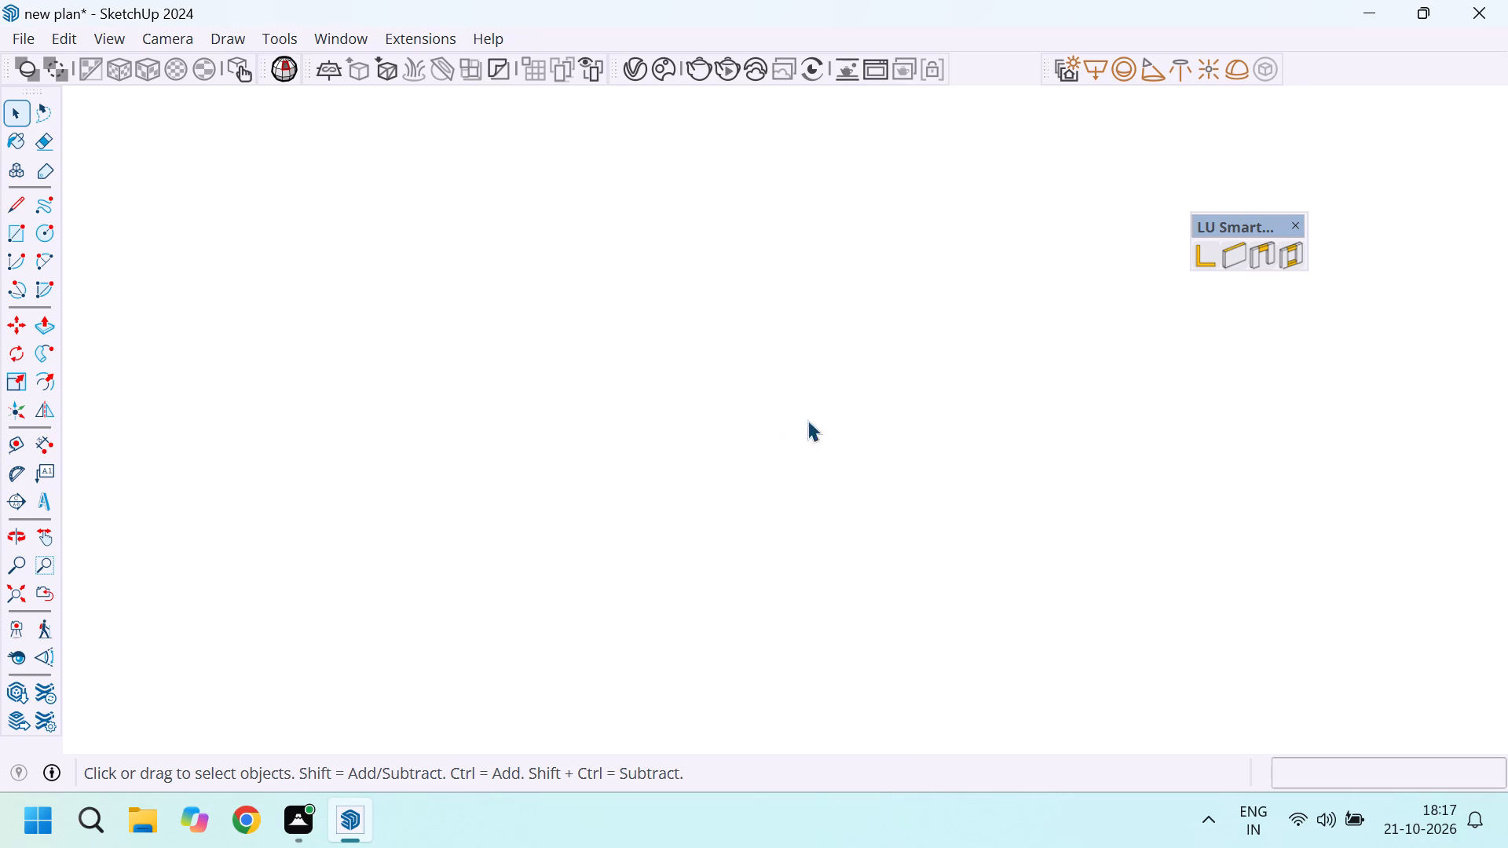
scroll(807, 420, "down", 20)
scroll(807, 420, "down", 20)
scroll(807, 420, "down", 4)
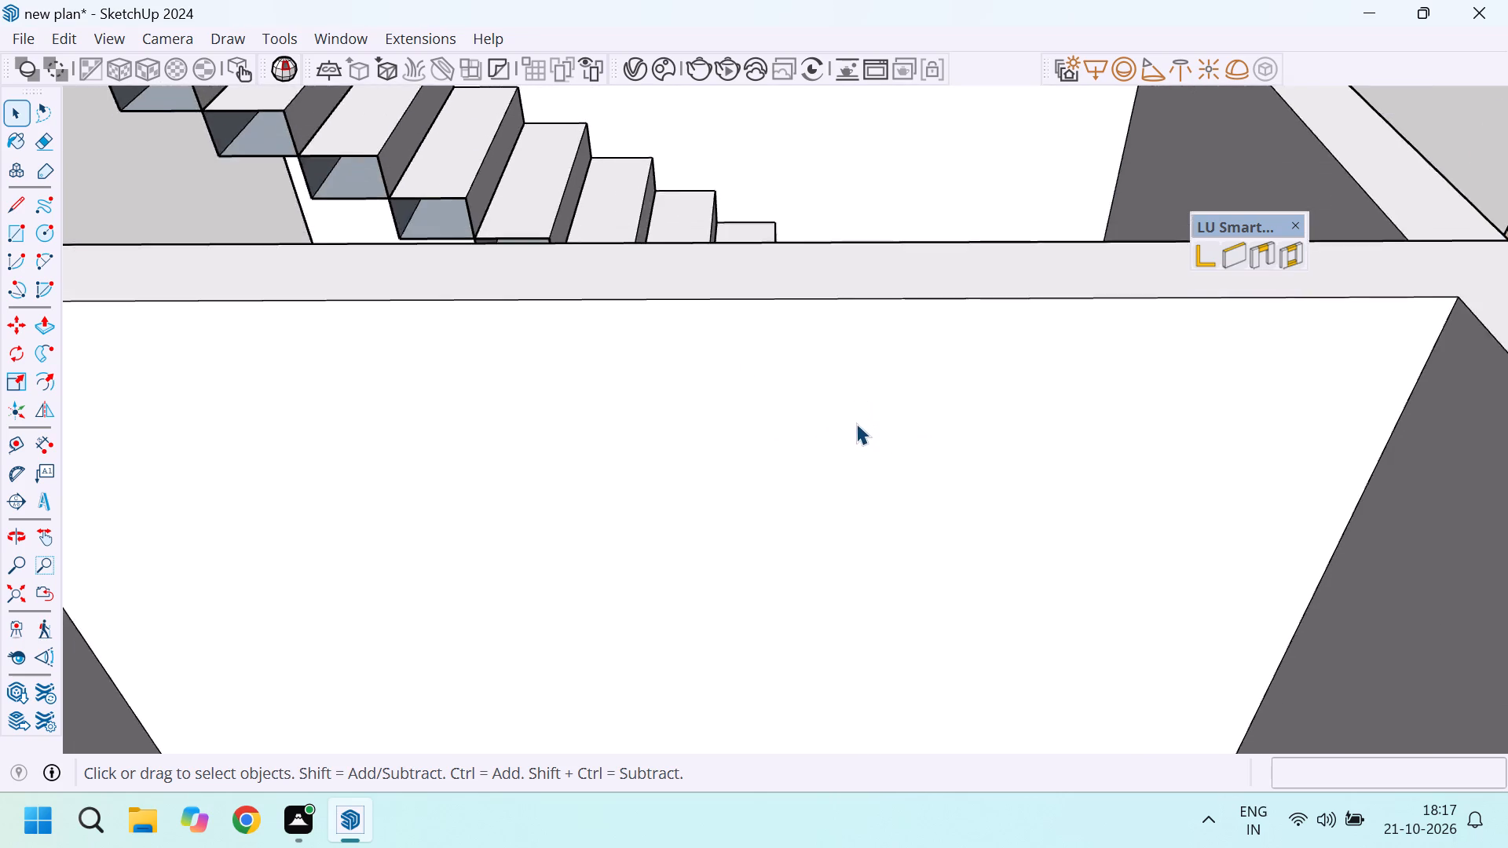
scroll(856, 423, "down", 9)
scroll(669, 325, "up", 5)
scroll(805, 411, "up", 2)
middle_click_drag(905, 463, 1023, 509)
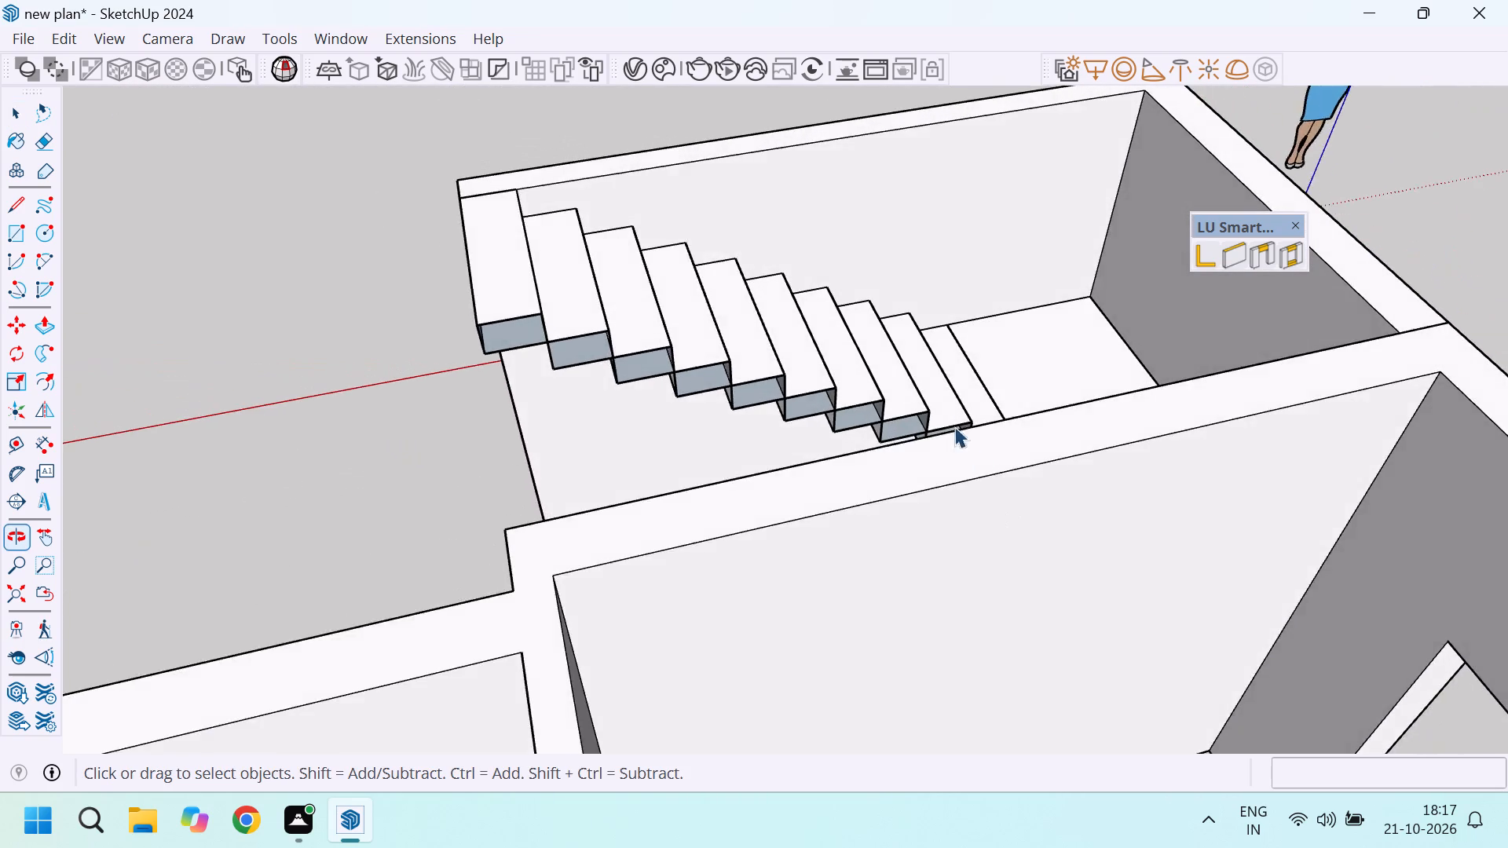
scroll(898, 367, "up", 3)
scroll(1023, 384, "down", 10)
middle_click_drag(689, 451, 963, 542)
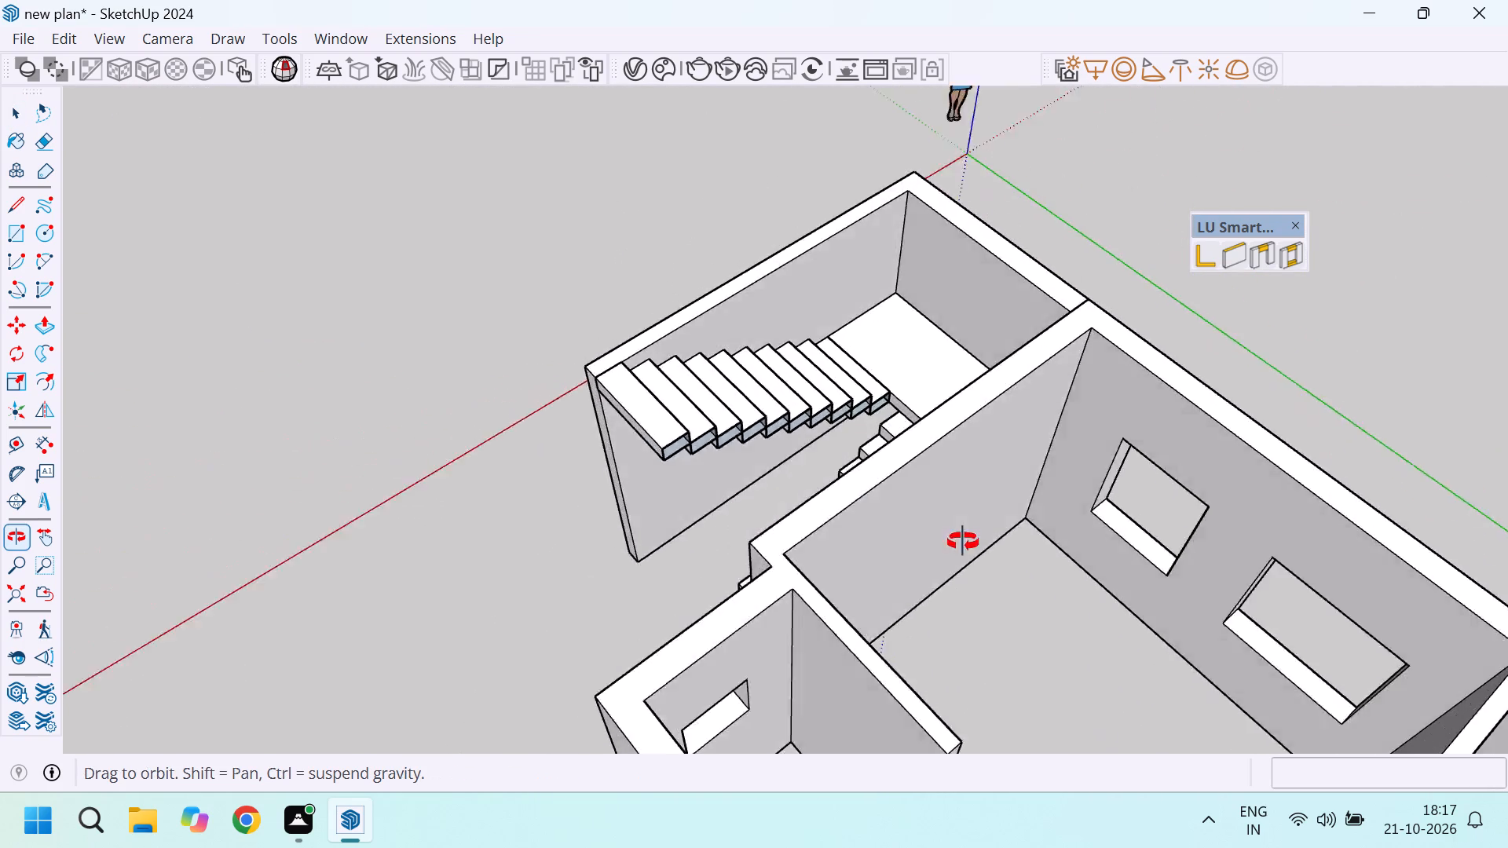
middle_click_drag(963, 542, 858, 590)
scroll(867, 396, "up", 13)
scroll(912, 419, "down", 4)
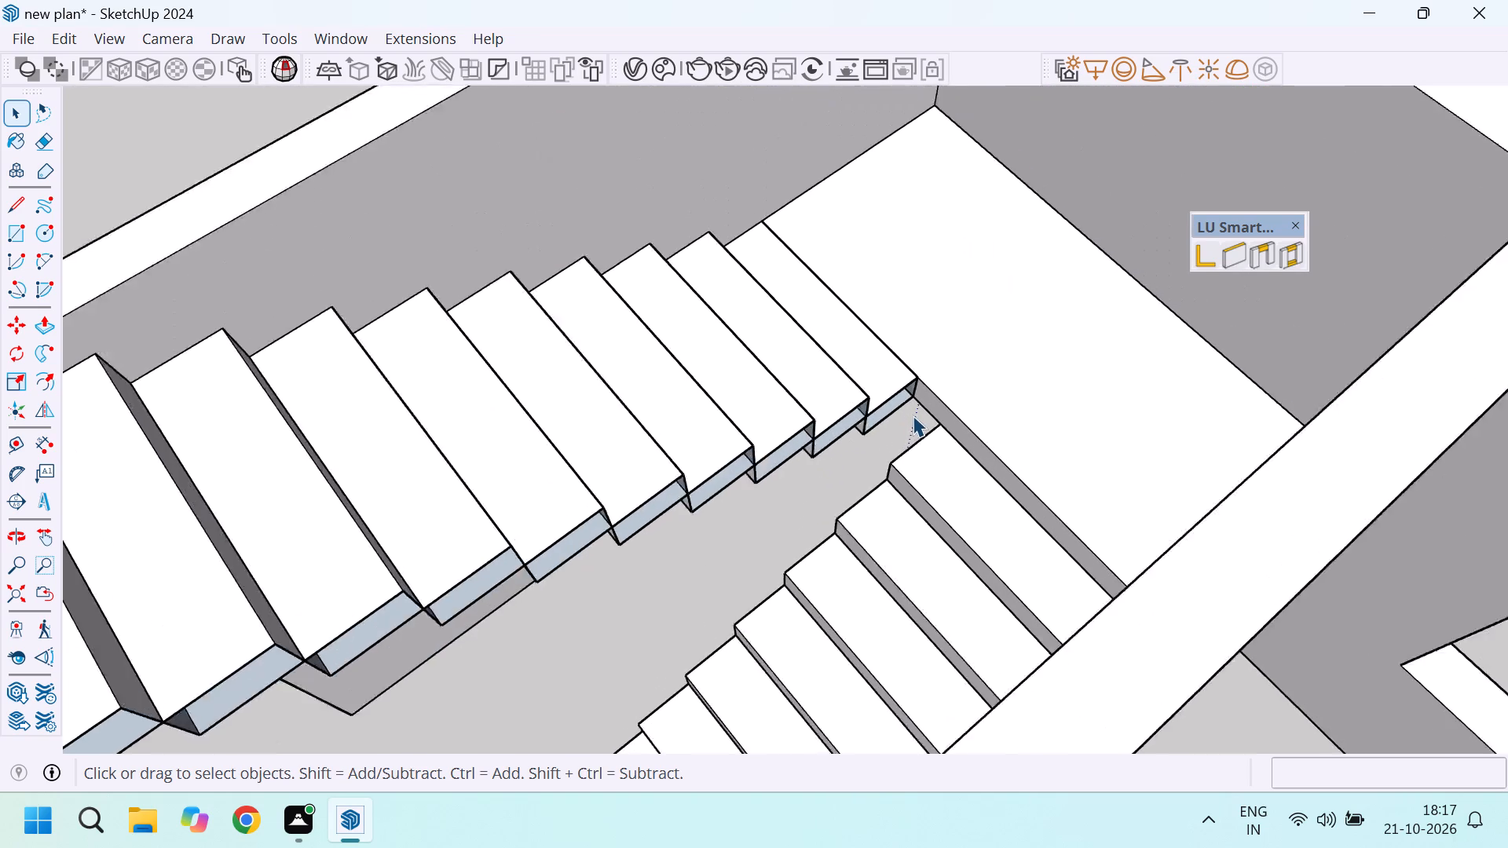
scroll(913, 415, "down", 5)
scroll(868, 455, "up", 9)
scroll(921, 341, "down", 4)
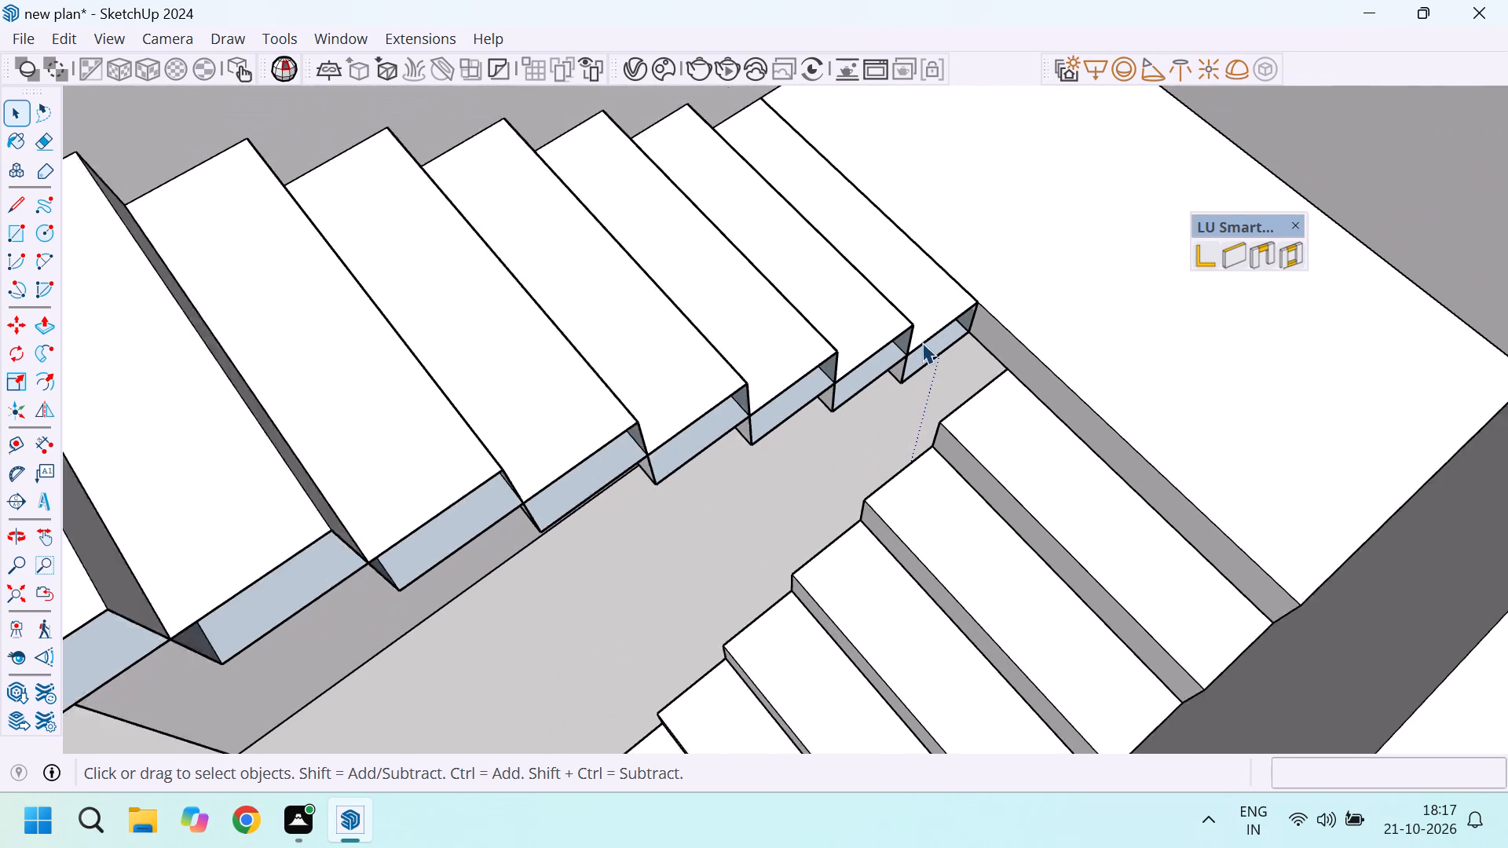
scroll(941, 375, "up", 3)
middle_click_drag(912, 338, 887, 294)
scroll(891, 313, "up", 5)
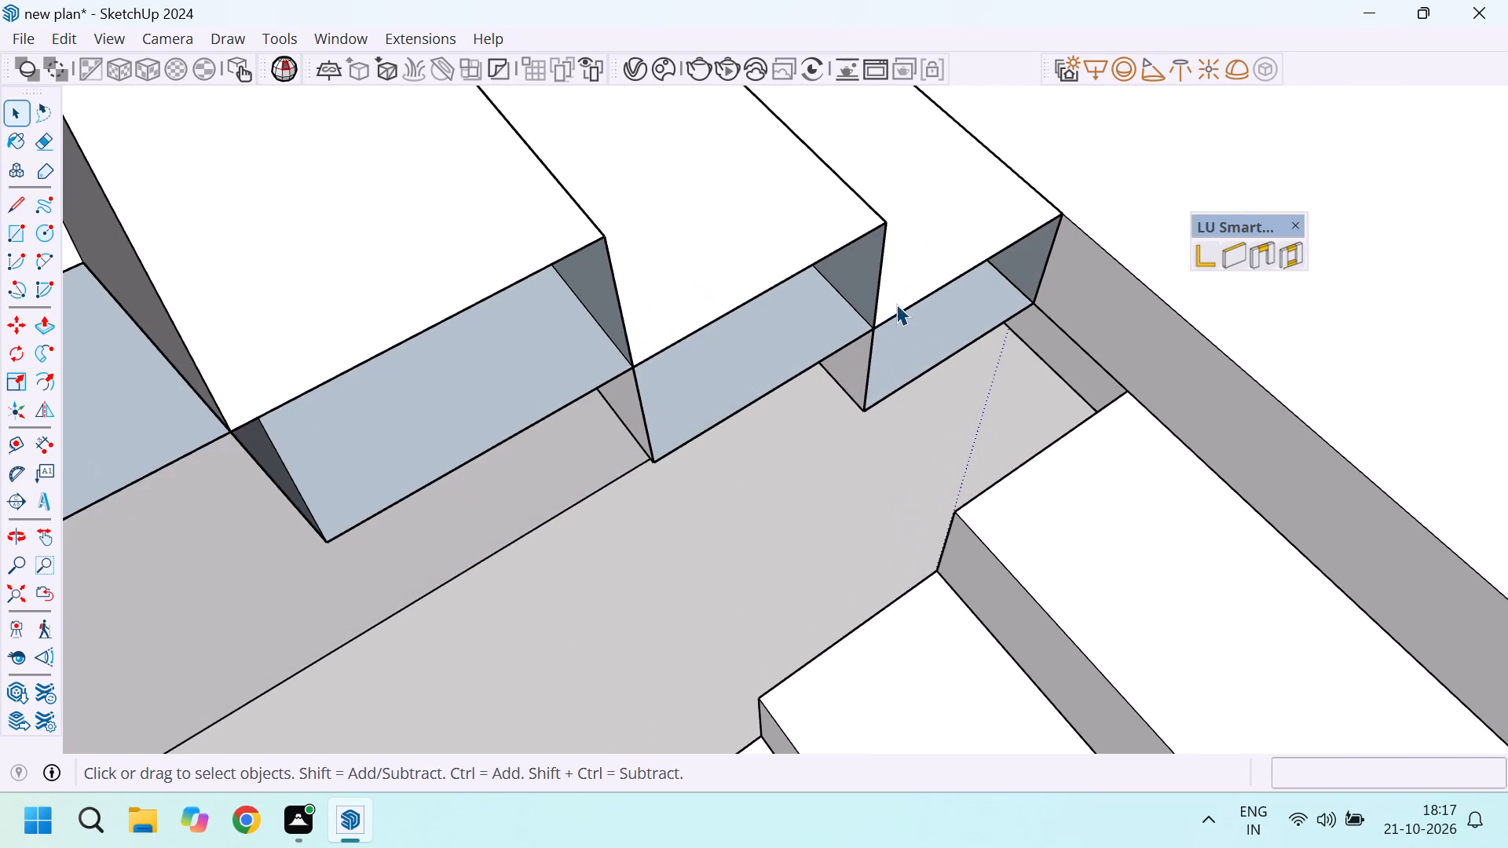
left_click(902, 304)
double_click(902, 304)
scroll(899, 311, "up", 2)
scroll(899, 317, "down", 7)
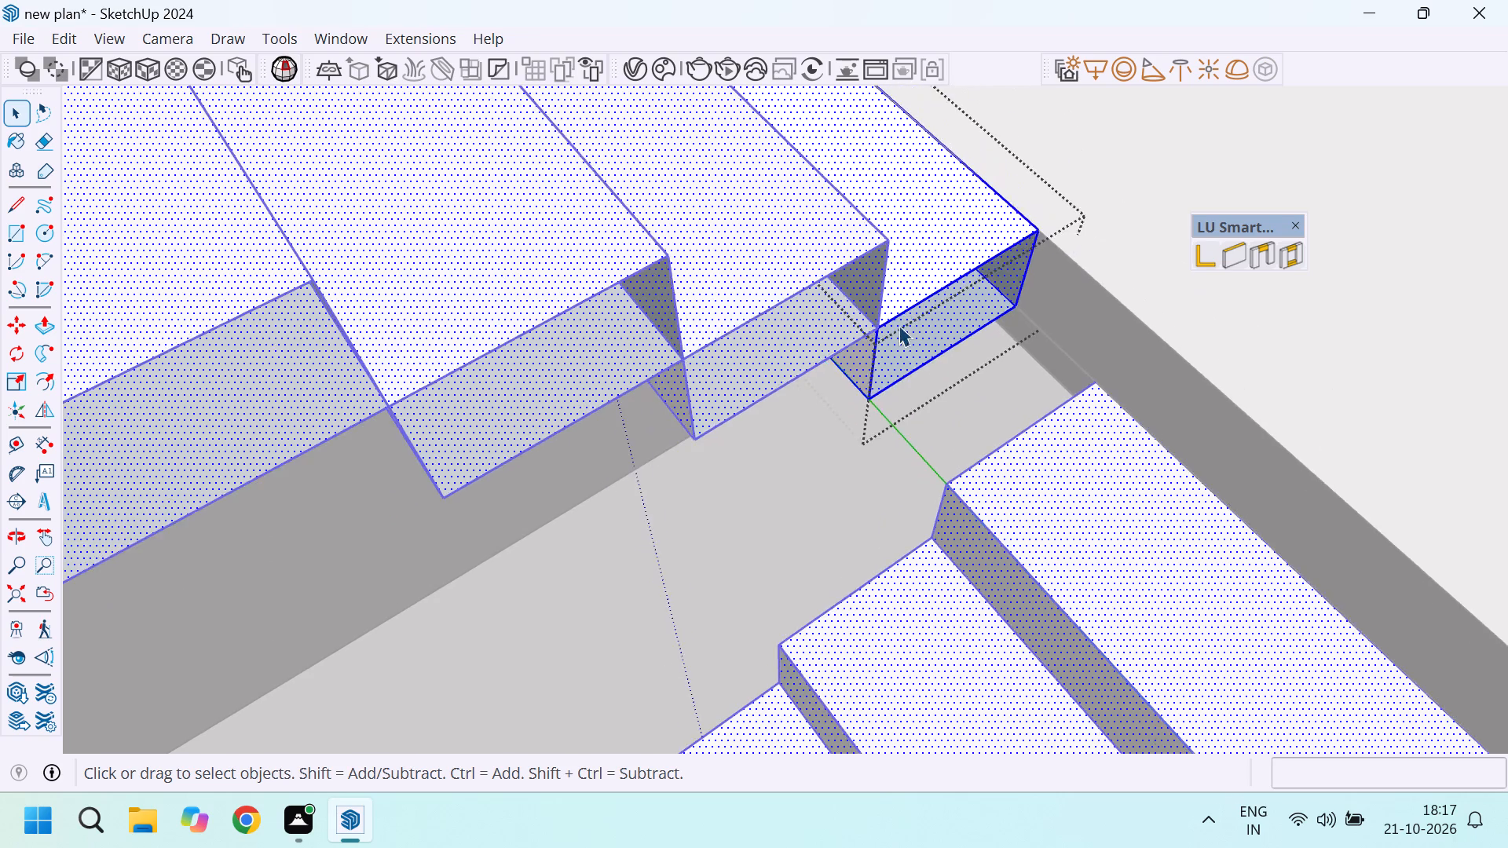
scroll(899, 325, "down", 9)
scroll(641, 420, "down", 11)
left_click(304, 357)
Open the mirrored flight's step beside the landing and draw a 10" by 6" rectangle closing its open short end.
scroll(638, 410, "up", 2)
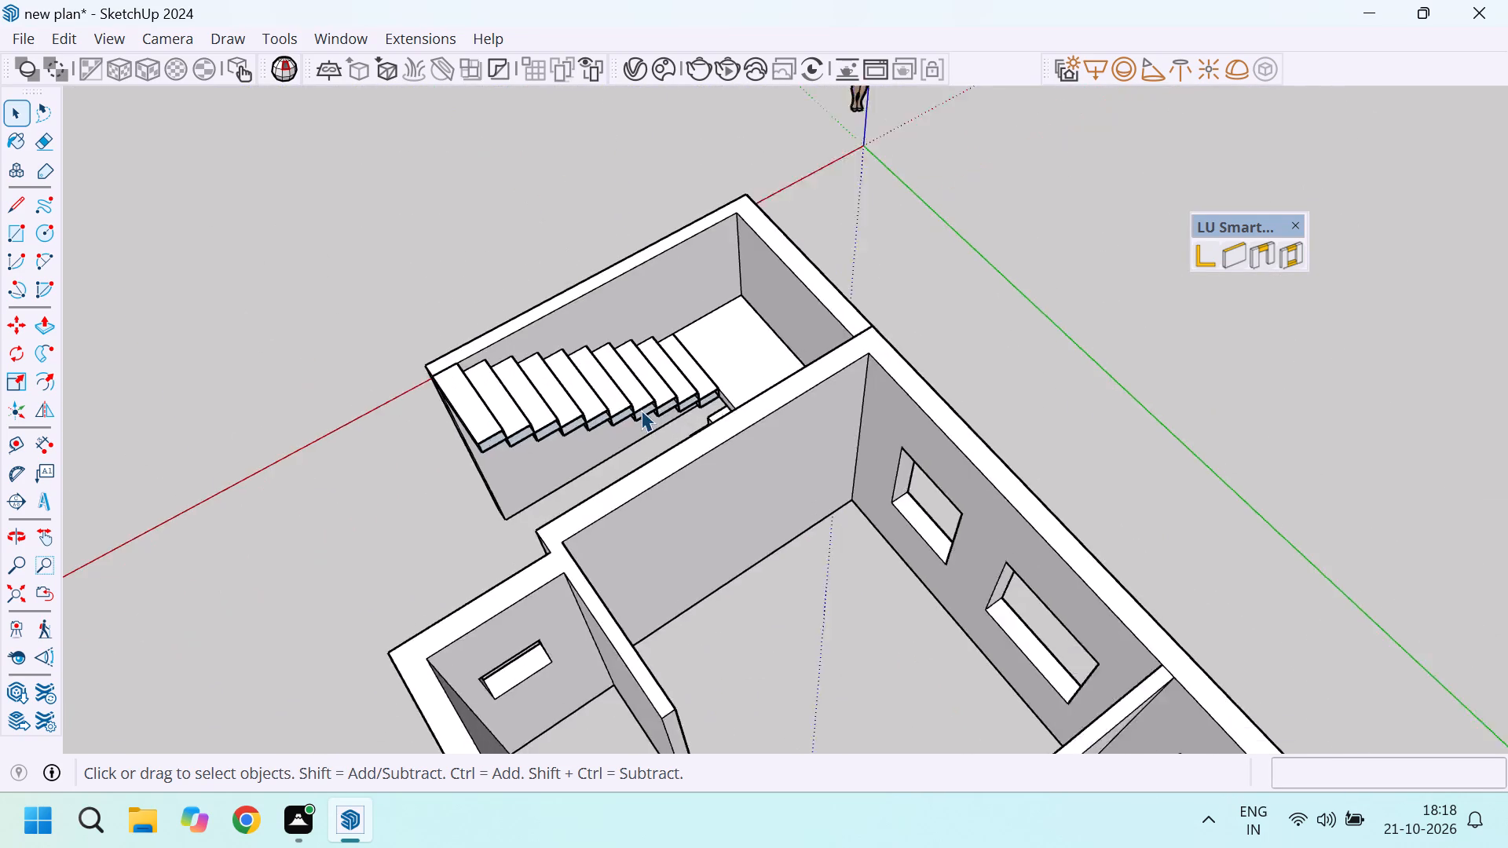
scroll(641, 410, "up", 14)
double_click(748, 387)
scroll(742, 386, "up", 9)
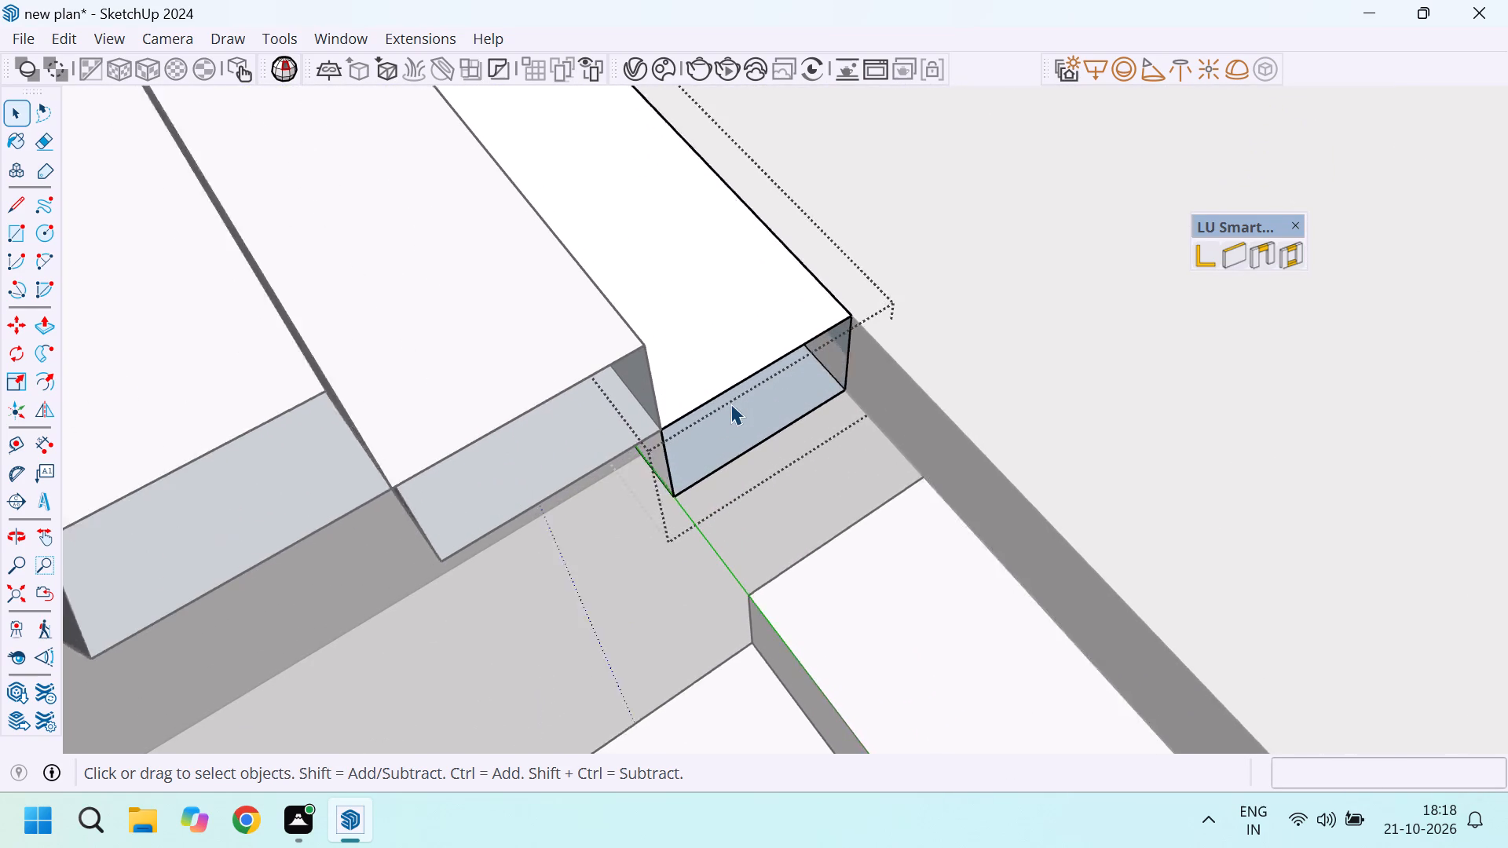
key("r")
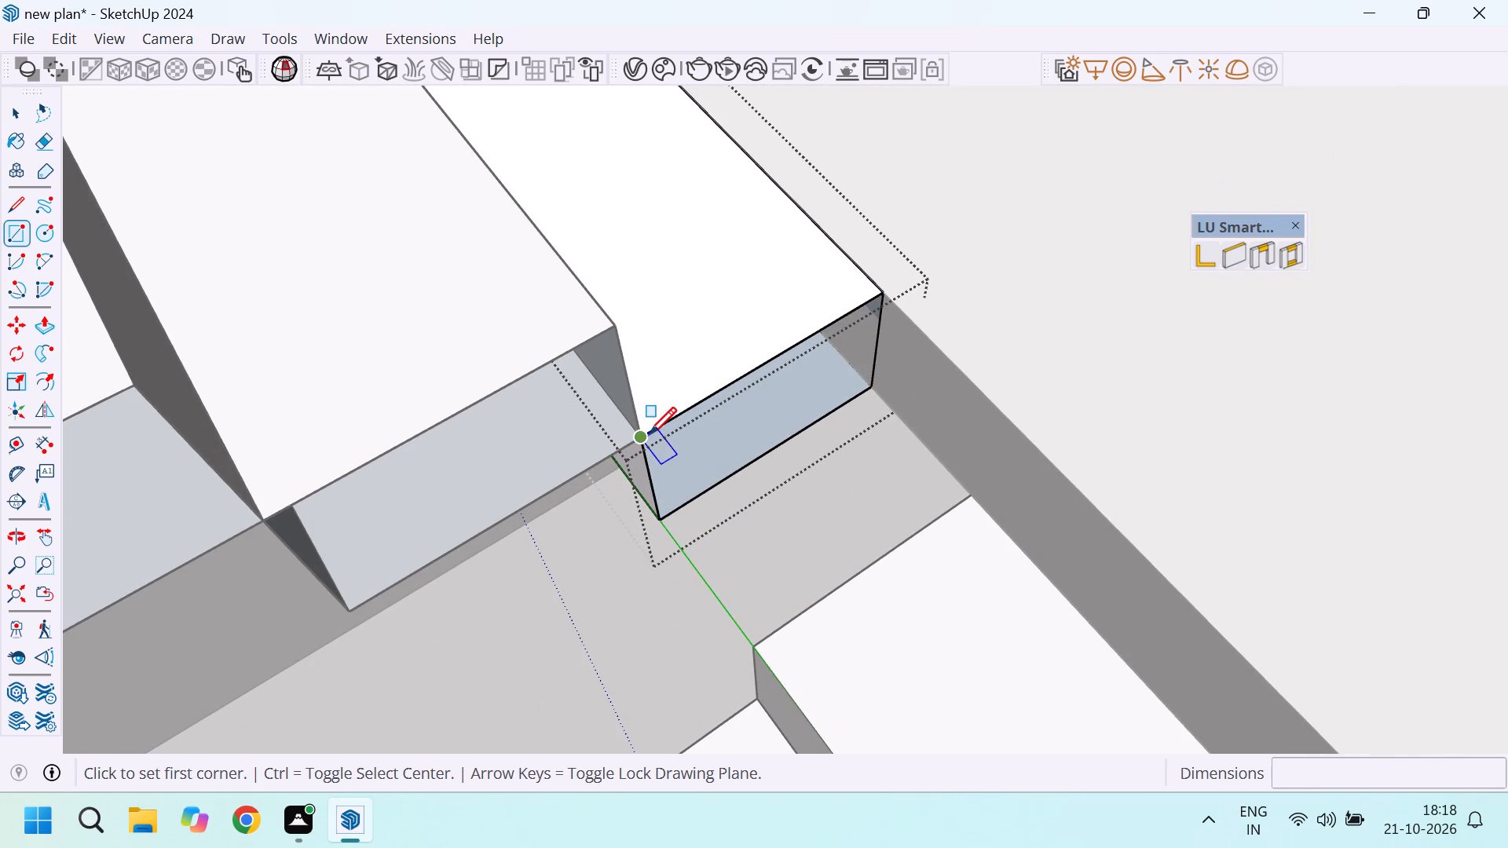
left_click_drag(649, 433, 656, 434)
left_click(873, 396)
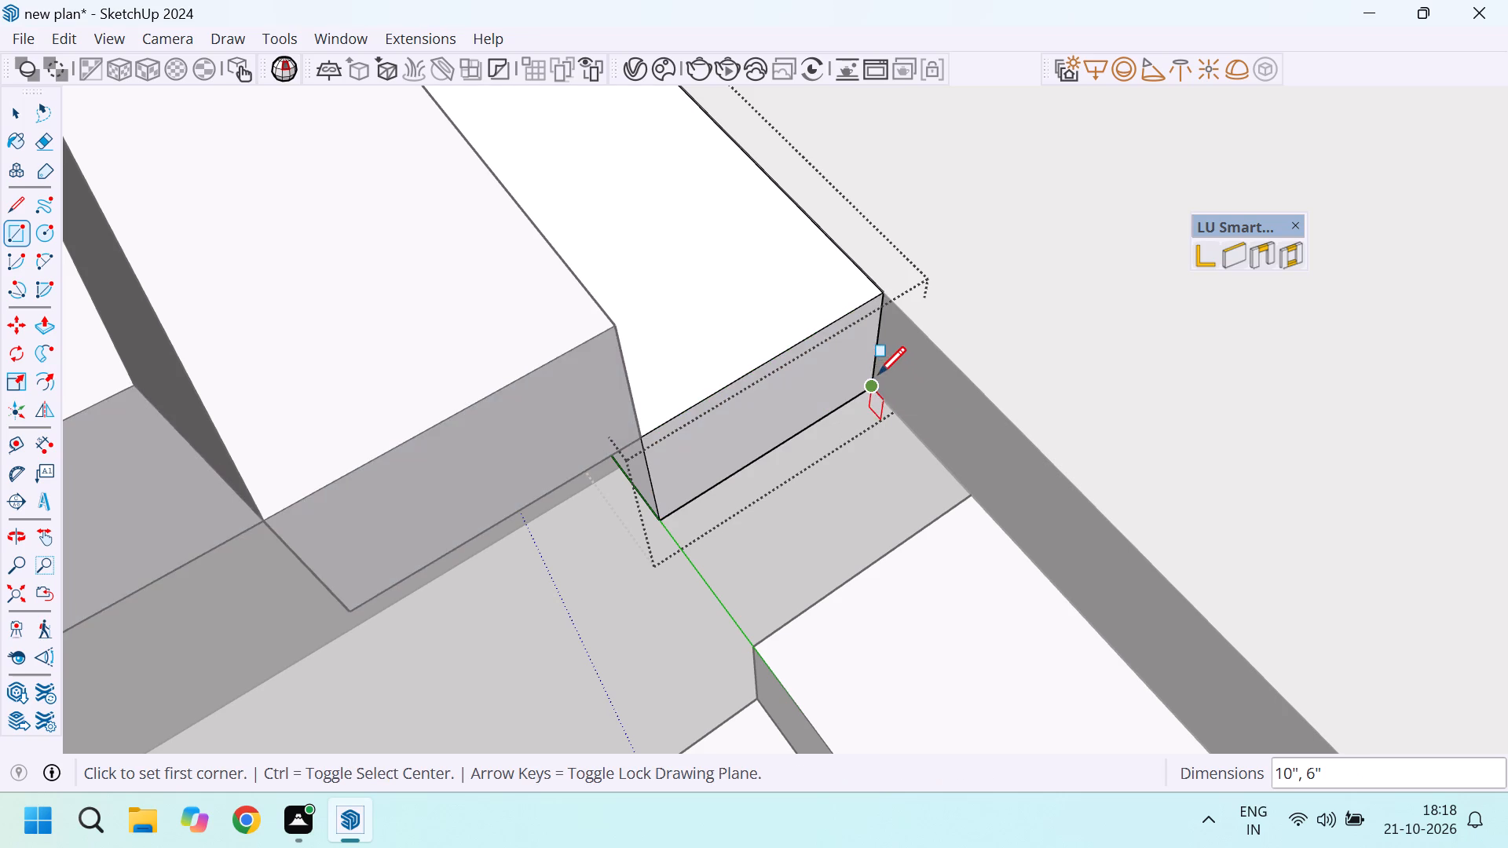
scroll(878, 374, "down", 12)
key("space")
scroll(741, 405, "down", 19)
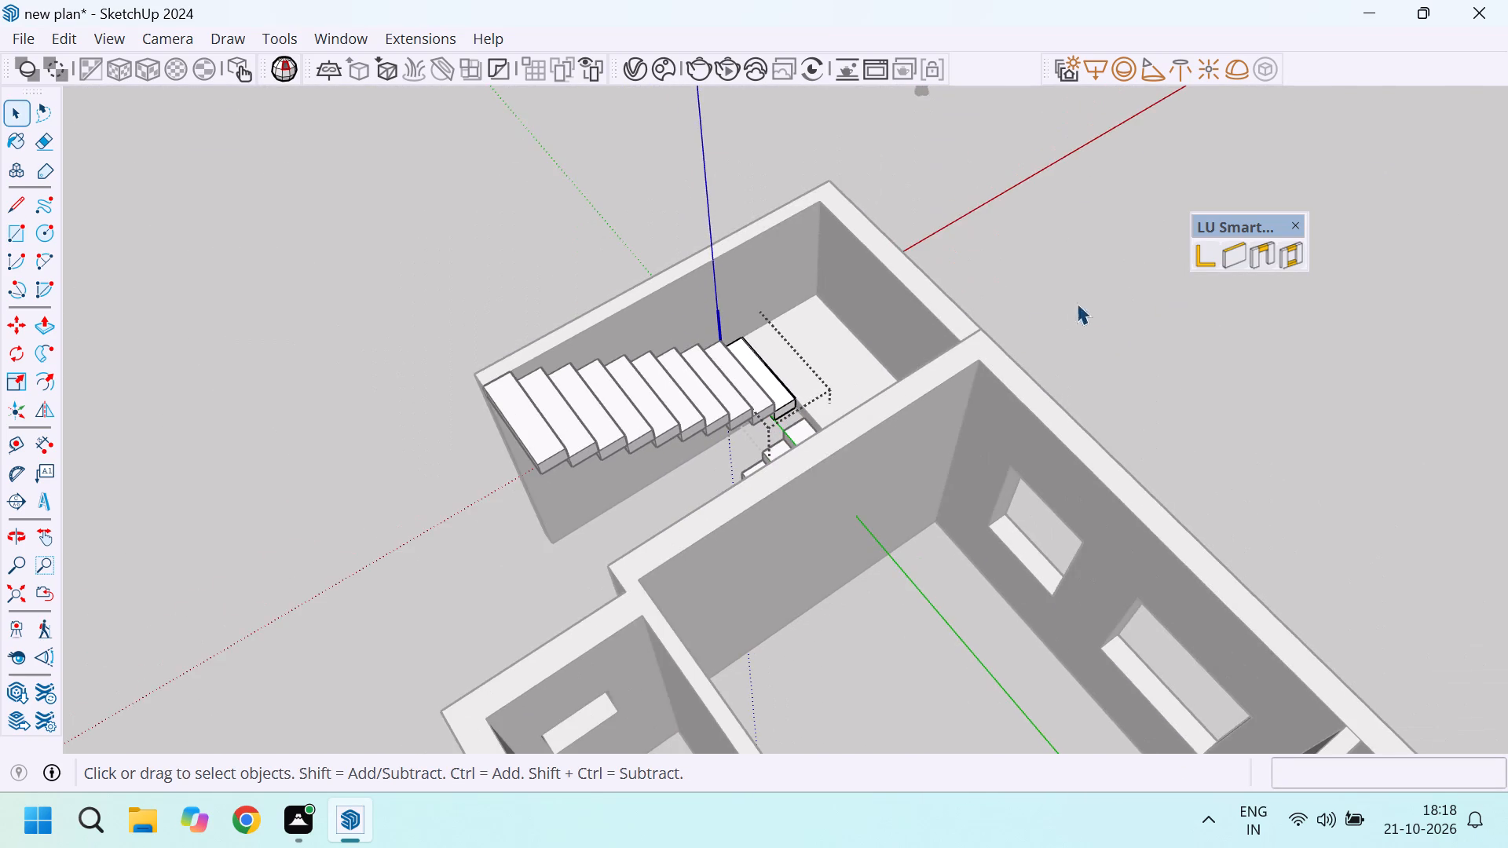
left_click(1096, 294)
Examine the closed step ends of the mirrored flight and how both flights meet the landing.
scroll(806, 363, "up", 15)
middle_click_drag(842, 481, 801, 504)
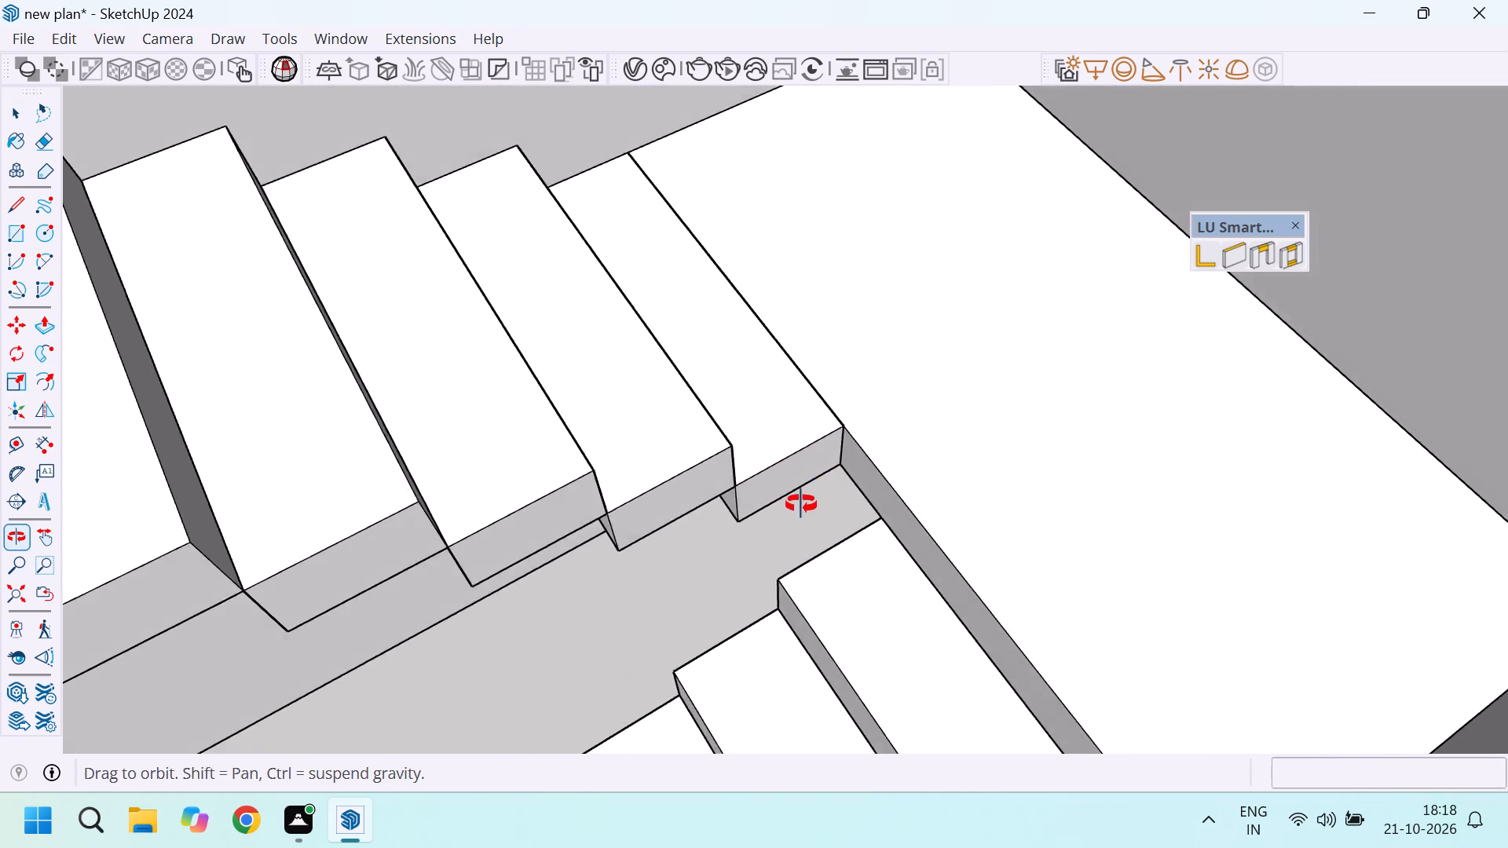
middle_click_drag(801, 504, 807, 528)
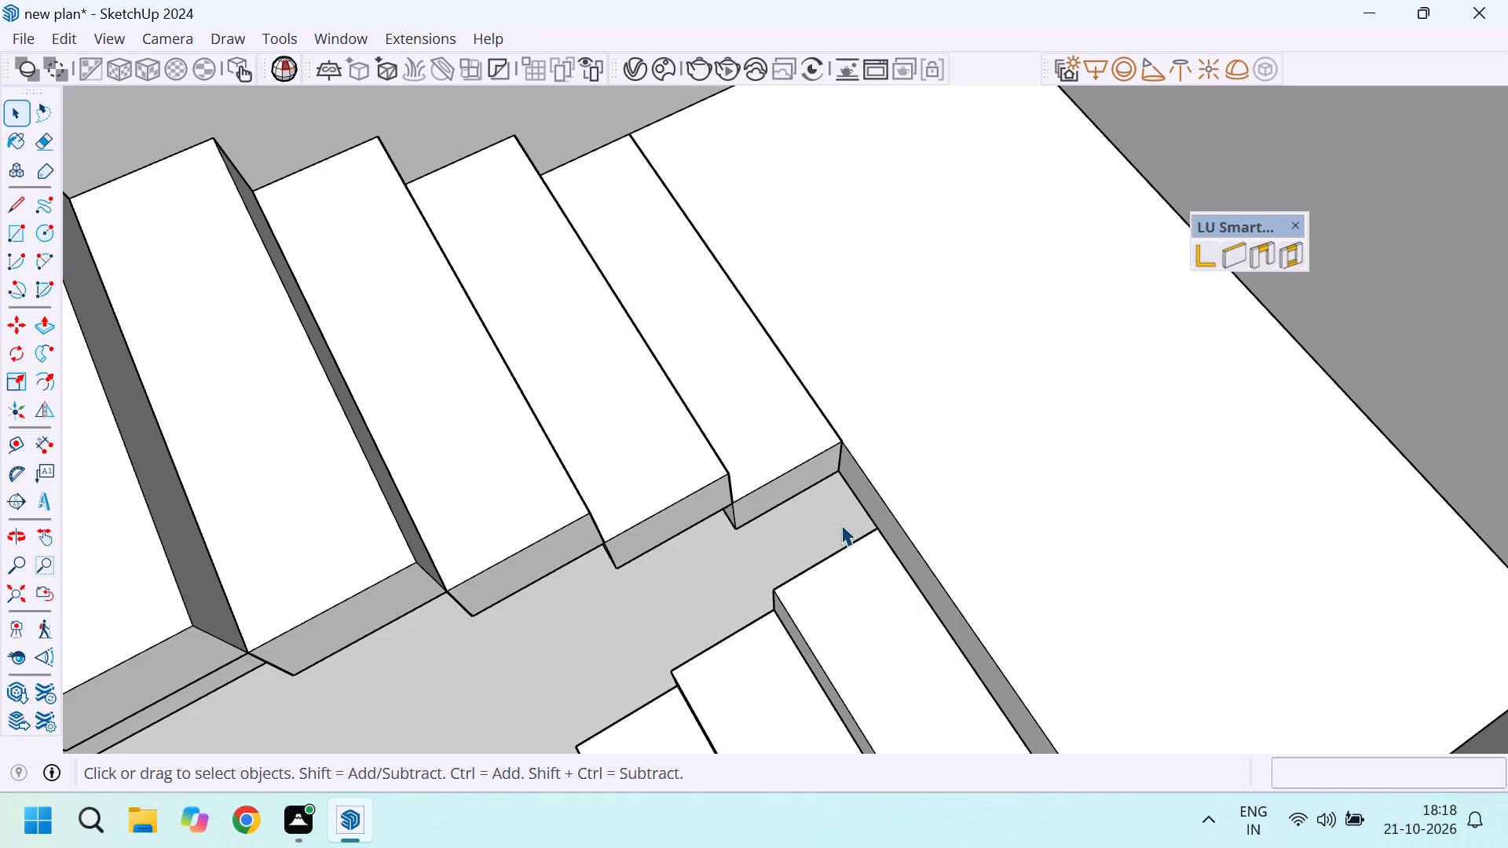
scroll(833, 520, "down", 3)
scroll(831, 533, "up", 4)
scroll(860, 584, "down", 4)
middle_click_drag(768, 587, 1222, 505)
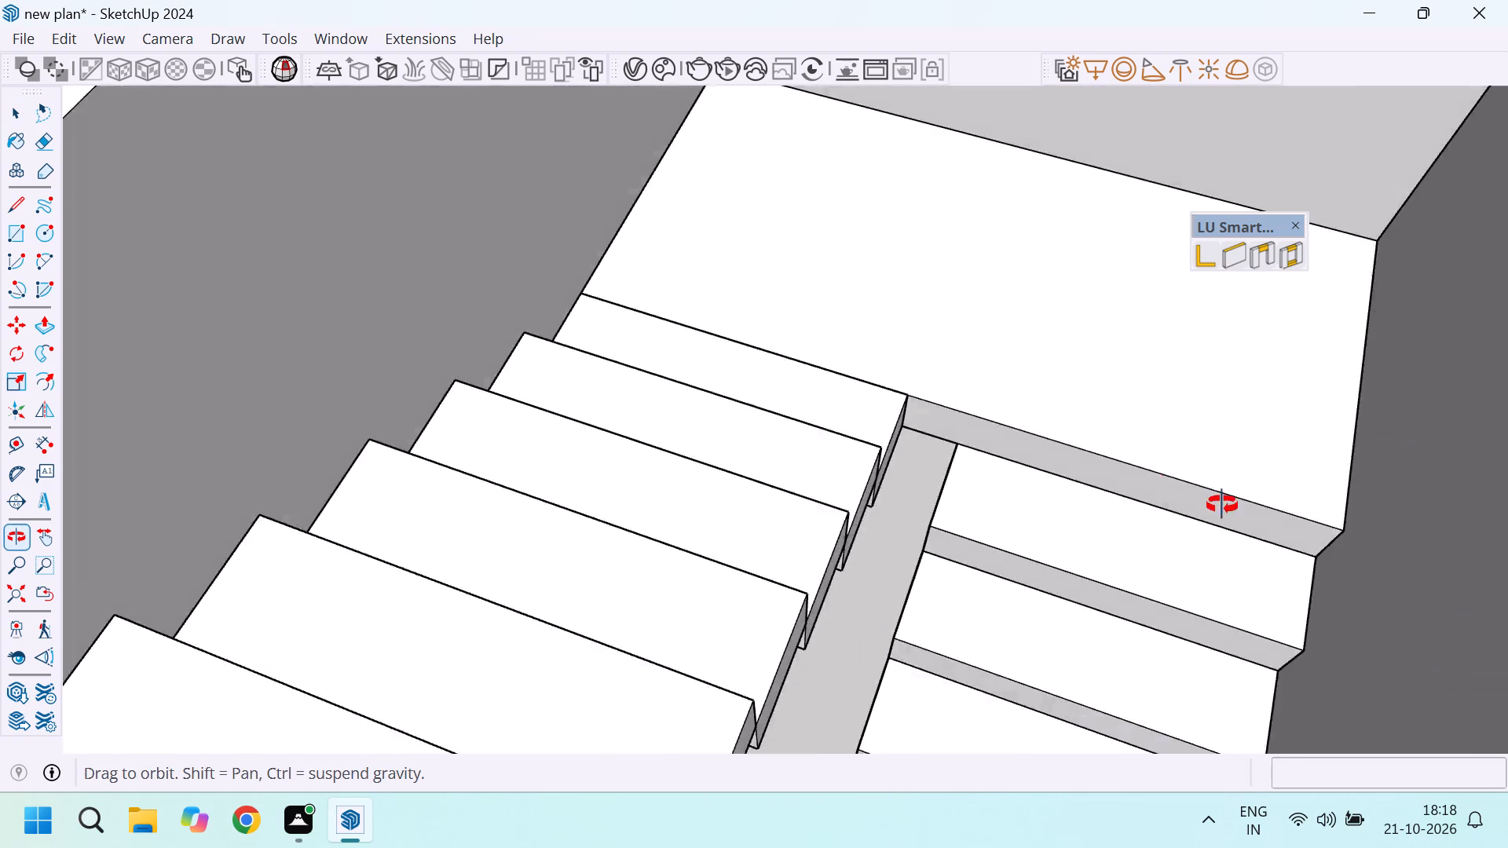
middle_click_drag(1222, 505, 1273, 493)
scroll(1128, 429, "down", 13)
middle_click_drag(1100, 532, 973, 454)
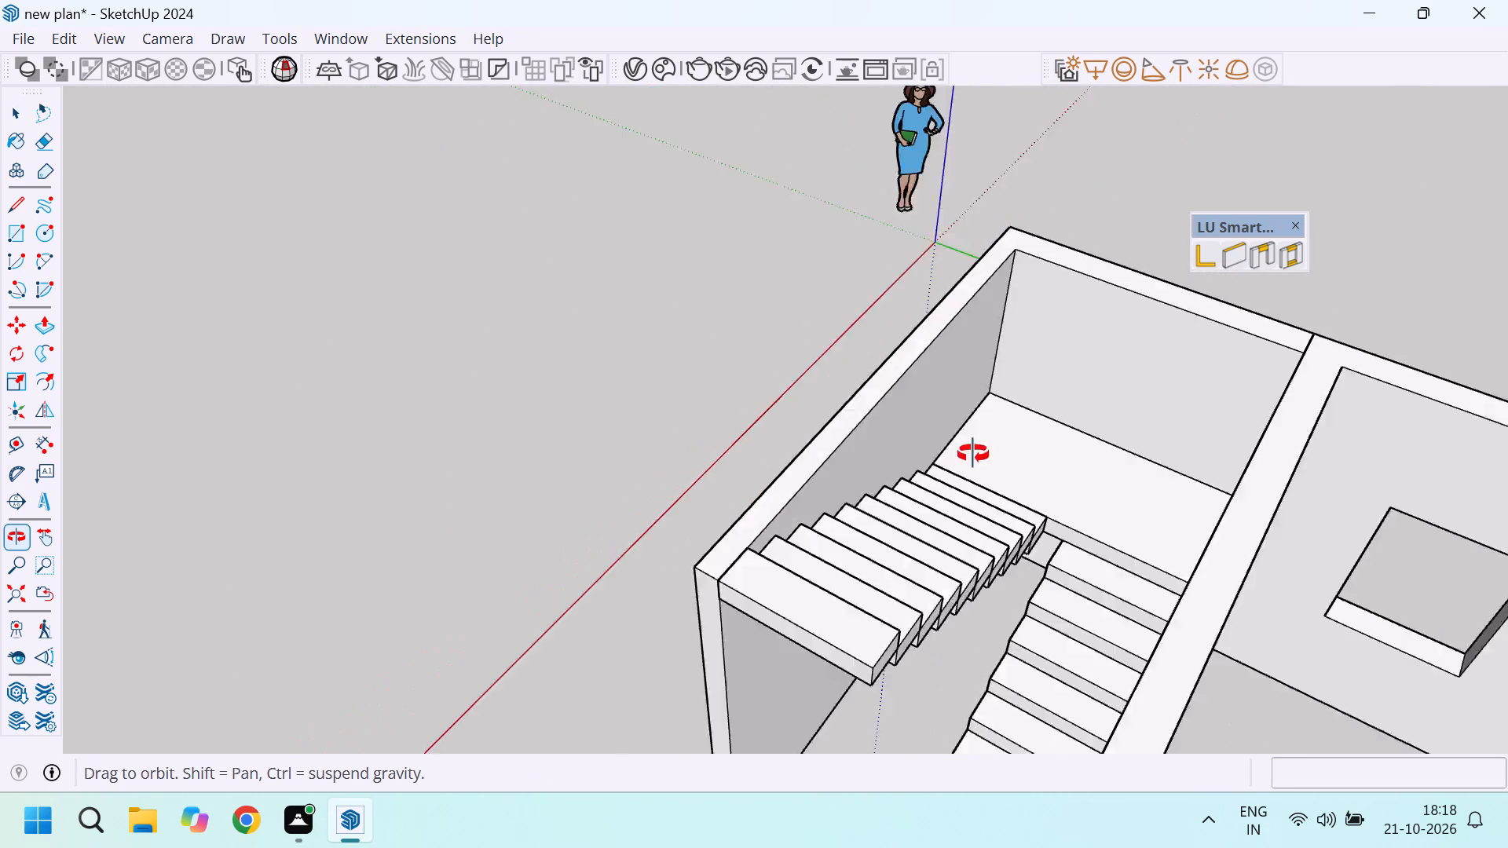
middle_click_drag(973, 454, 985, 452)
scroll(1063, 413, "down", 9)
scroll(1056, 470, "up", 12)
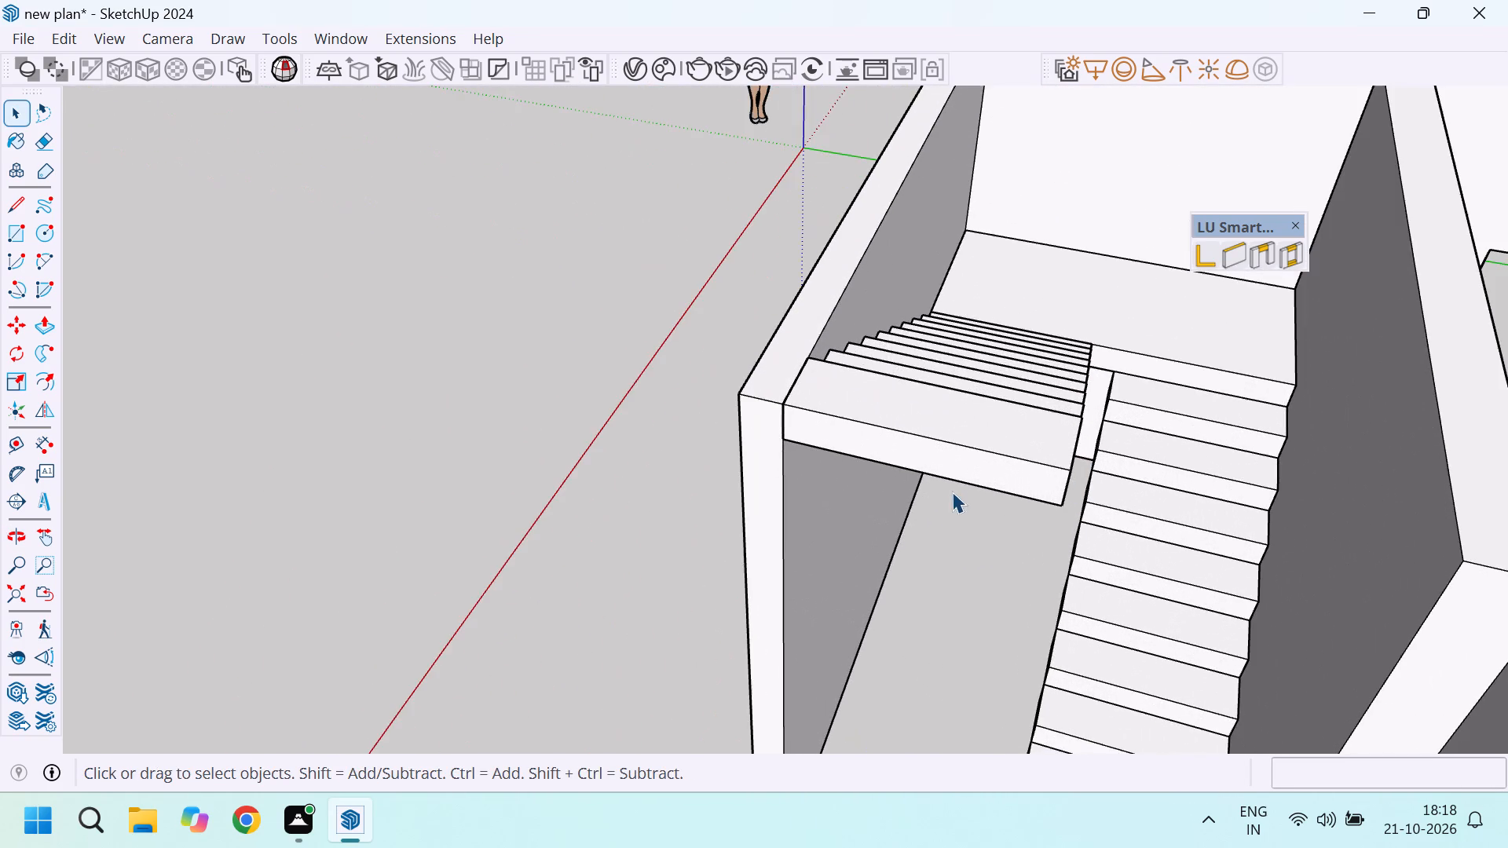
middle_click_drag(958, 492, 684, 486)
scroll(973, 463, "up", 5)
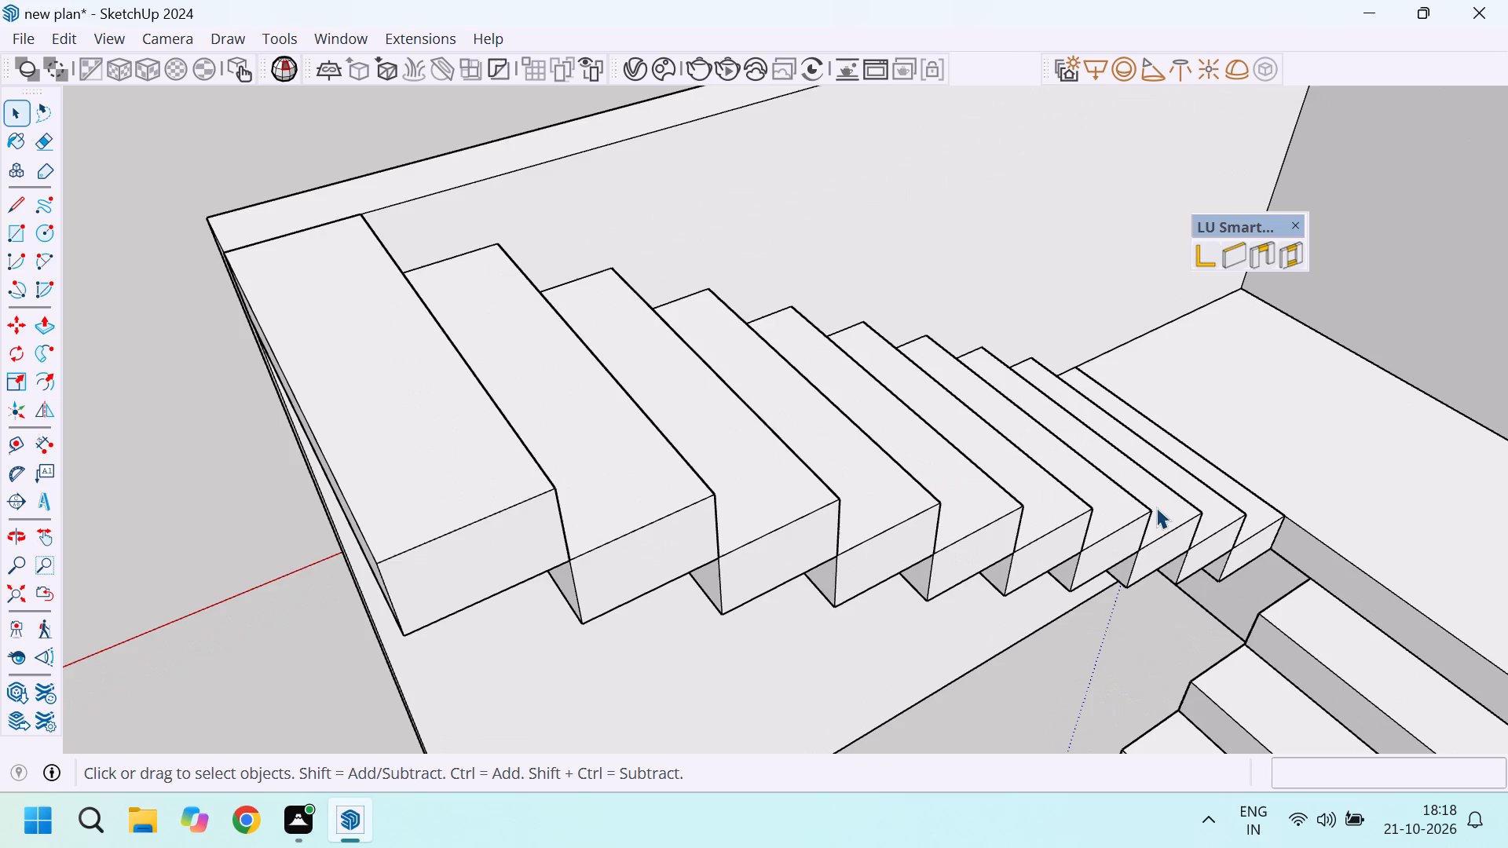
scroll(1239, 495, "up", 4)
scroll(1270, 479, "down", 10)
scroll(997, 455, "up", 3)
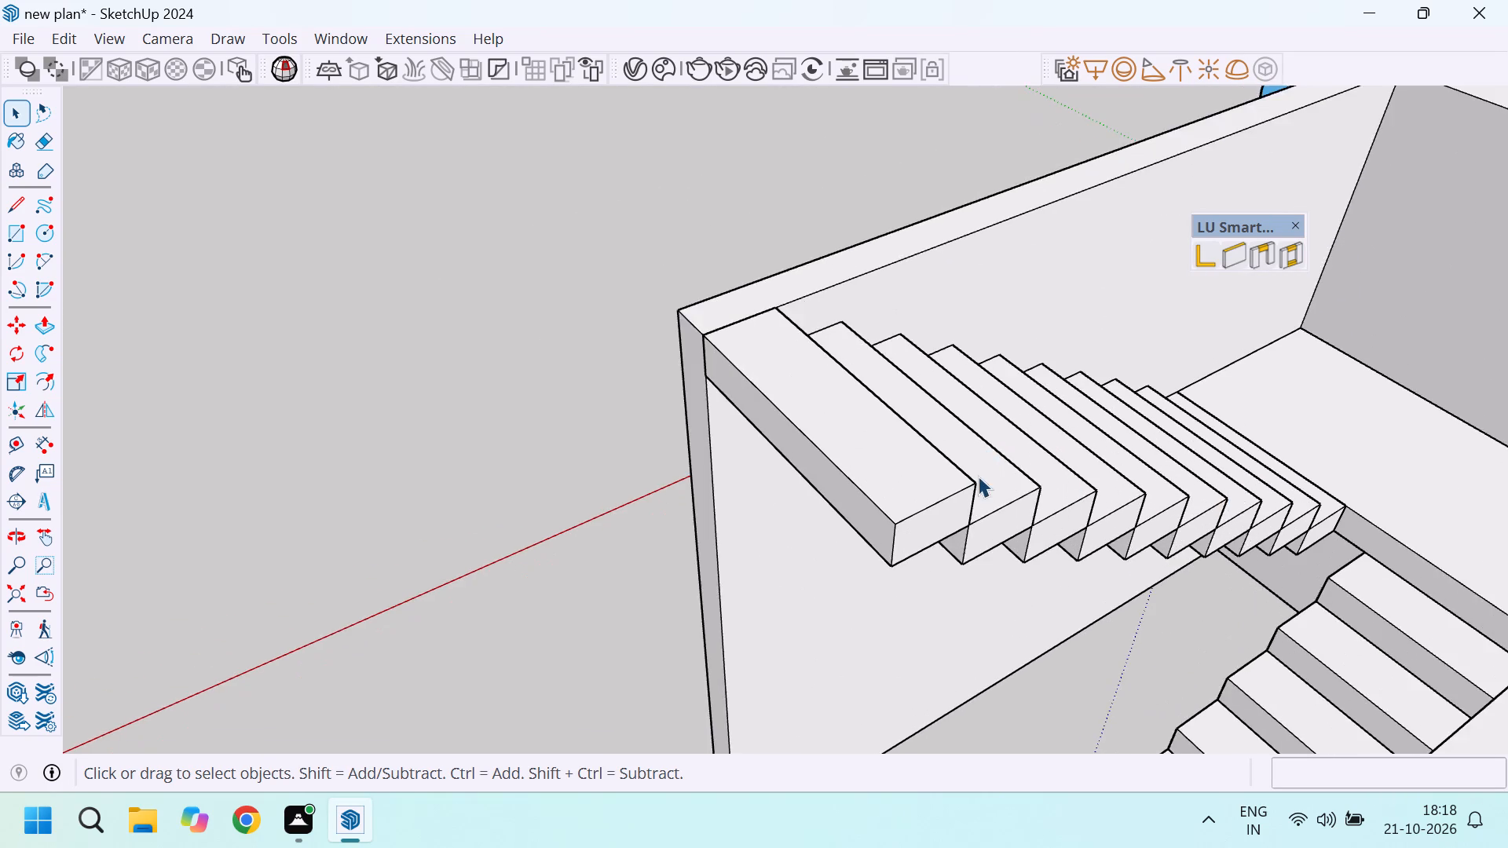
scroll(978, 476, "down", 4)
scroll(1170, 495, "up", 3)
scroll(1039, 488, "down", 4)
scroll(905, 484, "up", 2)
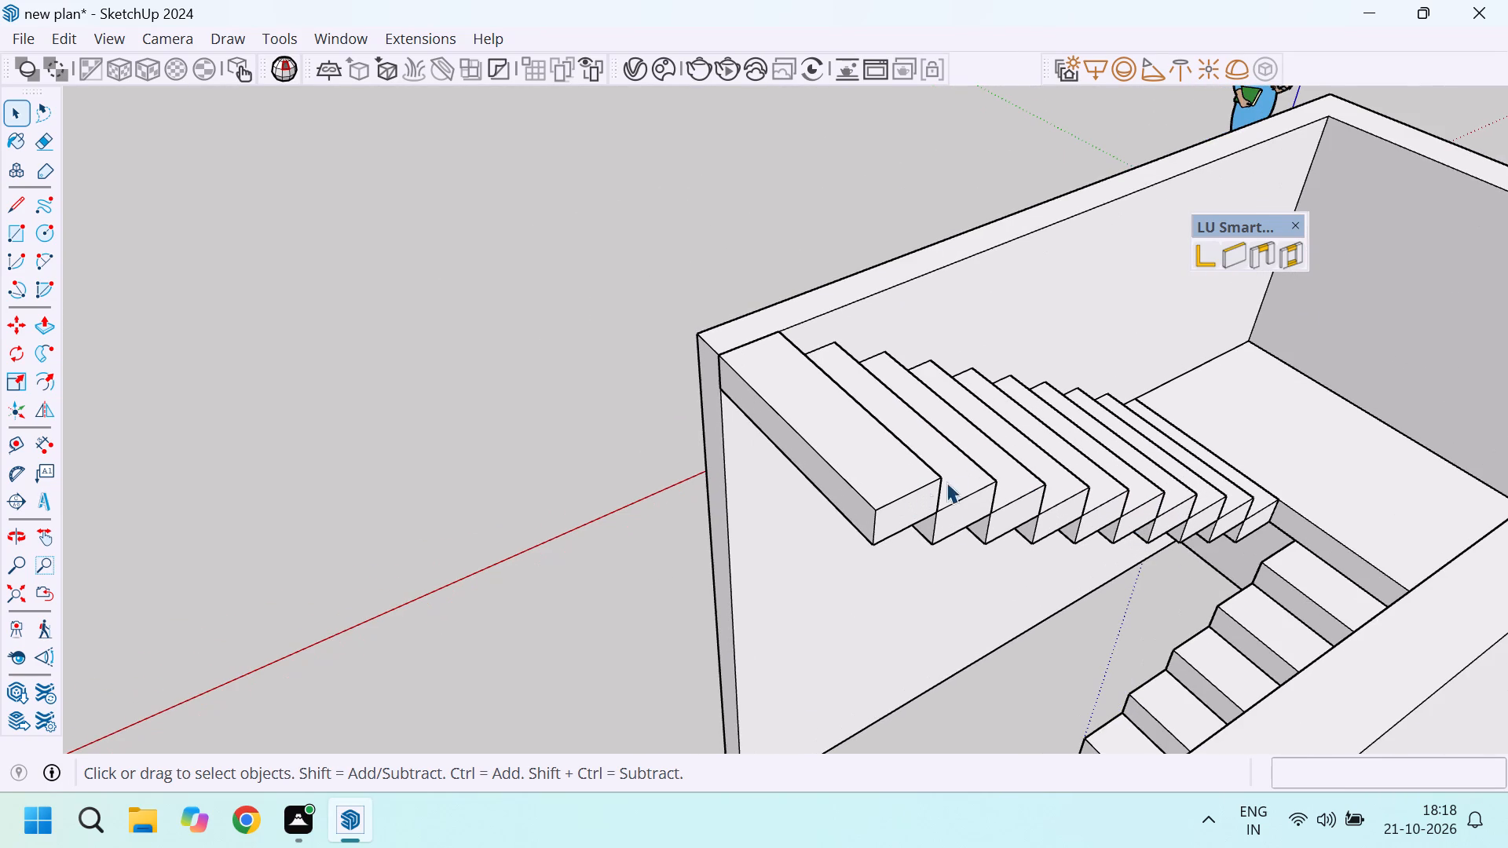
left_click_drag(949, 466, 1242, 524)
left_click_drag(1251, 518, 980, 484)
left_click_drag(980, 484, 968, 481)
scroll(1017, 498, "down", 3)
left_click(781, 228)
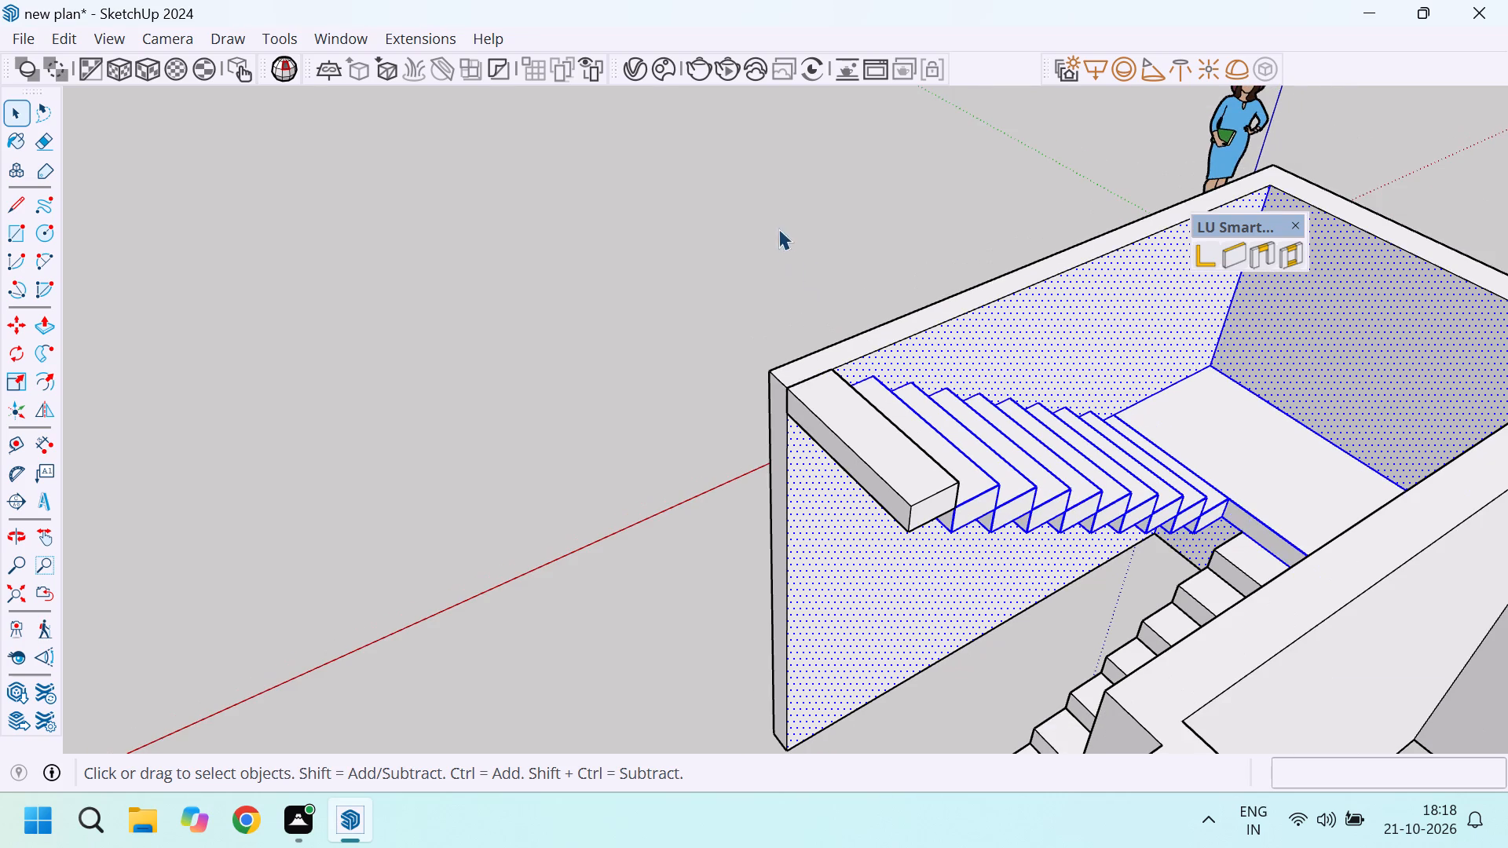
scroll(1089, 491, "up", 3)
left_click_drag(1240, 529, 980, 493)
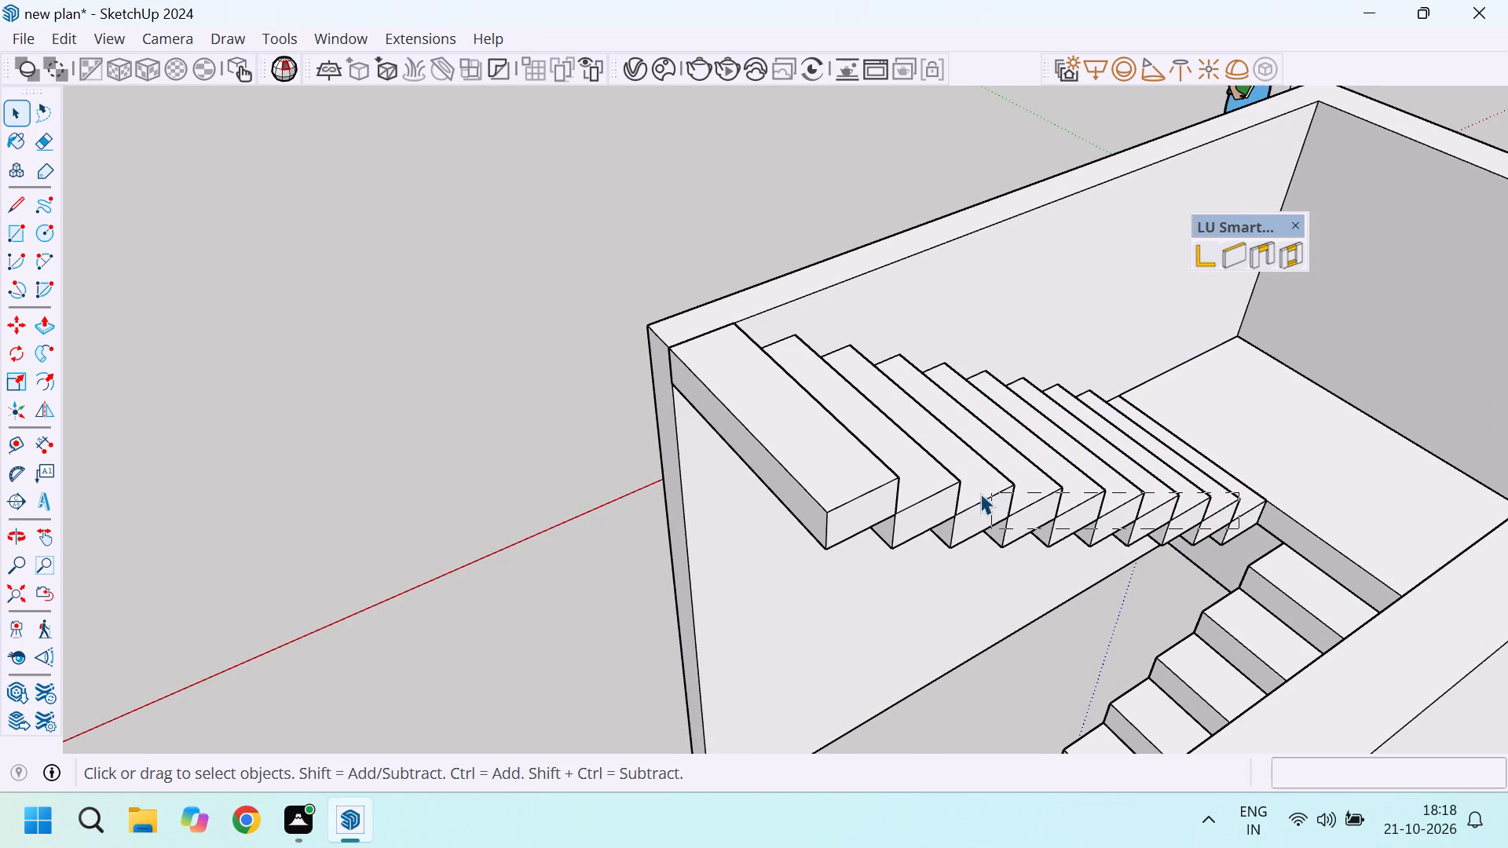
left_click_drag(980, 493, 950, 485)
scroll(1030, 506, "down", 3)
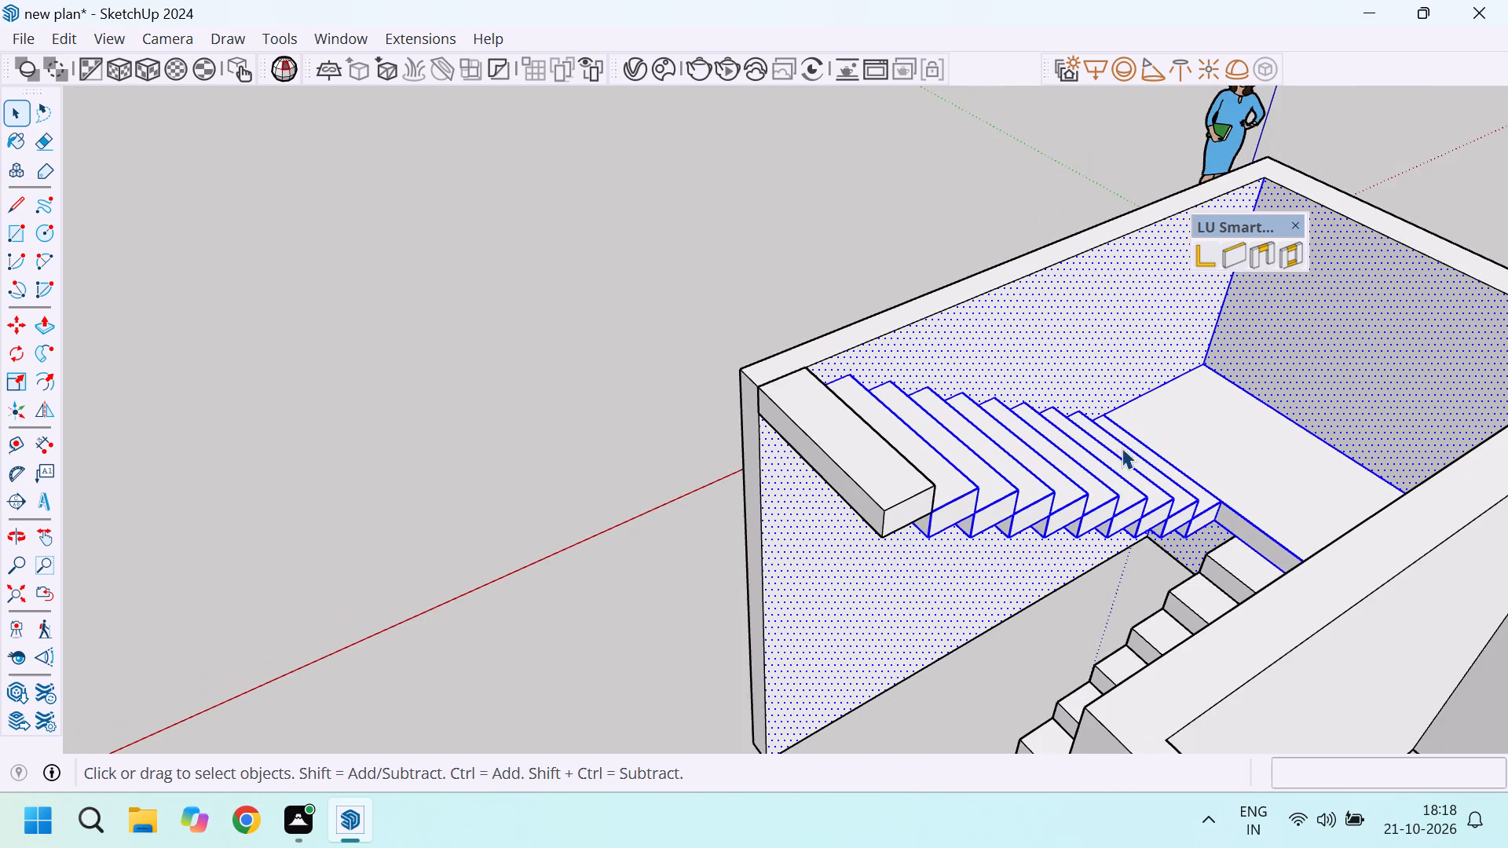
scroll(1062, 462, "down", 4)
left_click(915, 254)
Select the nine mirrored-flight steps nearest the landing and move them up 6" so the first one sits on the landing's top corner.
scroll(1134, 506, "up", 8)
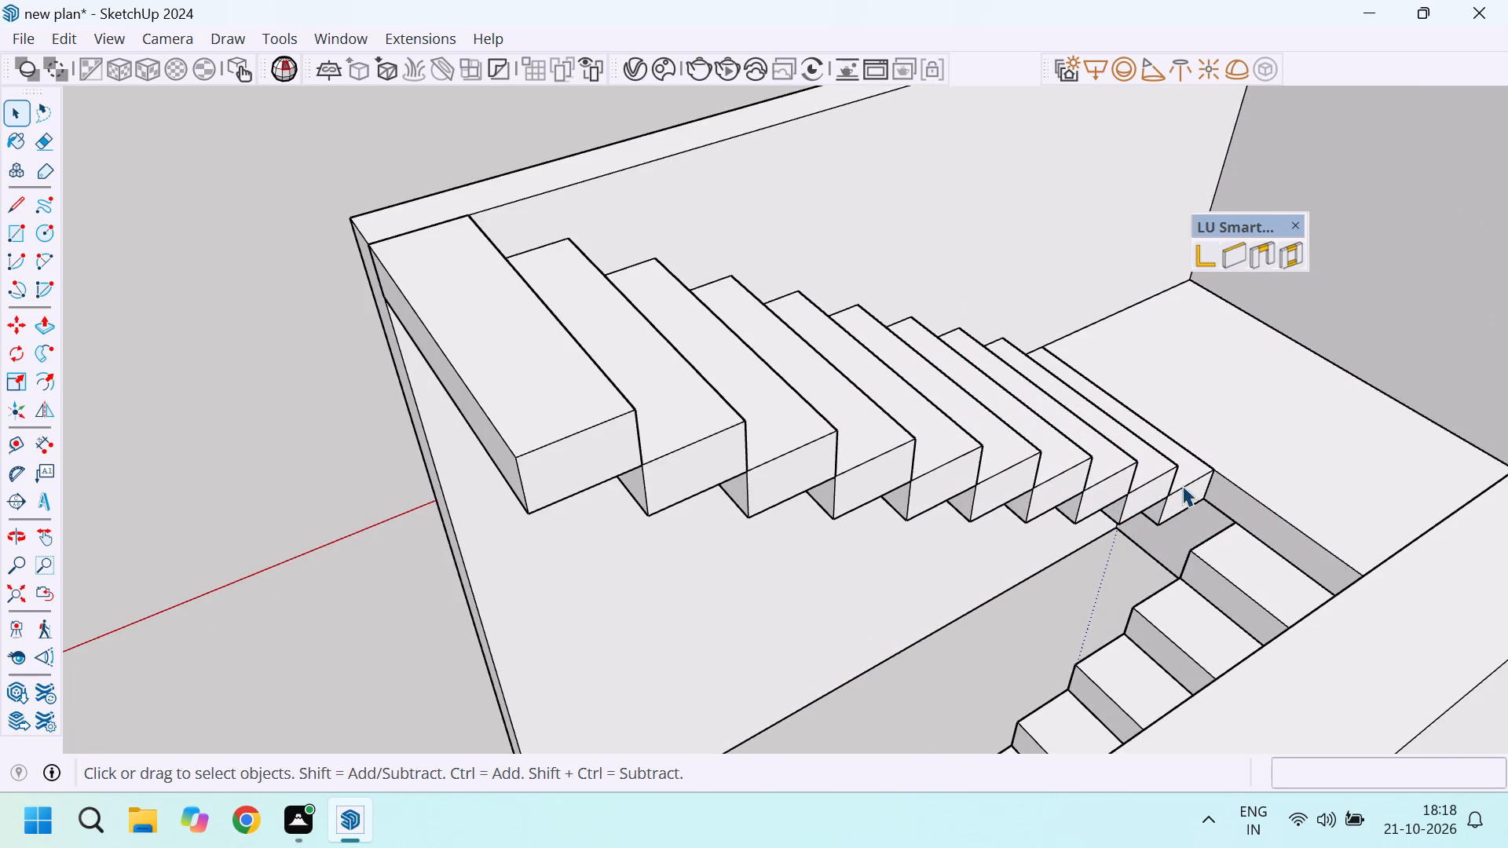
left_click(1182, 485)
left_click(1149, 472, "ctrl")
left_click(1115, 476, "ctrl")
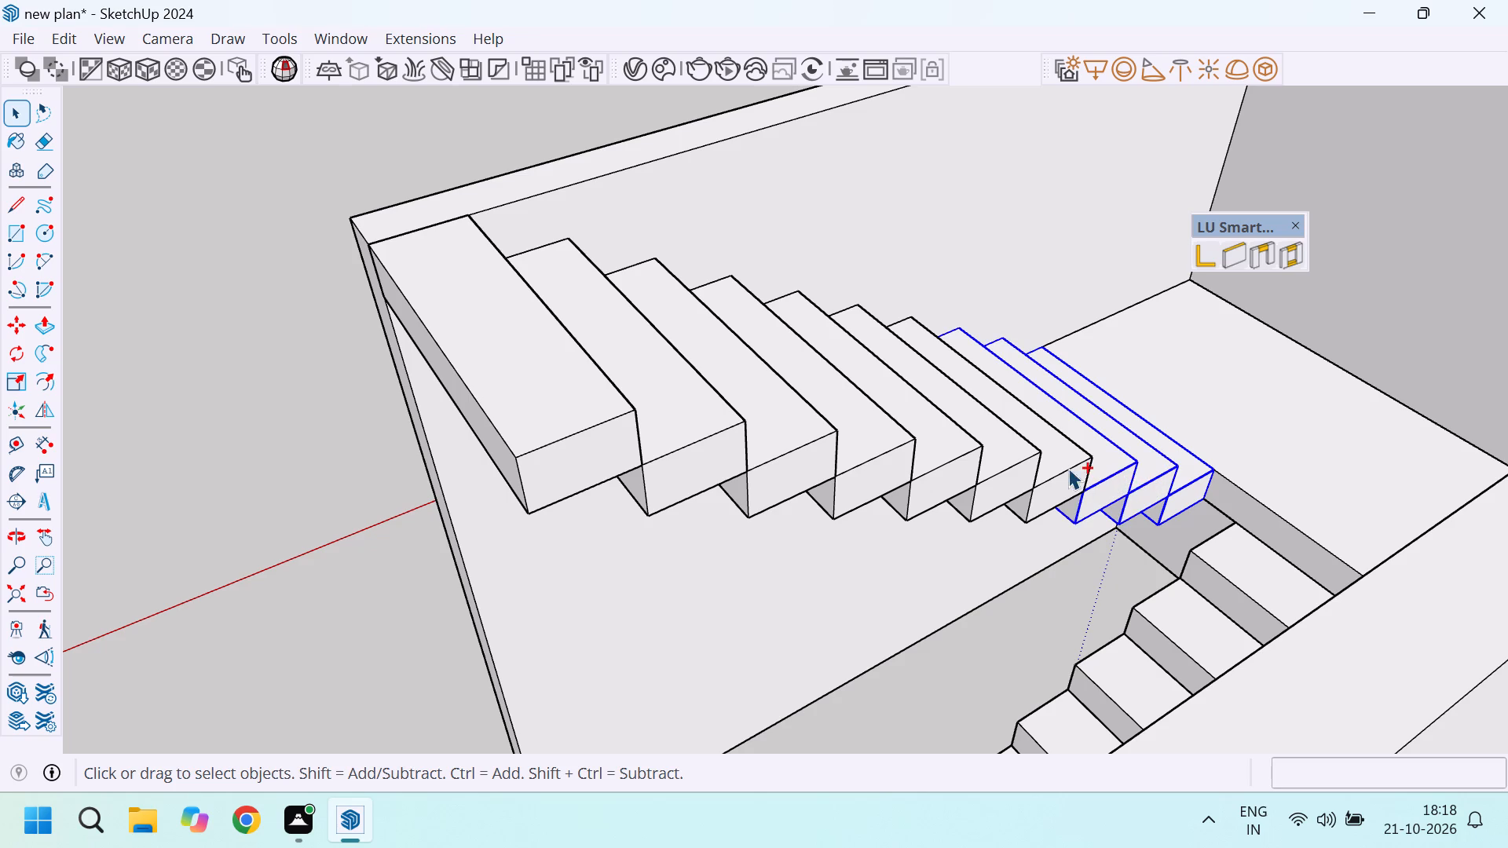
left_click(1050, 459, "ctrl")
left_click(1001, 457, "ctrl")
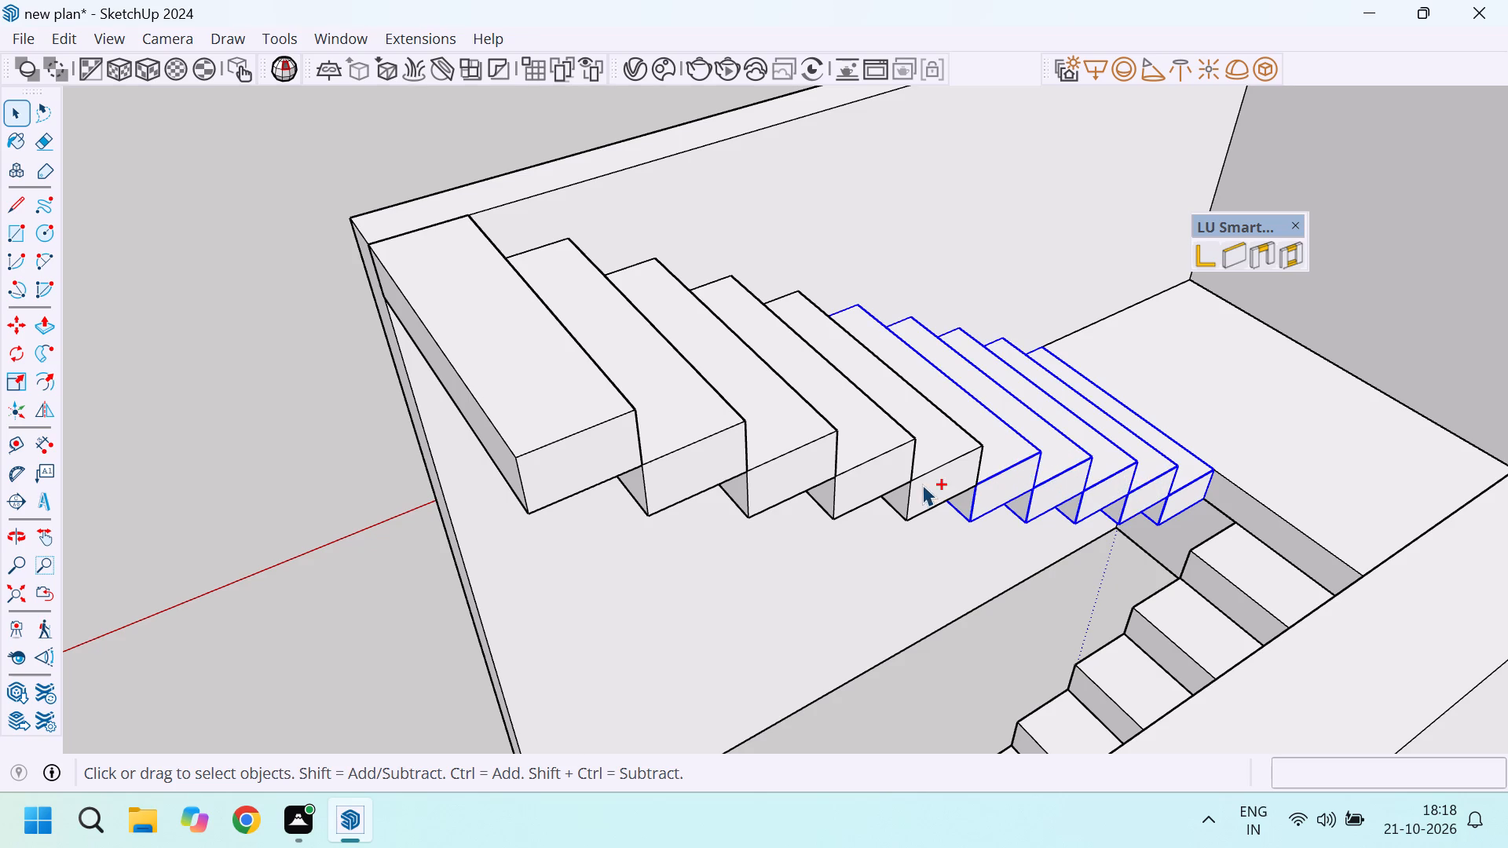
left_click(932, 459, "ctrl")
left_click(891, 452, "ctrl")
left_click(784, 452, "ctrl")
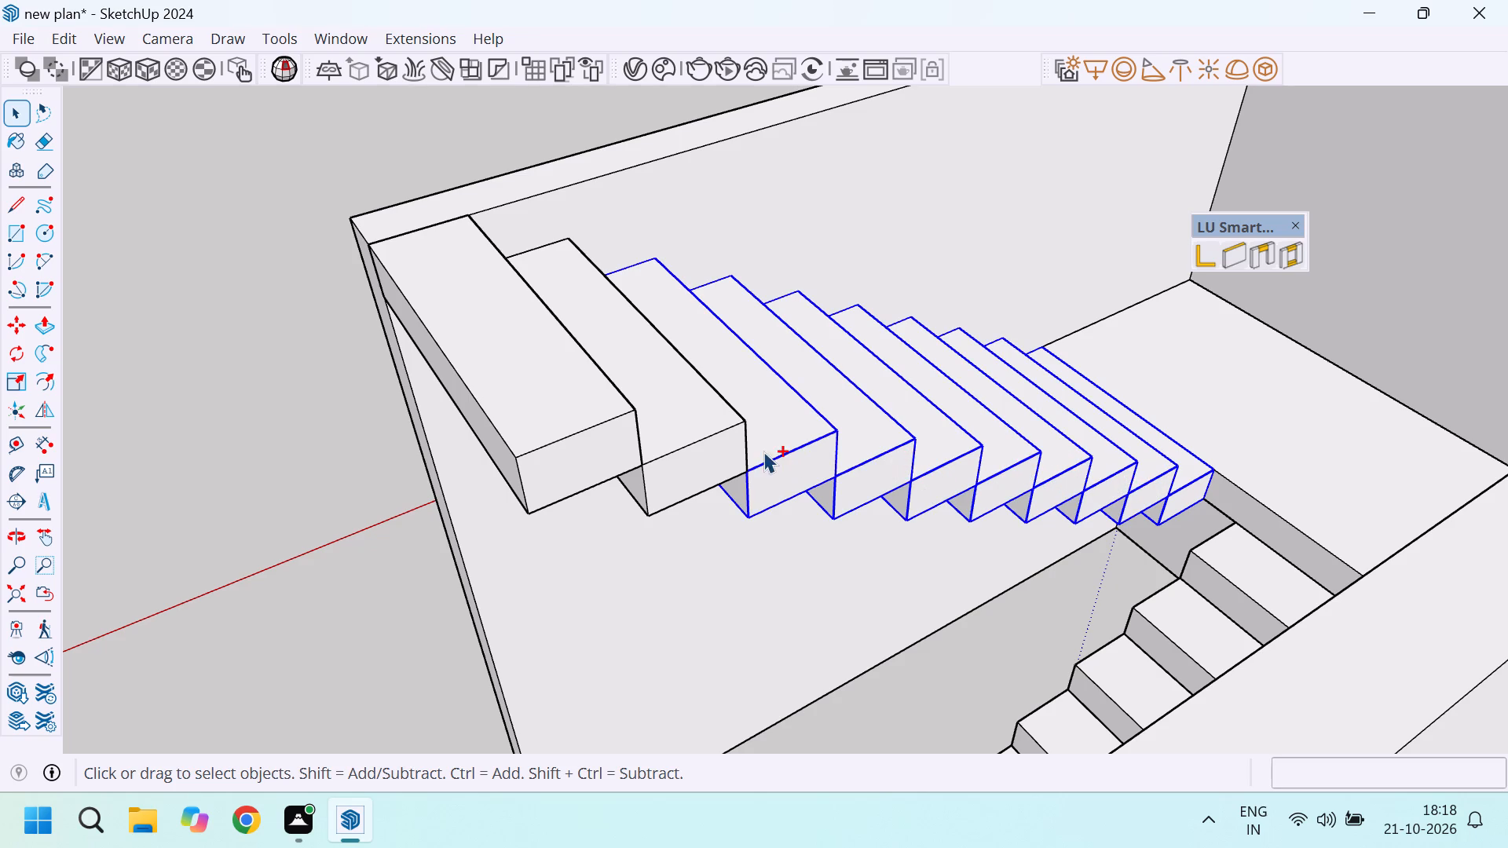
left_click(717, 440, "ctrl")
scroll(746, 420, "down", 4)
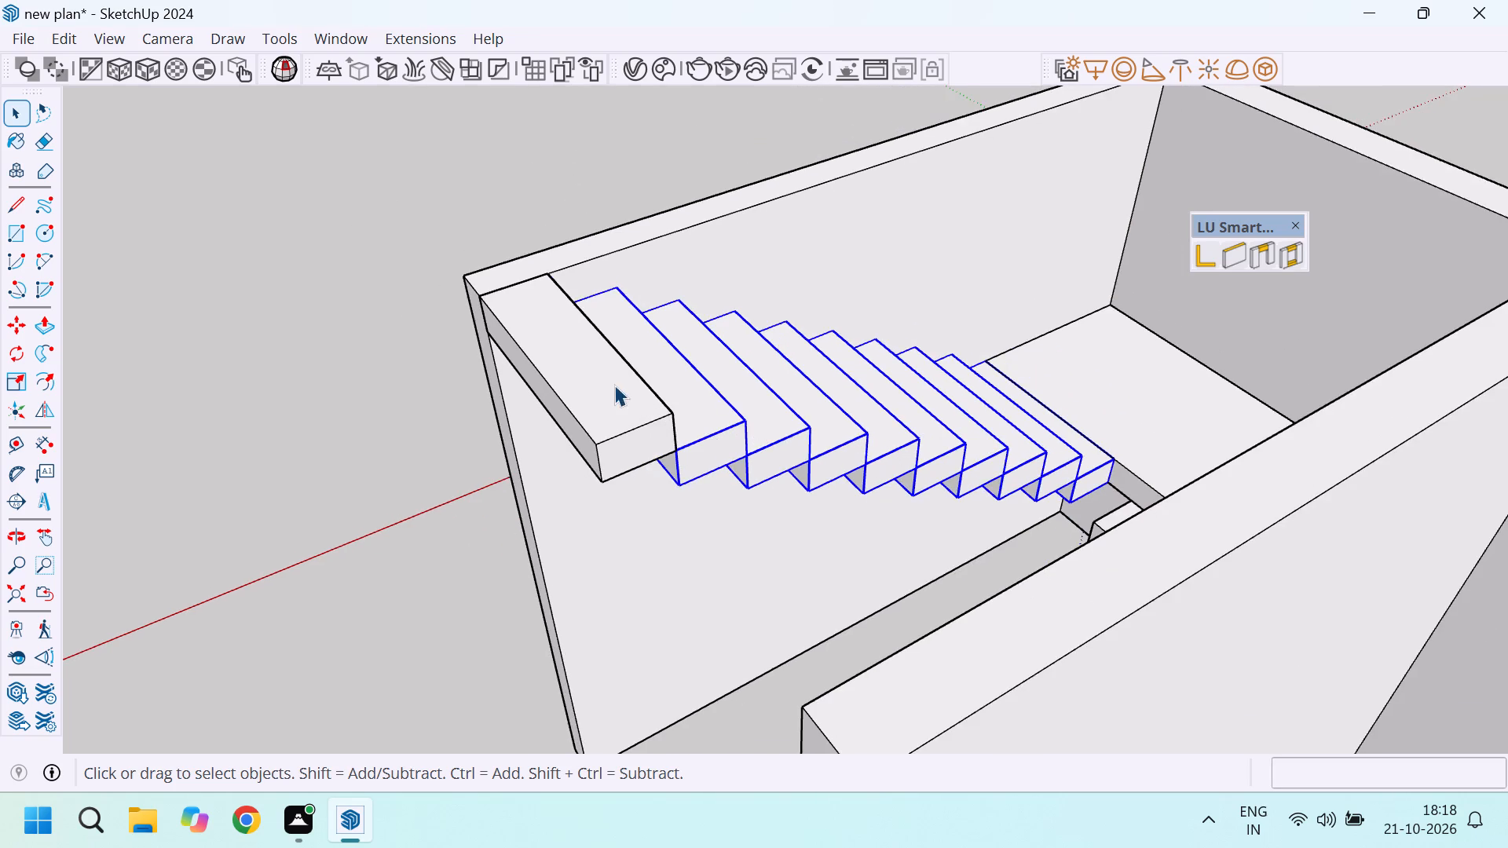
scroll(614, 385, "down", 3)
scroll(965, 459, "up", 4)
scroll(1051, 436, "up", 7)
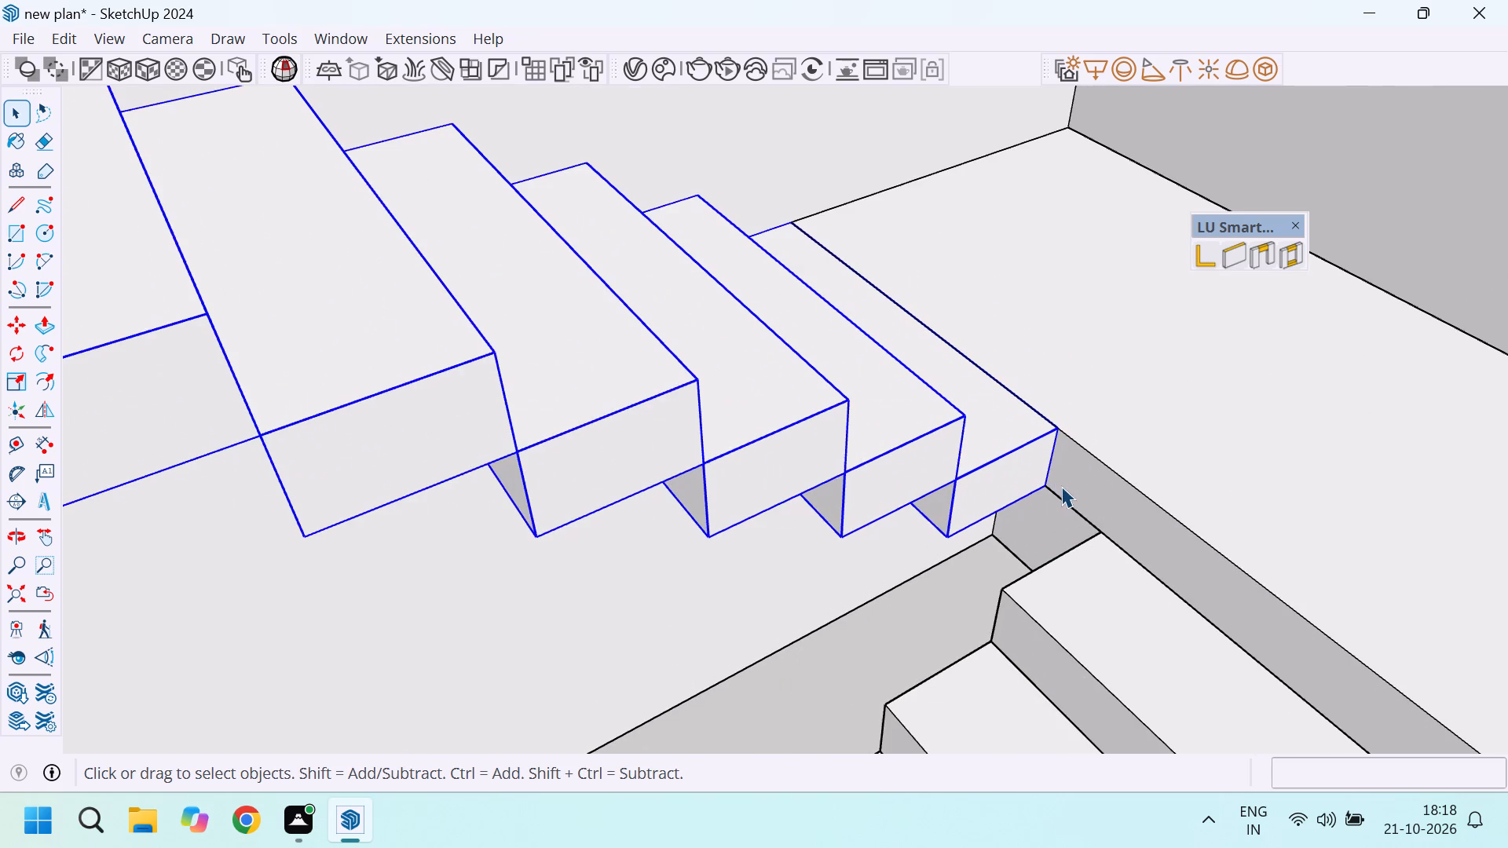
key("m")
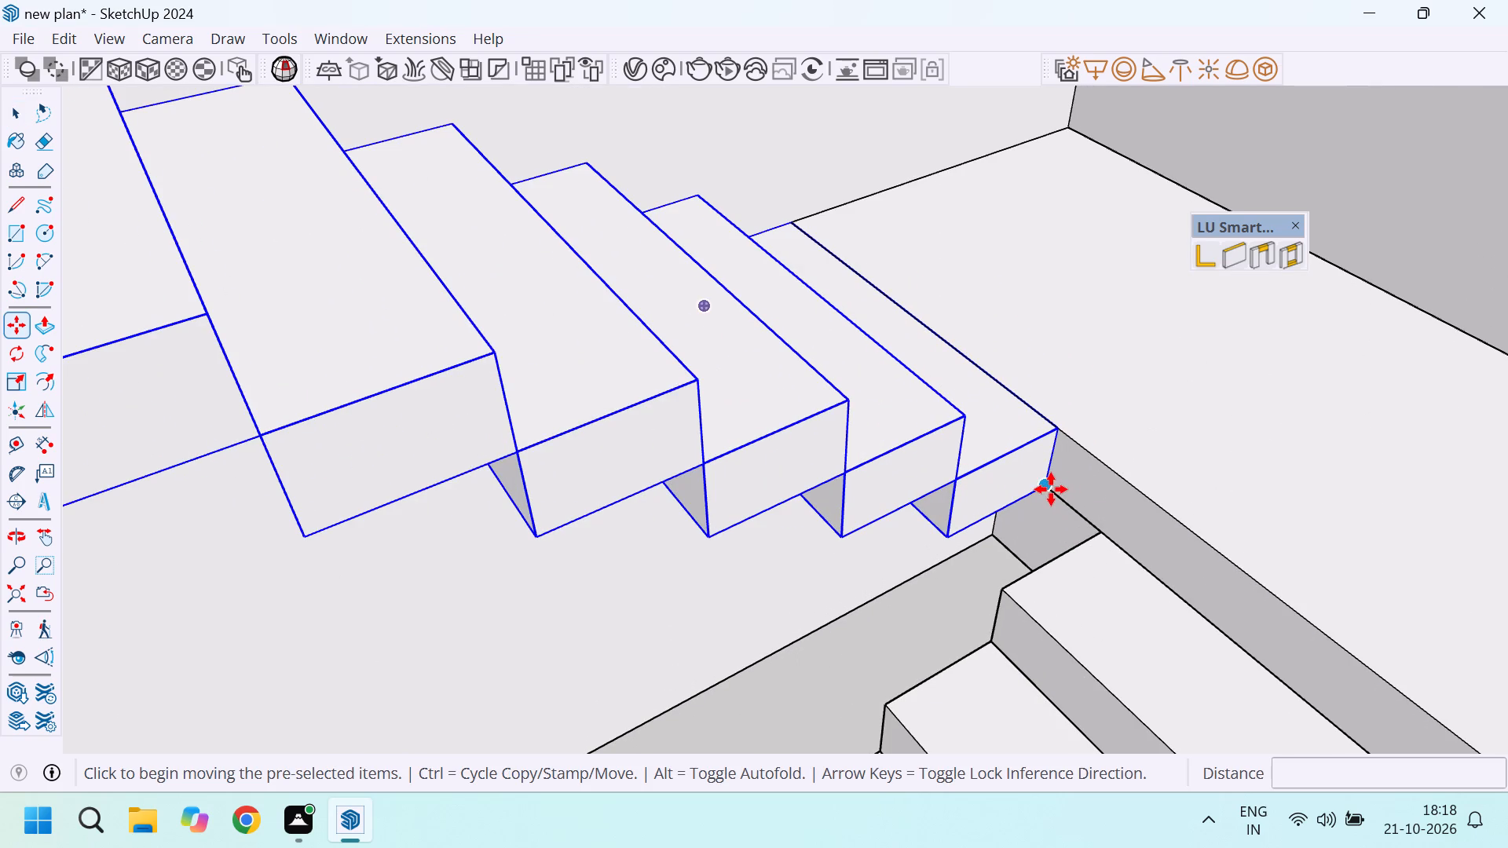
left_click(1051, 489)
left_click(1059, 430)
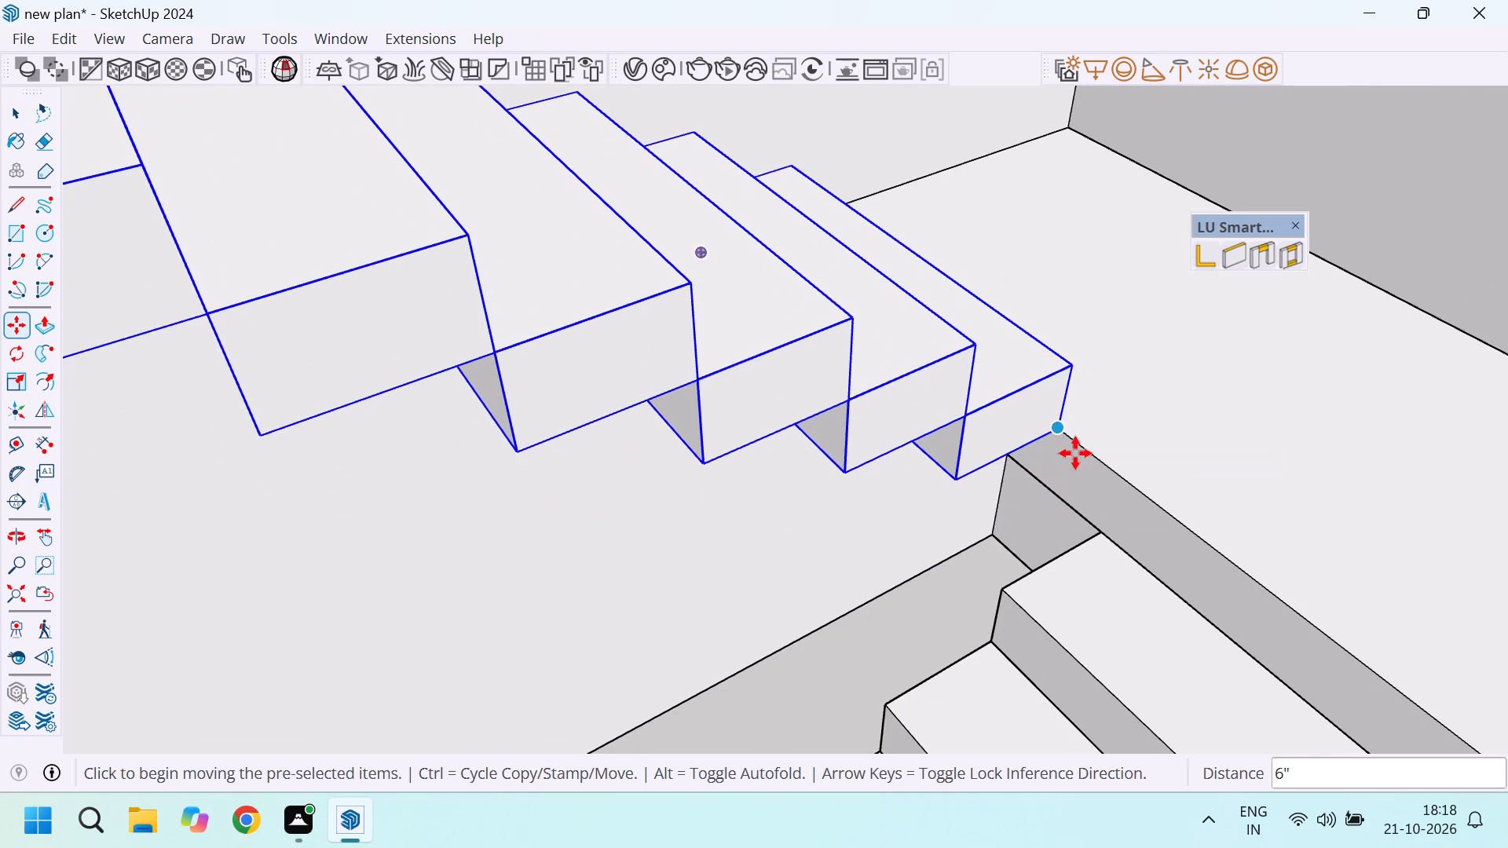
scroll(1085, 464, "down", 10)
key("space")
Delete the mirrored flight's outermost step, the surplus one farthest from the landing.
scroll(1030, 462, "down", 5)
scroll(747, 411, "up", 3)
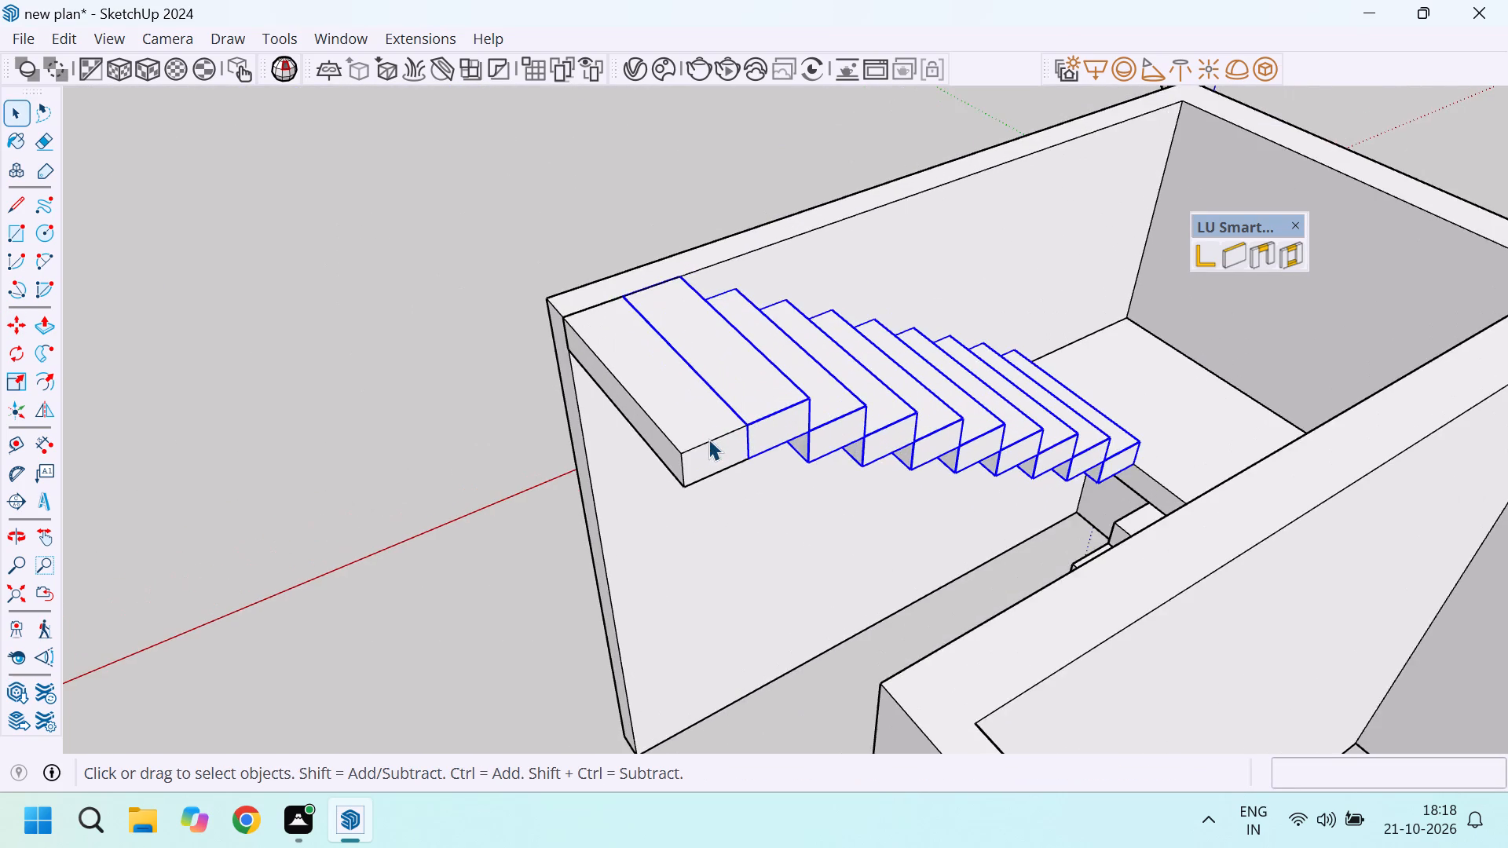
scroll(708, 439, "up", 3)
scroll(736, 444, "down", 3)
scroll(684, 383, "up", 3)
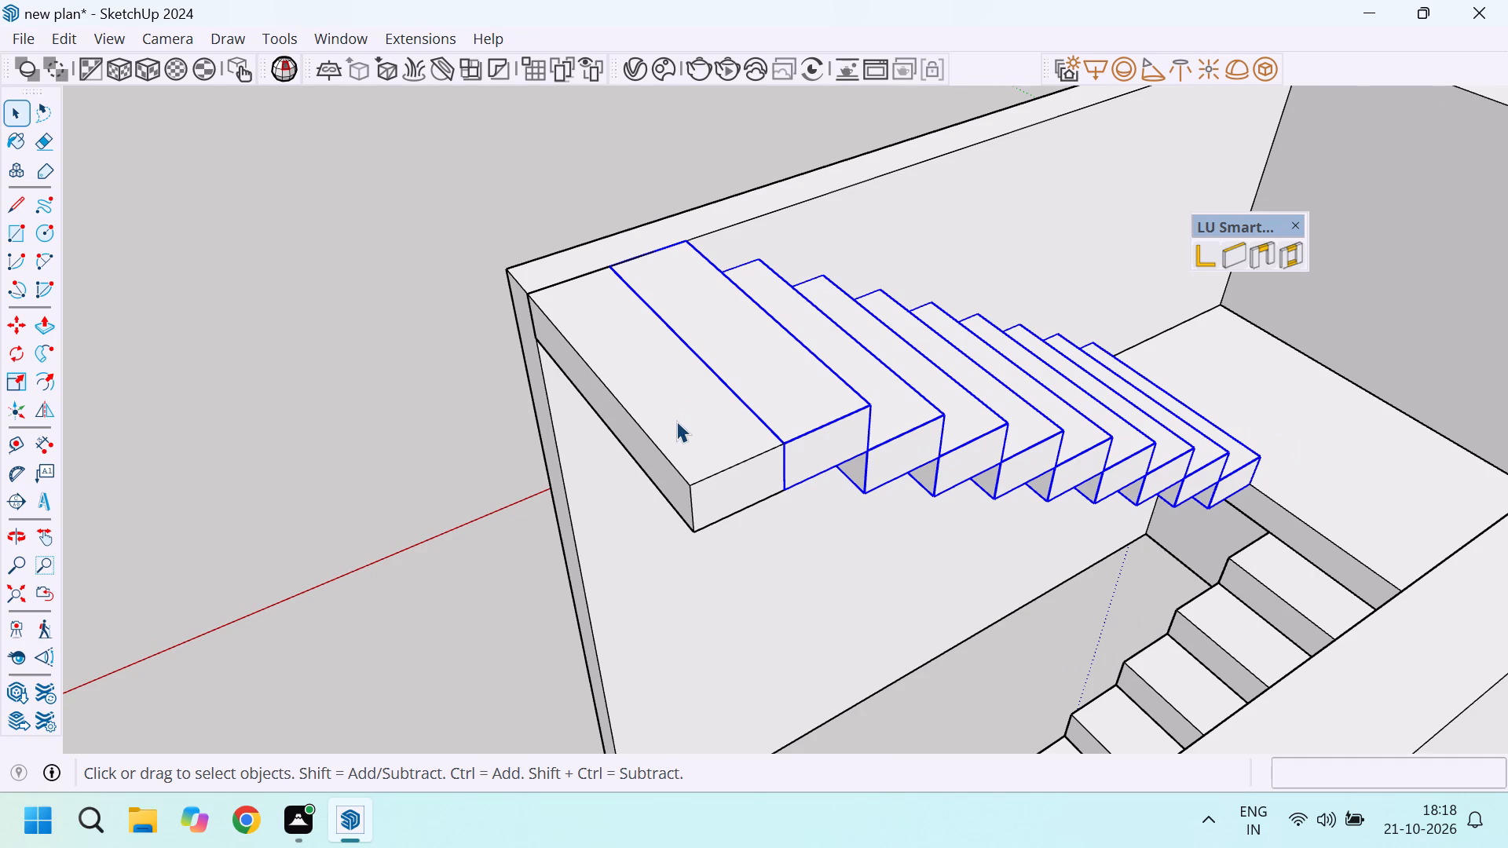
left_click(676, 421)
scroll(682, 448, "down", 4)
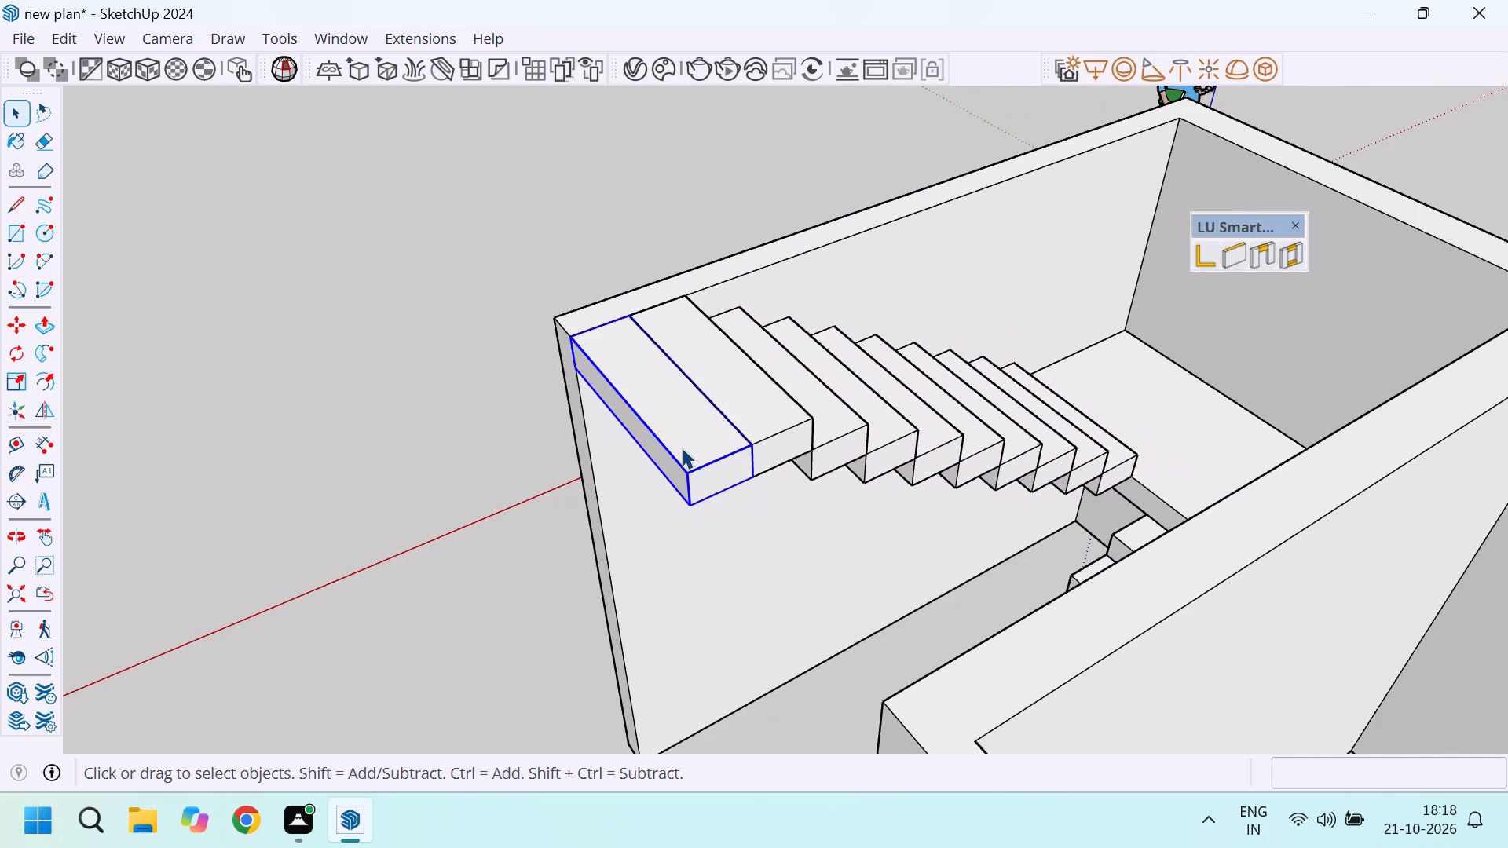
key("Delete")
Examine the two flights and the landing within the porch walls from several sides.
scroll(707, 462, "down", 5)
middle_click_drag(668, 498, 1079, 583)
scroll(959, 389, "up", 15)
scroll(921, 411, "down", 5)
scroll(842, 506, "down", 9)
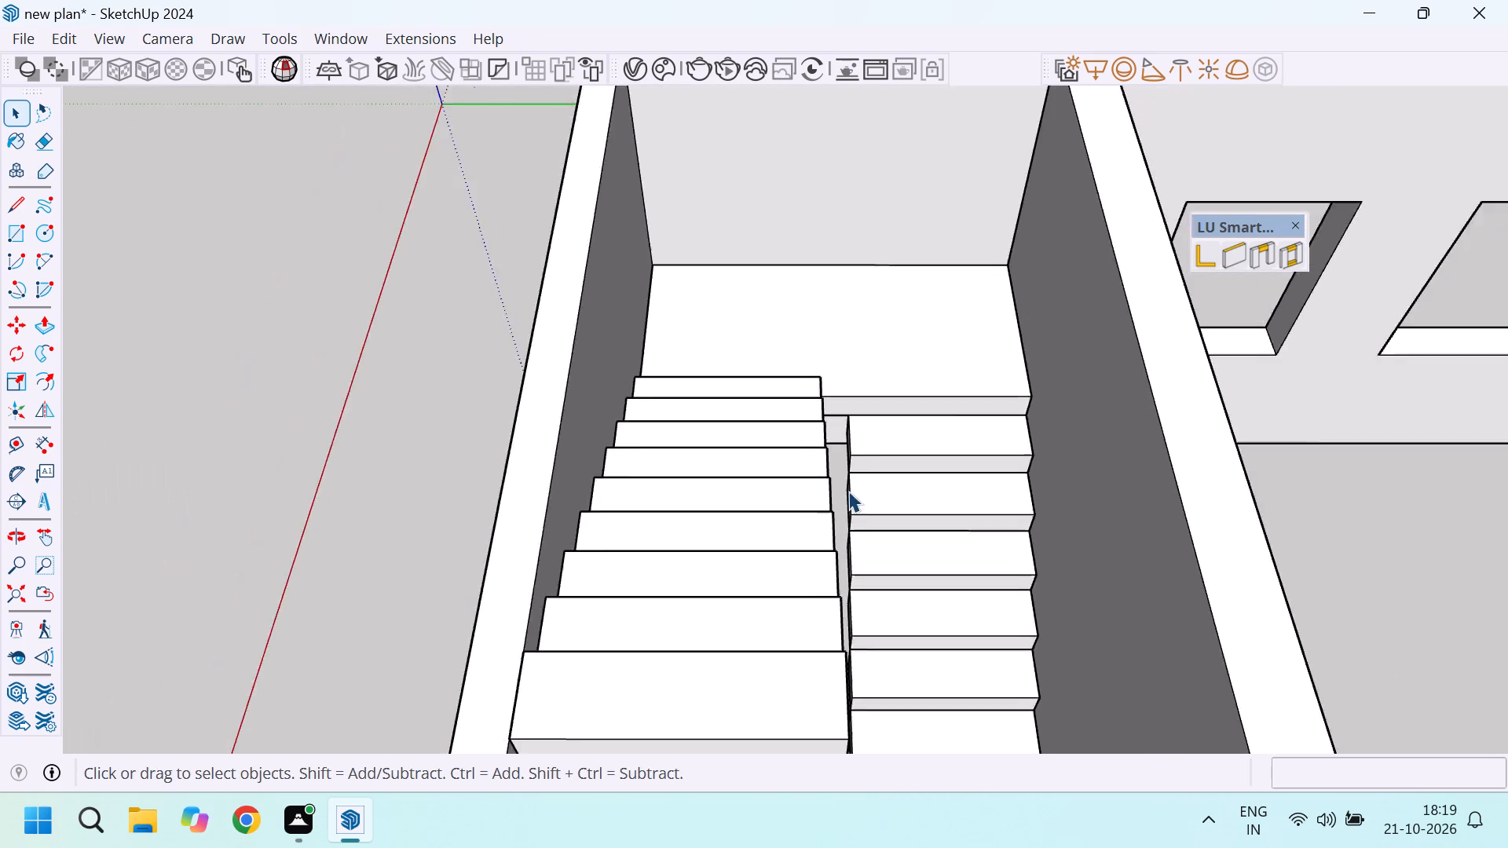
scroll(848, 491, "down", 2)
middle_click_drag(891, 567, 1158, 562)
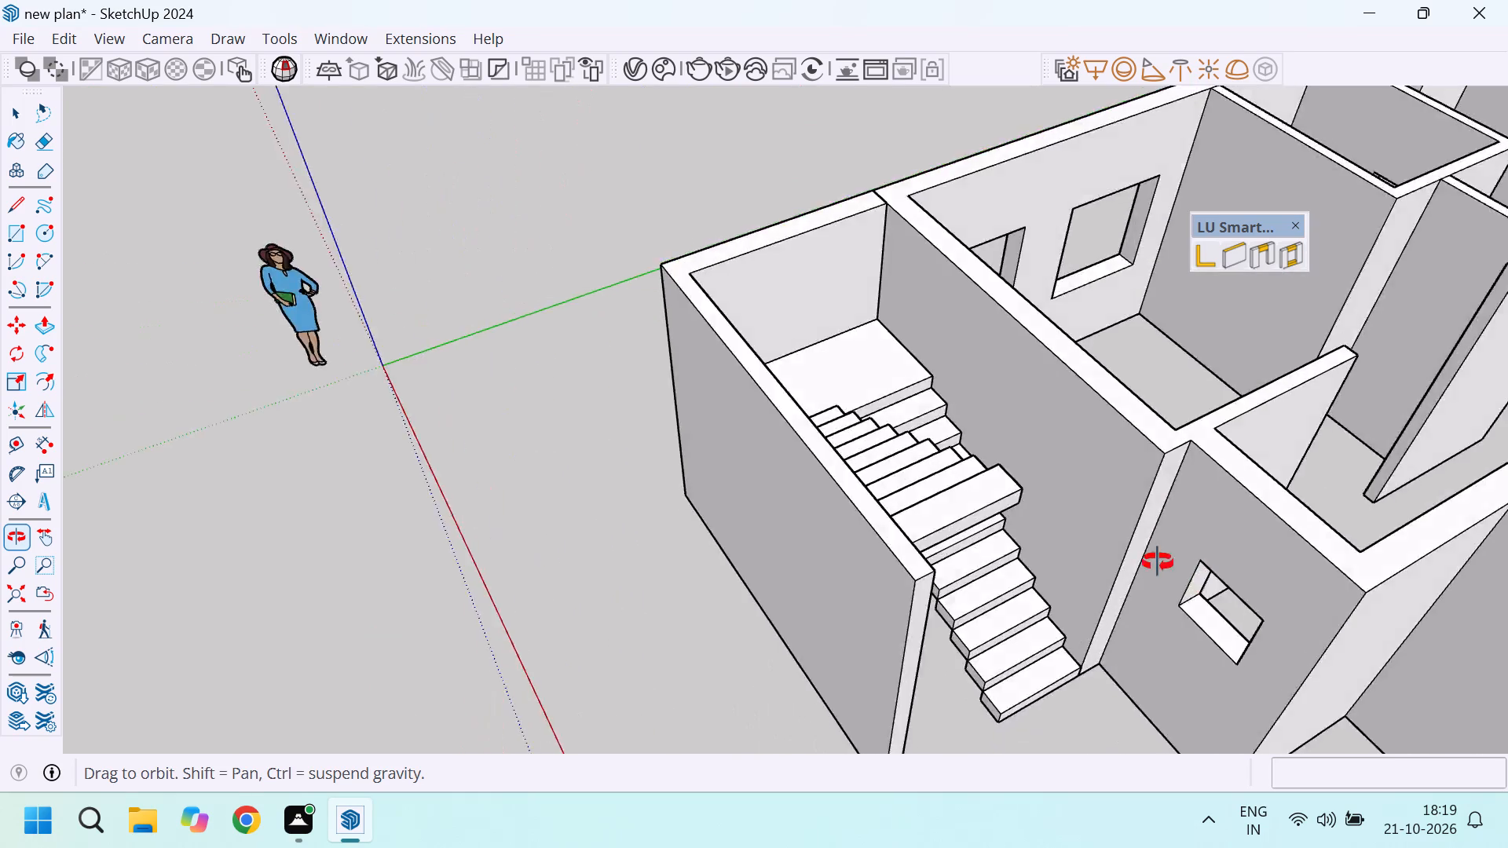
middle_click_drag(1158, 562, 1296, 598)
scroll(1092, 551, "down", 4)
middle_click_drag(1032, 612, 1214, 612)
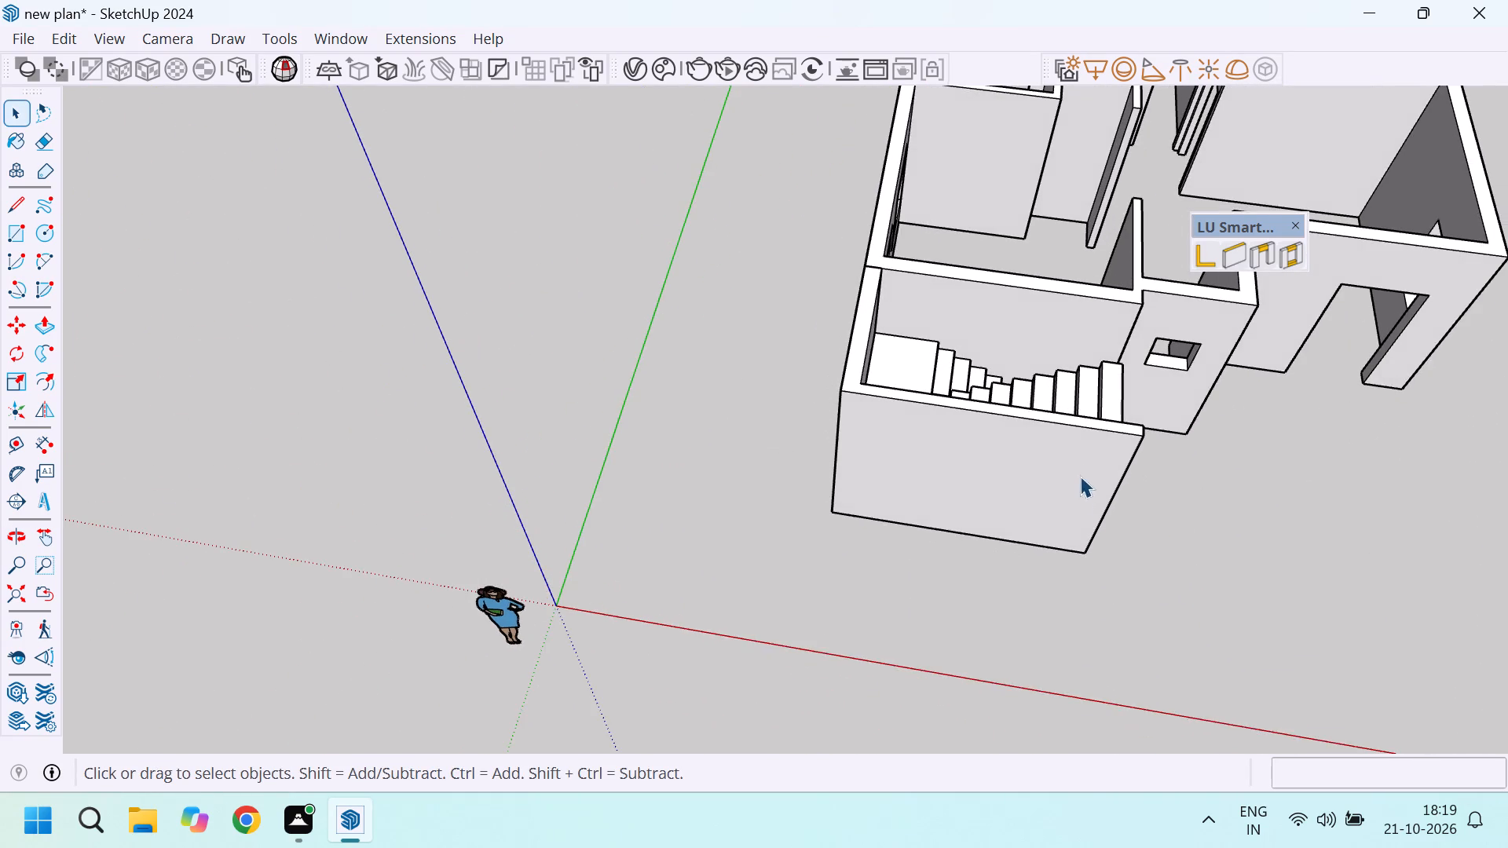
scroll(1089, 444, "up", 9)
middle_click_drag(1161, 577, 581, 592)
scroll(872, 675, "up", 2)
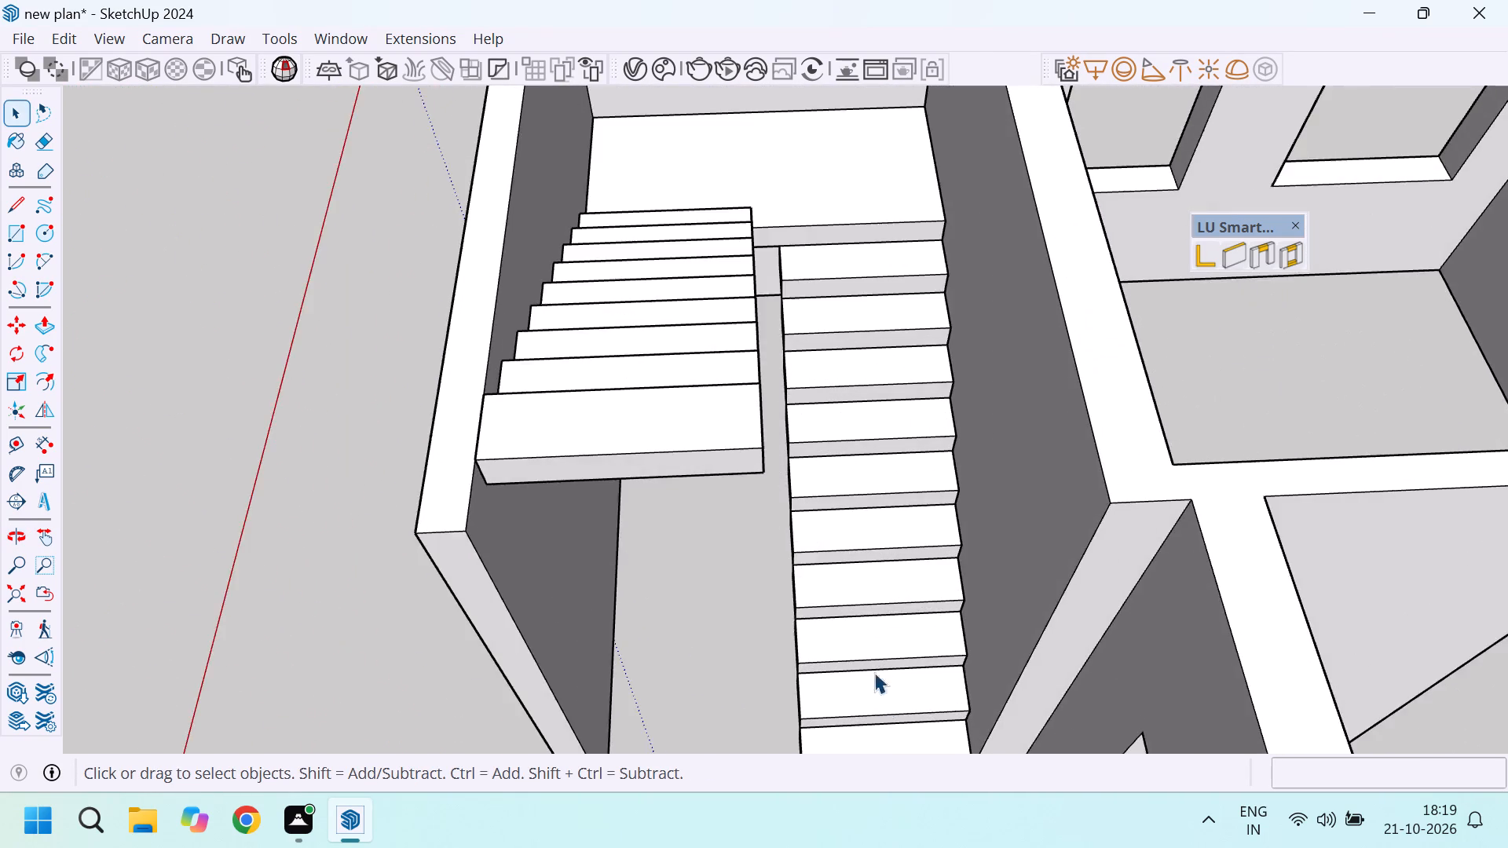
scroll(865, 614, "down", 5)
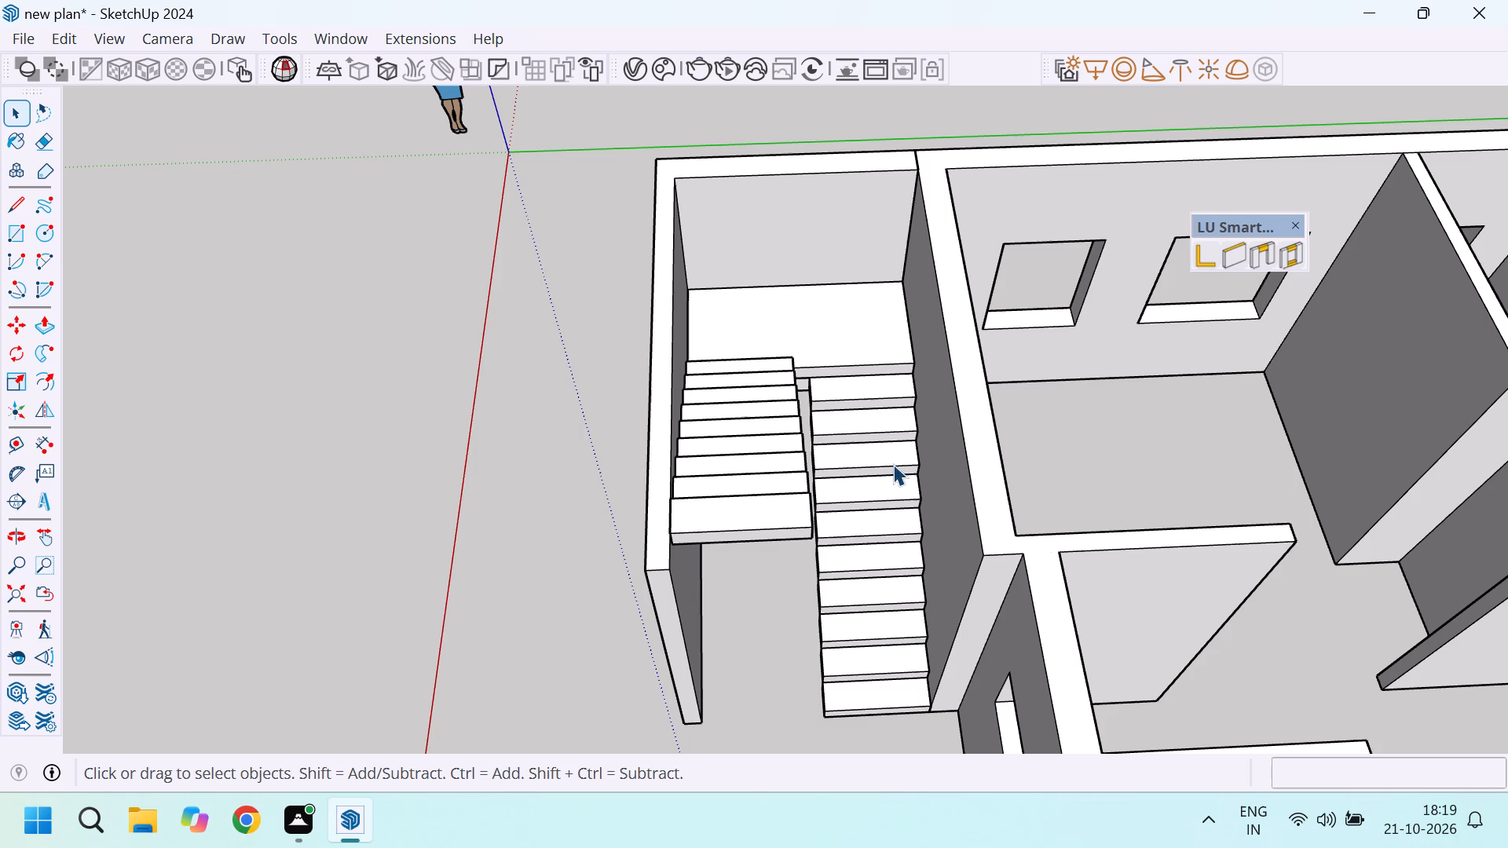
scroll(864, 370, "up", 4)
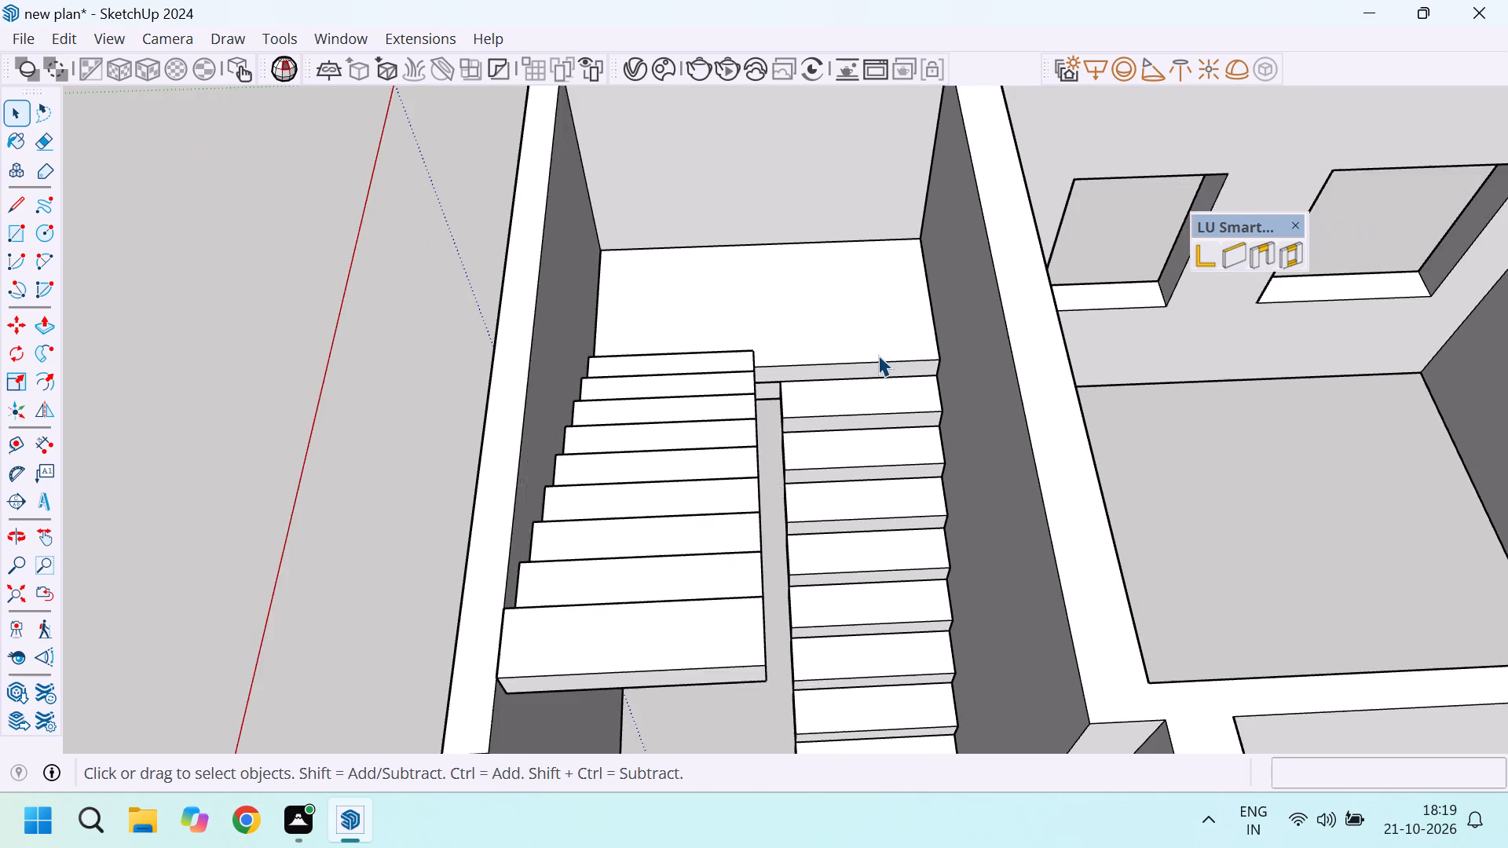
scroll(877, 356, "down", 5)
scroll(858, 349, "up", 5)
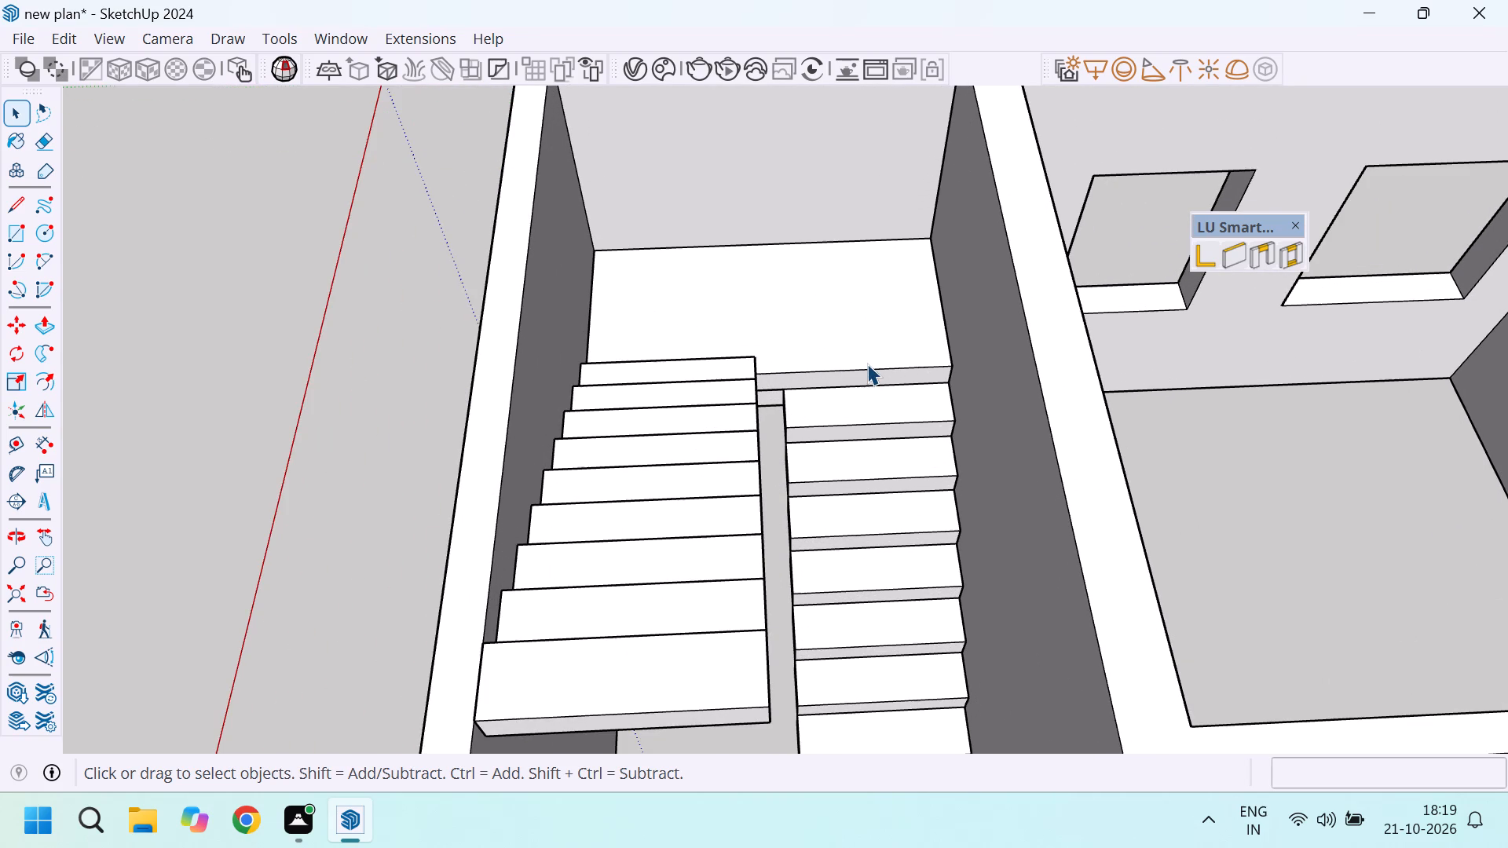
scroll(880, 367, "down", 7)
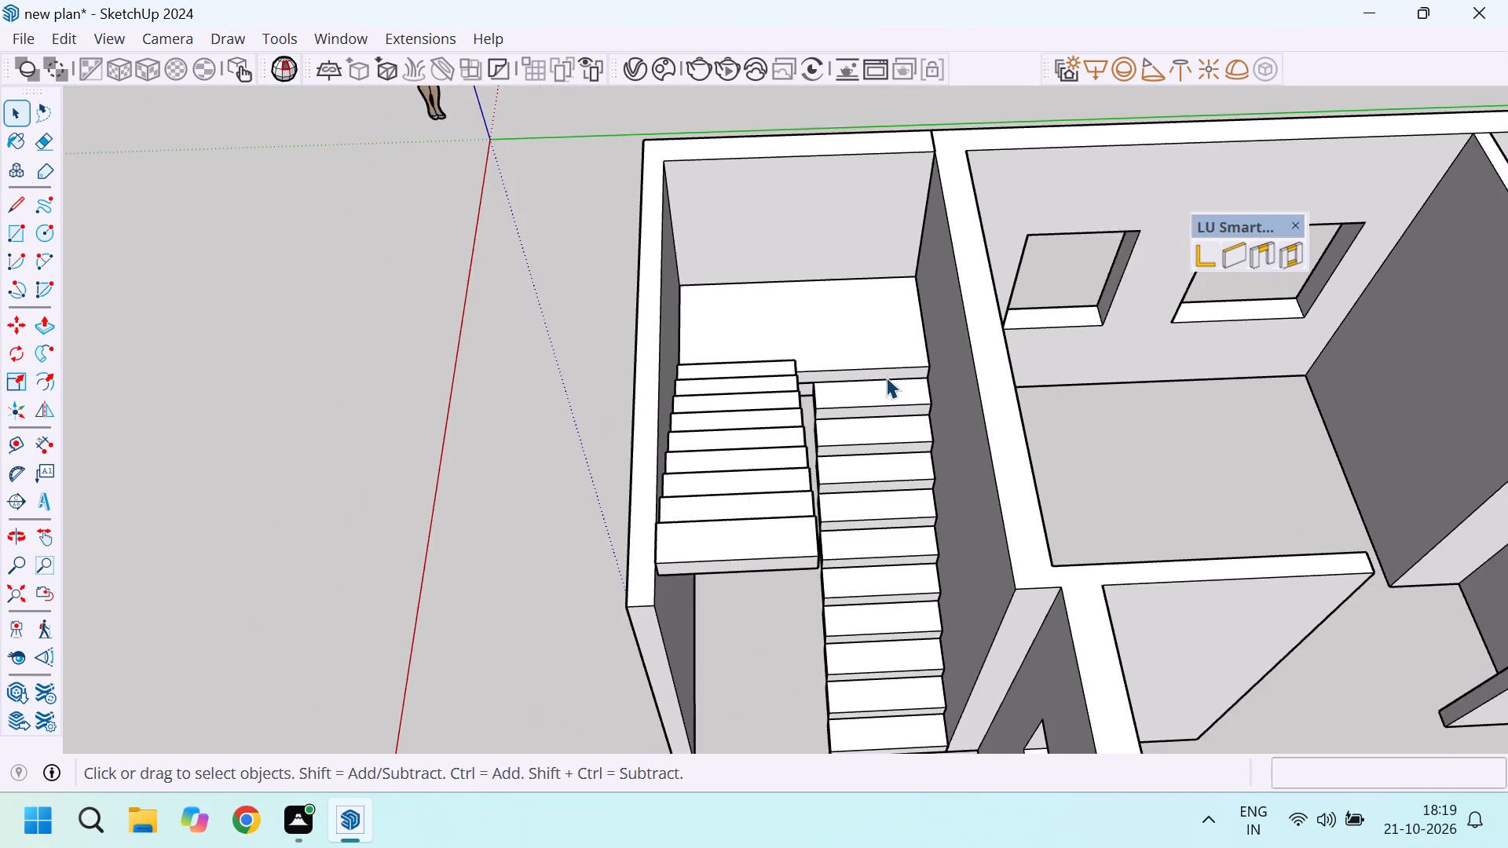
scroll(886, 377, "down", 2)
scroll(880, 406, "up", 5)
scroll(892, 405, "down", 5)
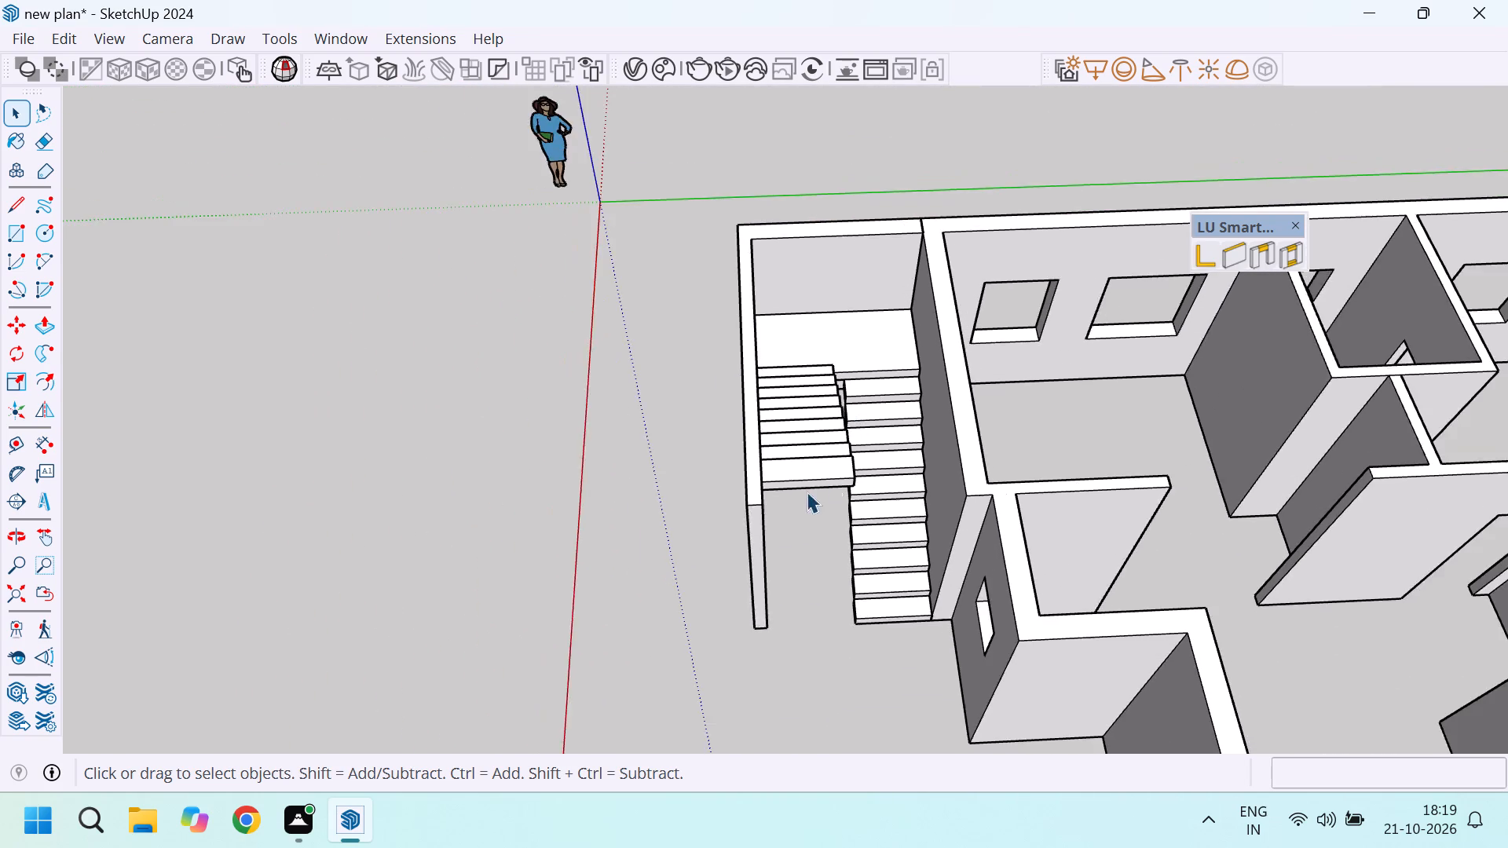
scroll(803, 493, "up", 4)
middle_click_drag(761, 532, 1351, 599)
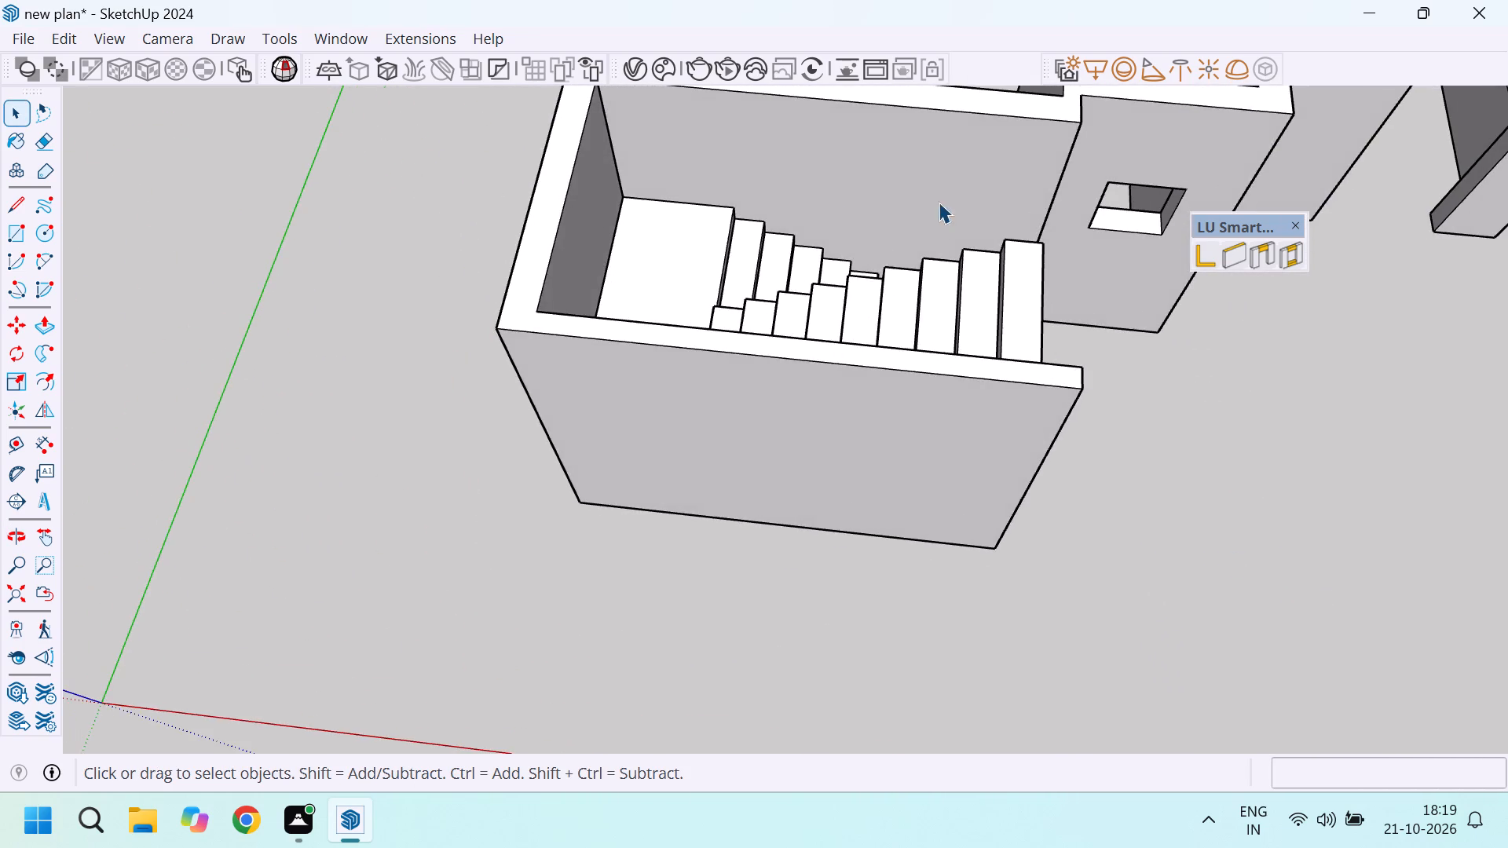
scroll(939, 202, "down", 4)
scroll(1024, 360, "up", 4)
scroll(1162, 412, "up", 1)
middle_click_drag(1121, 418, 877, 367)
scroll(1047, 400, "down", 2)
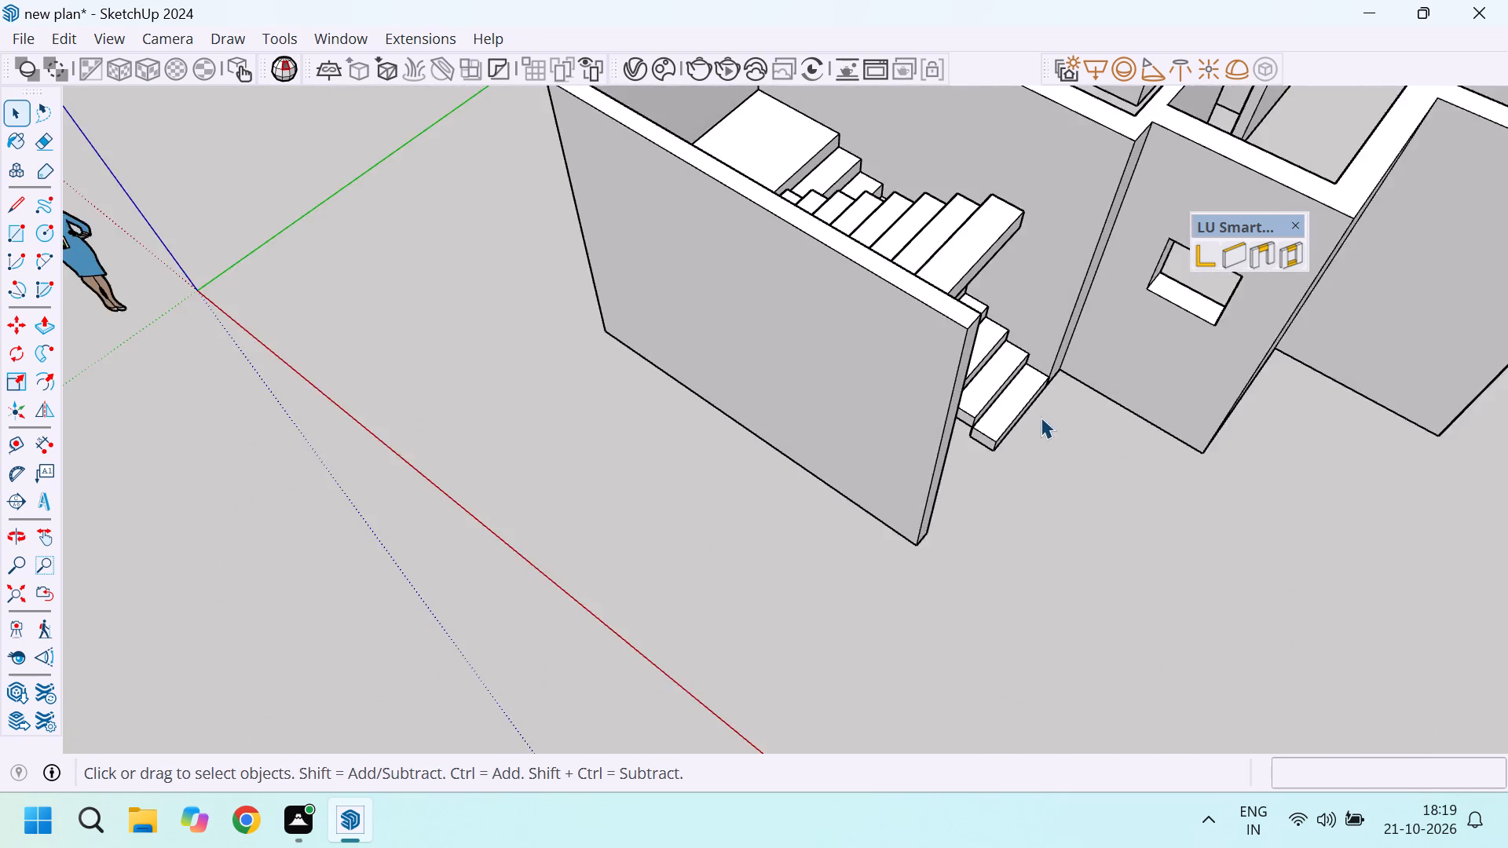
Open the first flight's bottom step and draw a circle of about 11/16" radius on its tread near the open end.
scroll(1030, 430, "up", 8)
scroll(746, 407, "down", 10)
scroll(931, 454, "up", 4)
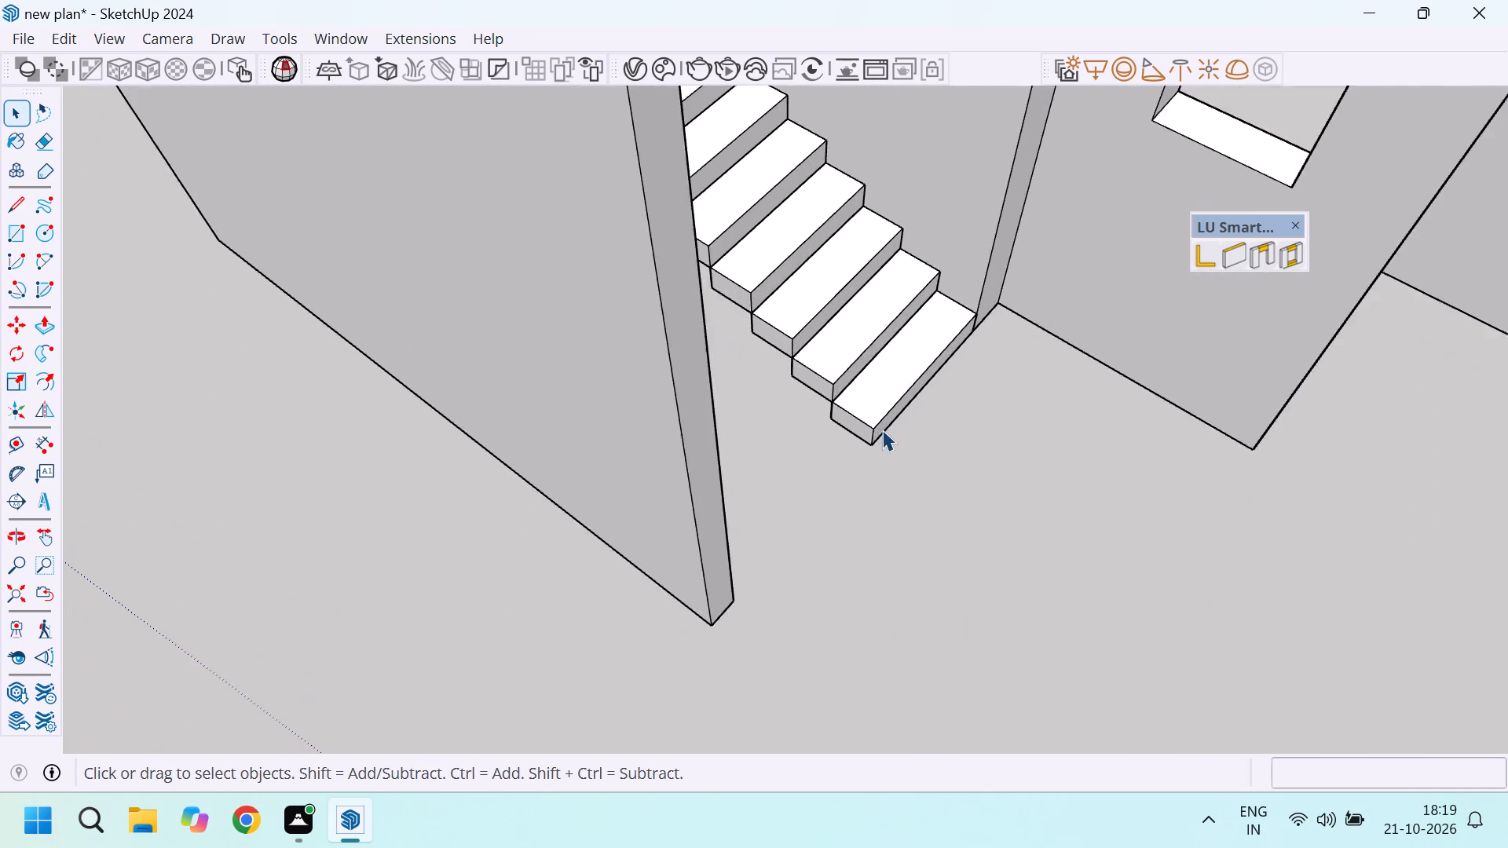
scroll(882, 429, "up", 5)
scroll(880, 472, "down", 8)
scroll(850, 419, "up", 5)
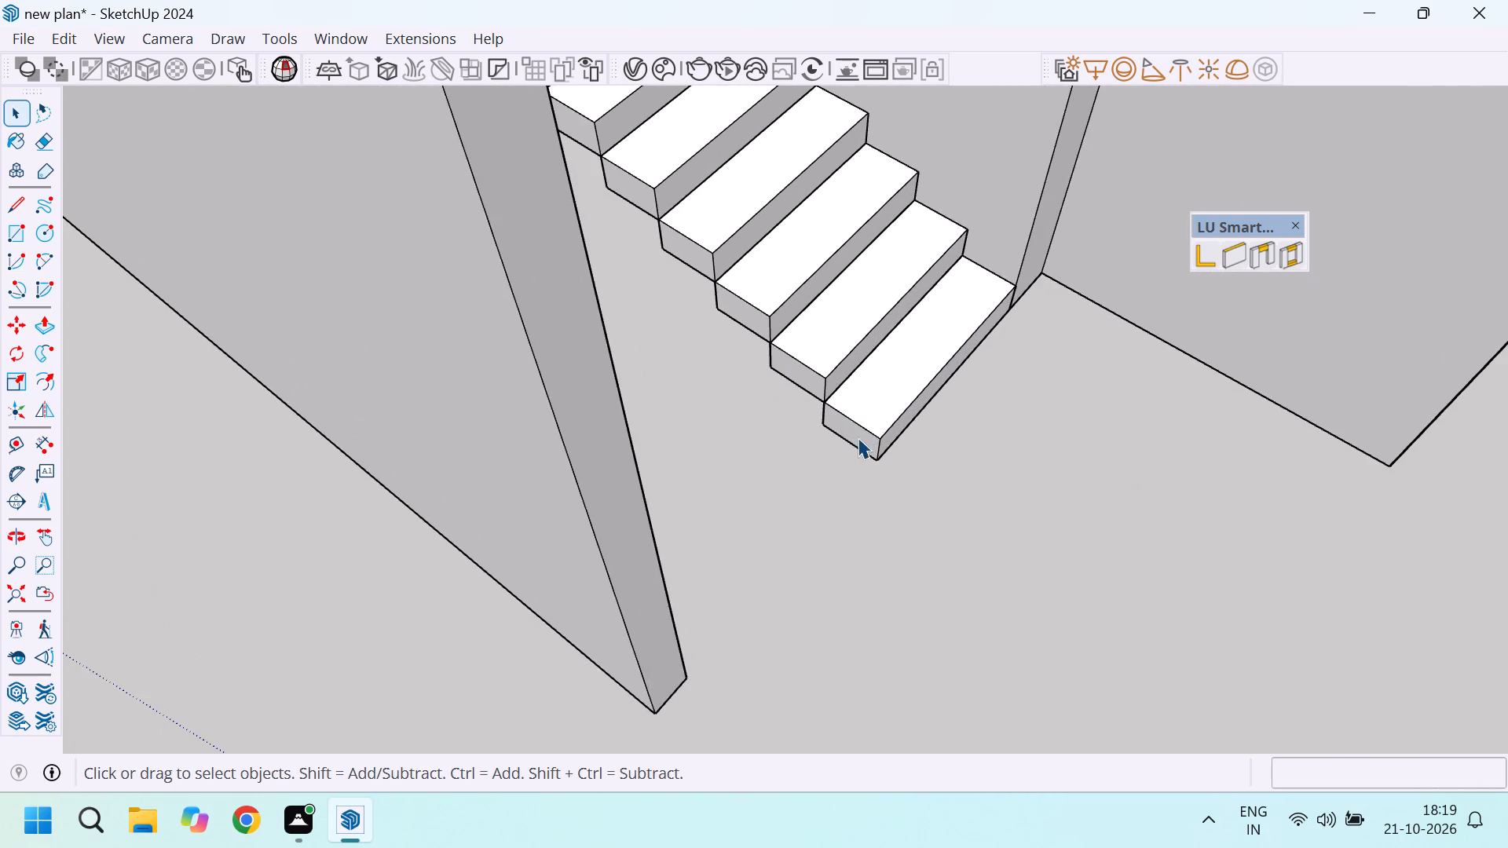
scroll(853, 438, "down", 4)
scroll(864, 429, "up", 4)
double_click(877, 419)
scroll(858, 421, "up", 2)
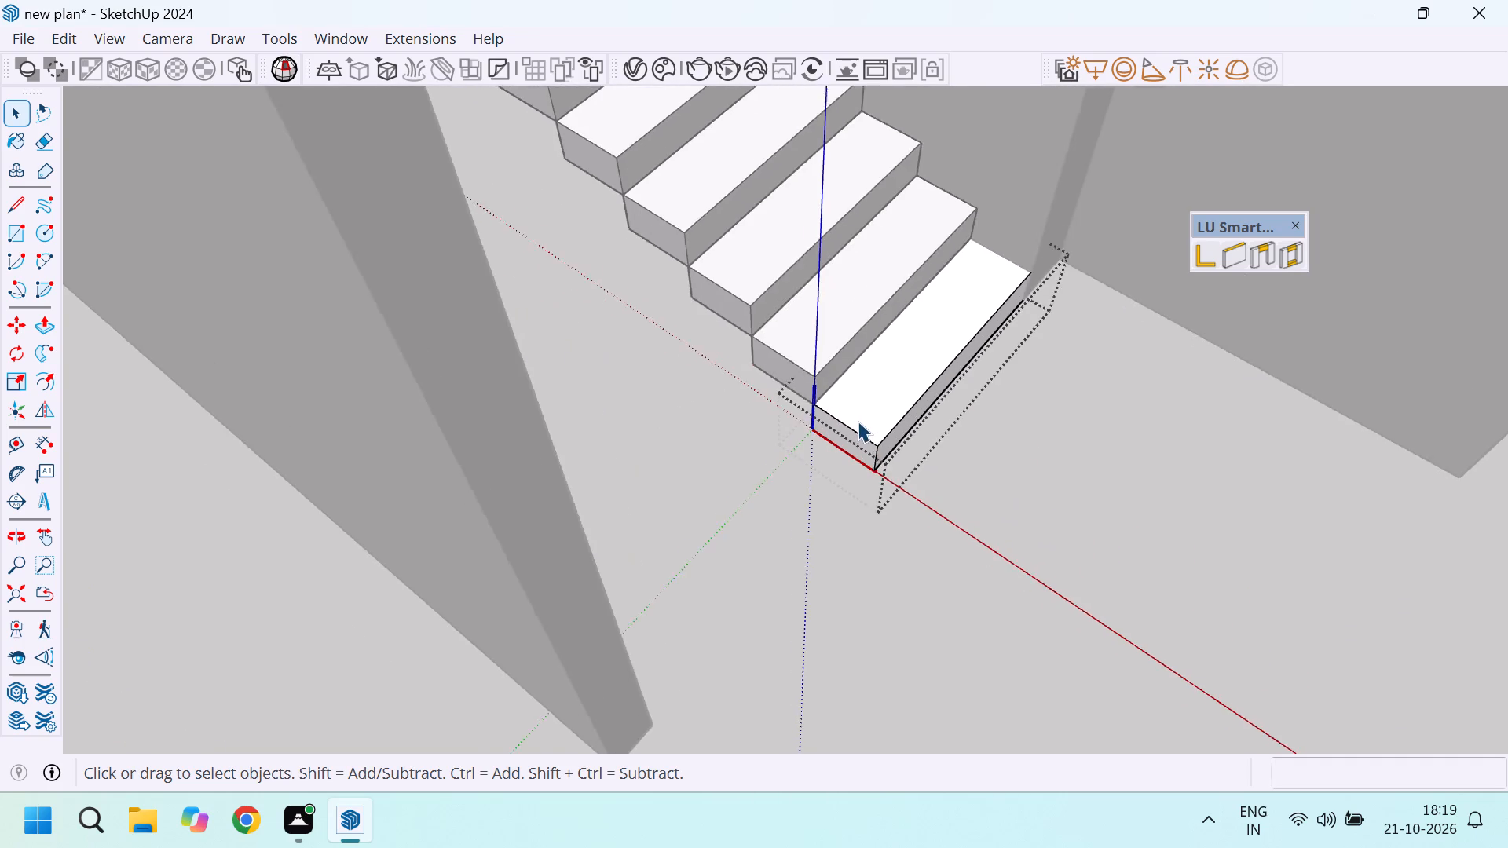
scroll(858, 421, "up", 5)
scroll(842, 444, "down", 4)
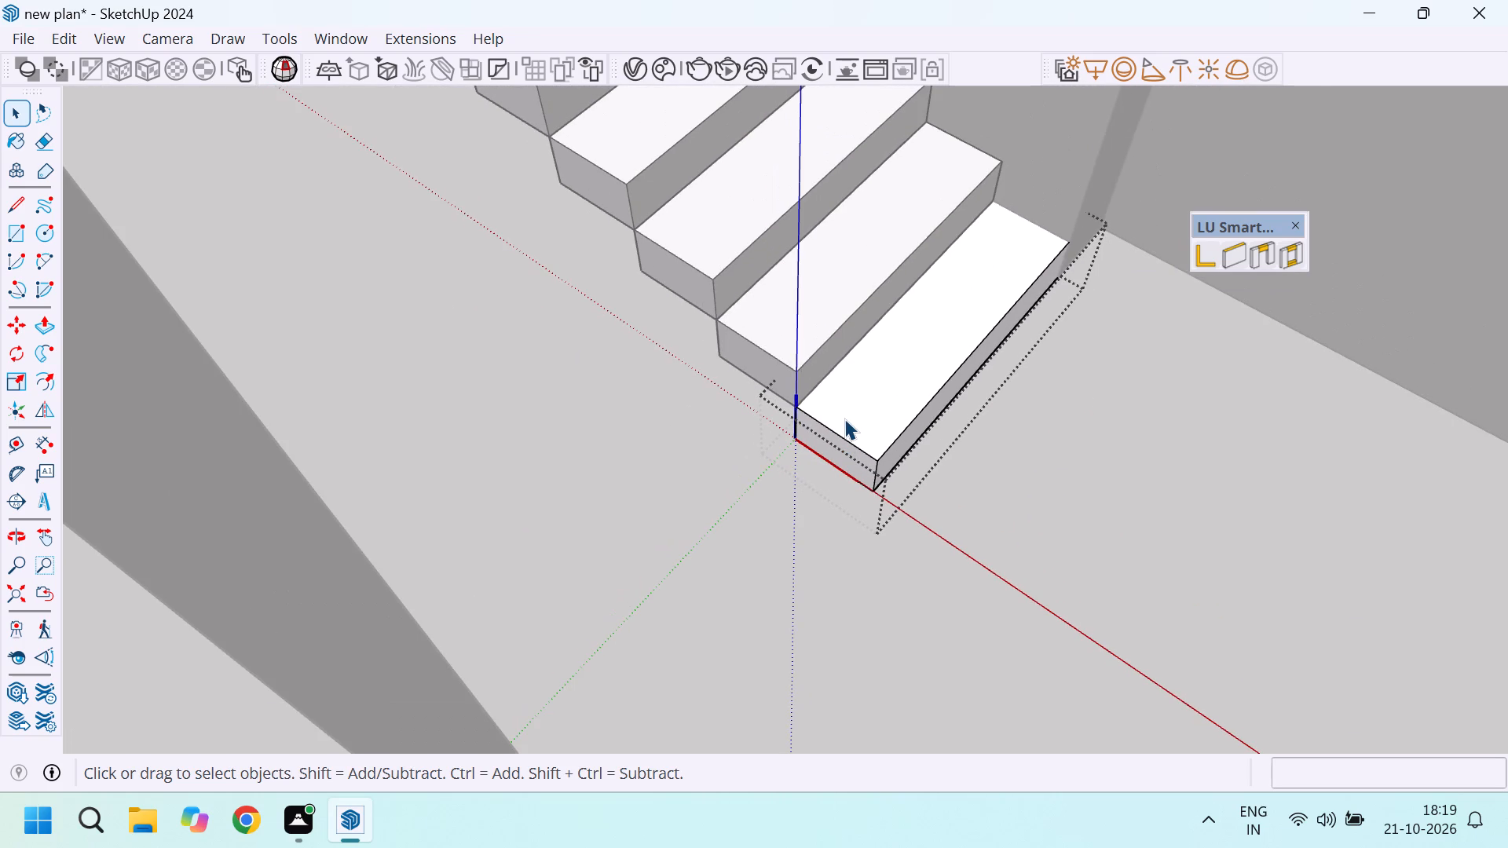
key("l")
scroll(840, 425, "up", 10)
key("c")
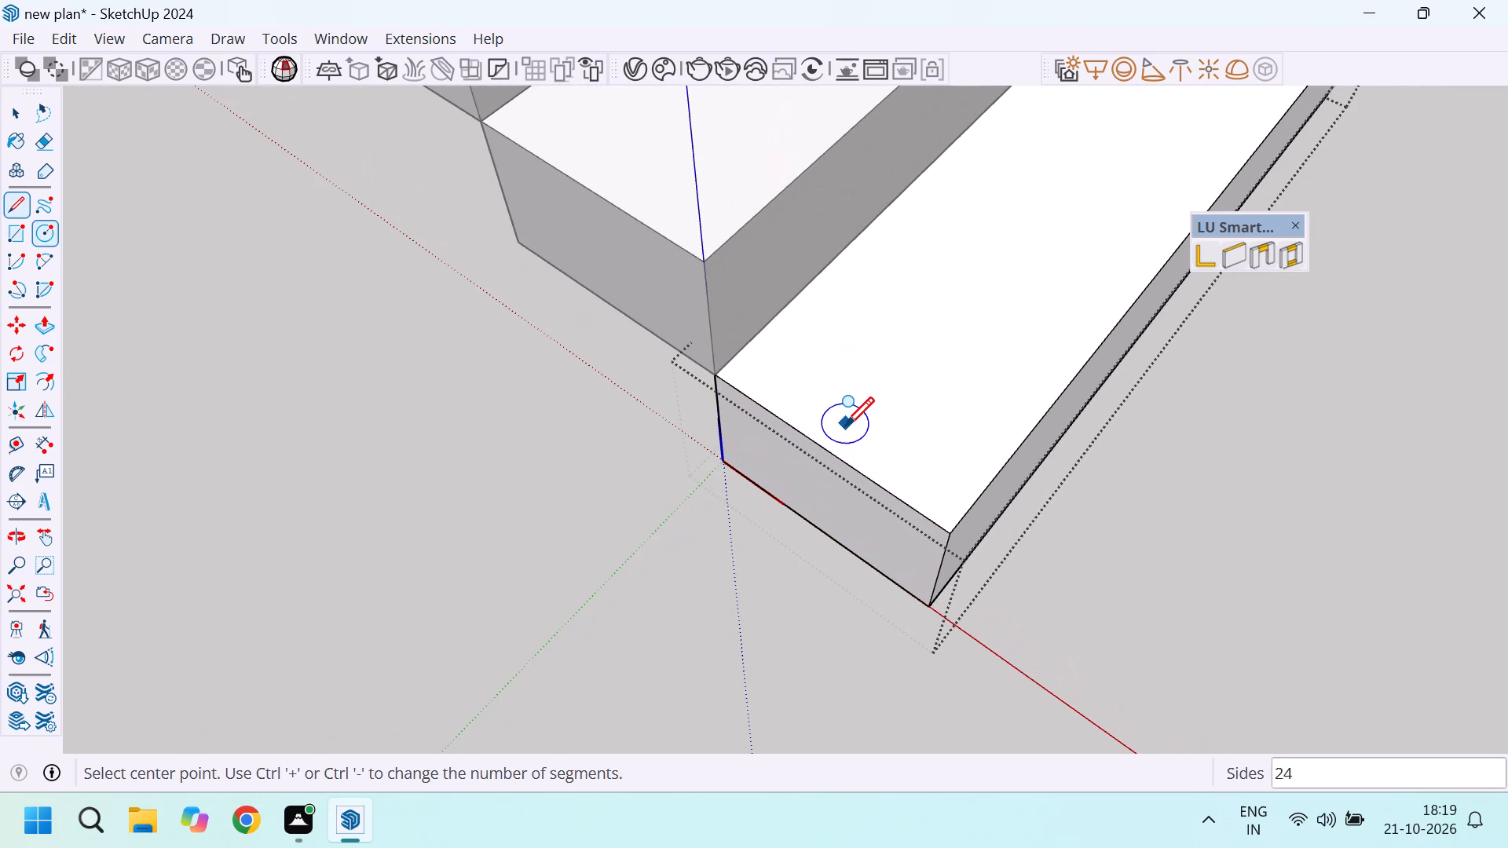
left_click(848, 424)
left_click(857, 407)
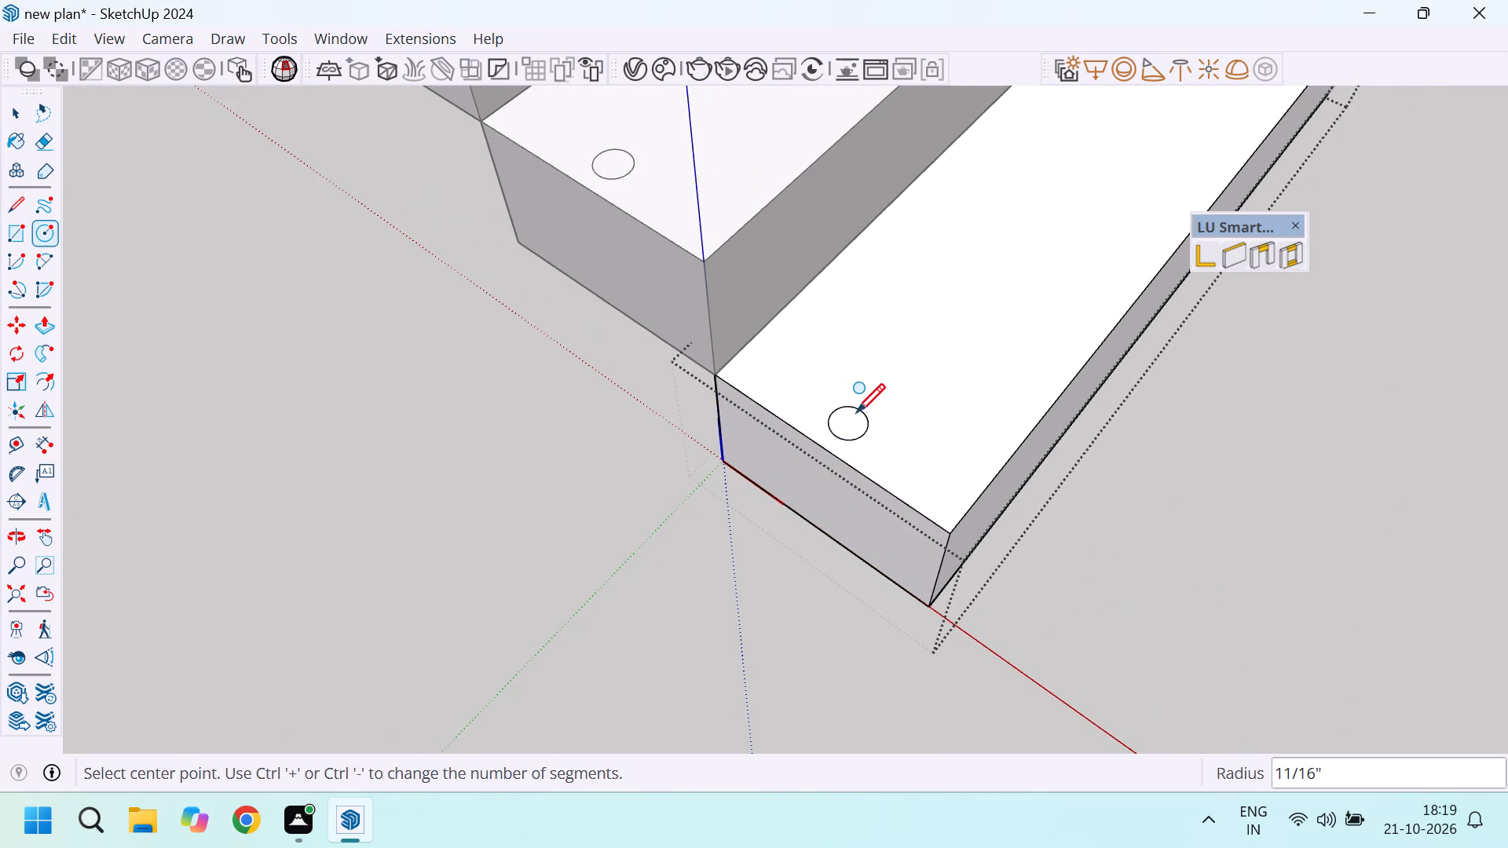
Push/pull the small circle on the bottom step's tread up 2'6" to form a baluster, finishing the tool.
key("p")
left_click_drag(849, 413, 851, 400)
scroll(833, 234, "down", 3)
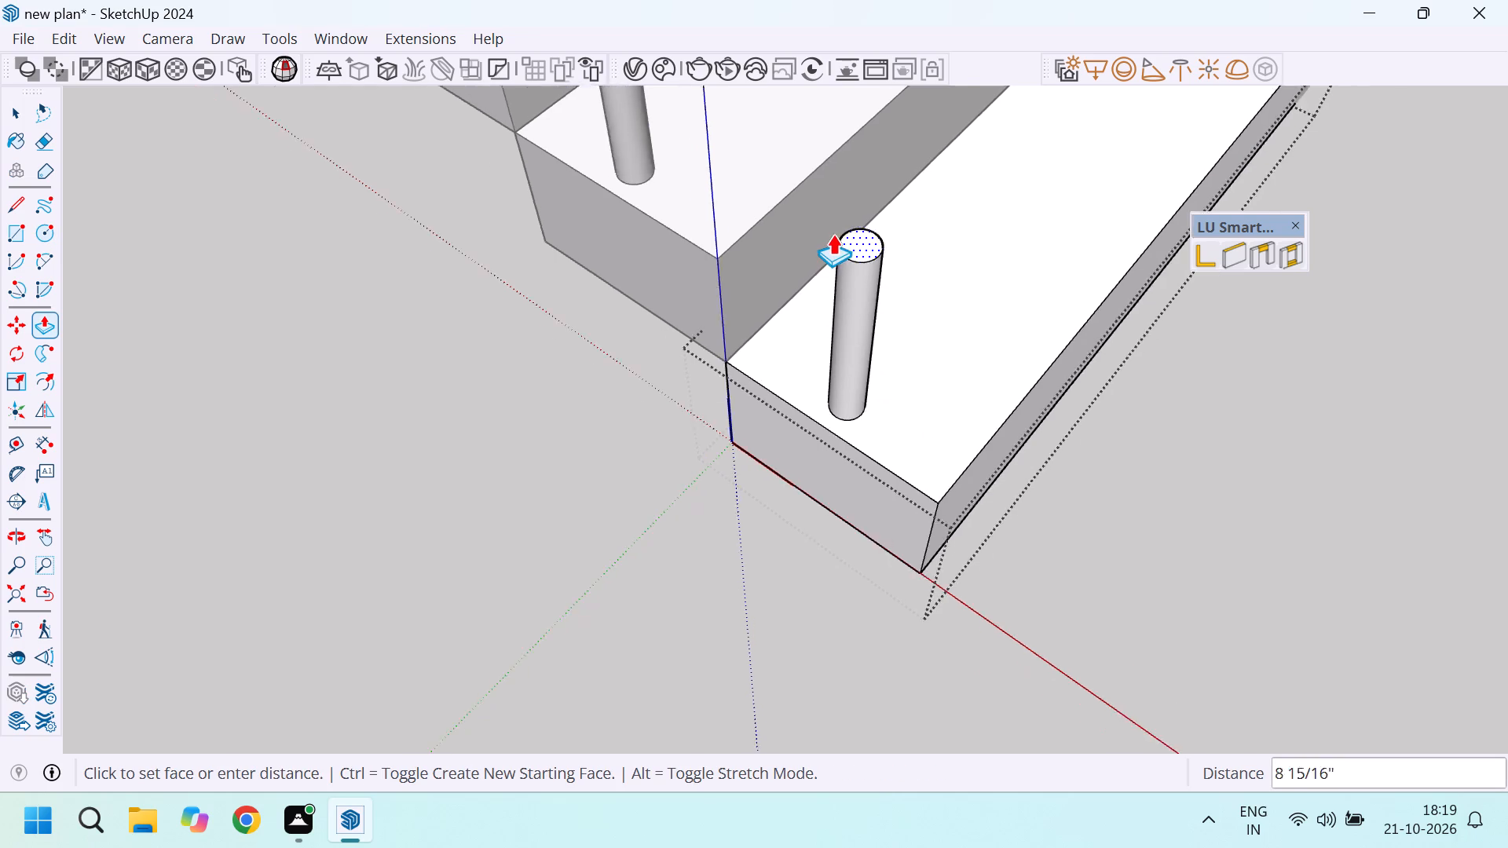
scroll(833, 234, "down", 20)
scroll(833, 234, "down", 18)
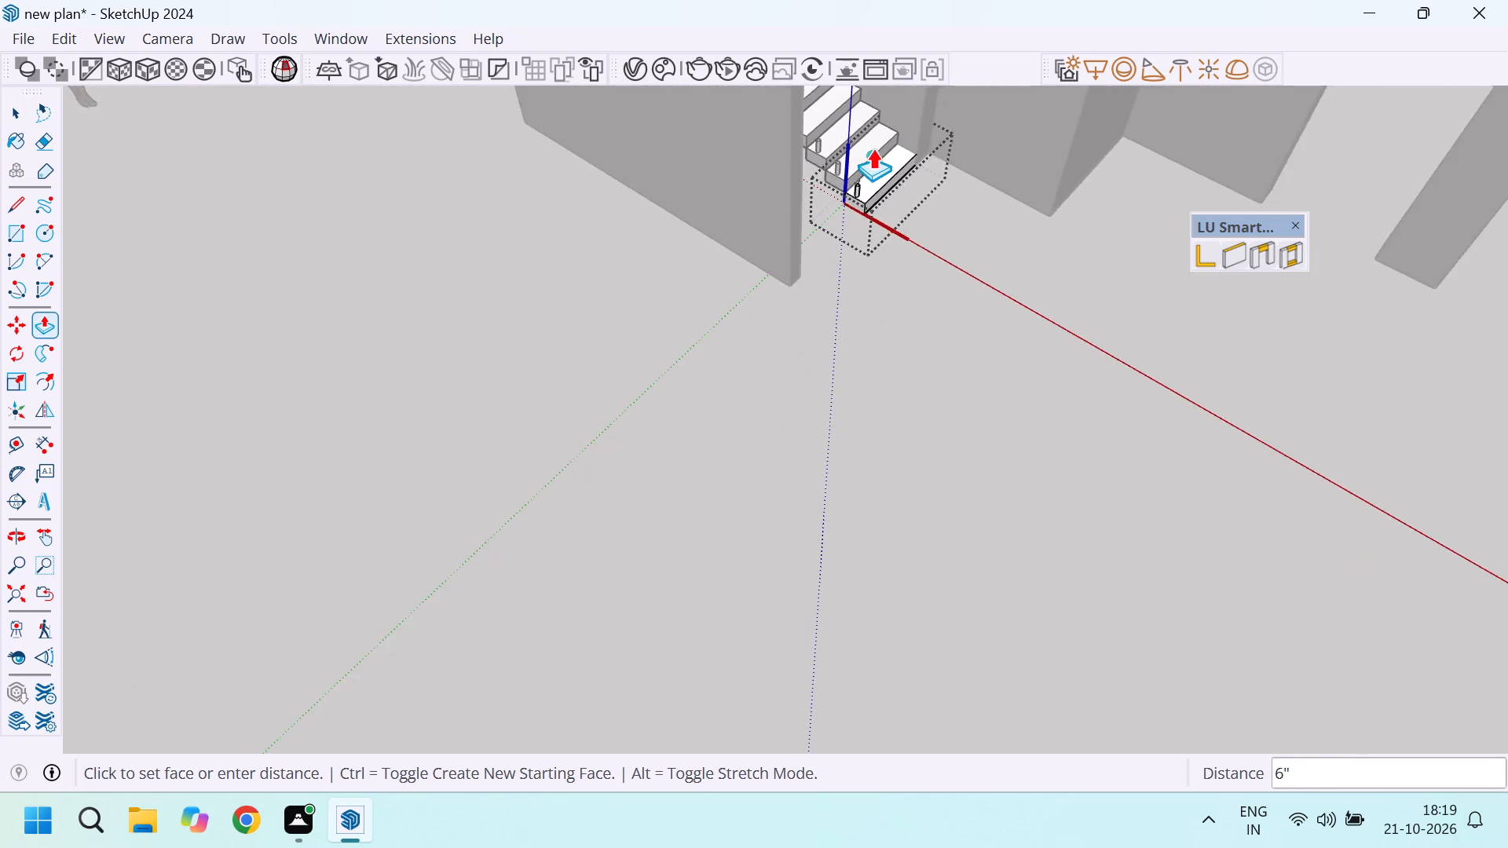
middle_click_drag(873, 150, 626, 250)
scroll(856, 221, "down", 11)
scroll(912, 201, "up", 9)
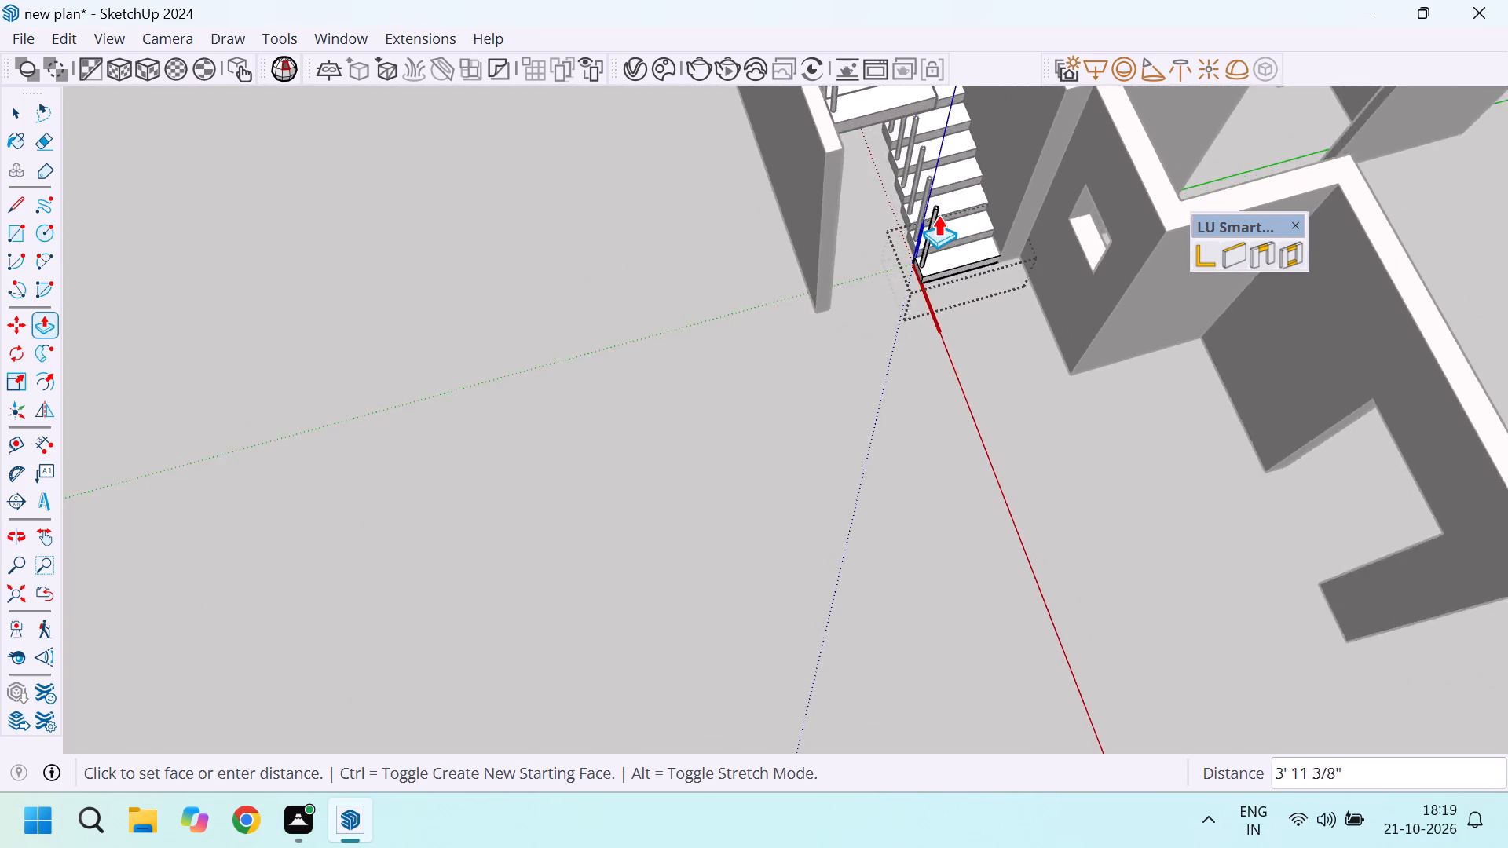
scroll(938, 215, "up", 14)
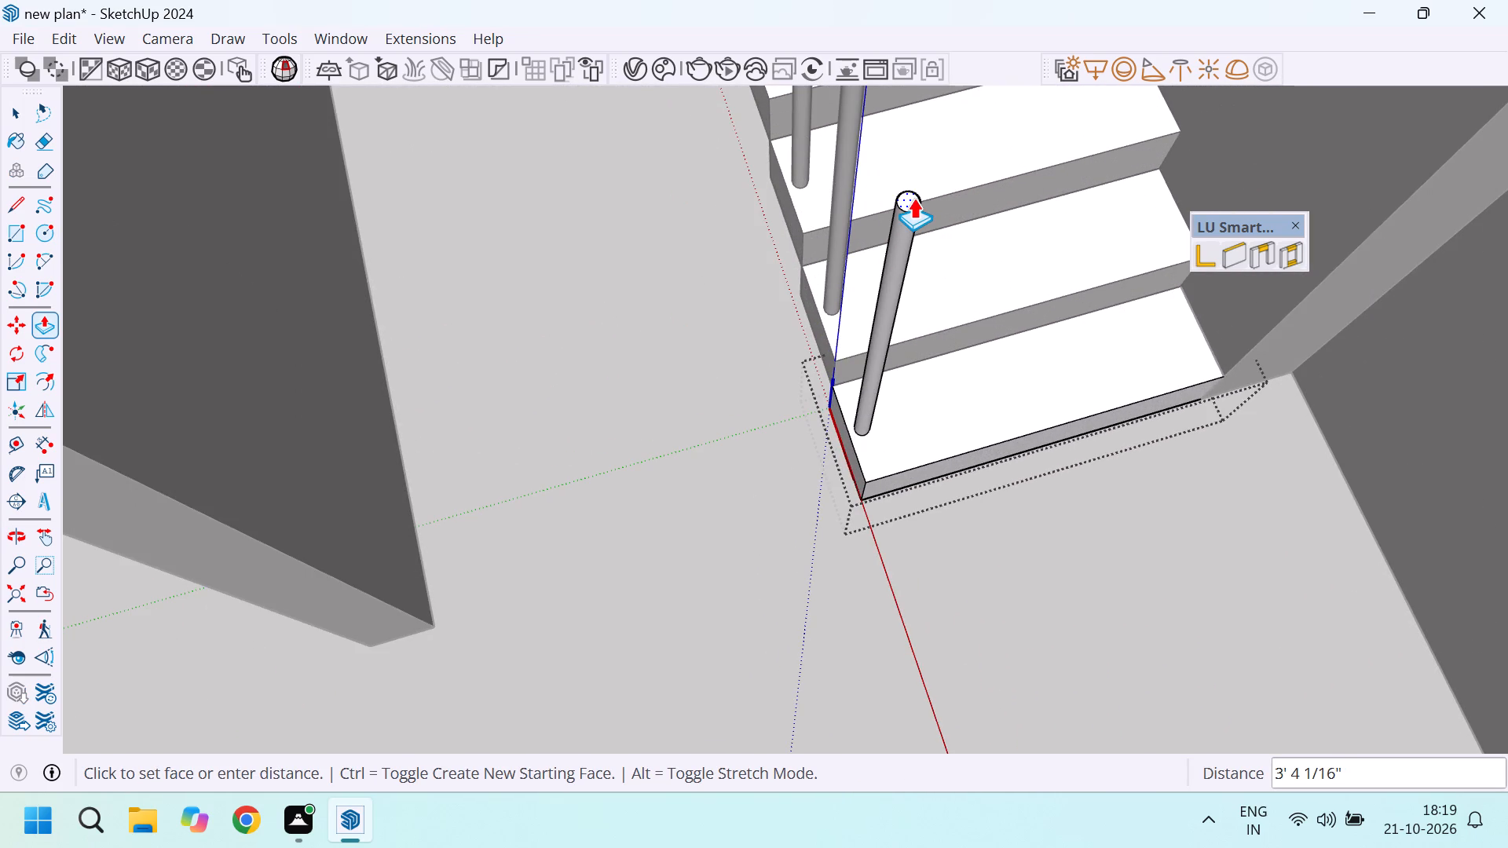
type("2'6")
key("Return")
scroll(863, 277, "down", 10)
key("space")
scroll(872, 280, "up", 2)
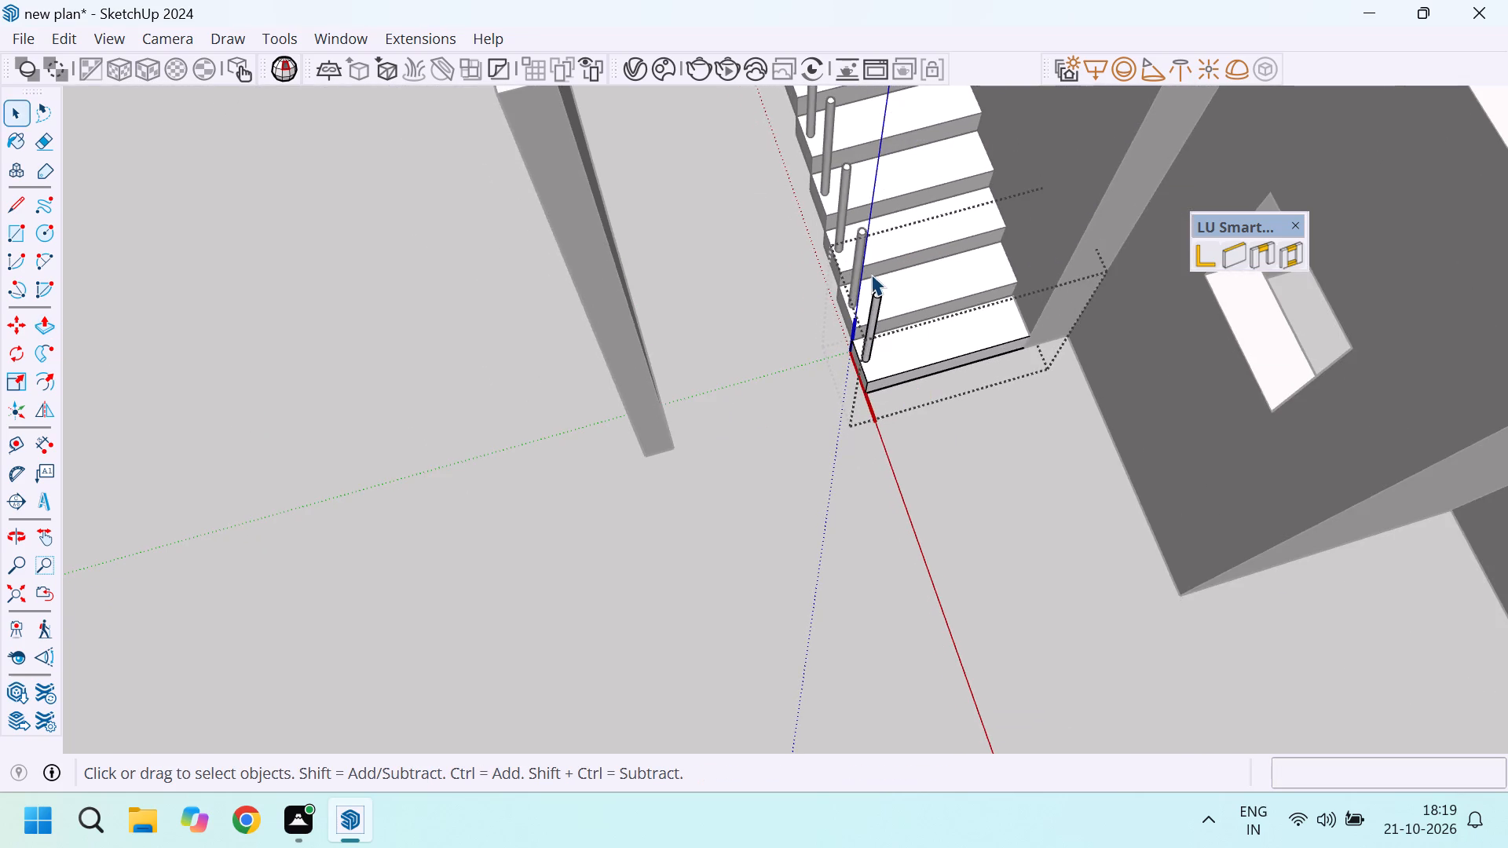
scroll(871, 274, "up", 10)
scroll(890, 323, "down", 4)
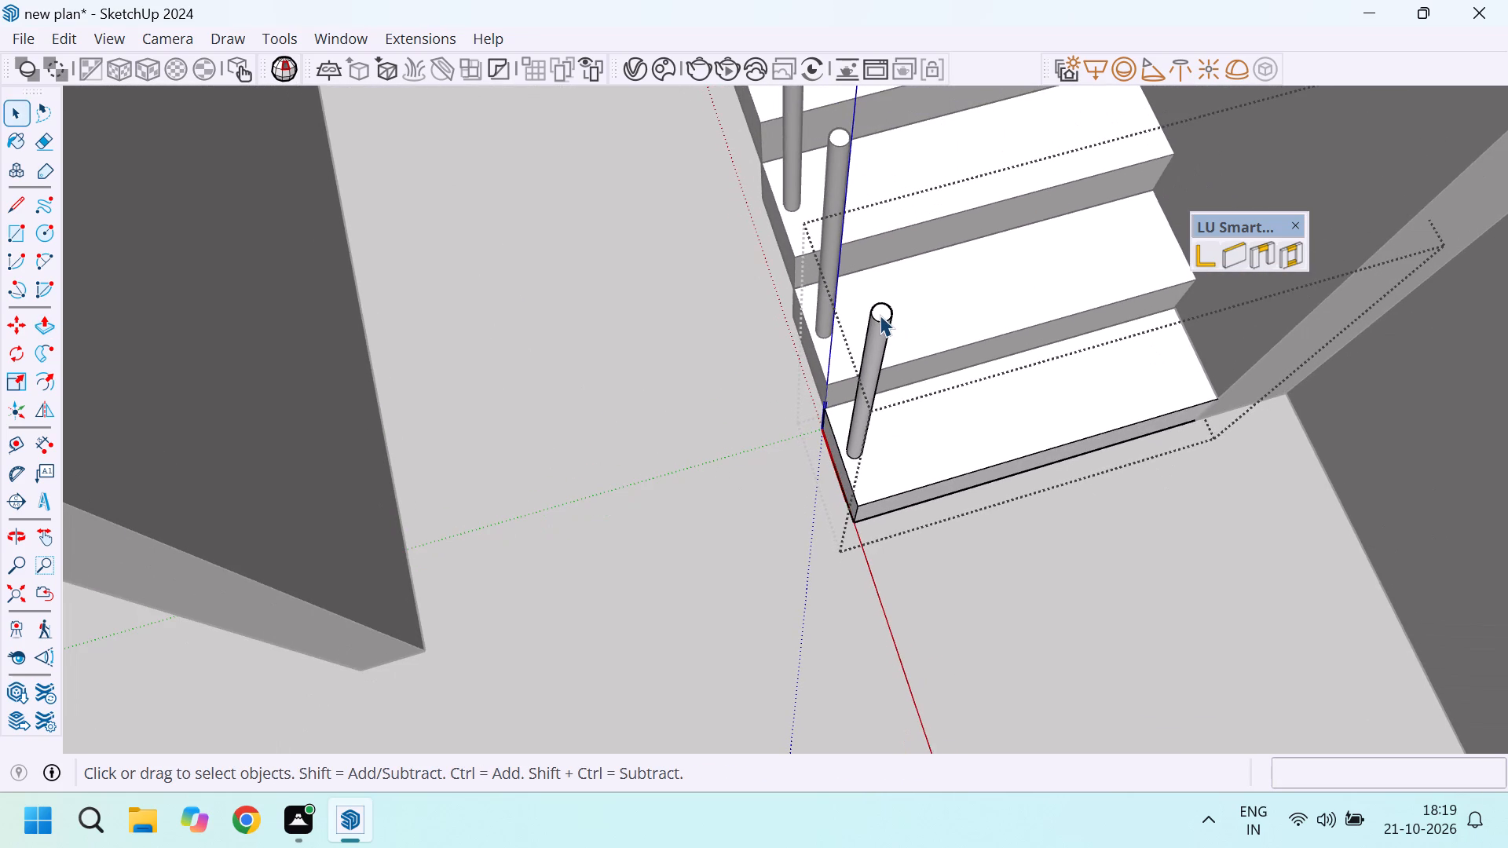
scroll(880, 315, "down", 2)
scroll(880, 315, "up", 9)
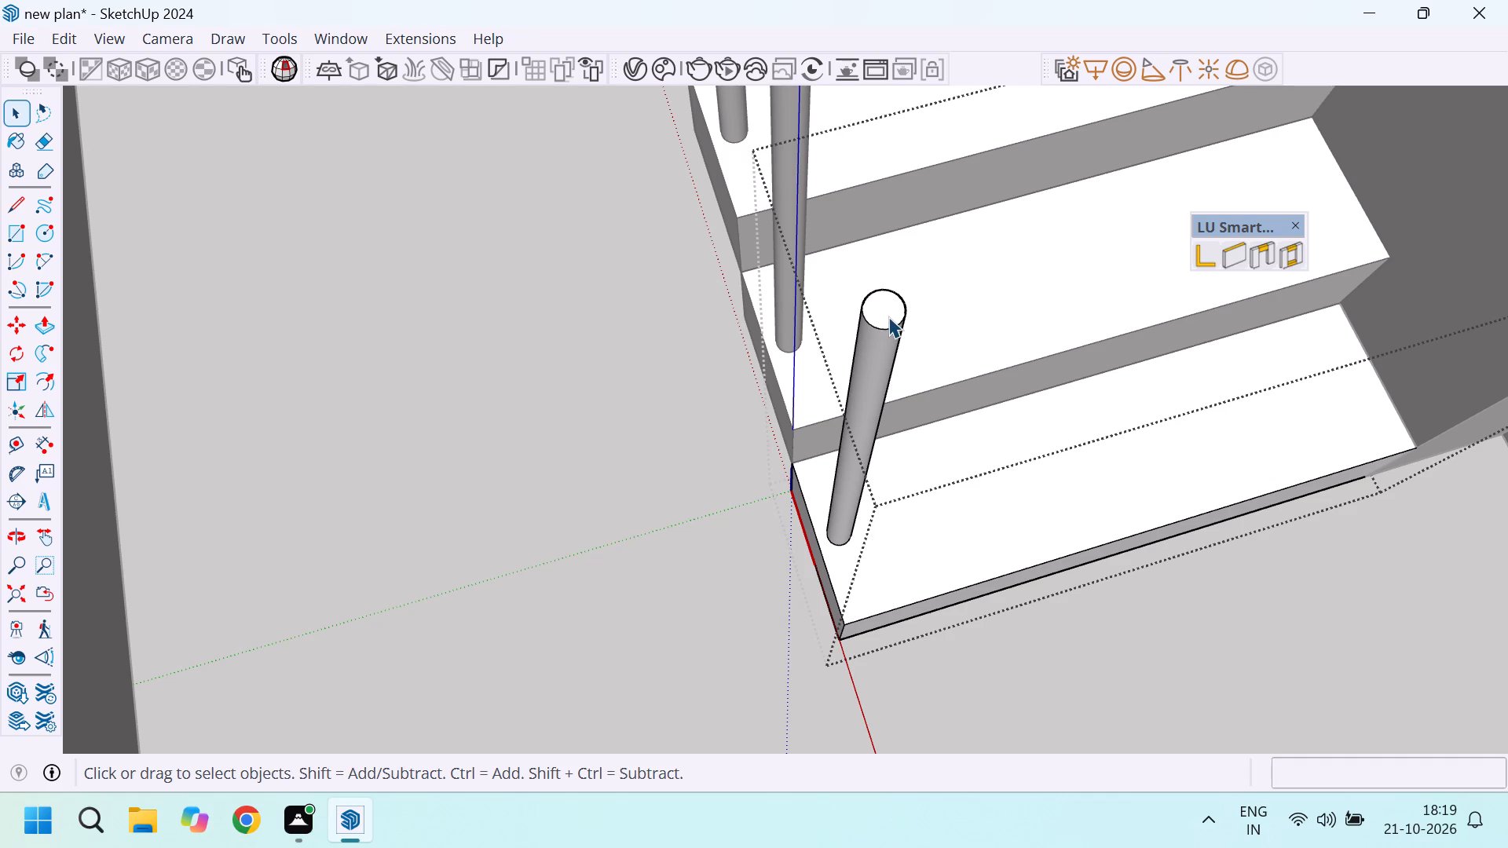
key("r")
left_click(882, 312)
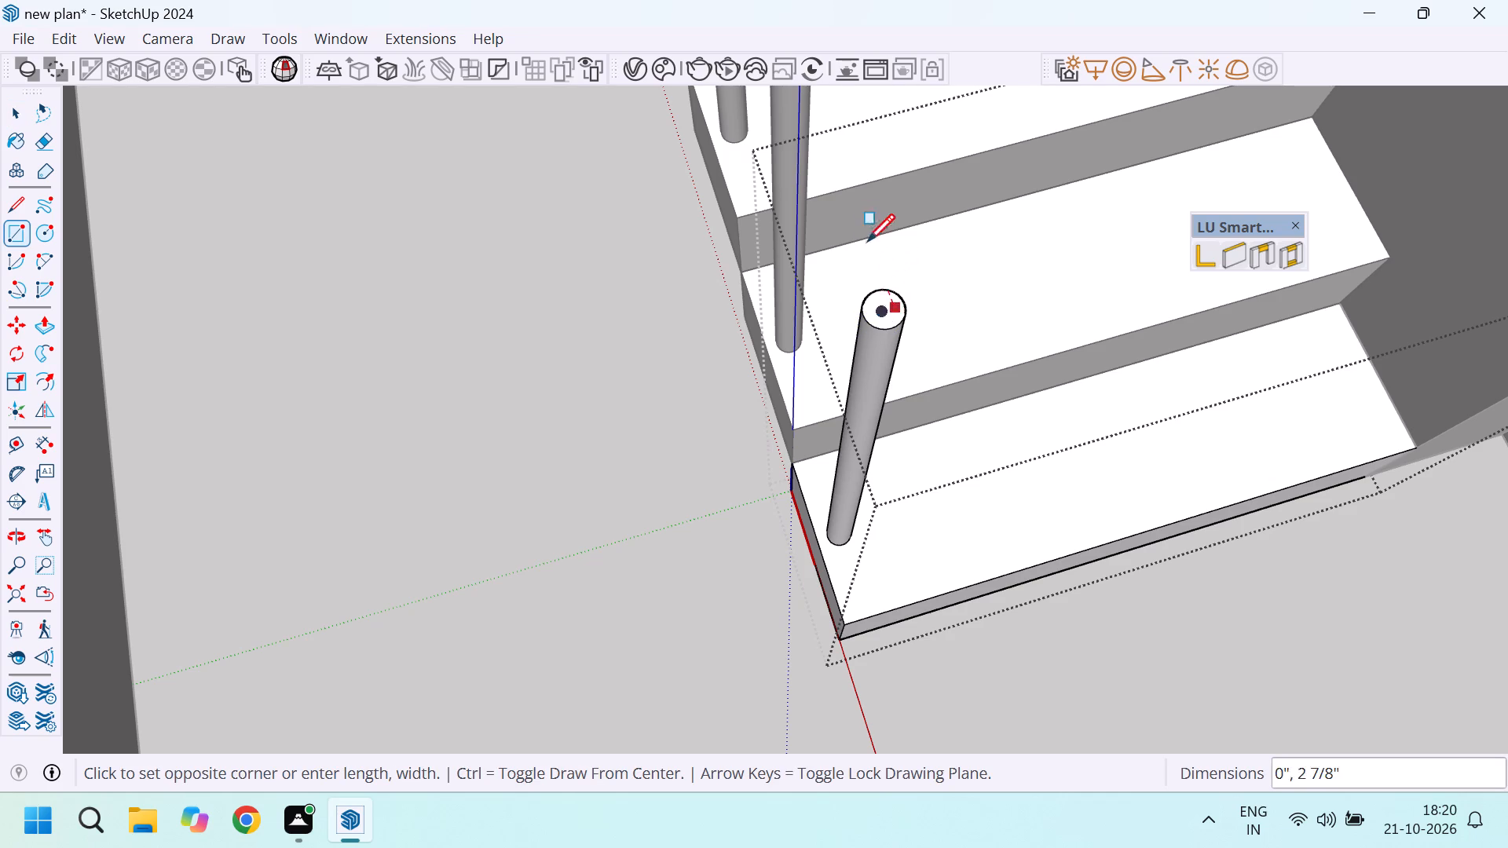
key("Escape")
Draw a line from the top centre of the bottom step's baluster to the top of the next baluster, and close the component.
key("l")
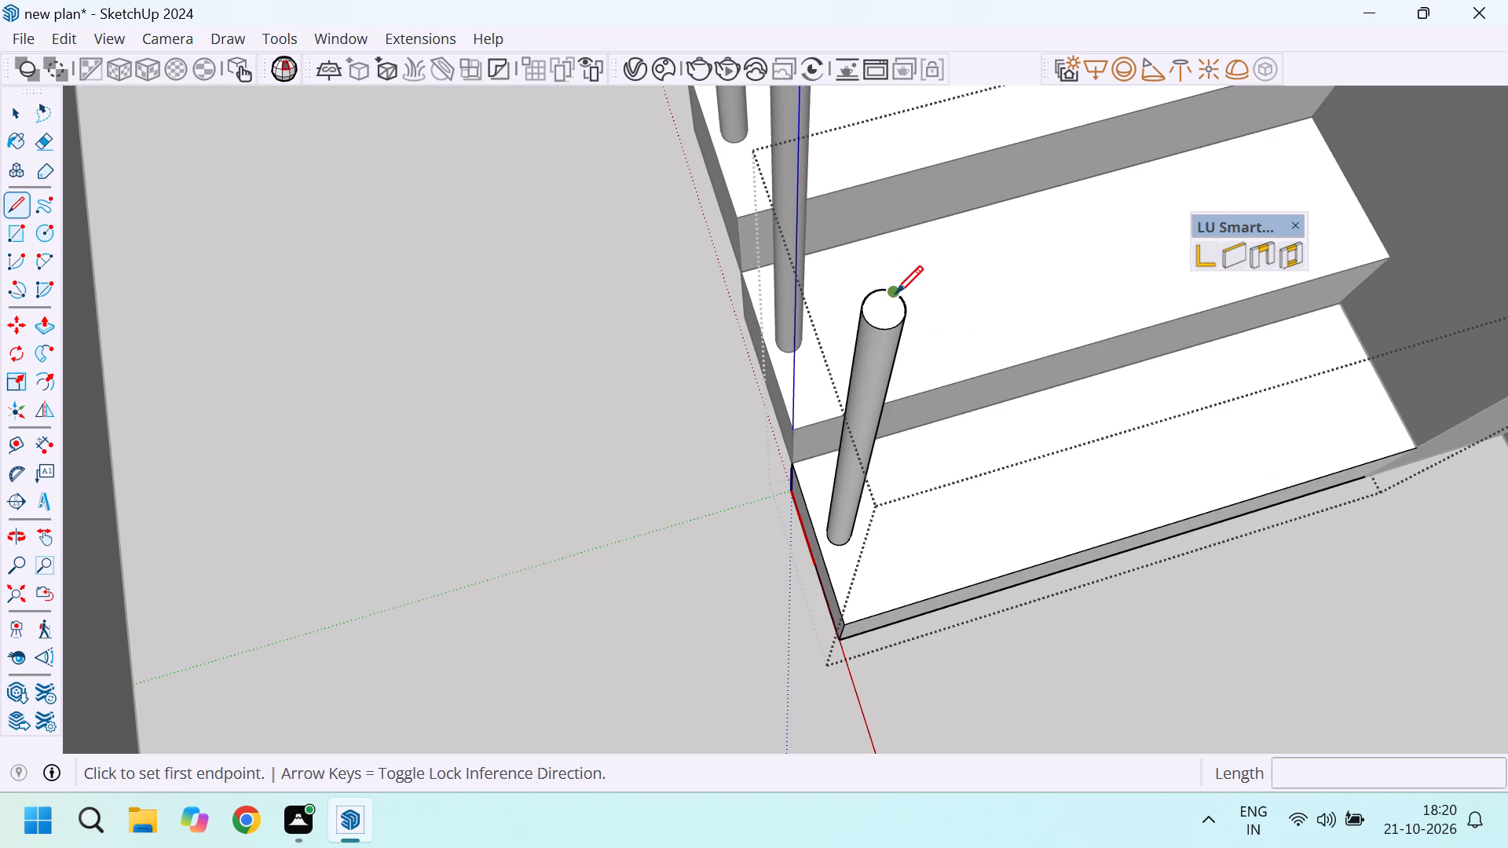
left_click_drag(882, 306, 880, 294)
scroll(844, 166, "down", 12)
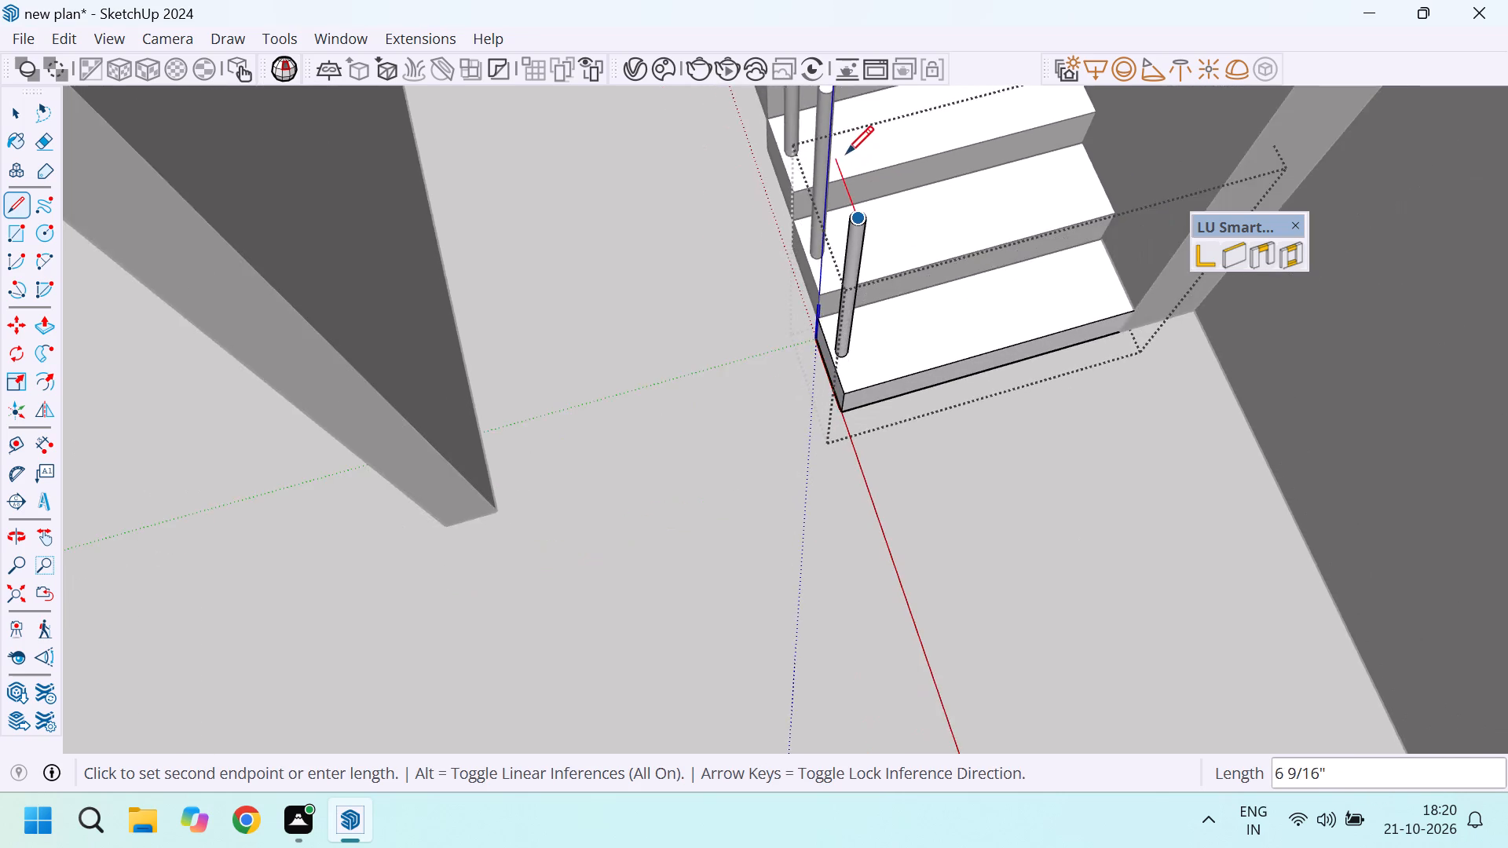
scroll(846, 153, "down", 2)
scroll(835, 111, "up", 20)
scroll(835, 111, "up", 2)
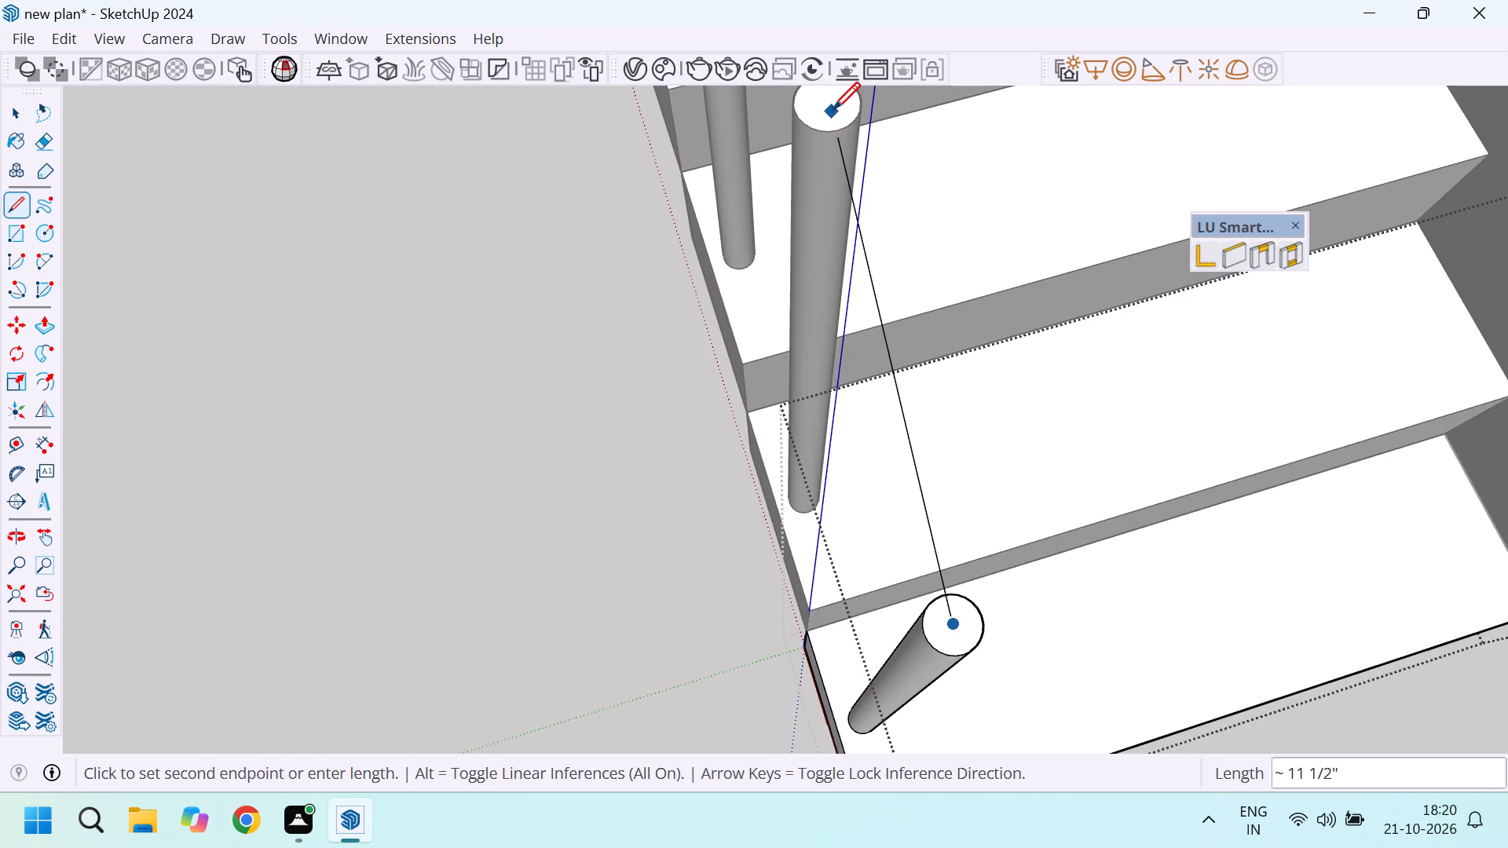
scroll(819, 152, "down", 13)
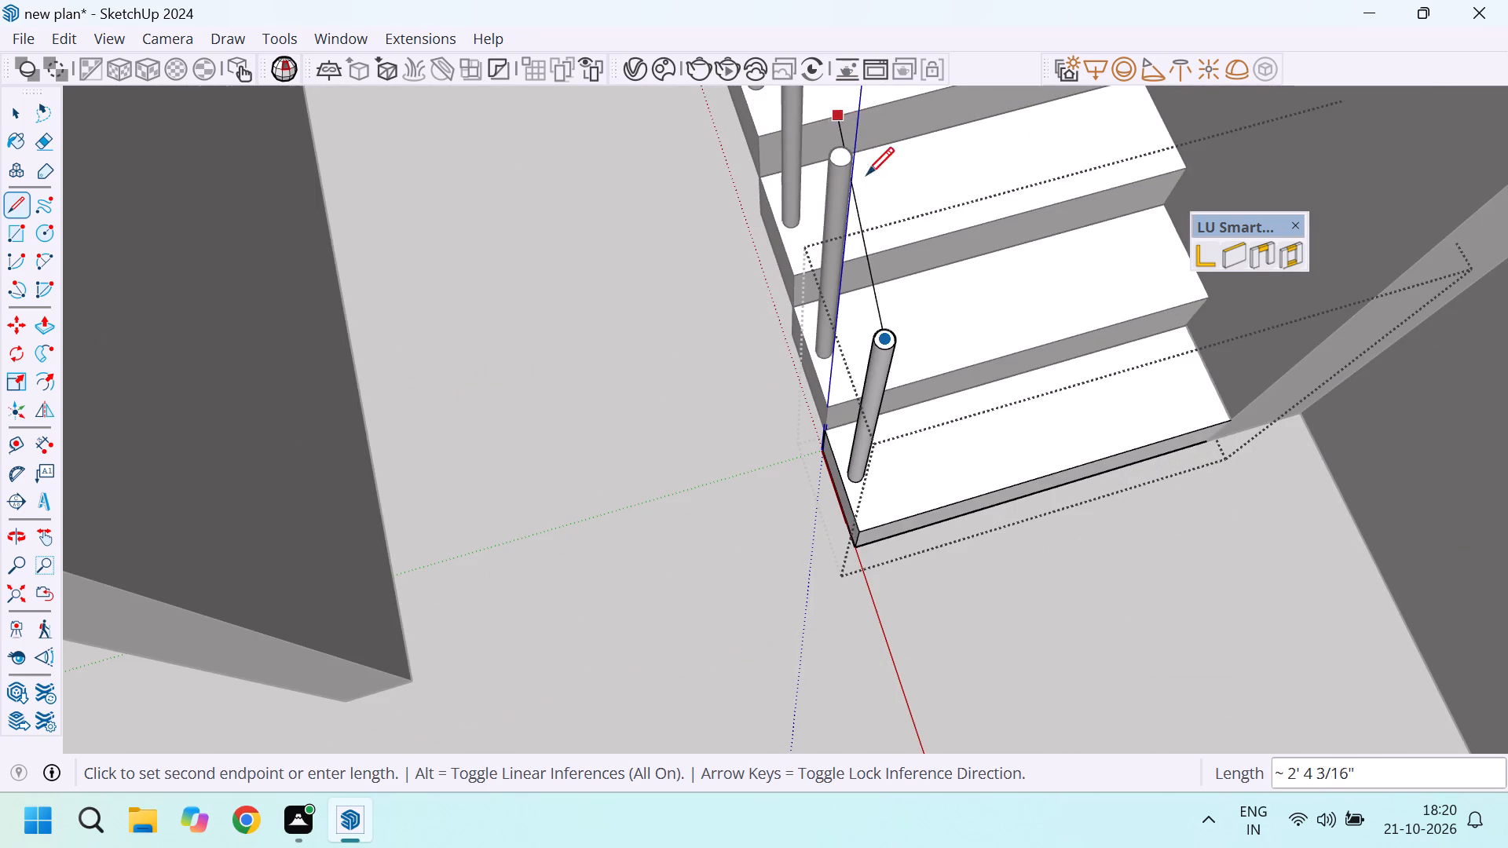
middle_click_drag(863, 192, 548, 158)
scroll(855, 143, "up", 10)
middle_click_drag(892, 212, 823, 172)
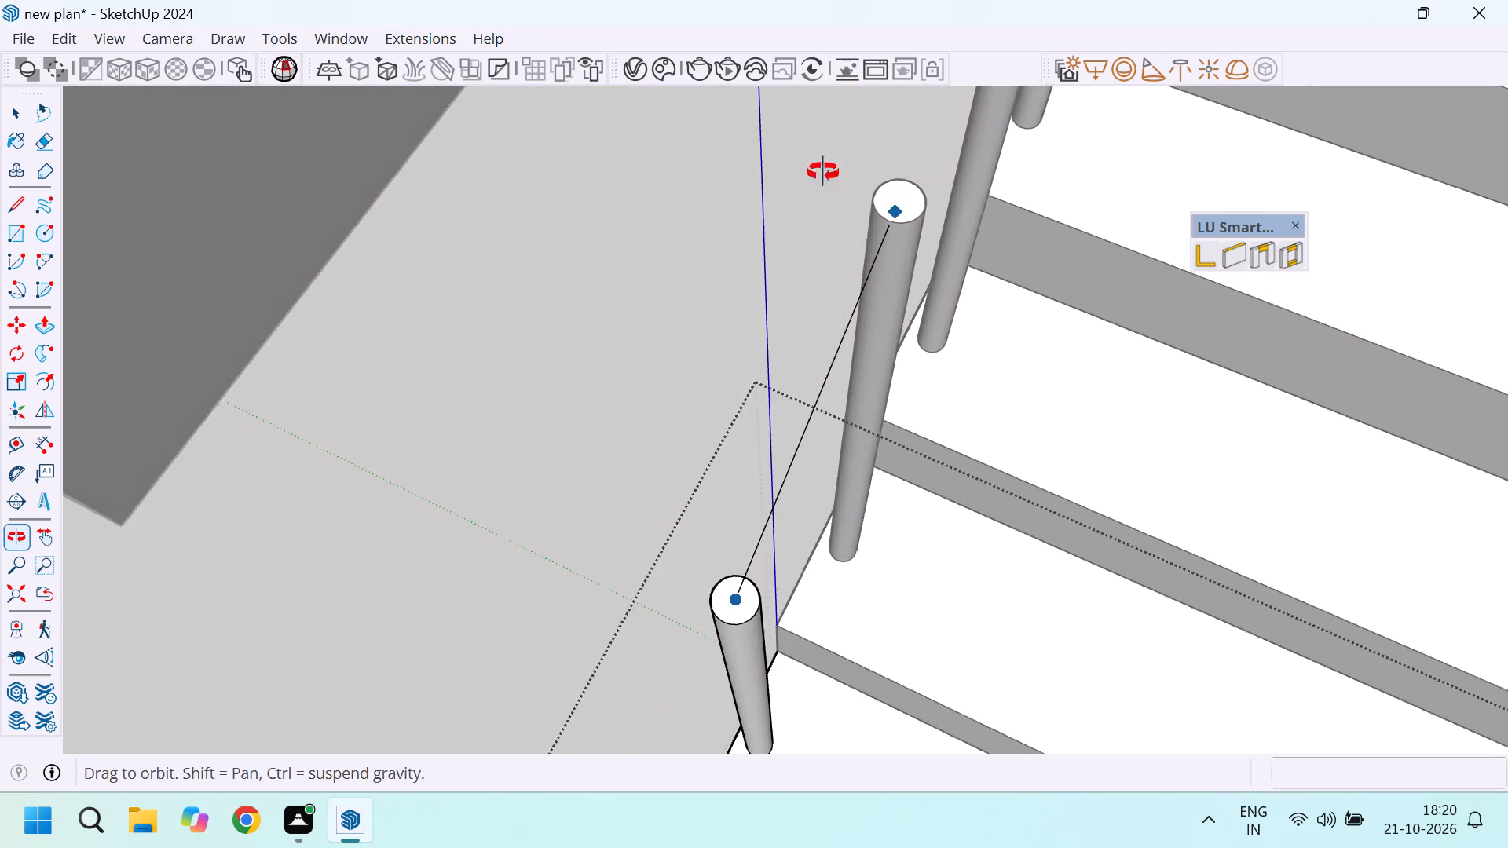
middle_click_drag(823, 172, 739, 86)
scroll(898, 232, "up", 5)
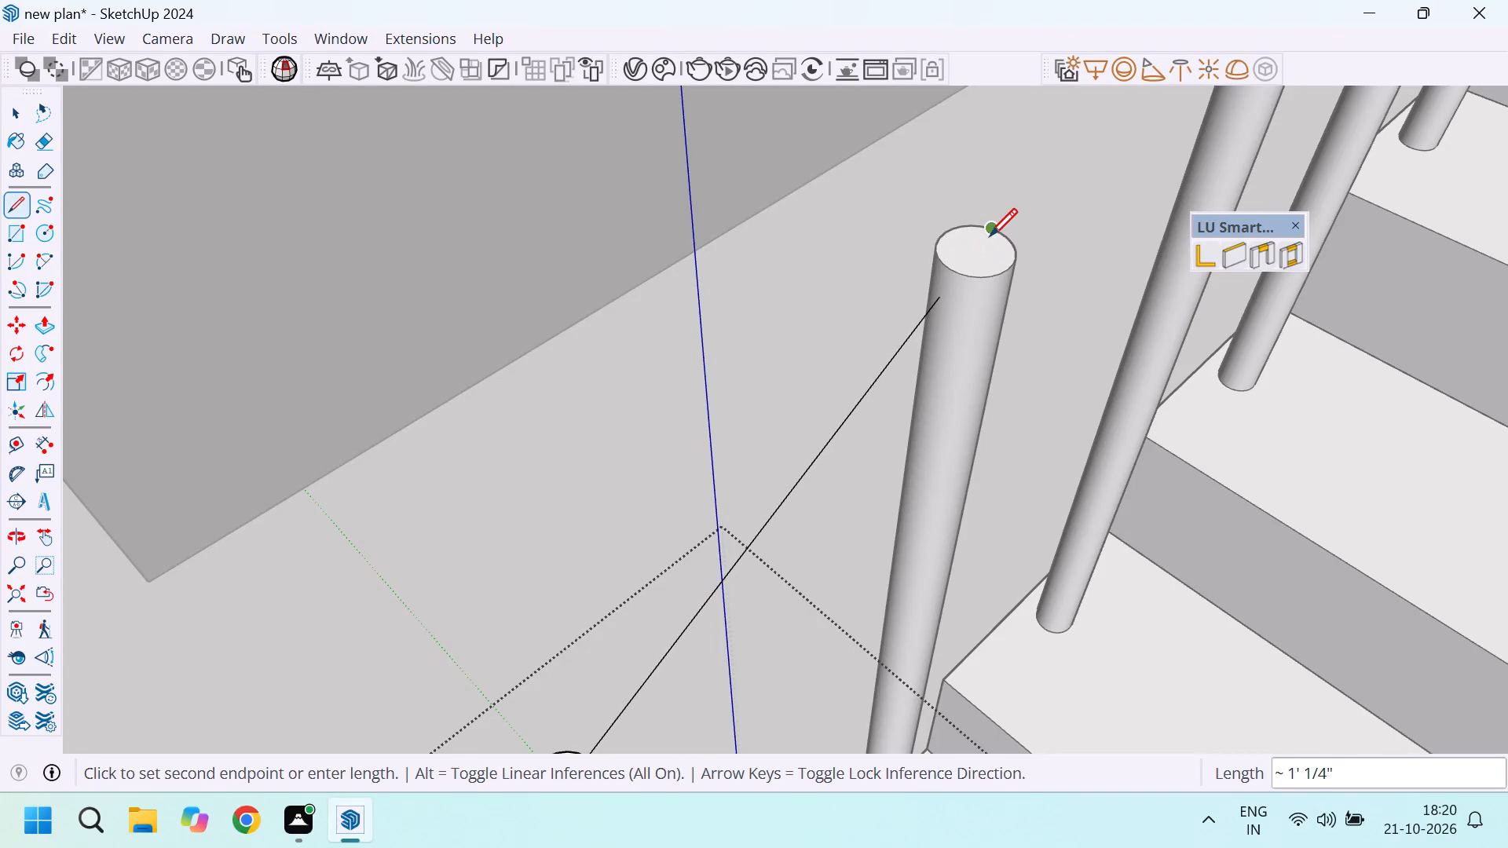
left_click(993, 235)
scroll(956, 241, "down", 20)
scroll(956, 241, "down", 2)
key("space")
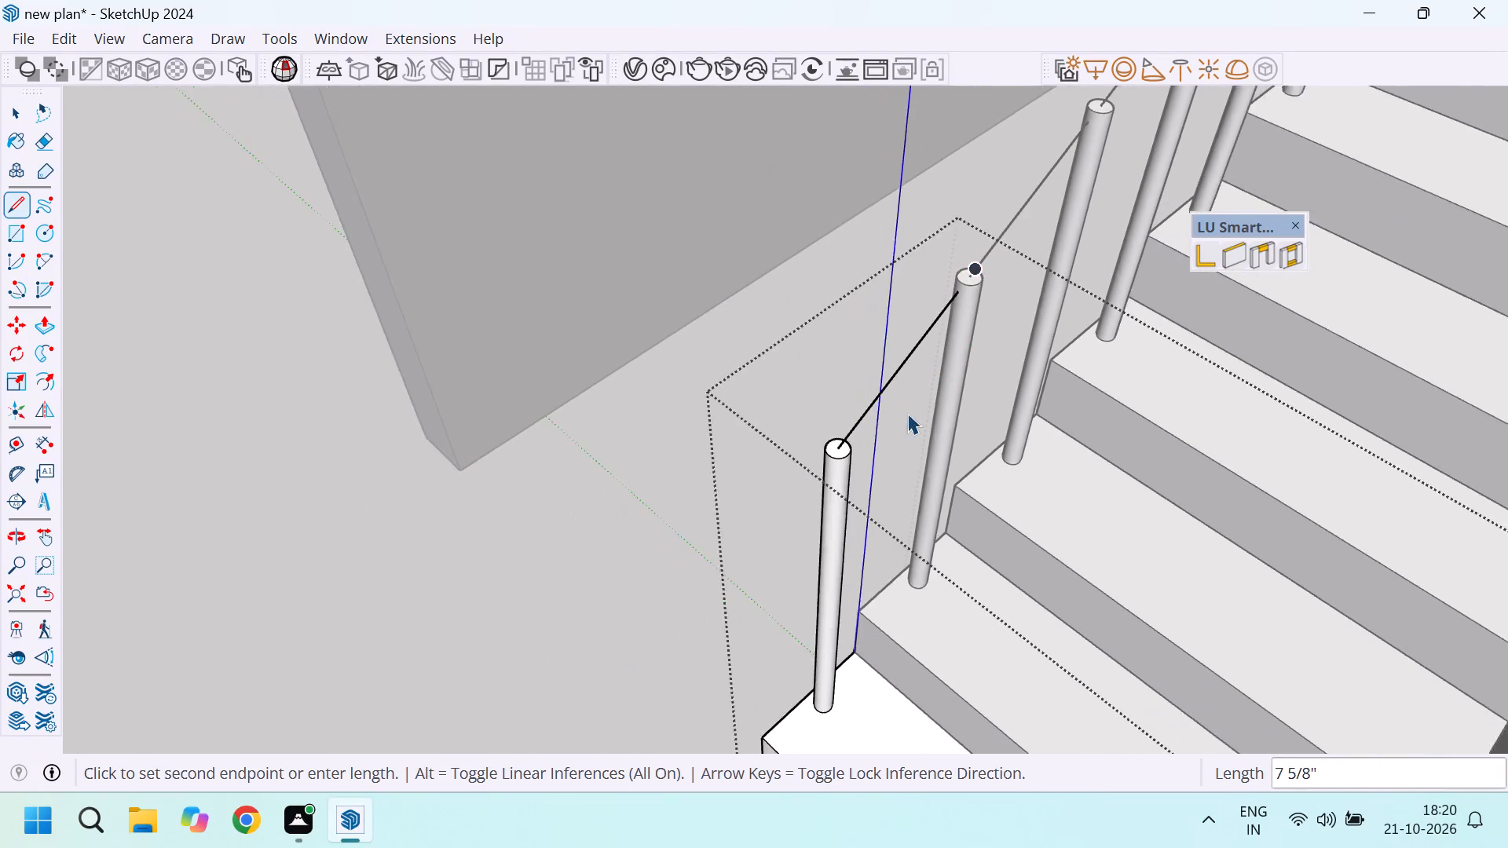
scroll(907, 413, "down", 5)
left_click(569, 460)
Examine the balusters and the rail line along both flights and at the landing from several sides.
scroll(705, 494, "down", 20)
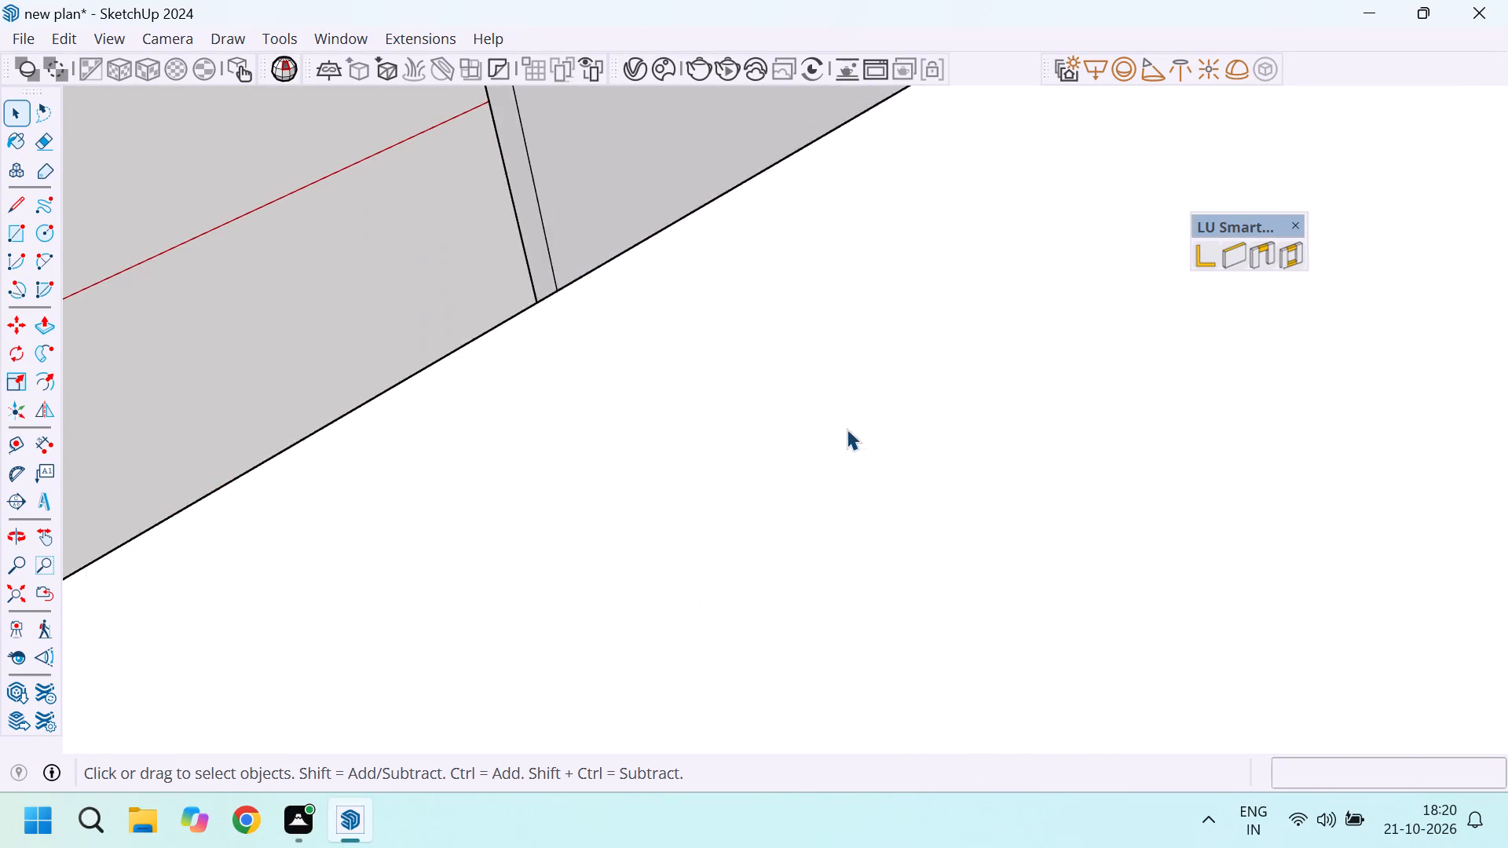
scroll(847, 429, "down", 20)
scroll(847, 429, "down", 19)
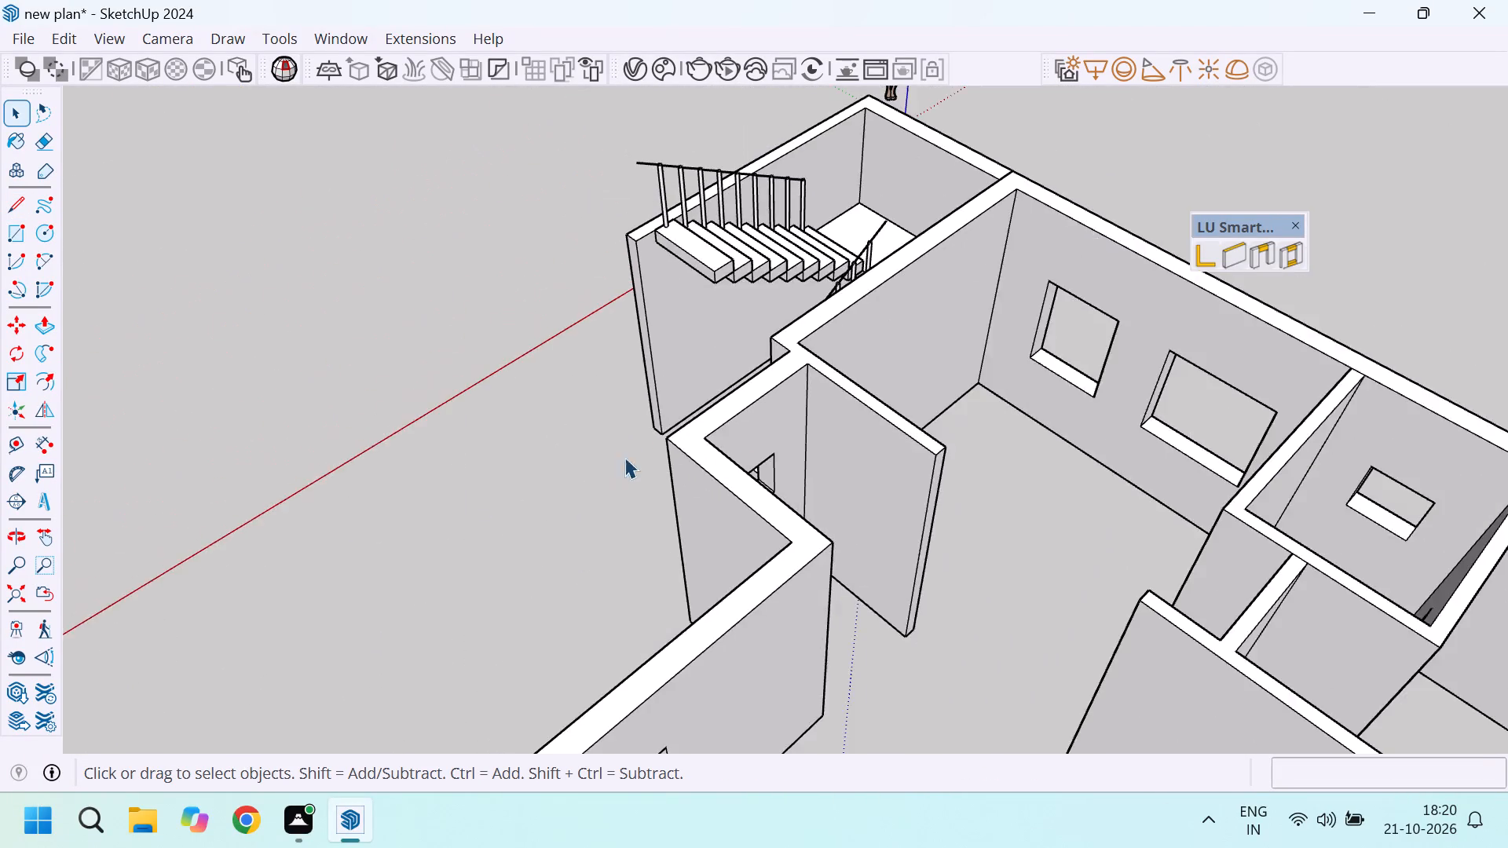
middle_click_drag(654, 453, 896, 491)
scroll(735, 253, "up", 14)
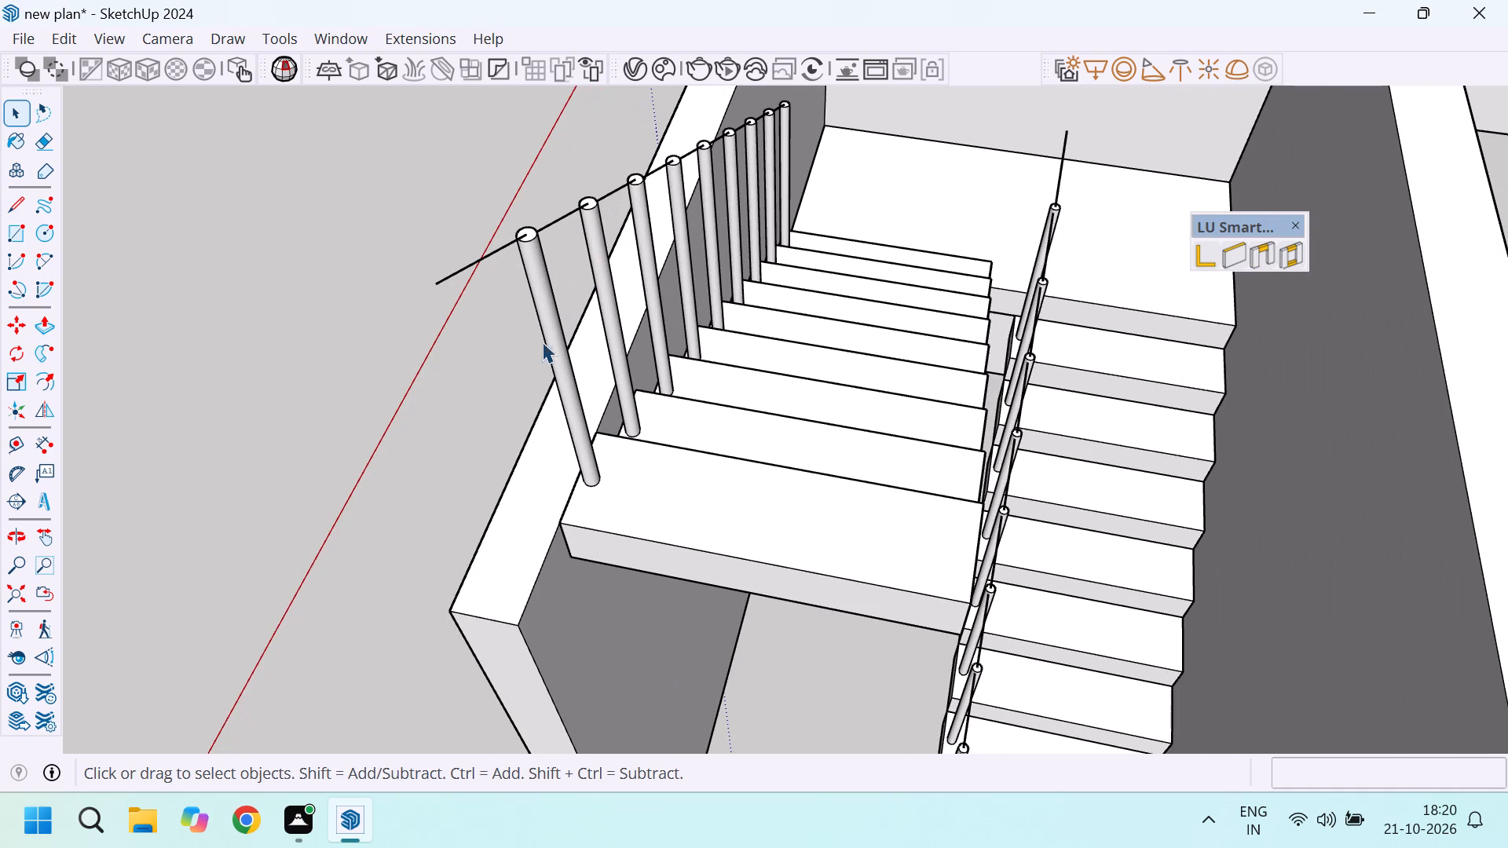
scroll(653, 476, "down", 5)
middle_click_drag(814, 397, 653, 531)
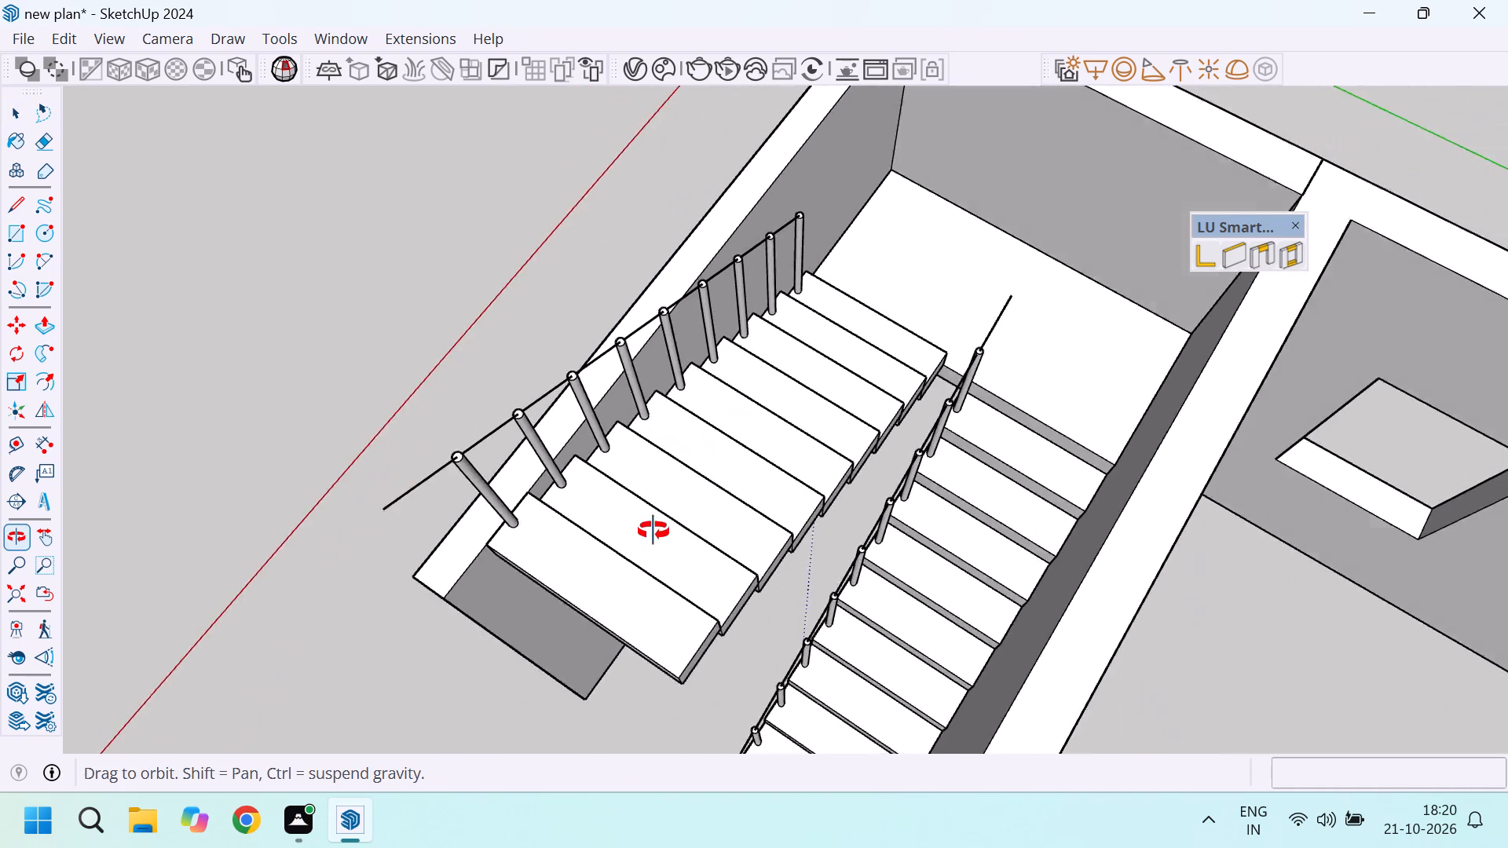
middle_click_drag(653, 531, 731, 305)
scroll(907, 210, "up", 3)
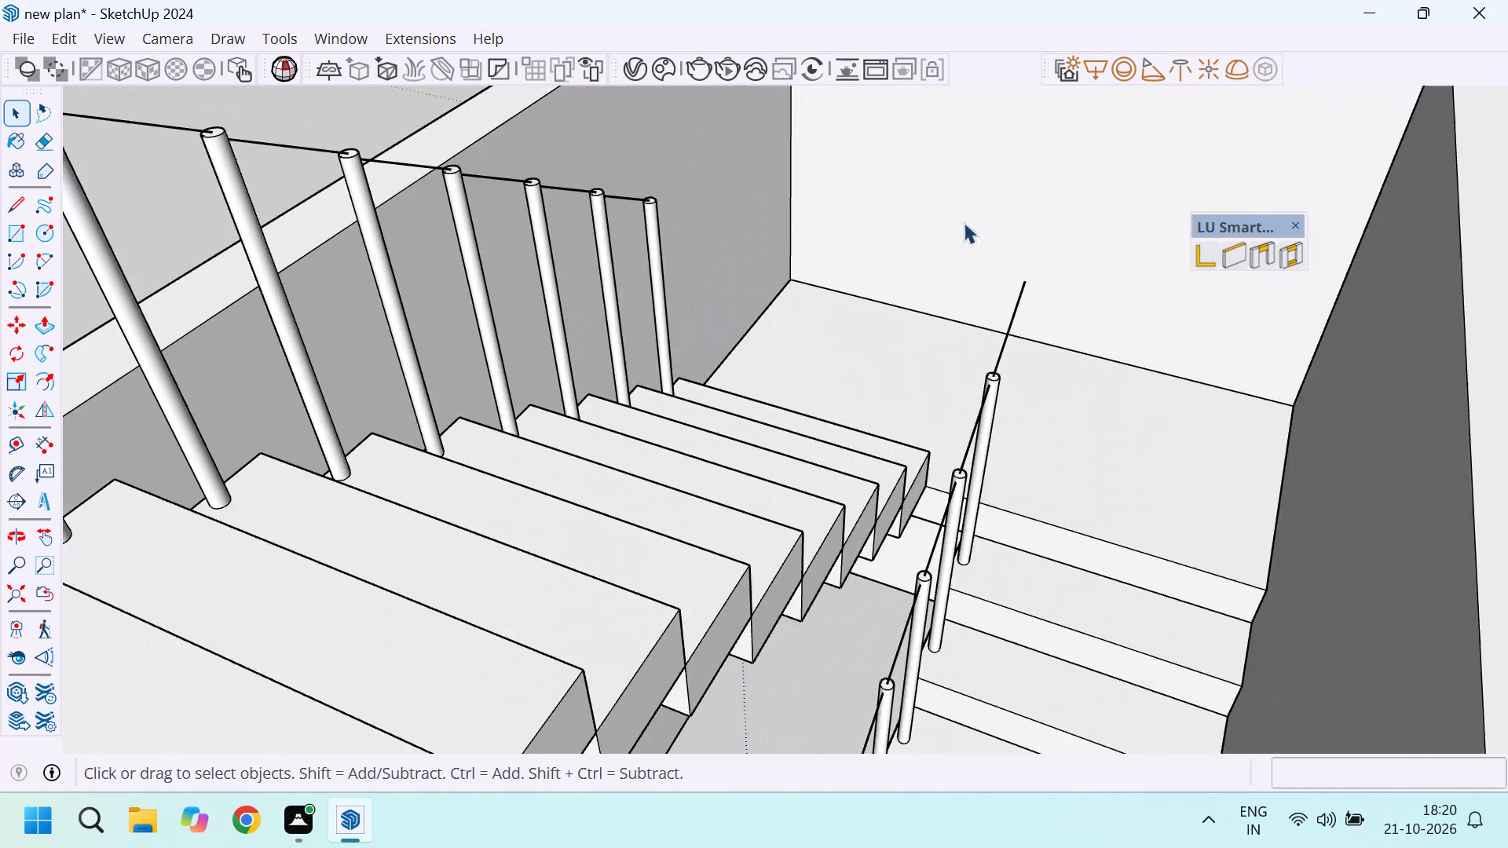
scroll(964, 222, "up", 4)
scroll(970, 272, "down", 12)
middle_click_drag(878, 488, 1174, 358)
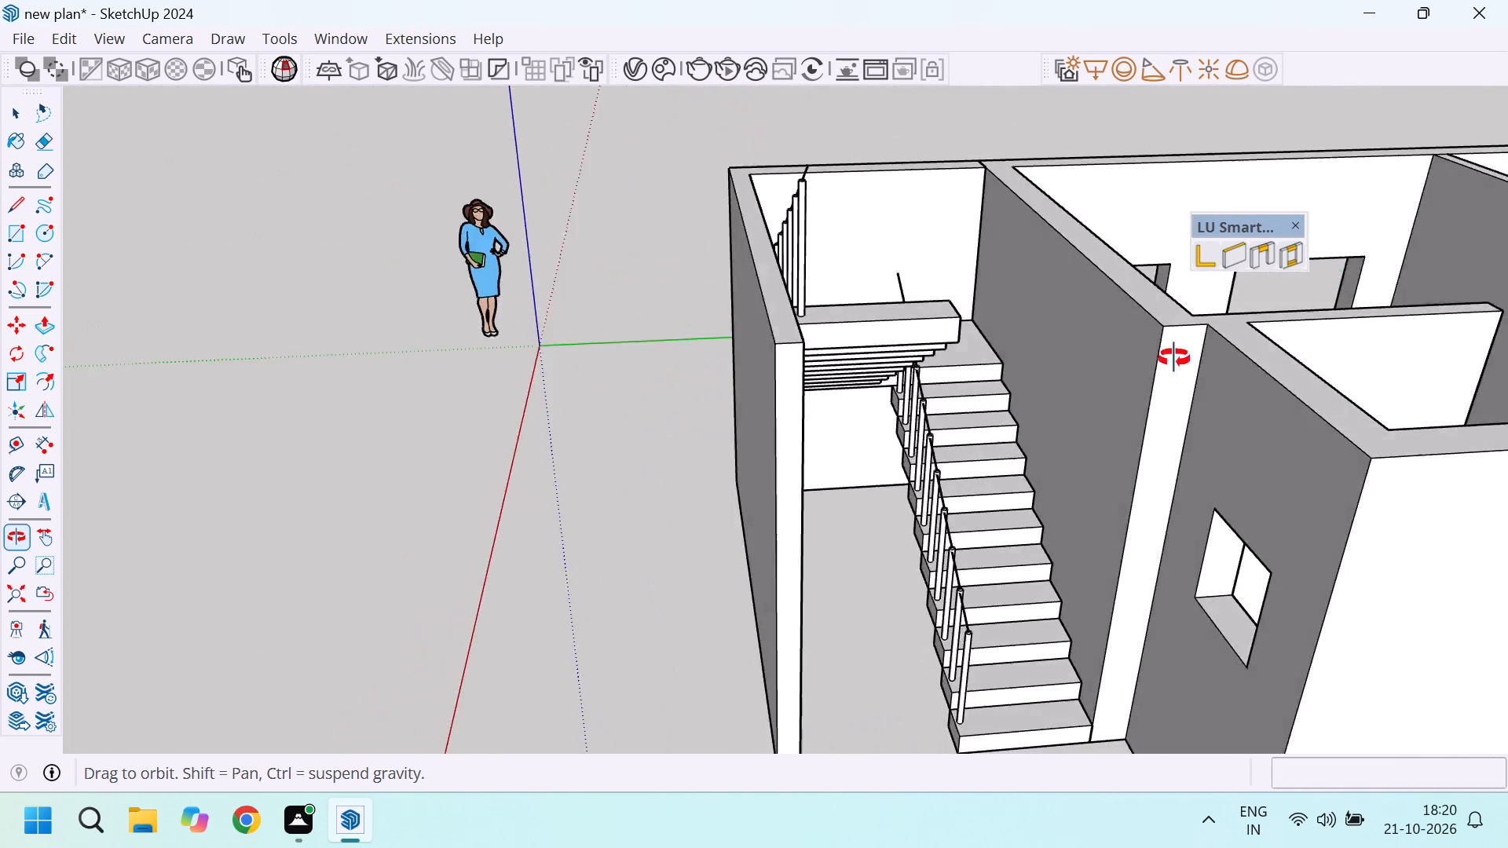
middle_click_drag(1174, 358, 981, 593)
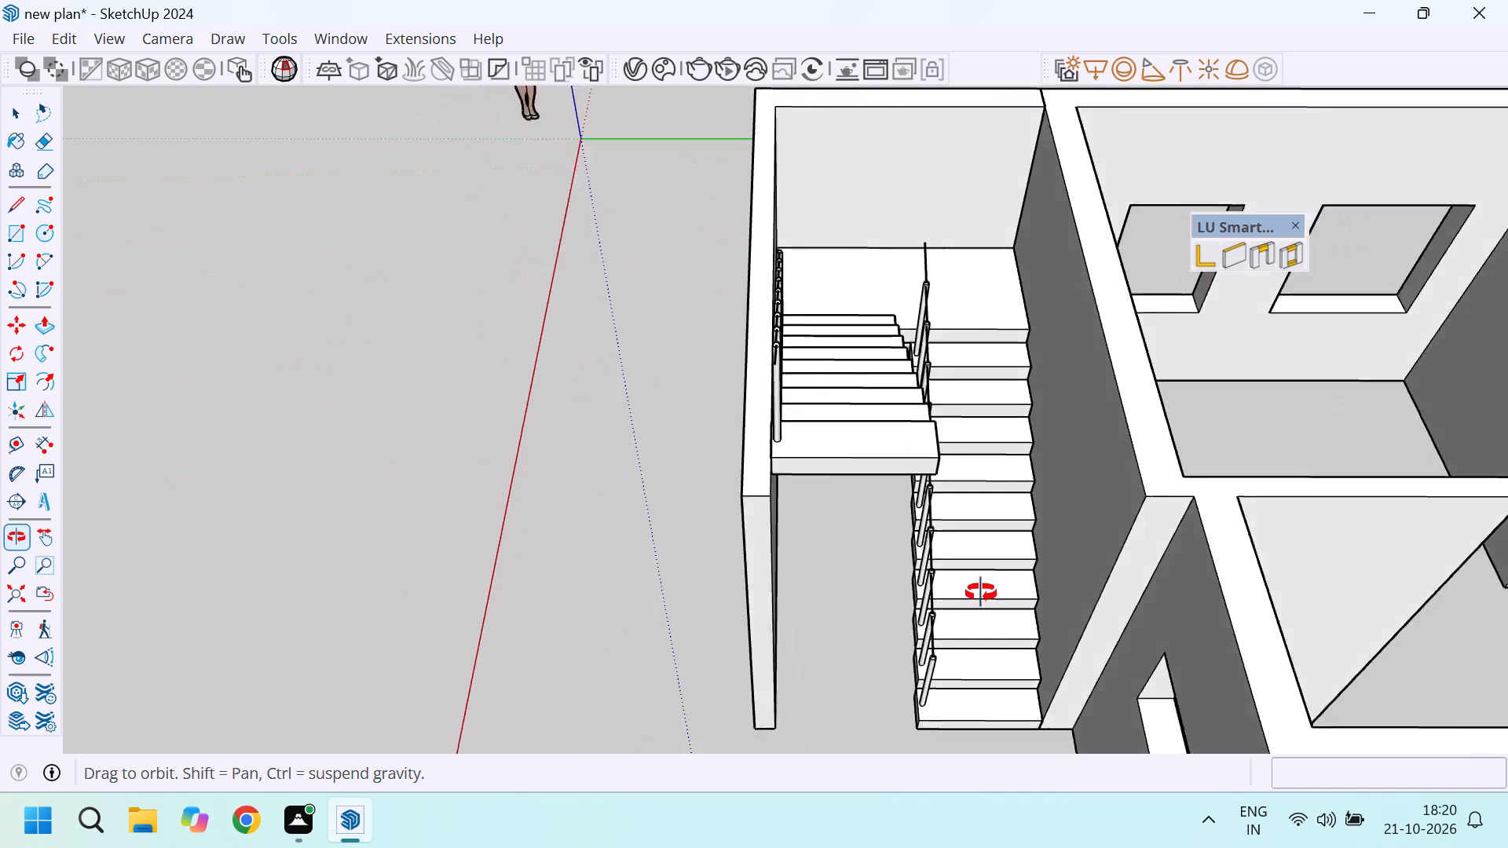
middle_click_drag(981, 593, 1322, 436)
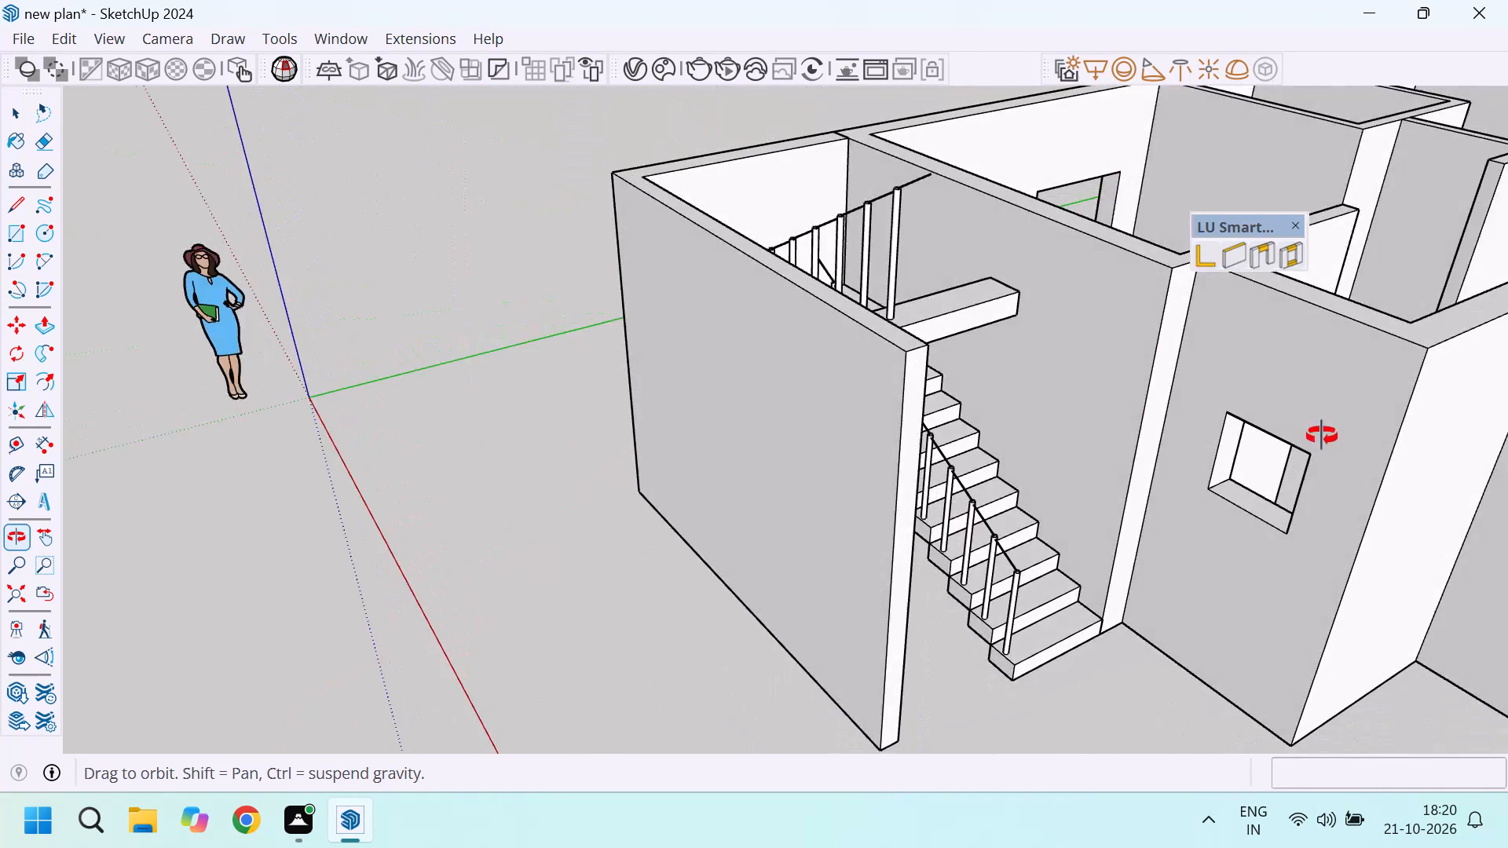
middle_click_drag(1322, 436, 803, 620)
Make the mirrored flight's outermost step, farthest from the landing, a unique component.
scroll(670, 393, "up", 4)
left_click(631, 346)
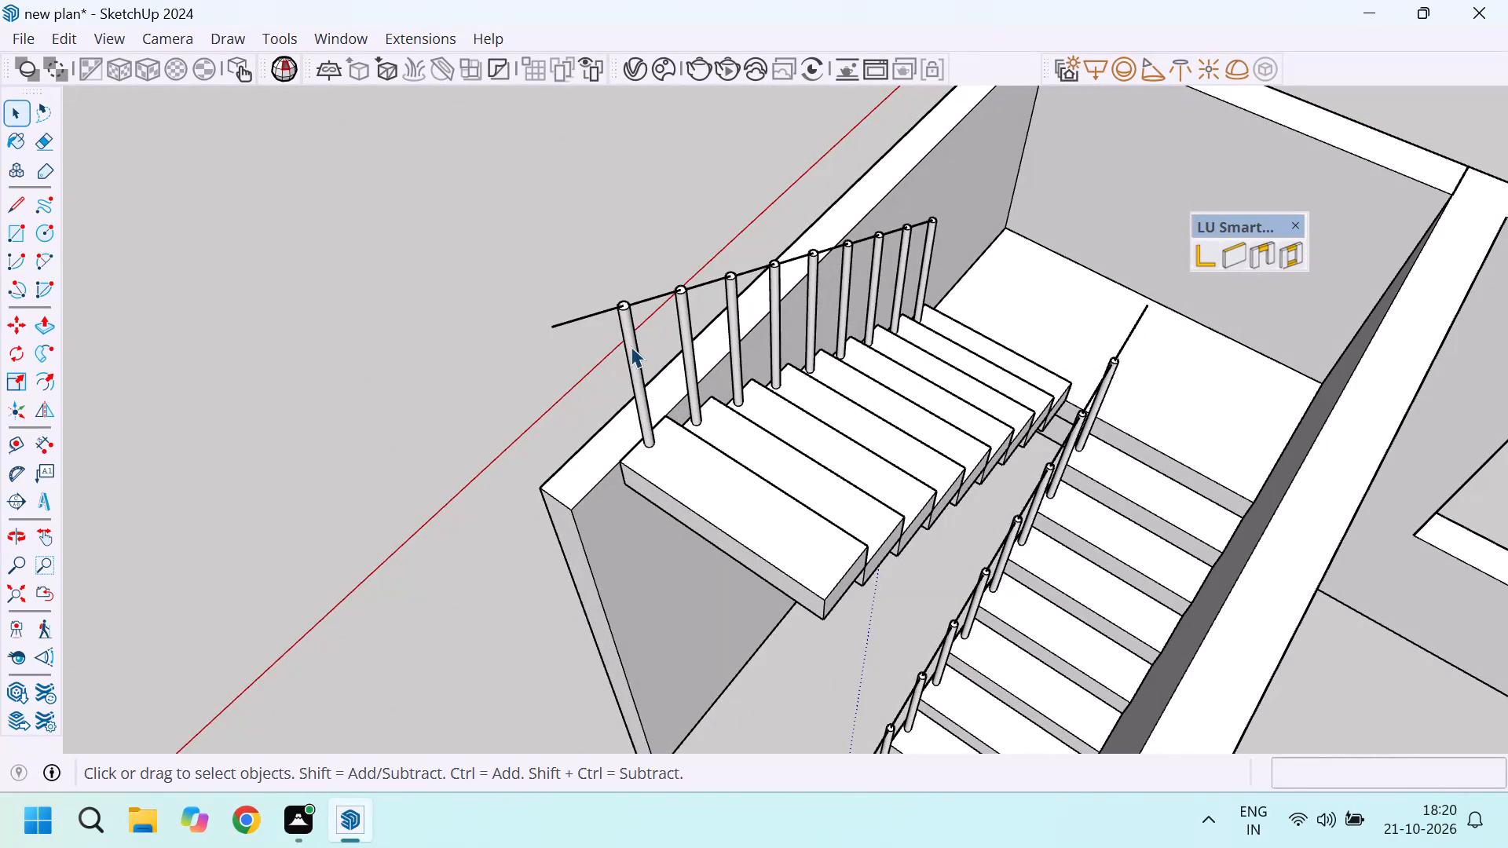
scroll(646, 328, "down", 4)
scroll(633, 350, "up", 7)
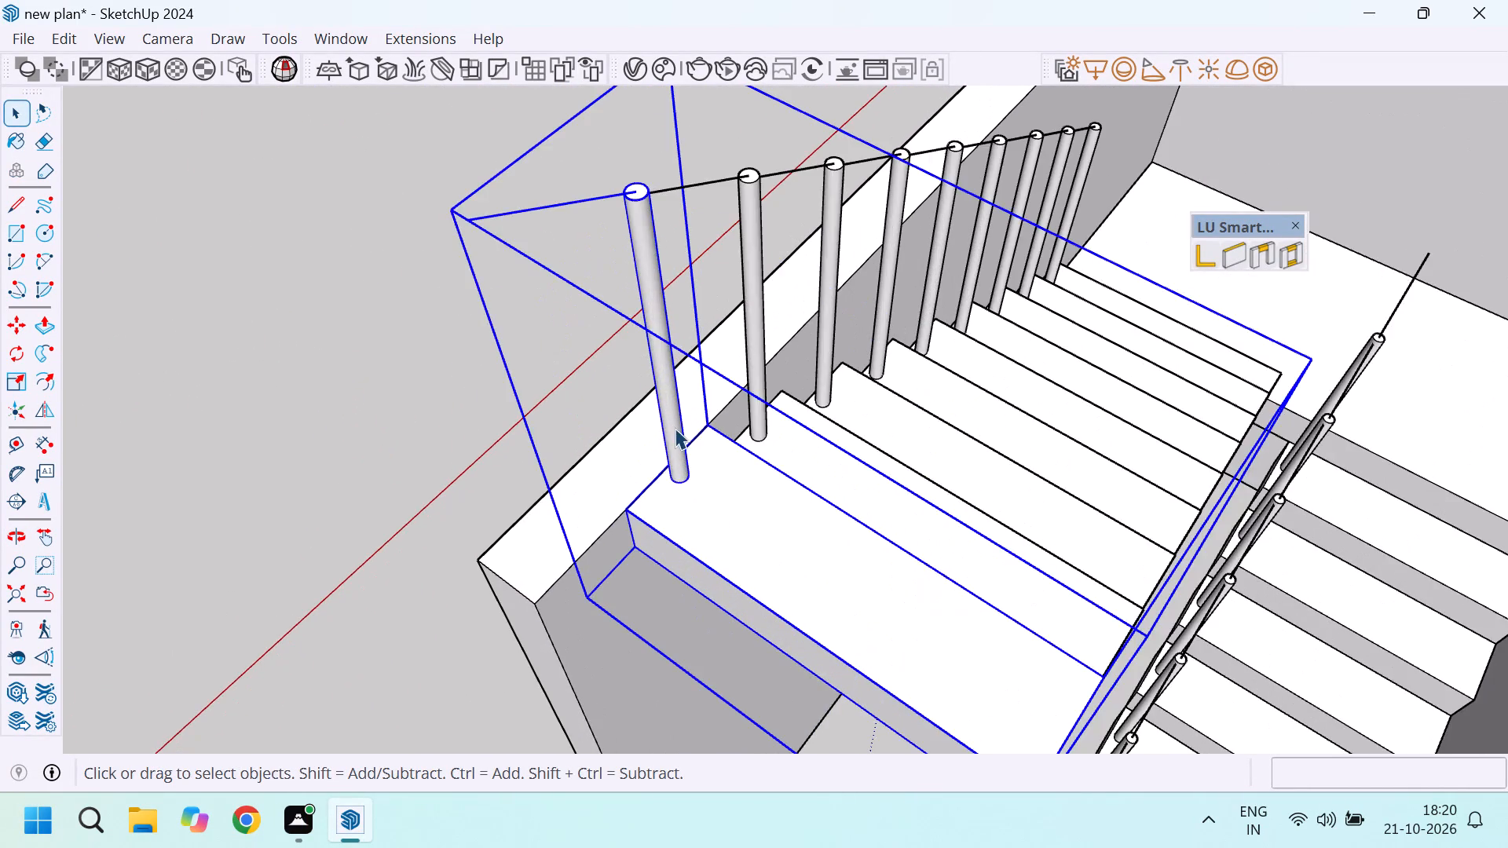
scroll(675, 428, "down", 4)
right_click(713, 503)
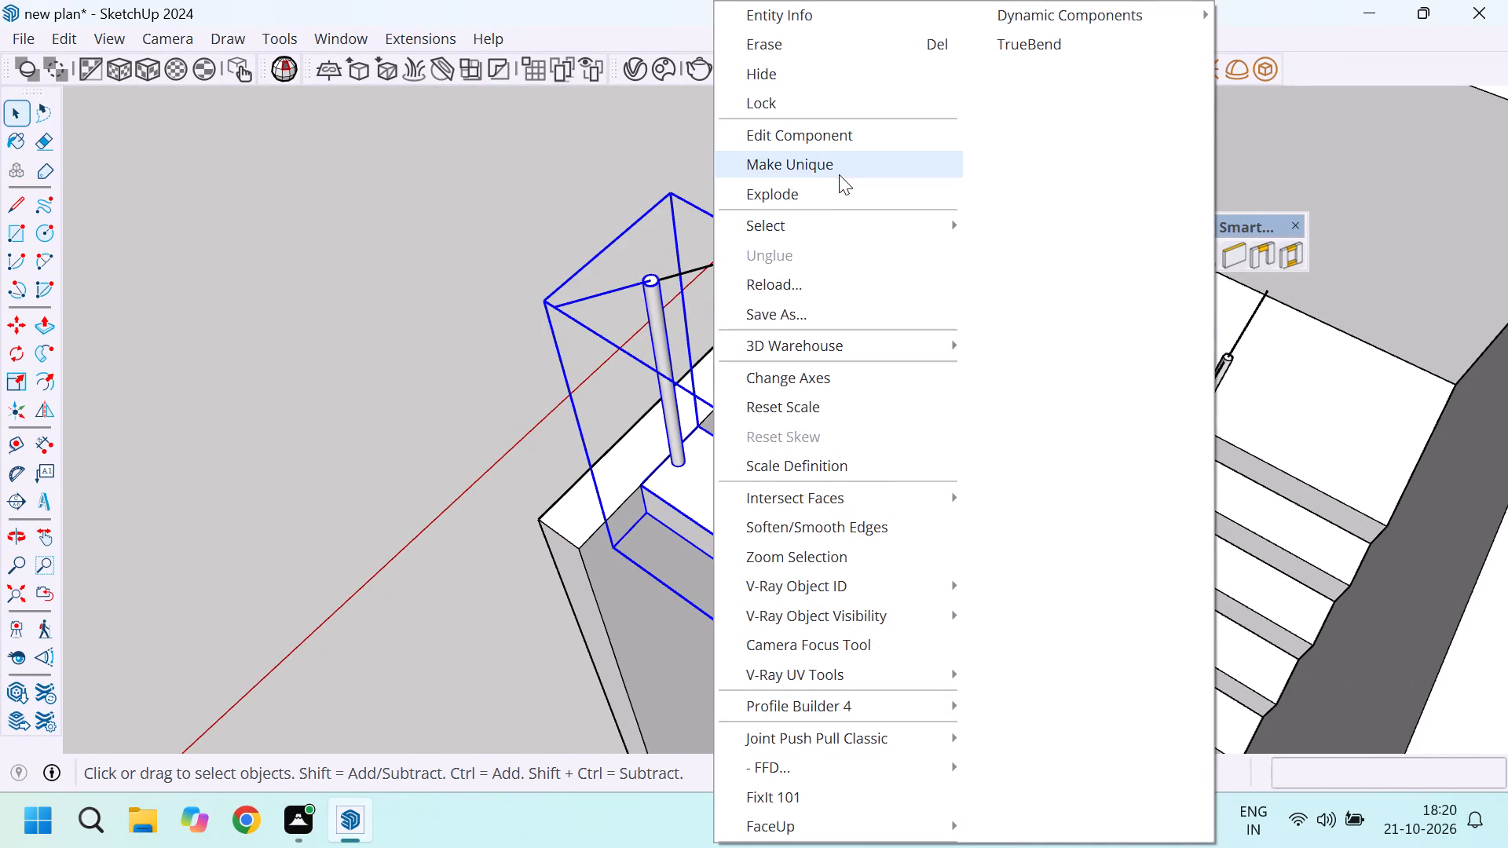
left_click(839, 170)
Open the mirrored flight's outermost step and delete the rail line projecting from its baluster's top.
scroll(946, 385, "down", 9)
scroll(898, 408, "up", 3)
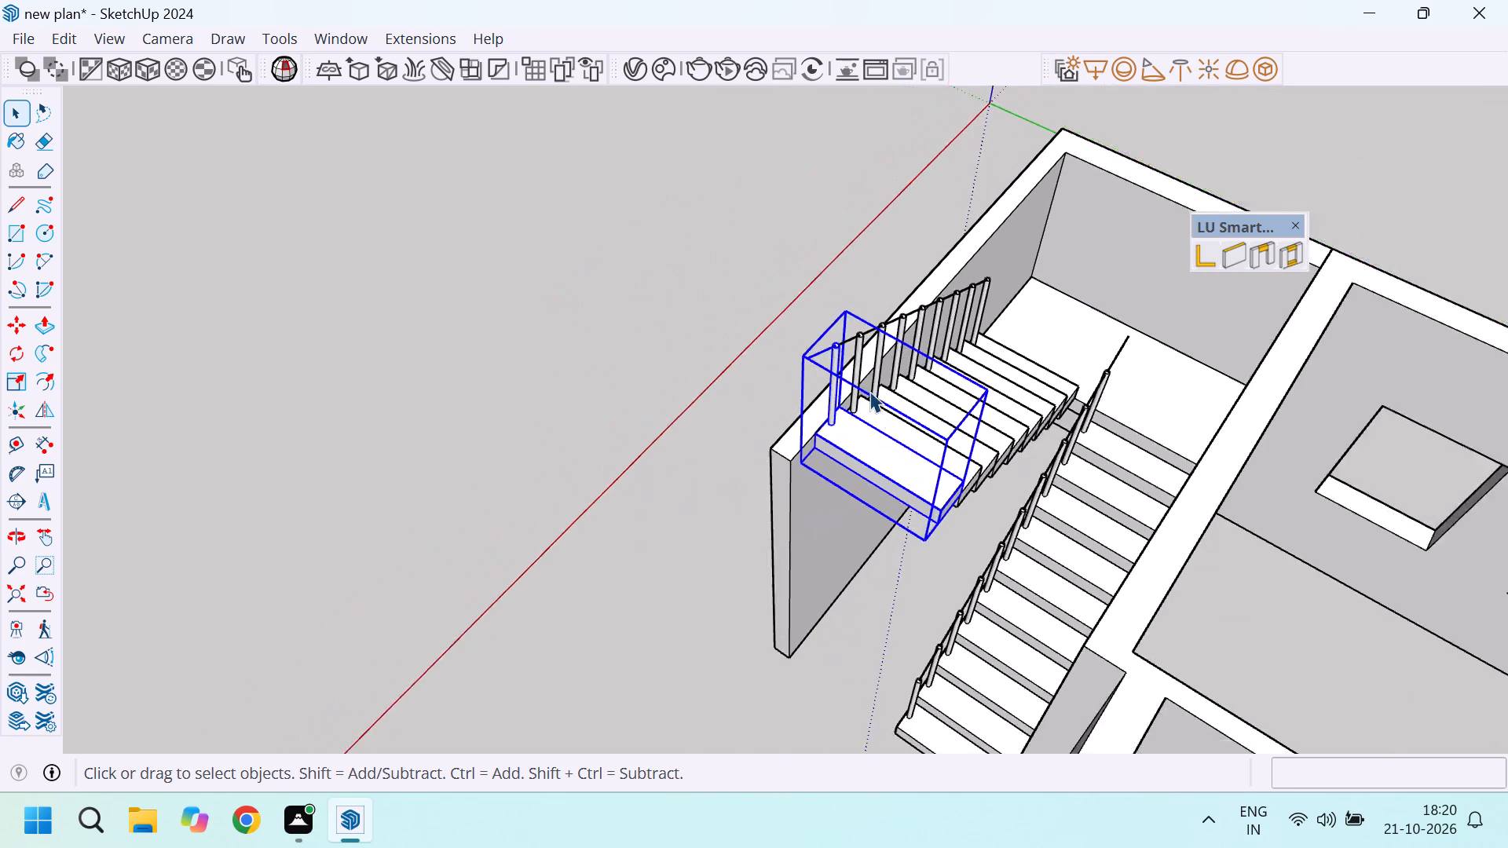
scroll(869, 391, "up", 6)
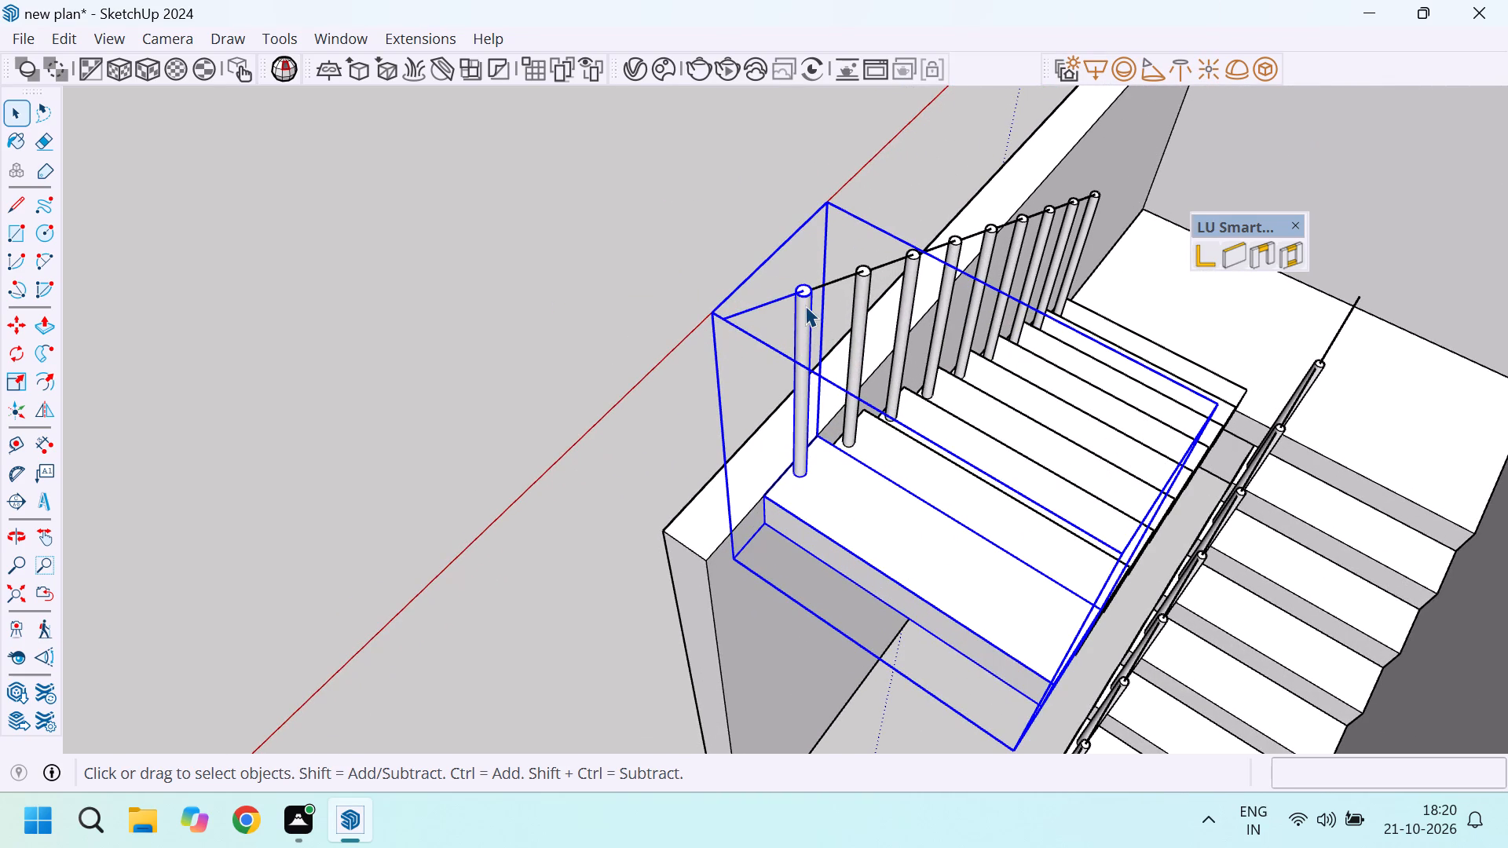
double_click(805, 304)
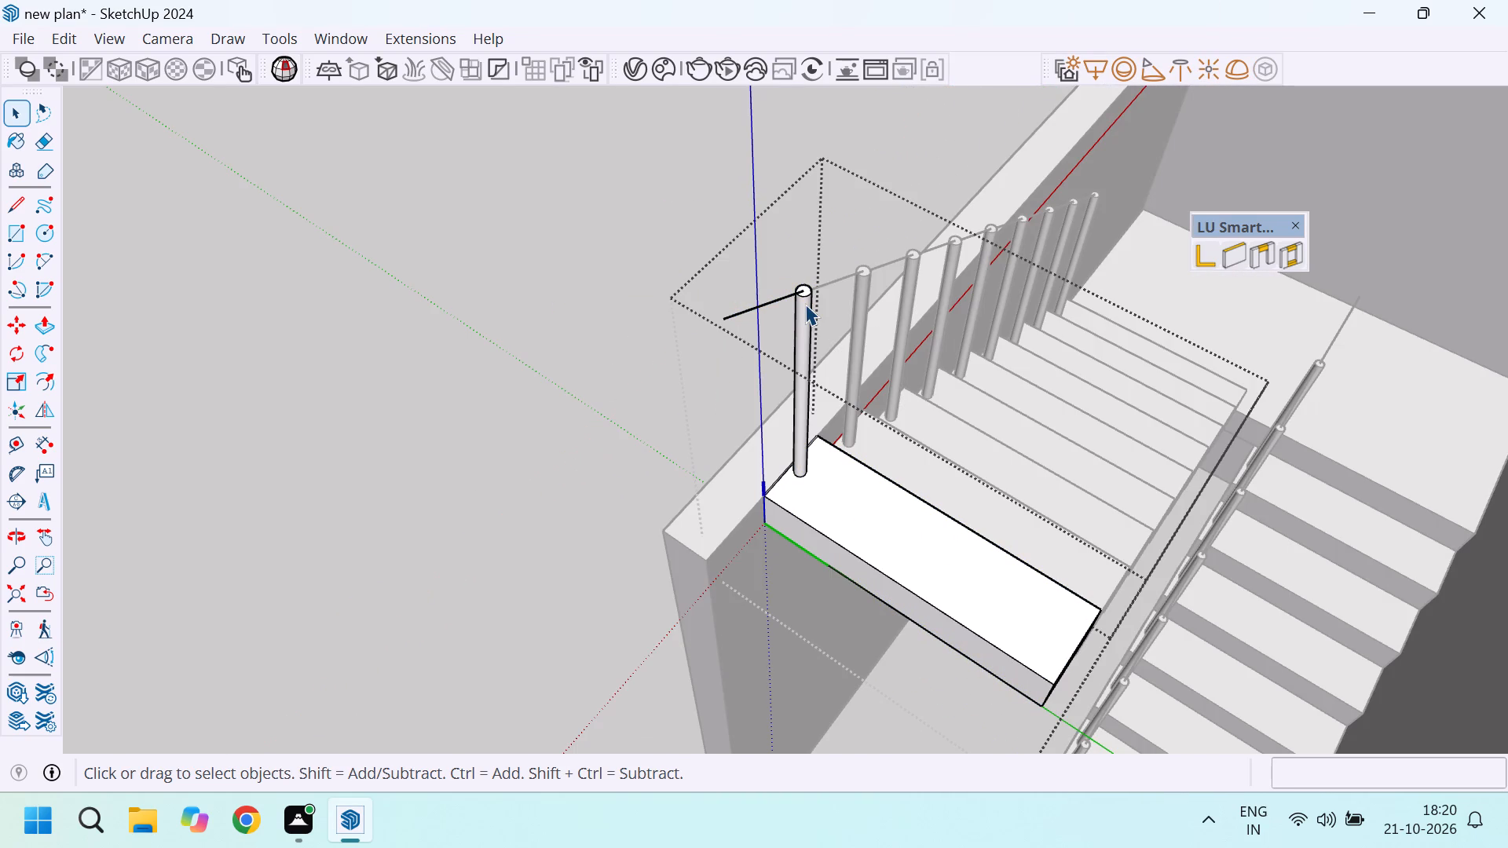
left_click(805, 304)
scroll(800, 292, "up", 3)
left_click(792, 294)
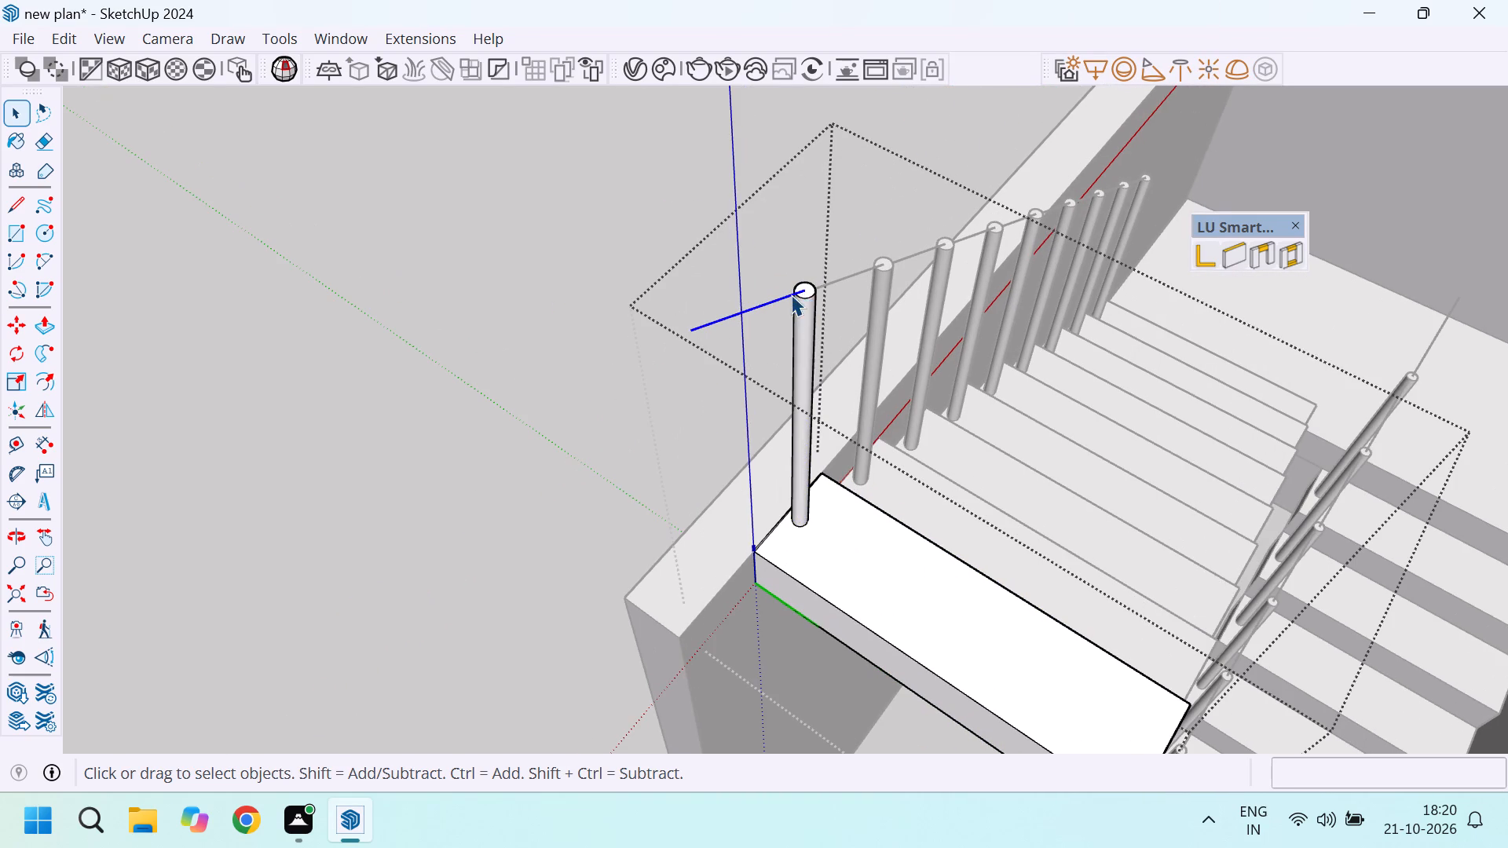
key("Delete")
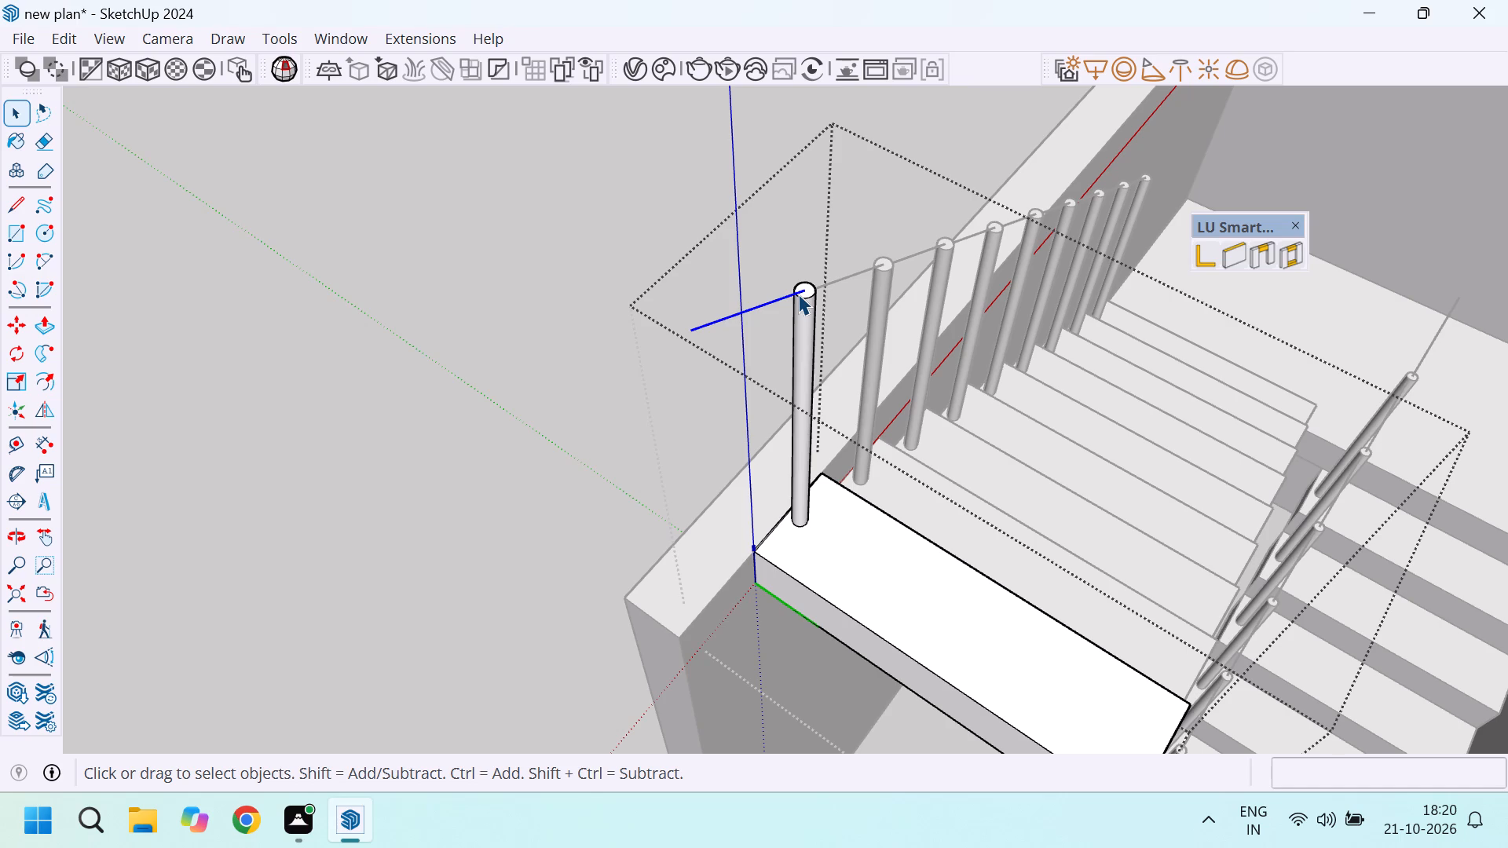
Push/pull the top of the outermost step's baluster down 2'6" flush with the tread.
left_click(811, 308)
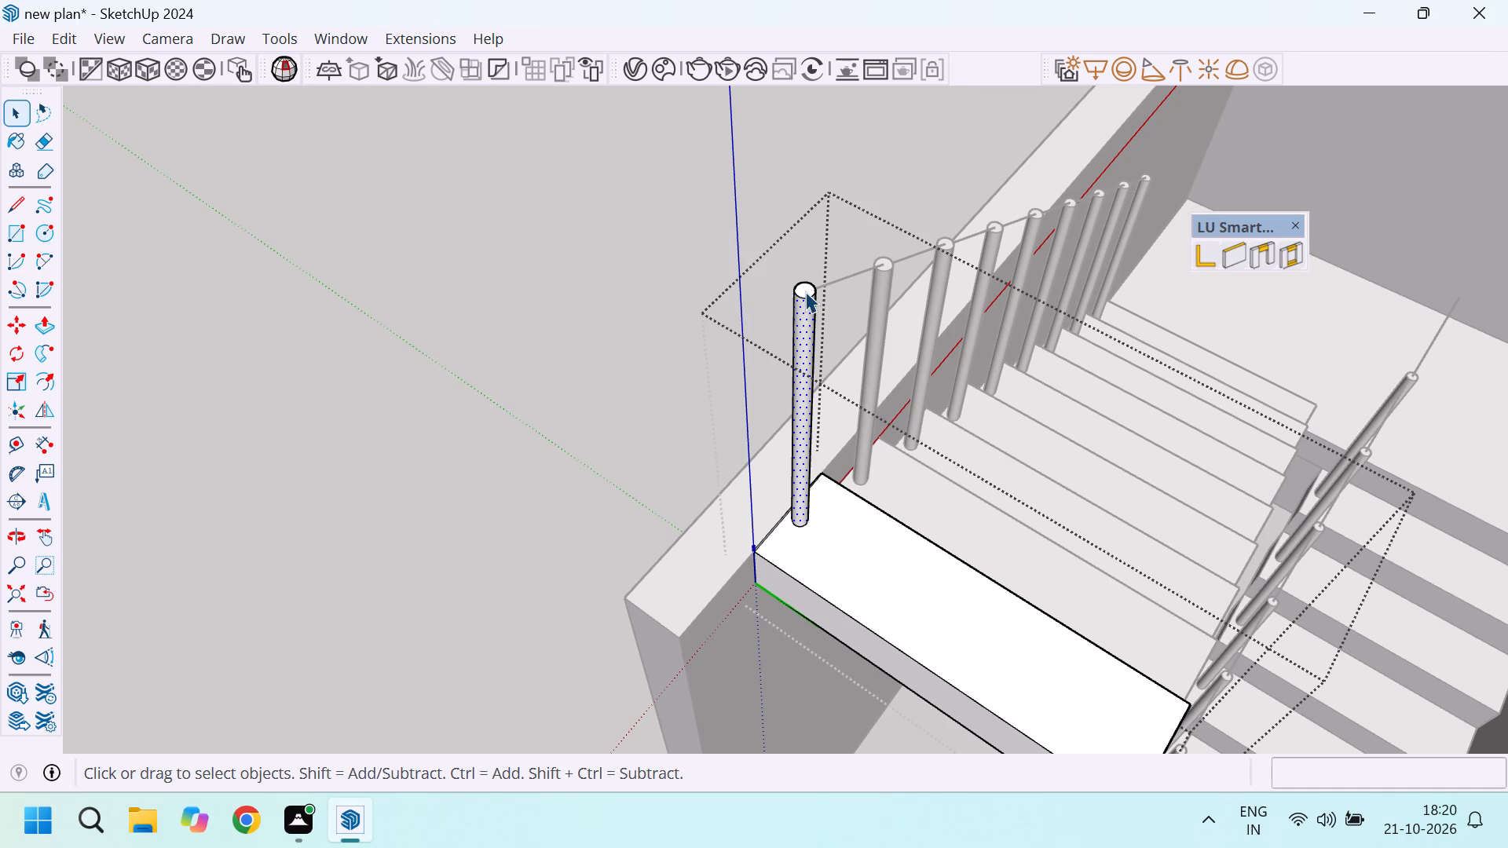
key("p")
left_click(801, 287)
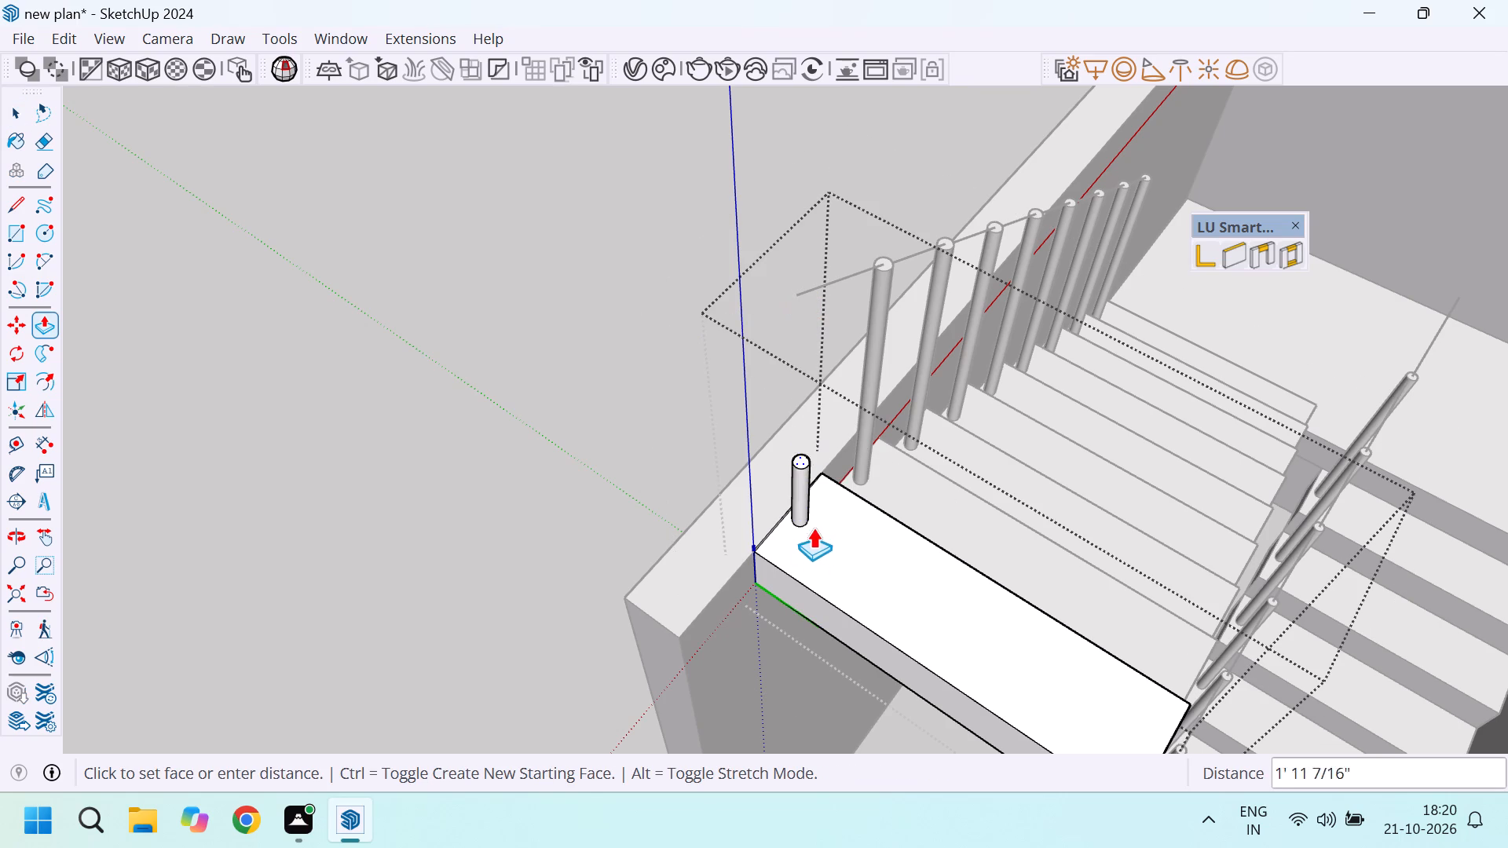
left_click(805, 534)
Erase the baluster's leftover circle outline from the outermost step's tread and close the component.
scroll(807, 525, "up", 11)
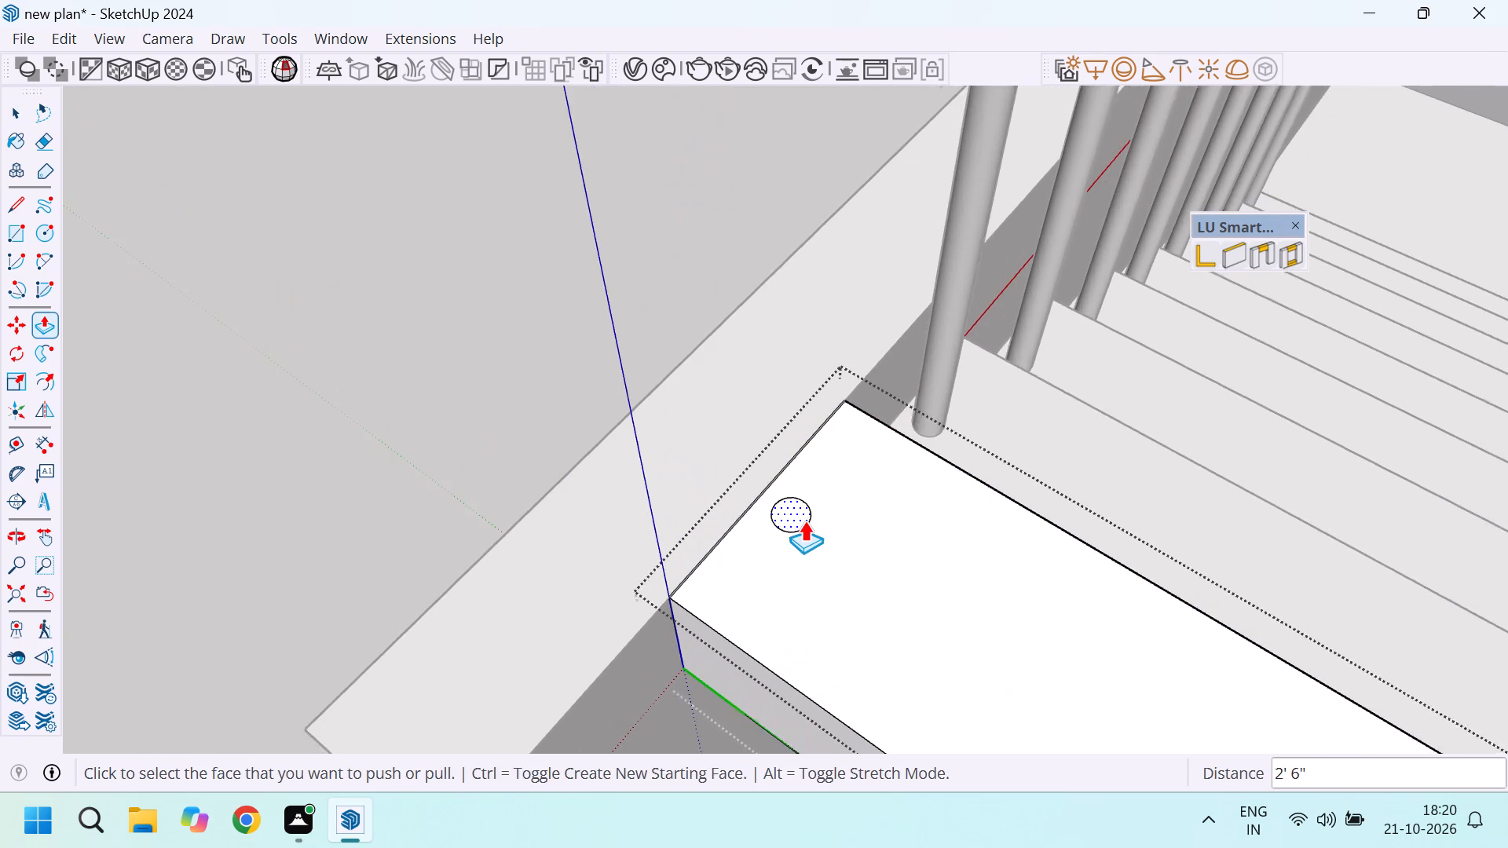
key("e")
left_click_drag(815, 497, 793, 537)
left_click_drag(809, 502, 789, 520)
left_click_drag(815, 487, 779, 514)
left_click_drag(779, 514, 777, 524)
left_click_drag(794, 481, 776, 535)
left_click_drag(787, 488, 777, 525)
left_click_drag(781, 495, 769, 514)
left_click_drag(769, 510, 769, 521)
left_click(769, 515)
left_click_drag(767, 517, 803, 510)
left_click_drag(811, 512, 820, 522)
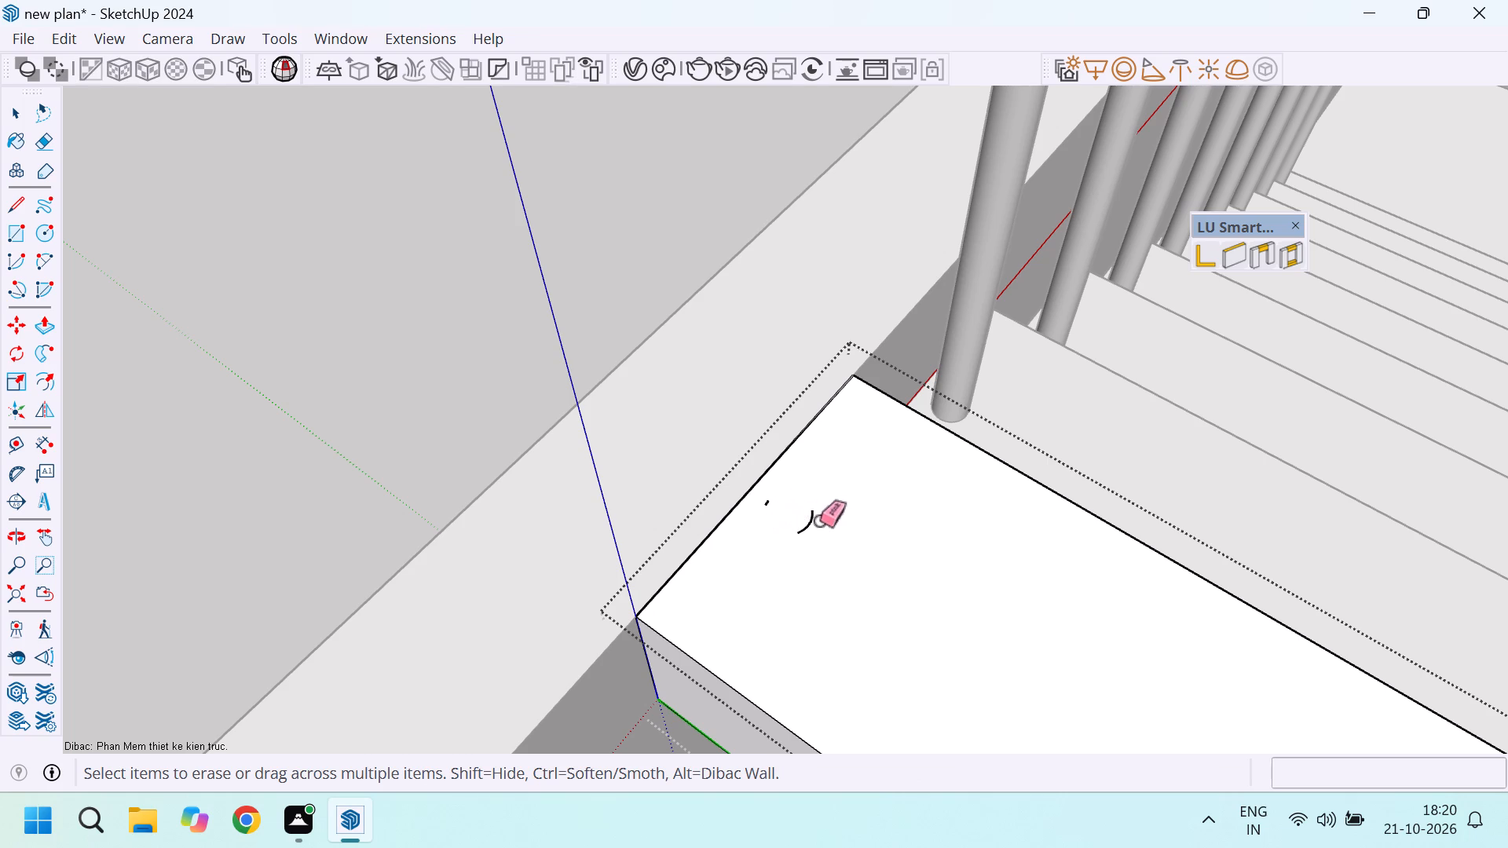
left_click_drag(820, 522, 819, 523)
left_click_drag(811, 509, 809, 517)
left_click_drag(808, 513, 808, 521)
left_click_drag(808, 515, 808, 523)
left_click_drag(808, 524, 808, 532)
left_click(808, 526)
left_click_drag(814, 508, 794, 520)
left_click_drag(808, 519, 809, 537)
left_click_drag(799, 533, 822, 505)
left_click_drag(822, 505, 821, 506)
left_click_drag(803, 525, 801, 532)
left_click(800, 530)
left_click_drag(781, 503, 768, 503)
left_click_drag(790, 520, 803, 536)
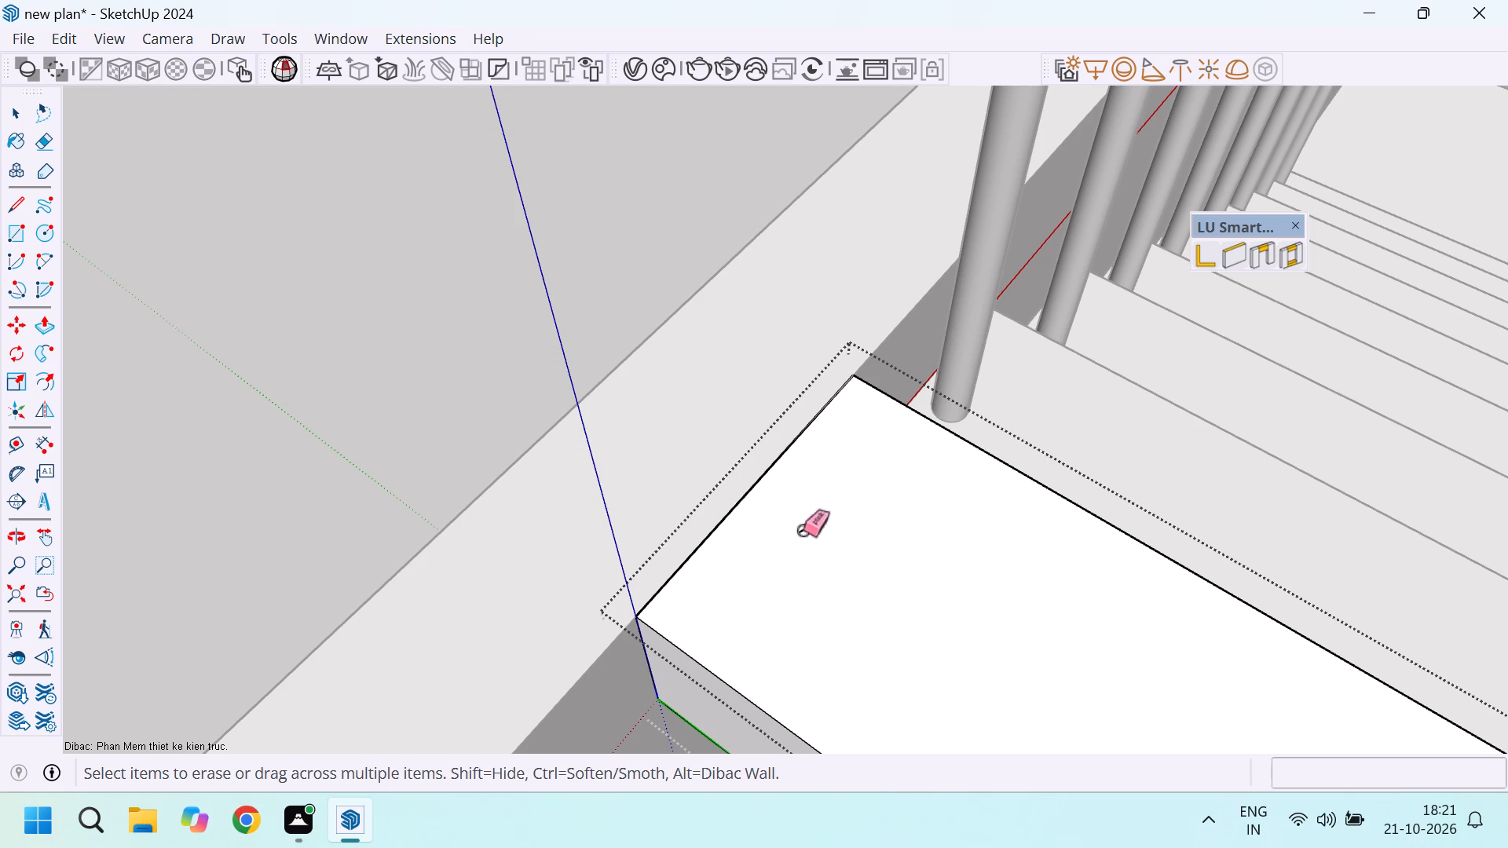
left_click(803, 532)
left_click_drag(809, 525, 815, 541)
left_click_drag(813, 528, 796, 536)
left_click_drag(795, 534, 801, 527)
left_click(802, 525)
left_click_drag(805, 522, 805, 532)
double_click(805, 532)
left_click_drag(807, 529, 818, 523)
left_click_drag(803, 533, 805, 540)
left_click_drag(811, 524, 799, 541)
left_click_drag(811, 527, 811, 536)
scroll(806, 530, "down", 12)
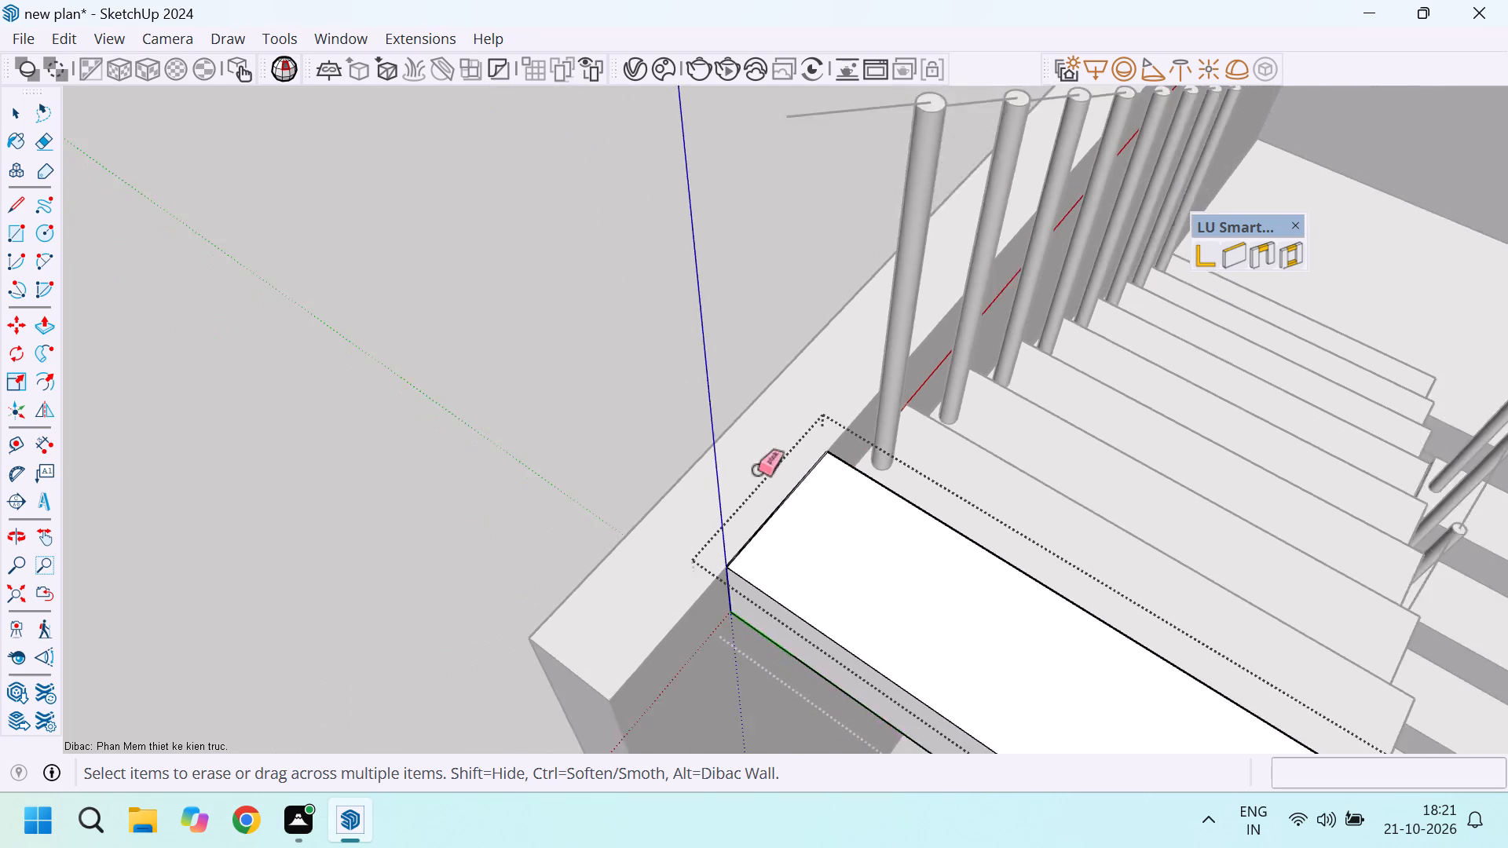
scroll(758, 471, "down", 8)
key("space")
left_click(565, 416)
scroll(618, 385, "down", 2)
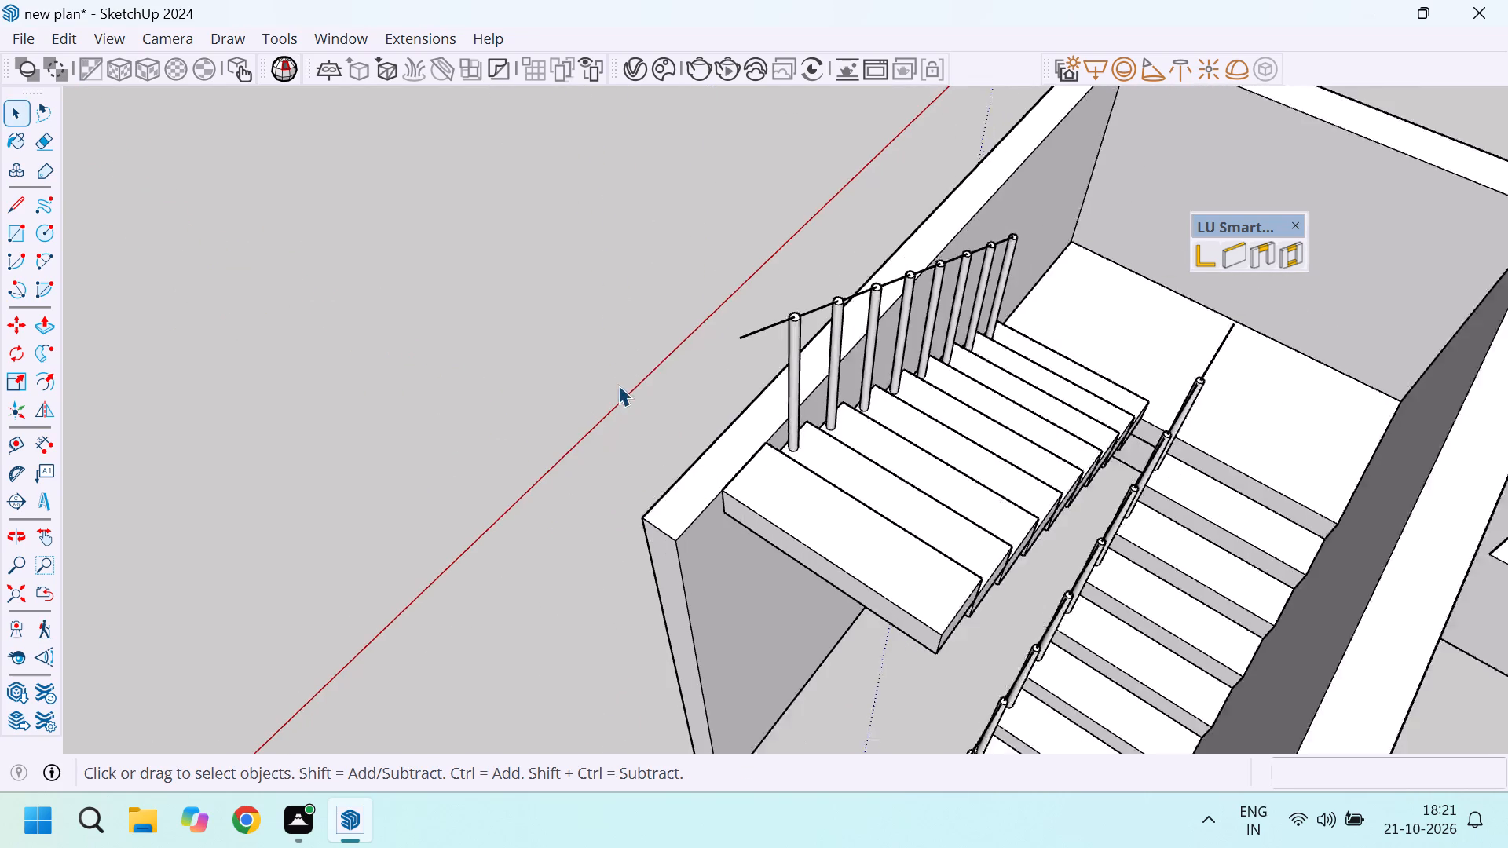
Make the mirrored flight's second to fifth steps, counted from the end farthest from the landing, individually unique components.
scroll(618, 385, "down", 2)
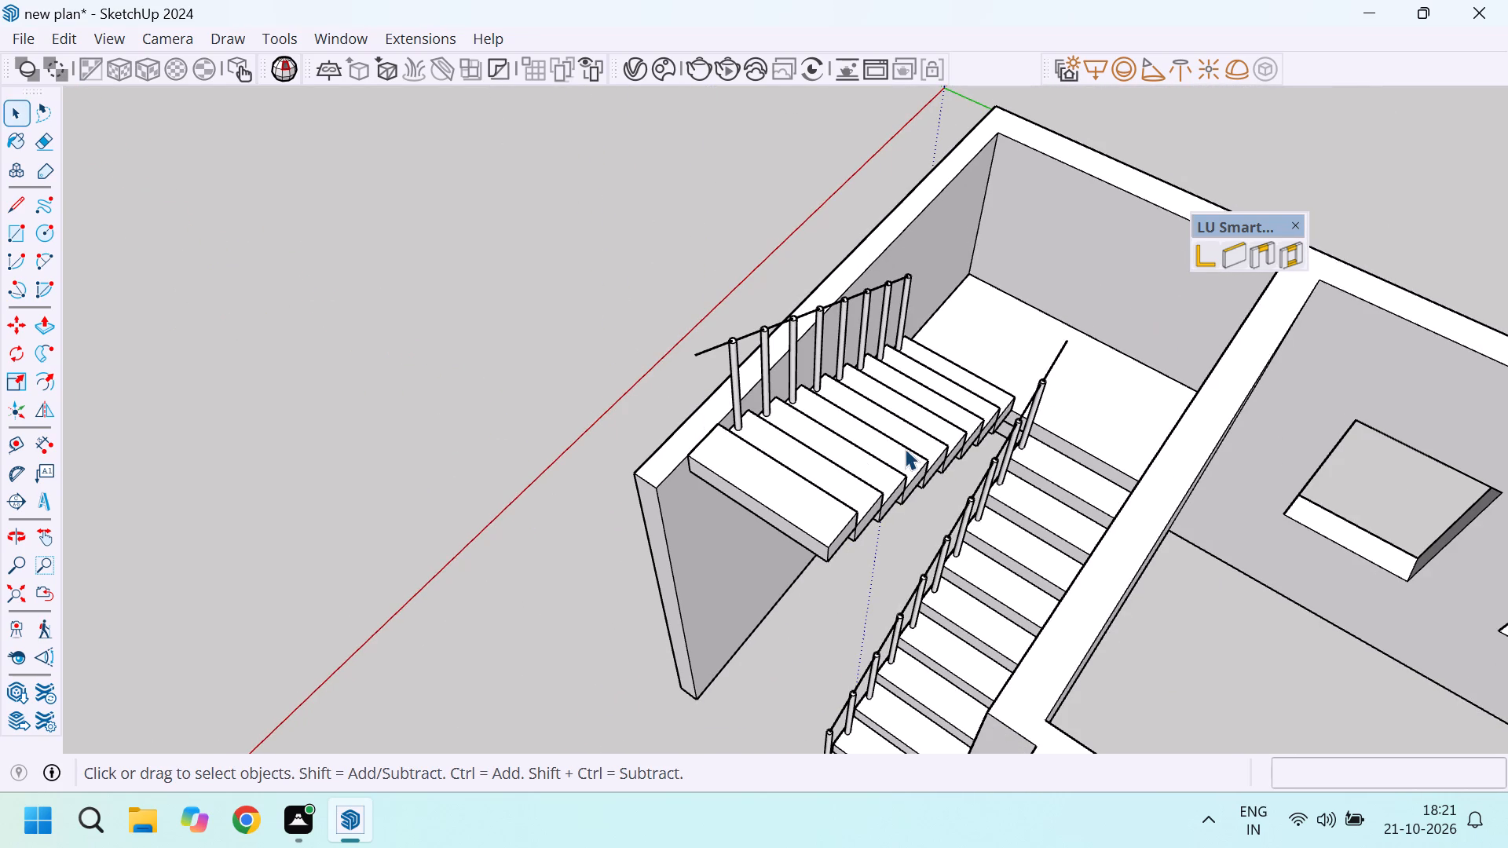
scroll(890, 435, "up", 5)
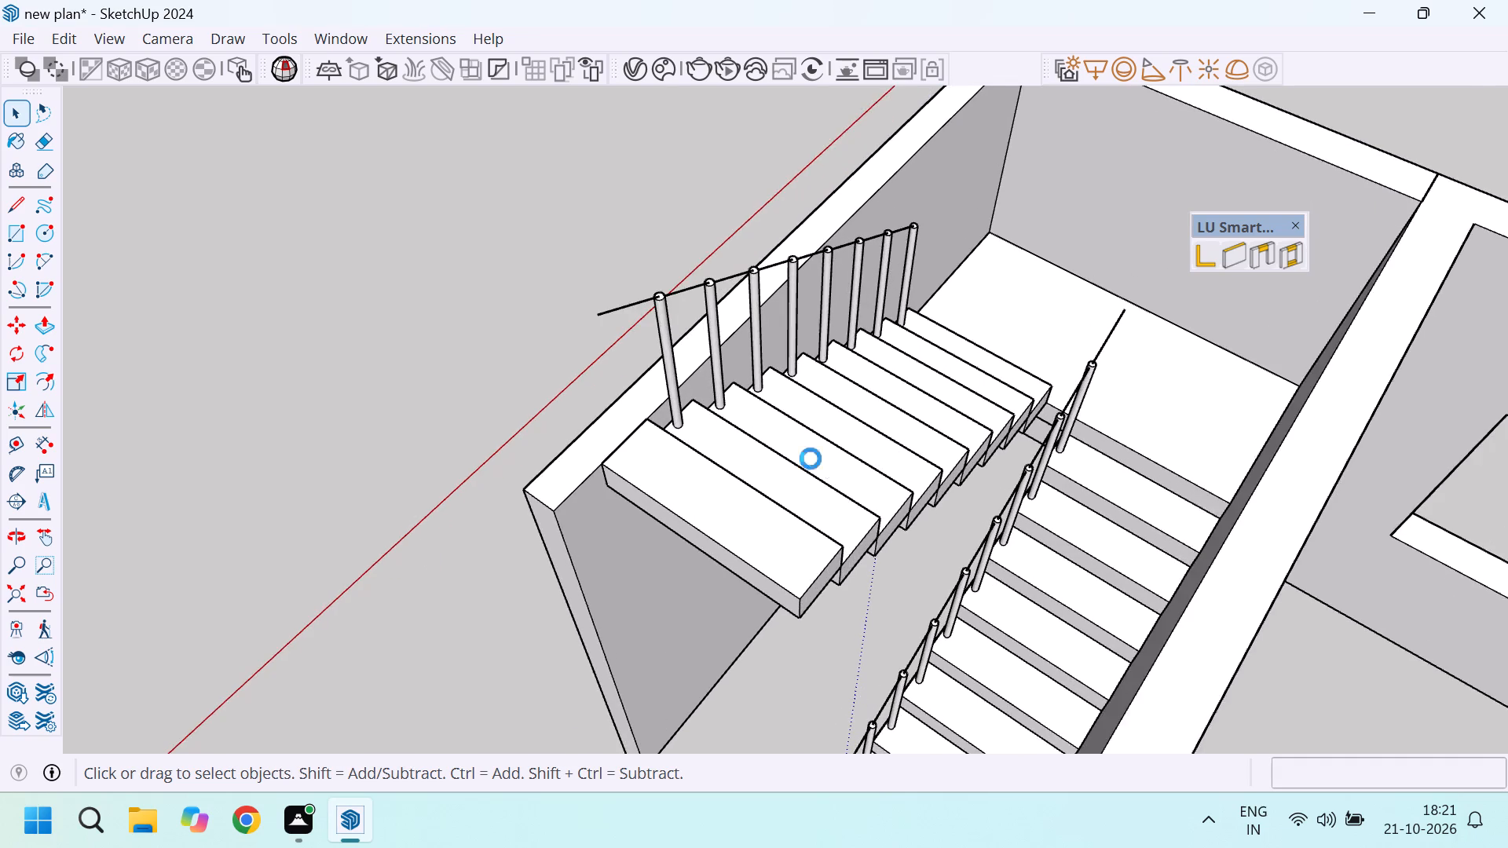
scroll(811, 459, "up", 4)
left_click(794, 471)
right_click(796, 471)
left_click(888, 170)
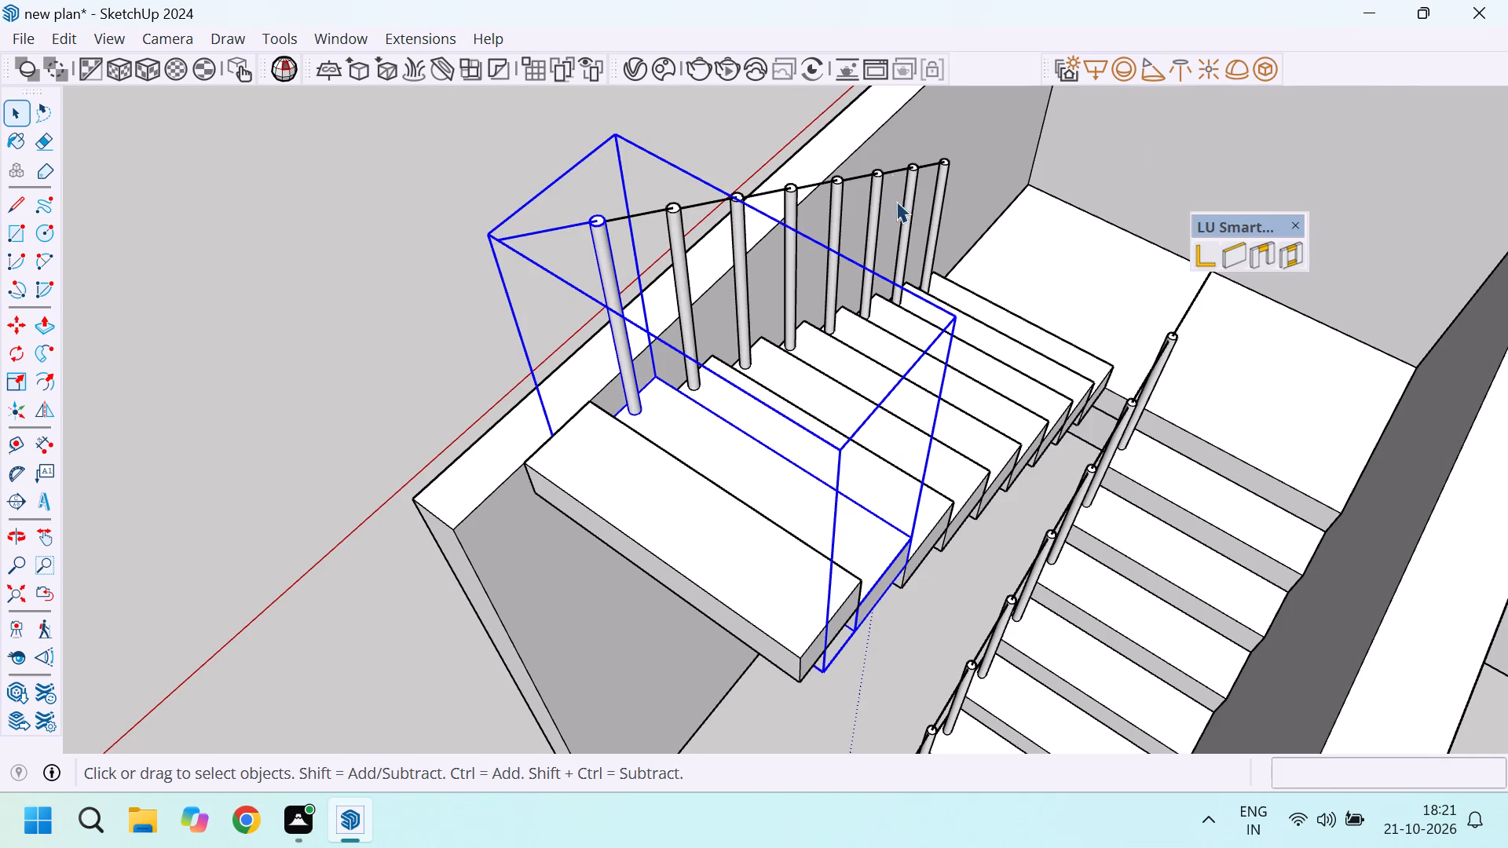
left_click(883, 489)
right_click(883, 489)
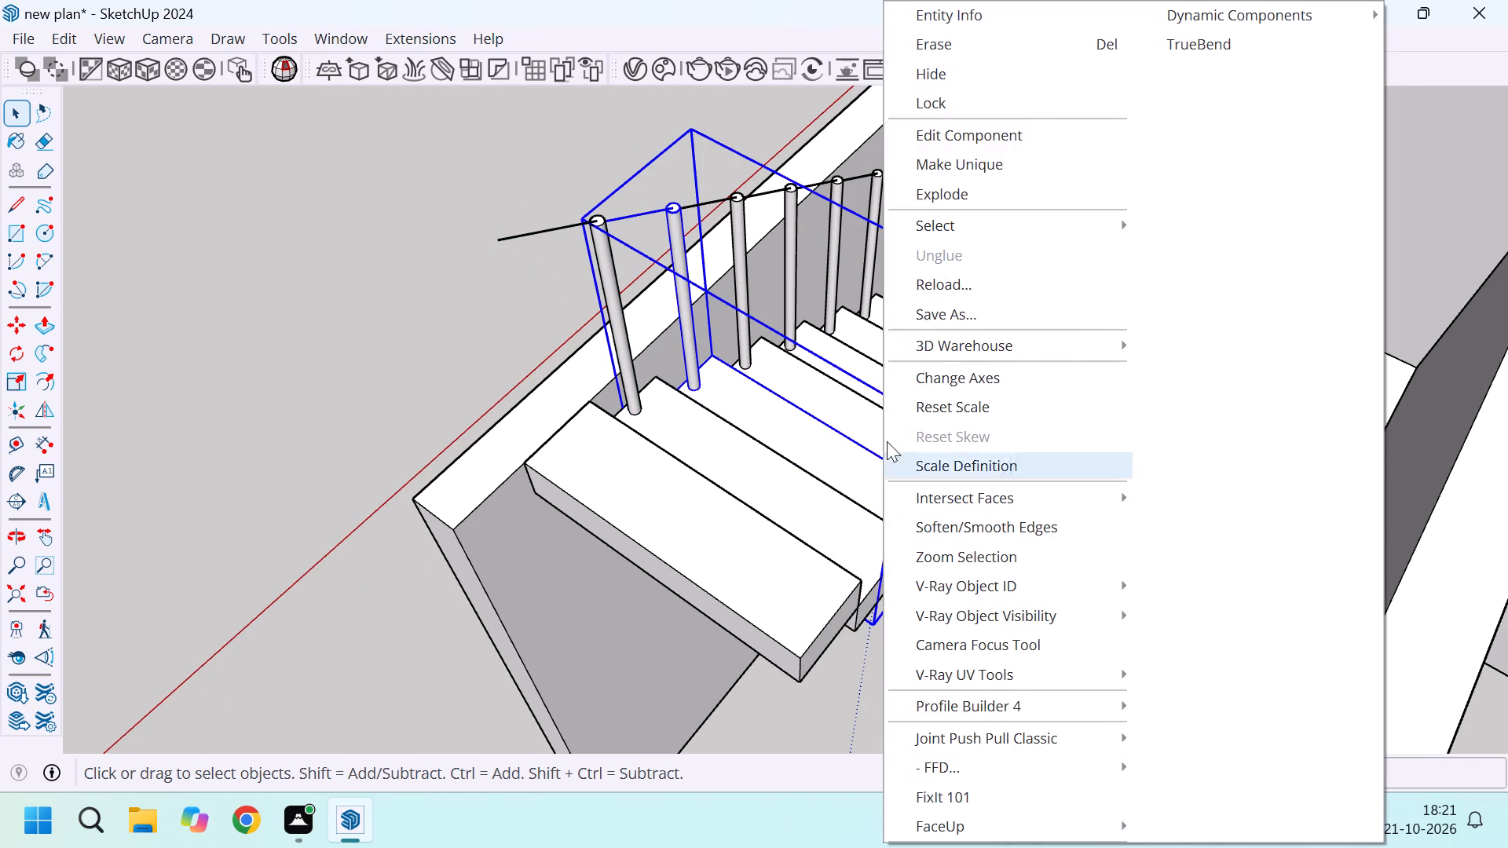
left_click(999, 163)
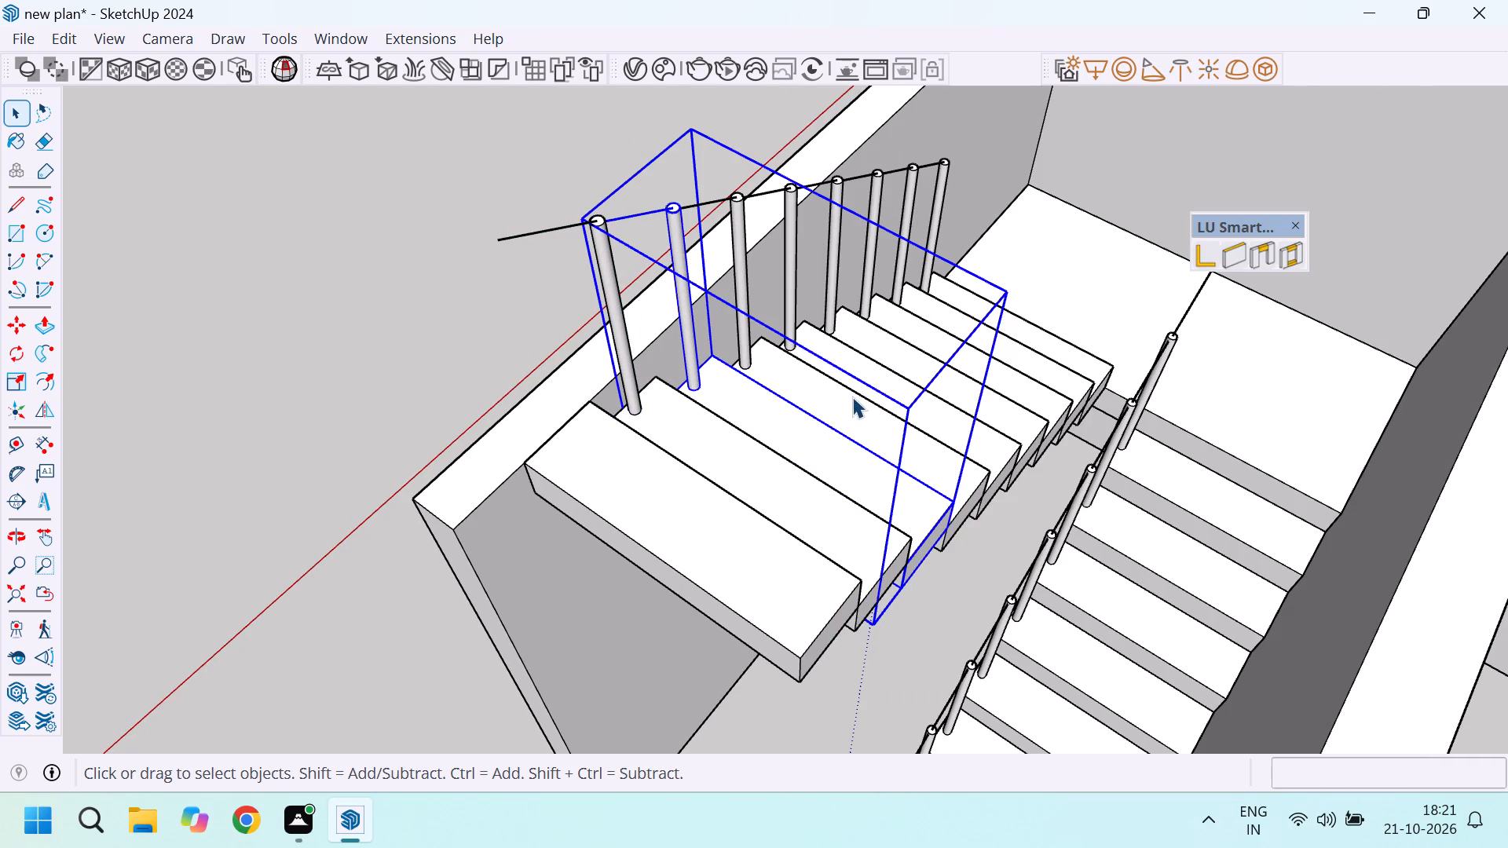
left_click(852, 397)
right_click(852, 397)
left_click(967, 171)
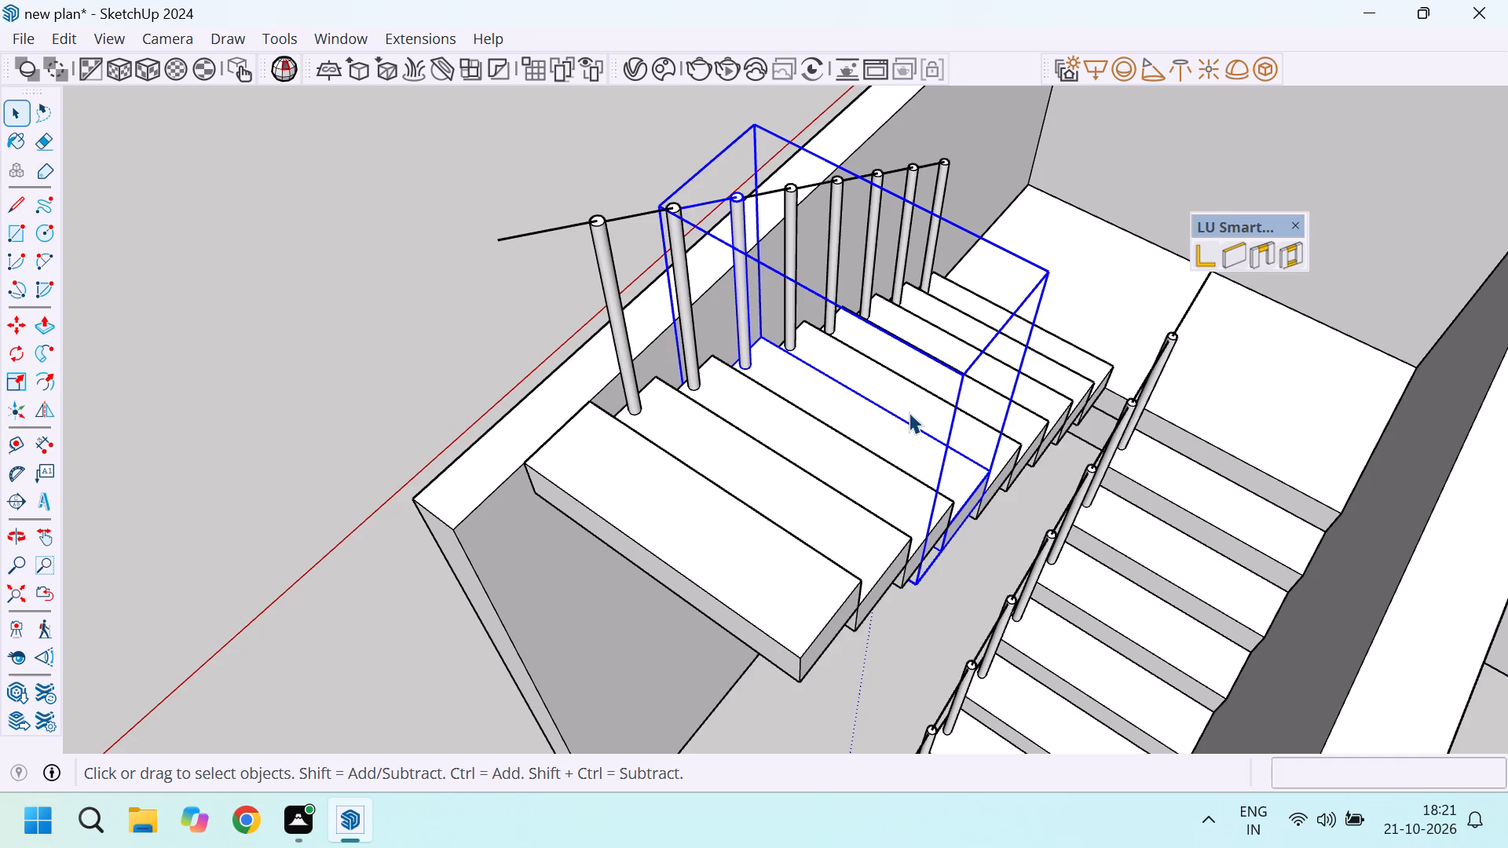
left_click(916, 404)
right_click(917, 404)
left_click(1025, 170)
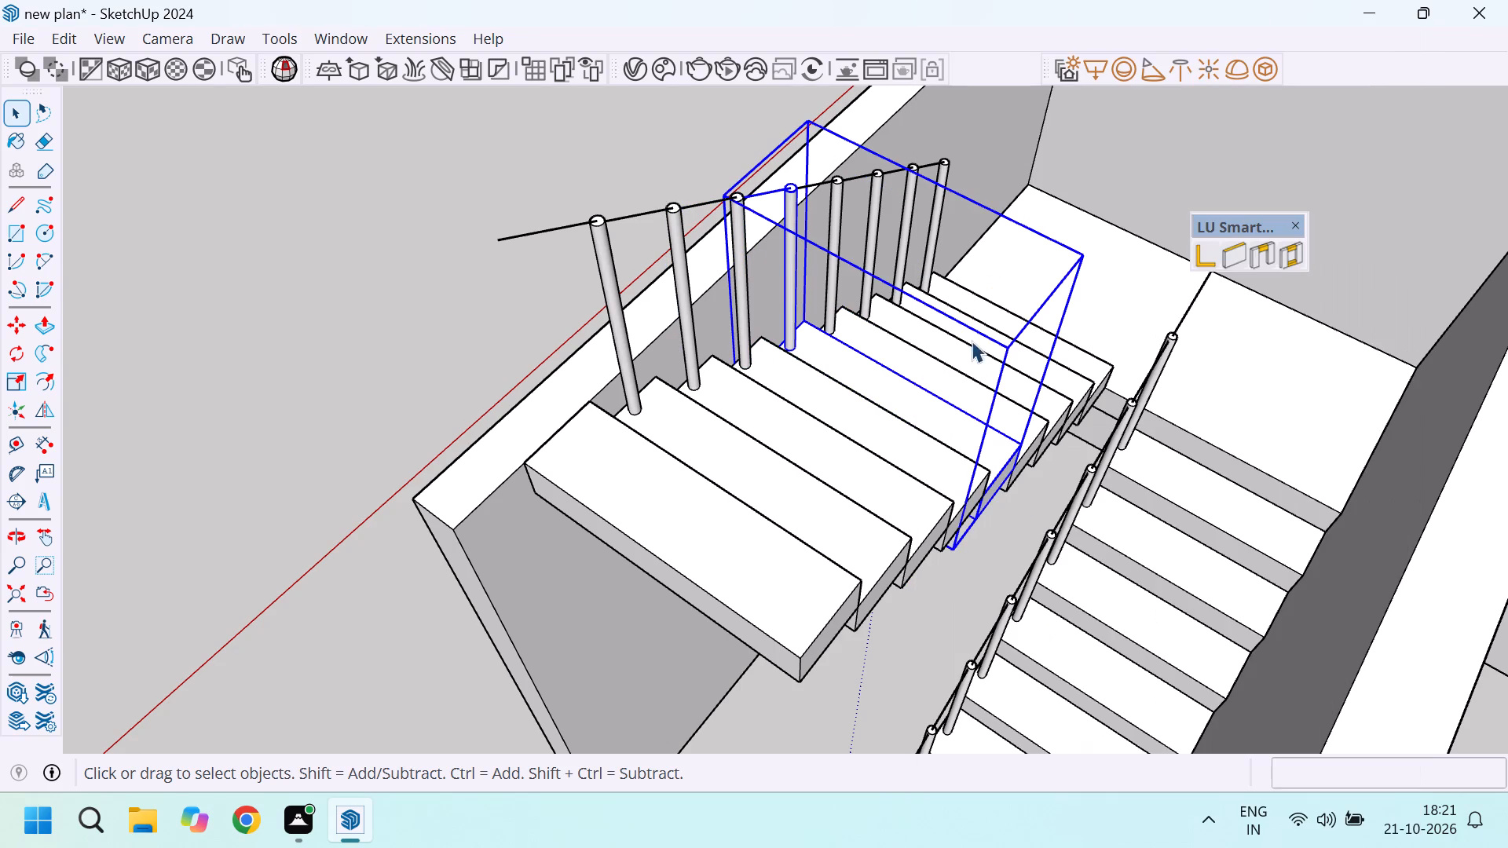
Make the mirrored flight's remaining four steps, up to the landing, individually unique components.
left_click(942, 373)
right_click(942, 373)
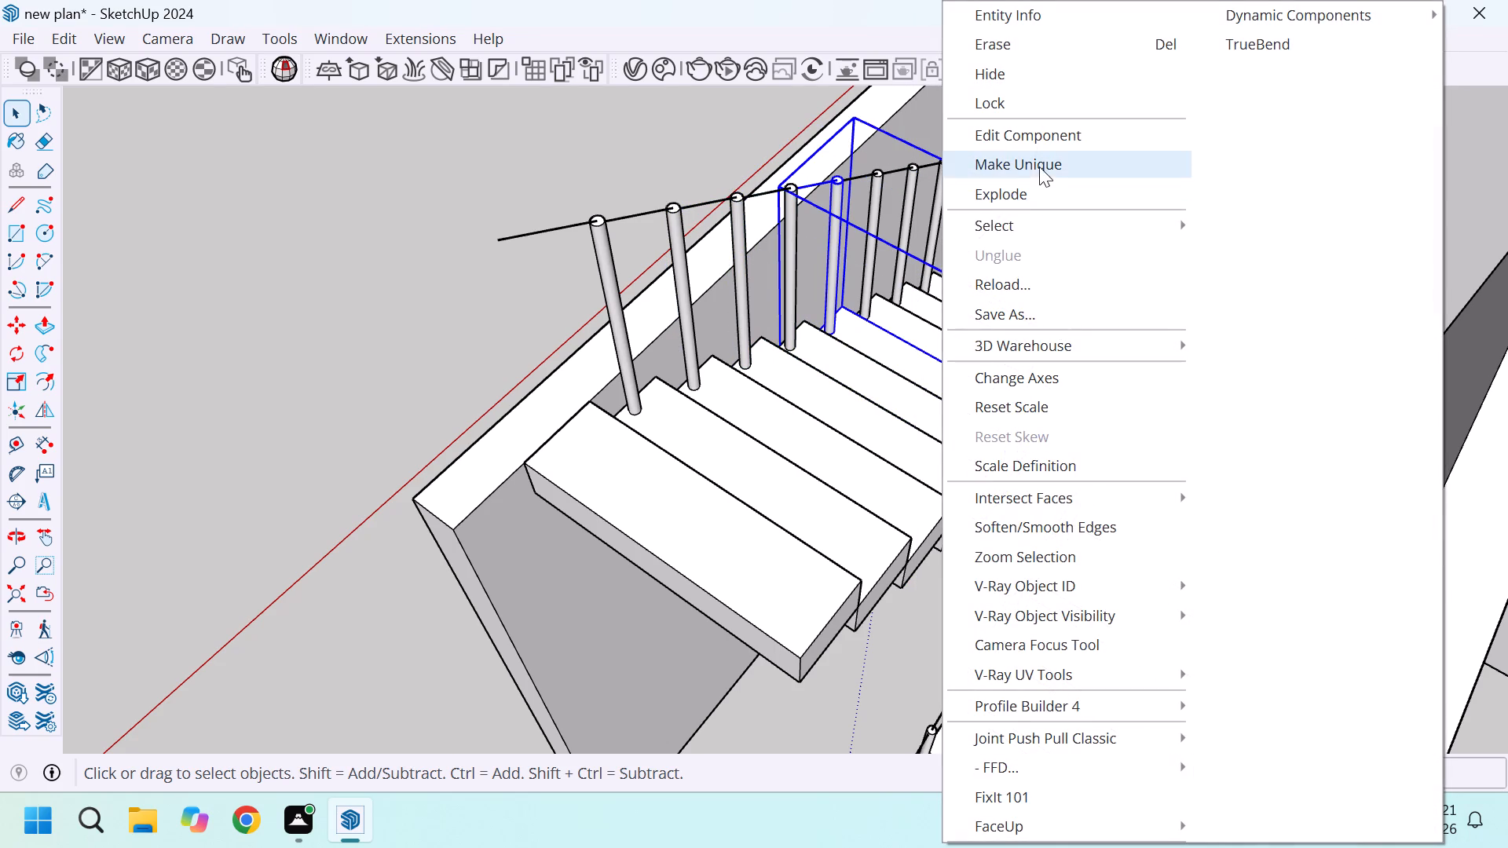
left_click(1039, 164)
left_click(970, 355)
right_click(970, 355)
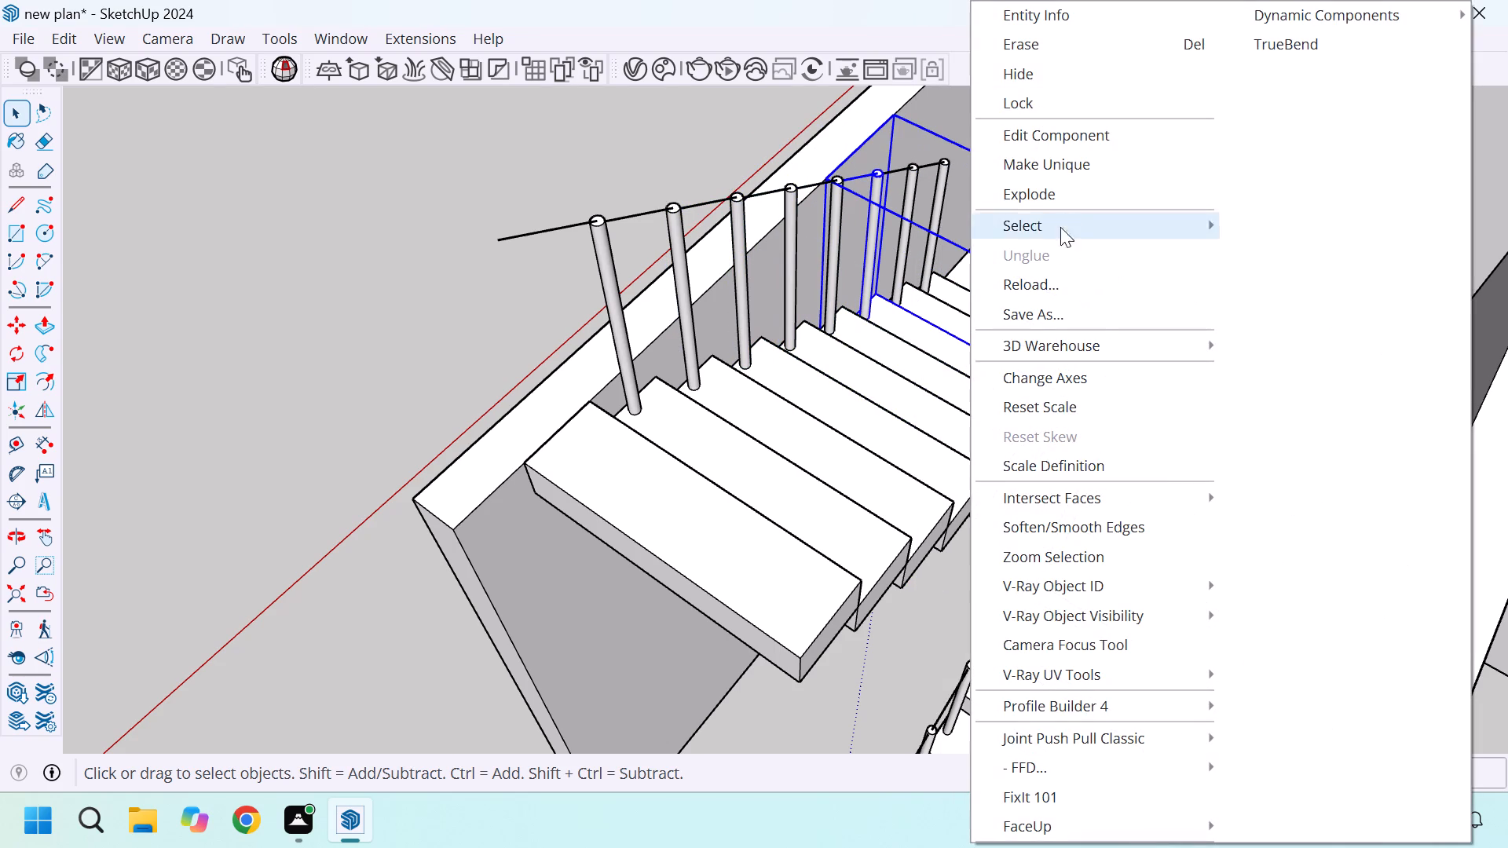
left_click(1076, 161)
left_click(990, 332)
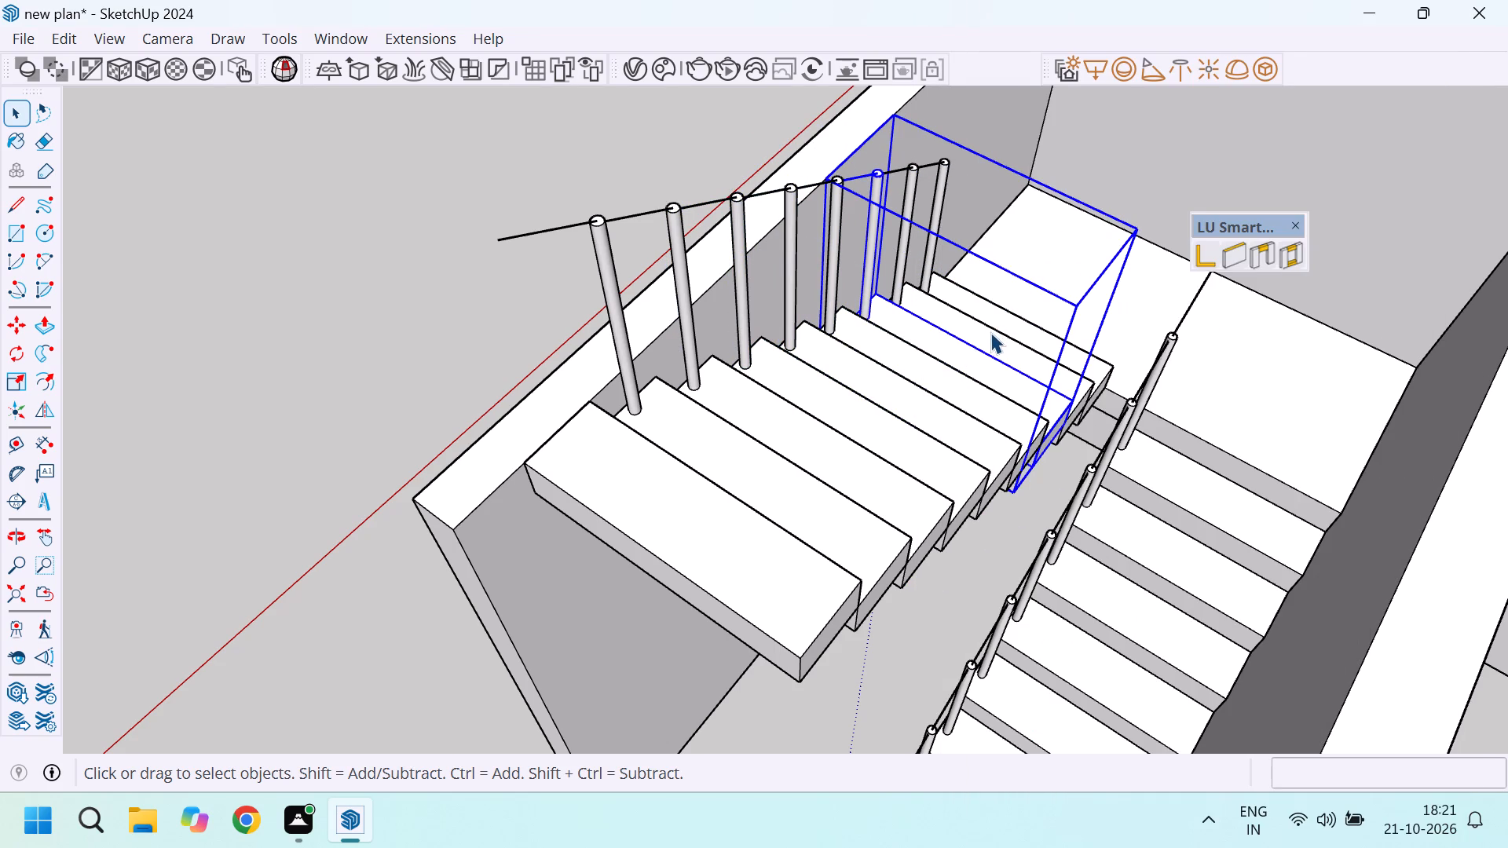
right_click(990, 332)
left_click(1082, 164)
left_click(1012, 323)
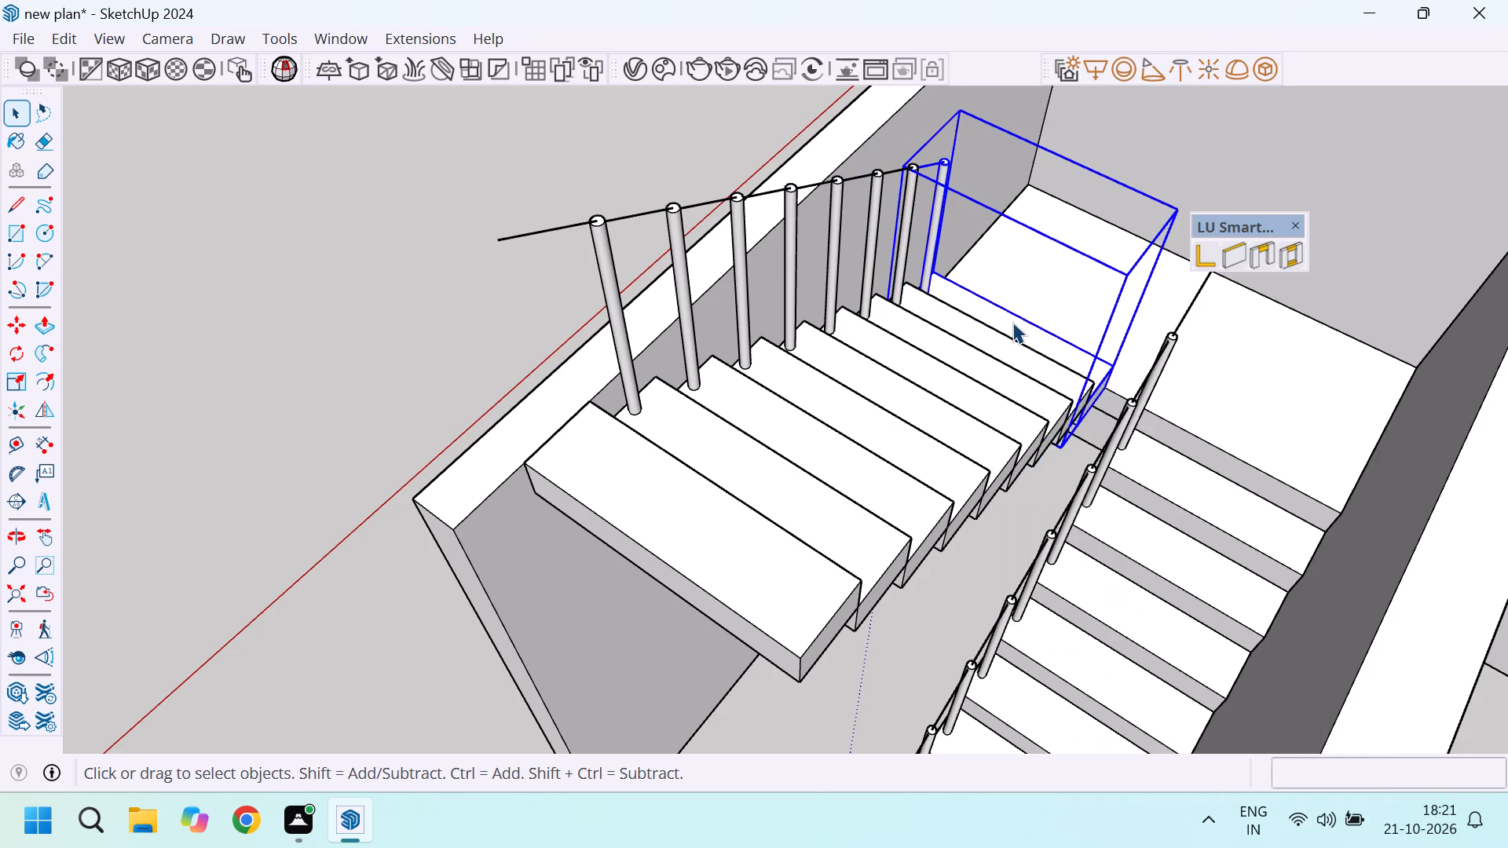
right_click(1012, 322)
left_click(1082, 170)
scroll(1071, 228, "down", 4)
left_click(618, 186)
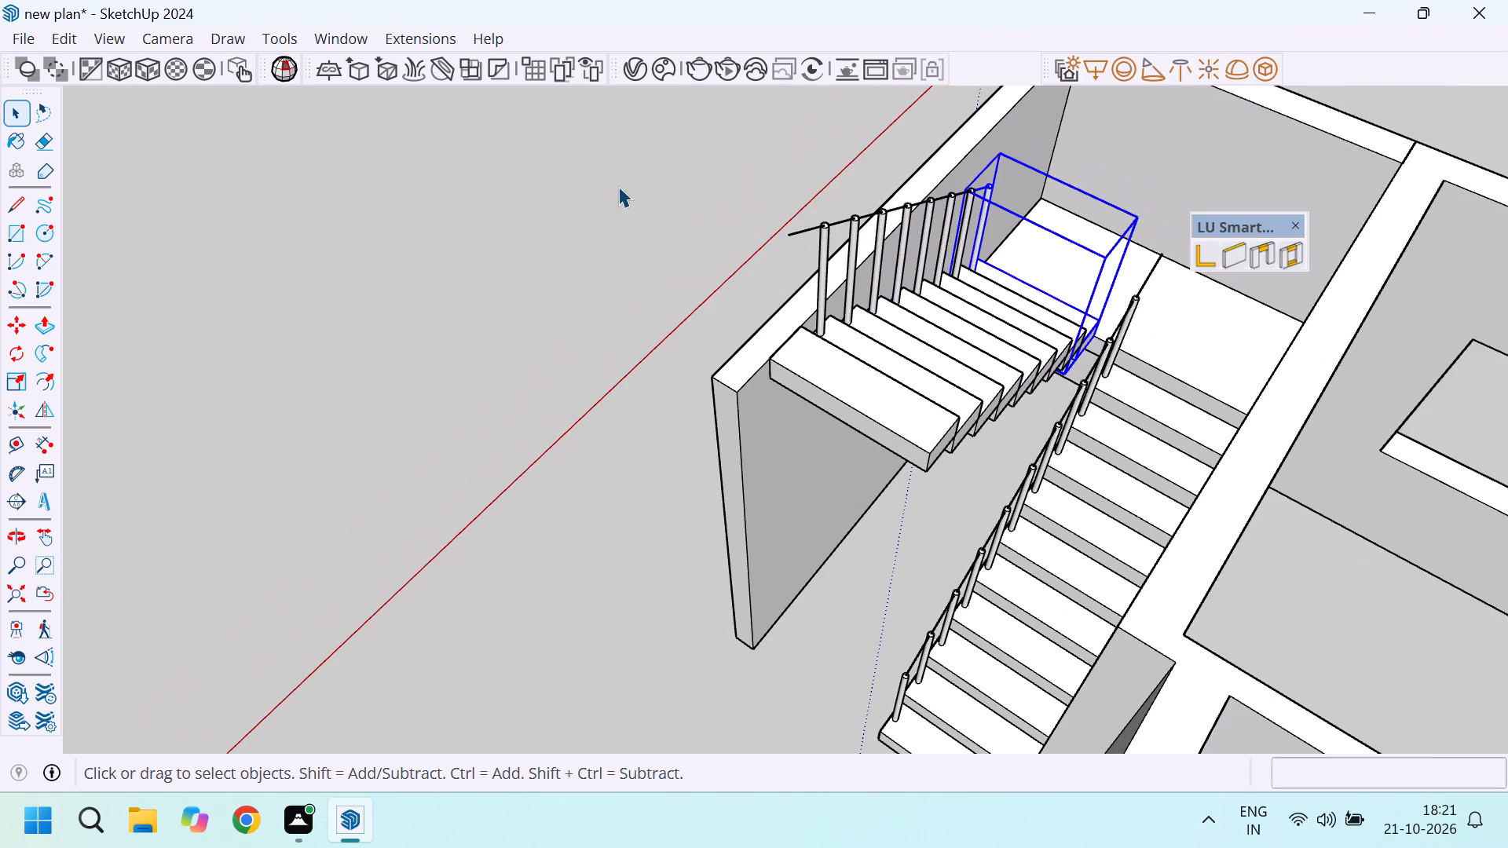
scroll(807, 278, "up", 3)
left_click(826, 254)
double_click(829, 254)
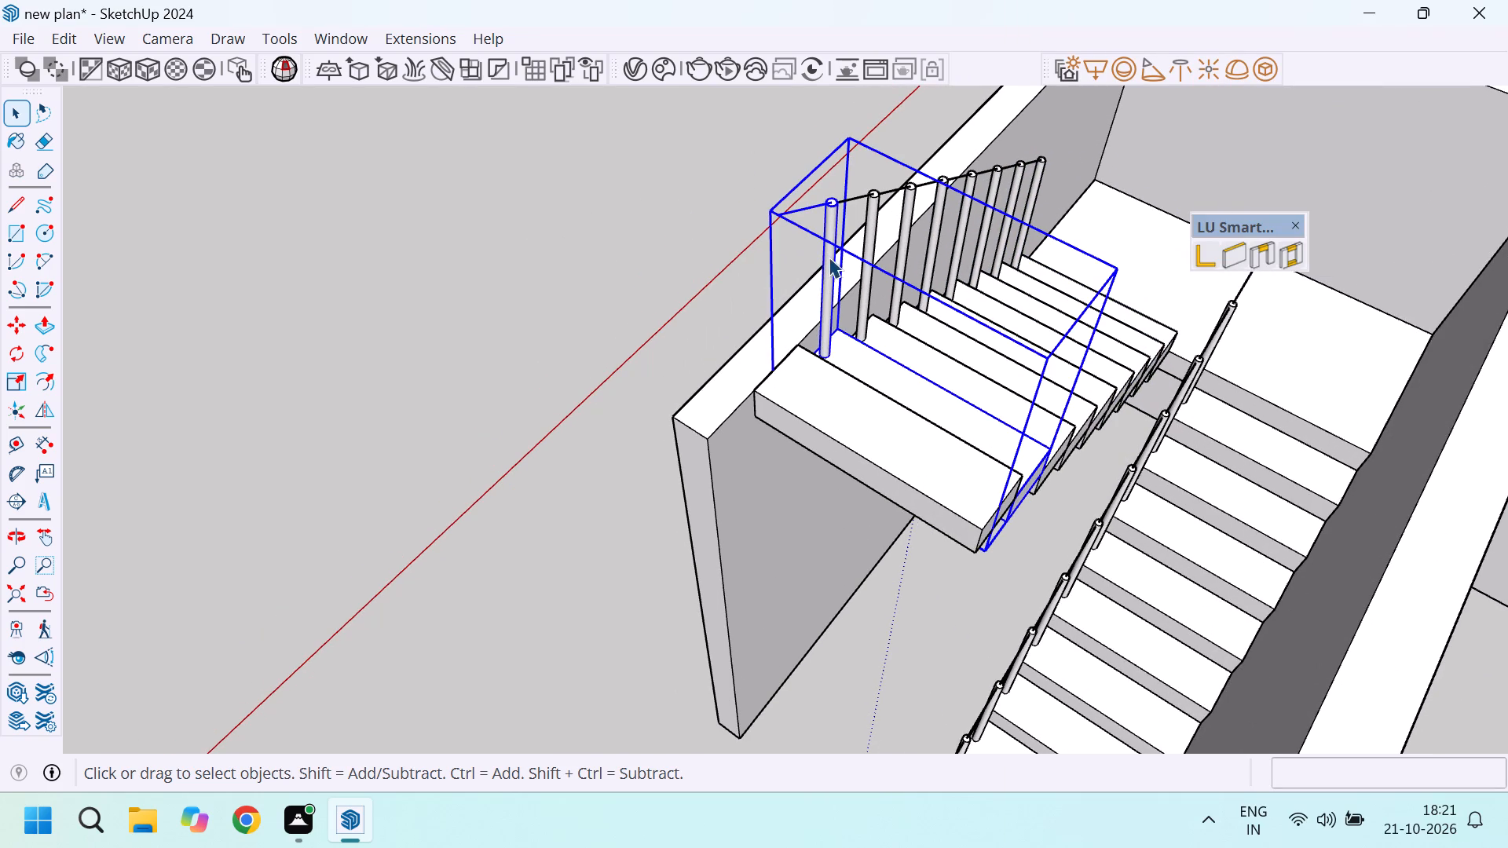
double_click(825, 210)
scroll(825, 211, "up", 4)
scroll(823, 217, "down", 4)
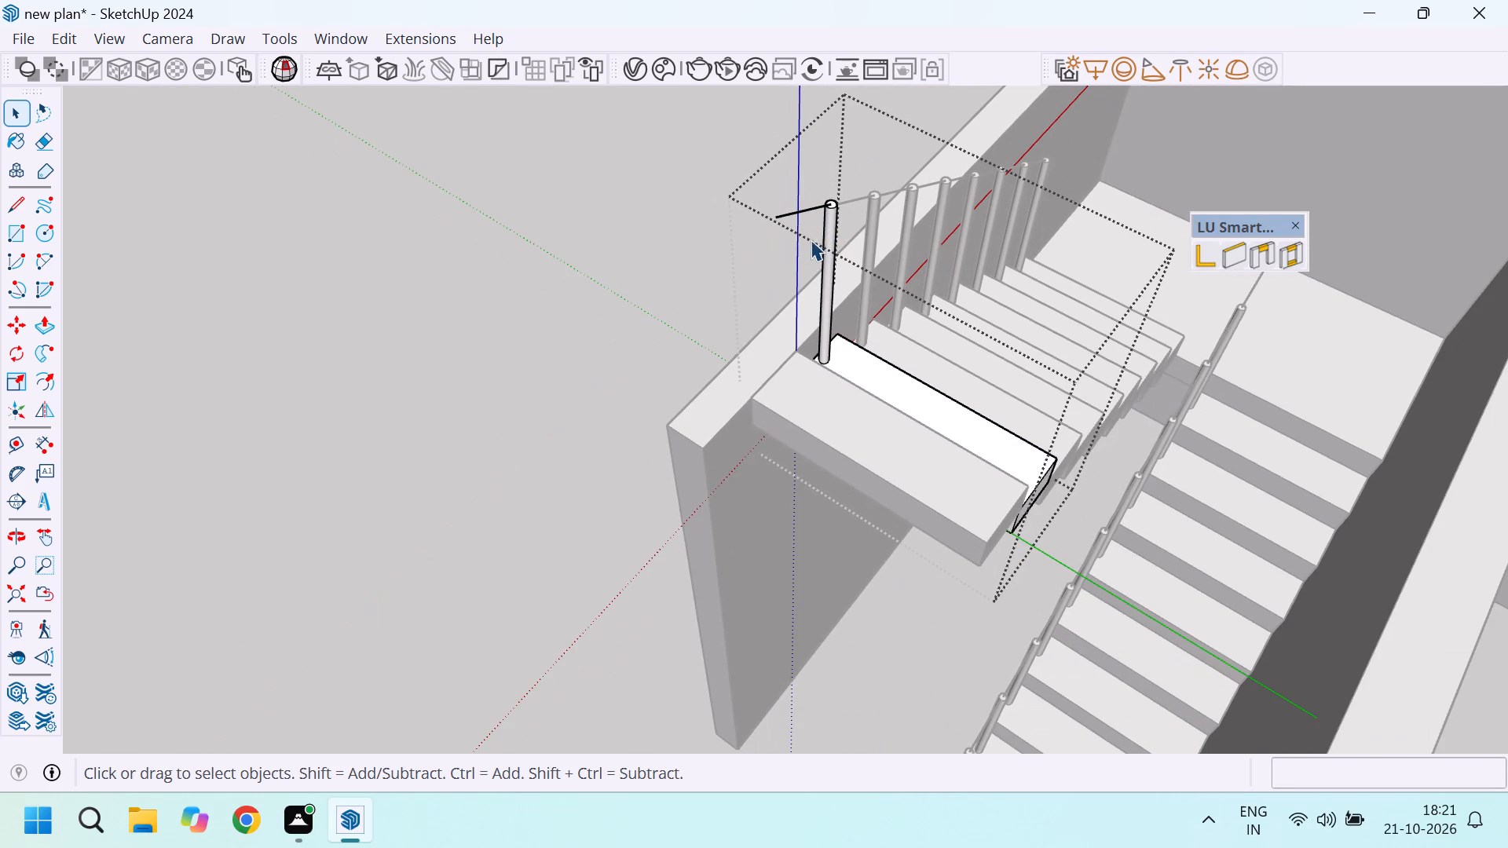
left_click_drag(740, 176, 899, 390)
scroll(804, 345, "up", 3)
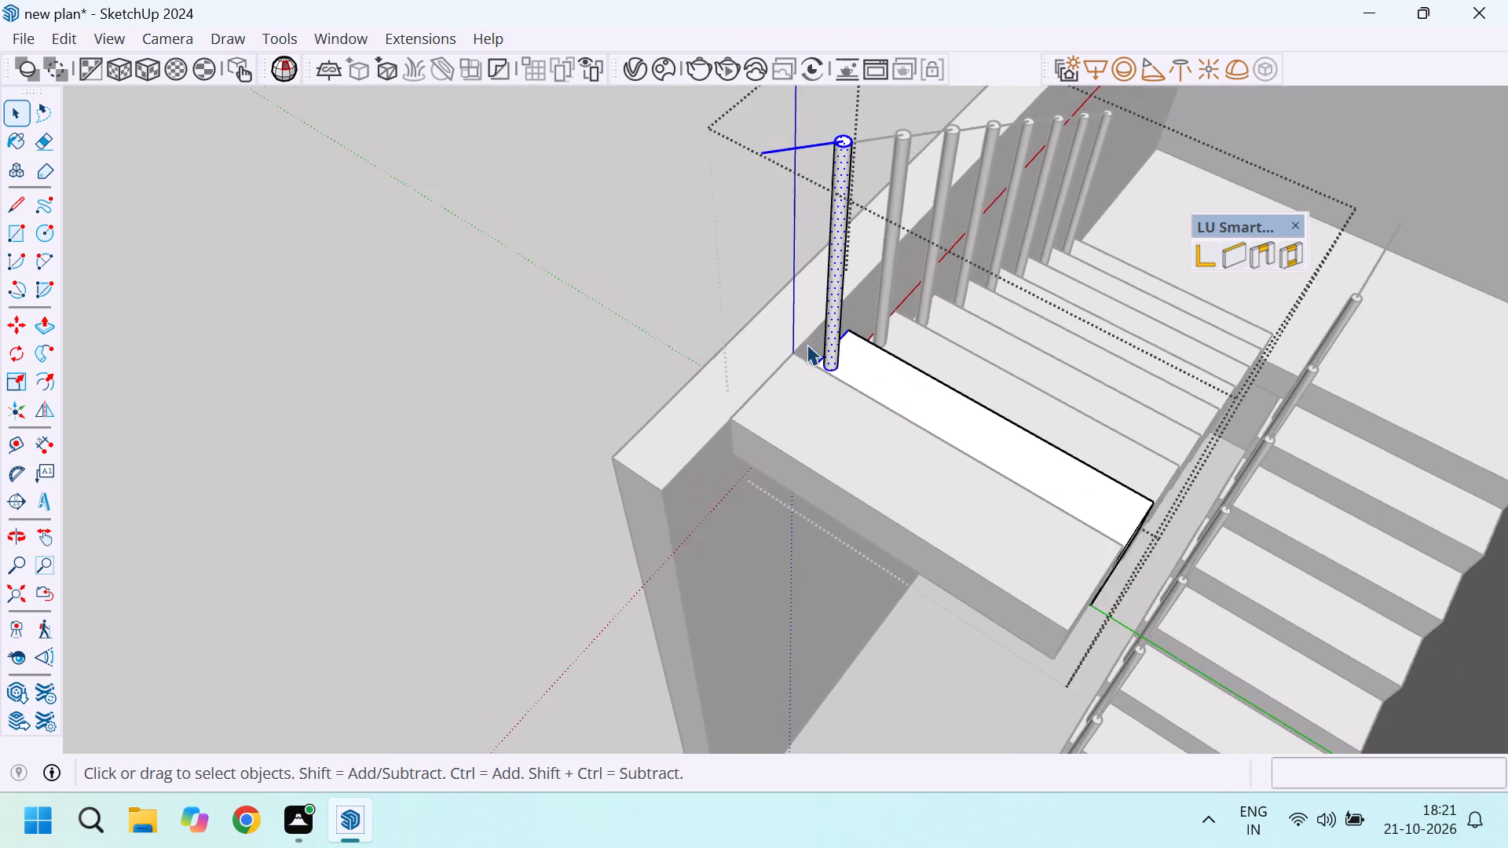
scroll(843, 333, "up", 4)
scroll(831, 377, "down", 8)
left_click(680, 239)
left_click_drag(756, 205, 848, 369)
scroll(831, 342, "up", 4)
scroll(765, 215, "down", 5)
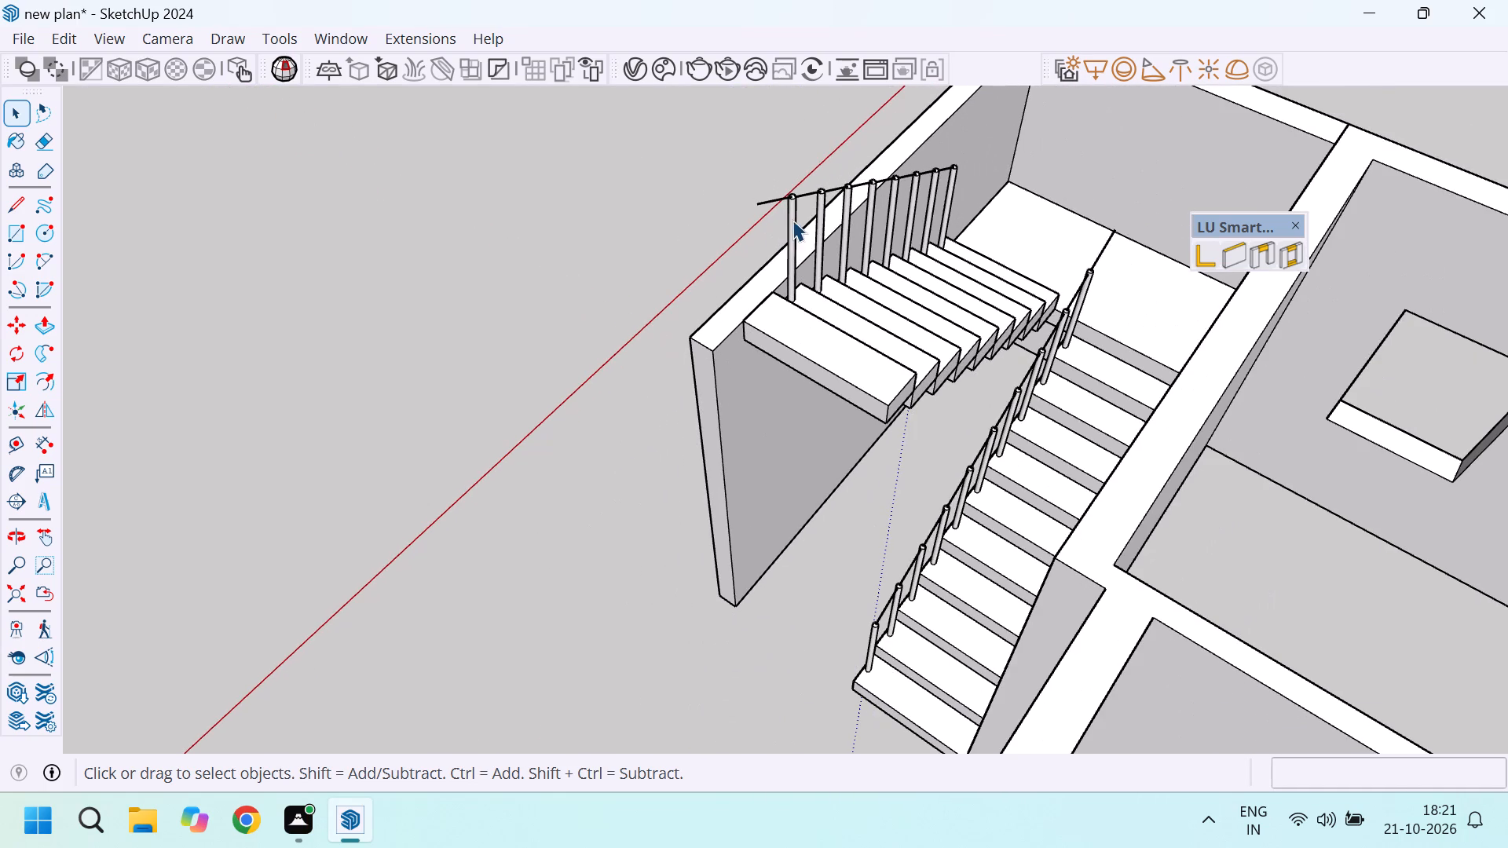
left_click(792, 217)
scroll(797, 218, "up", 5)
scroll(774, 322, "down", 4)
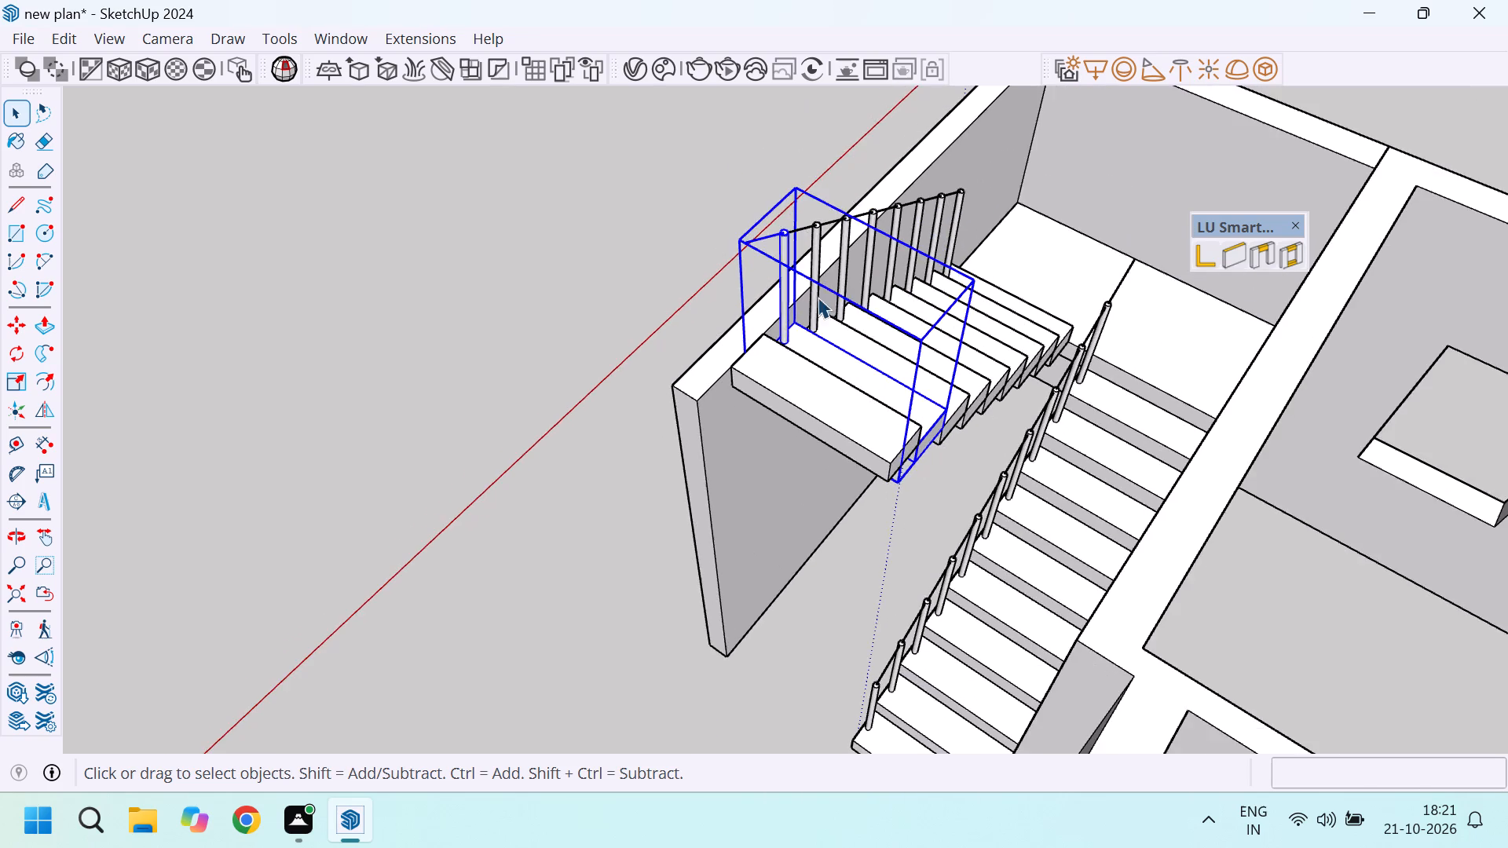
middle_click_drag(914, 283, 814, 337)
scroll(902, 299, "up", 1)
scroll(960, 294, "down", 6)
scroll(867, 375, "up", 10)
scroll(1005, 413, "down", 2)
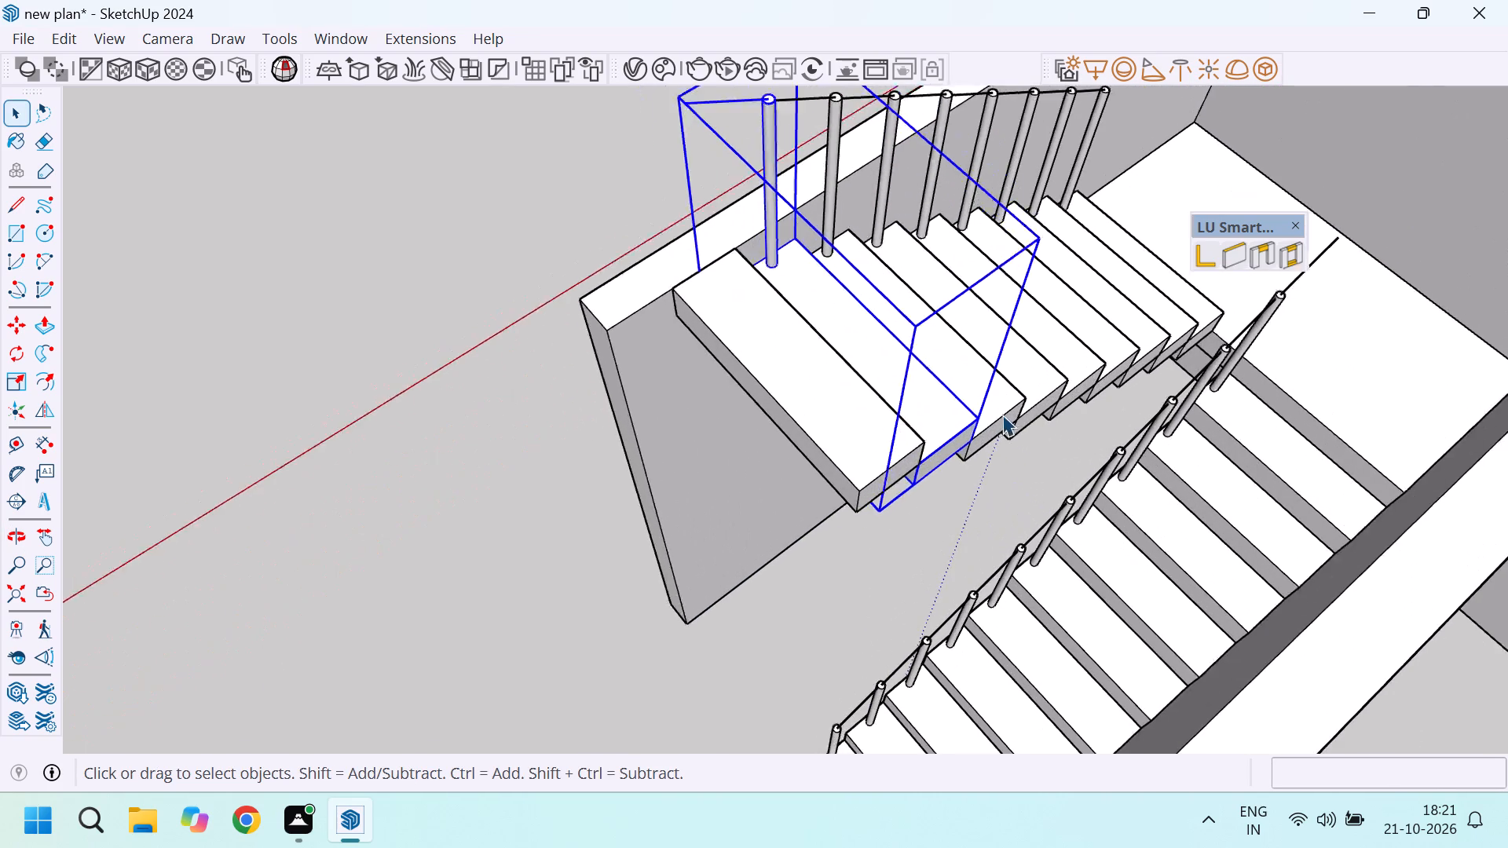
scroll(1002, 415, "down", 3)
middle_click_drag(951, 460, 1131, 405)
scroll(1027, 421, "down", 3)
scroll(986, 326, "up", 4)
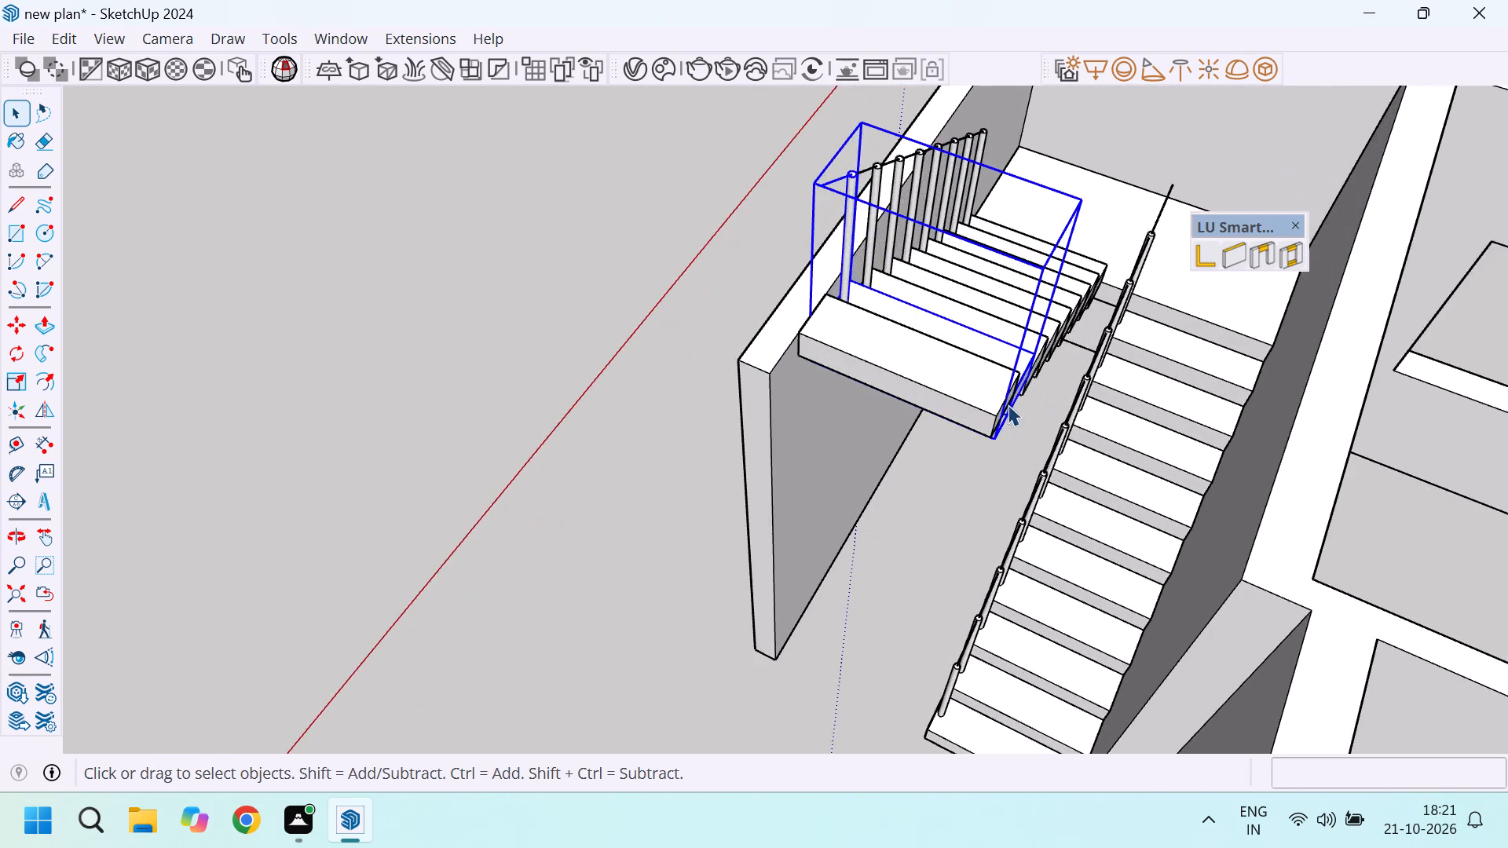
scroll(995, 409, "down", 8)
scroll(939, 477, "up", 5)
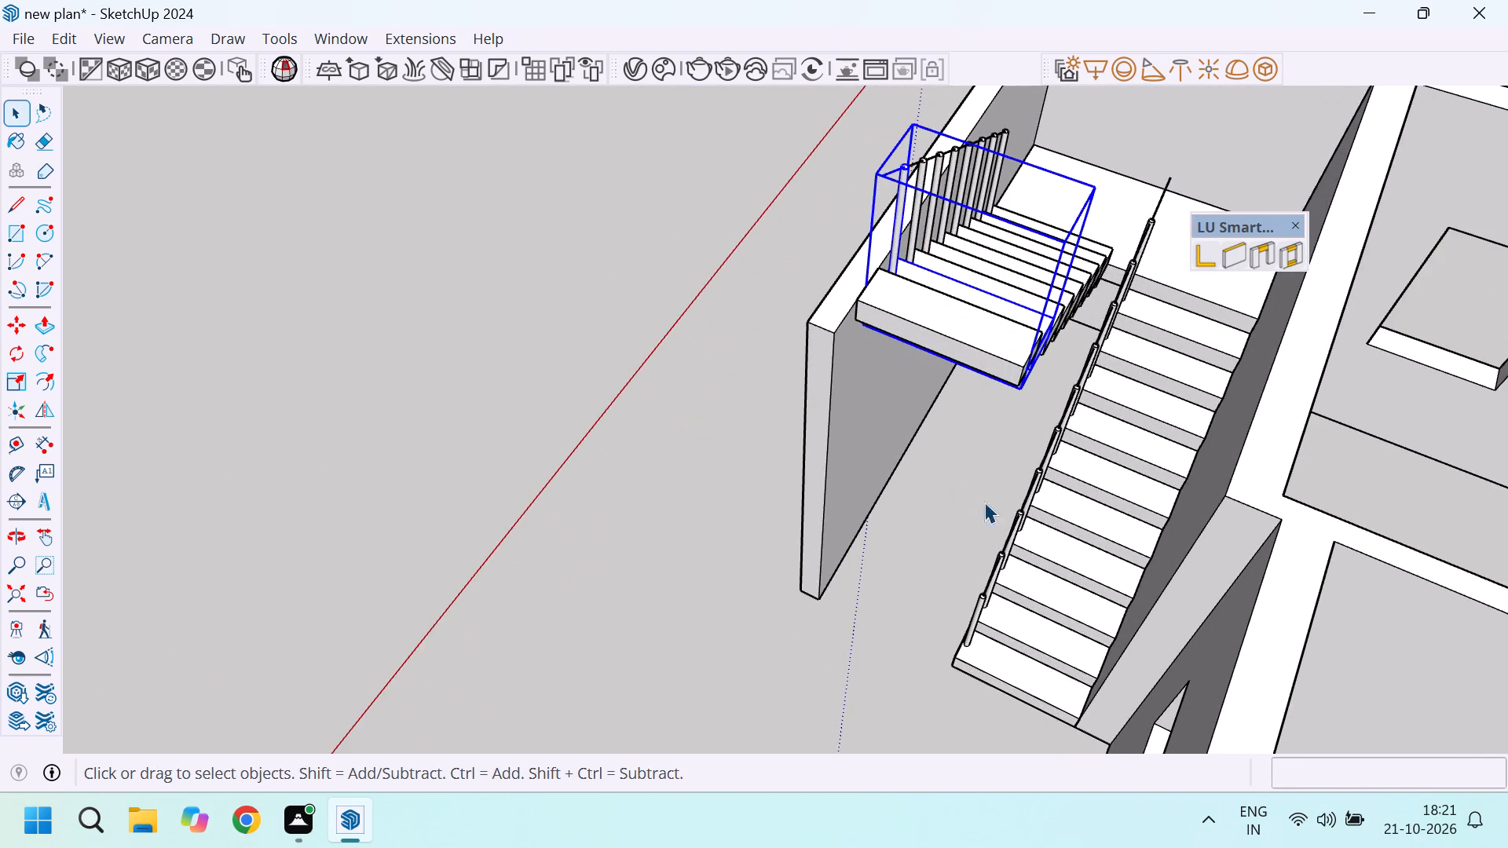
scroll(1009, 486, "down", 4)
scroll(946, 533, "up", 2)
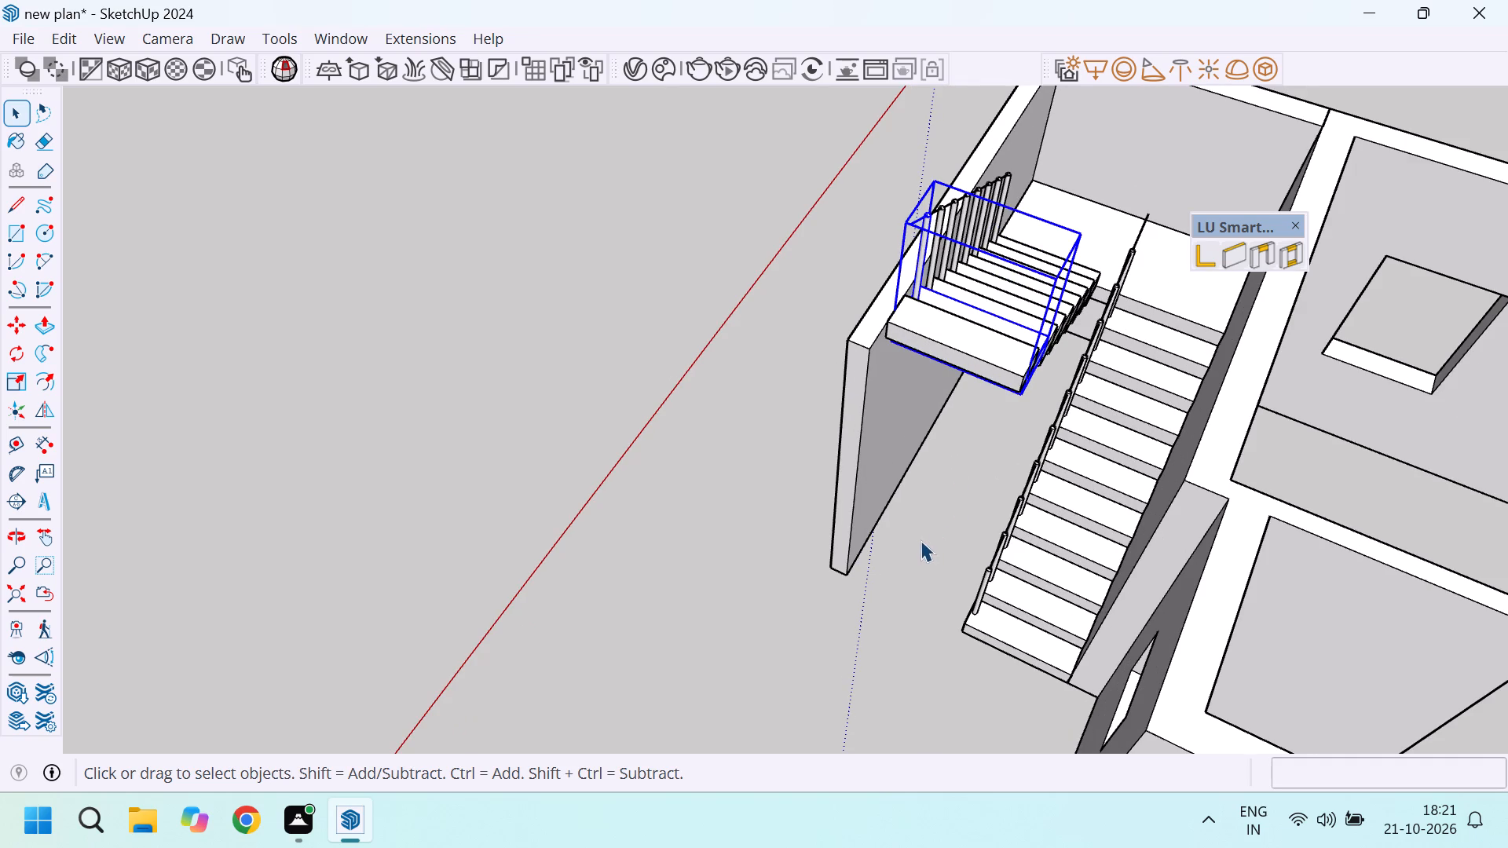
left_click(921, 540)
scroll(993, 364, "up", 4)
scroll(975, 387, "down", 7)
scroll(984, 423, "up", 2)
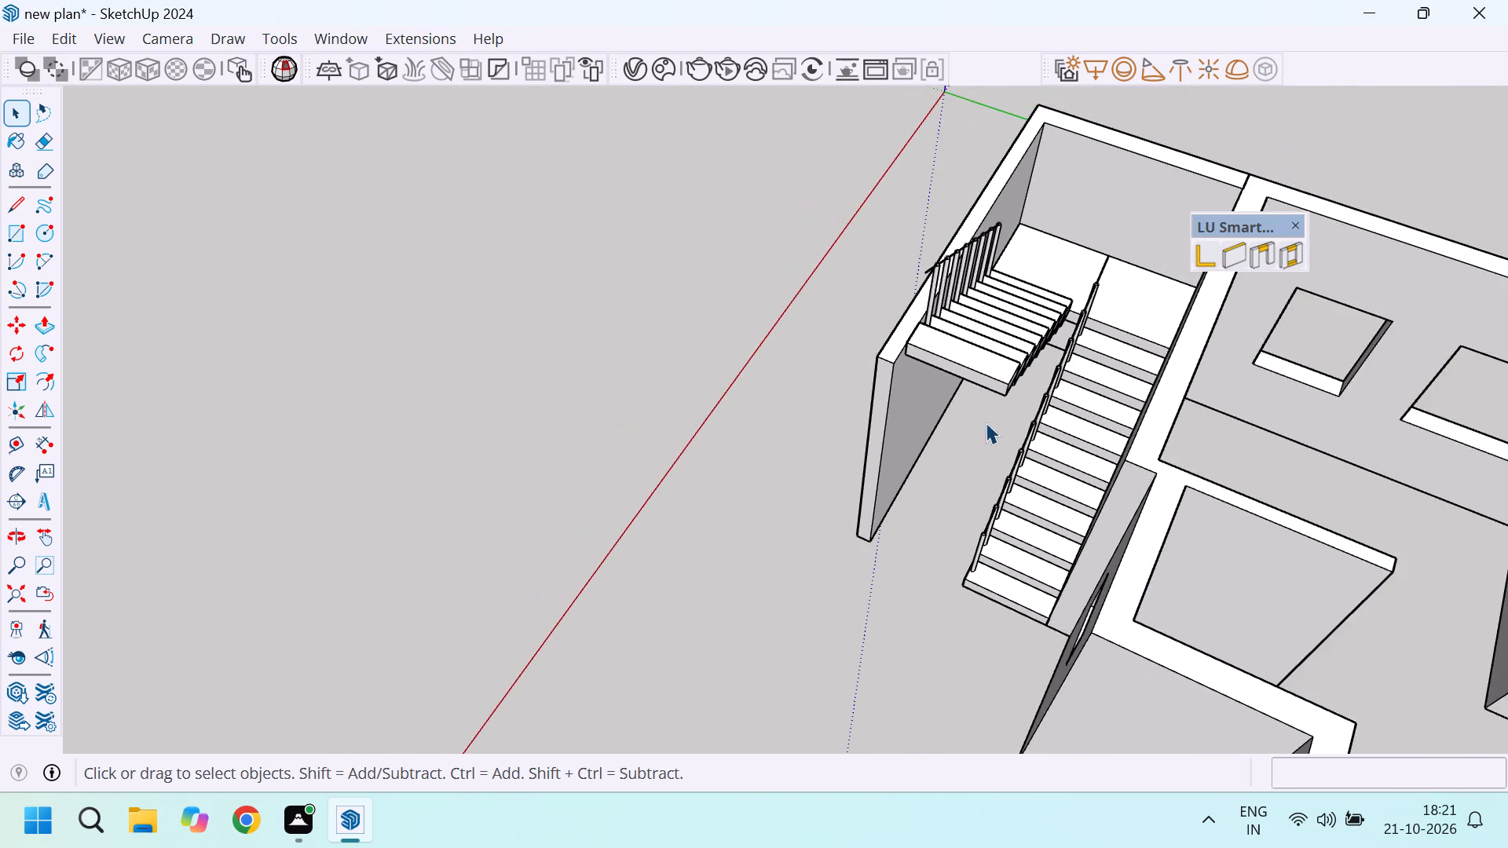
Delete all the steps of the mirrored flight with their balusters, keeping the landing.
scroll(986, 422, "up", 1)
left_click(981, 349)
scroll(980, 356, "down", 4)
scroll(975, 399, "up", 2)
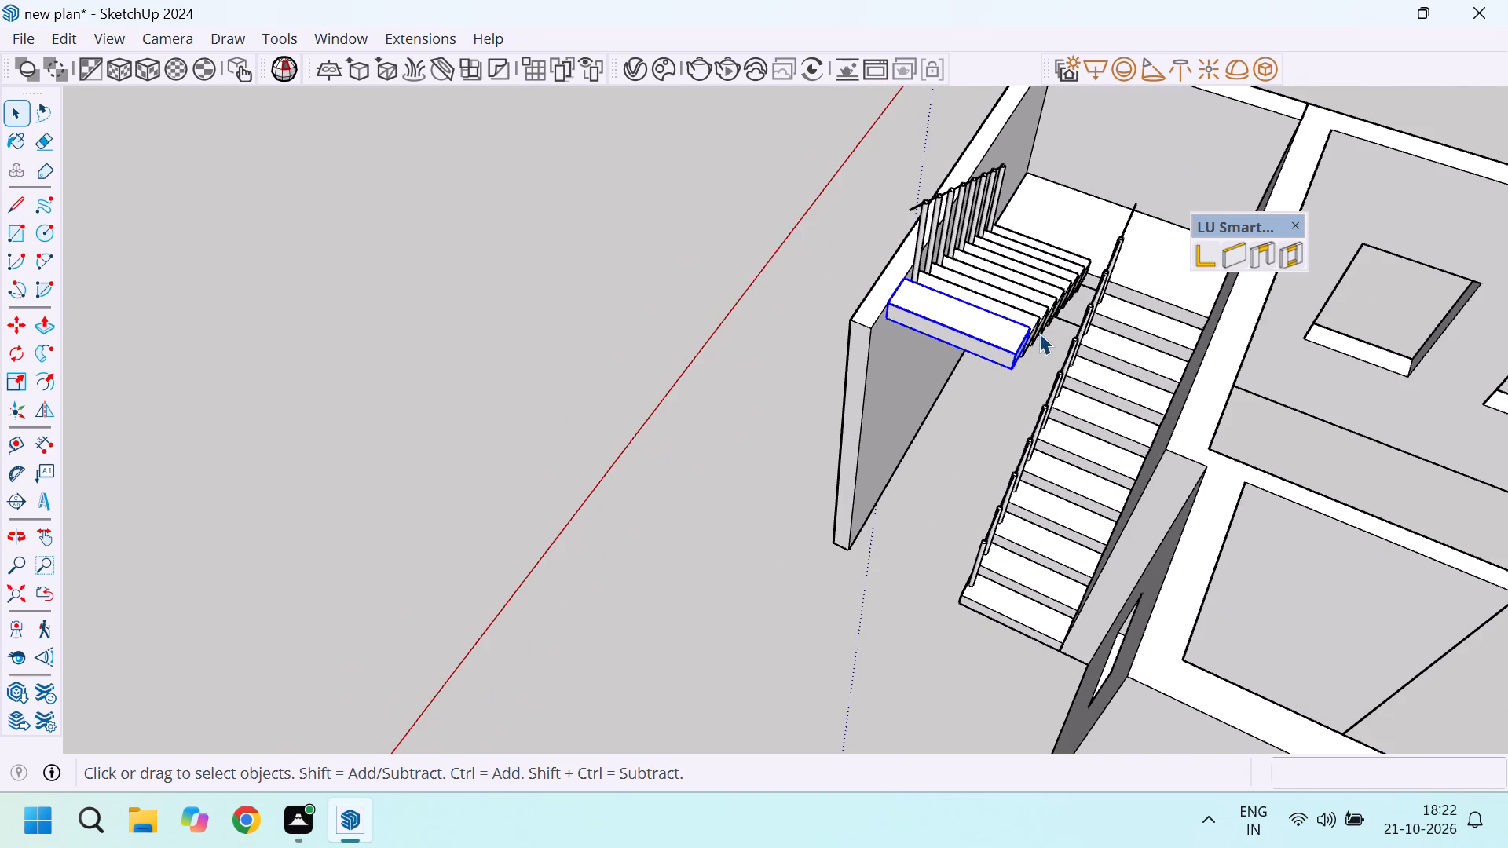
scroll(1030, 313, "up", 9)
left_click(988, 315, "ctrl")
left_click(1009, 287, "ctrl")
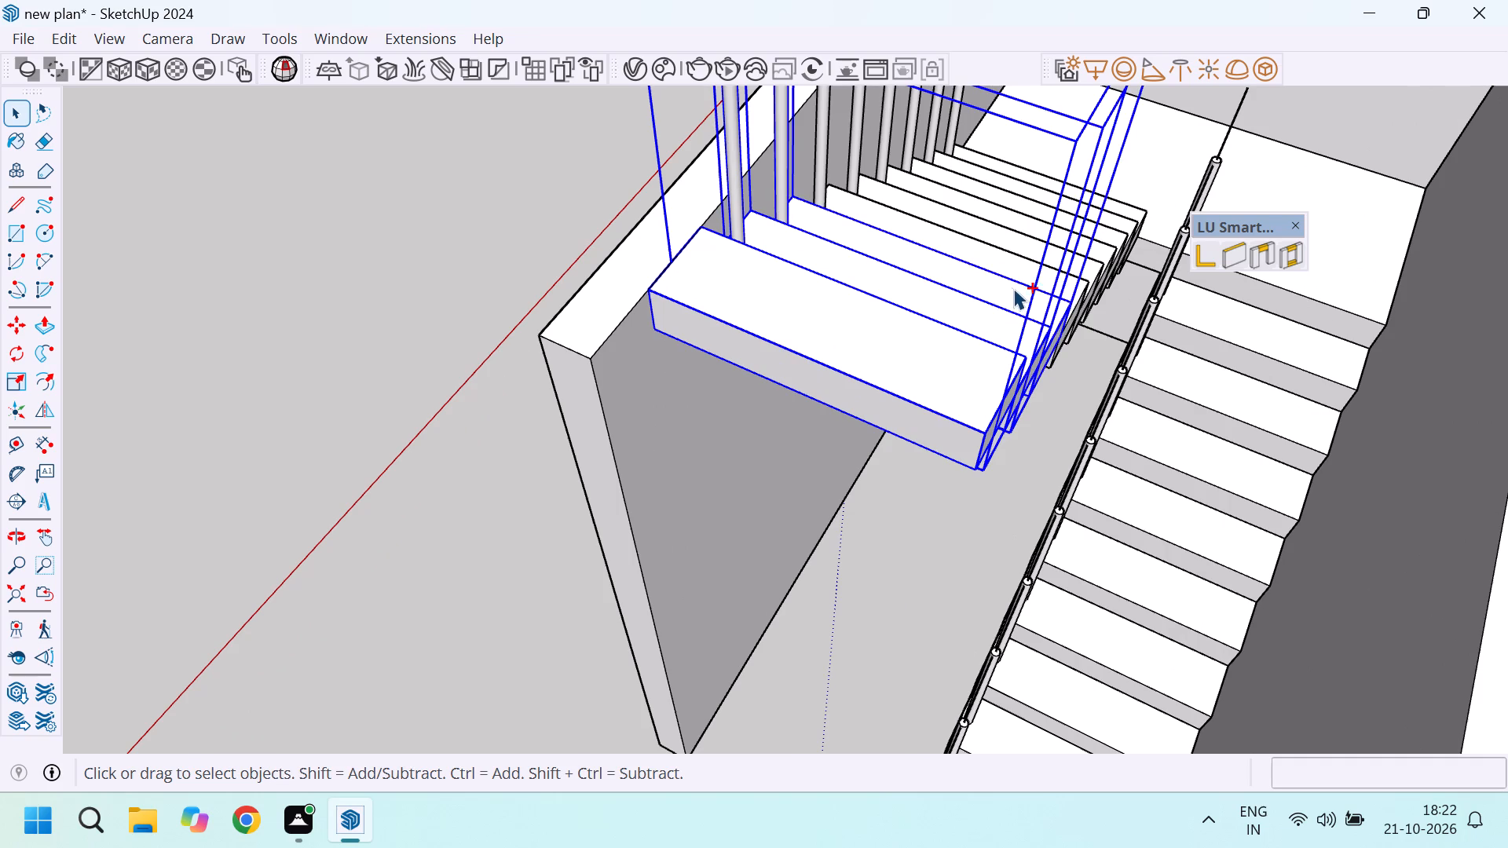
left_click(1033, 280, "ctrl")
left_click(1069, 265, "ctrl")
left_click(1089, 251, "ctrl")
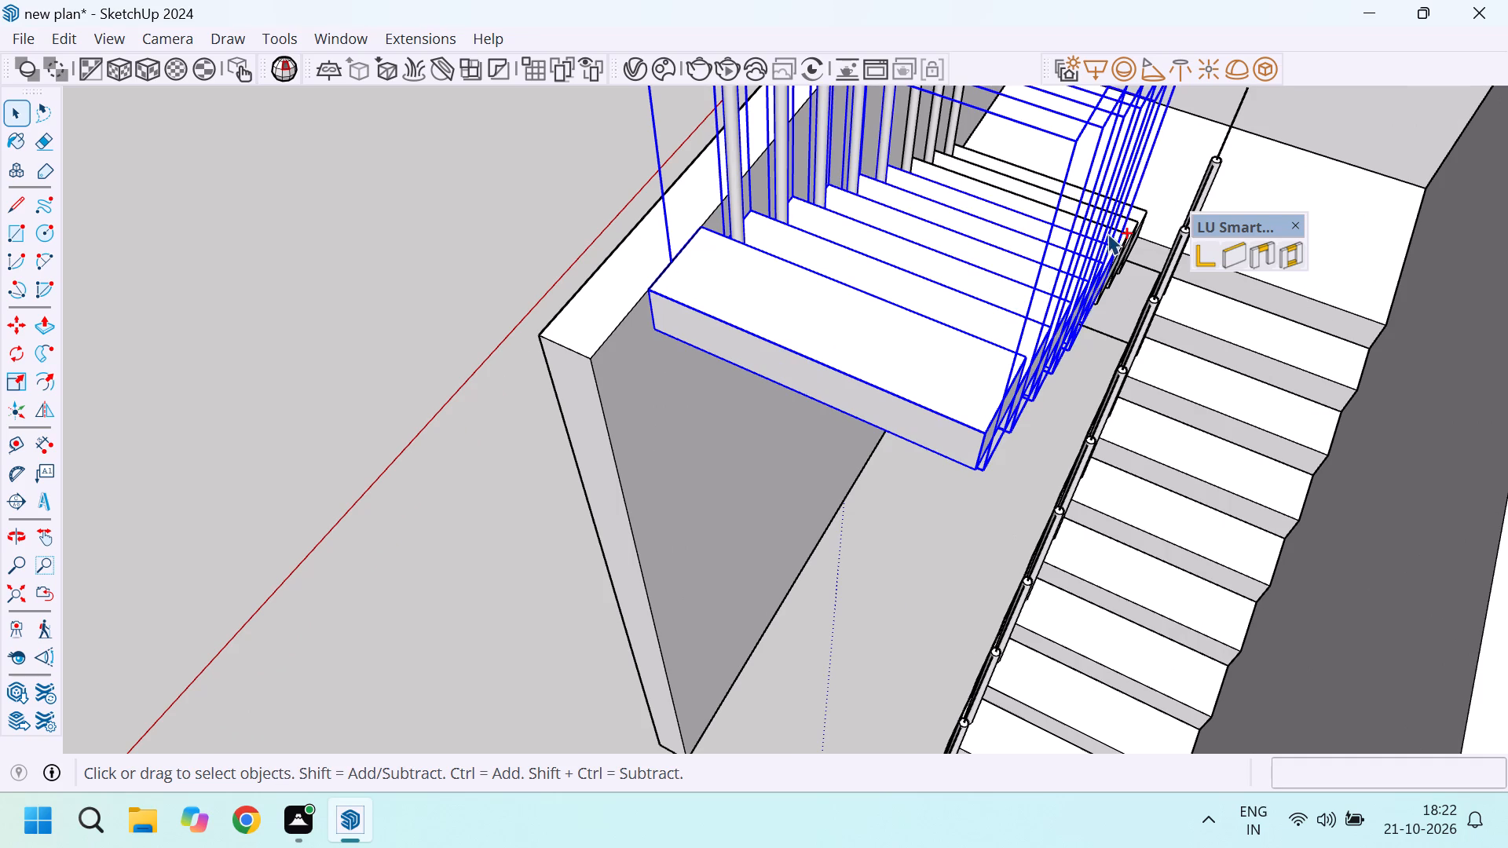
left_click(1107, 233, "ctrl")
left_click(1109, 214, "ctrl")
left_click(1118, 199, "ctrl")
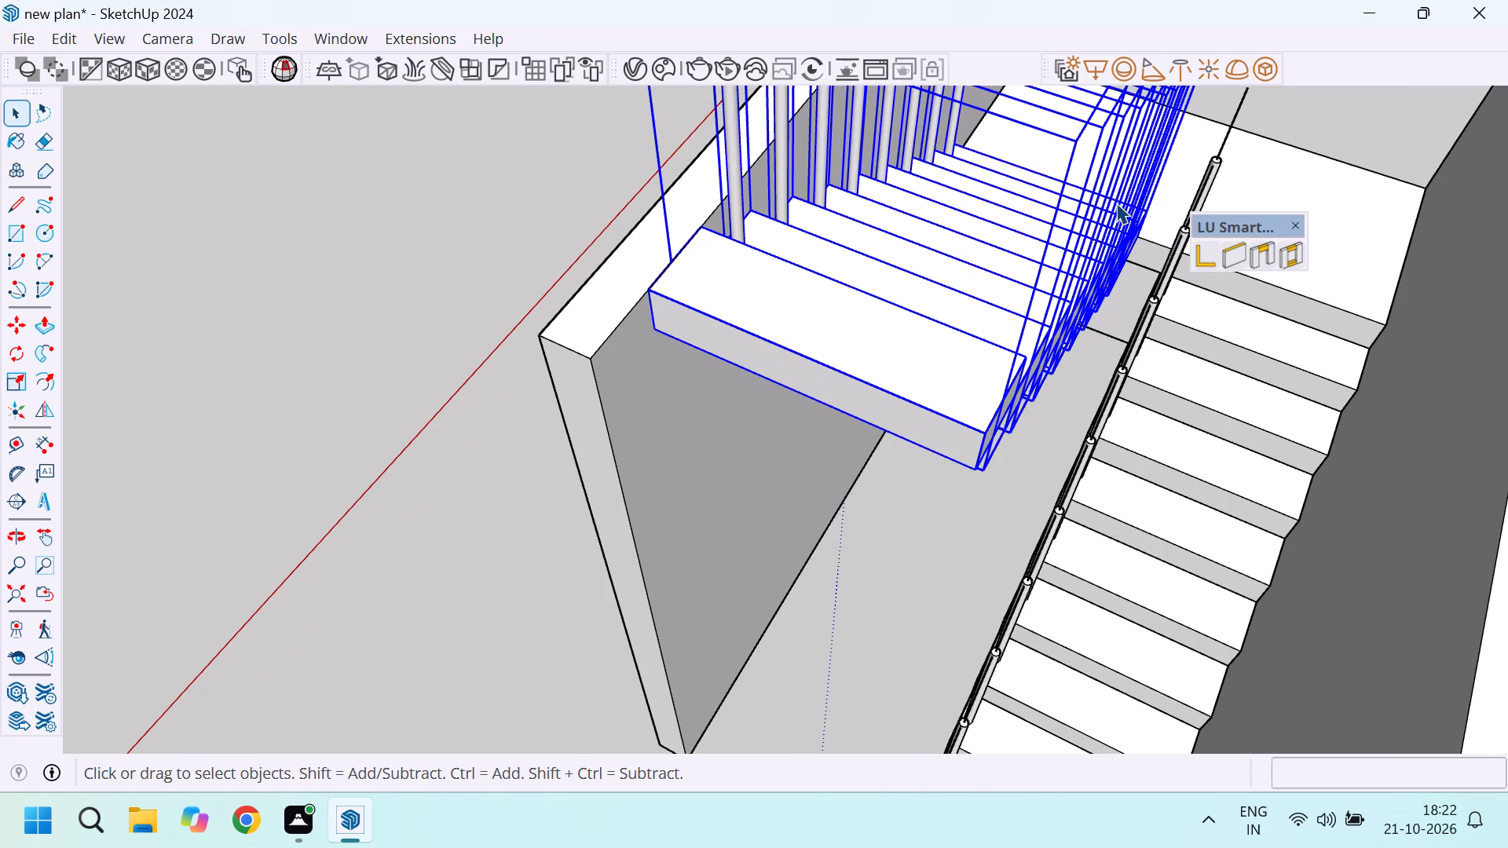
key("Delete")
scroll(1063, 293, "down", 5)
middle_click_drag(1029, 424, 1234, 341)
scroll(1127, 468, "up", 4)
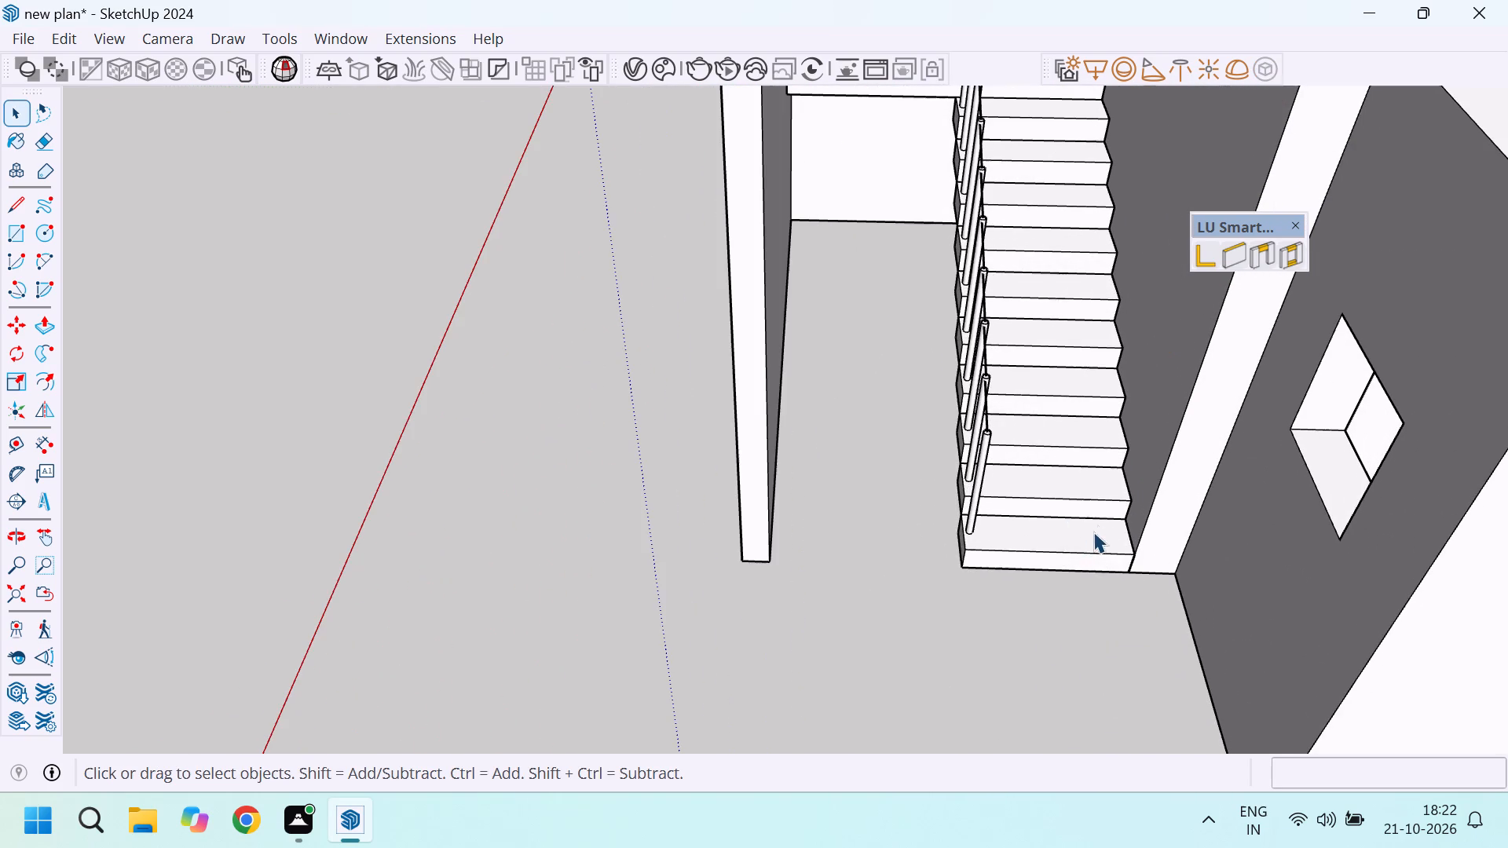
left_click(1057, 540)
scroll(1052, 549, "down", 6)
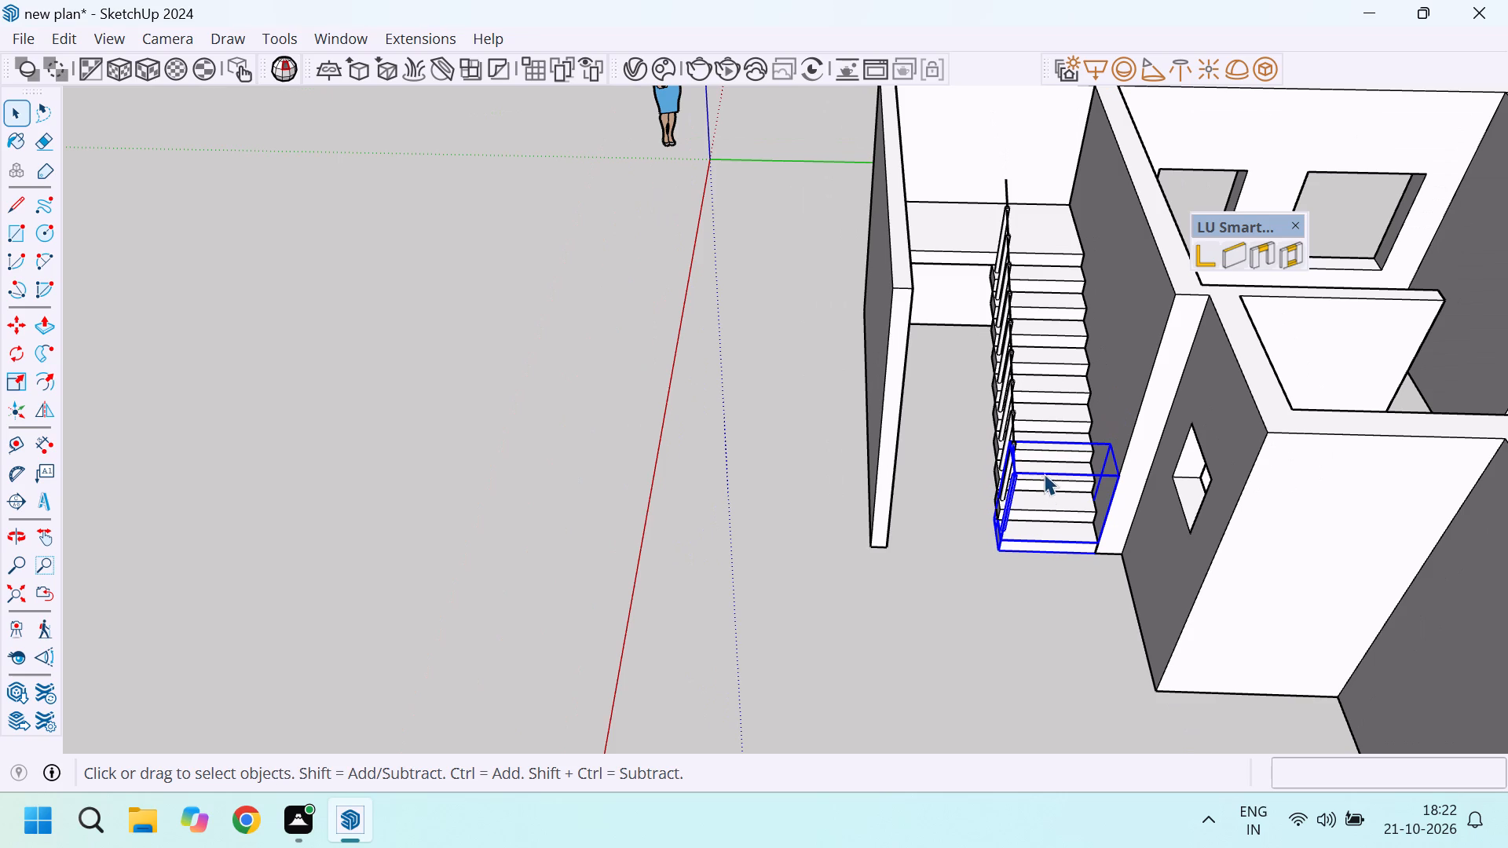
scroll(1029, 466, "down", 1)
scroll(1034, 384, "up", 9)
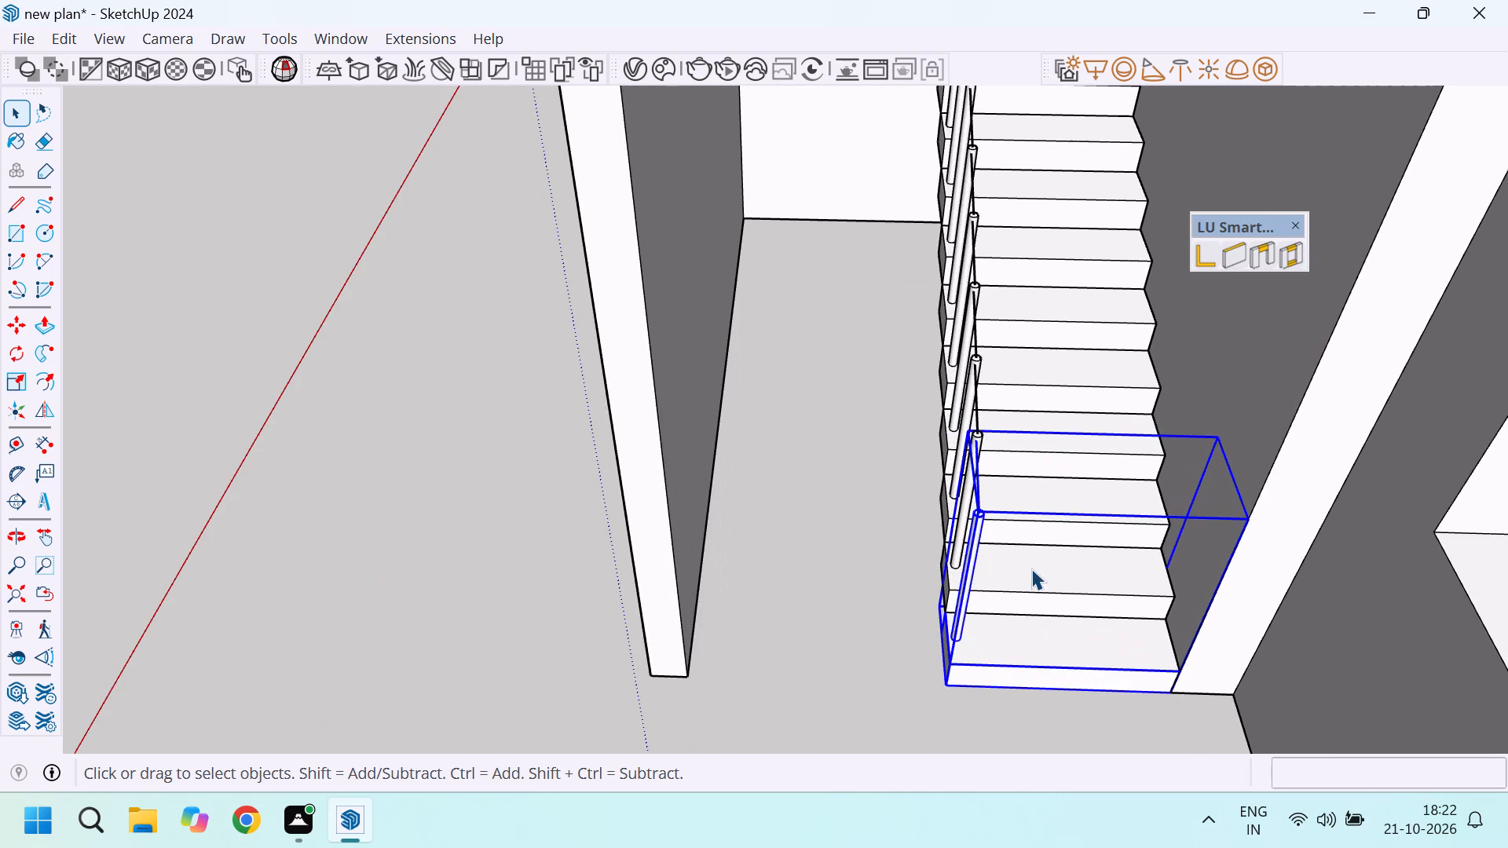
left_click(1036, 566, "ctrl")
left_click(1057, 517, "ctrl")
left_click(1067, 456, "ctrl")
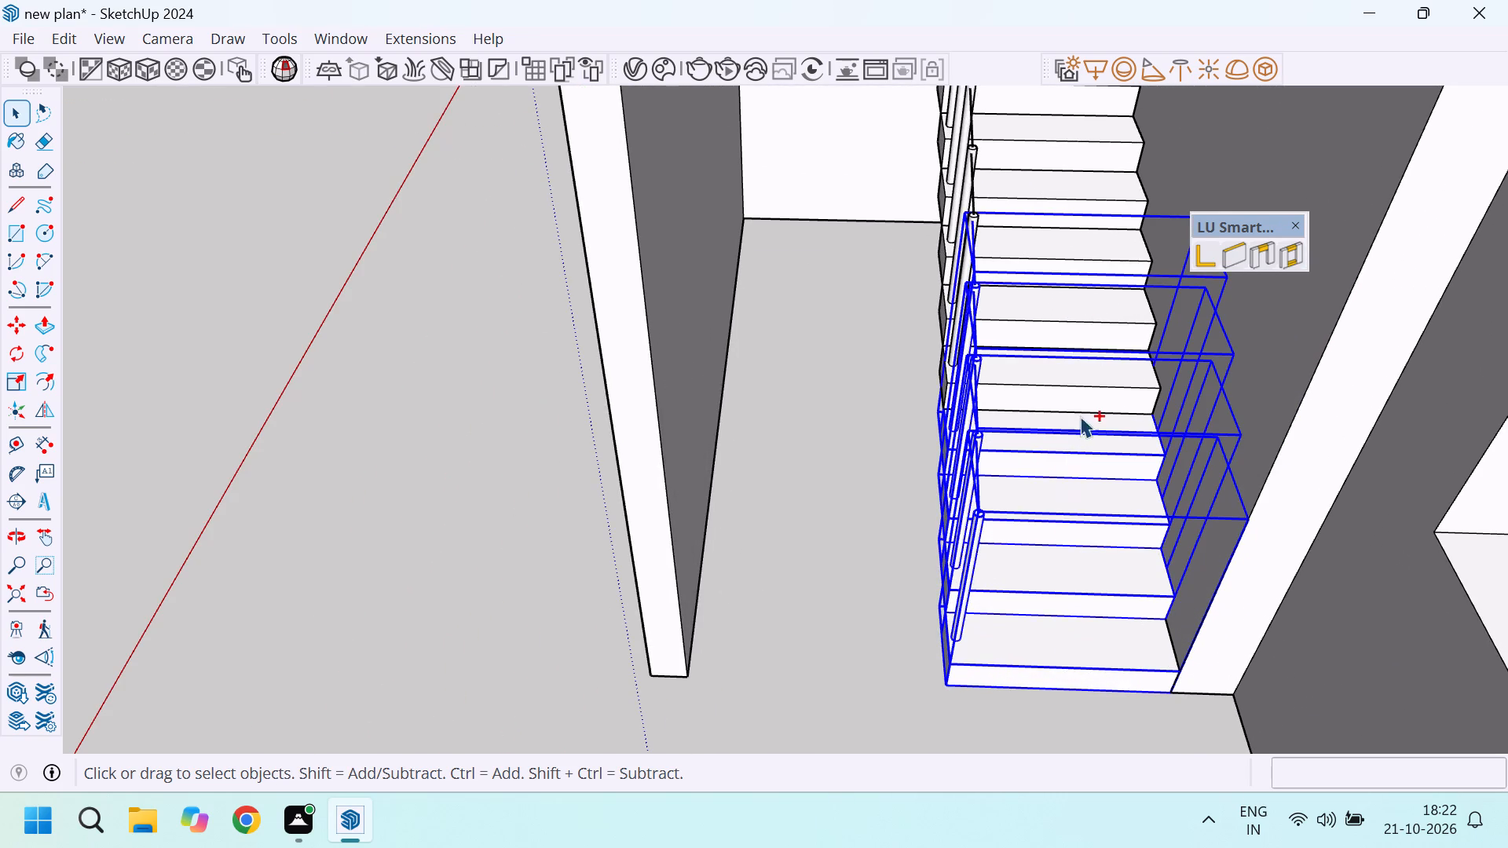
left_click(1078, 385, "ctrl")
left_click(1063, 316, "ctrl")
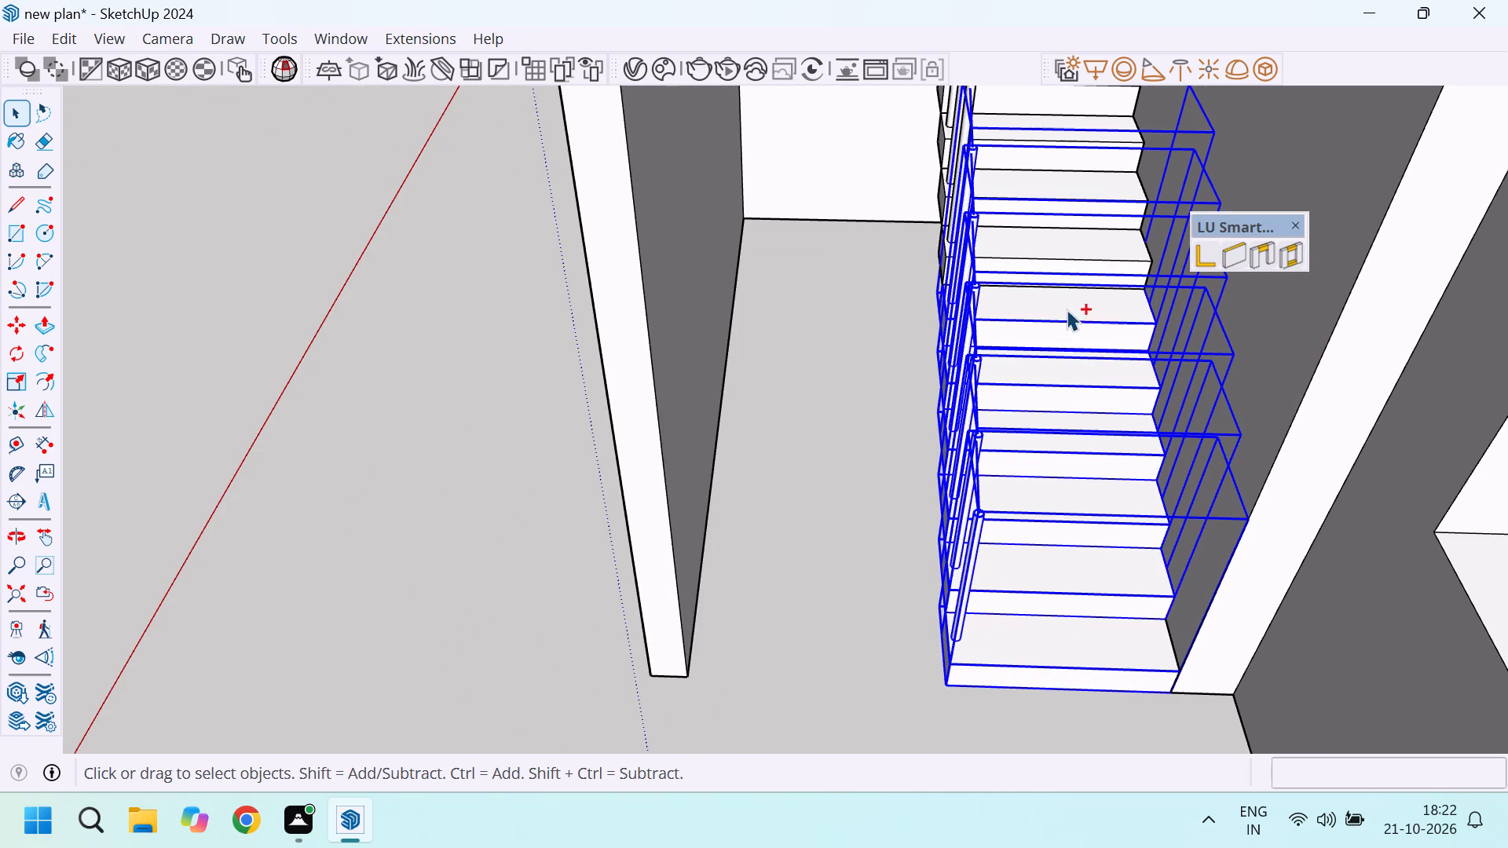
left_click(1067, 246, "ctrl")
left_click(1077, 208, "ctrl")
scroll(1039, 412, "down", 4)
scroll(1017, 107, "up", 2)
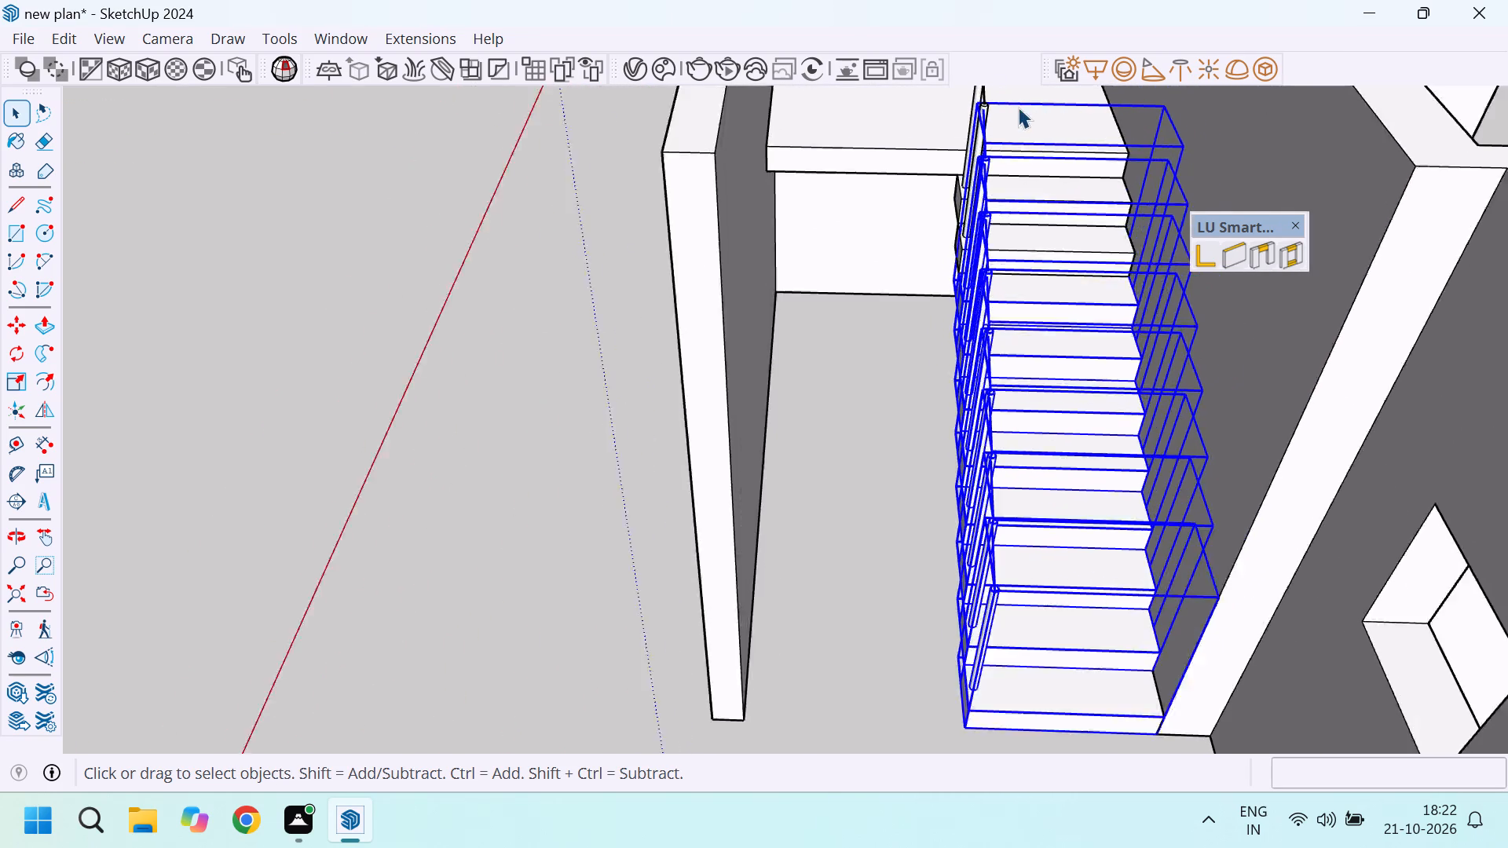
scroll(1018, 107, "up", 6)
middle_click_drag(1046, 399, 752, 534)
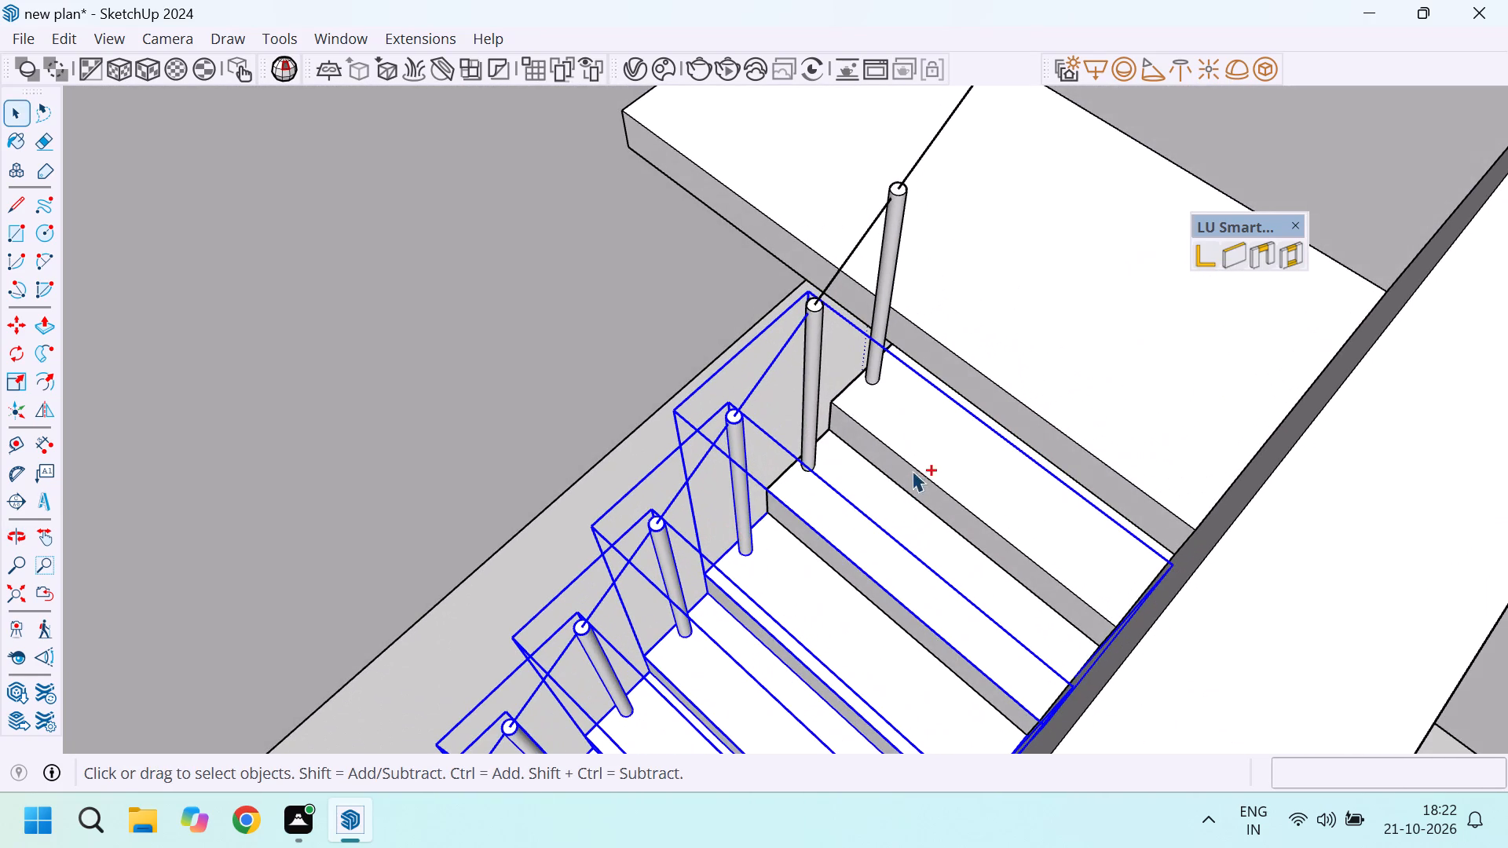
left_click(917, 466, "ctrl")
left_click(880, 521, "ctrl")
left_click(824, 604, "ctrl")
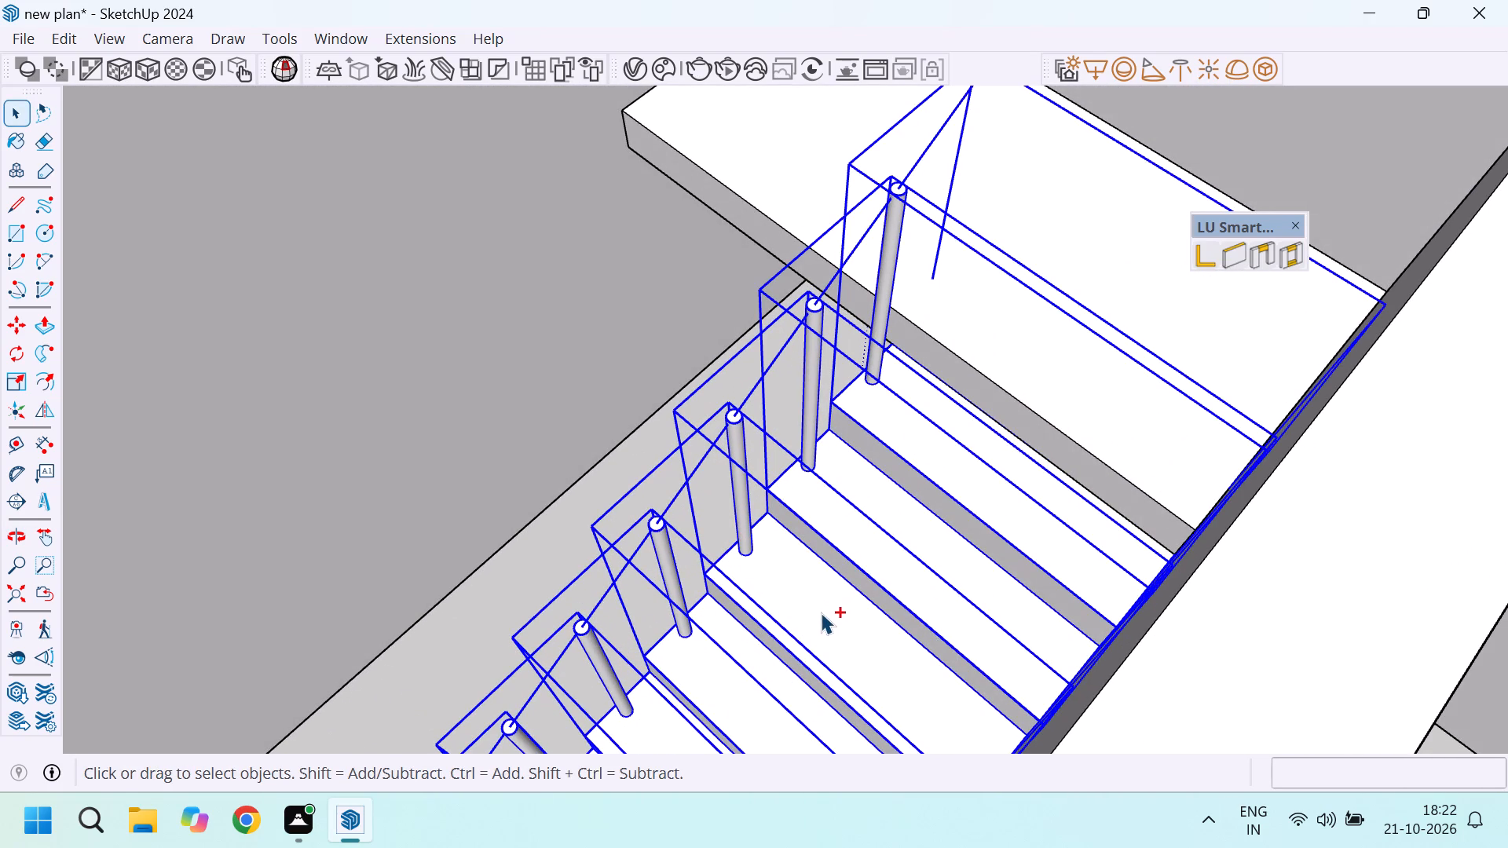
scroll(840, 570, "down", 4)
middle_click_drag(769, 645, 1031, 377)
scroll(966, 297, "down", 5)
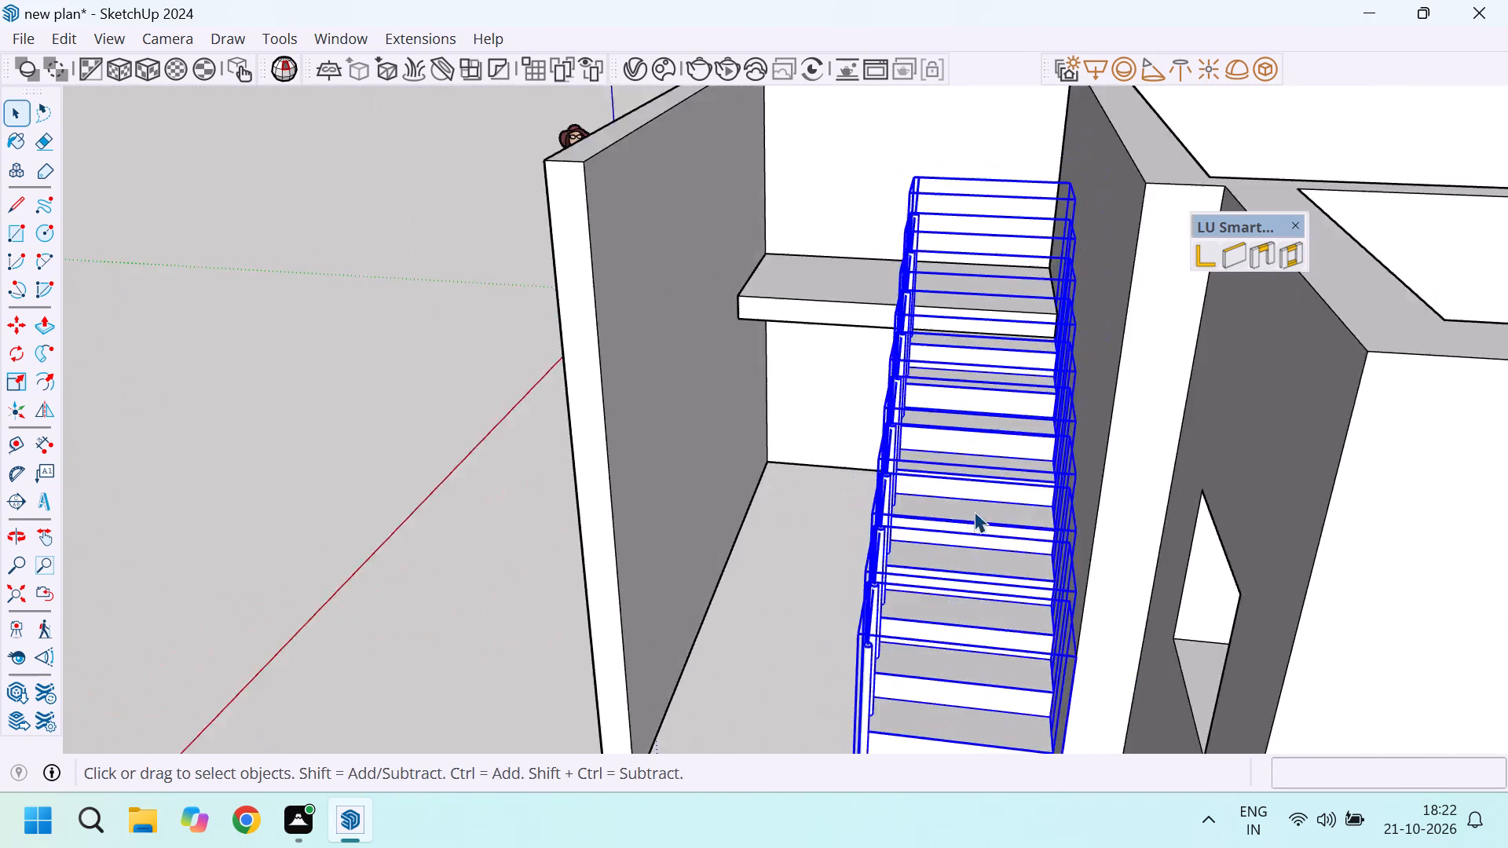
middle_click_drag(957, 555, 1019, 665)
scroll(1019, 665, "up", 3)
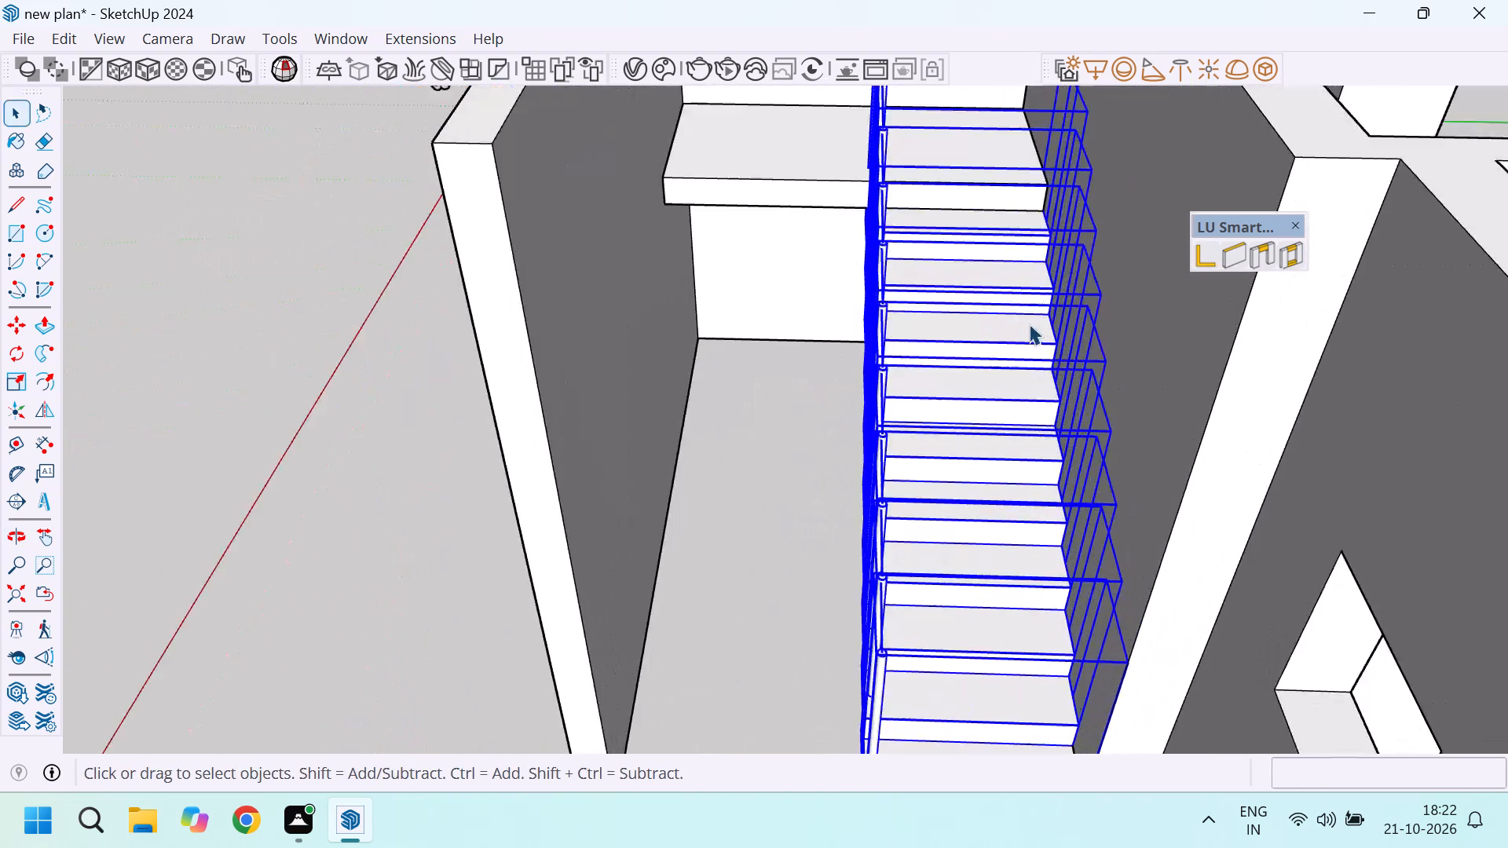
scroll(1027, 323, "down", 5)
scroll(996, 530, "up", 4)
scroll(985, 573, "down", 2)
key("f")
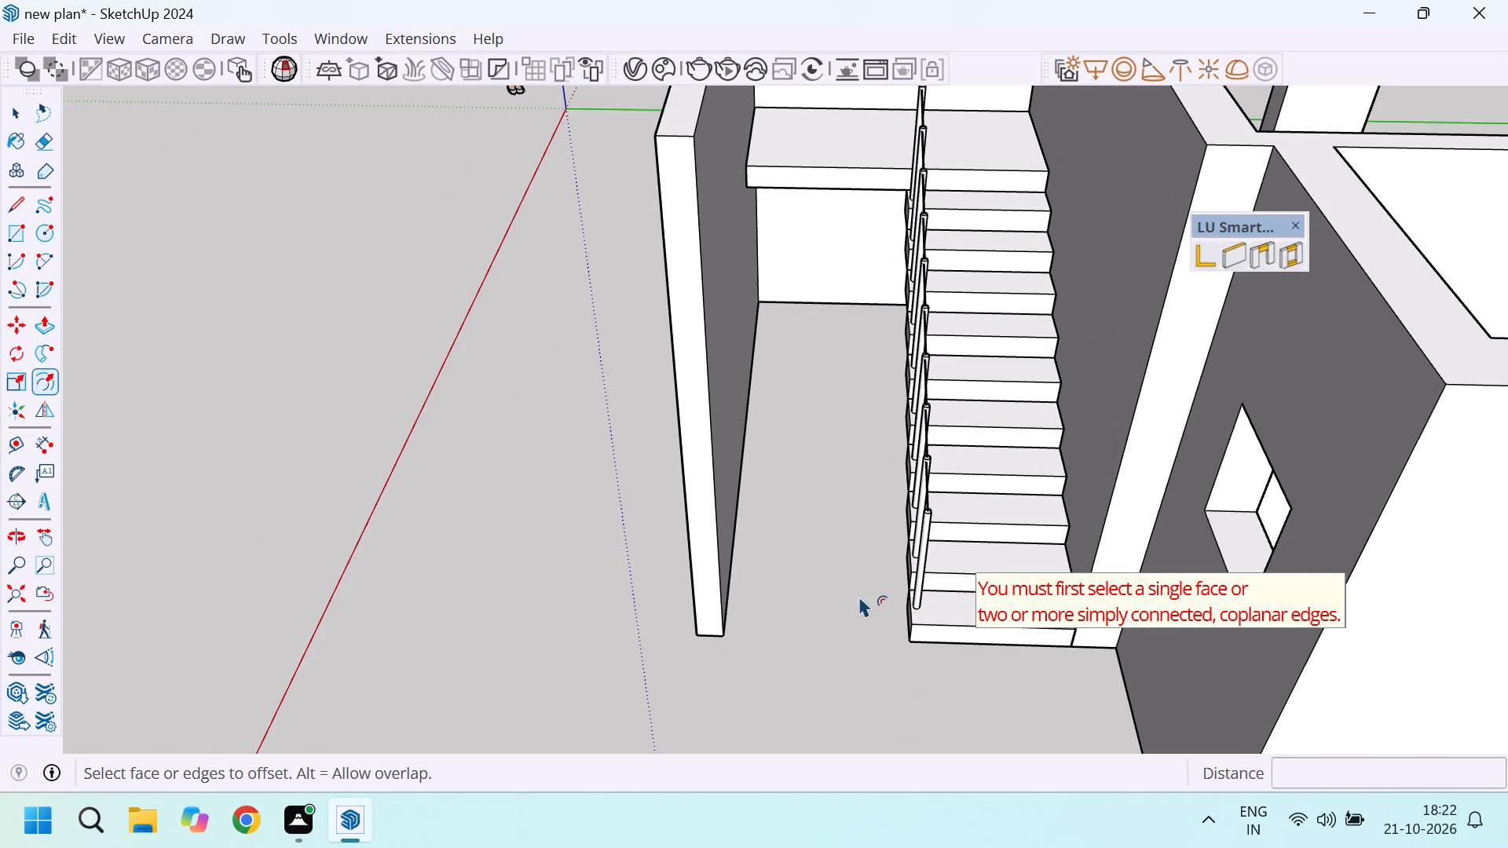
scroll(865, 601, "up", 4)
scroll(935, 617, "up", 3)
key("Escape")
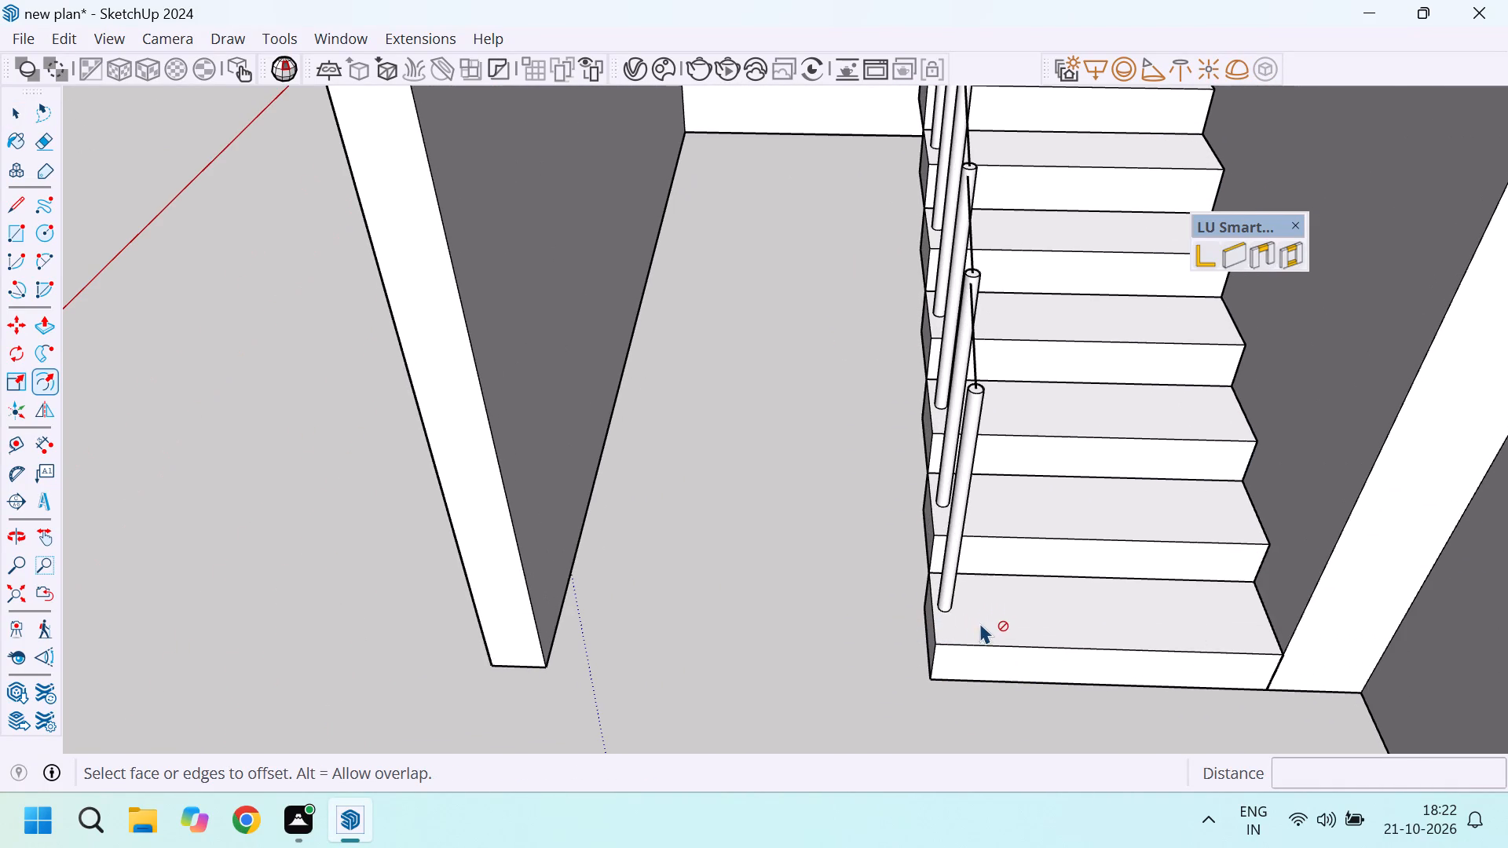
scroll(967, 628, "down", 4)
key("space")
Select all steps of the remaining flight with their balusters and mirror a copy sideways across a plane offset 1' 6" toward the house wall.
middle_click_drag(928, 634, 1132, 577)
scroll(1011, 538, "up", 5)
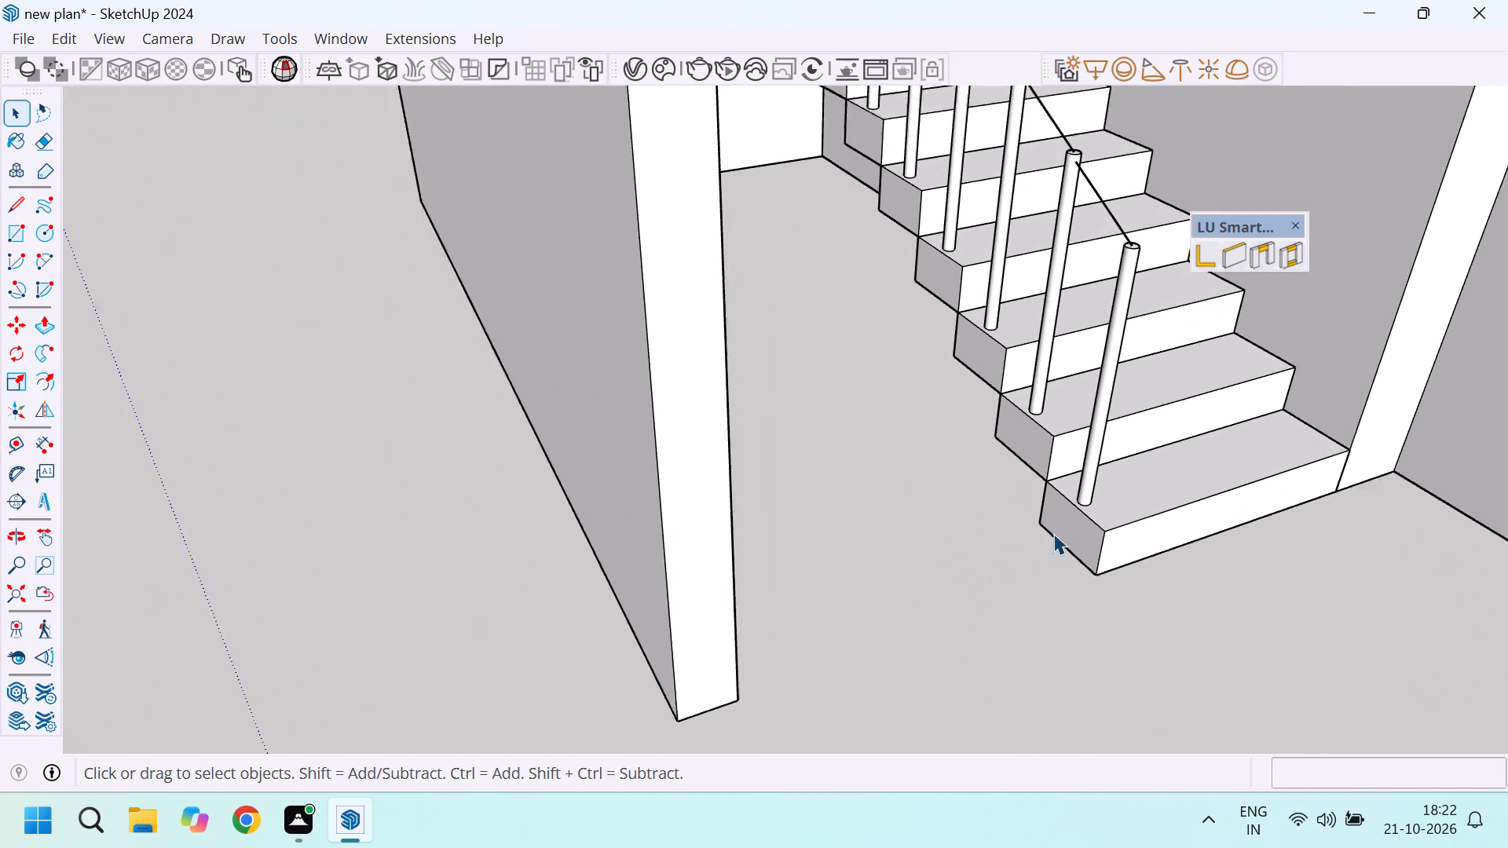
left_click(1112, 525)
scroll(1083, 546, "down", 4)
left_click(1047, 462, "ctrl")
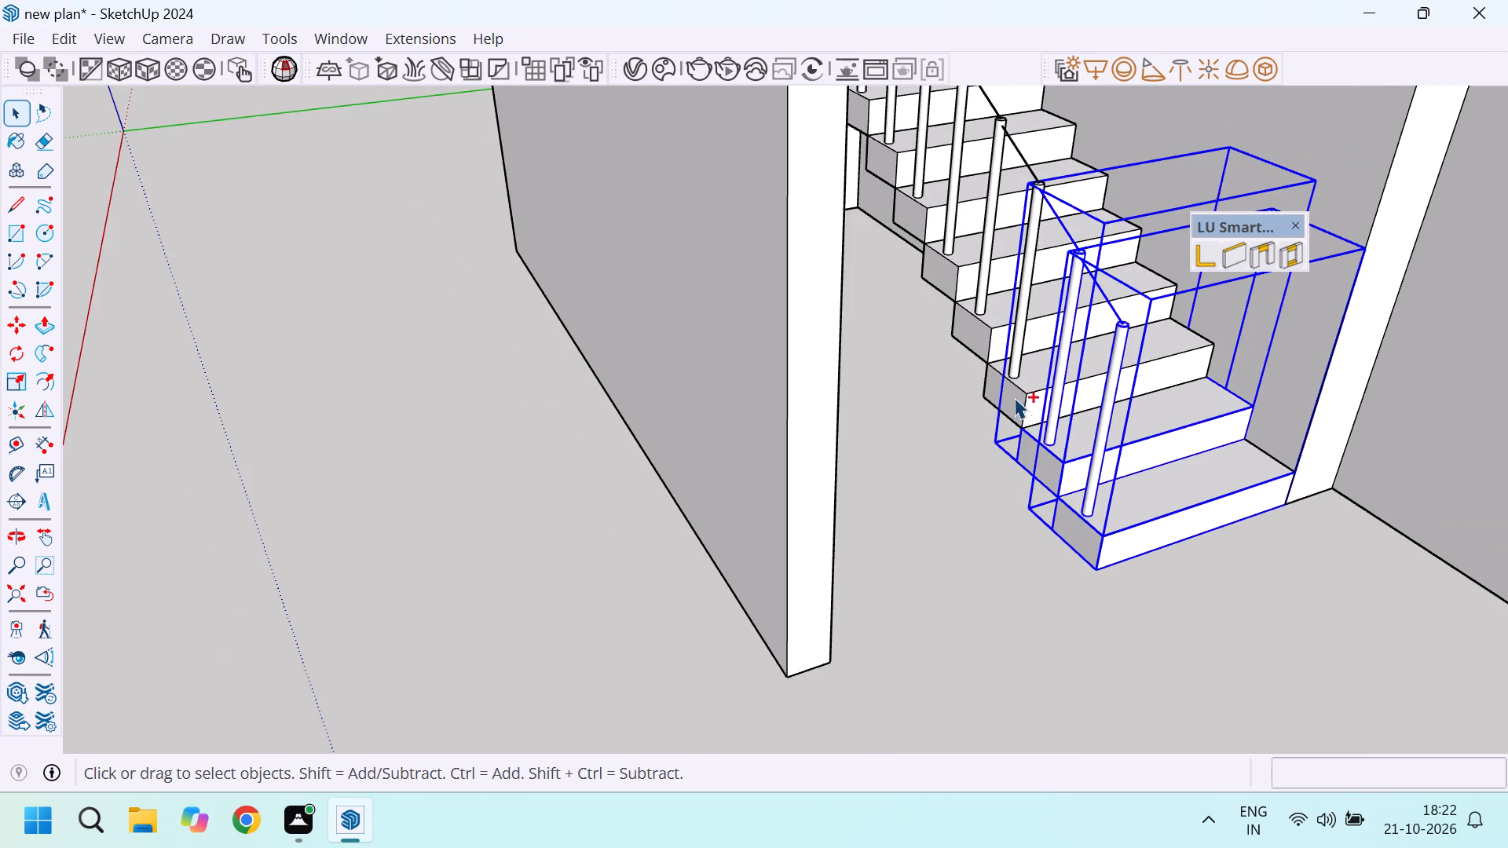
left_click(1014, 397, "ctrl")
scroll(1115, 507, "down", 5)
scroll(990, 389, "up", 4)
left_click(1038, 386, "ctrl")
left_click(1016, 341, "ctrl")
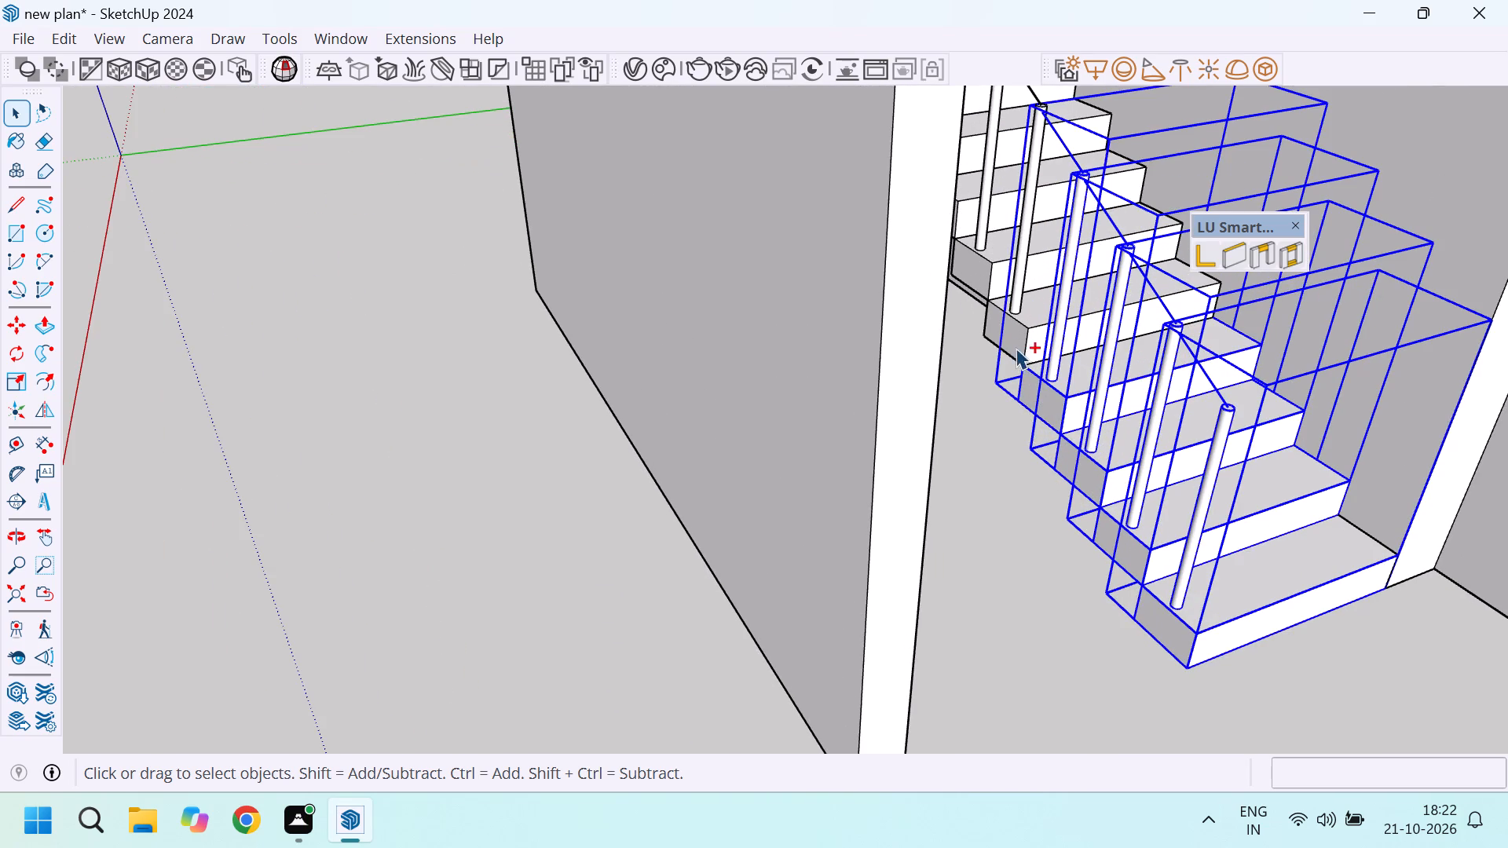
scroll(1096, 522, "down", 4)
scroll(1035, 314, "up", 10)
scroll(1092, 459, "up", 1)
middle_click_drag(818, 554, 799, 566)
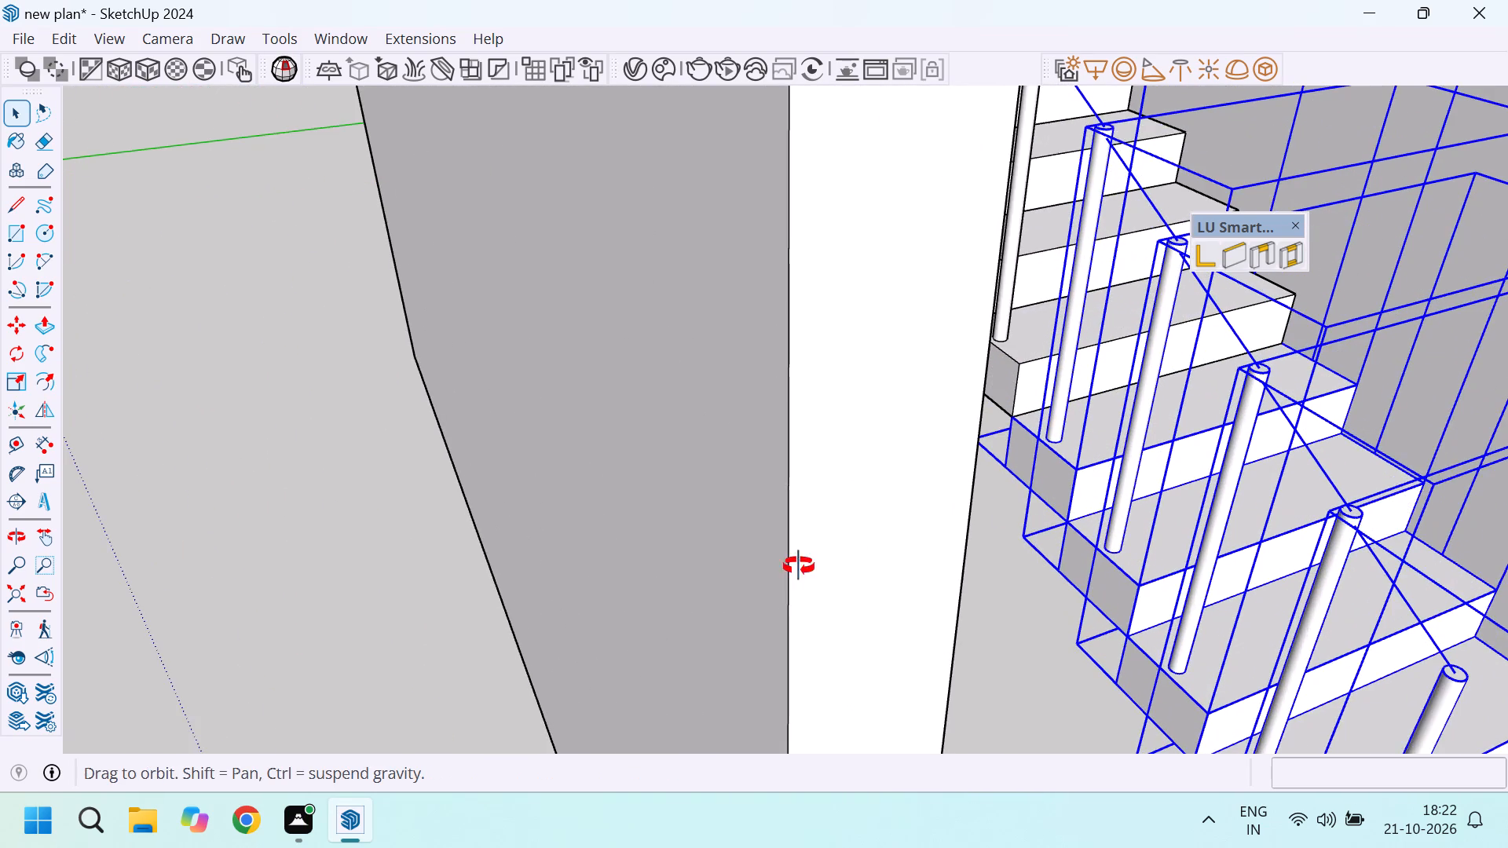
middle_click_drag(799, 566, 641, 631)
scroll(644, 631, "down", 6)
scroll(1148, 360, "up", 10)
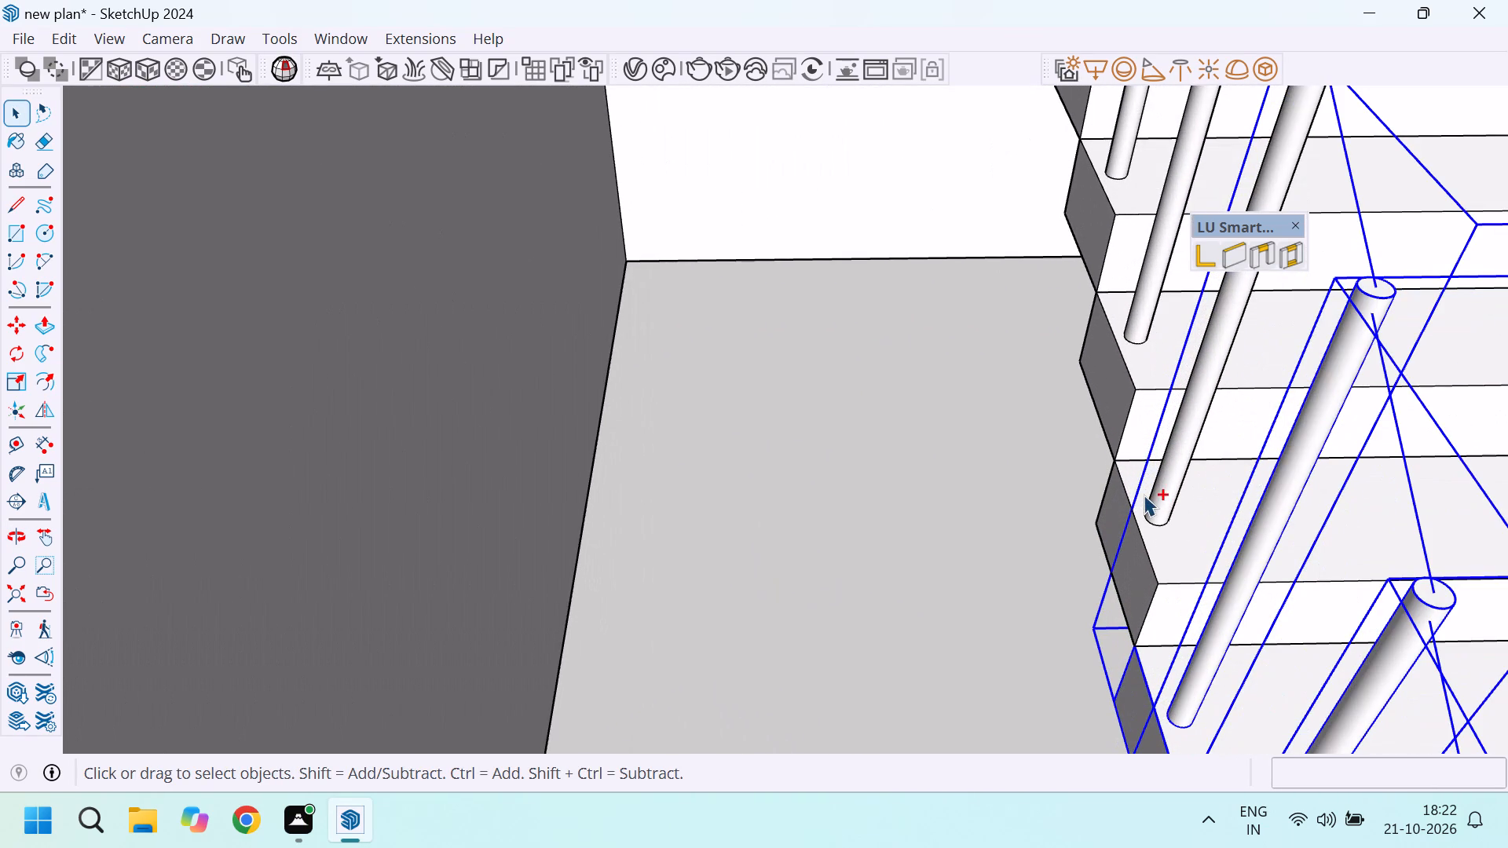
left_click(1144, 495, "ctrl")
left_click(1143, 387, "ctrl")
scroll(1173, 525, "down", 6)
scroll(1093, 281, "up", 4)
left_click(1142, 313, "ctrl")
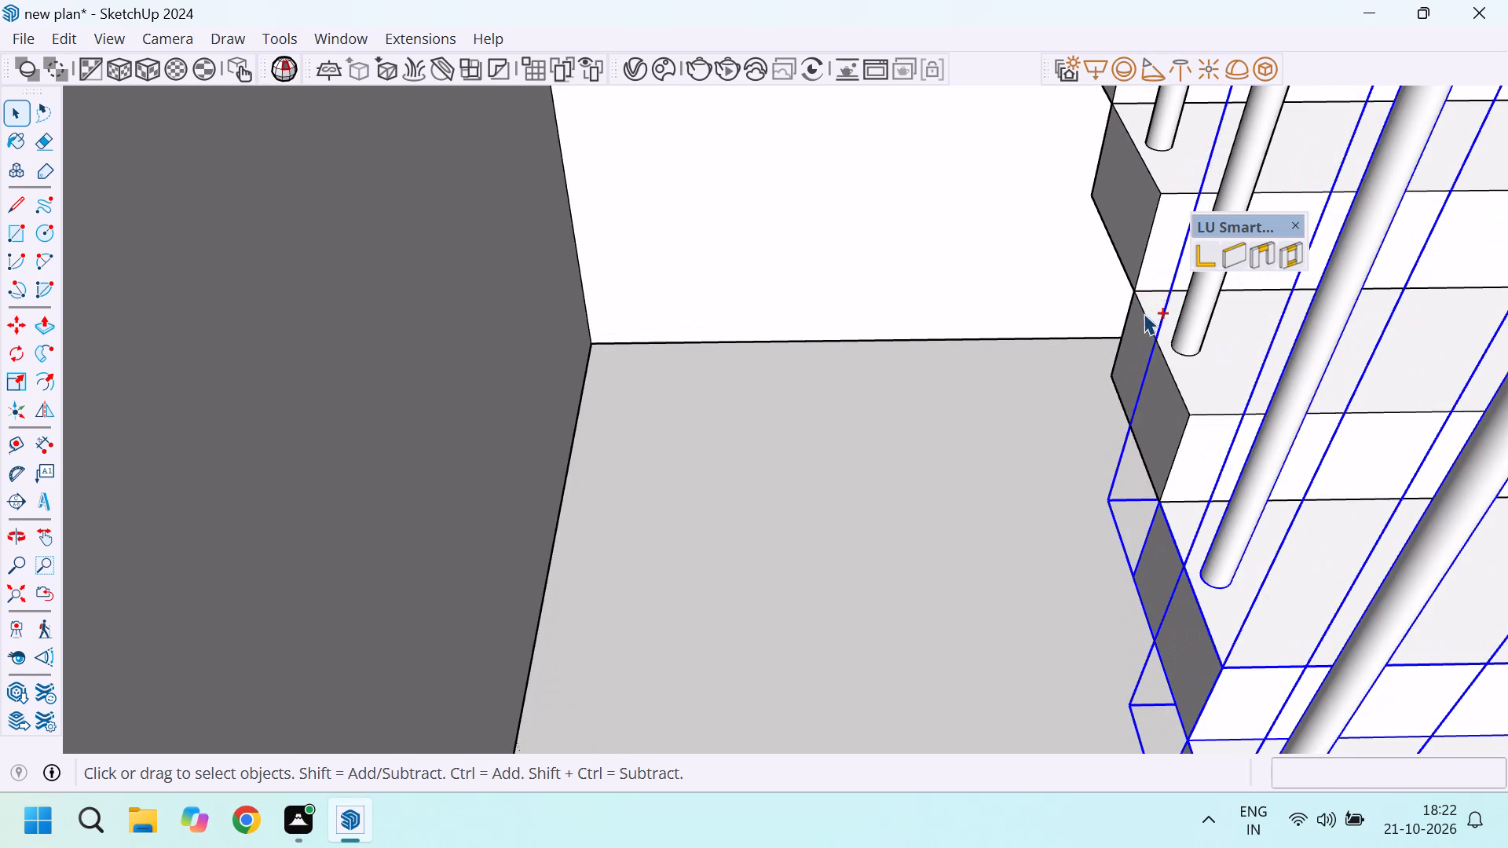
left_click(1134, 236, "ctrl")
scroll(1168, 522, "down", 5)
scroll(1147, 320, "up", 5)
left_click(1180, 300, "ctrl")
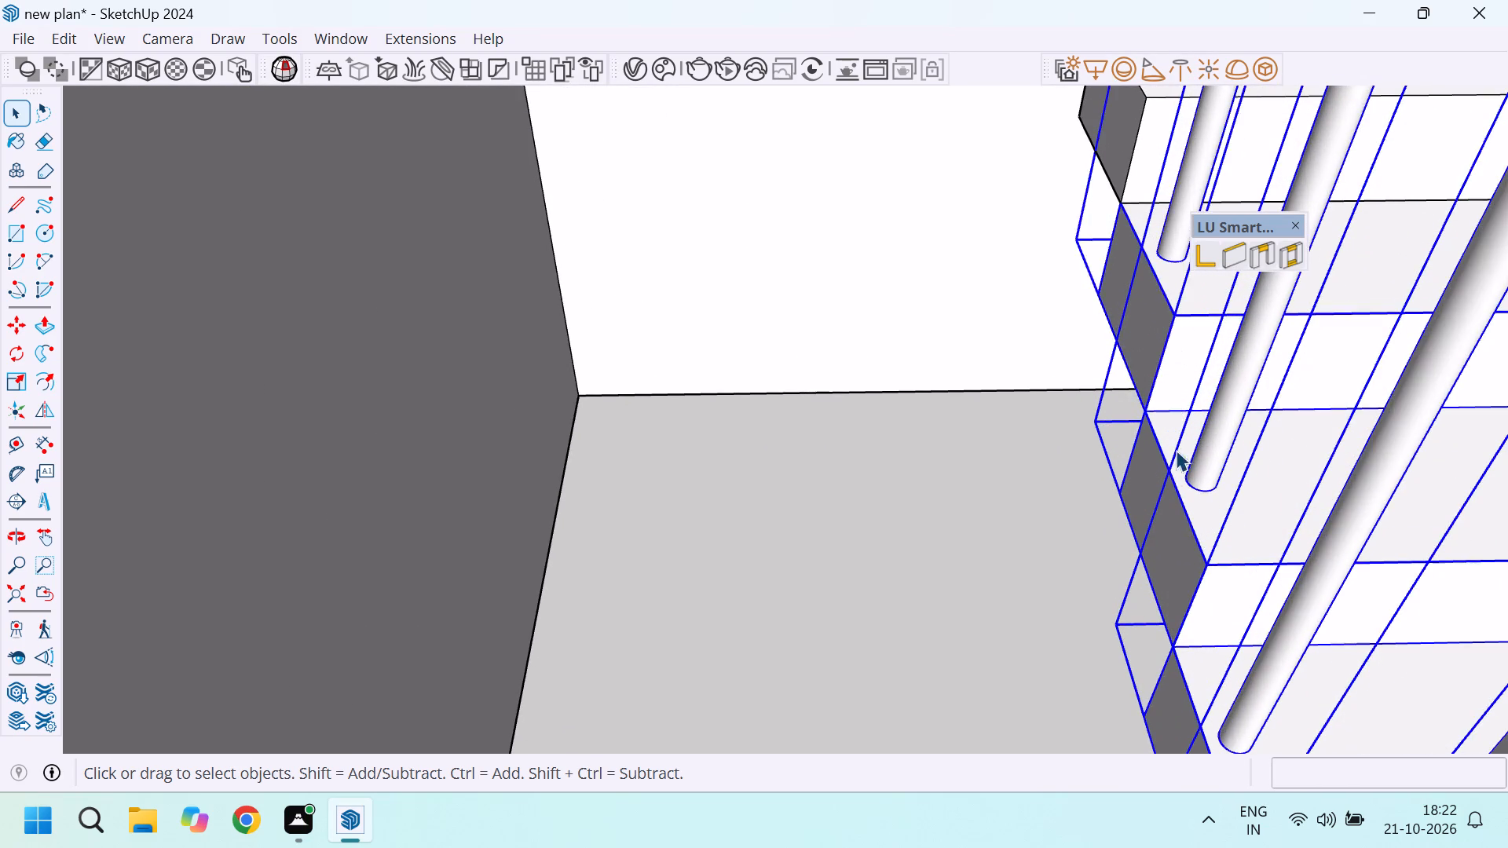
scroll(1167, 470, "down", 10)
scroll(1149, 323, "up", 5)
left_click(1149, 291, "ctrl")
scroll(1103, 334, "down", 4)
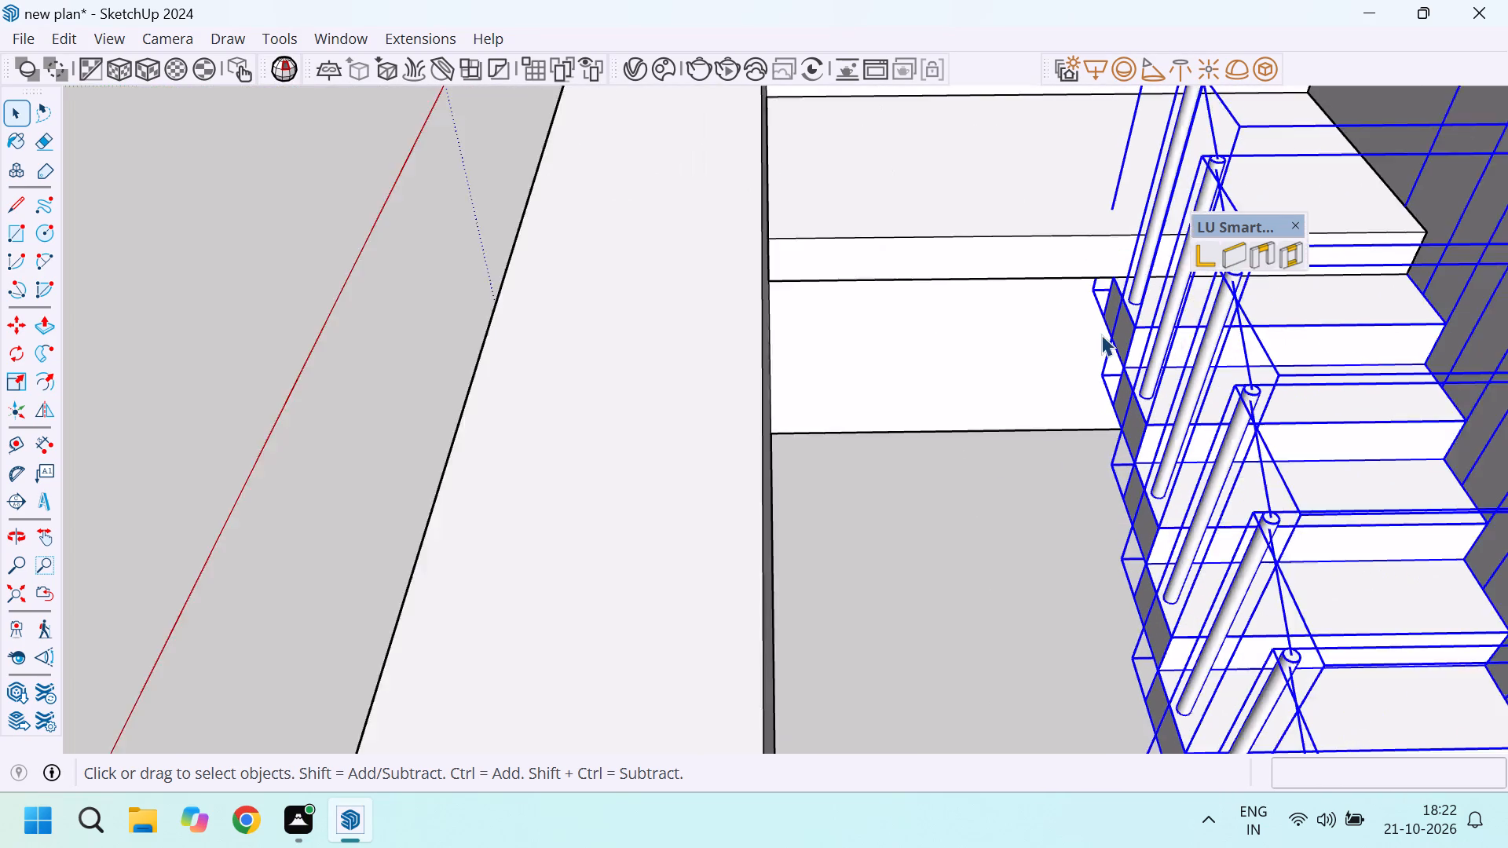
scroll(1115, 342, "down", 5)
scroll(1177, 440, "up", 1)
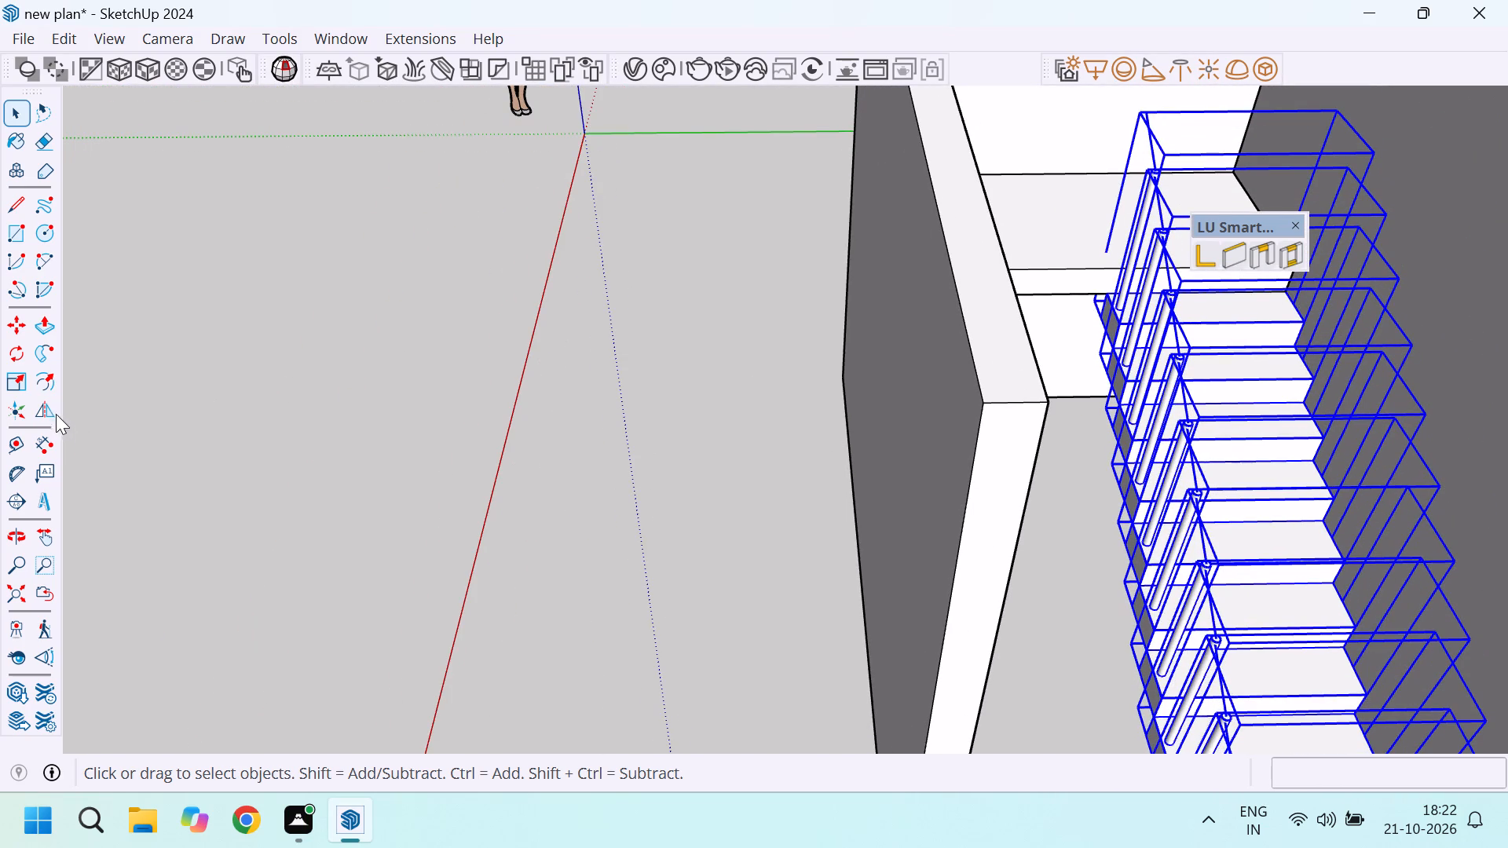
left_click(51, 407)
scroll(973, 387, "down", 17)
scroll(1218, 517, "up", 2)
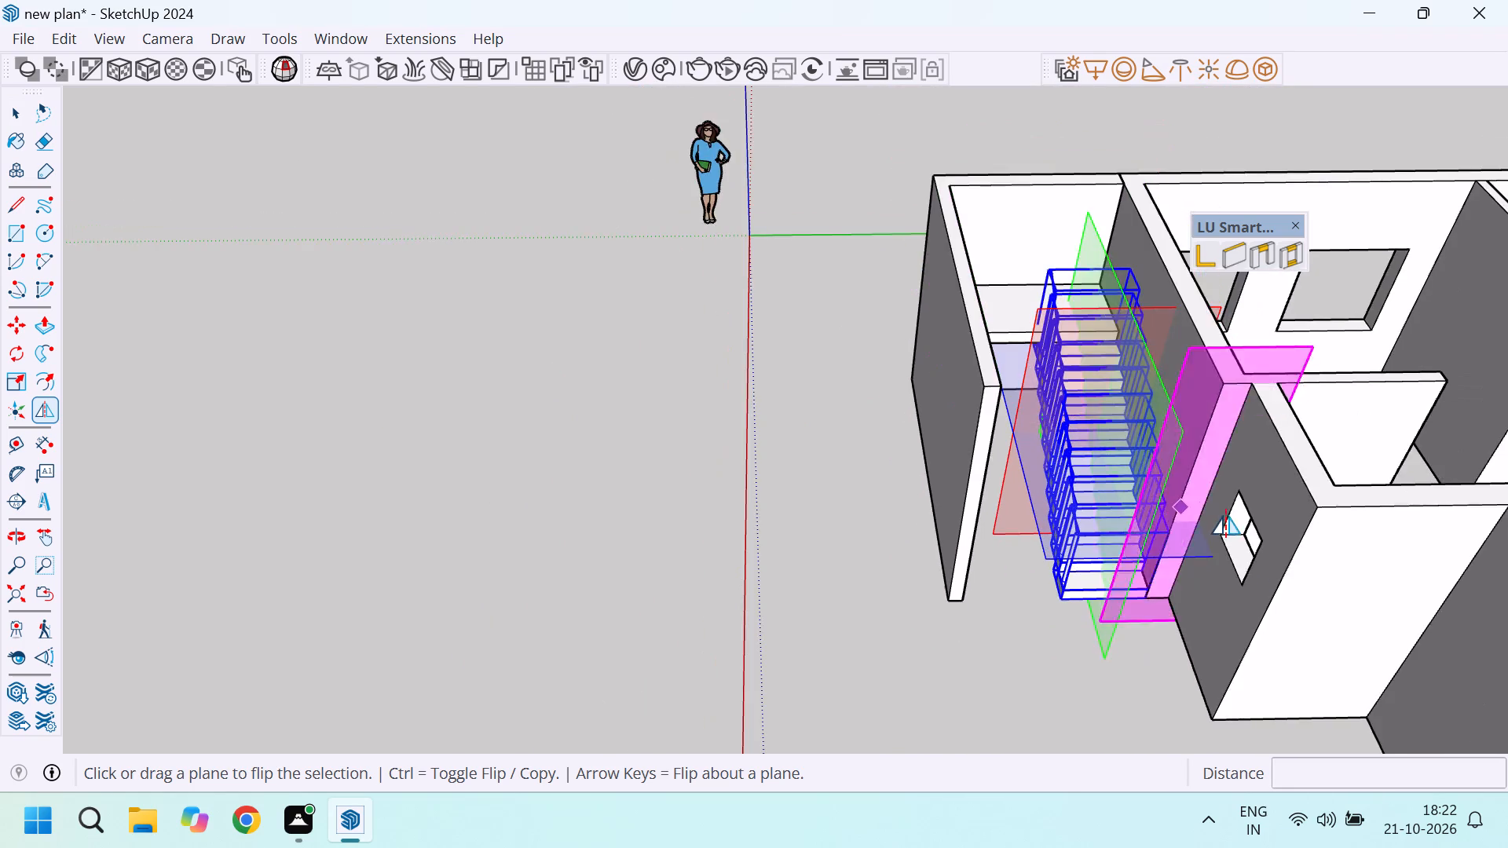
scroll(1226, 515, "up", 2)
scroll(1137, 440, "up", 5)
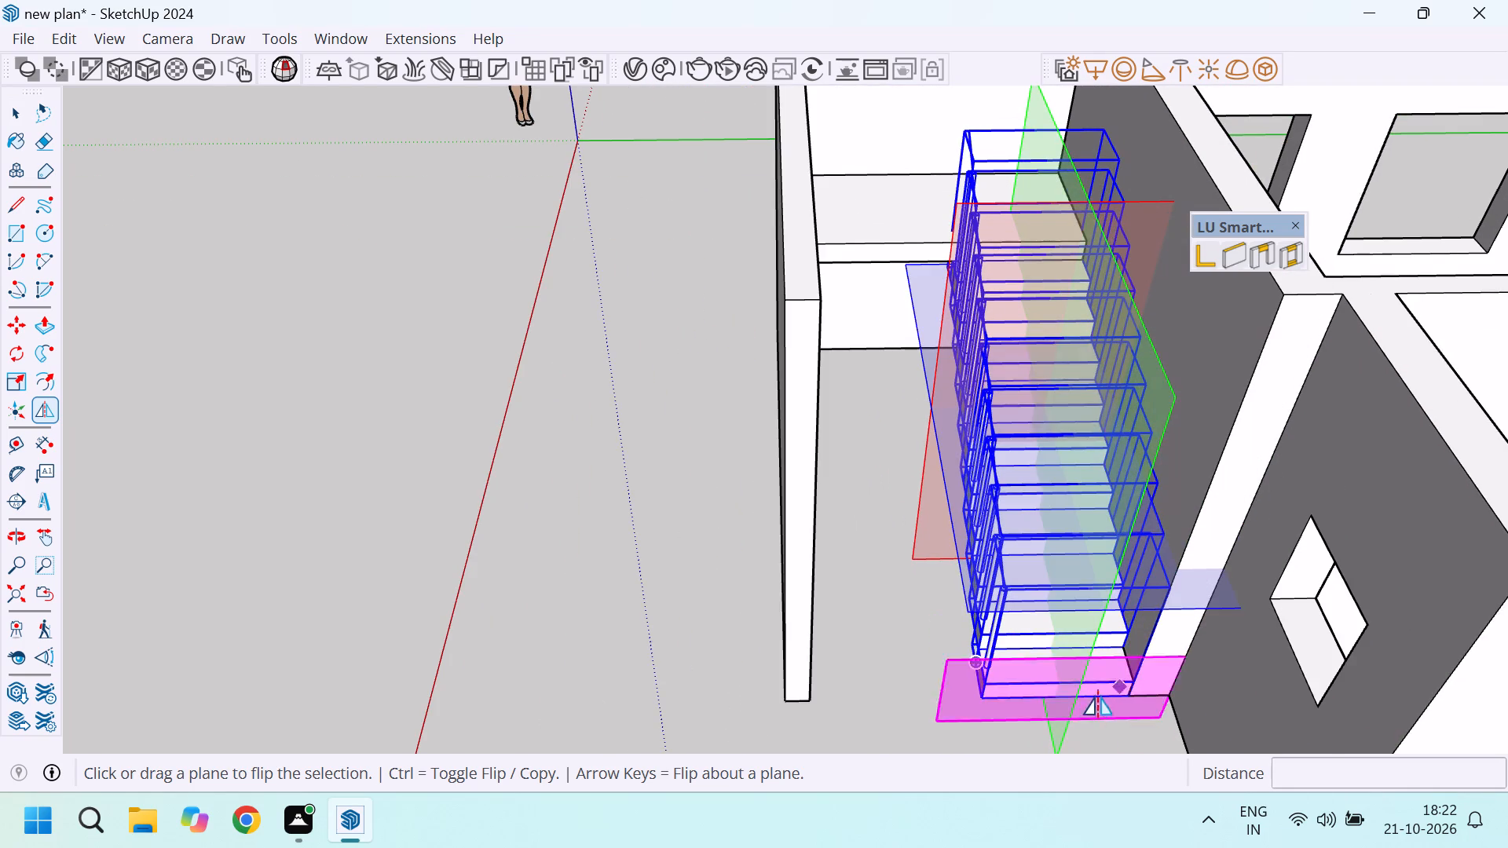
scroll(1098, 696, "up", 1)
scroll(1093, 368, "down", 4)
left_click(1161, 353)
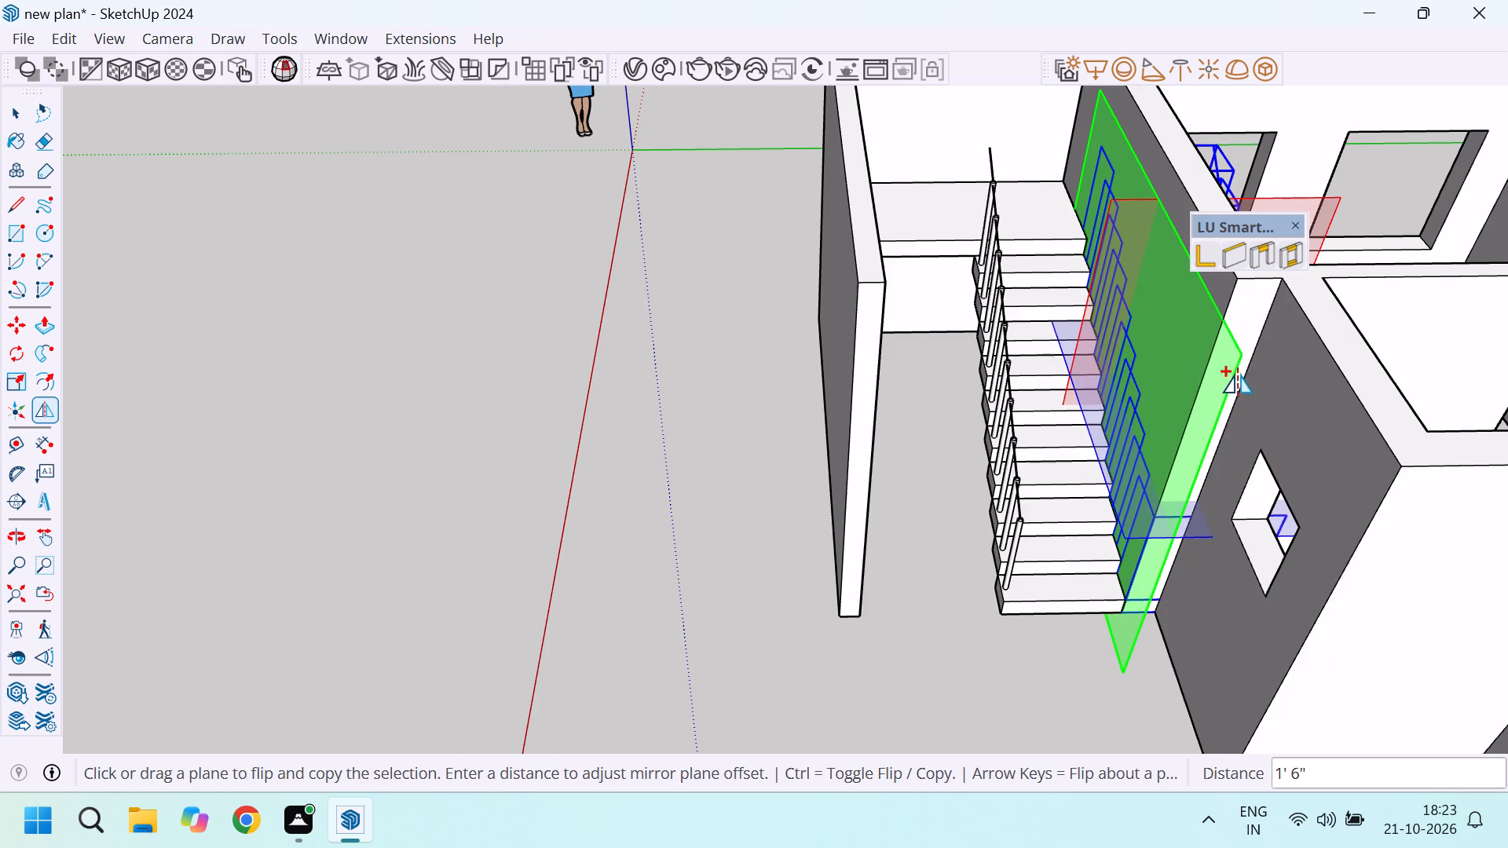
Mirror a copy of the new flight end for end about the plane through the middle of its length.
scroll(774, 525, "down", 5)
scroll(888, 514, "down", 3)
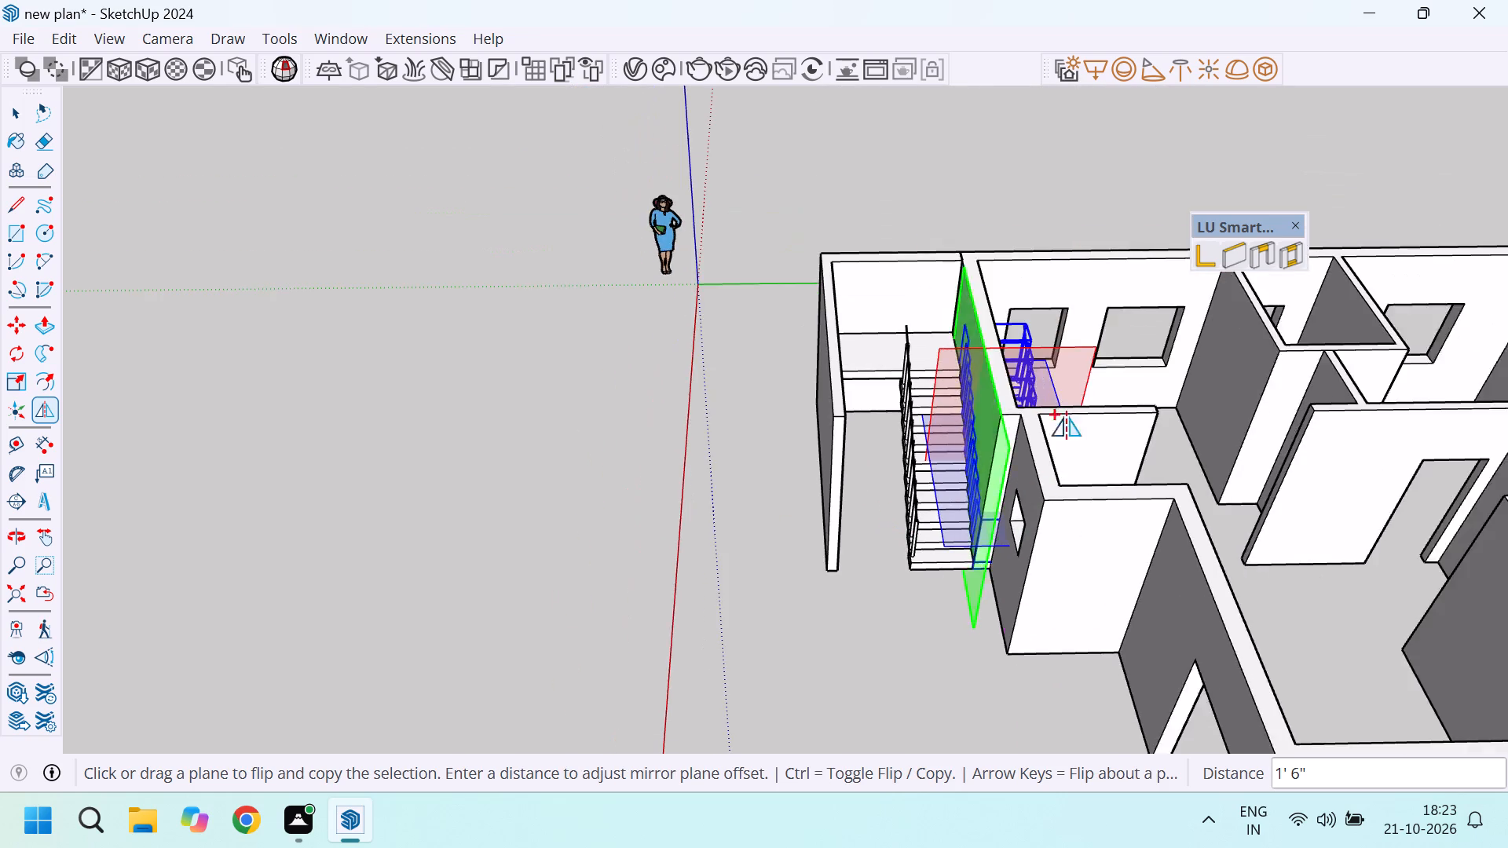
scroll(1069, 410, "up", 14)
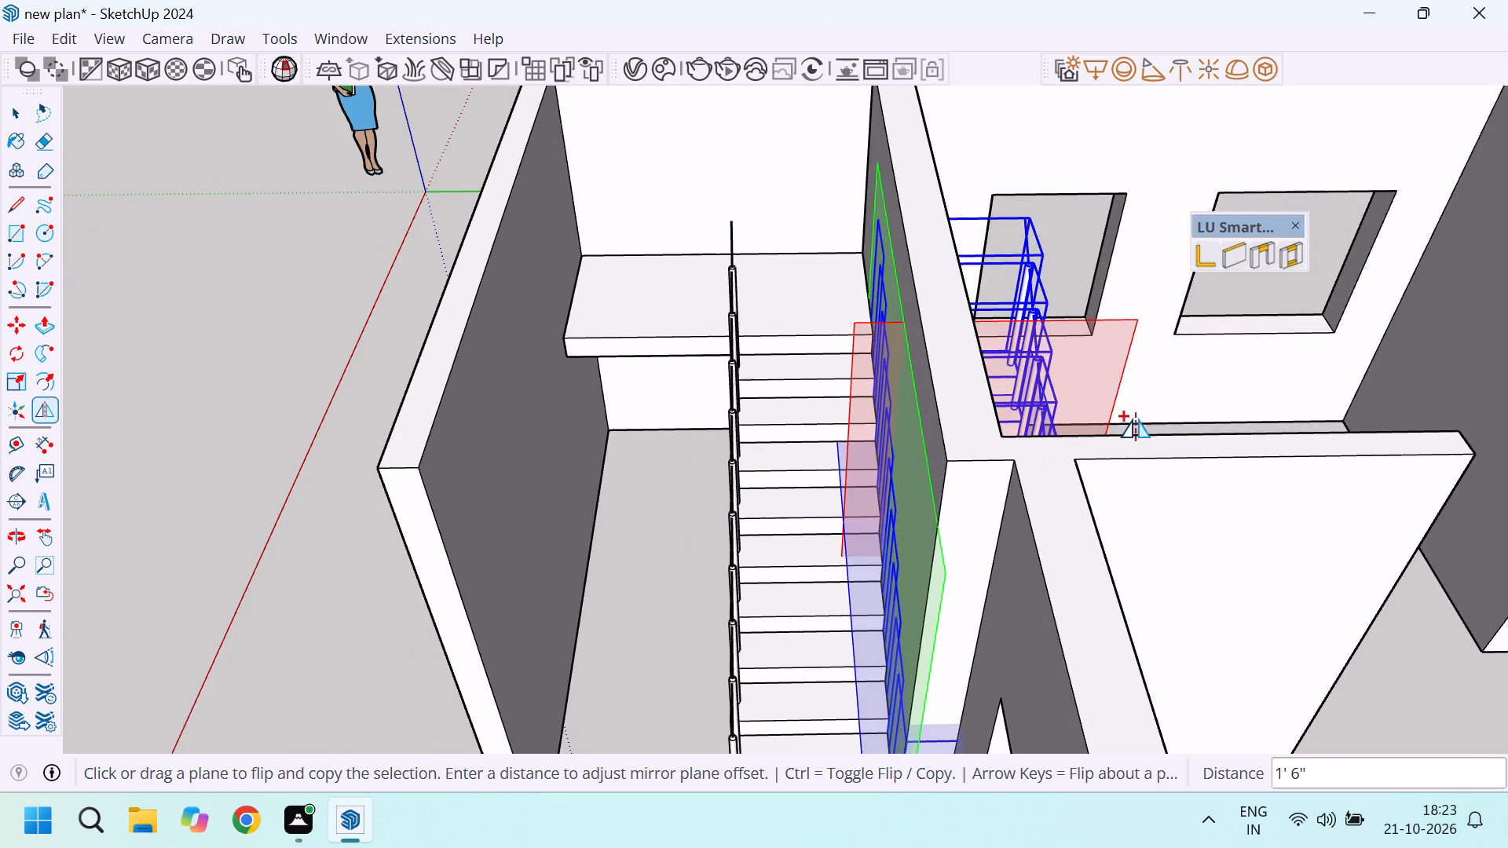
scroll(925, 186, "down", 8)
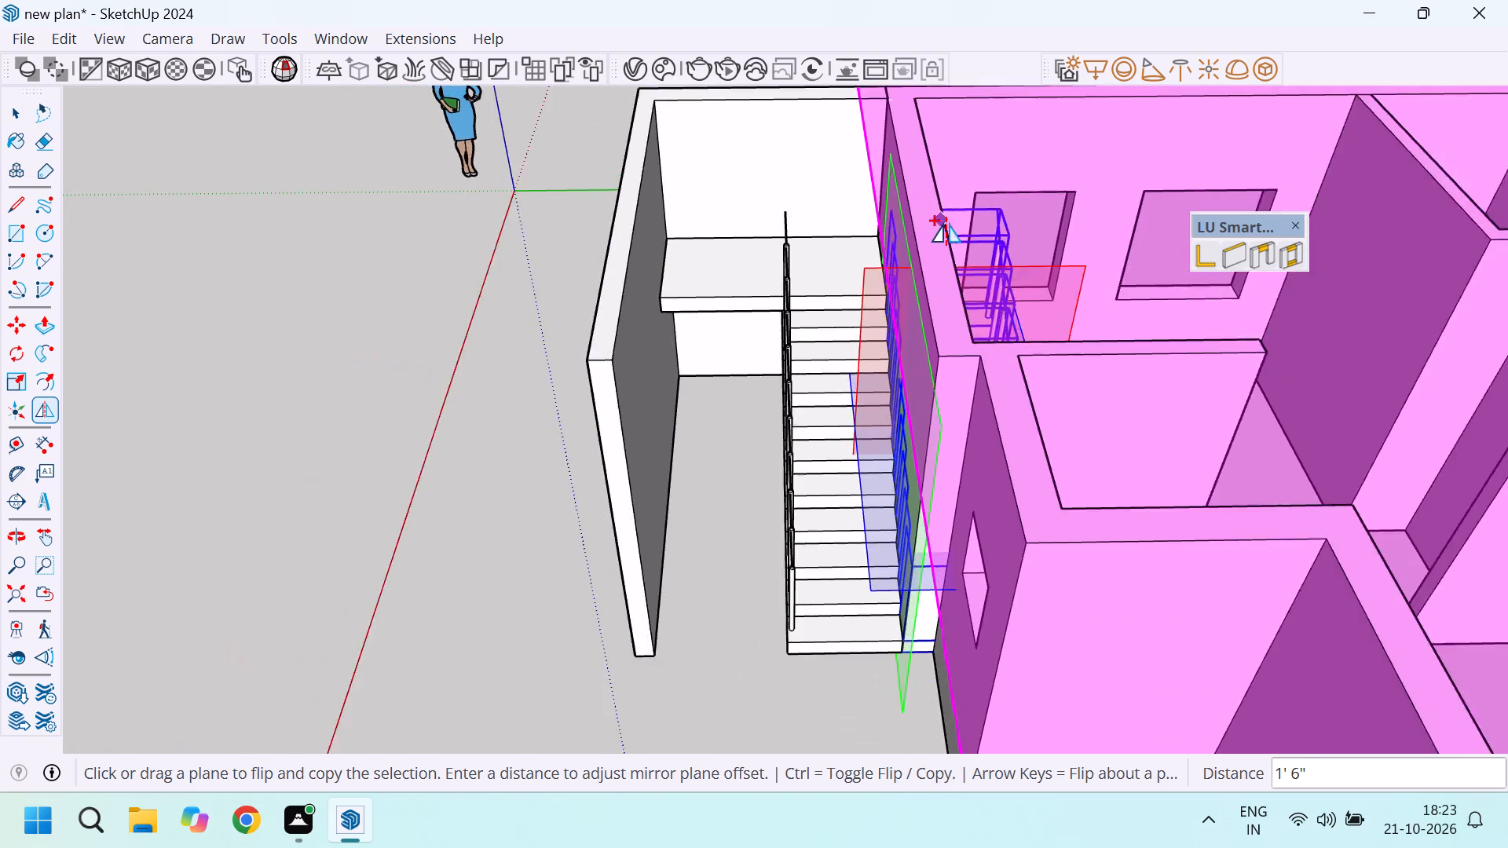
scroll(946, 223, "down", 2)
scroll(1008, 250, "up", 12)
scroll(863, 225, "down", 13)
middle_click_drag(910, 329, 439, 379)
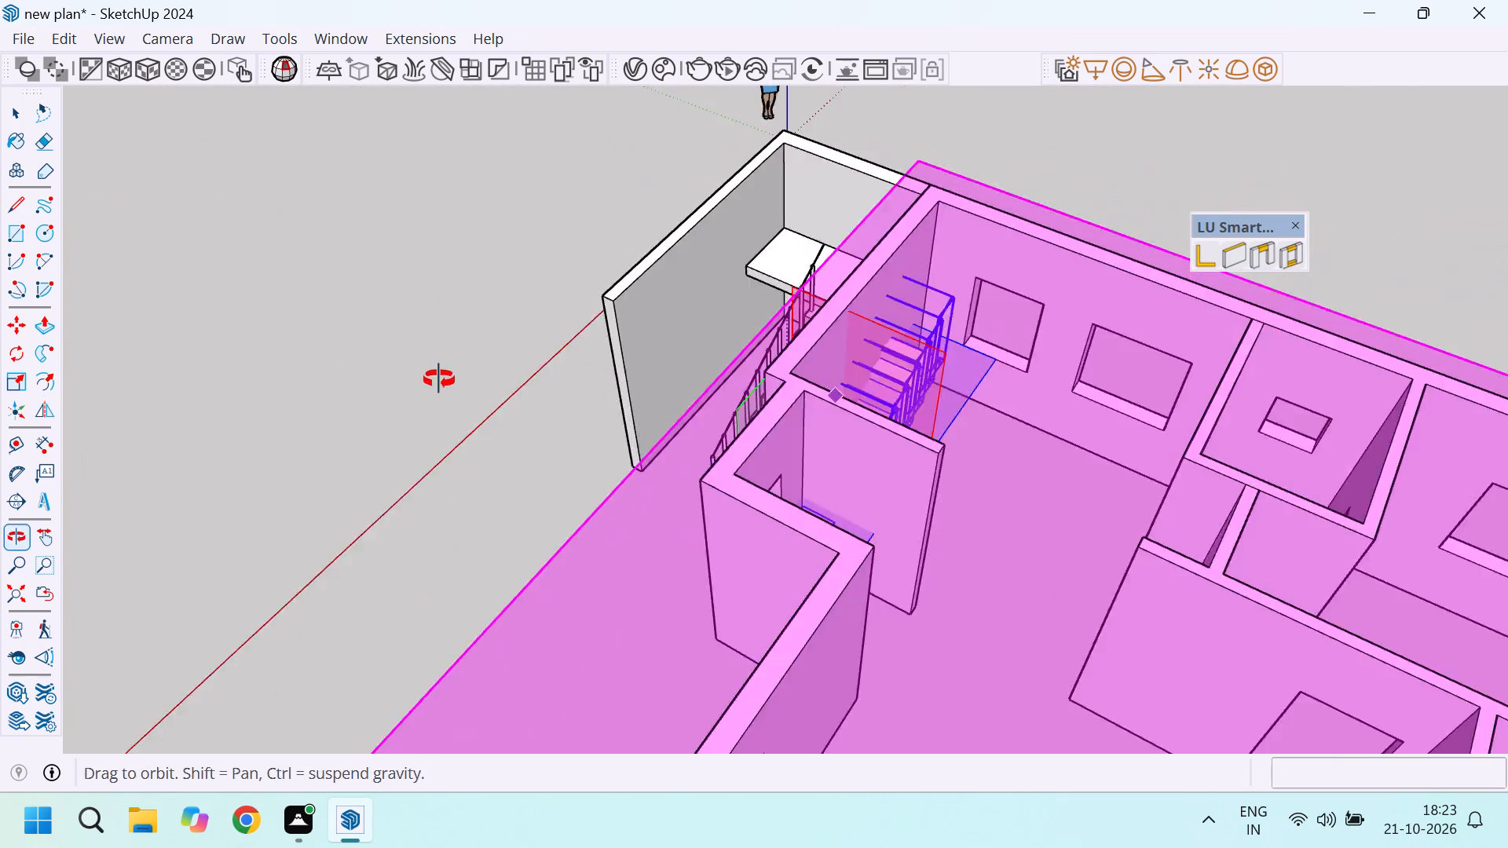
middle_click_drag(439, 379, 399, 369)
scroll(818, 368, "up", 5)
scroll(997, 435, "up", 4)
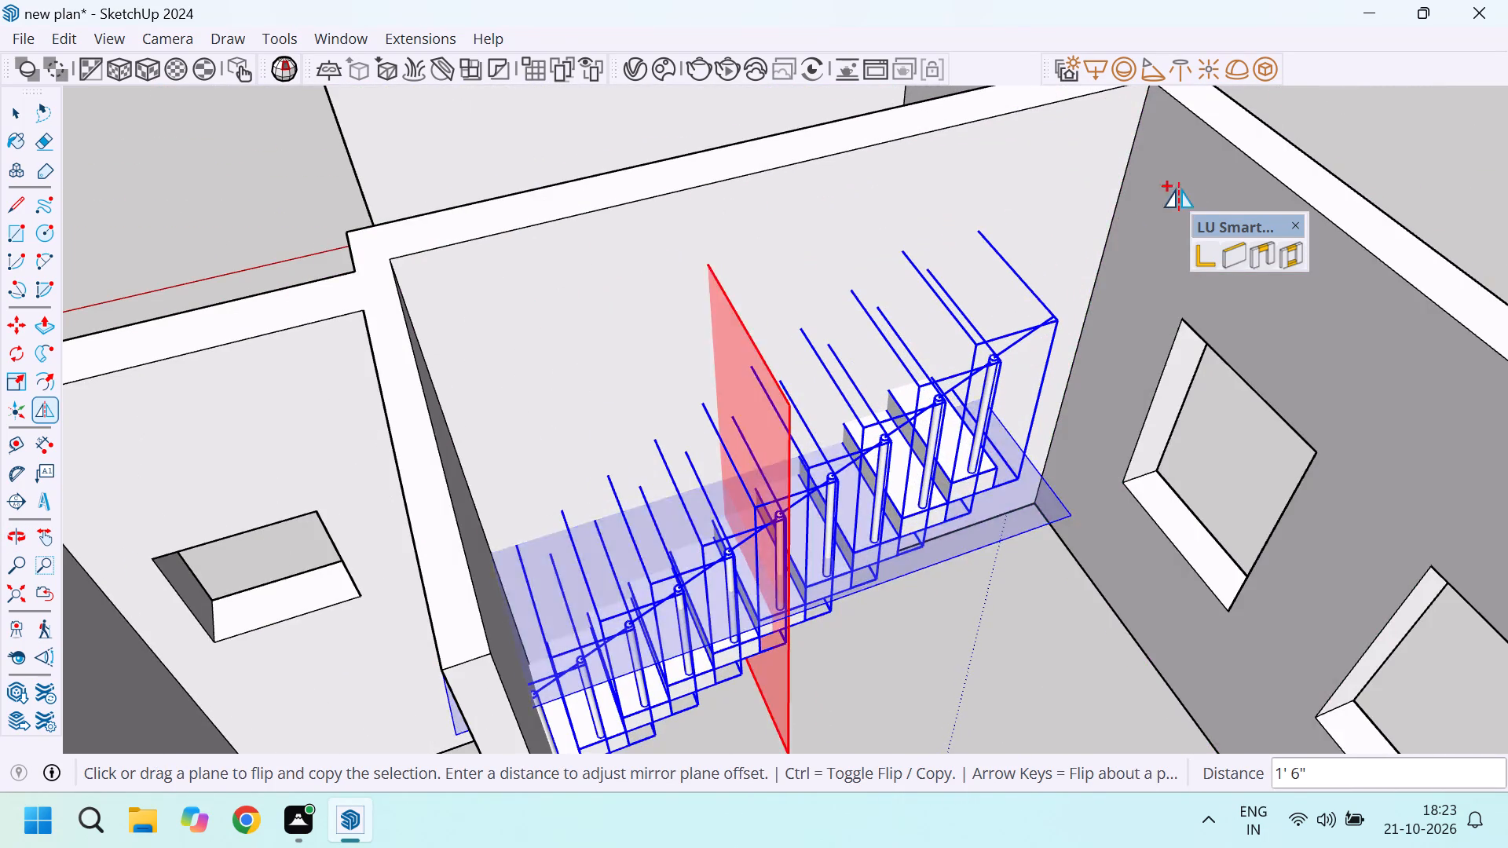
scroll(1173, 192, "down", 4)
scroll(1016, 330, "down", 5)
scroll(1056, 426, "up", 3)
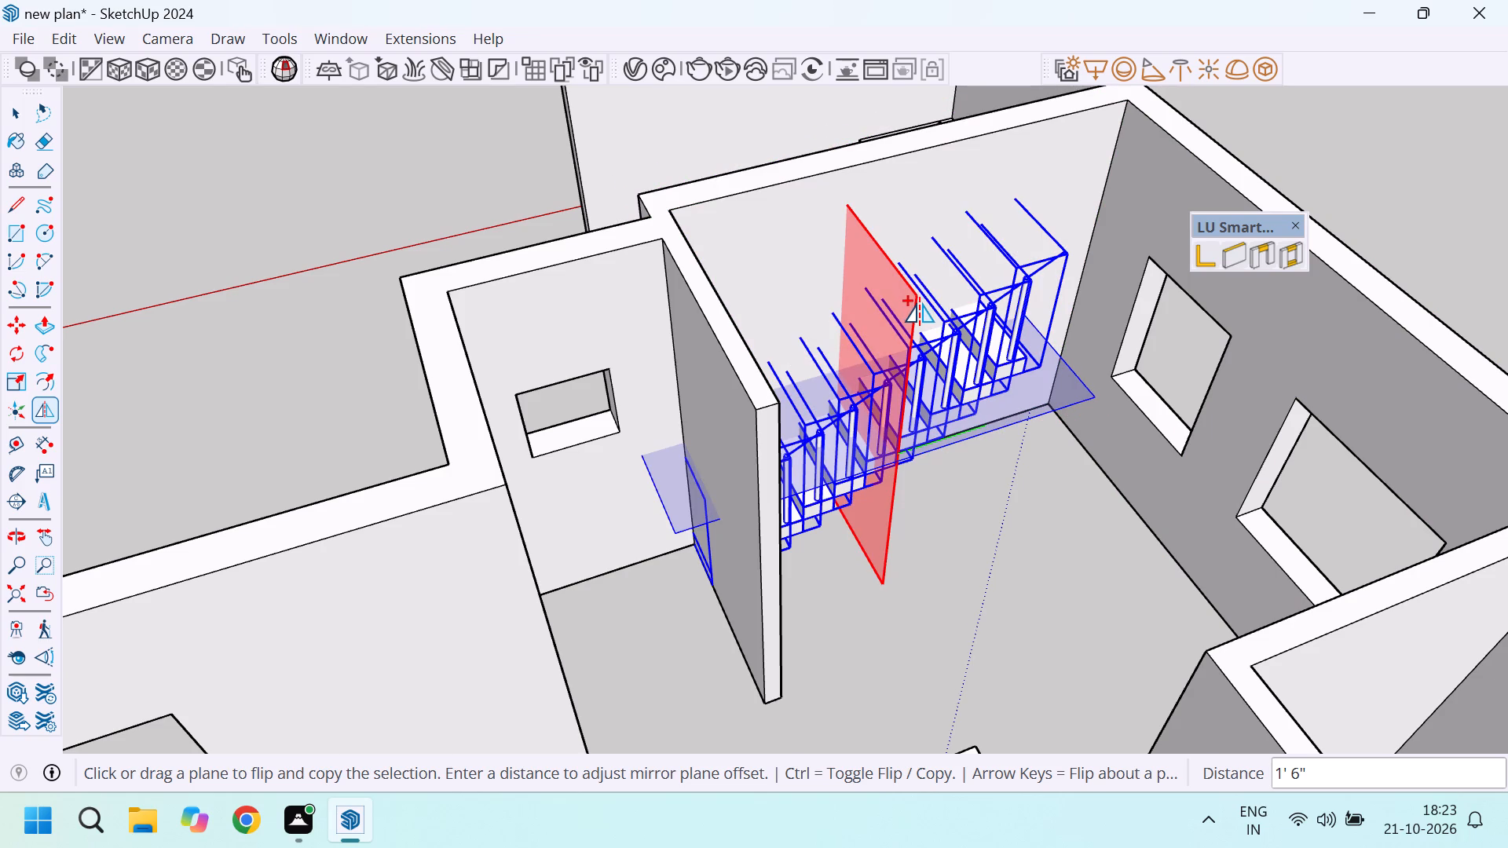
left_click(920, 302)
Move the end-for-end mirrored flight about 8' 5 13/16" across the house wall into the staircase bay, beside the lower flight.
scroll(867, 287, "down", 4)
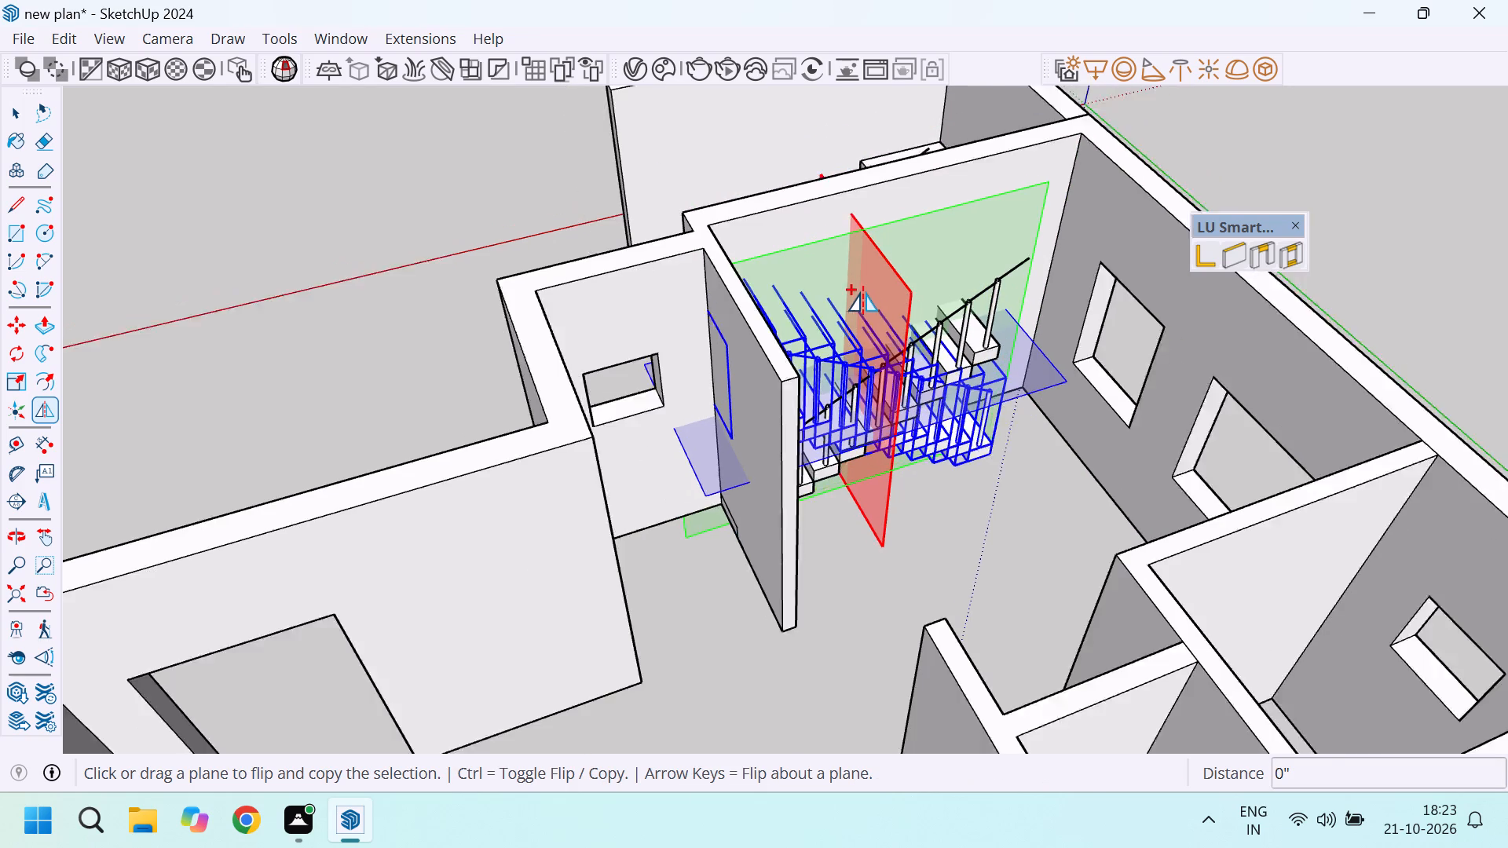
scroll(868, 411, "up", 9)
scroll(1068, 452, "up", 7)
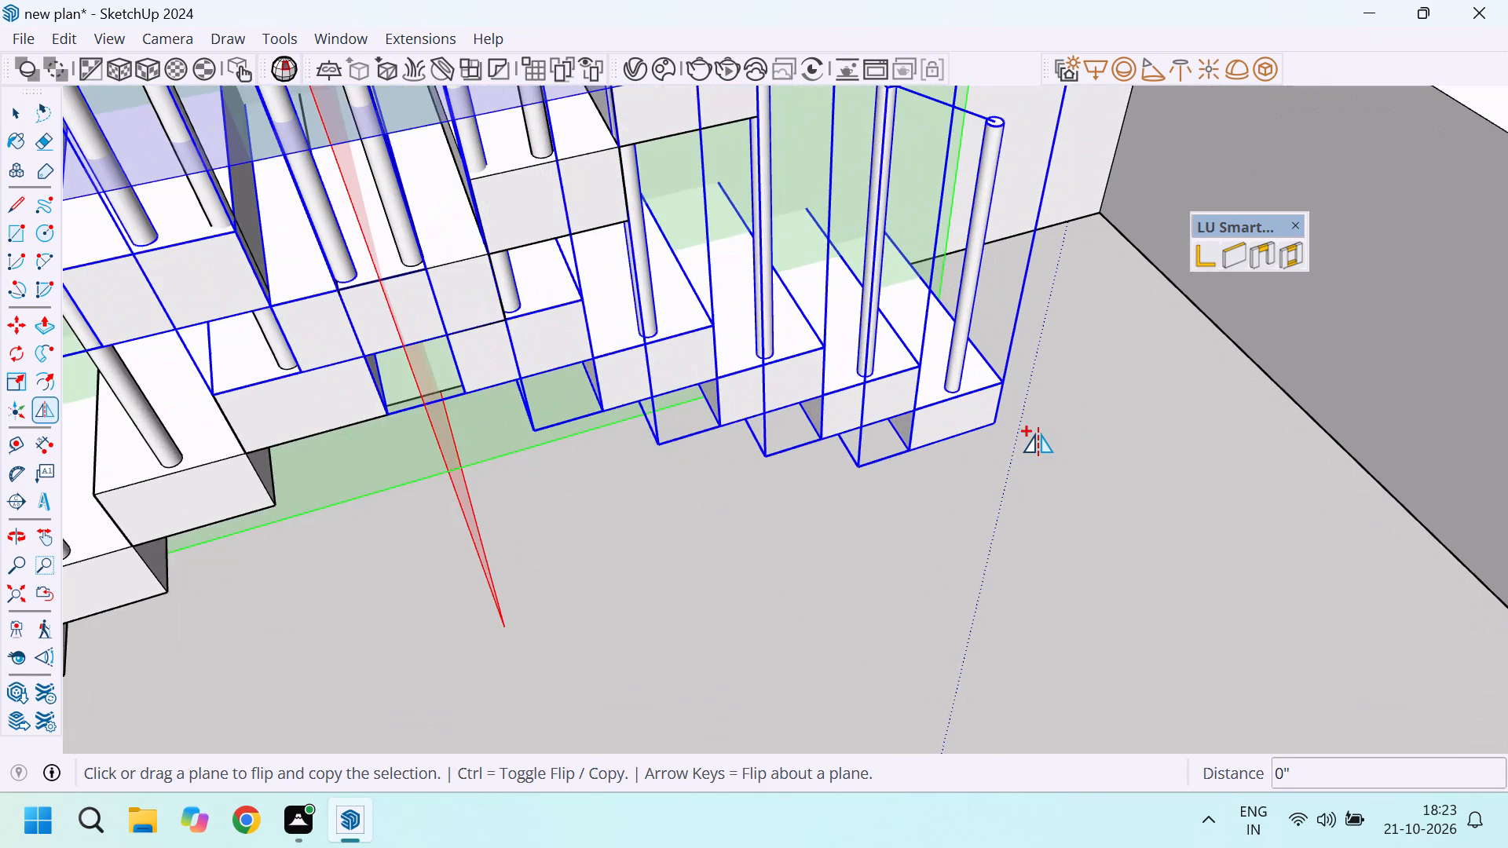
key("m")
left_click_drag(1001, 426, 1000, 417)
scroll(968, 199, "down", 20)
scroll(968, 199, "down", 8)
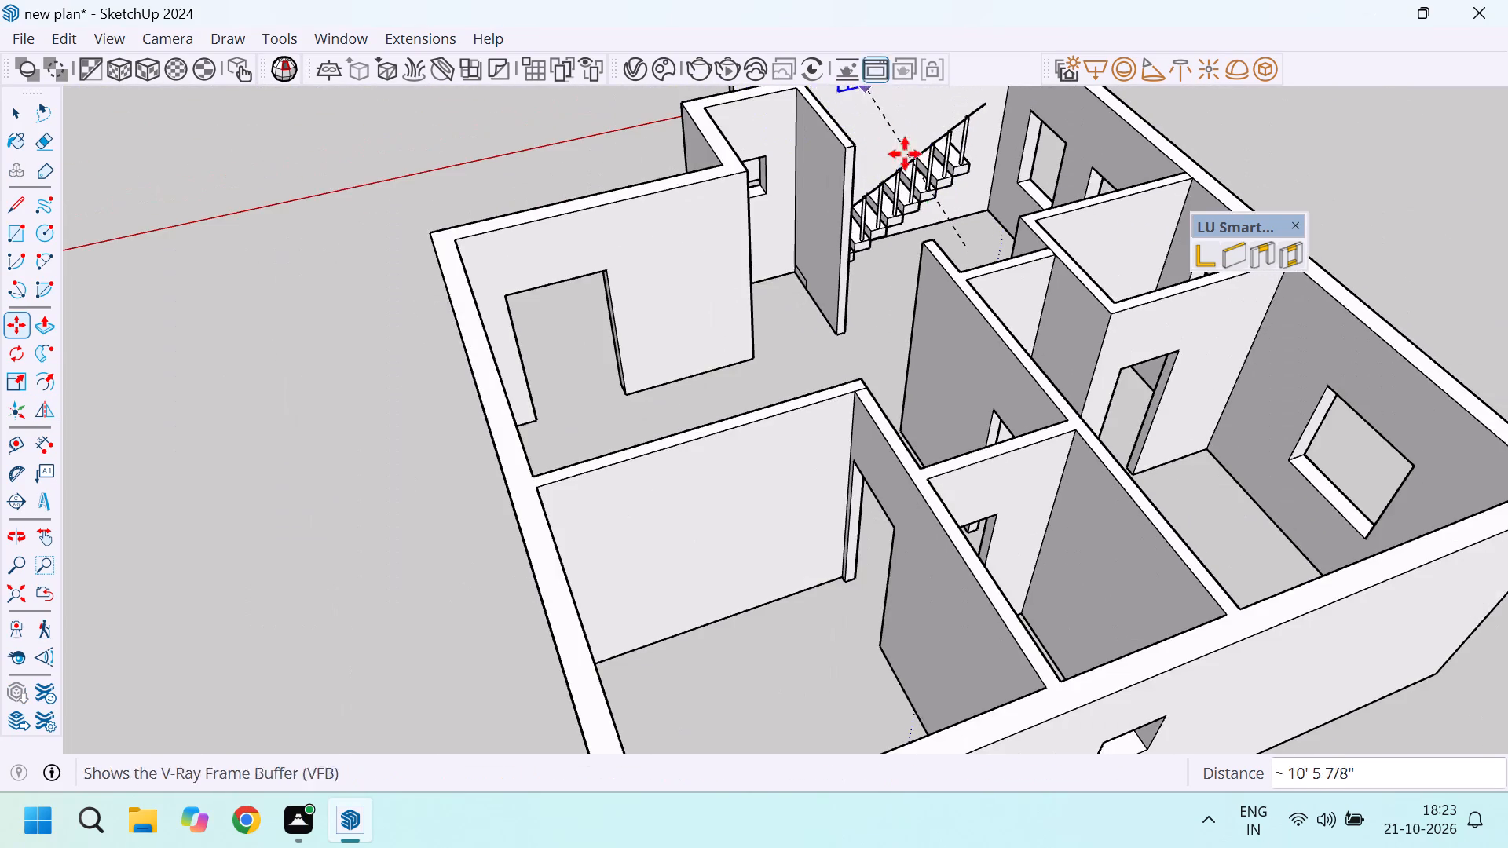
scroll(910, 174, "down", 6)
middle_click_drag(857, 137, 1001, 298)
scroll(1005, 300, "down", 8)
scroll(802, 196, "up", 1)
middle_click_drag(807, 204, 903, 285)
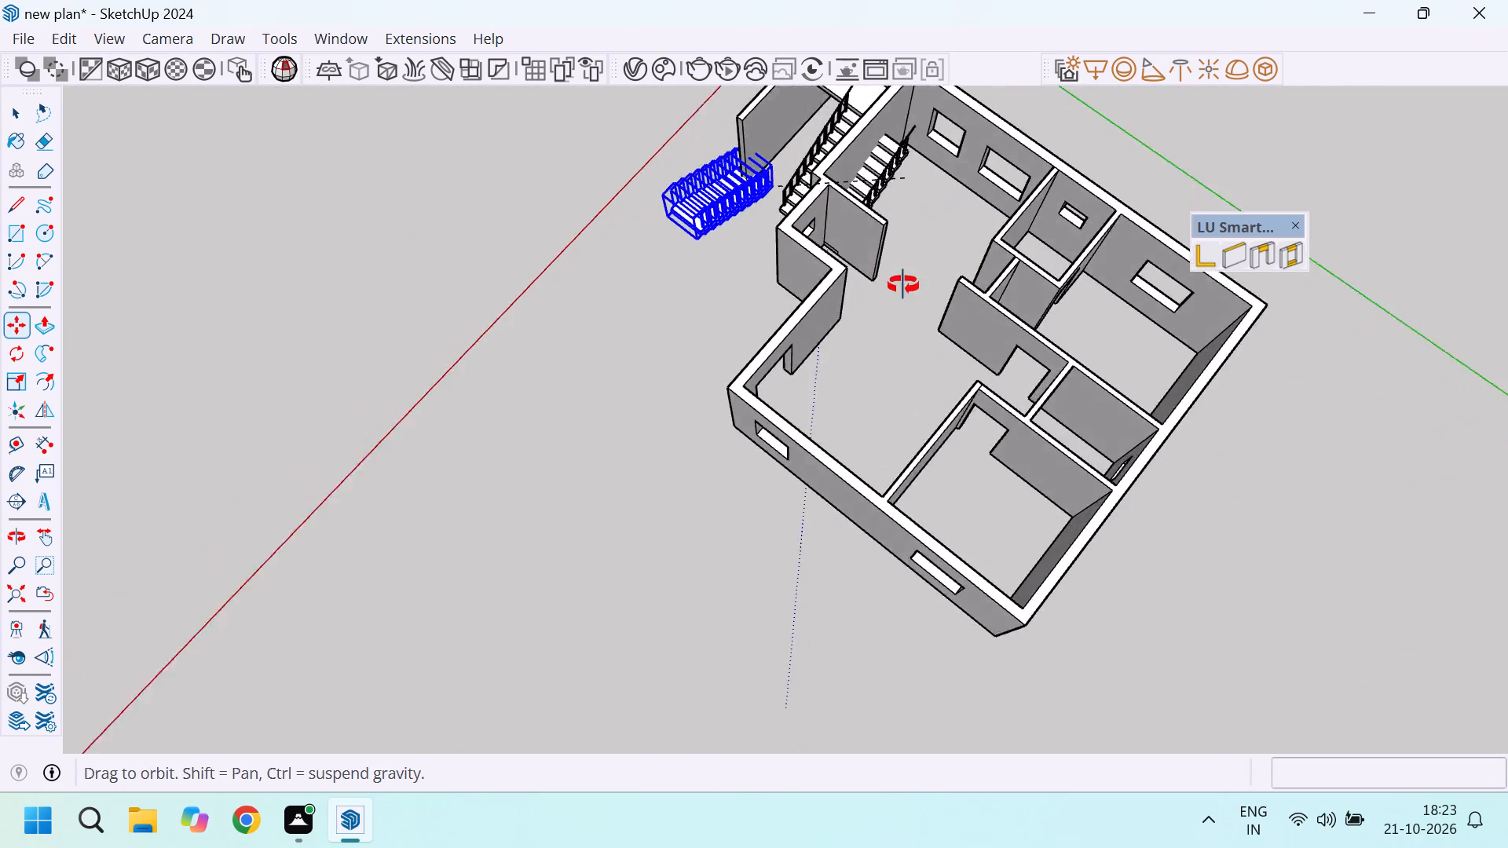
middle_click_drag(903, 285, 908, 291)
scroll(796, 93, "up", 12)
scroll(772, 245, "up", 2)
scroll(745, 378, "down", 13)
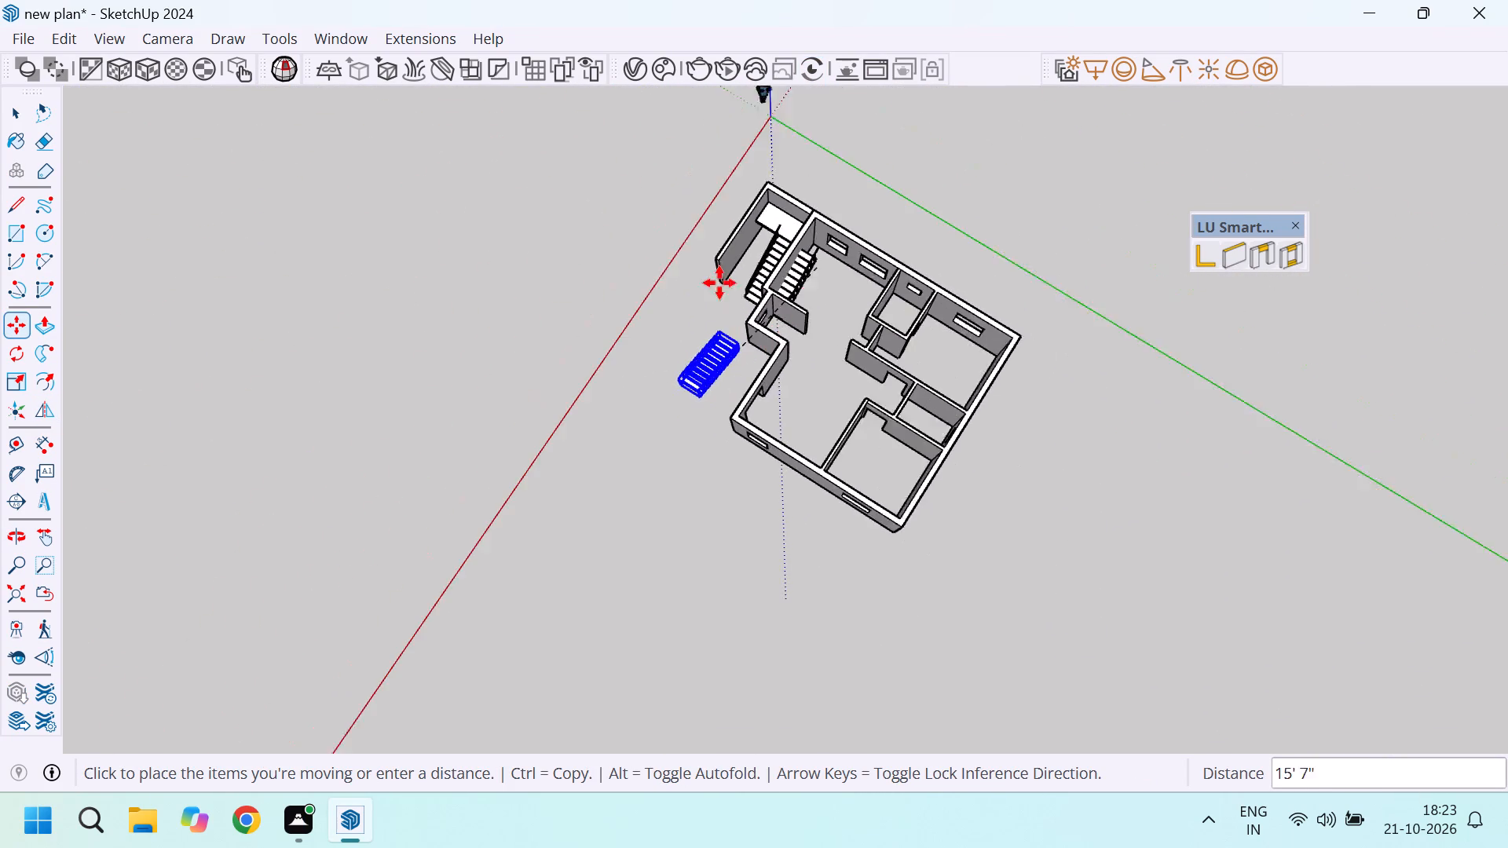
scroll(702, 176, "up", 20)
scroll(702, 176, "up", 20)
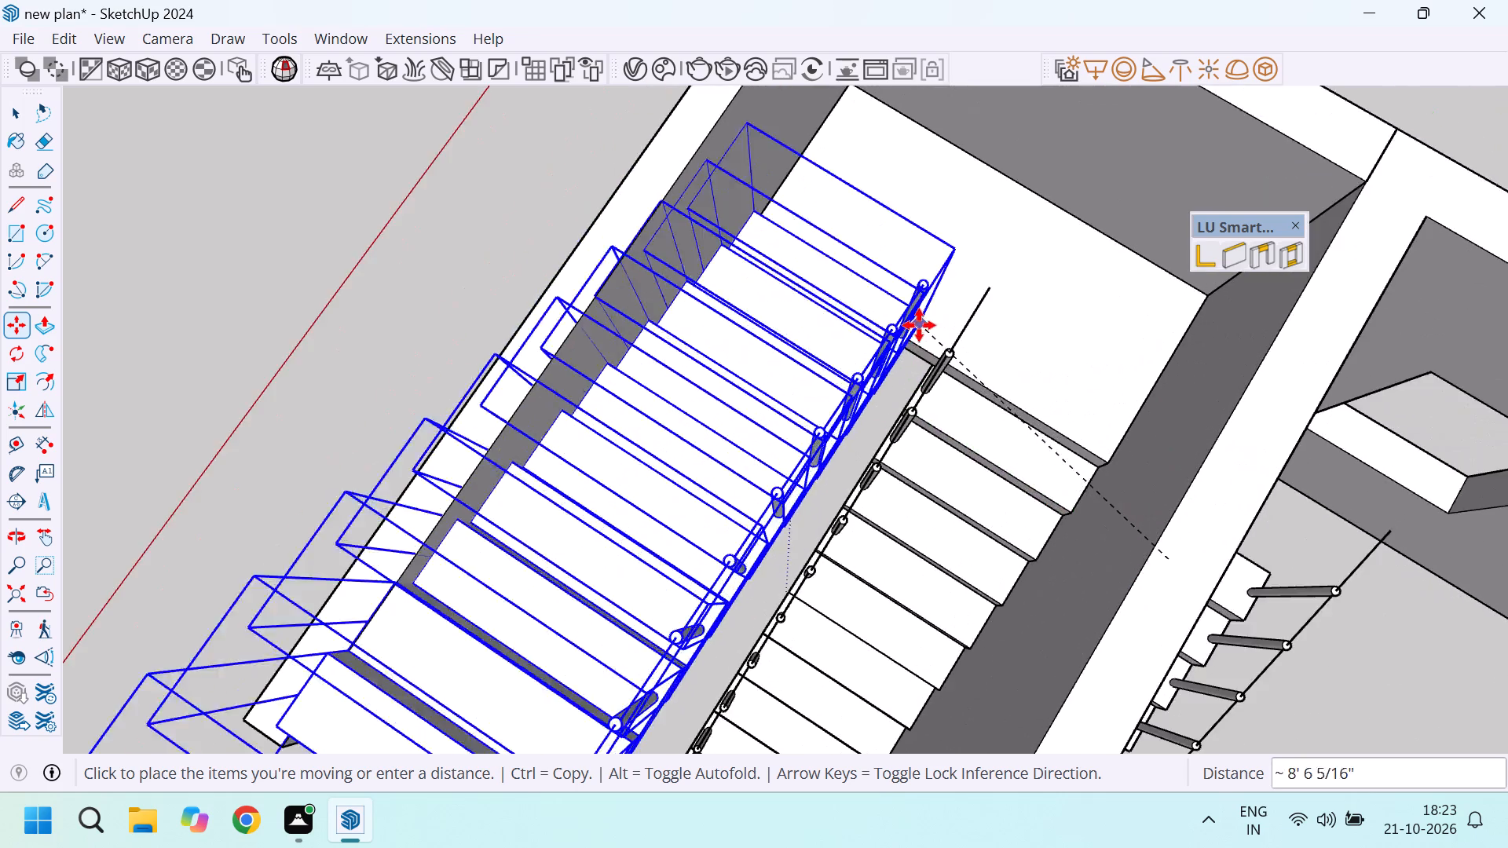
scroll(919, 325, "up", 12)
scroll(943, 384, "up", 6)
scroll(920, 371, "down", 6)
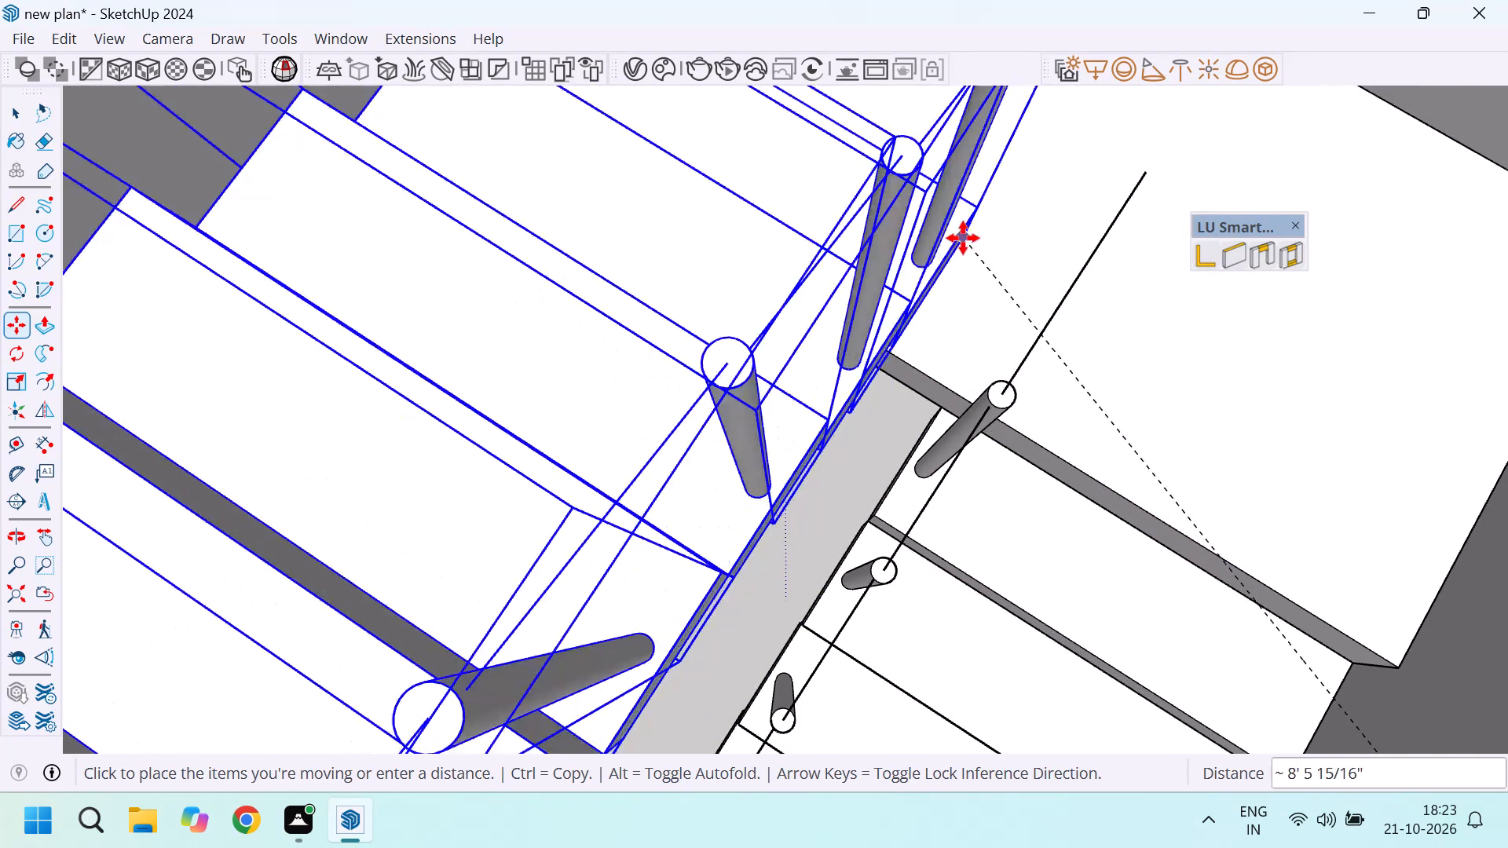
scroll(960, 242, "down", 17)
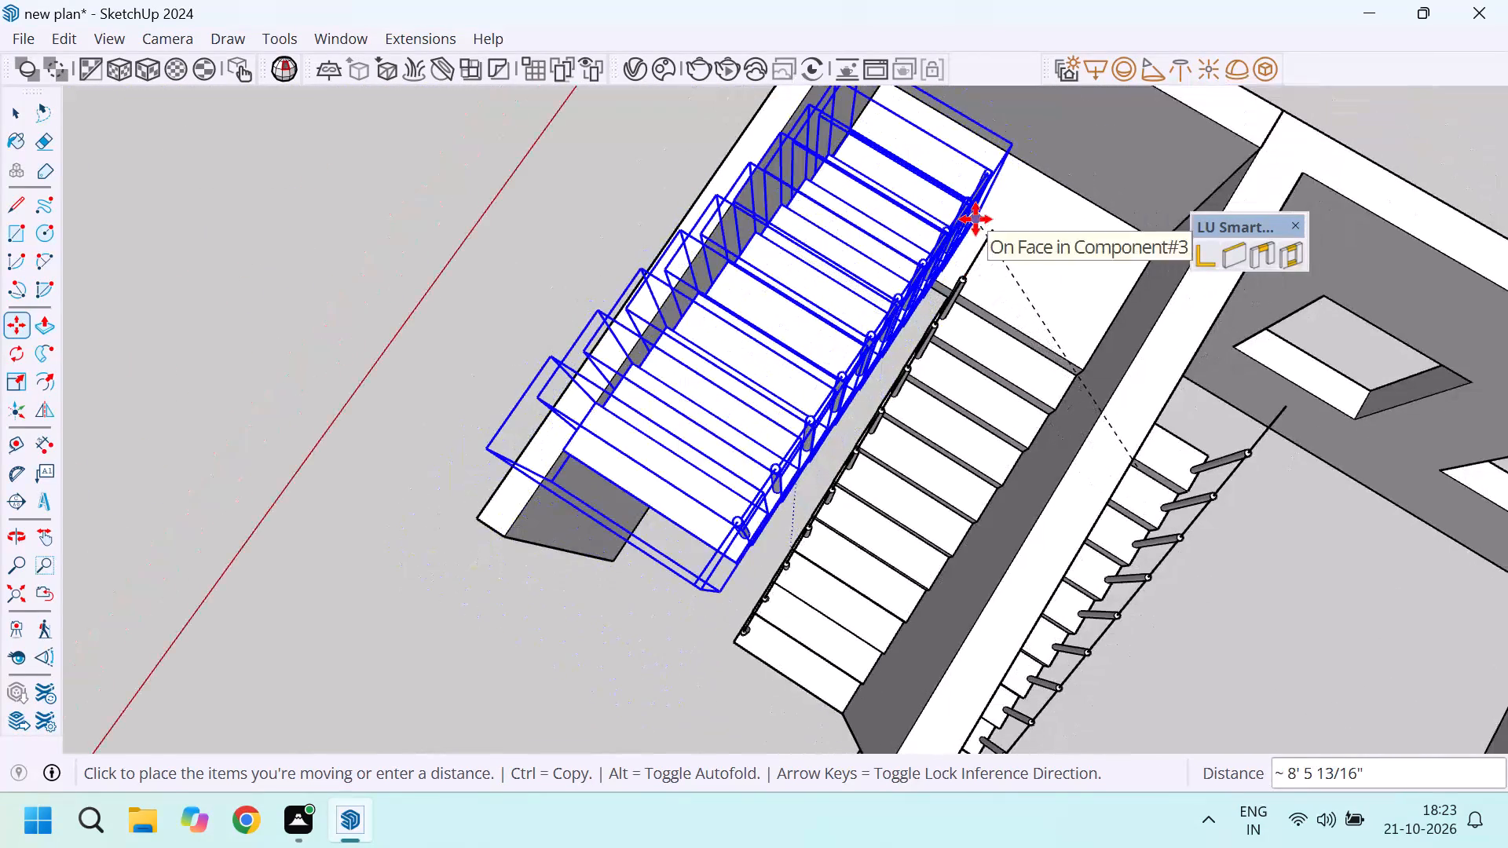
left_click(975, 219)
Move the flight about 1' 9 11/16" lengthwise, aligning its top step's outer corner with the end corner of the porch side wall.
scroll(1035, 168, "down", 5)
scroll(716, 411, "up", 1)
middle_click_drag(716, 411, 825, 271)
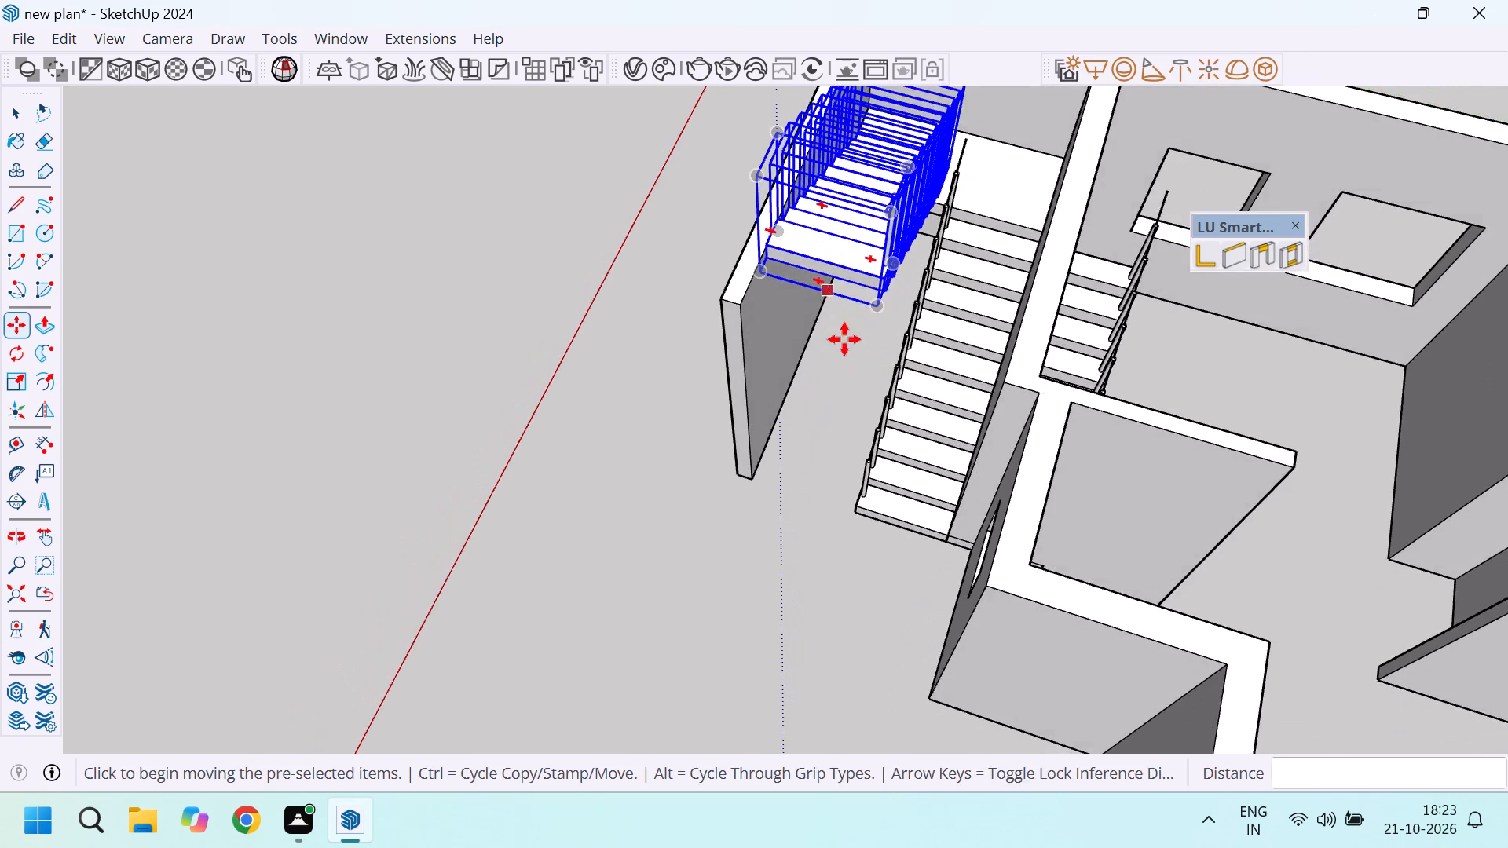
scroll(850, 349, "up", 6)
scroll(722, 221, "up", 5)
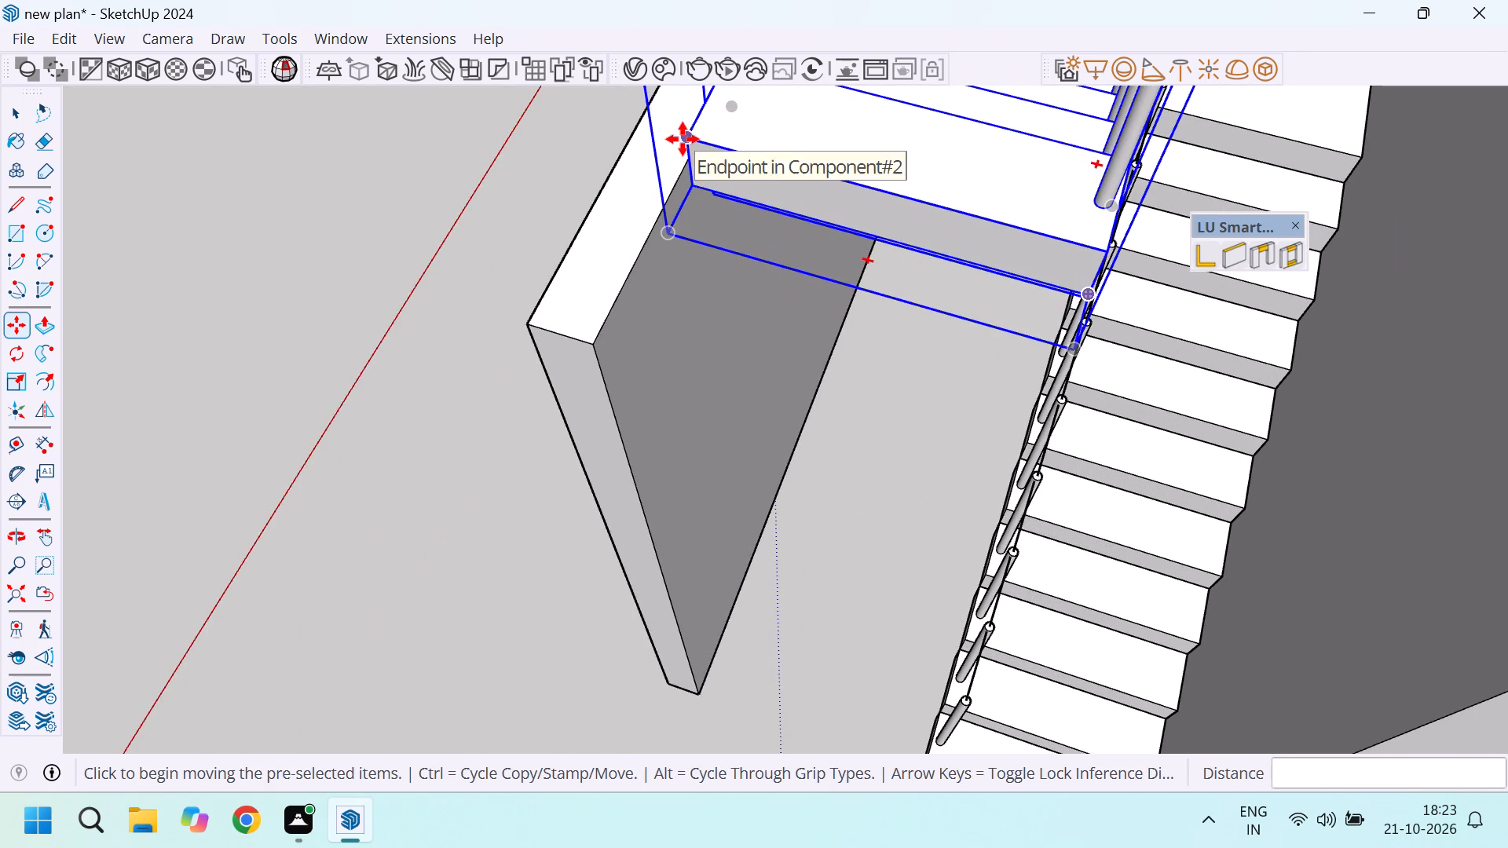
left_click(683, 139)
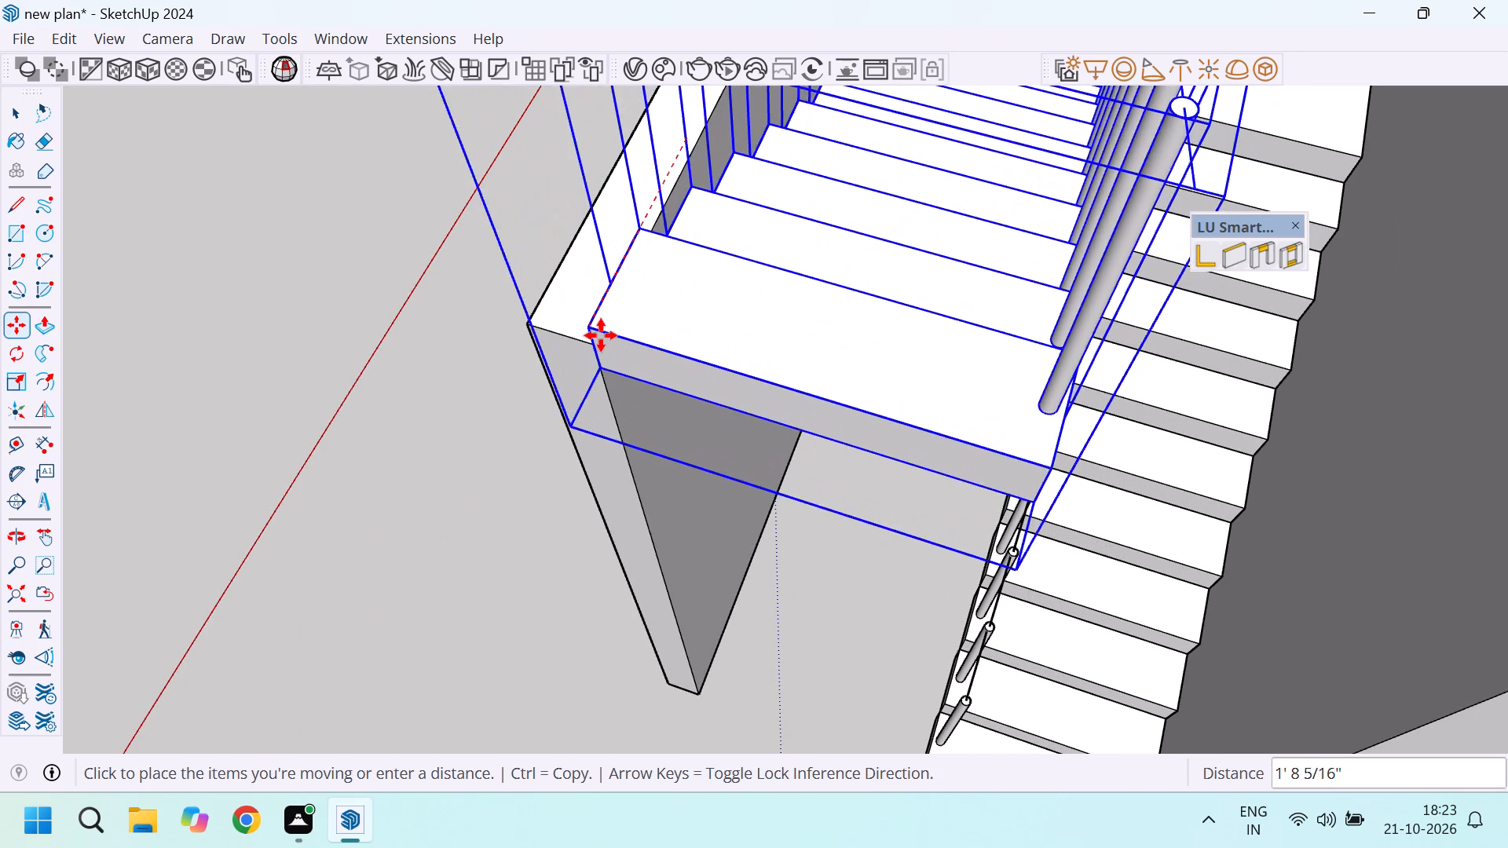
scroll(591, 345, "up", 14)
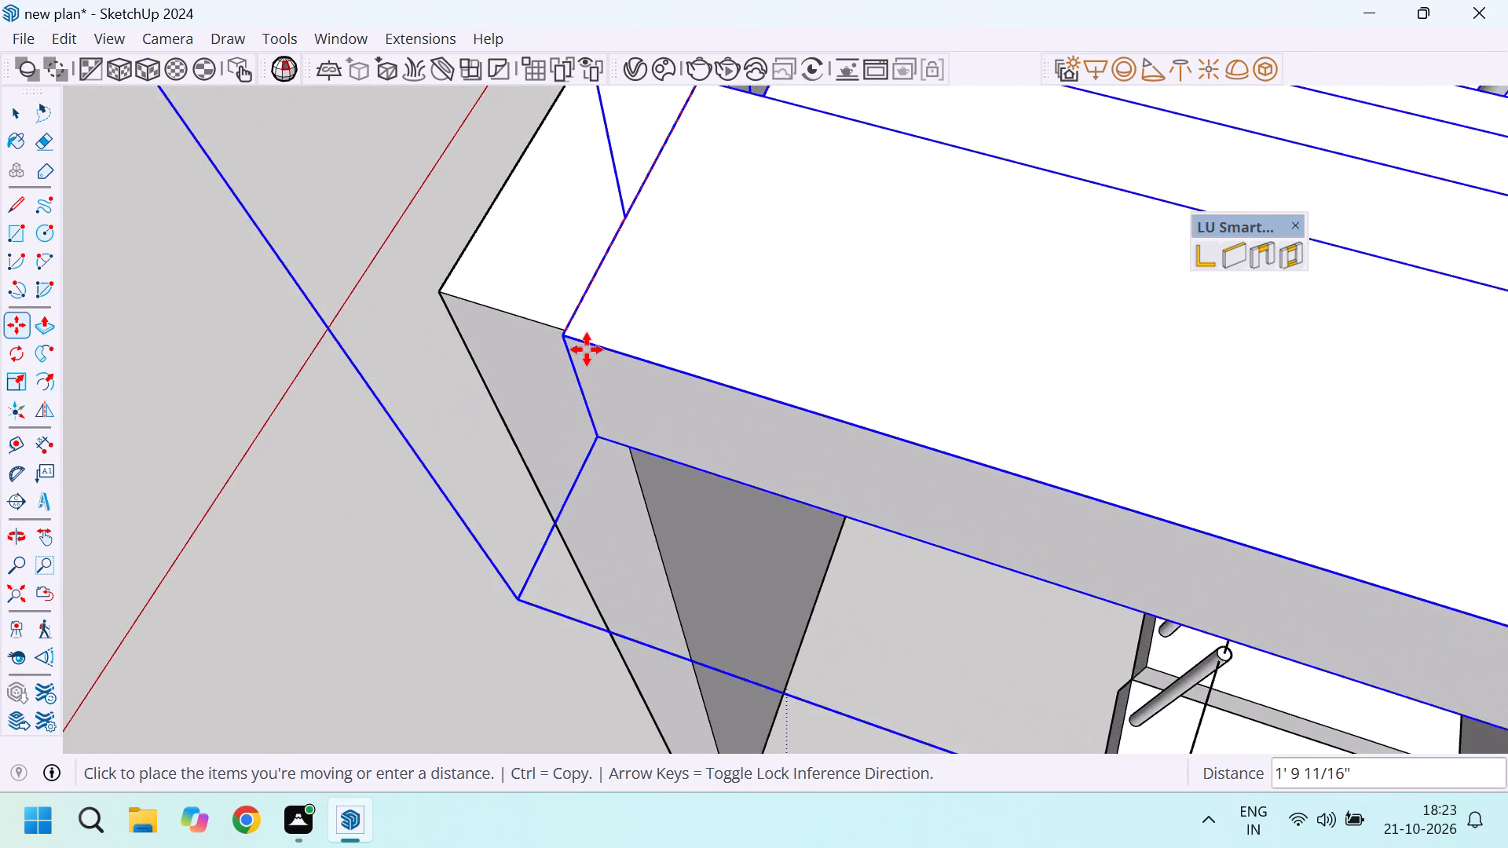
scroll(587, 349, "up", 4)
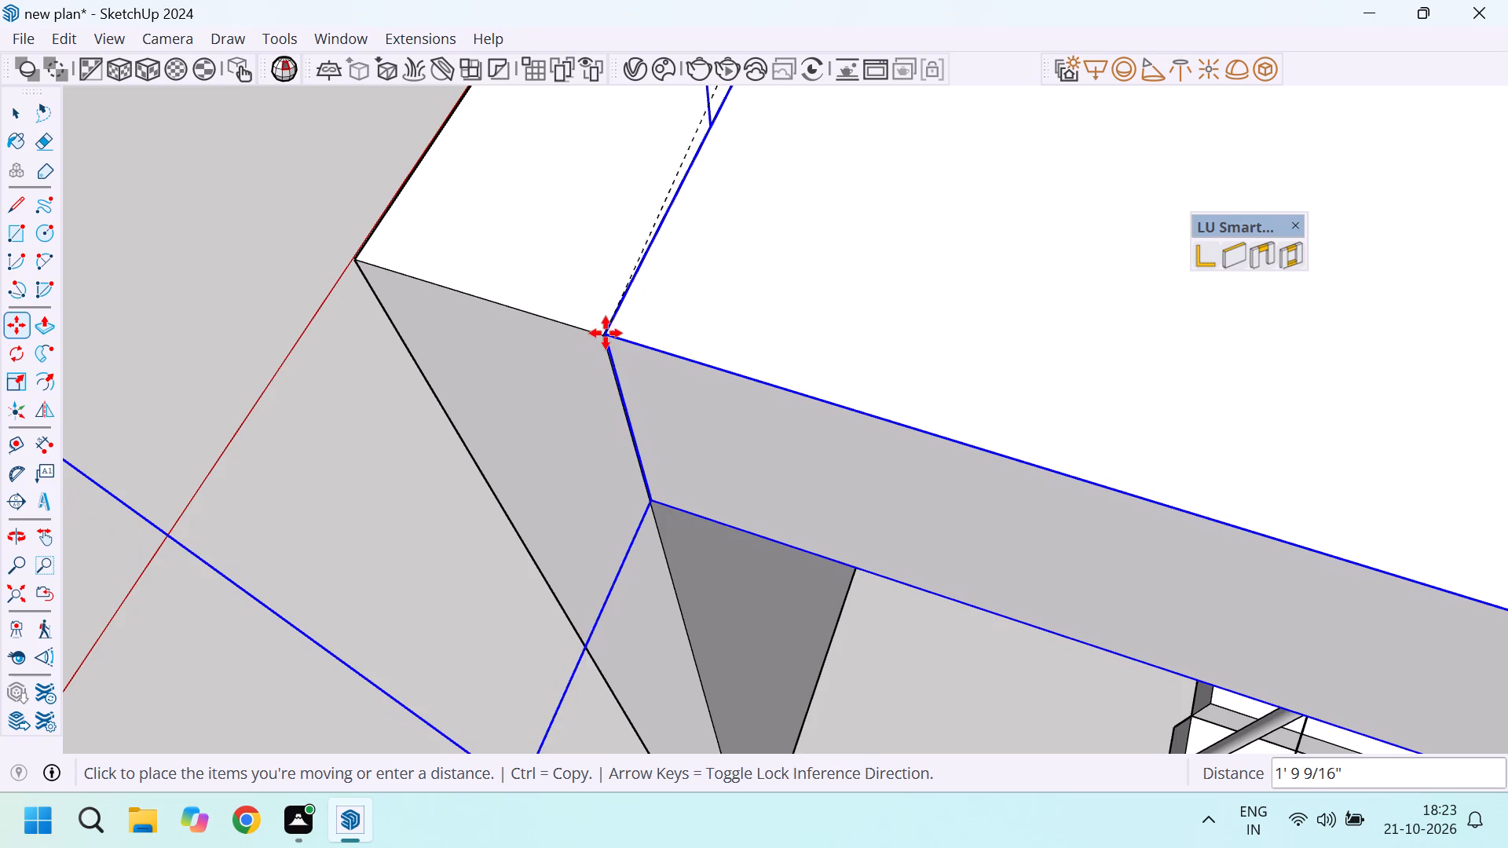
scroll(618, 332, "down", 7)
scroll(618, 333, "up", 16)
middle_click_drag(583, 329, 535, 317)
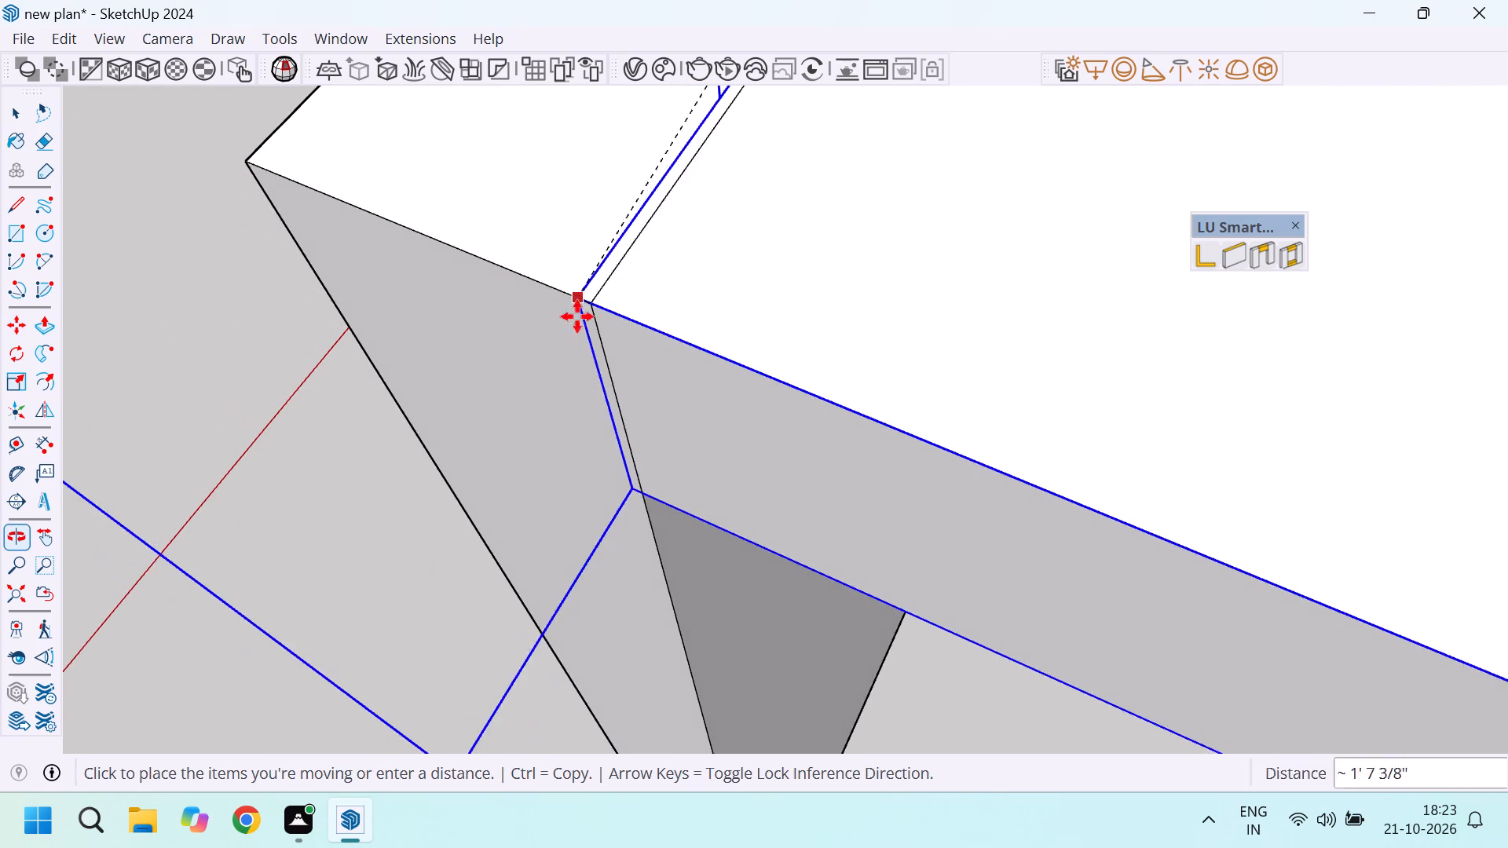
scroll(591, 299, "up", 9)
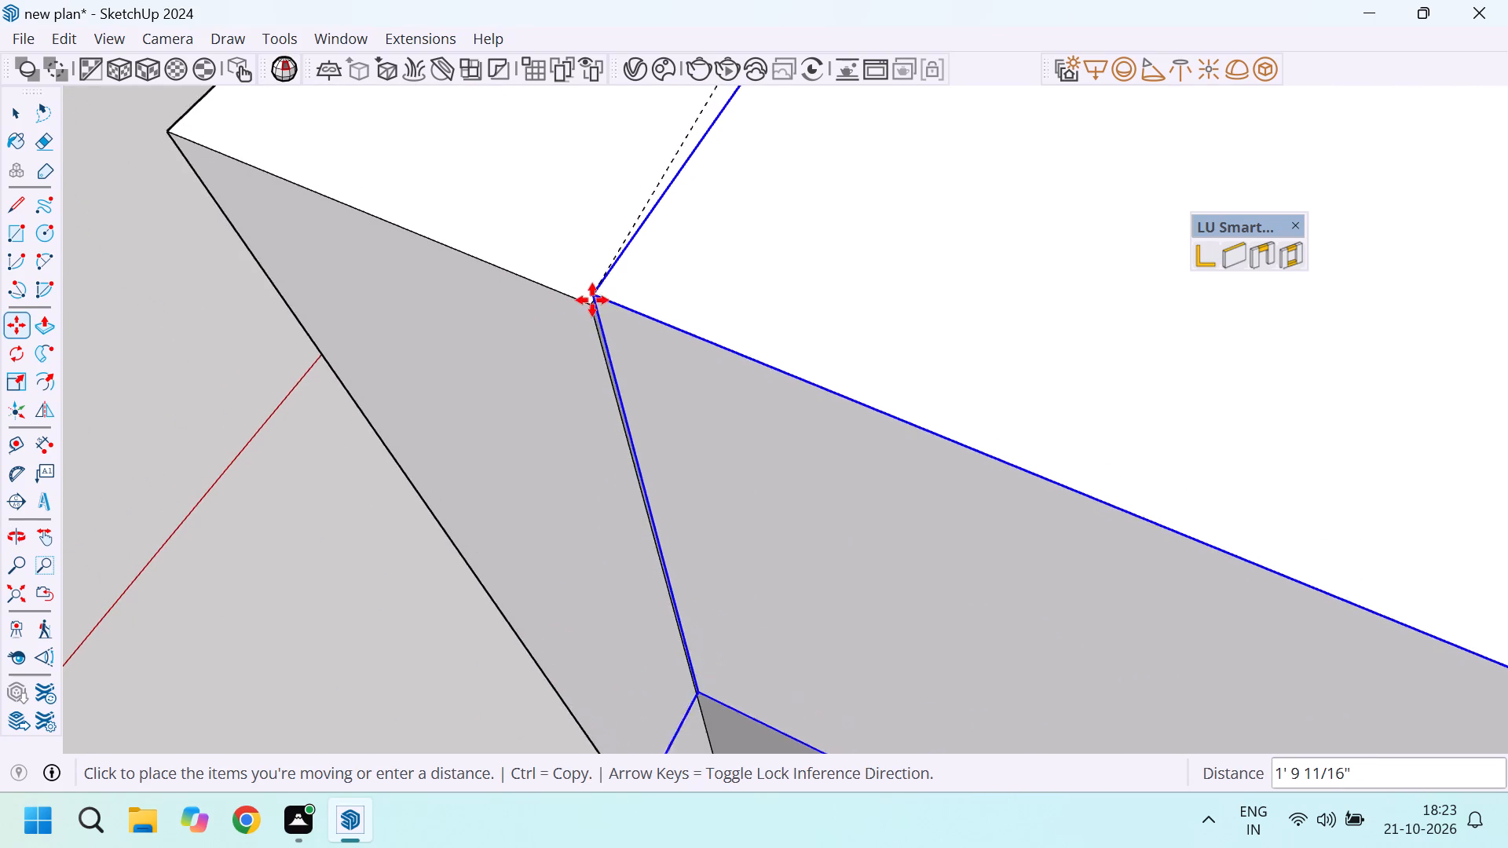
scroll(592, 300, "up", 6)
left_click(592, 312)
scroll(495, 264, "down", 15)
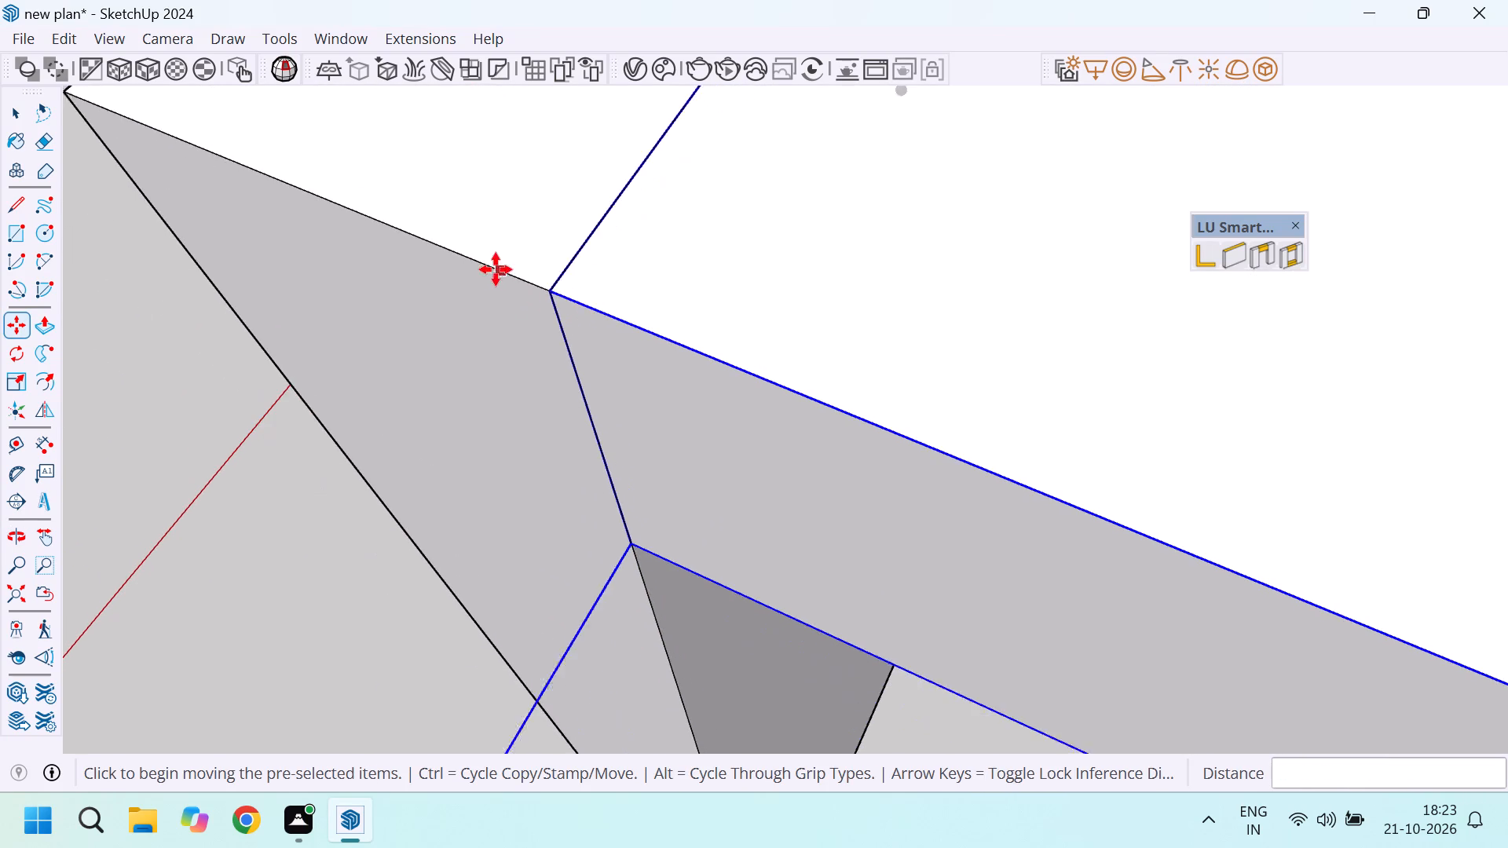
scroll(469, 258, "down", 8)
scroll(375, 172, "down", 20)
scroll(375, 172, "down", 12)
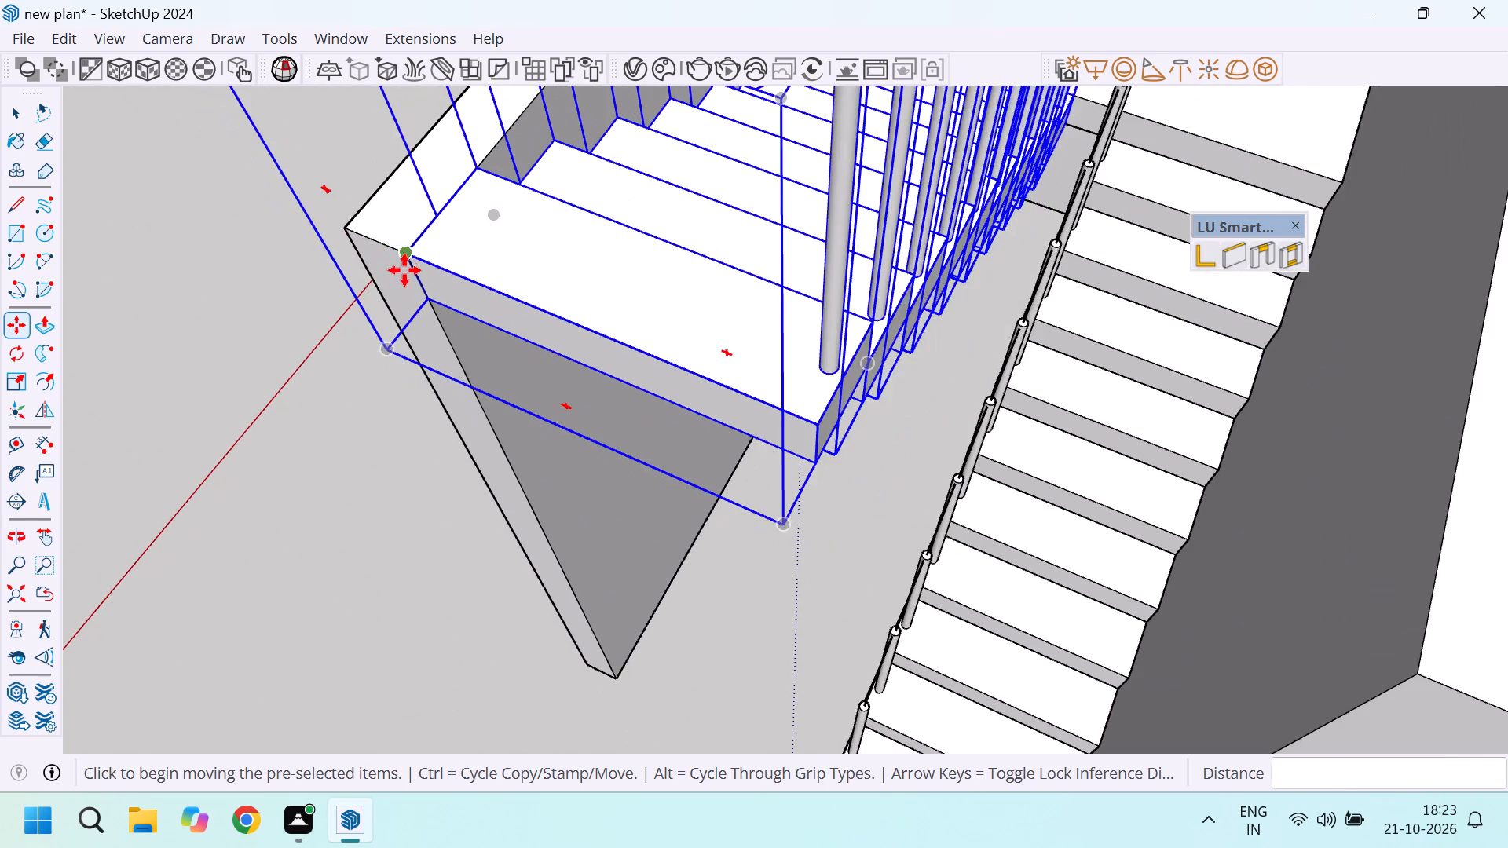
Examine how the moved flight meets the landing and the lower flight's handrail.
scroll(404, 270, "down", 13)
middle_click_drag(749, 133, 578, 192)
scroll(1005, 159, "up", 10)
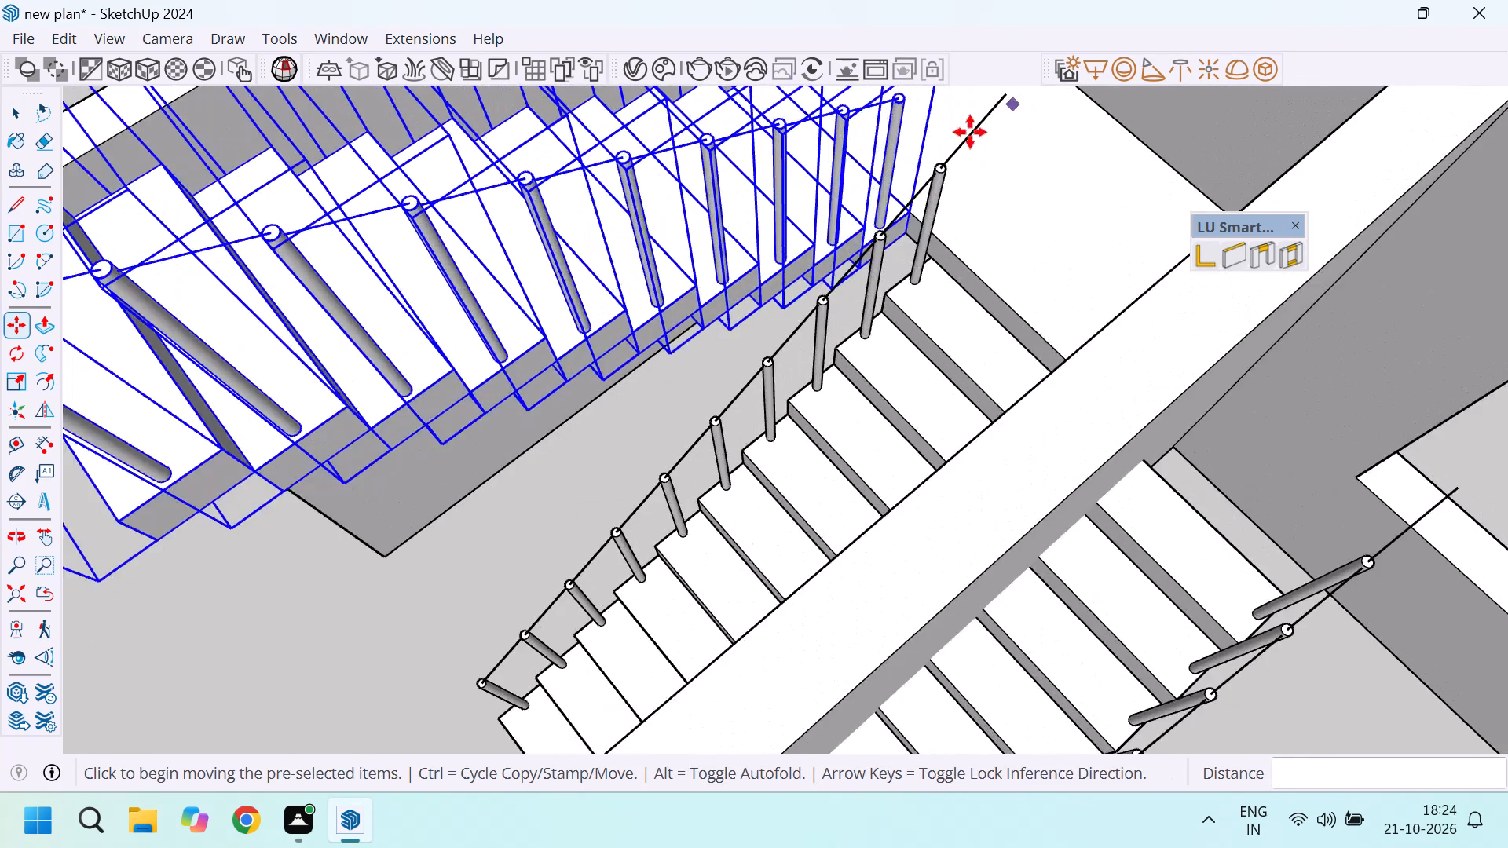
scroll(970, 132, "up", 2)
scroll(788, 287, "down", 5)
scroll(844, 185, "down", 5)
scroll(944, 177, "up", 9)
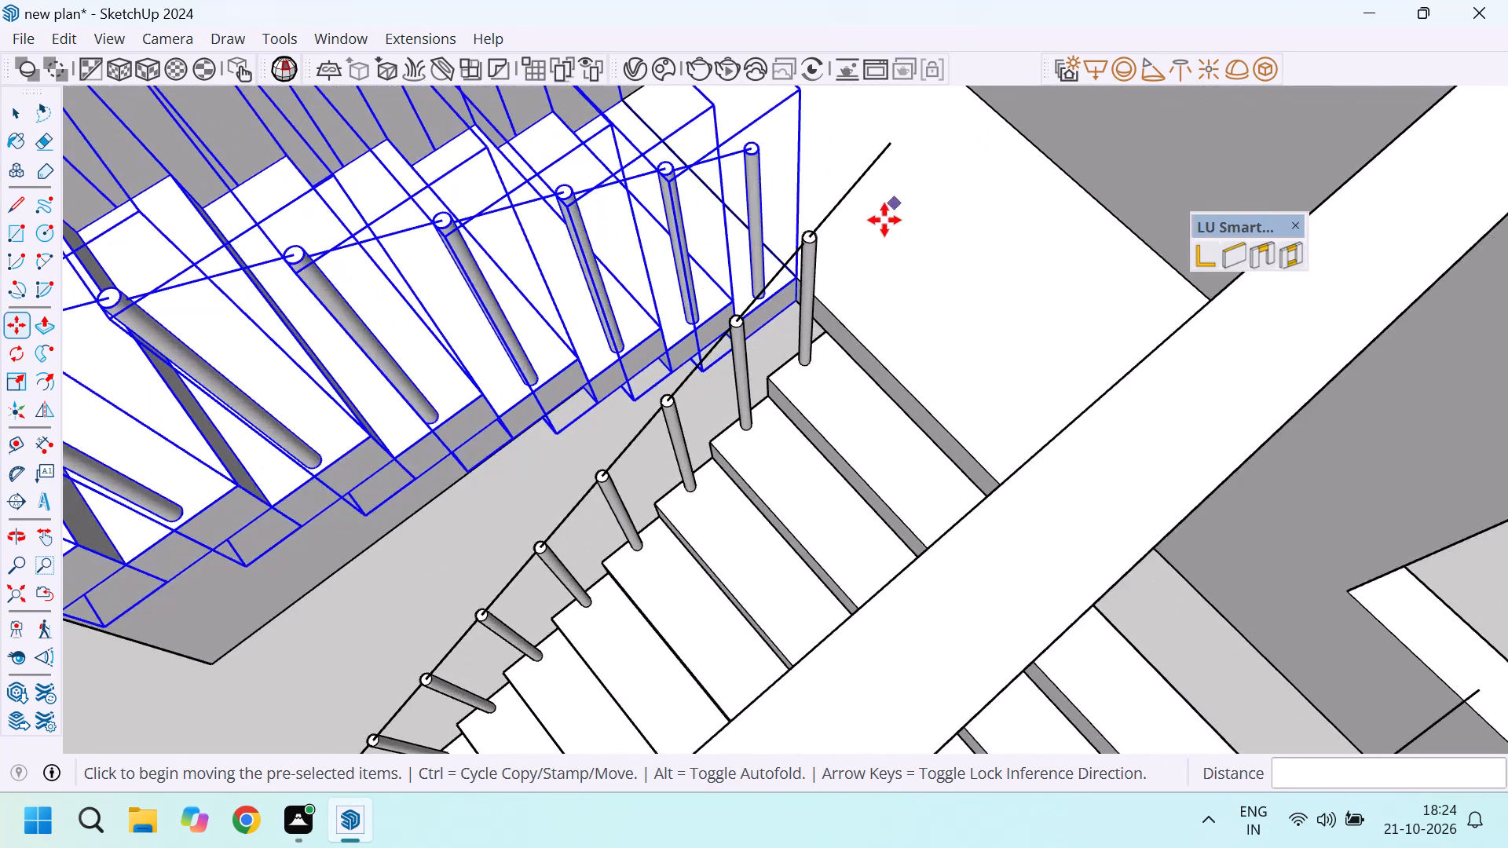
middle_click_drag(881, 225, 679, 259)
scroll(954, 203, "down", 11)
scroll(925, 217, "up", 4)
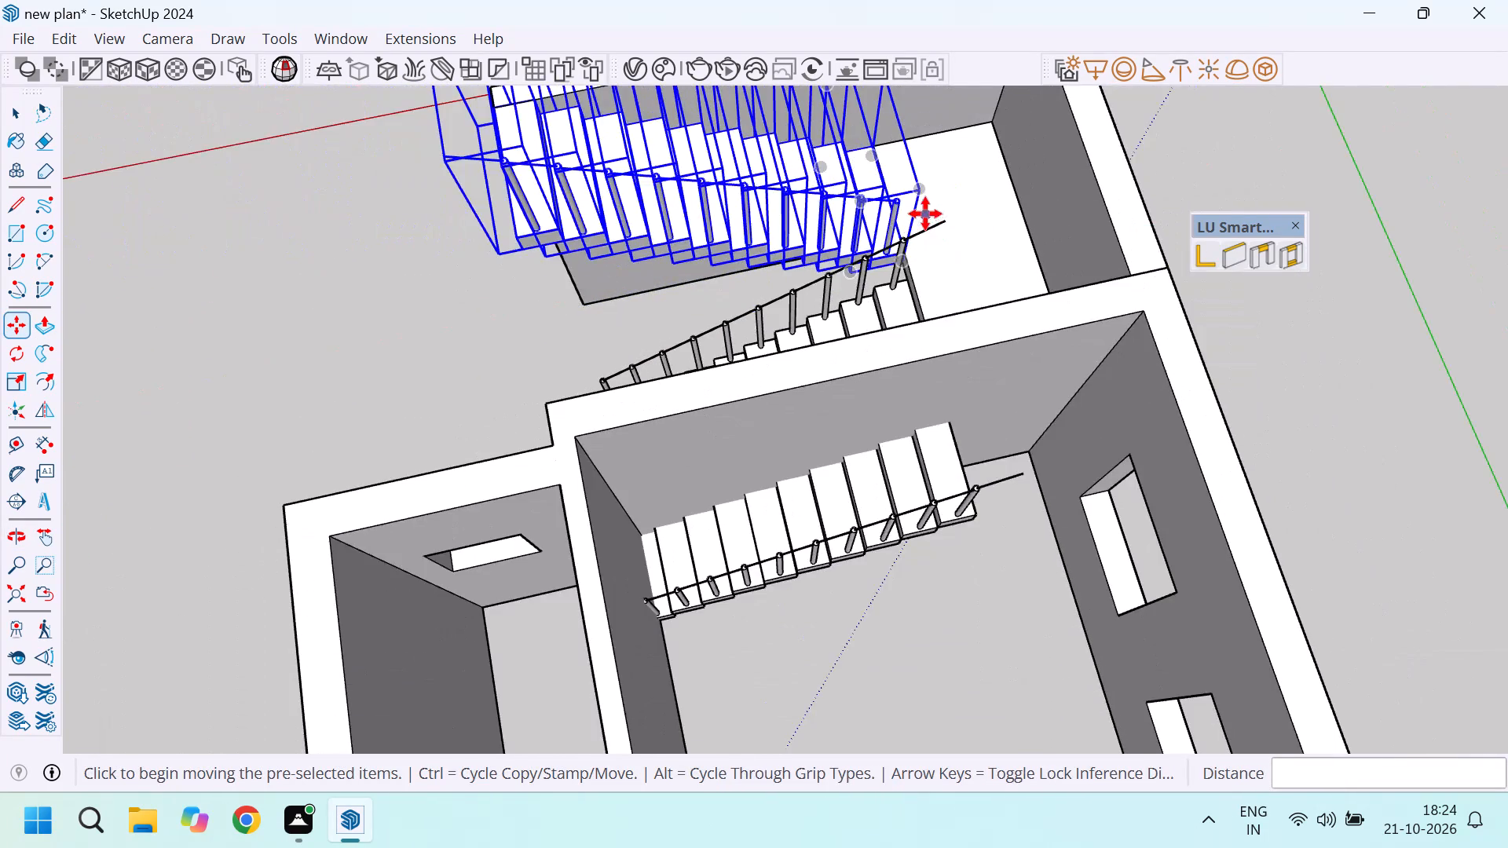
scroll(925, 214, "up", 15)
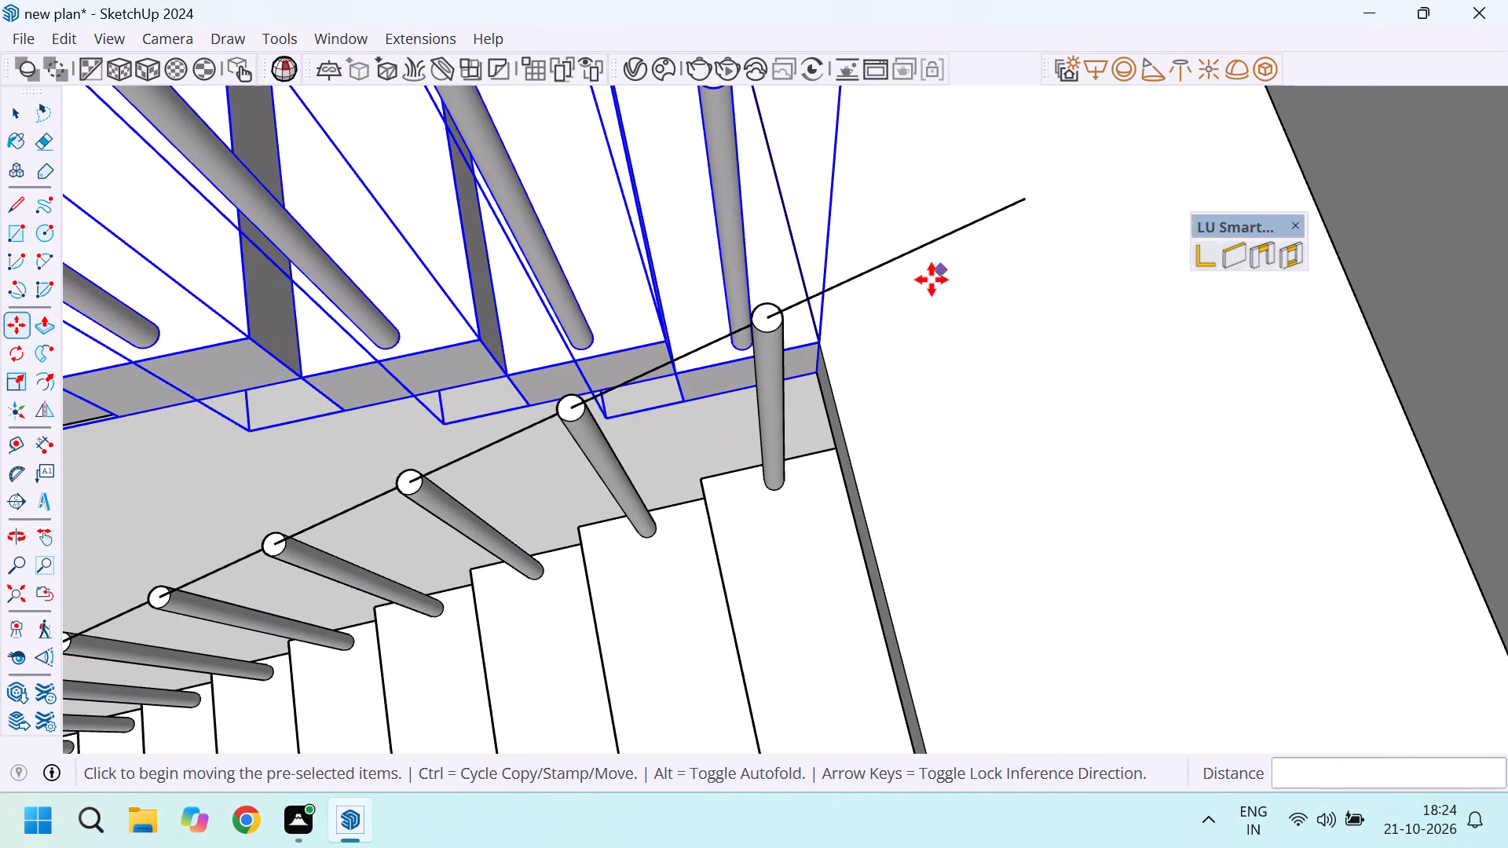
key("space")
scroll(792, 313, "down", 8)
middle_click_drag(844, 345, 598, 243)
scroll(833, 240, "up", 5)
scroll(884, 294, "up", 4)
scroll(899, 341, "down", 9)
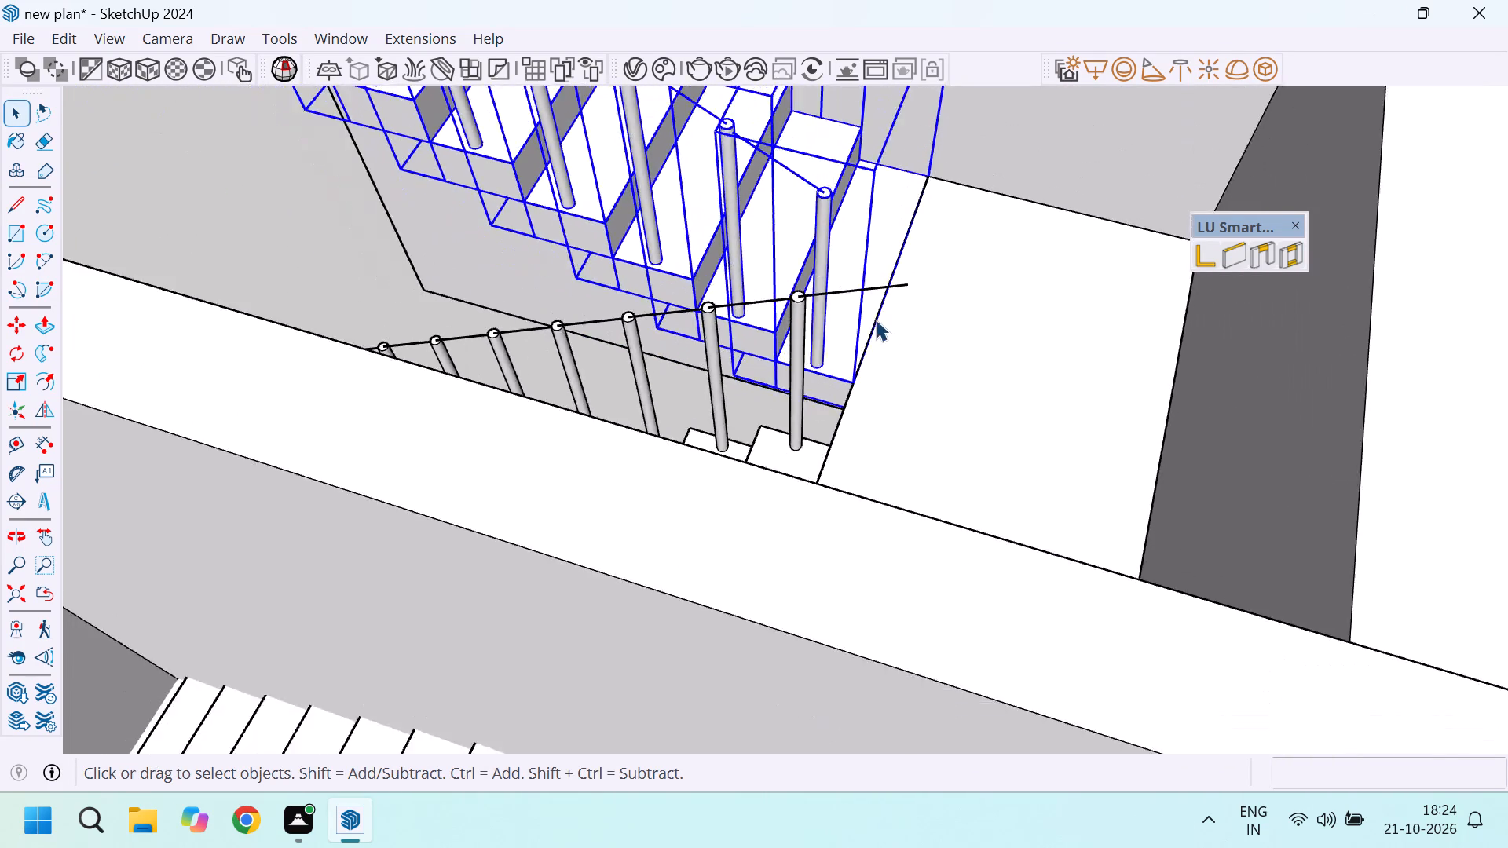
scroll(873, 319, "up", 8)
scroll(883, 367, "down", 11)
scroll(845, 398, "up", 4)
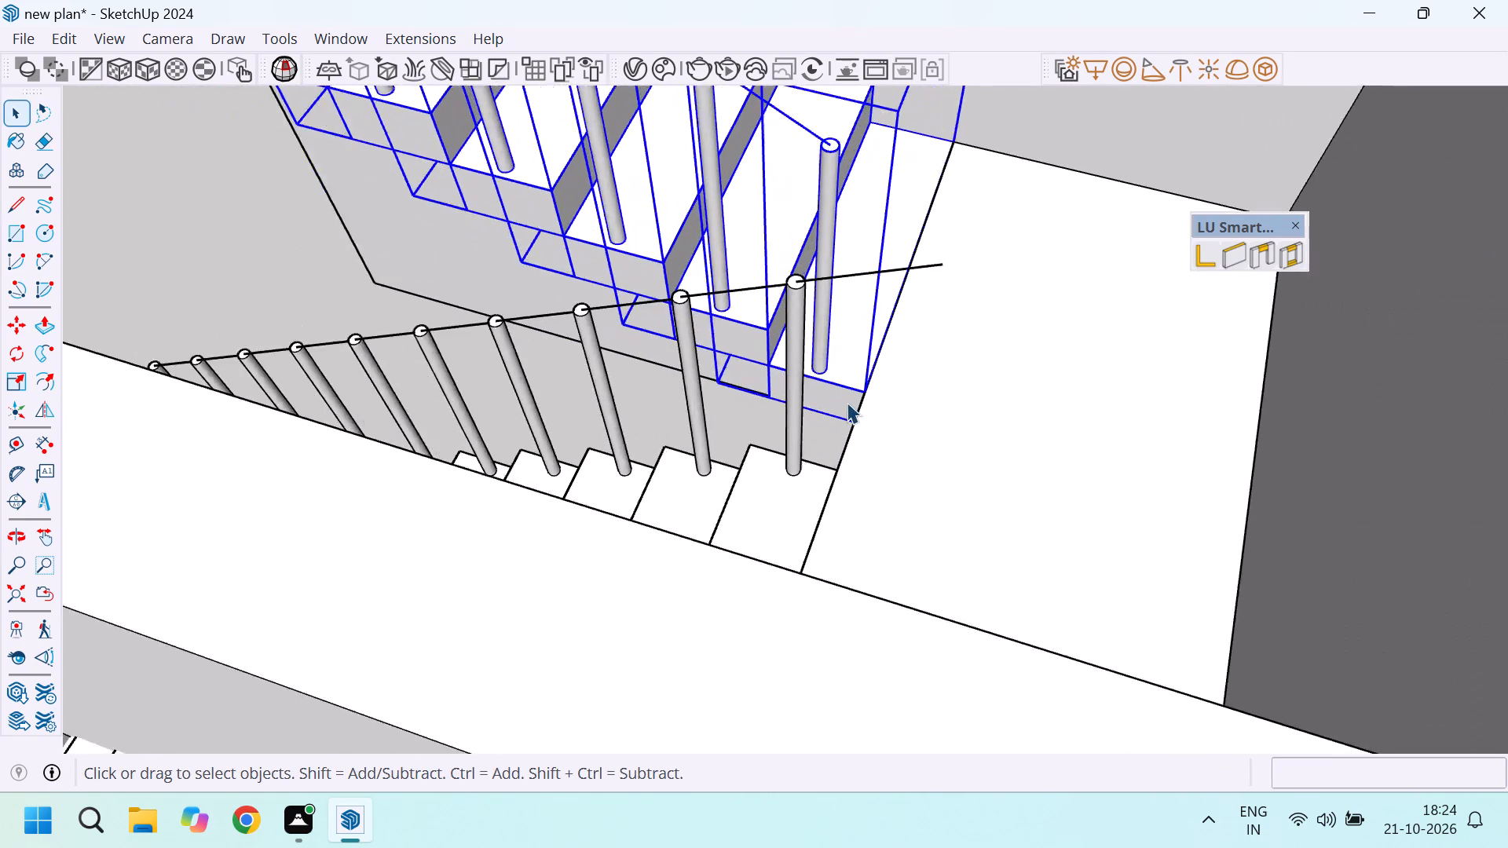
Raise the flight about 5 1/2", bringing its lowest step's bottom corner up to the landing's top edge.
scroll(847, 402, "up", 8)
middle_click_drag(848, 418, 913, 368)
scroll(891, 373, "up", 8)
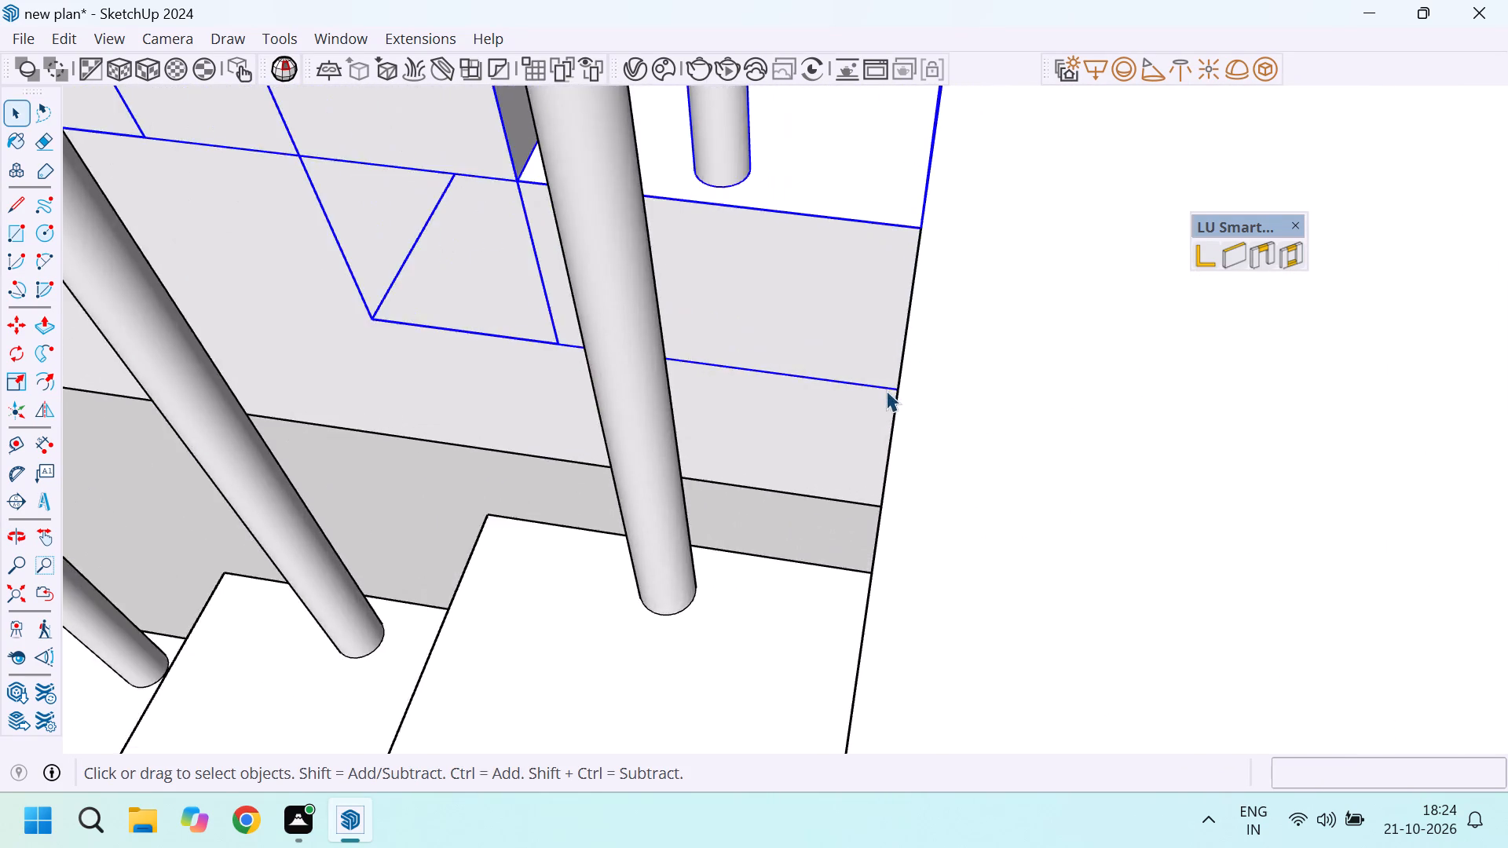
scroll(886, 390, "up", 4)
scroll(905, 390, "down", 10)
middle_click_drag(939, 389, 1116, 380)
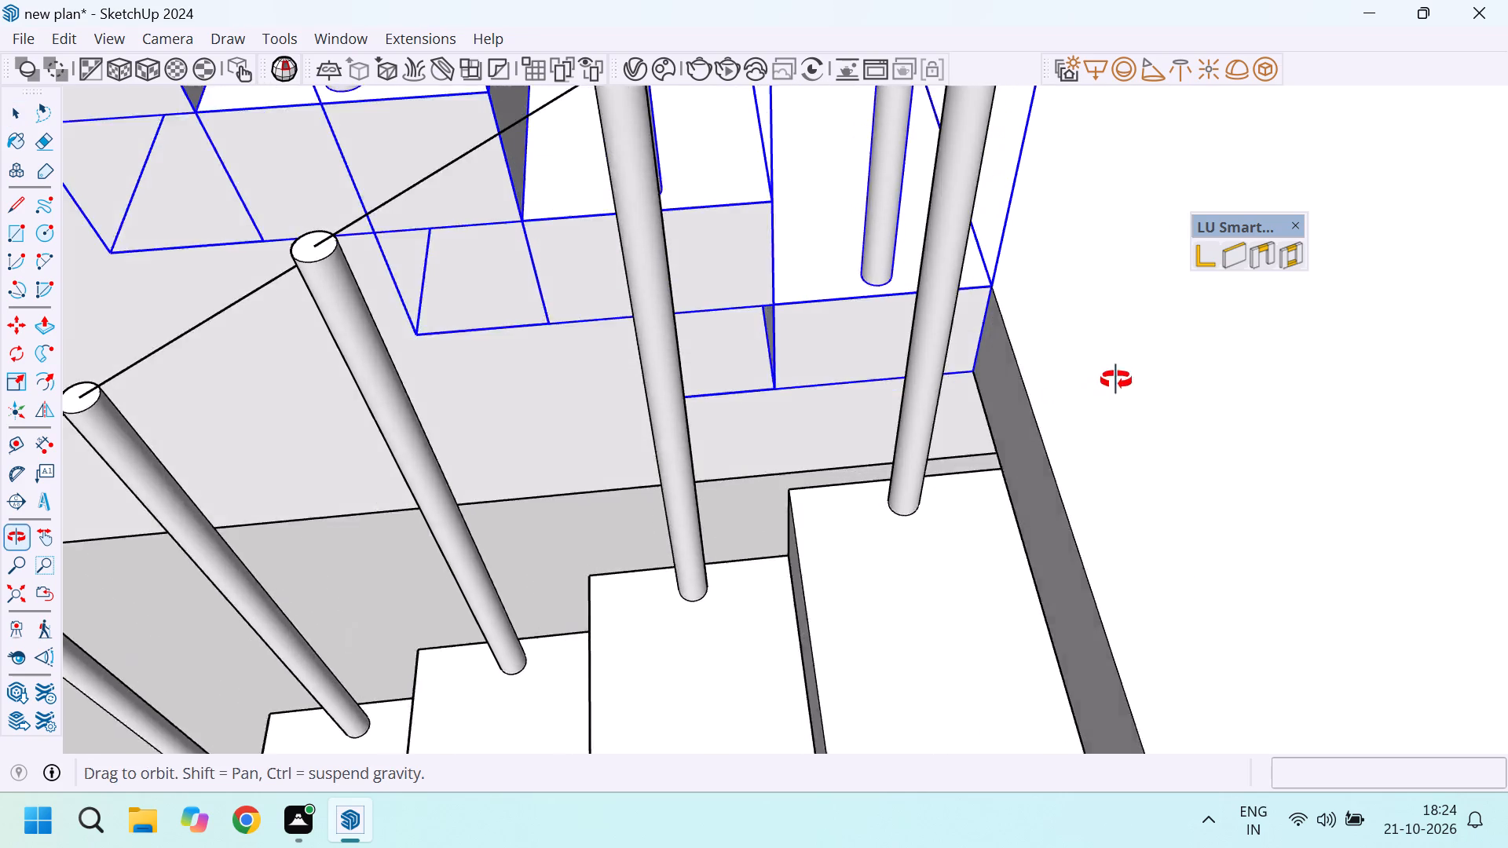
middle_click_drag(1116, 380, 1116, 378)
scroll(1001, 350, "up", 7)
middle_click_drag(981, 354, 952, 366)
middle_click_drag(952, 366, 862, 366)
middle_click_drag(833, 368, 909, 347)
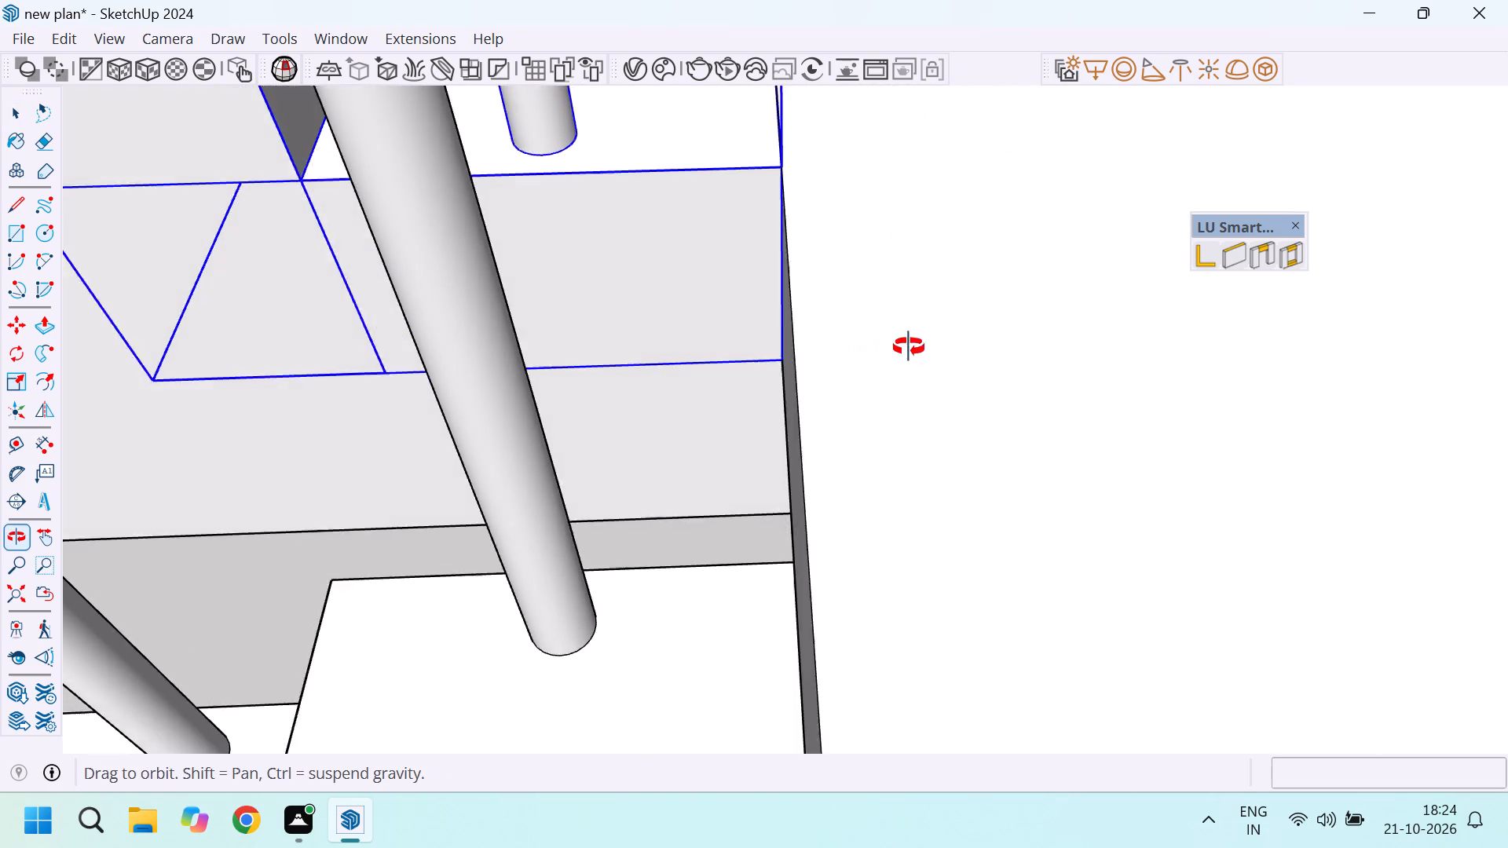
middle_click_drag(909, 347, 1006, 308)
scroll(760, 339, "up", 3)
key("m")
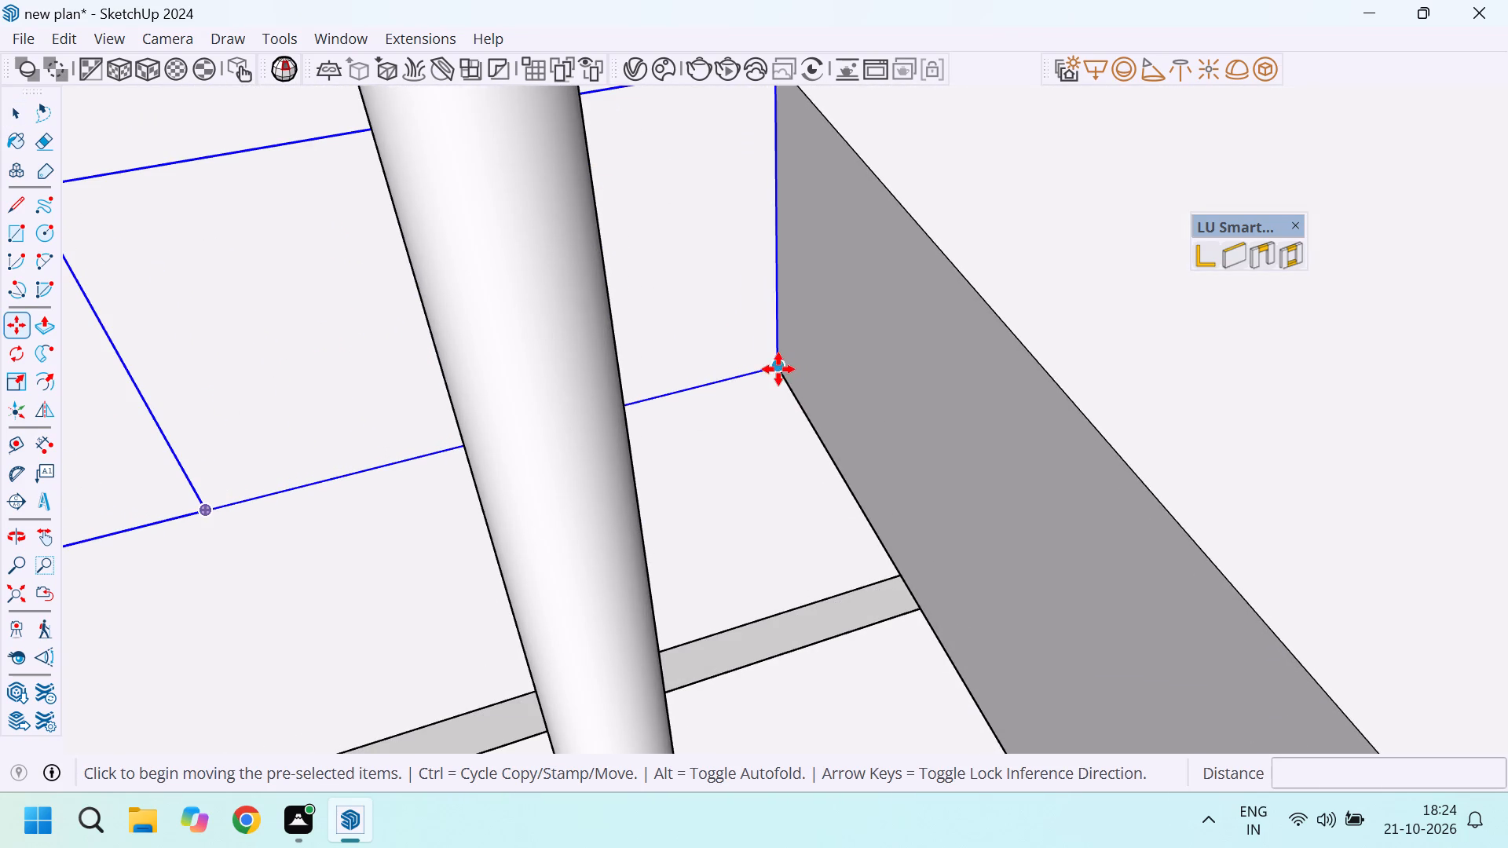
left_click(778, 369)
scroll(780, 342, "down", 6)
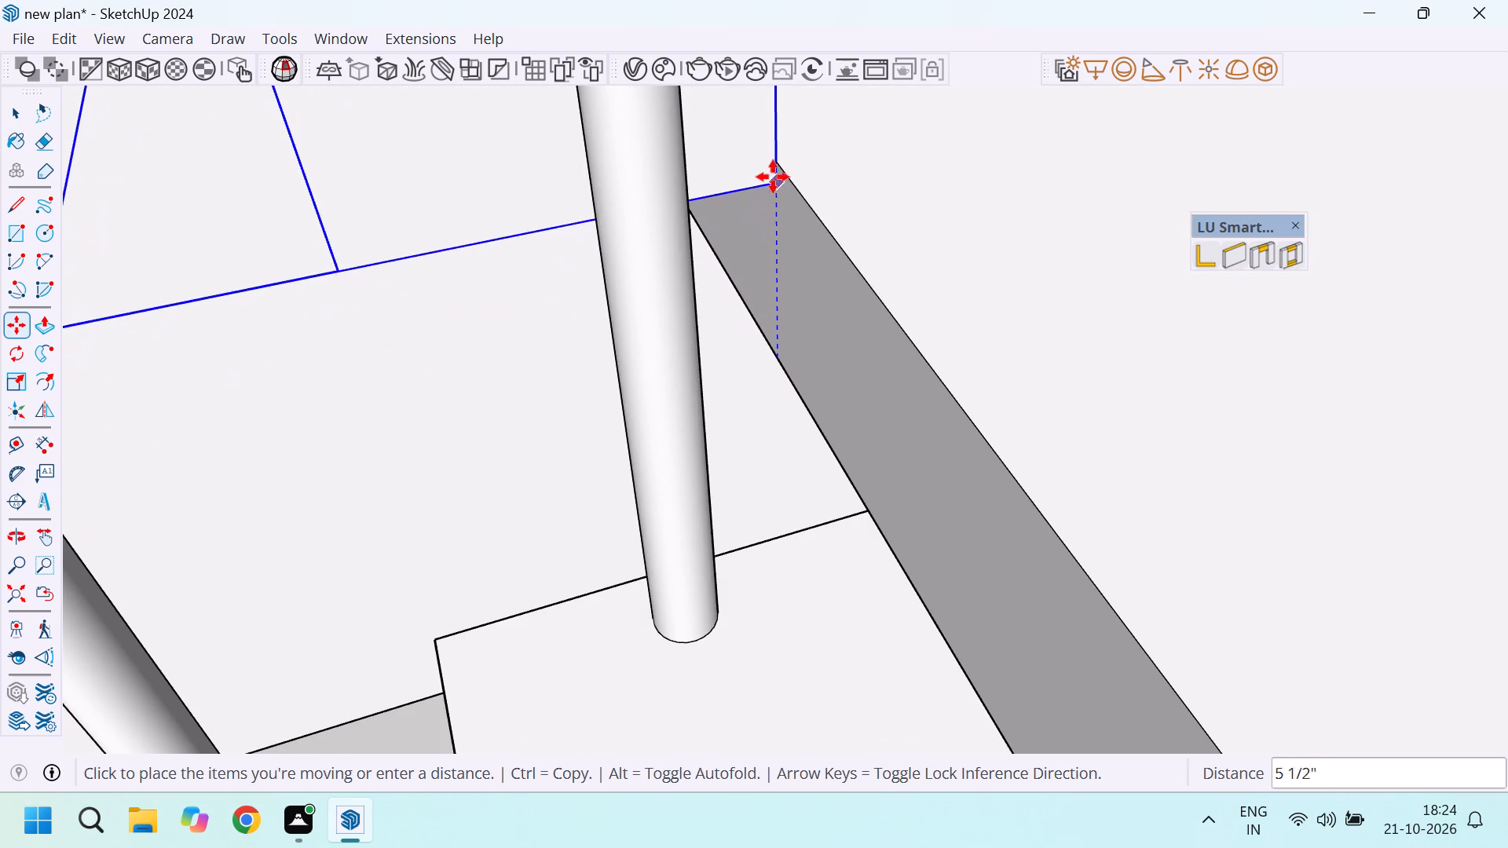
left_click(774, 166)
scroll(844, 305, "down", 6)
key("space")
Delete the topmost step of the raised flight together with its baluster.
scroll(854, 337, "down", 12)
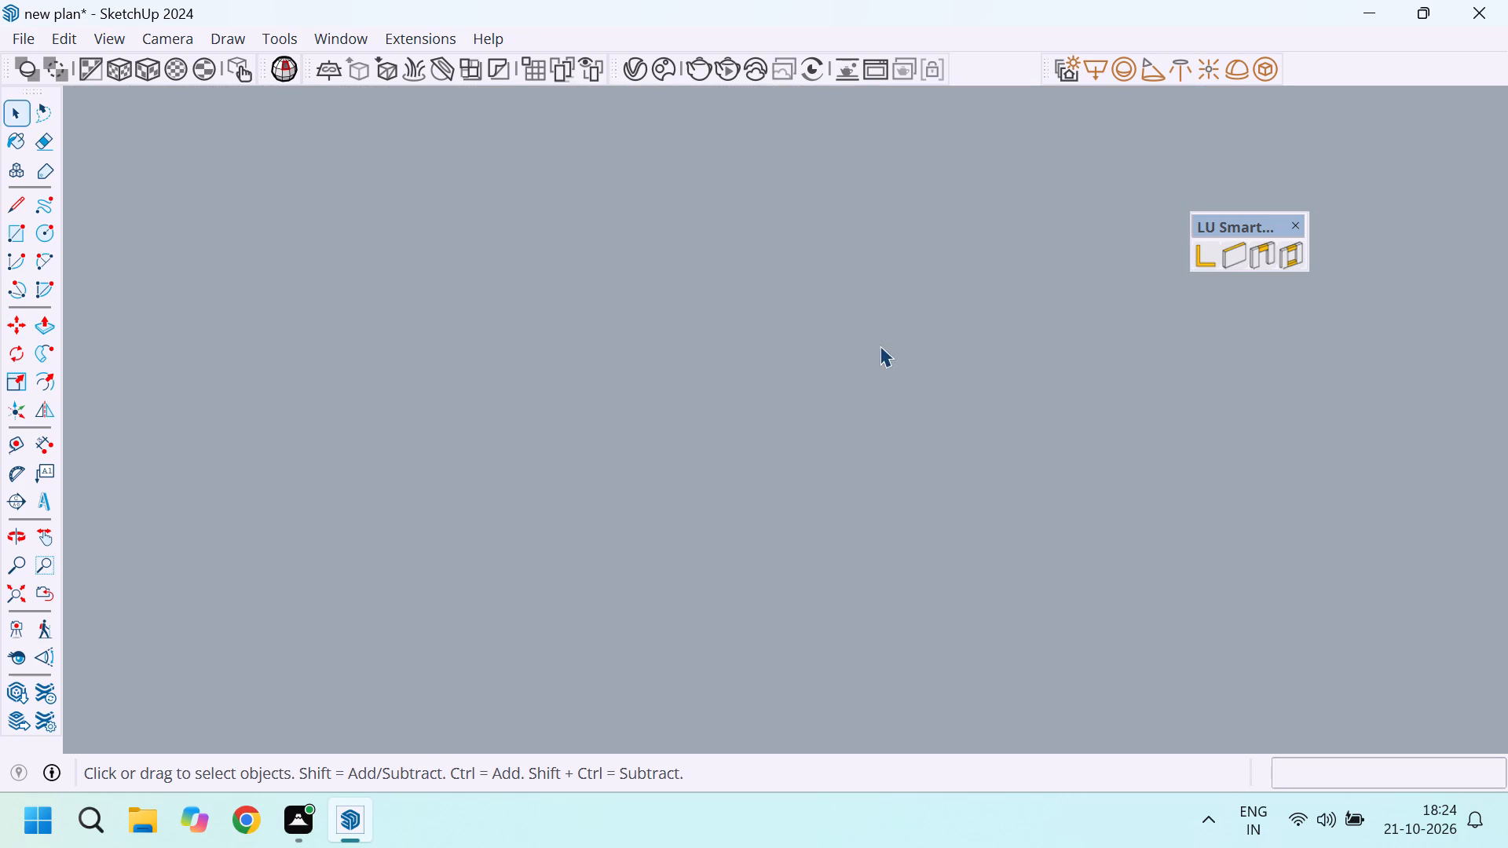
scroll(880, 345, "down", 20)
scroll(880, 345, "down", 20)
scroll(880, 345, "down", 5)
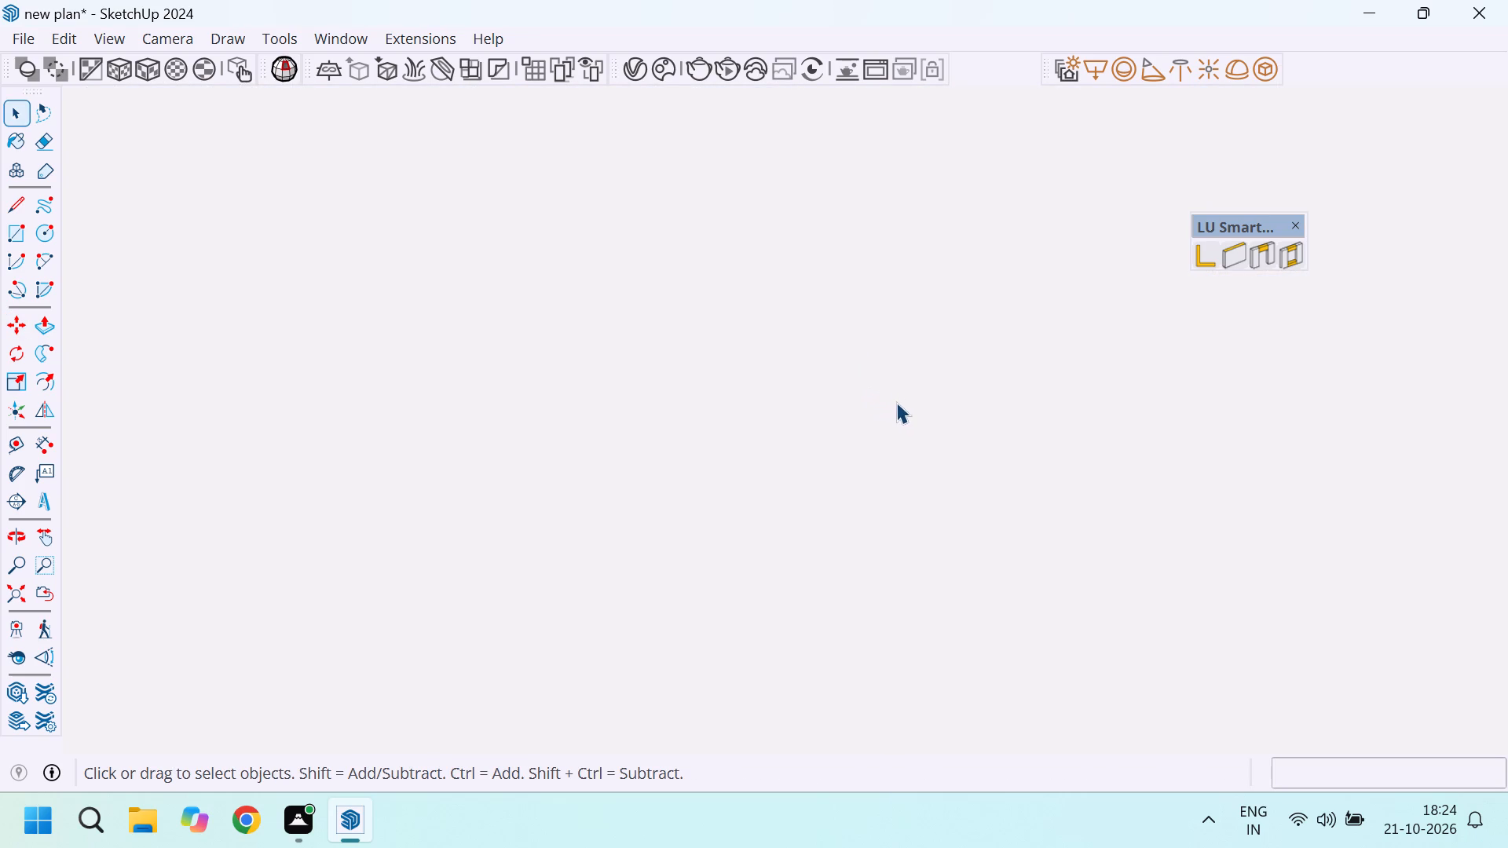
scroll(896, 402, "down", 20)
scroll(896, 402, "down", 20)
scroll(896, 402, "down", 4)
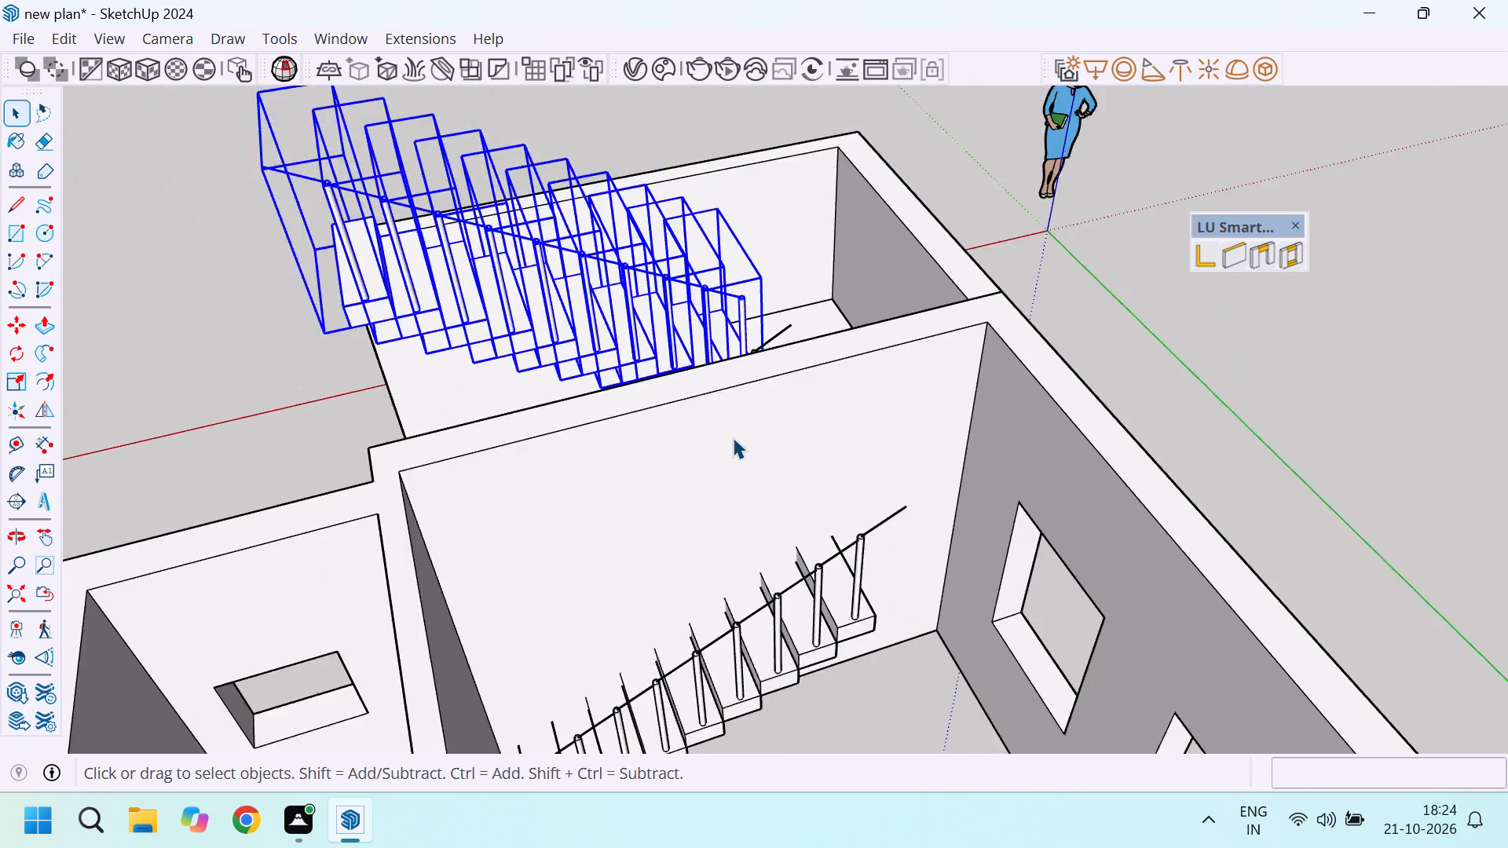
scroll(733, 437, "down", 3)
left_click(868, 166)
scroll(571, 306, "up", 6)
left_click(512, 367)
scroll(513, 367, "up", 3)
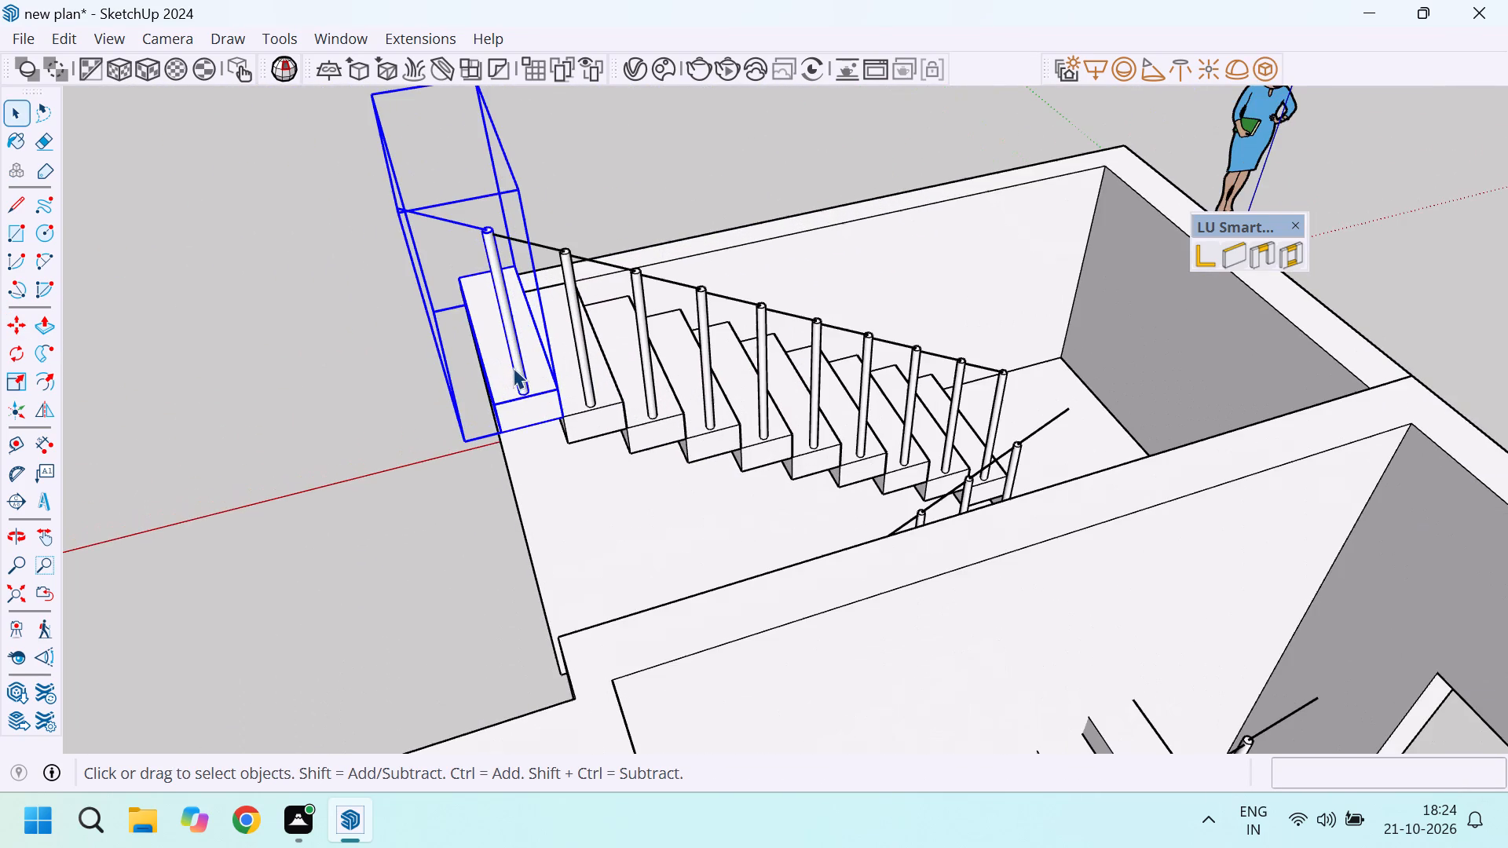
key("Delete")
Delete the leftover flight standing inside the adjoining room, selecting all of its steps together with their balusters.
scroll(544, 267, "down", 4)
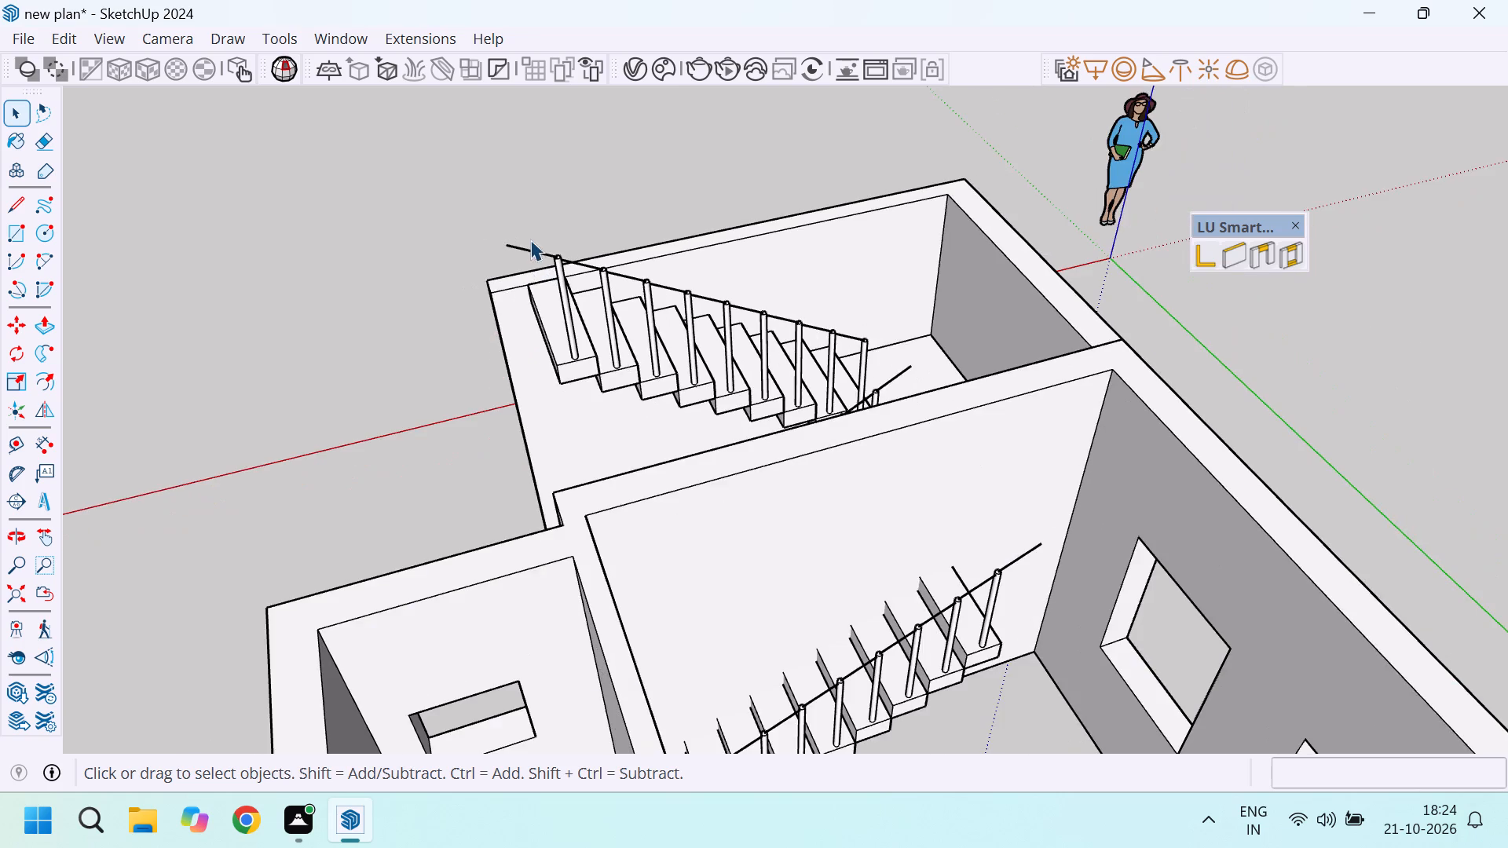
scroll(527, 236, "up", 5)
scroll(525, 286, "down", 5)
middle_click_drag(919, 386, 818, 479)
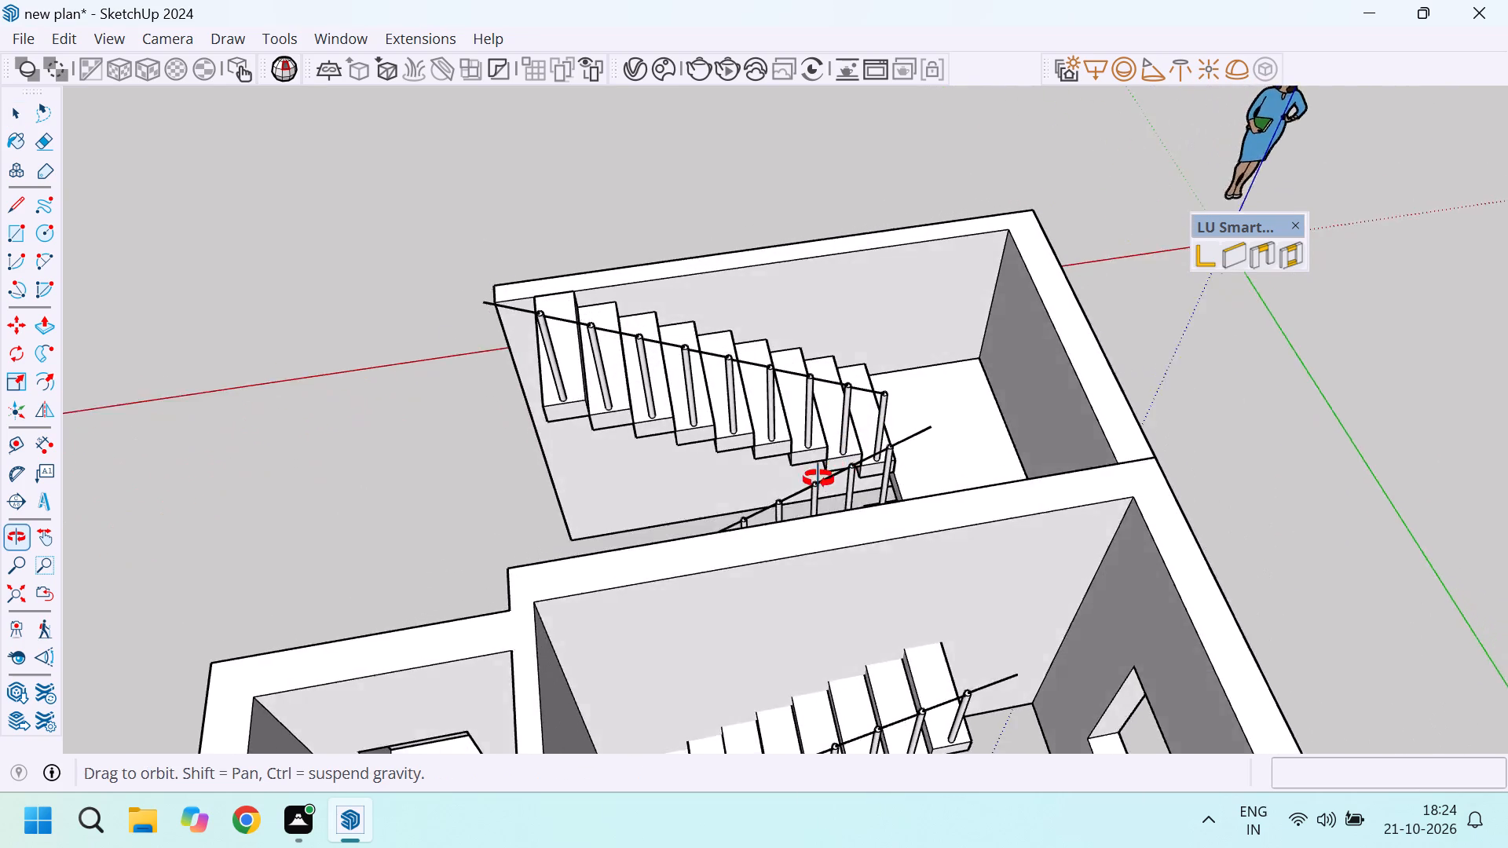
middle_click_drag(818, 479, 778, 391)
scroll(921, 278, "down", 5)
left_click(904, 544)
scroll(895, 561, "up", 4)
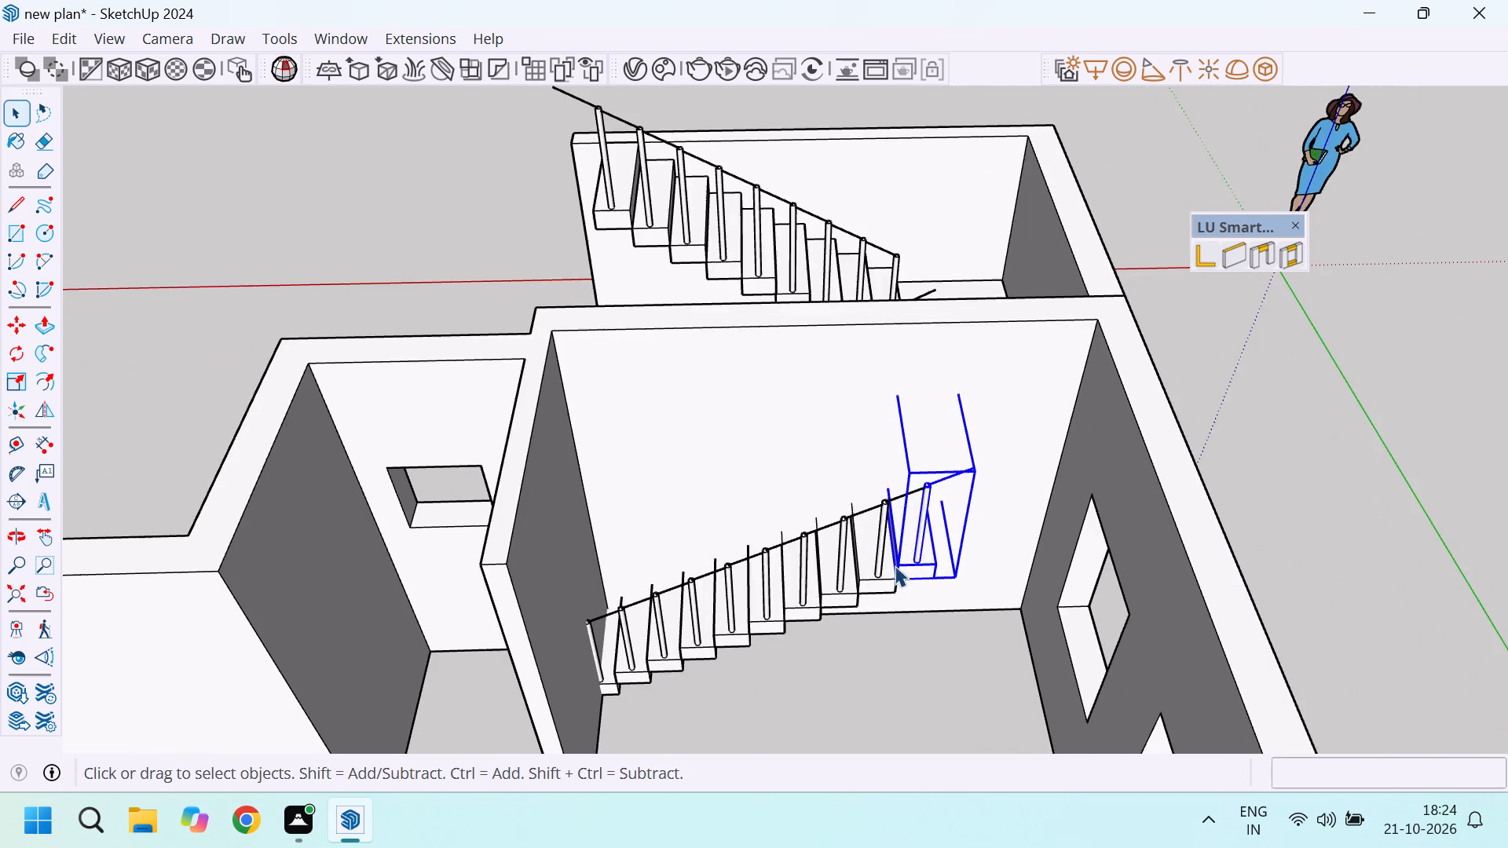
scroll(888, 577, "down", 5)
middle_click_drag(891, 523, 819, 444)
middle_click(816, 442)
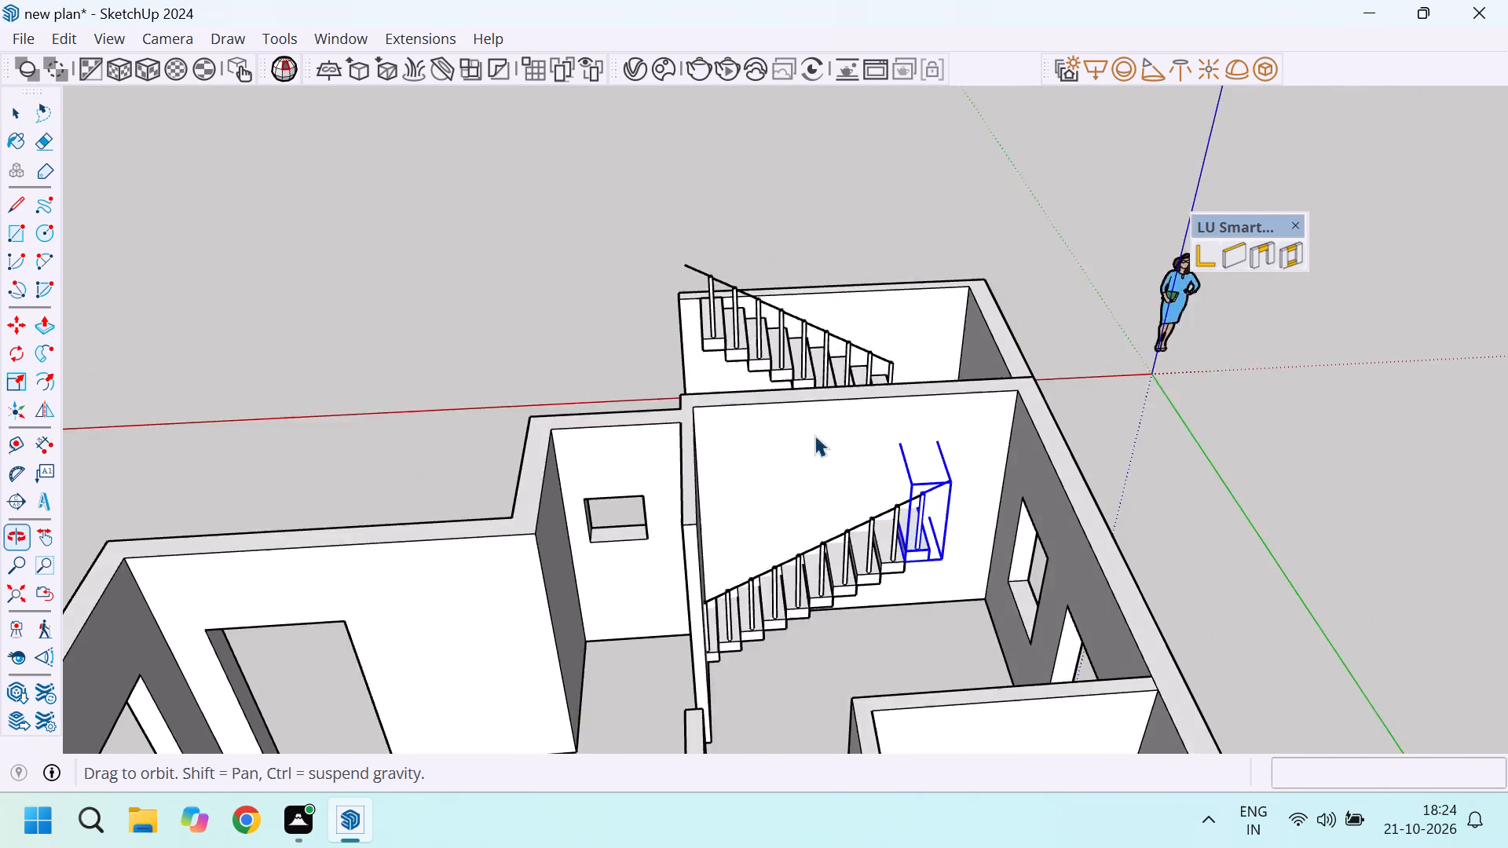
scroll(868, 535, "up", 8)
left_click(902, 562, "ctrl")
left_click(847, 597, "ctrl")
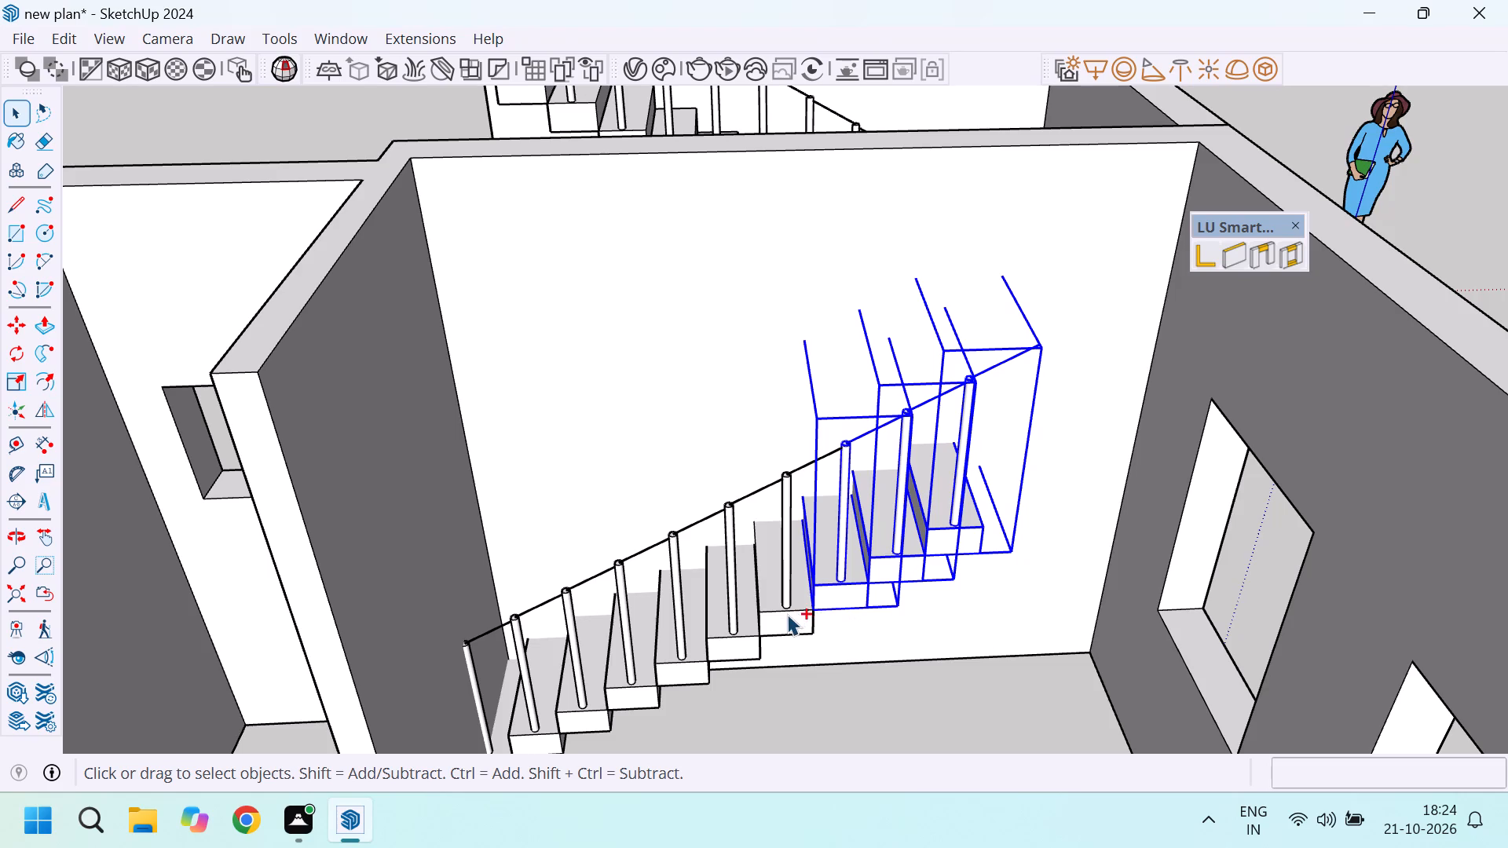
left_click(785, 615, "ctrl")
scroll(990, 455, "down", 4)
scroll(851, 565, "up", 4)
left_click(814, 587, "ctrl")
left_click(738, 605, "ctrl")
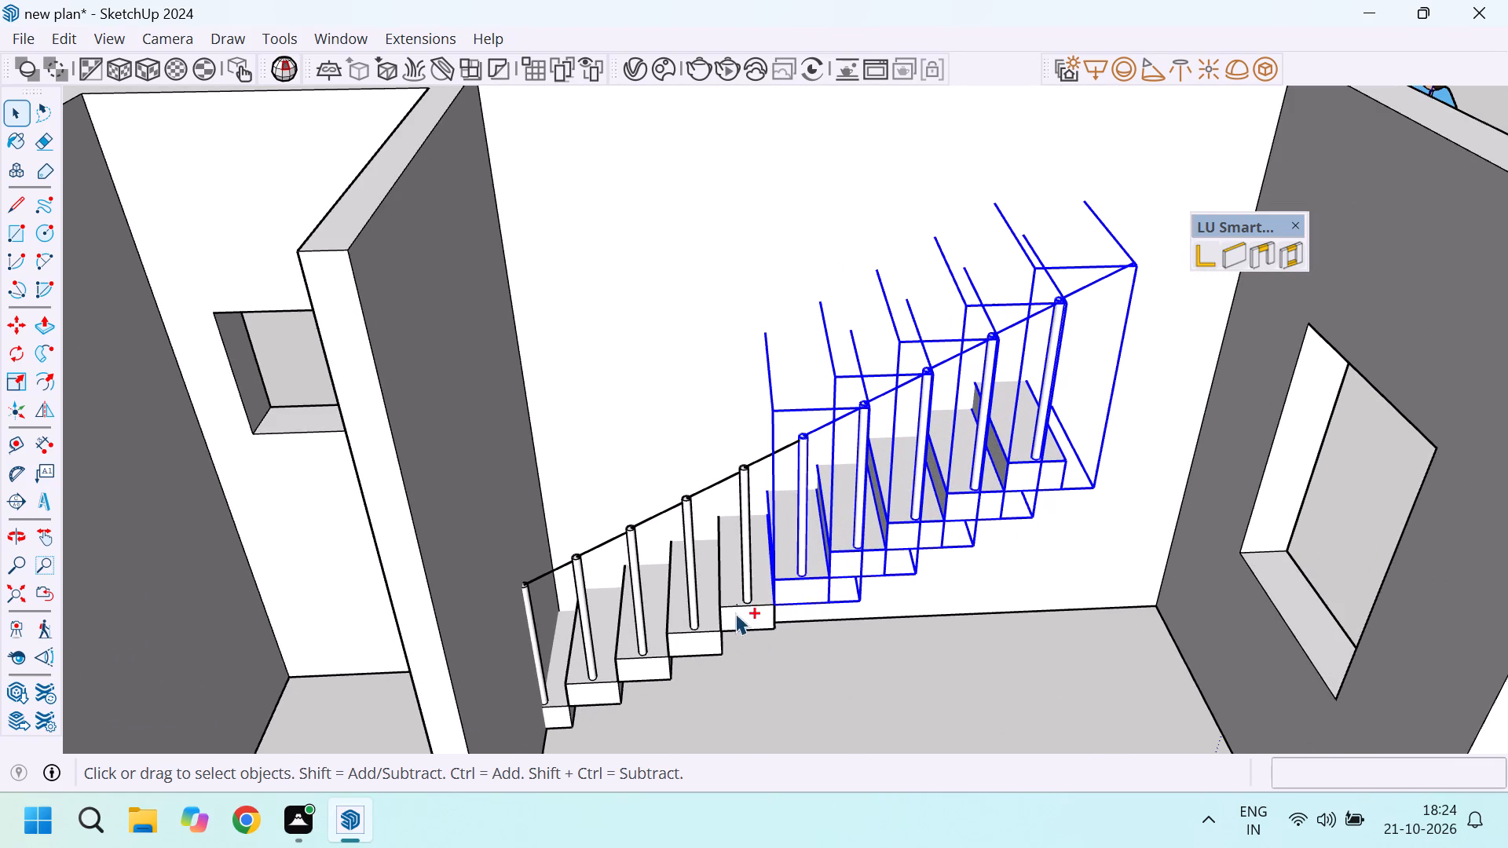
left_click(683, 634, "ctrl")
left_click(628, 667, "ctrl")
left_click(605, 682, "ctrl")
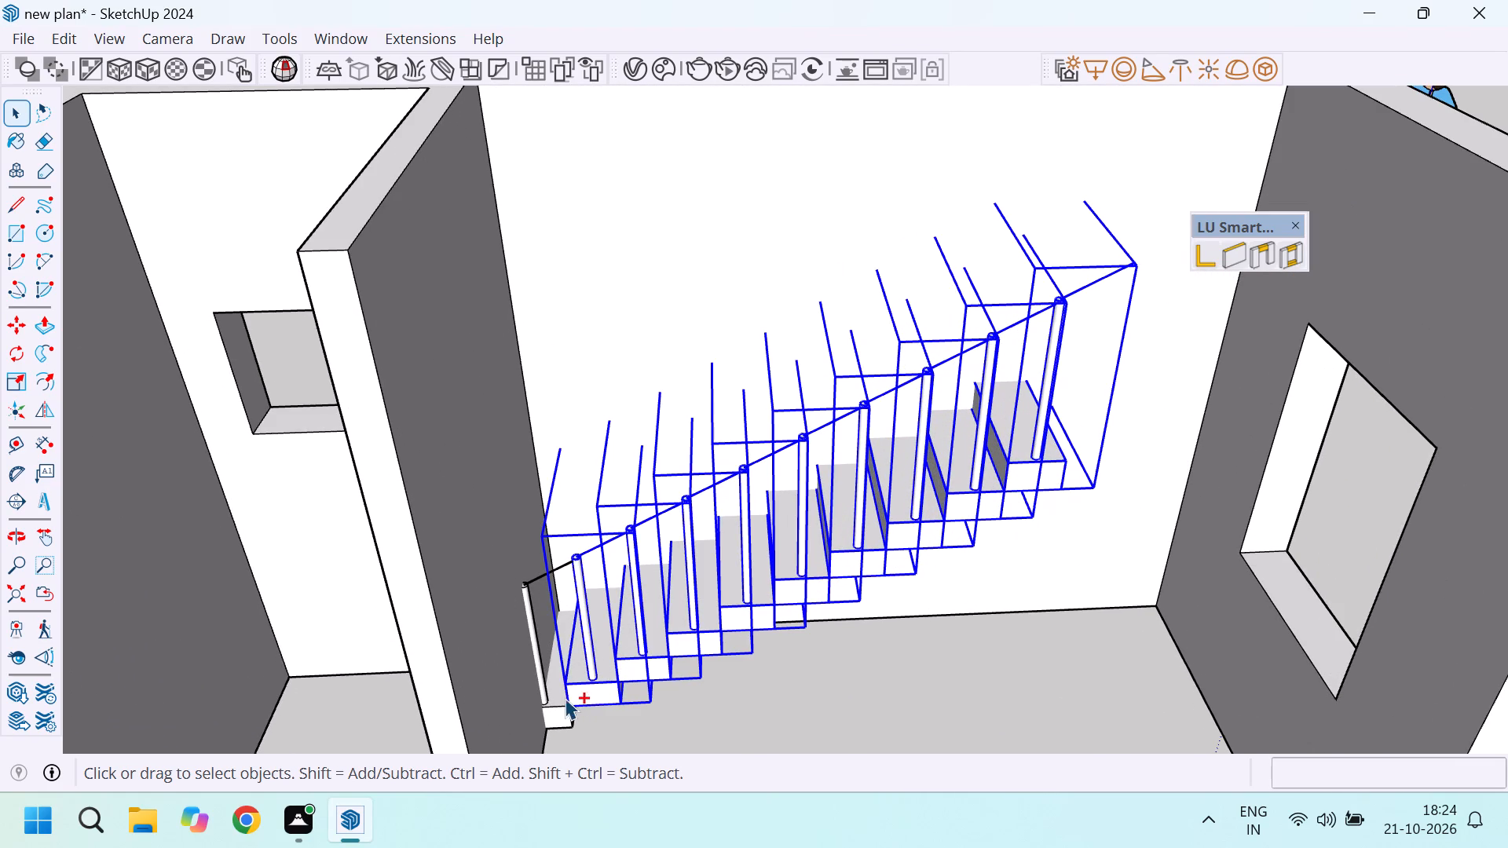
left_click(558, 708, "ctrl")
key("Delete")
Examine both porch flights and how their handrails end around the landing.
scroll(850, 568, "down", 6)
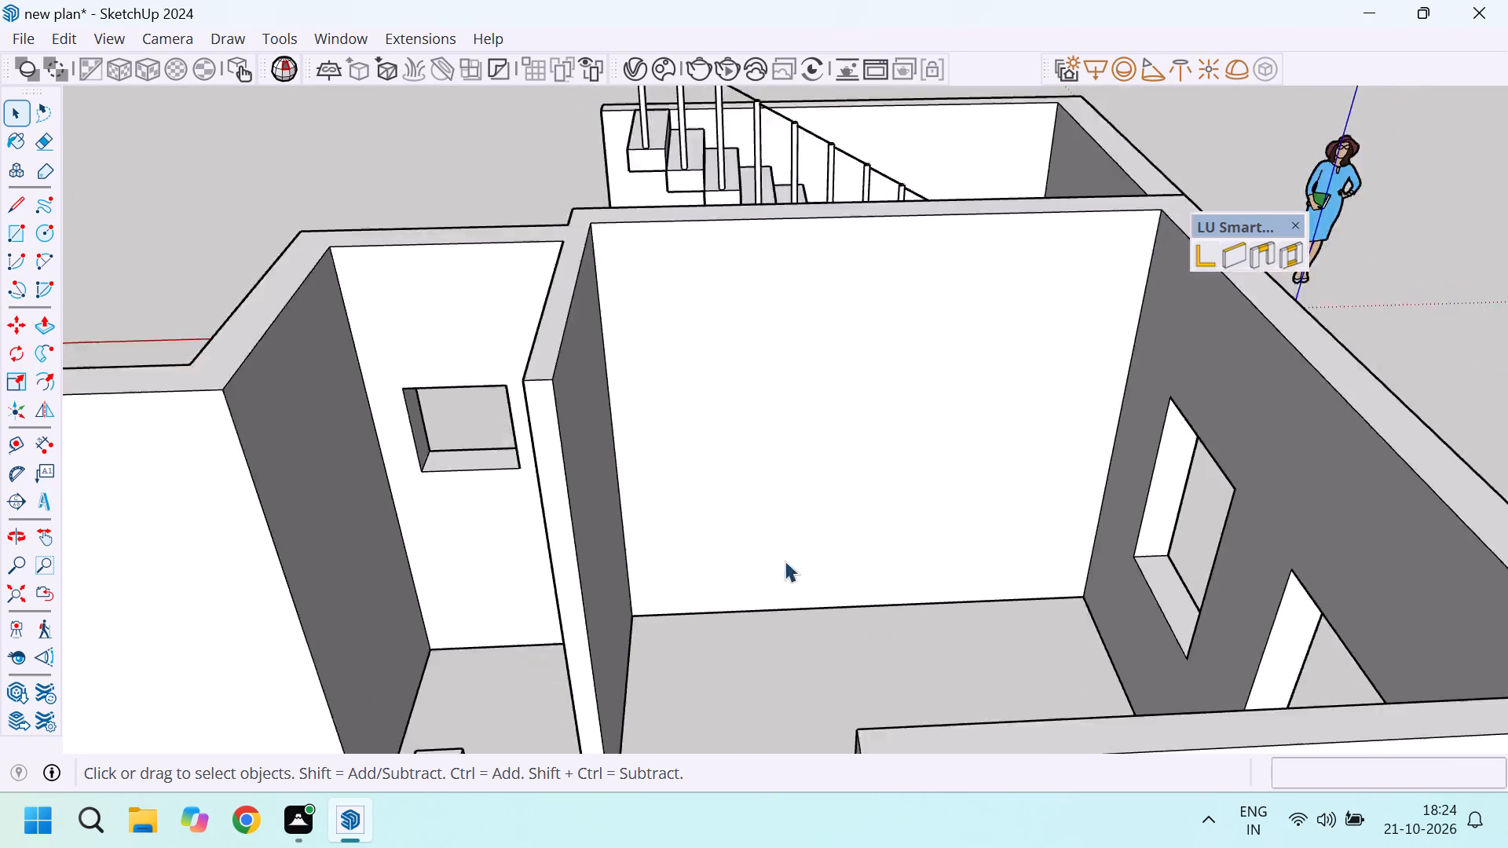
scroll(573, 492, "down", 4)
middle_click_drag(668, 508, 1371, 672)
scroll(763, 495, "up", 5)
middle_click_drag(913, 415, 877, 480)
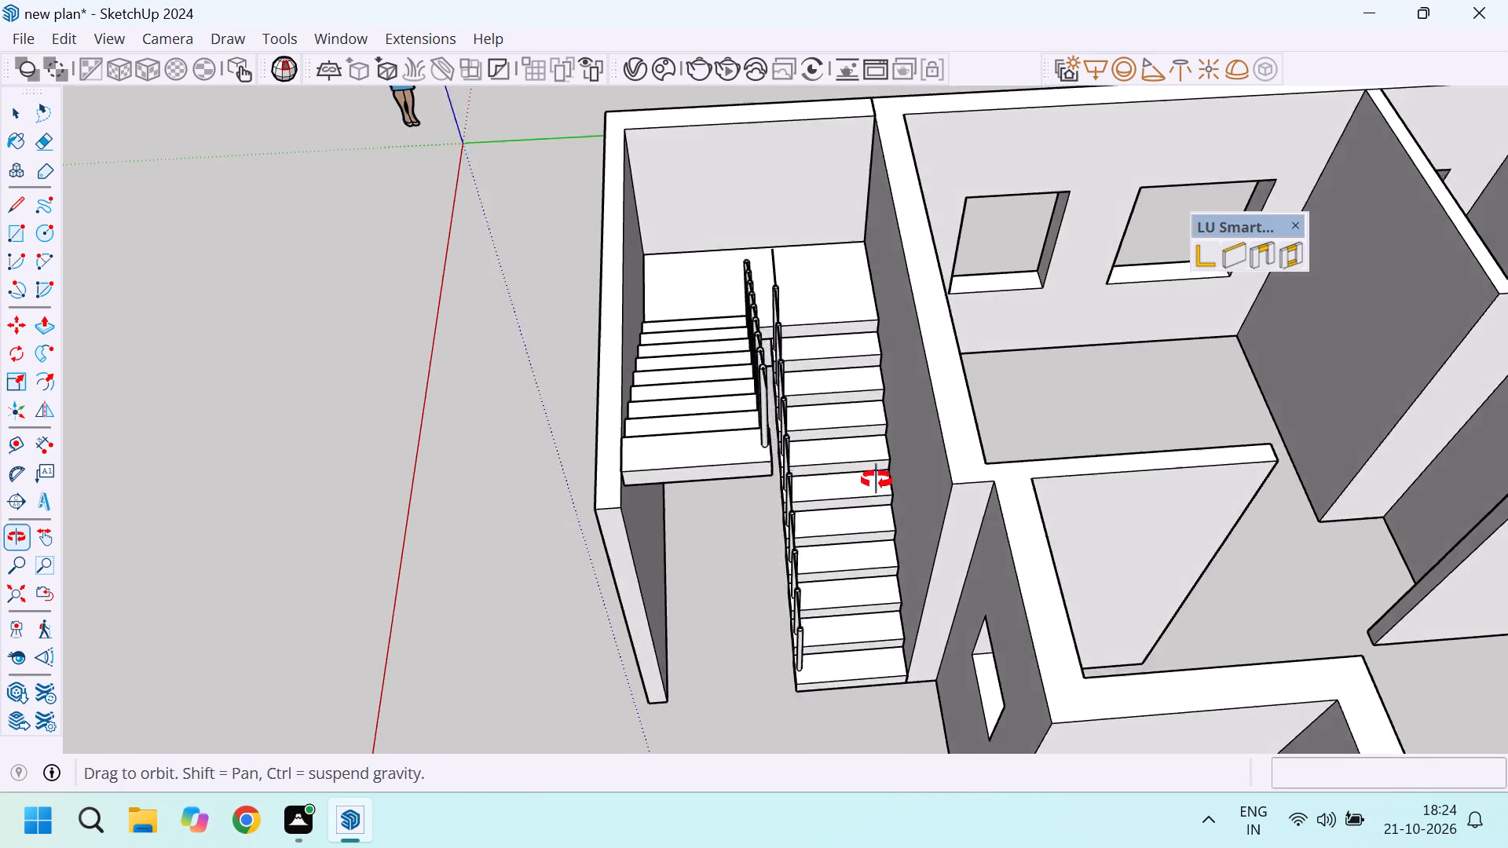
middle_click_drag(877, 480, 855, 501)
middle_click(855, 501)
middle_click(855, 502)
scroll(814, 415, "up", 7)
scroll(865, 376, "down", 6)
scroll(795, 215, "down", 5)
scroll(725, 148, "up", 4)
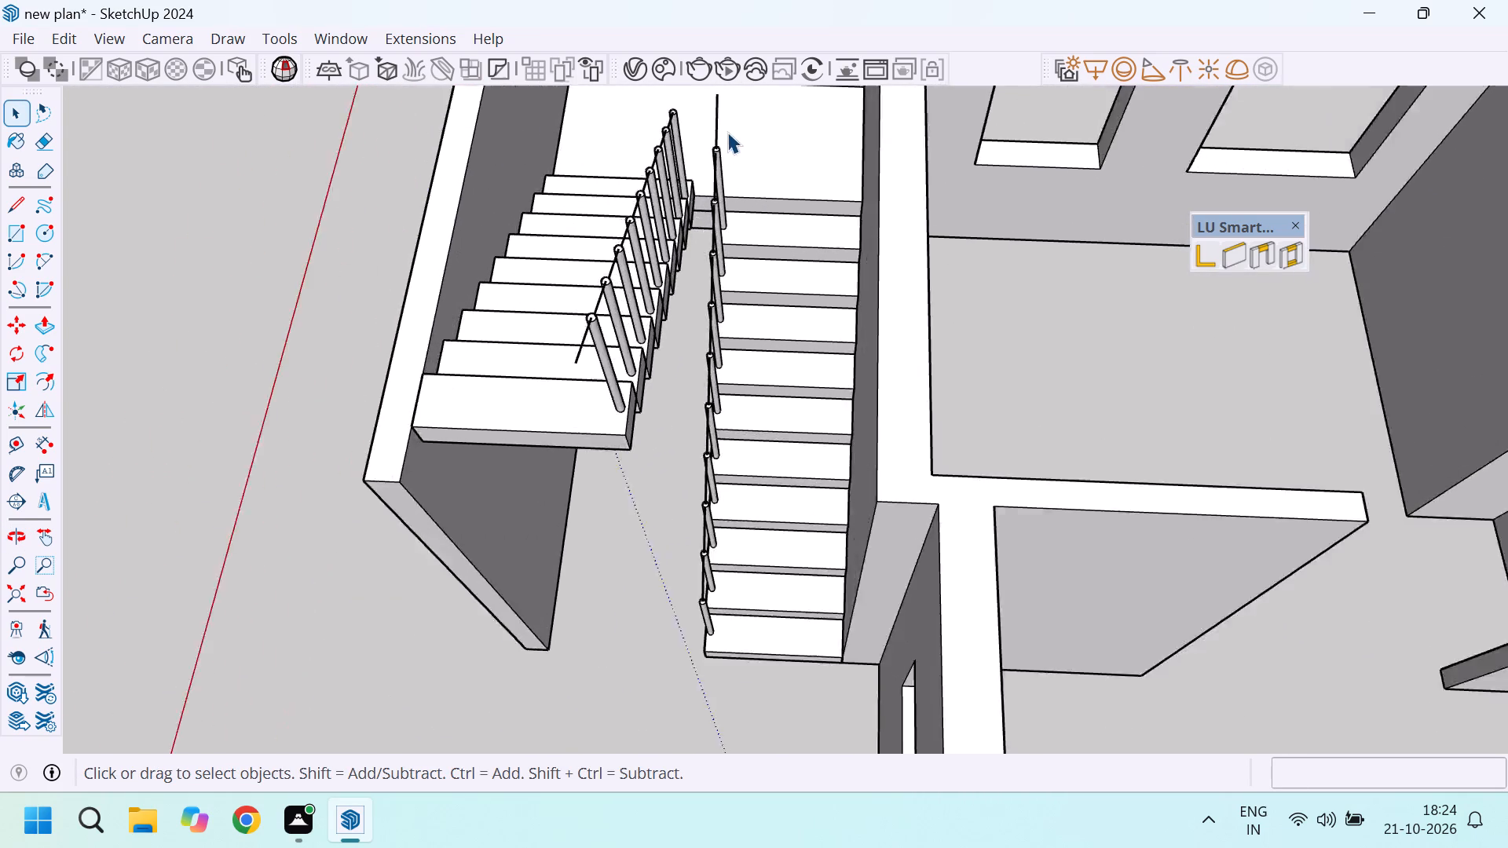
scroll(727, 132, "up", 8)
scroll(694, 240, "up", 4)
scroll(746, 268, "down", 5)
middle_click_drag(855, 243, 647, 388)
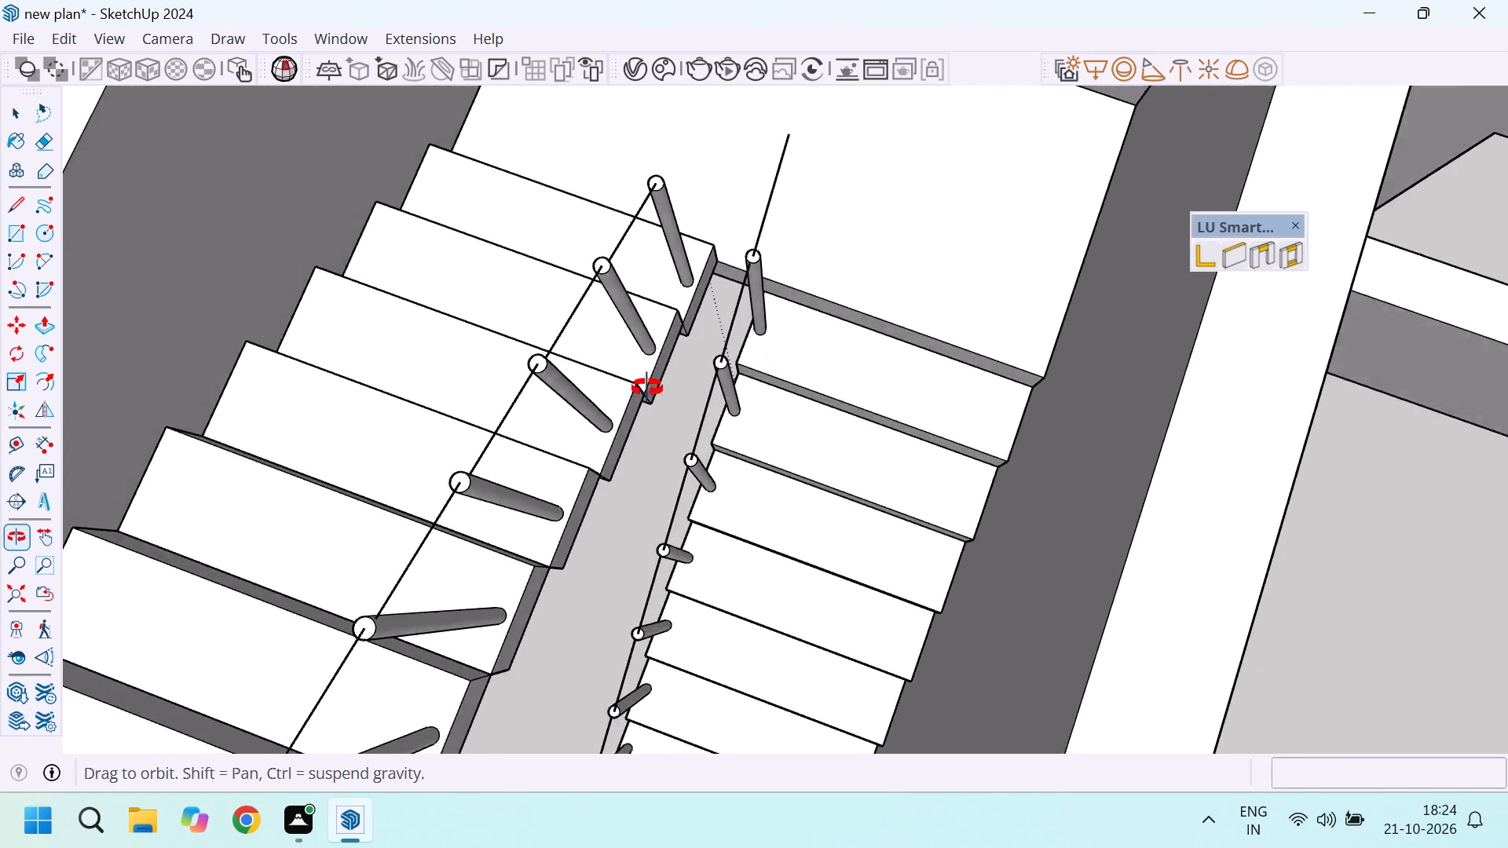
middle_click_drag(647, 388, 543, 355)
scroll(871, 281, "up", 5)
middle_click_drag(925, 306, 691, 221)
scroll(869, 406, "down", 6)
scroll(896, 204, "down", 1)
scroll(873, 247, "up", 6)
scroll(891, 360, "down", 10)
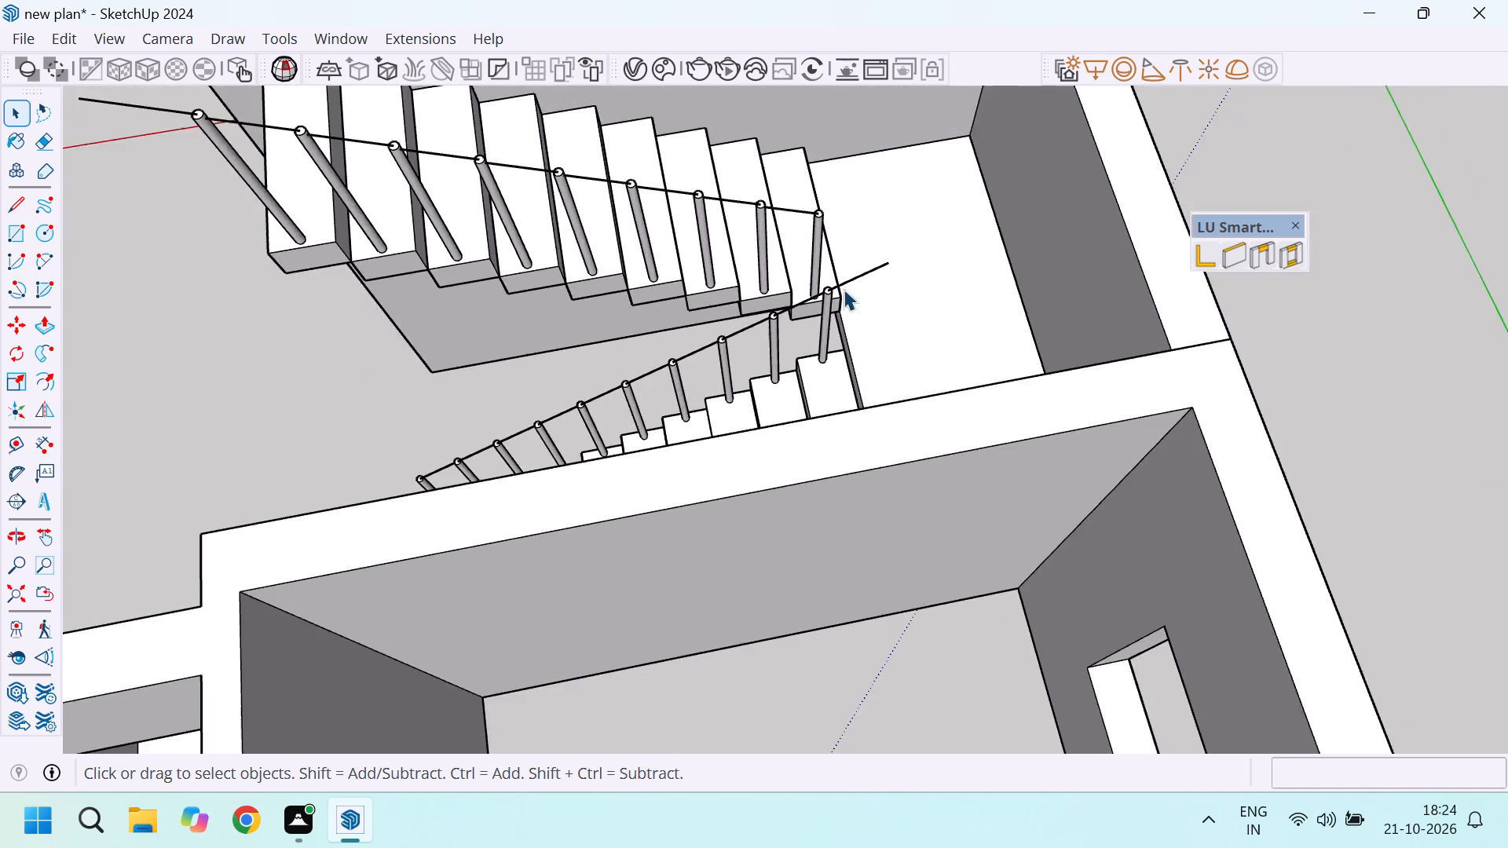
Make the lower flight's top step unique and delete its handrail line overhanging the landing beyond the last baluster.
scroll(898, 241, "up", 9)
scroll(749, 331, "down", 4)
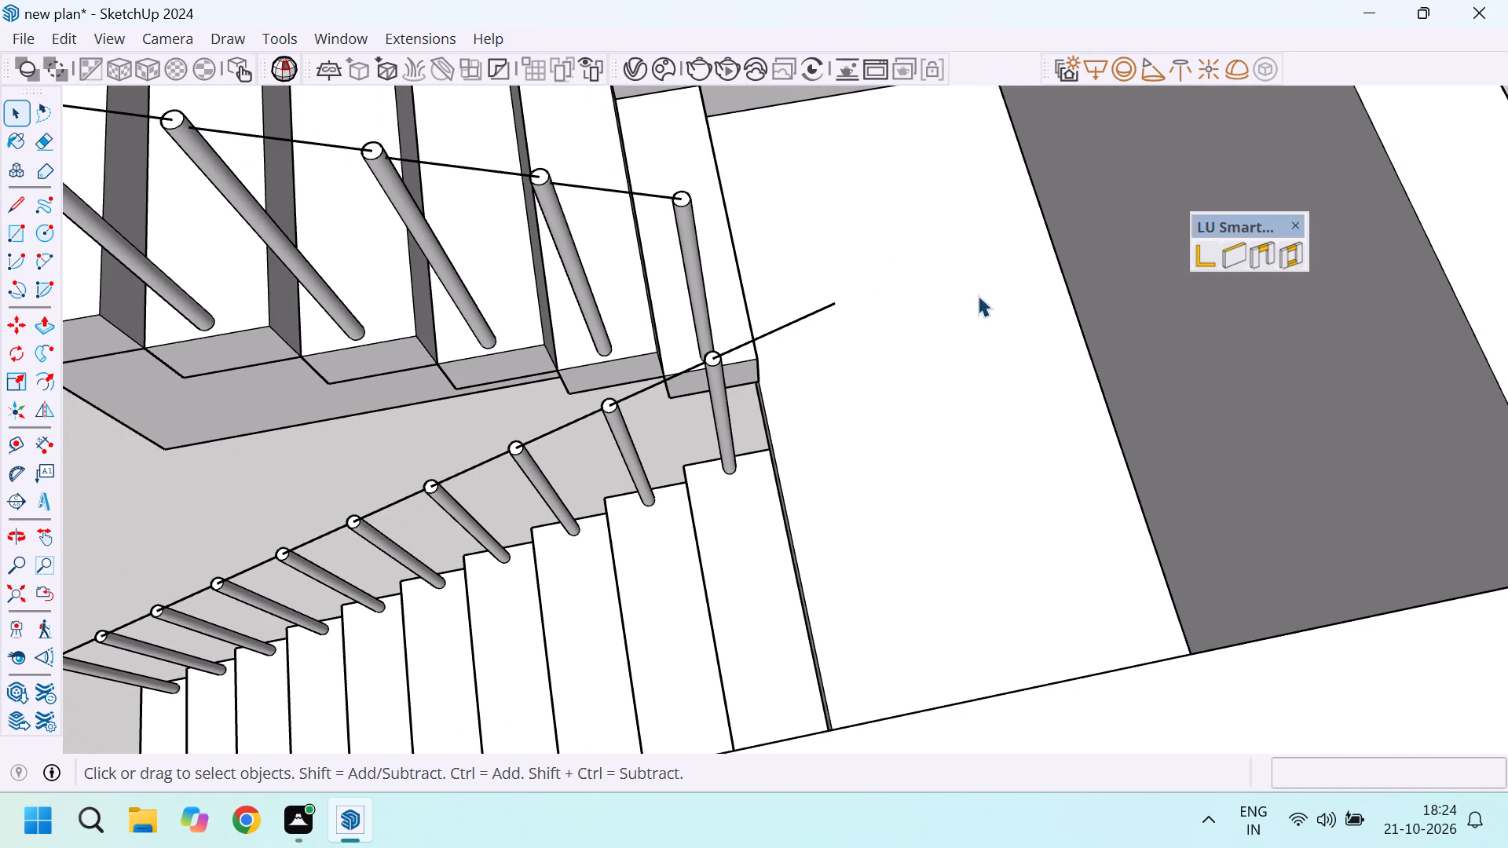
scroll(977, 295, "down", 3)
scroll(919, 352, "up", 4)
left_click(750, 485)
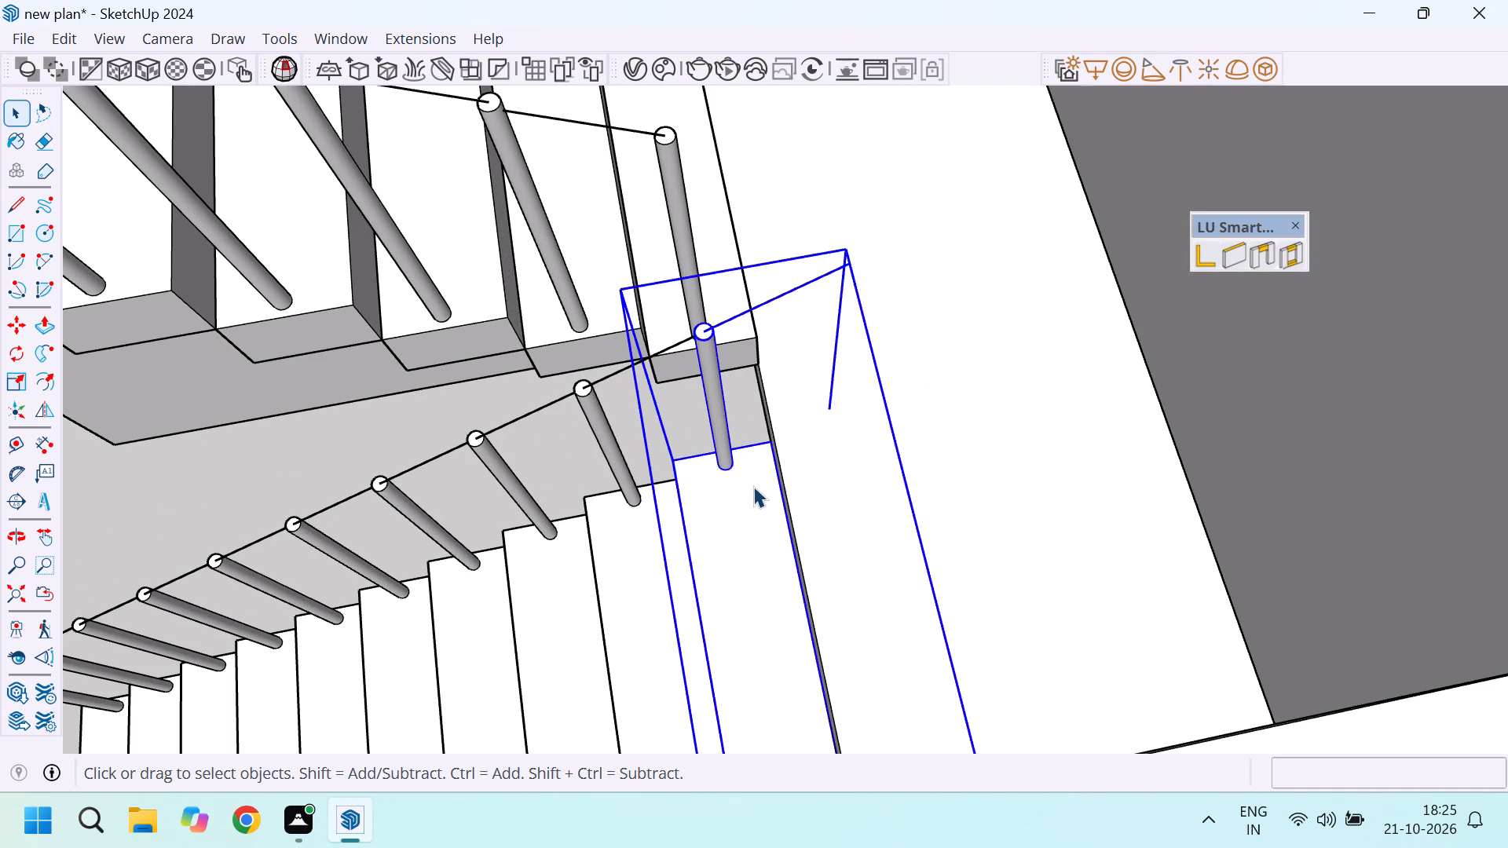
right_click(754, 485)
left_click(880, 170)
double_click(738, 501)
scroll(833, 272, "up", 4)
left_click(838, 269)
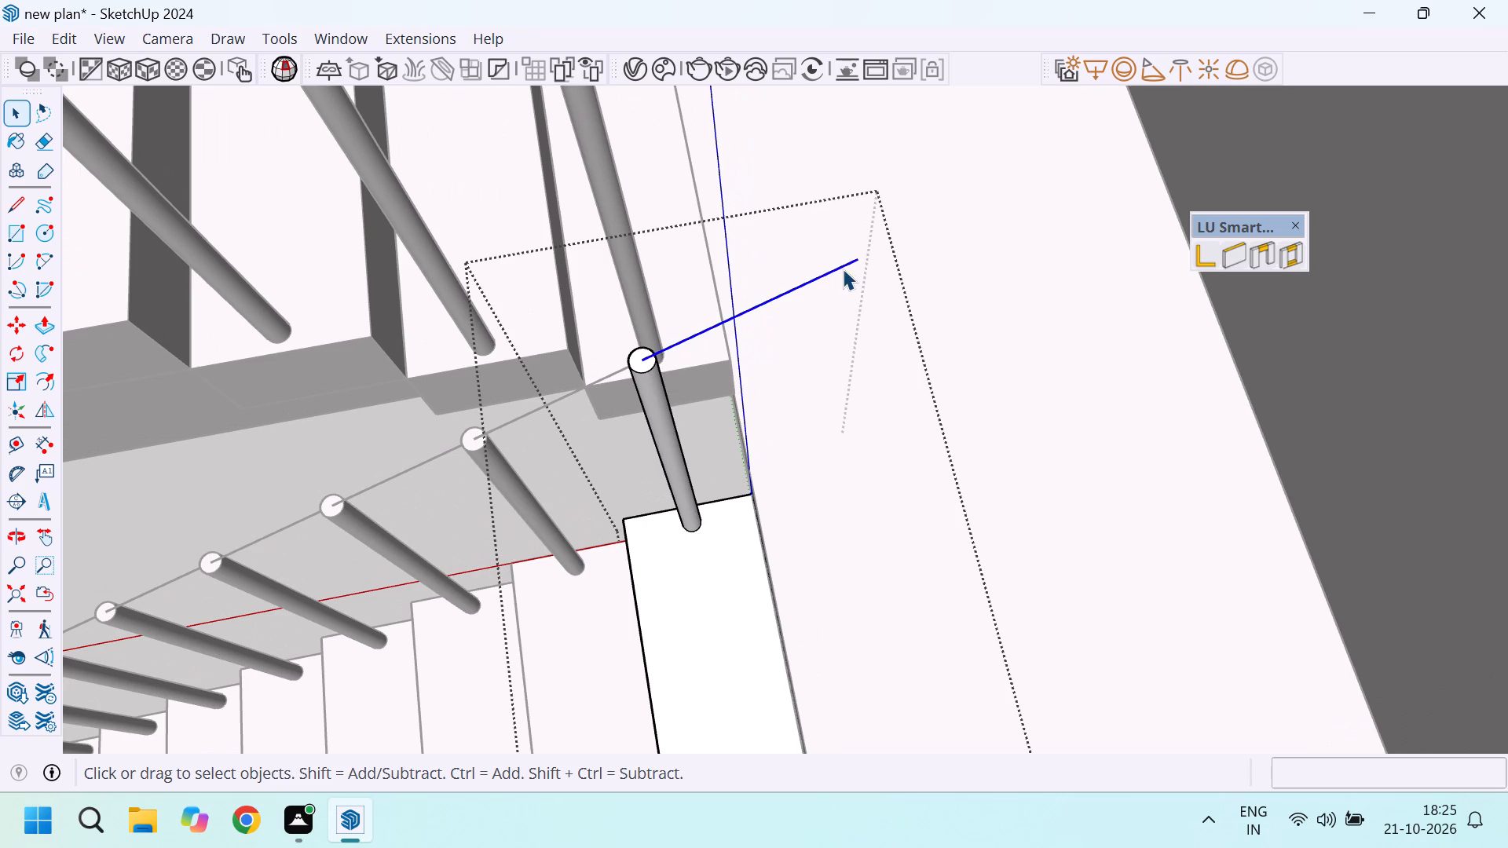
key("Delete")
key("Home")
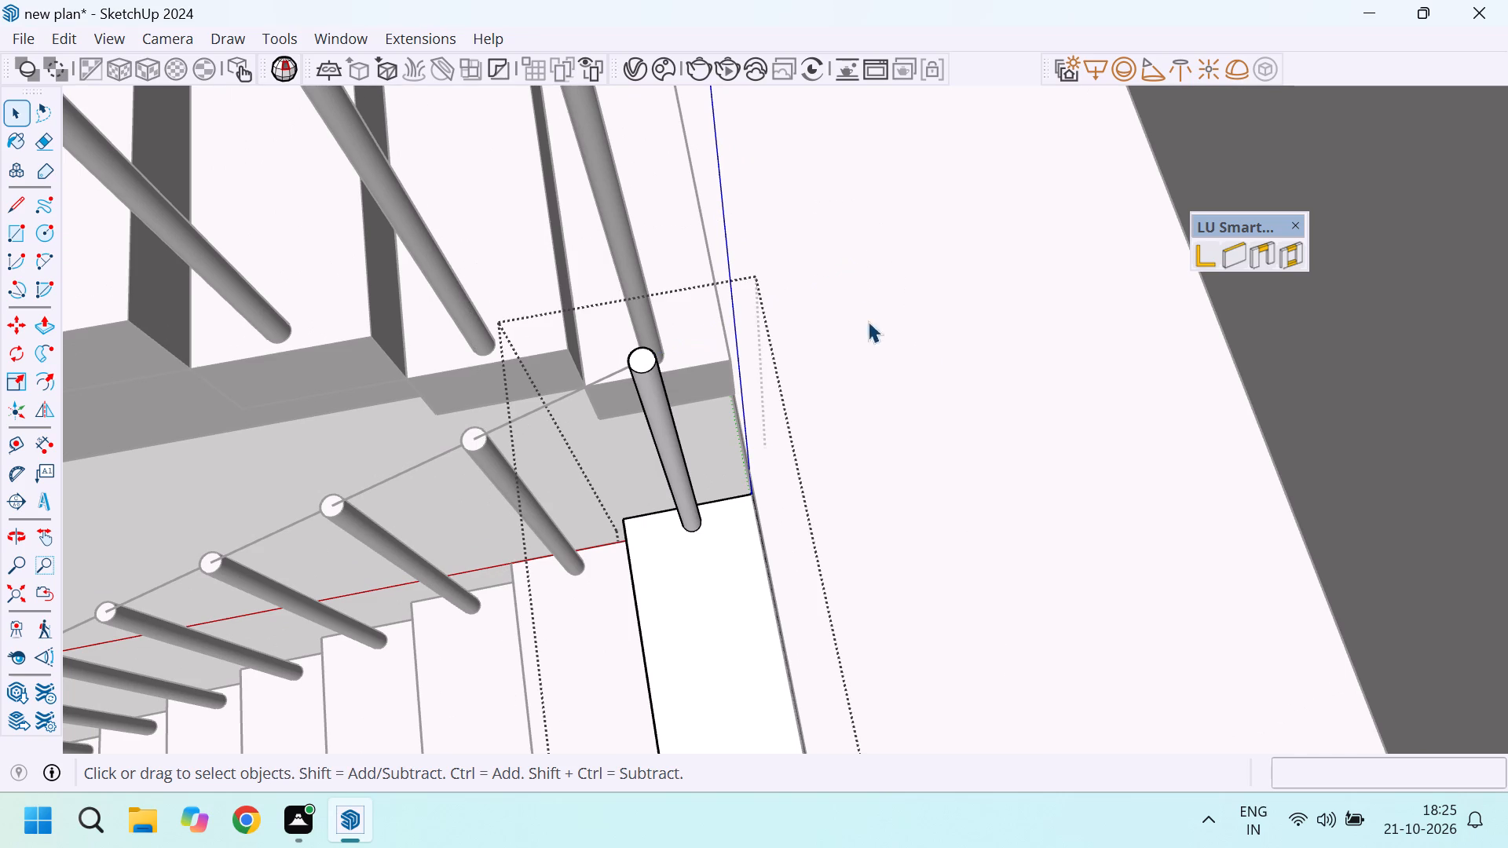
left_click(928, 355)
scroll(937, 372, "down", 18)
scroll(504, 283, "up", 4)
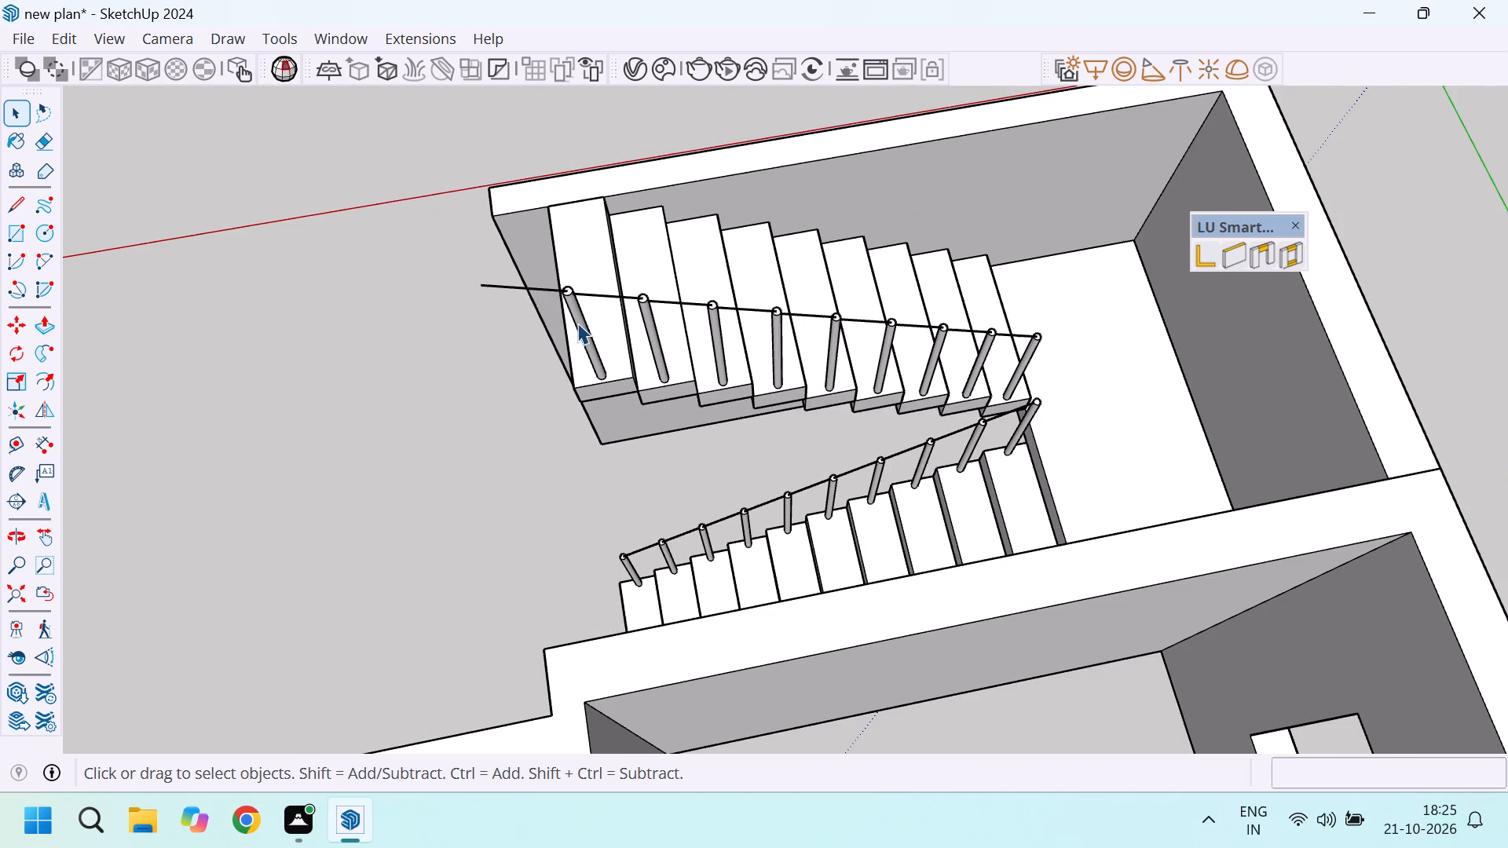
Make the upper flight's topmost step unique and delete its handrail line projecting past the last baluster.
left_click(588, 359)
right_click(588, 360)
left_click(686, 168)
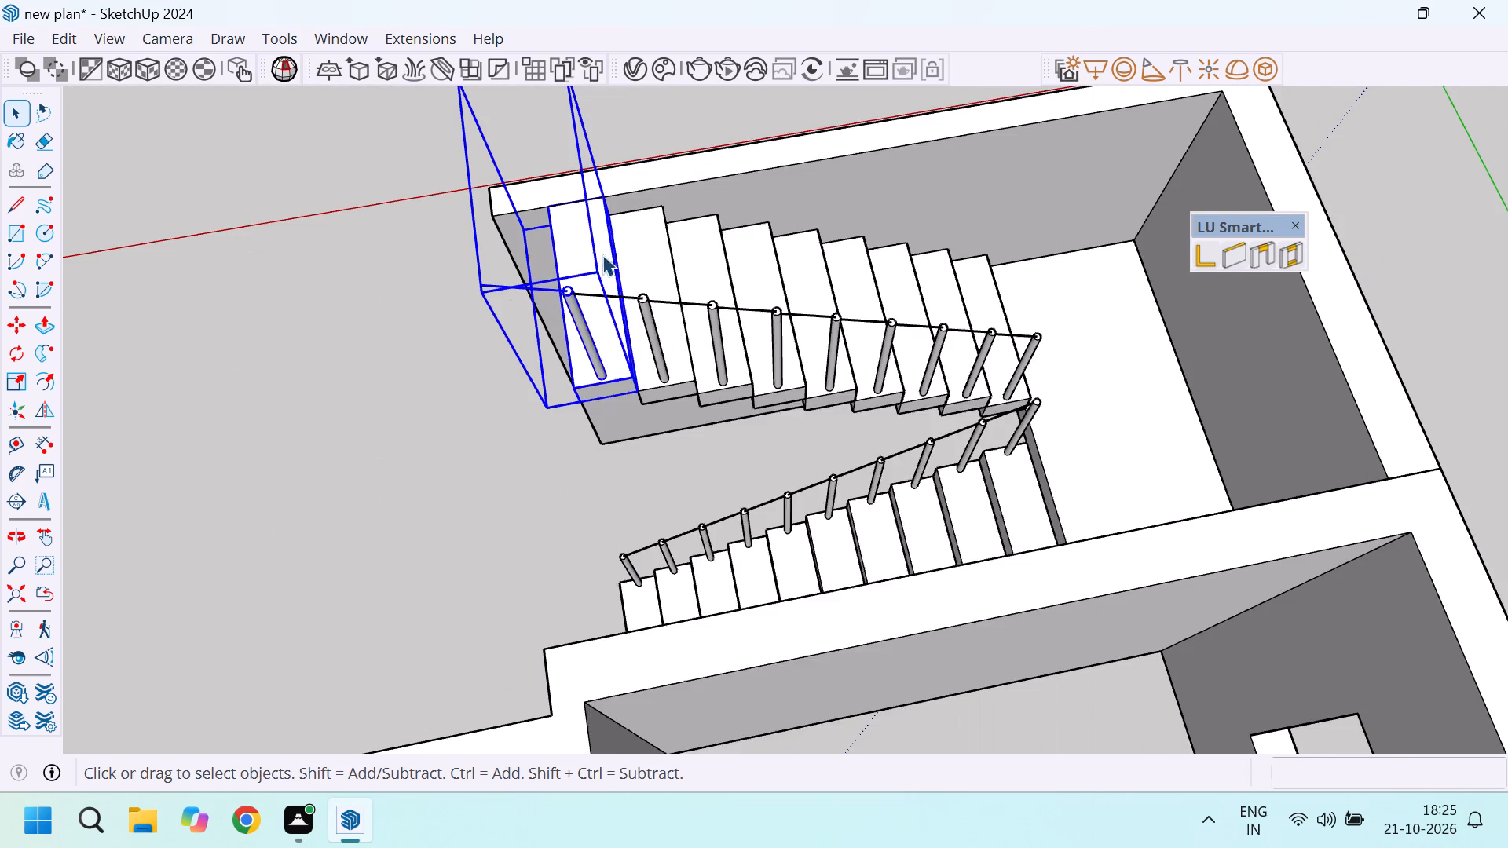
scroll(481, 308, "up", 4)
scroll(401, 350, "down", 5)
left_click(409, 398)
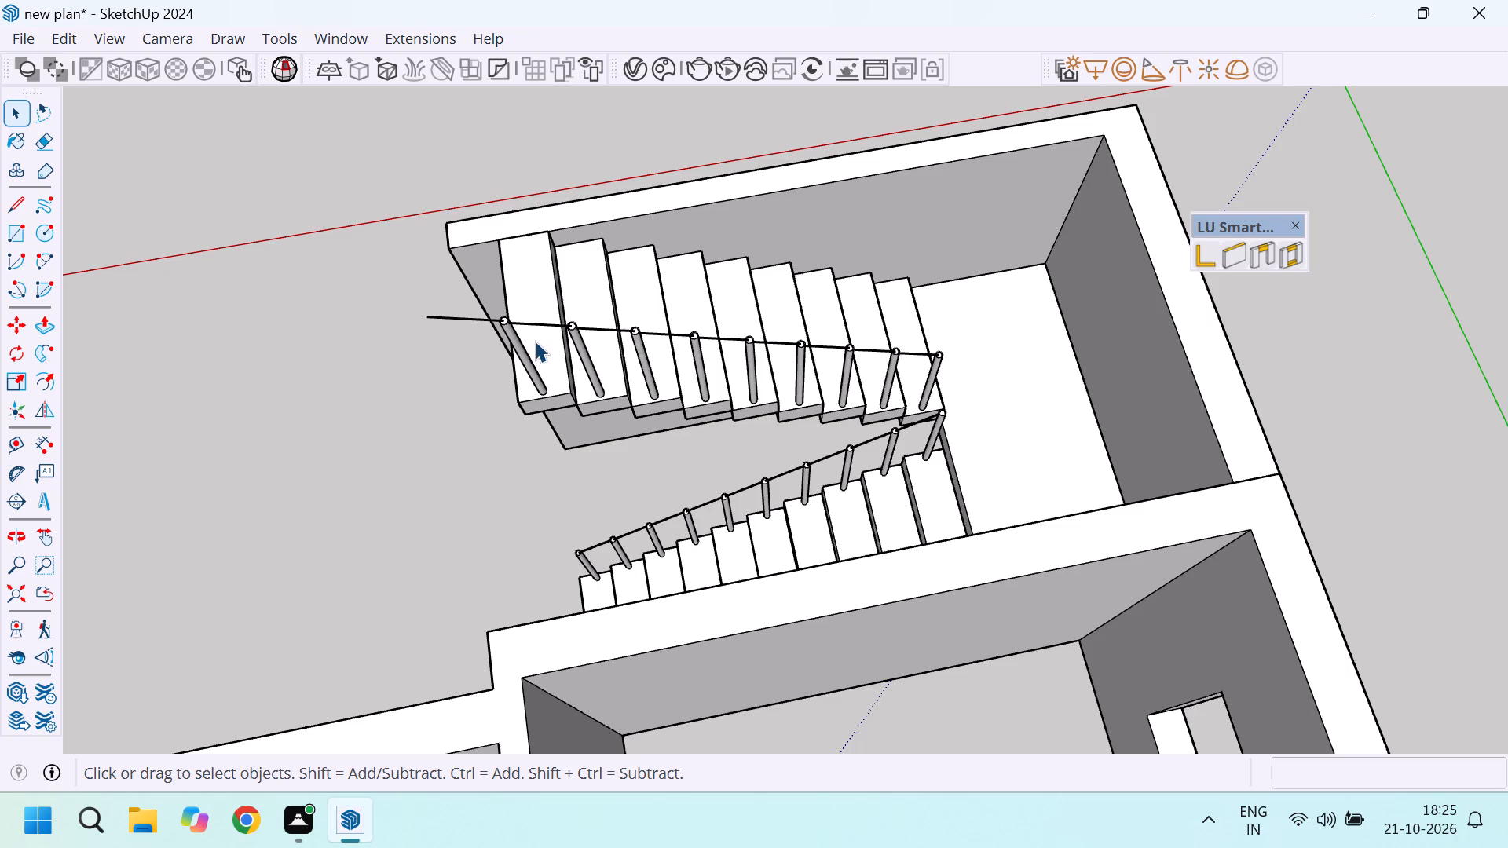
left_click(536, 357)
double_click(511, 323)
scroll(464, 312, "up", 3)
left_click(459, 316)
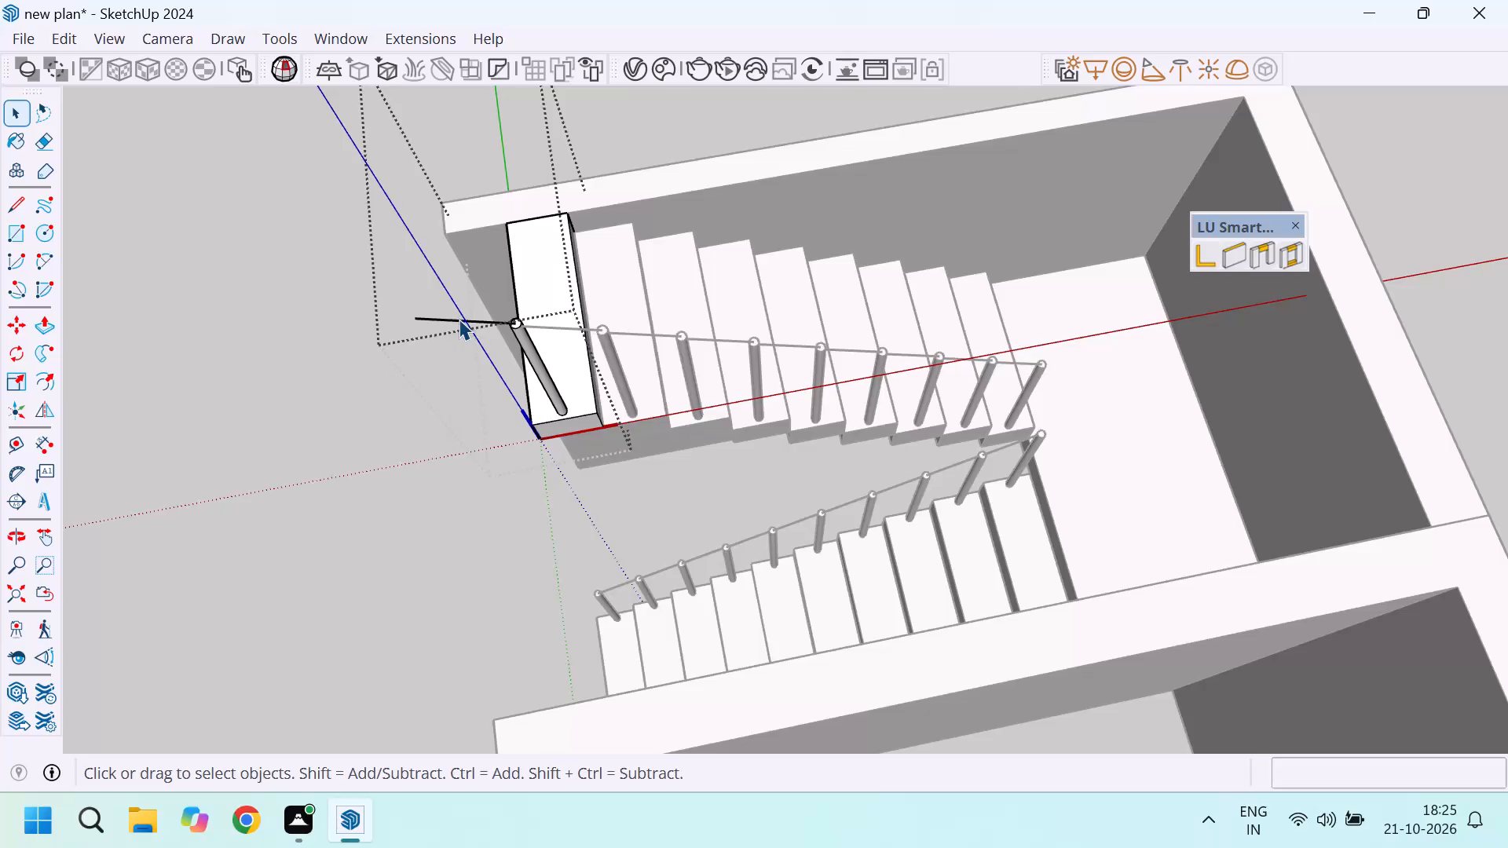
key("Delete")
scroll(576, 388, "down", 6)
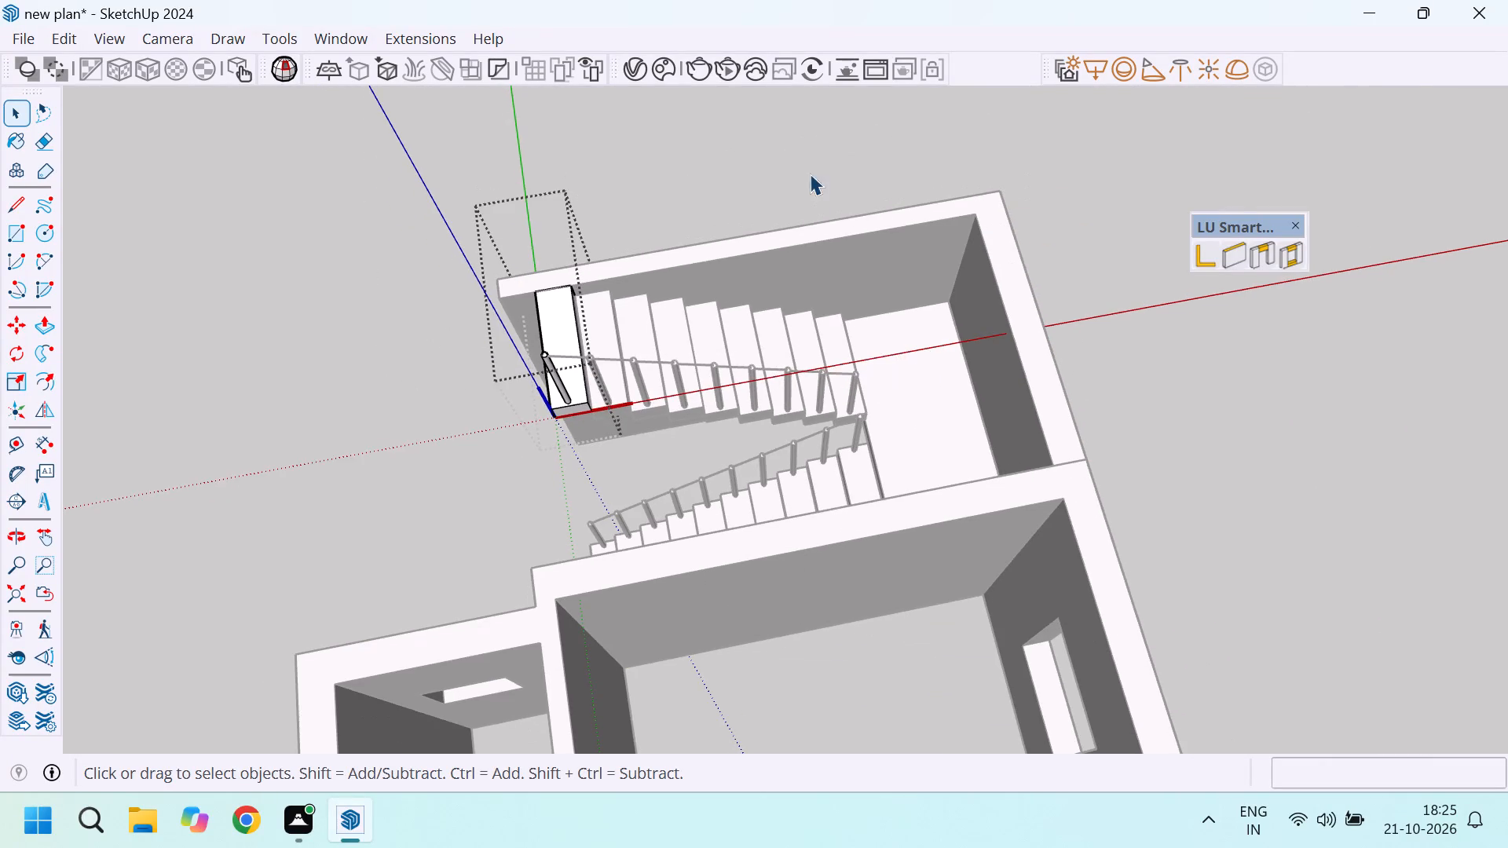
left_click(810, 174)
left_click(1184, 355)
Examine the landing's edge between the two flights and the gap between their end balusters.
scroll(736, 326, "down", 6)
middle_click_drag(733, 454, 1342, 288)
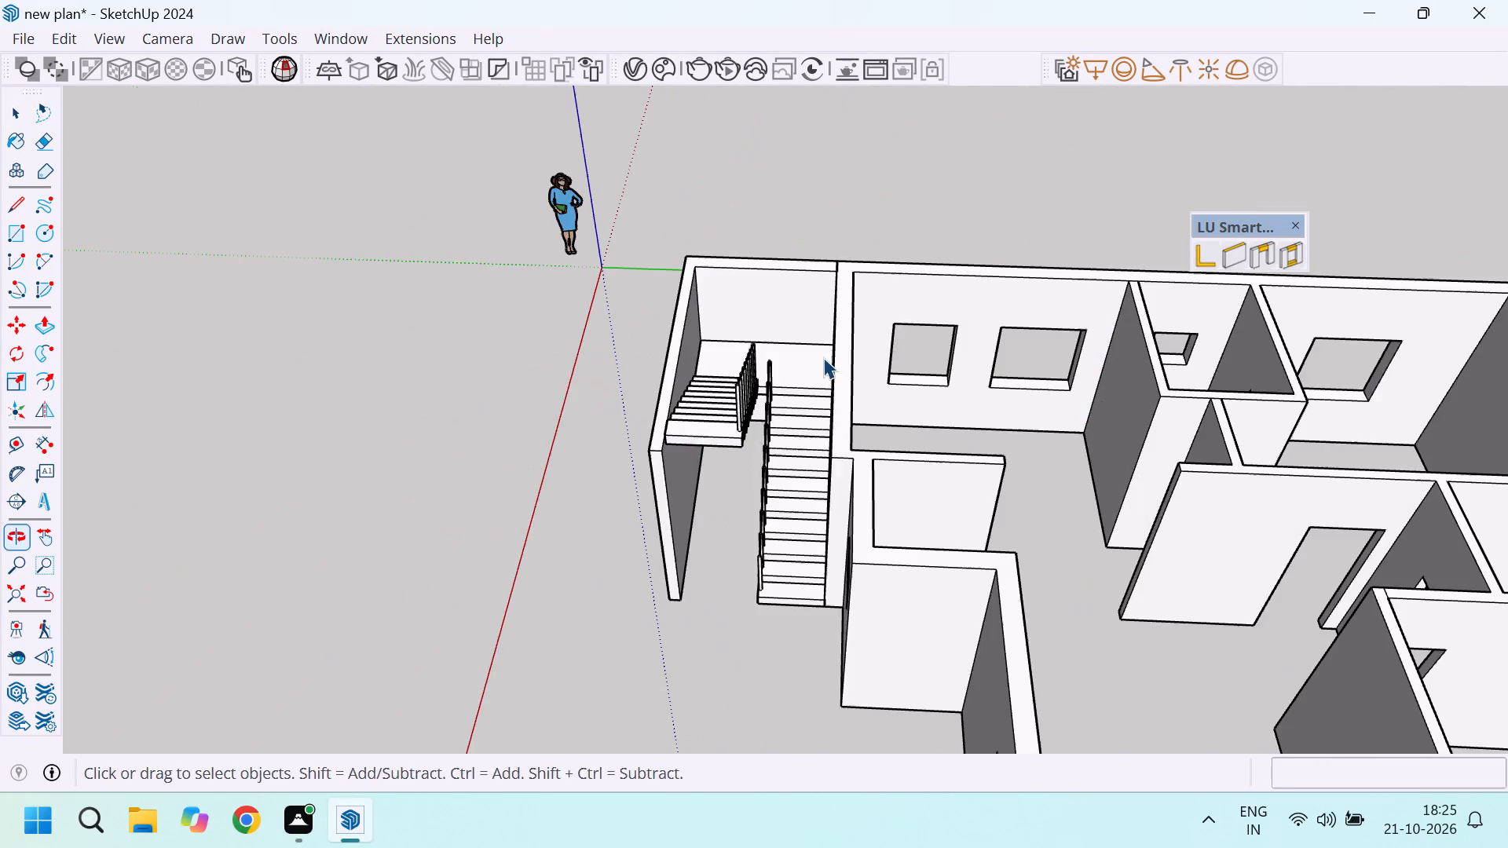
middle_click_drag(695, 440, 932, 360)
scroll(856, 379, "up", 12)
middle_click_drag(890, 515, 679, 608)
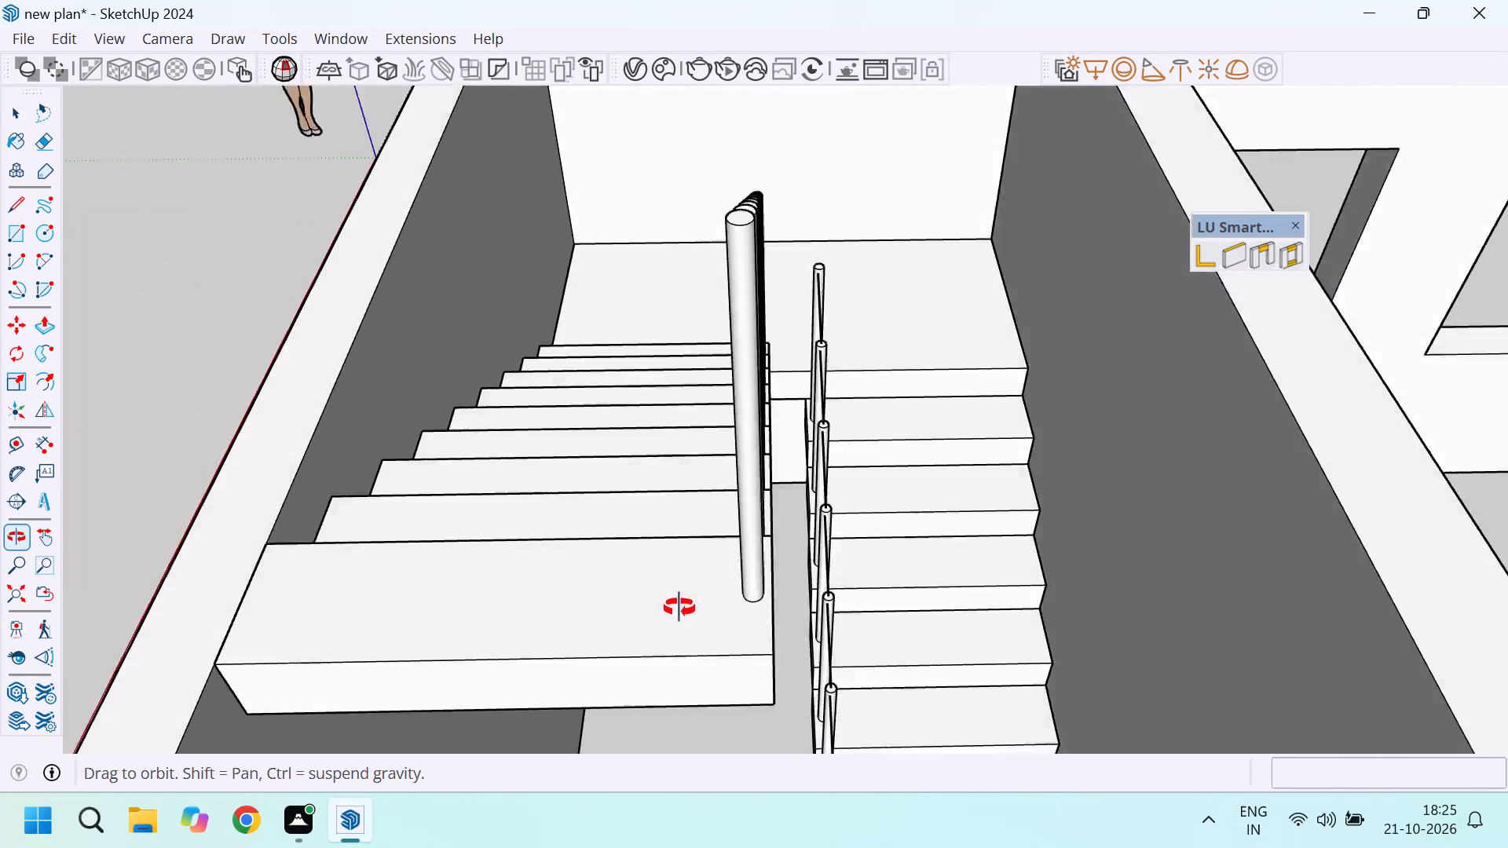
middle_click_drag(679, 608, 558, 593)
scroll(864, 409, "up", 5)
scroll(972, 352, "down", 4)
scroll(1011, 275, "up", 8)
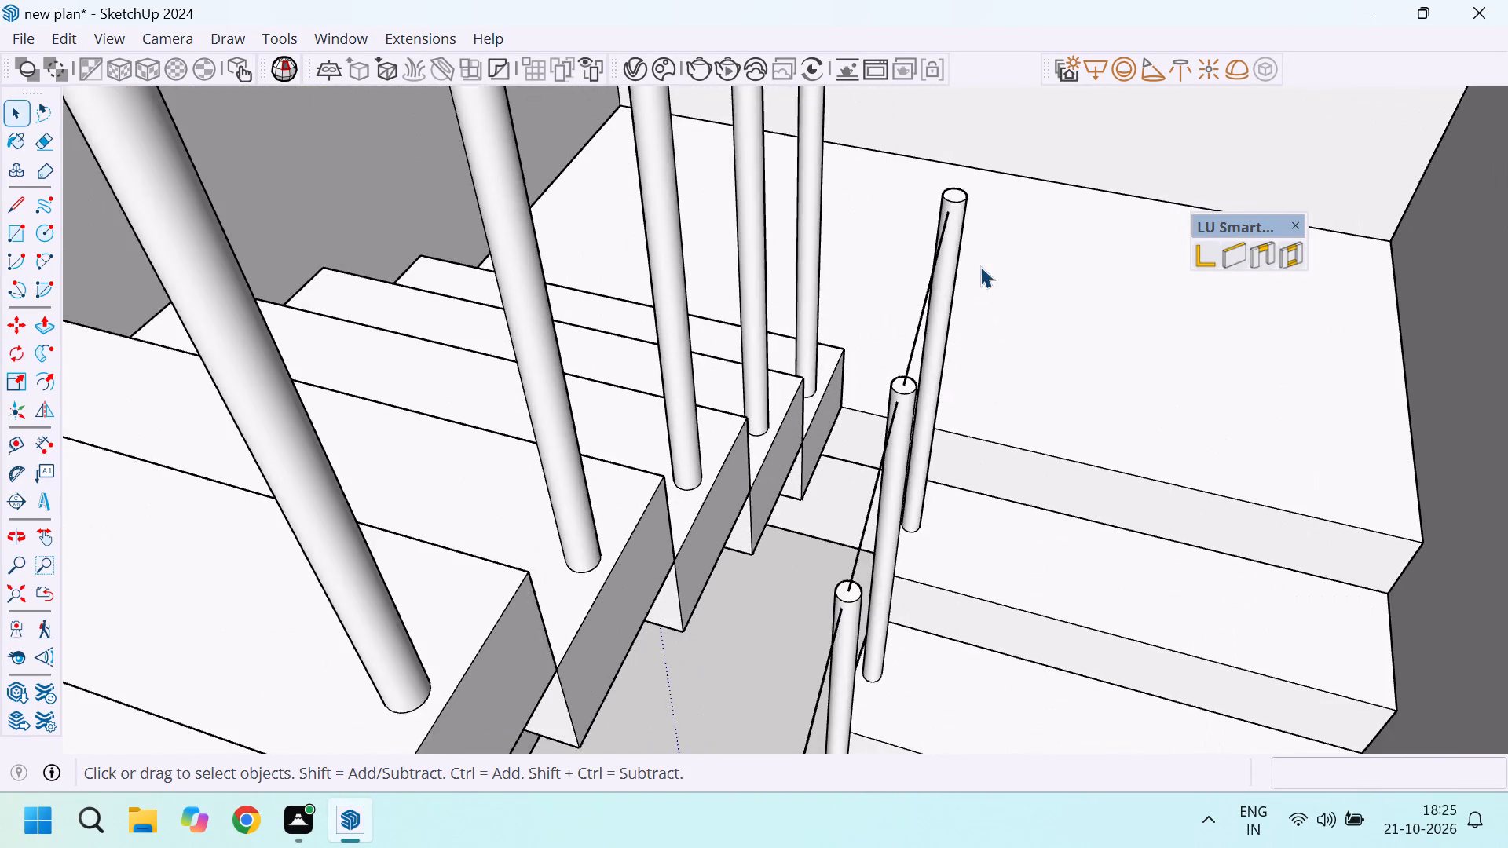
scroll(980, 266, "up", 2)
scroll(860, 195, "down", 5)
middle_click_drag(942, 356, 659, 479)
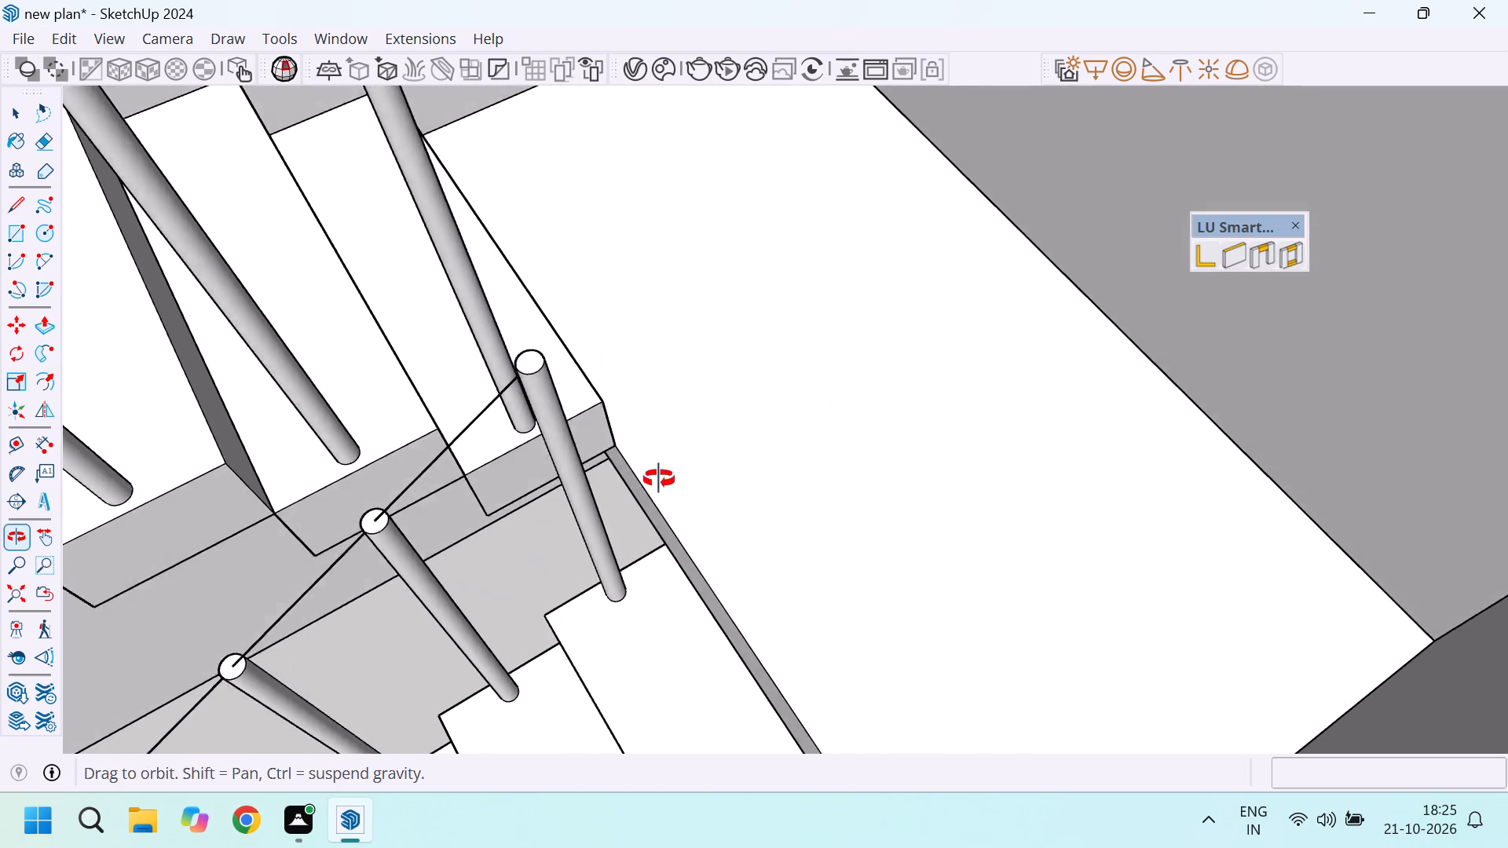
middle_click_drag(659, 479, 700, 427)
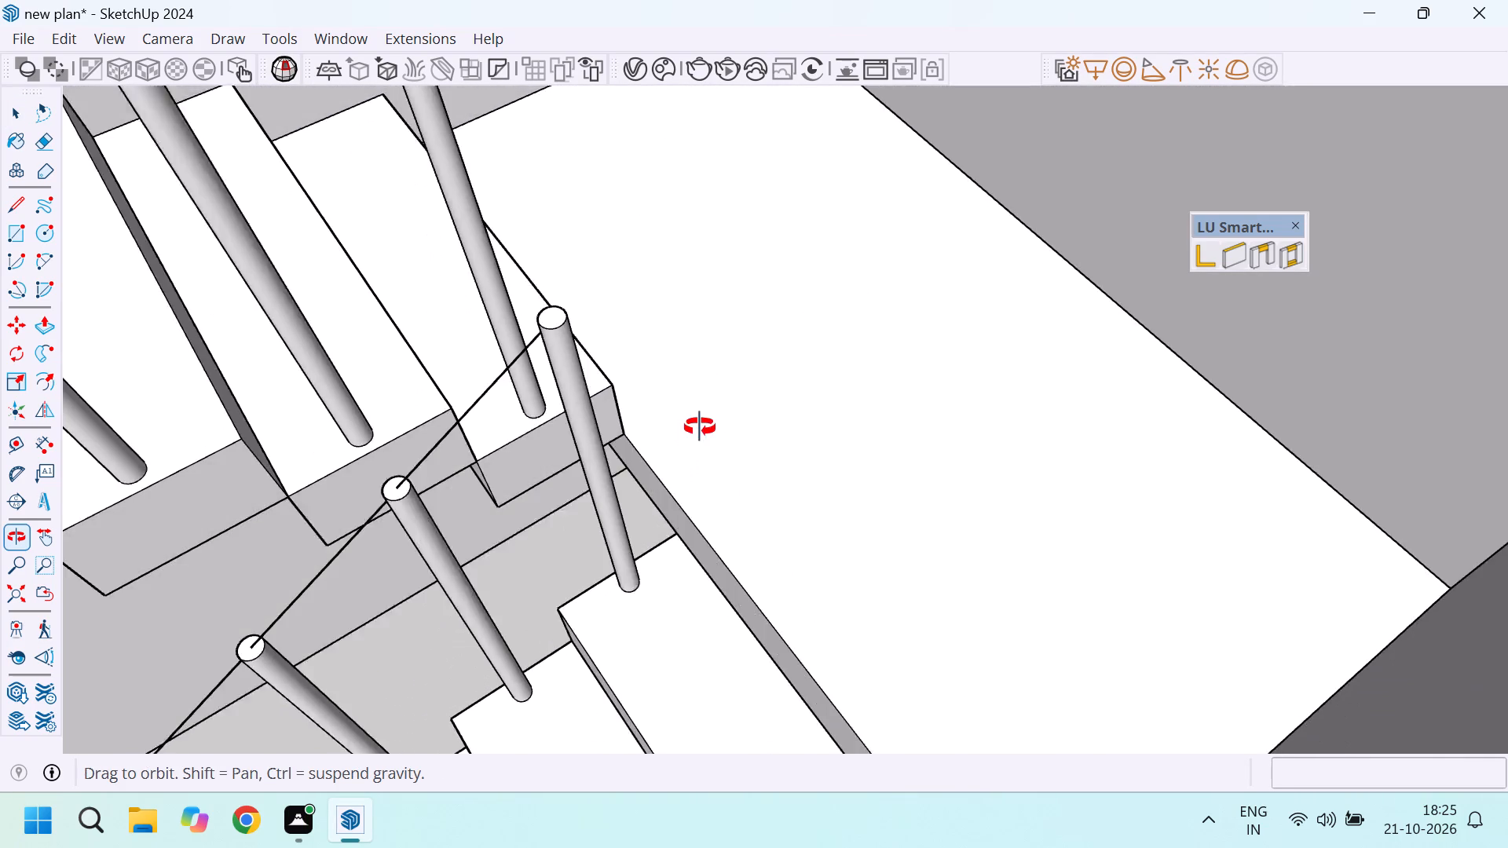
middle_click_drag(700, 427, 694, 451)
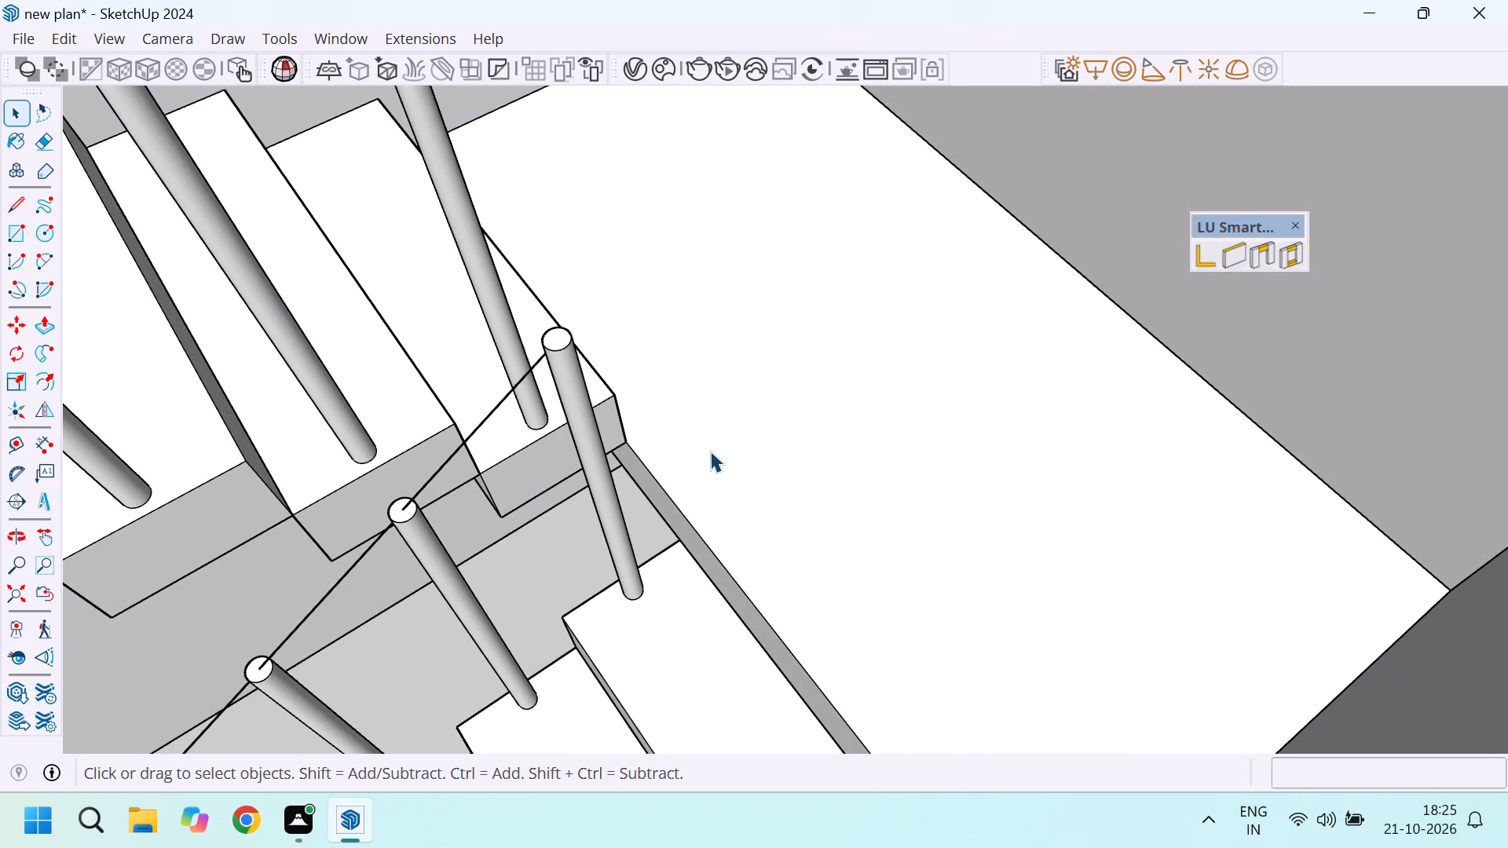
scroll(772, 440, "down", 4)
scroll(696, 401, "down", 5)
scroll(657, 400, "up", 3)
middle_click_drag(752, 407, 586, 485)
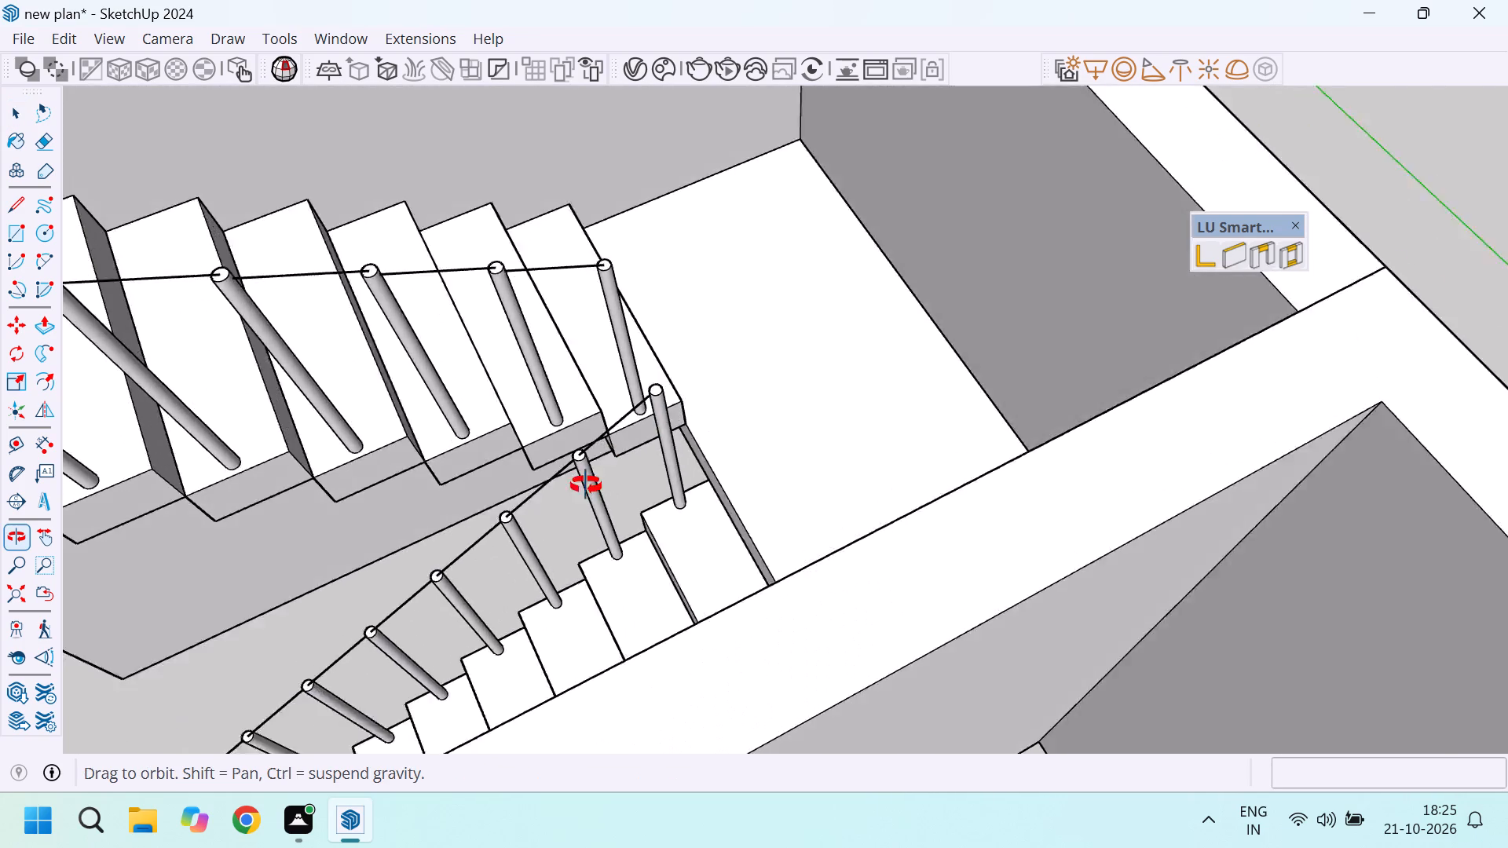
middle_click_drag(586, 485, 598, 488)
middle_click(599, 487)
scroll(691, 415, "up", 6)
scroll(683, 413, "down", 5)
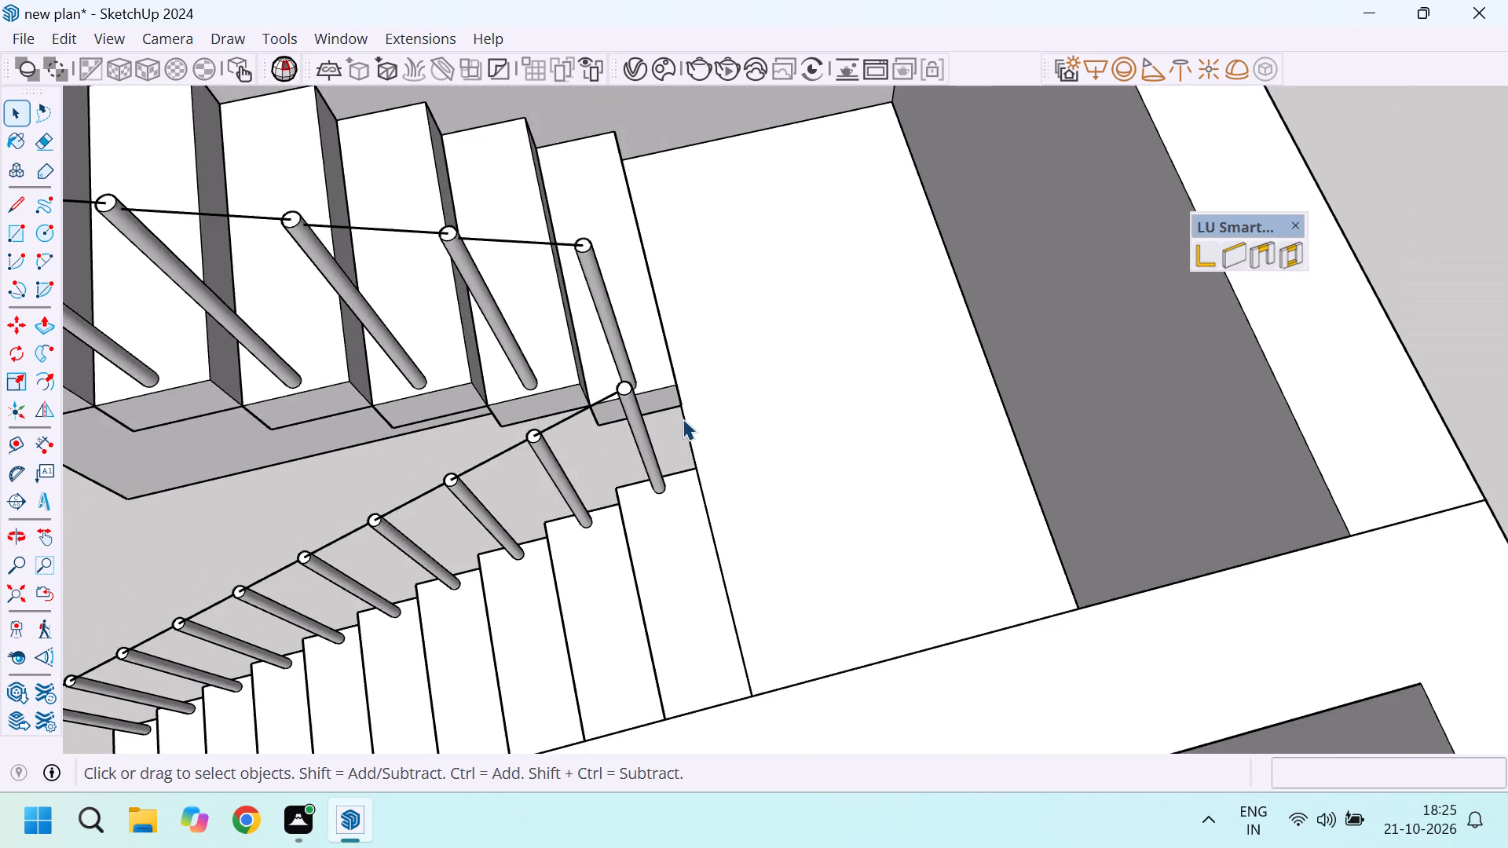
scroll(683, 419, "down", 3)
scroll(657, 380, "up", 5)
scroll(706, 426, "down", 7)
scroll(697, 430, "up", 5)
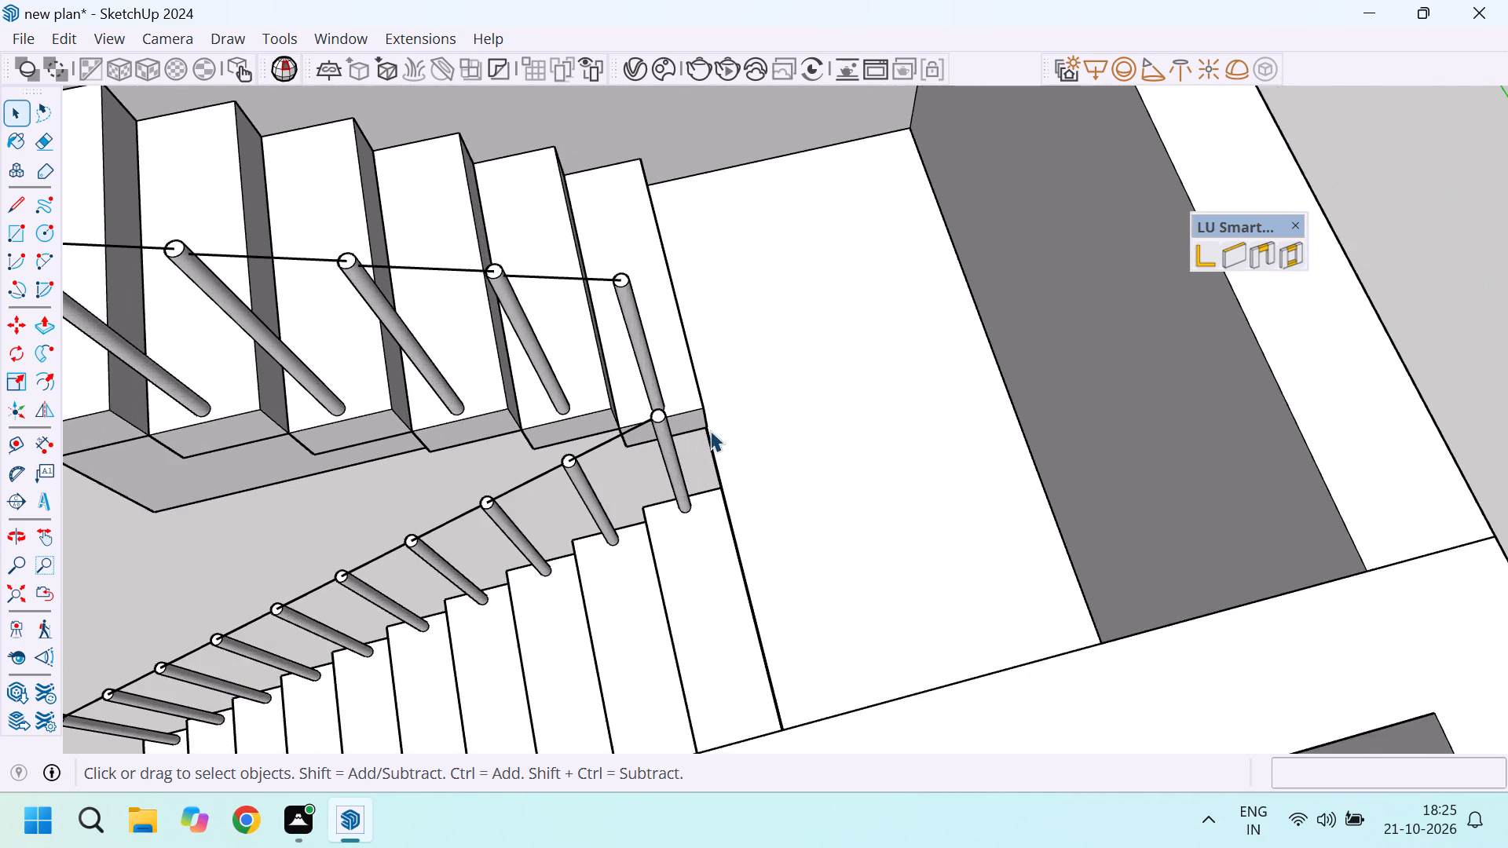
scroll(710, 430, "up", 3)
scroll(714, 450, "down", 4)
scroll(700, 452, "up", 5)
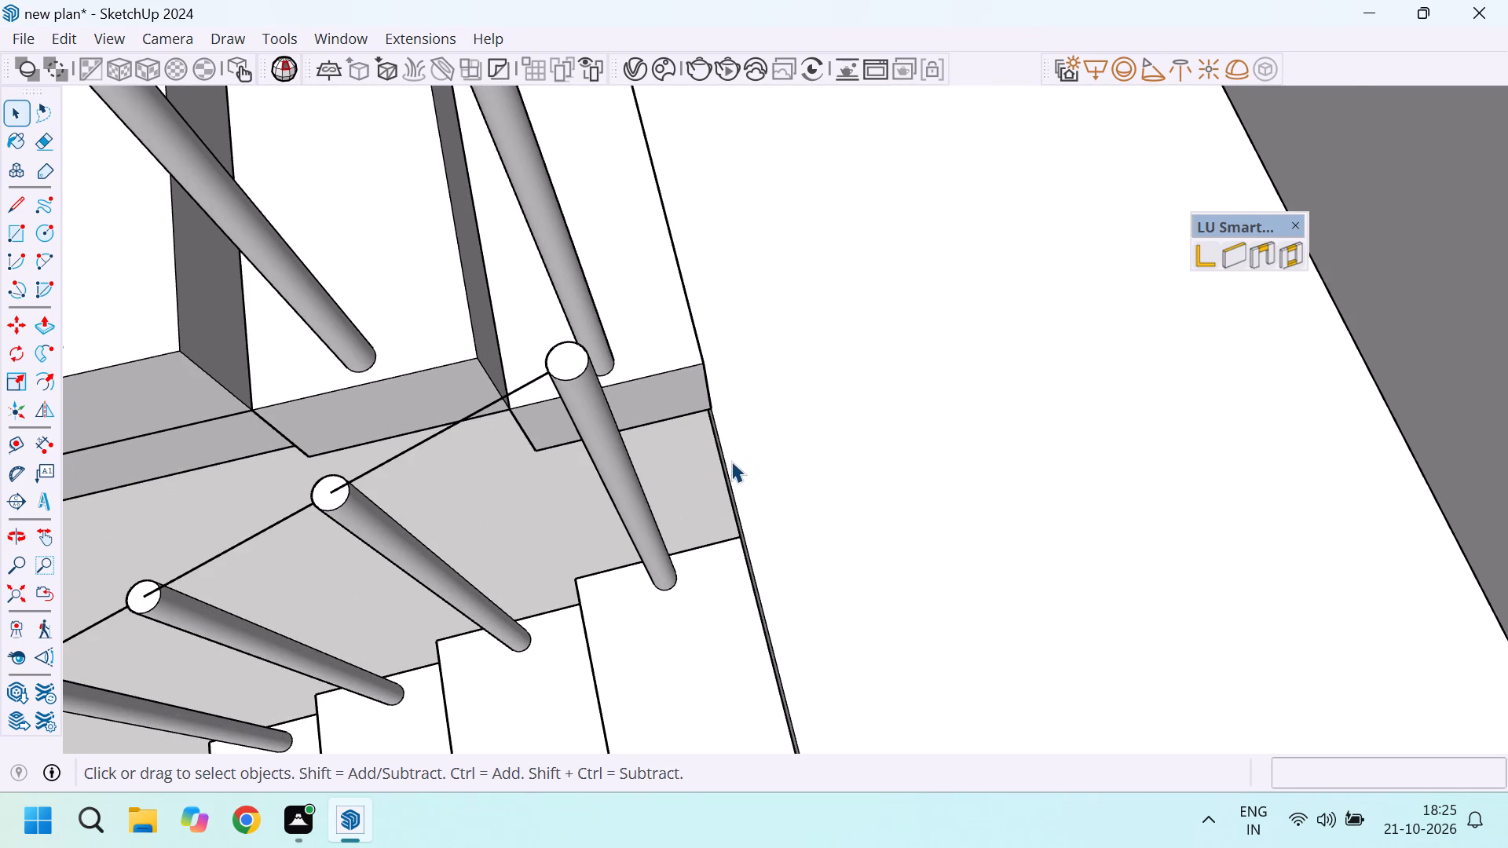
Draw a circle of about 7/16" radius on the landing, just inside its edge between the two flights.
scroll(734, 461, "up", 2)
key("c")
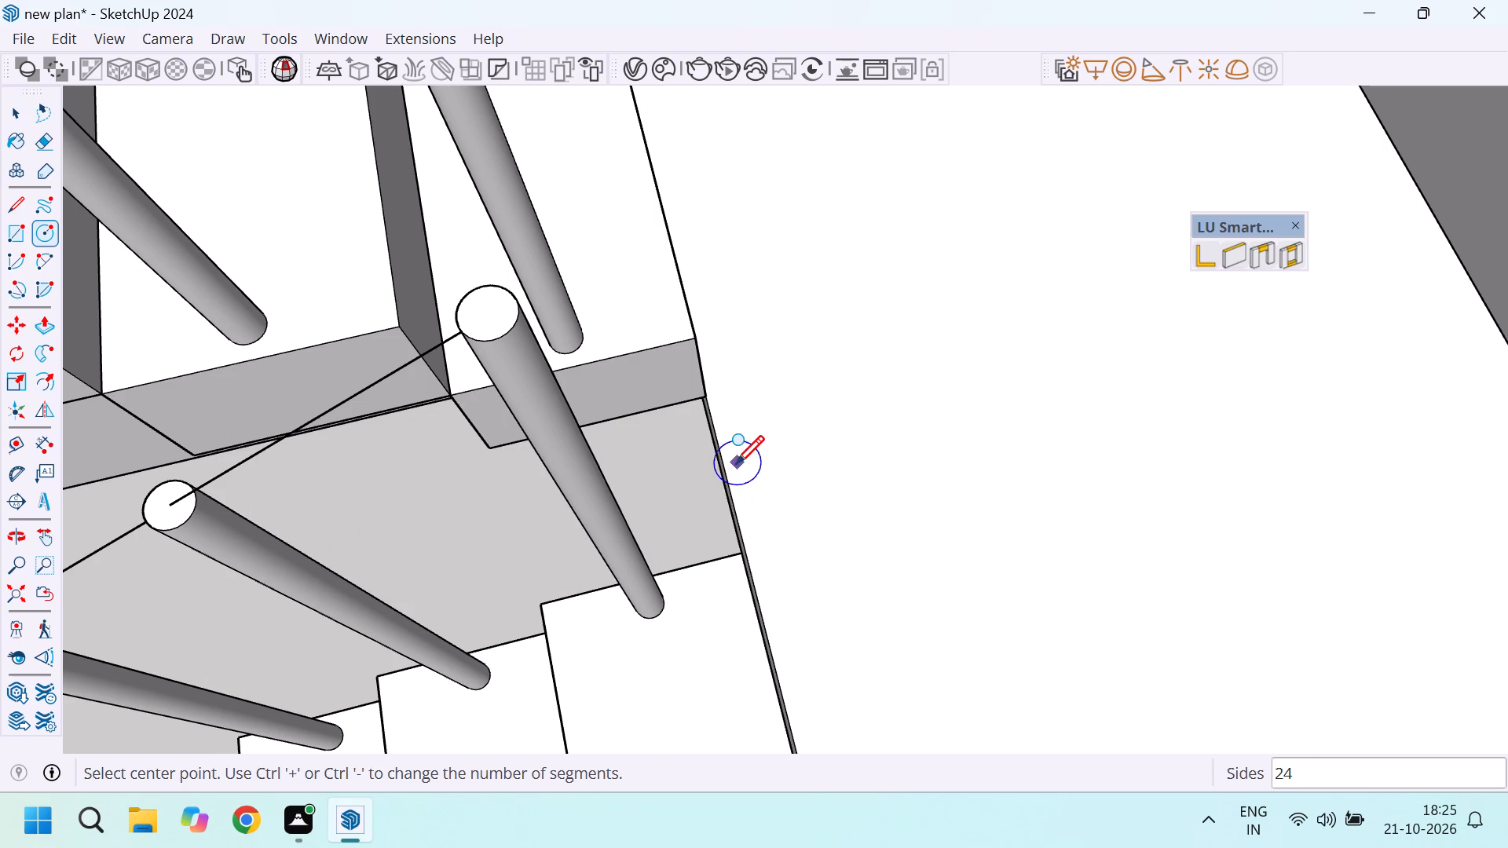
scroll(735, 462, "up", 5)
left_click(744, 465)
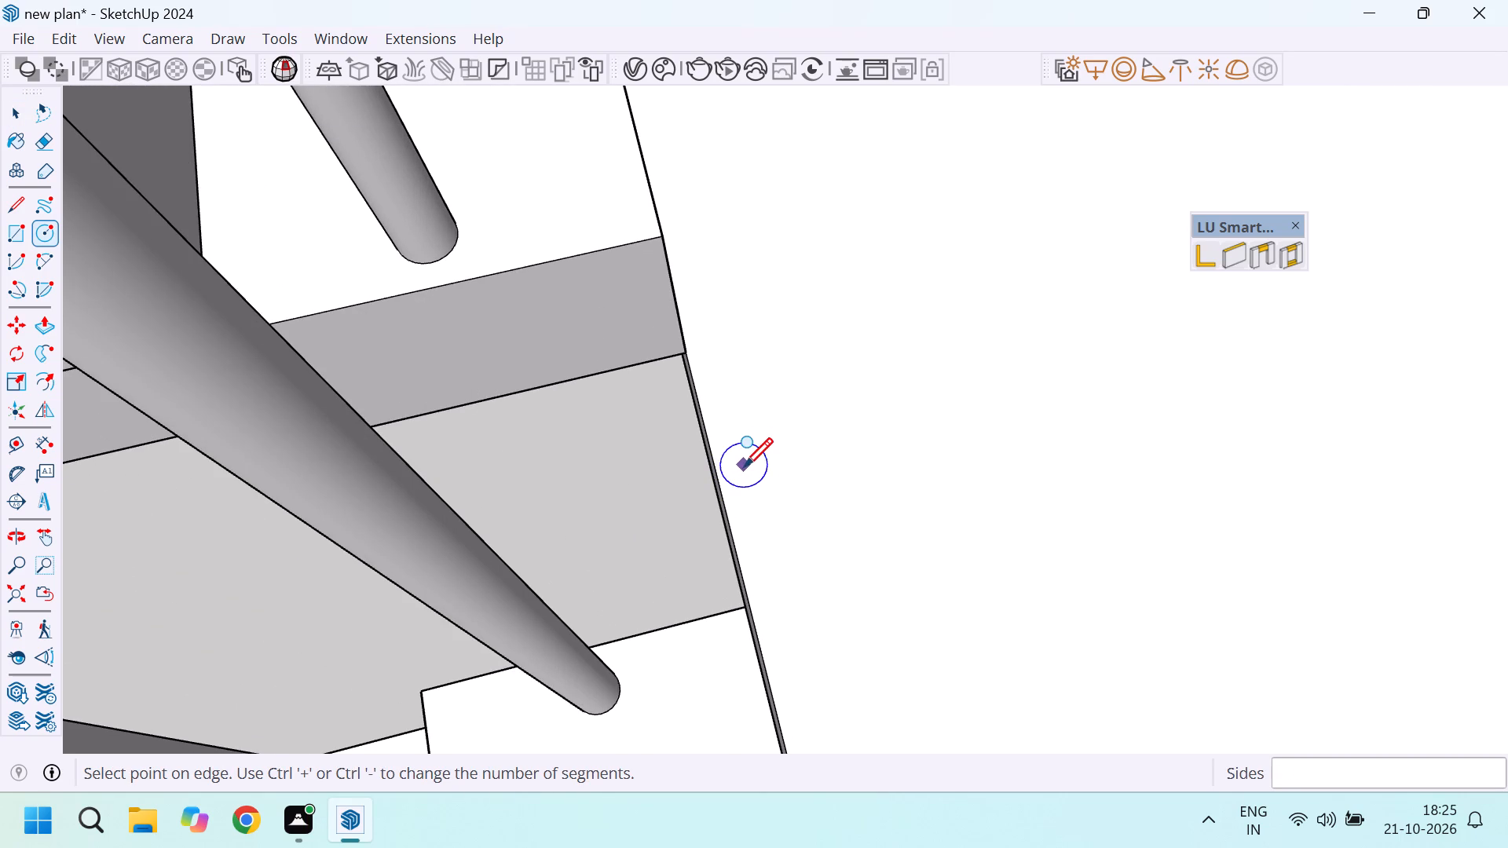
left_click(759, 459)
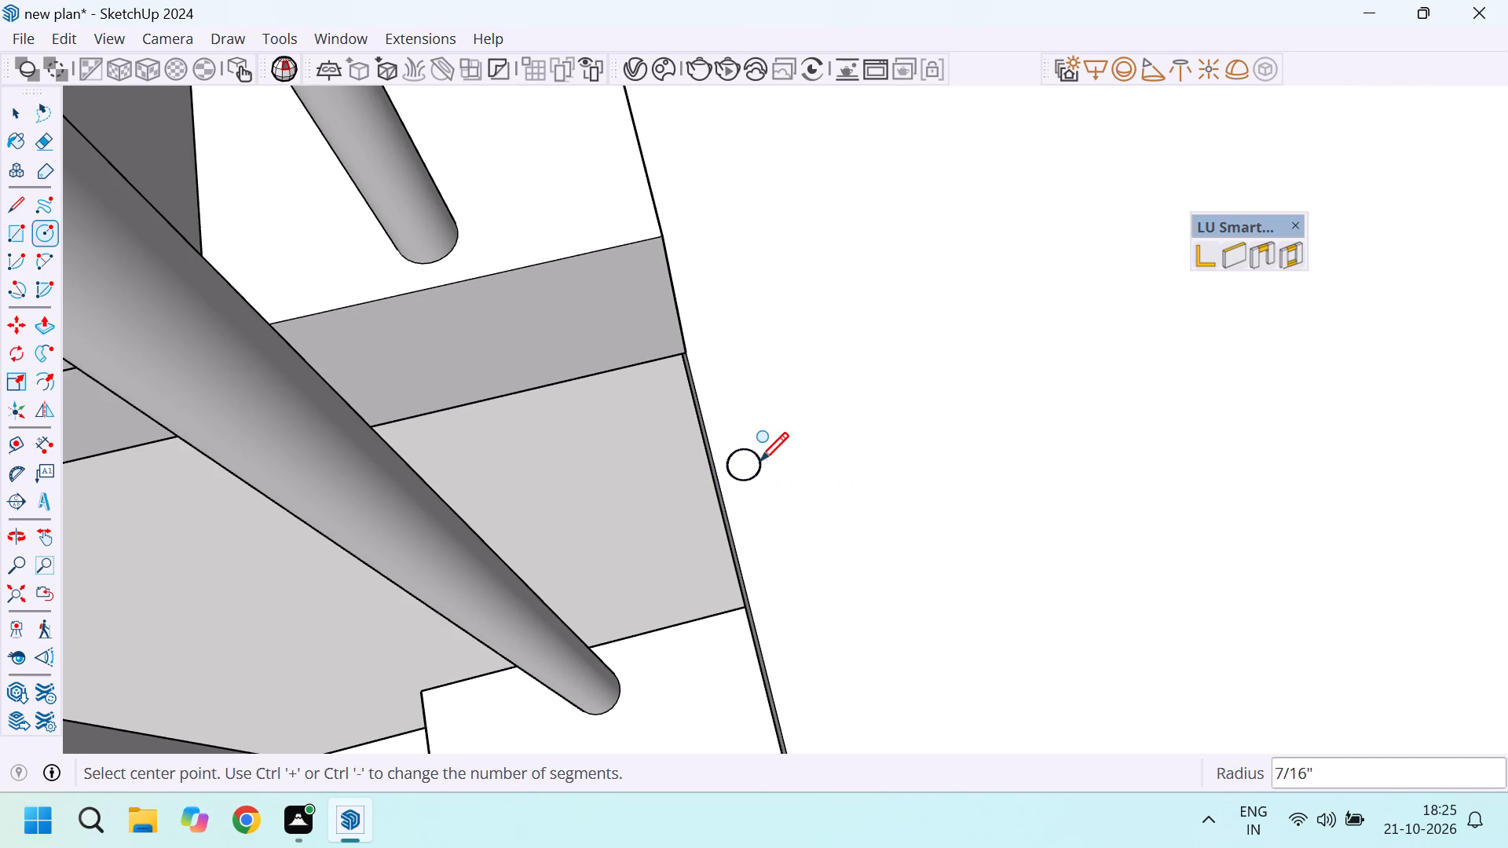
Copy the top circular face of the lower flight's last baluster and paste it onto the landing beside the drawn circle.
scroll(774, 459, "down", 5)
scroll(759, 460, "up", 5)
scroll(796, 468, "down", 4)
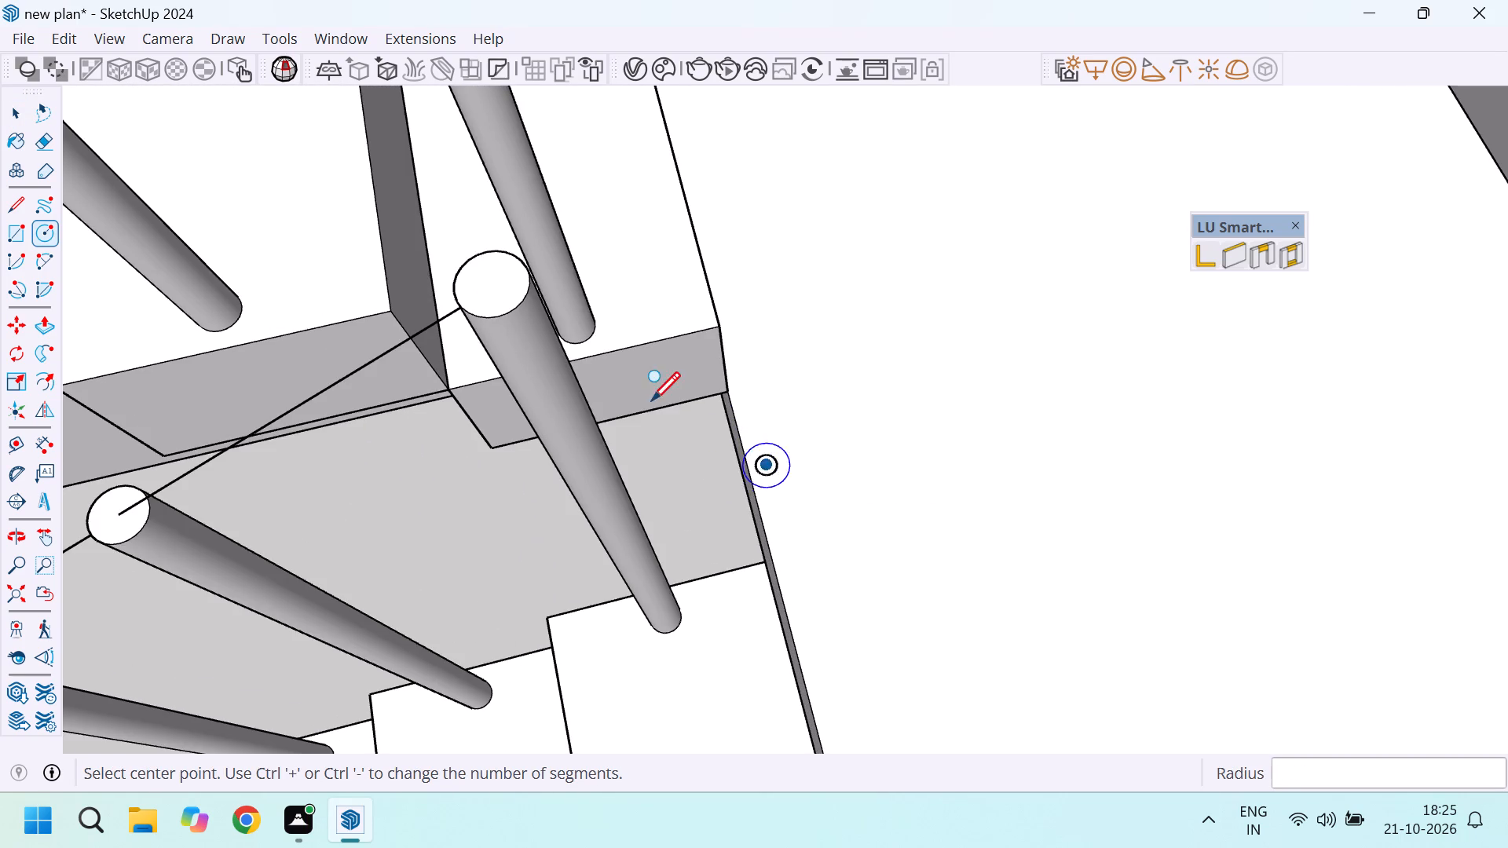
scroll(474, 283, "up", 5)
key("space")
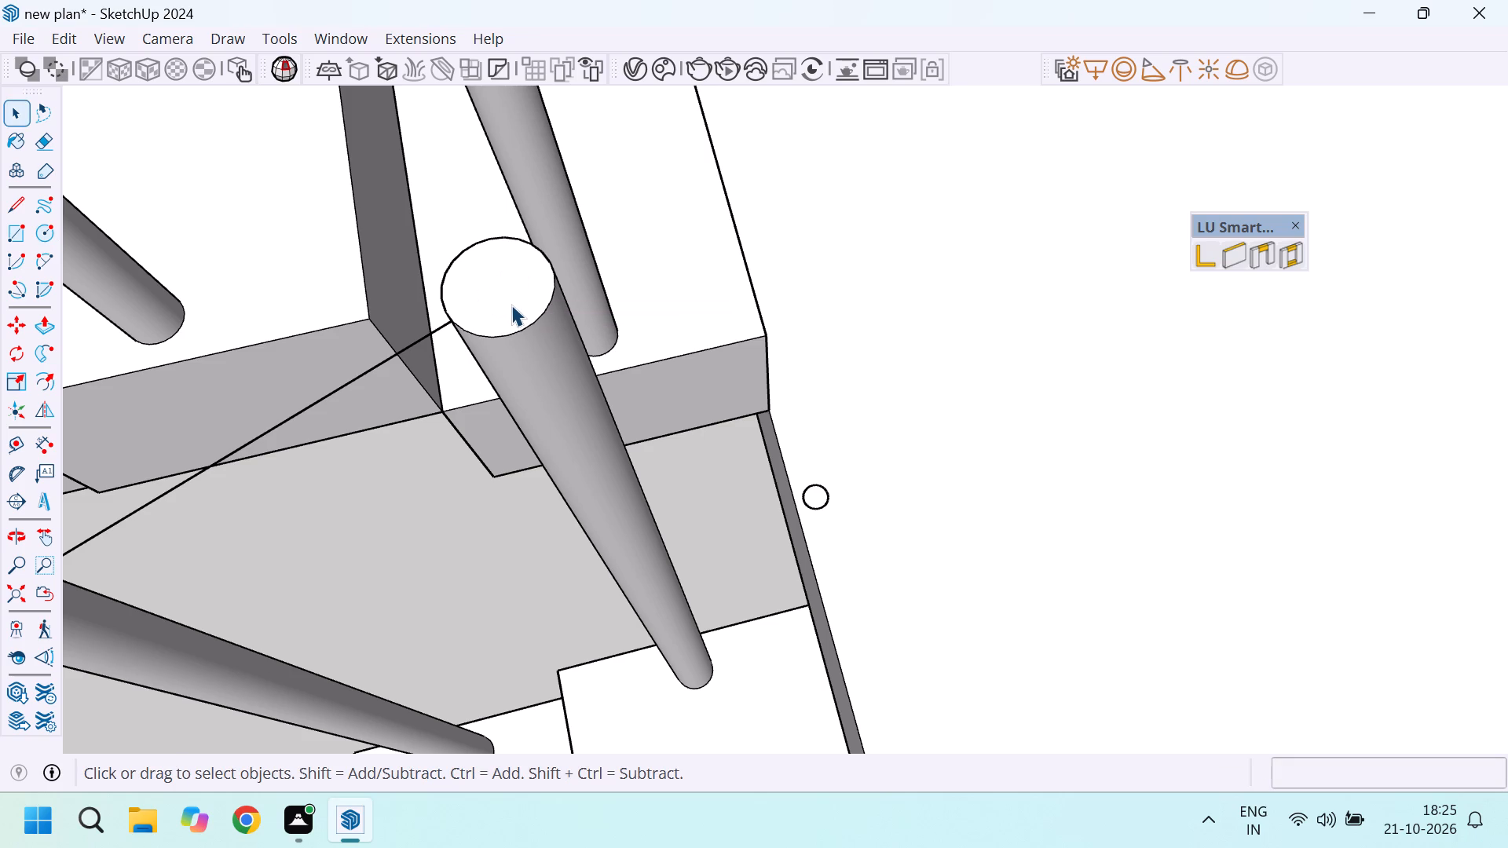
left_click(511, 305)
triple_click(513, 304)
double_click(512, 303)
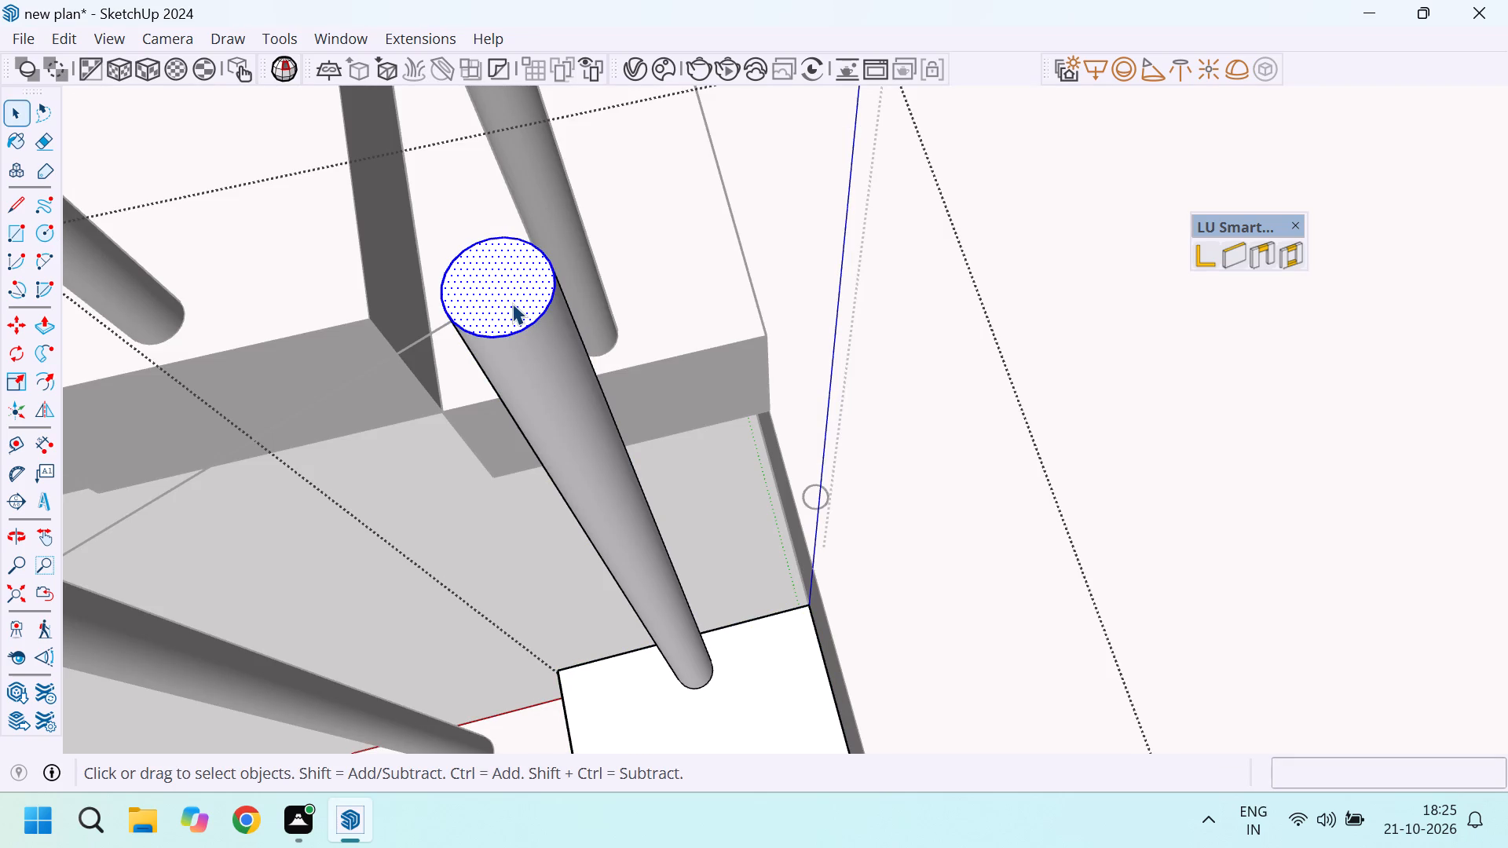
left_click(509, 301)
double_click(509, 297)
key("ctrl+c")
scroll(525, 298, "down", 6)
left_click(913, 320)
left_click(935, 309)
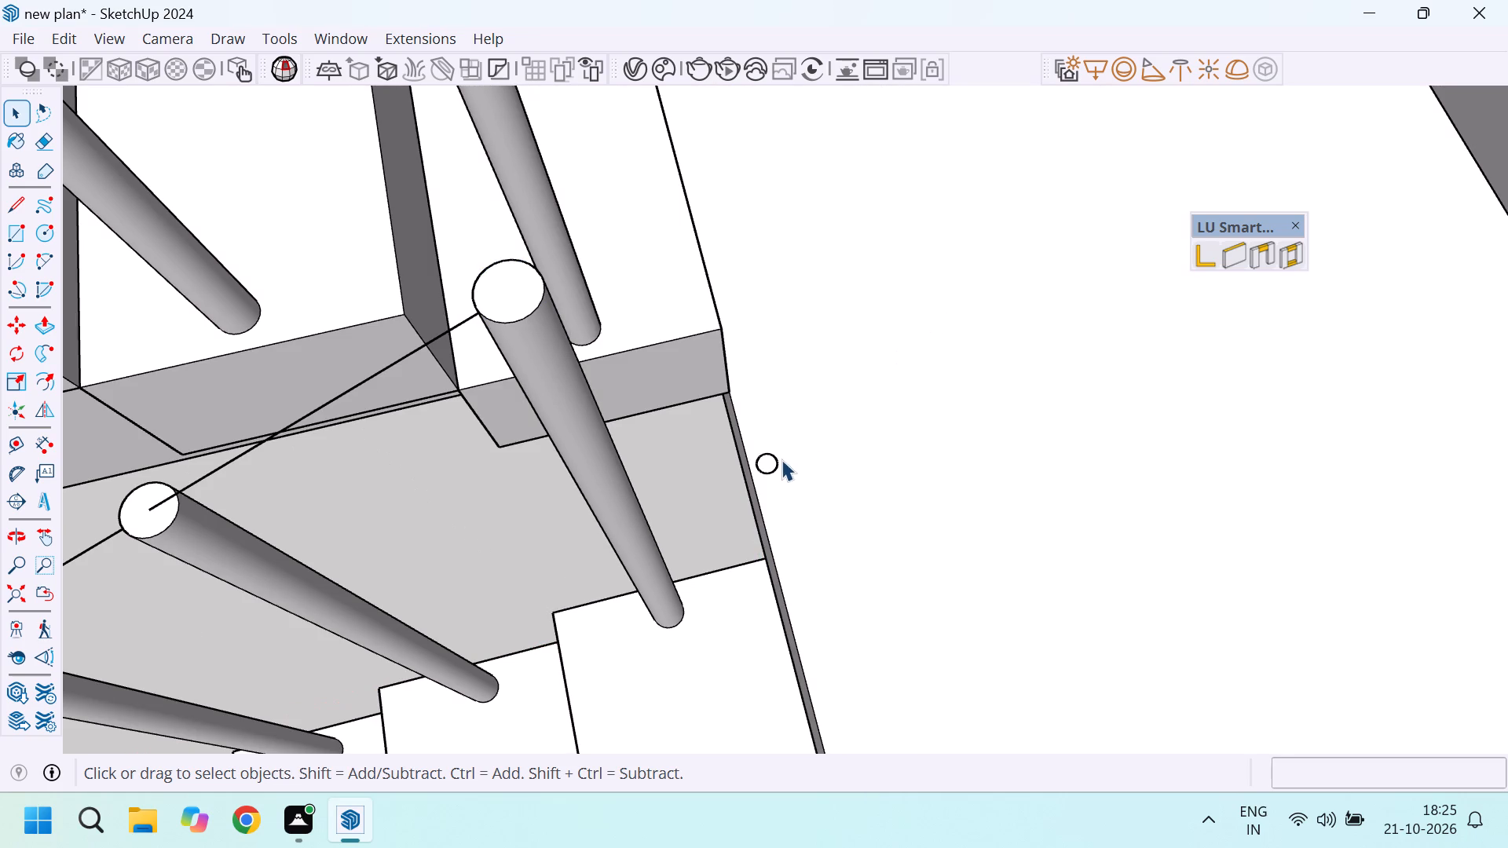
key("ctrl+v")
scroll(783, 462, "up", 12)
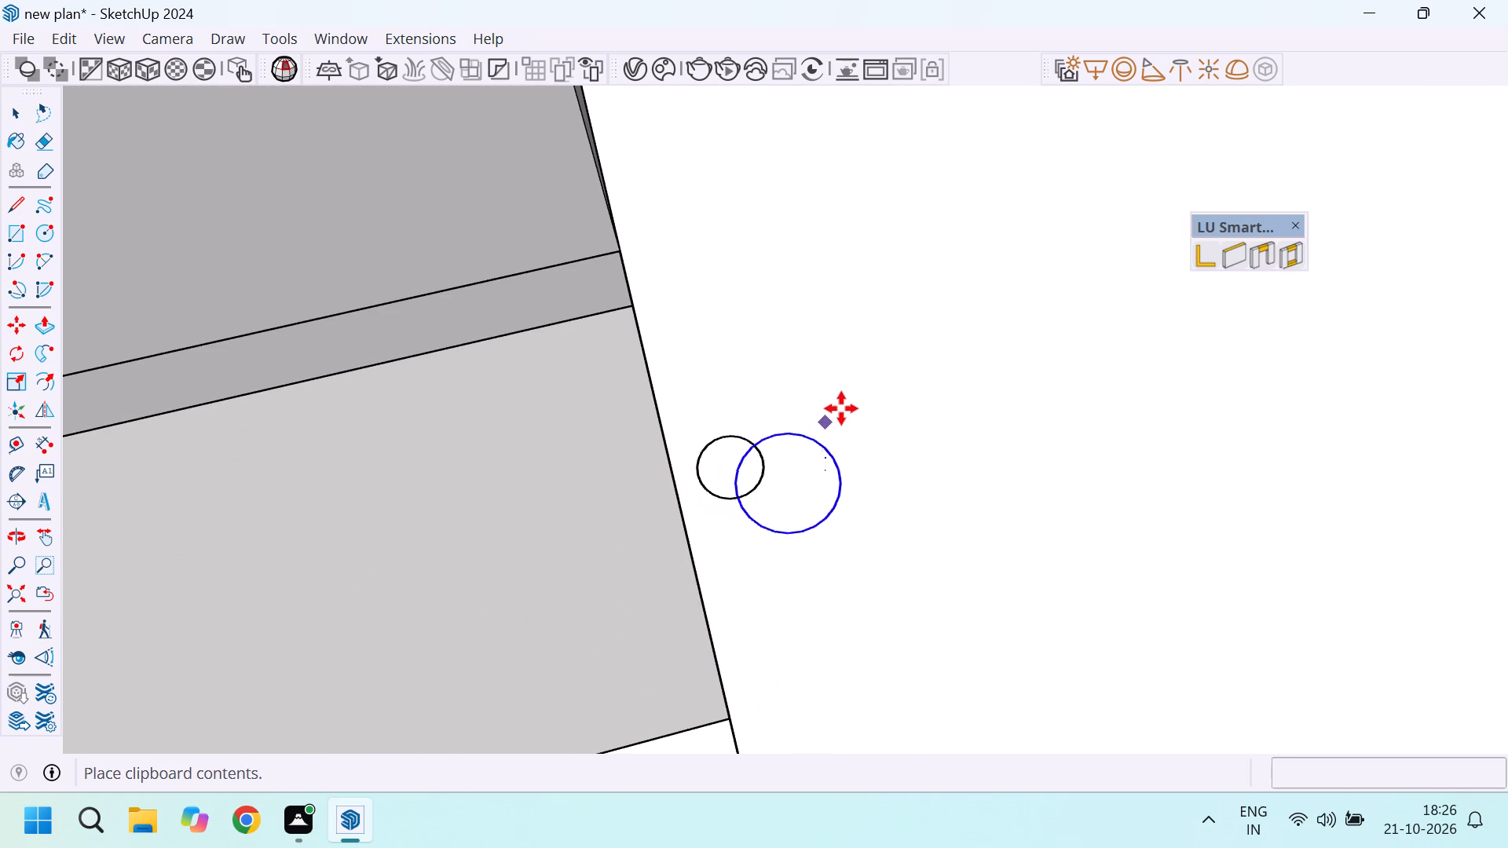
left_click(942, 363)
key("space")
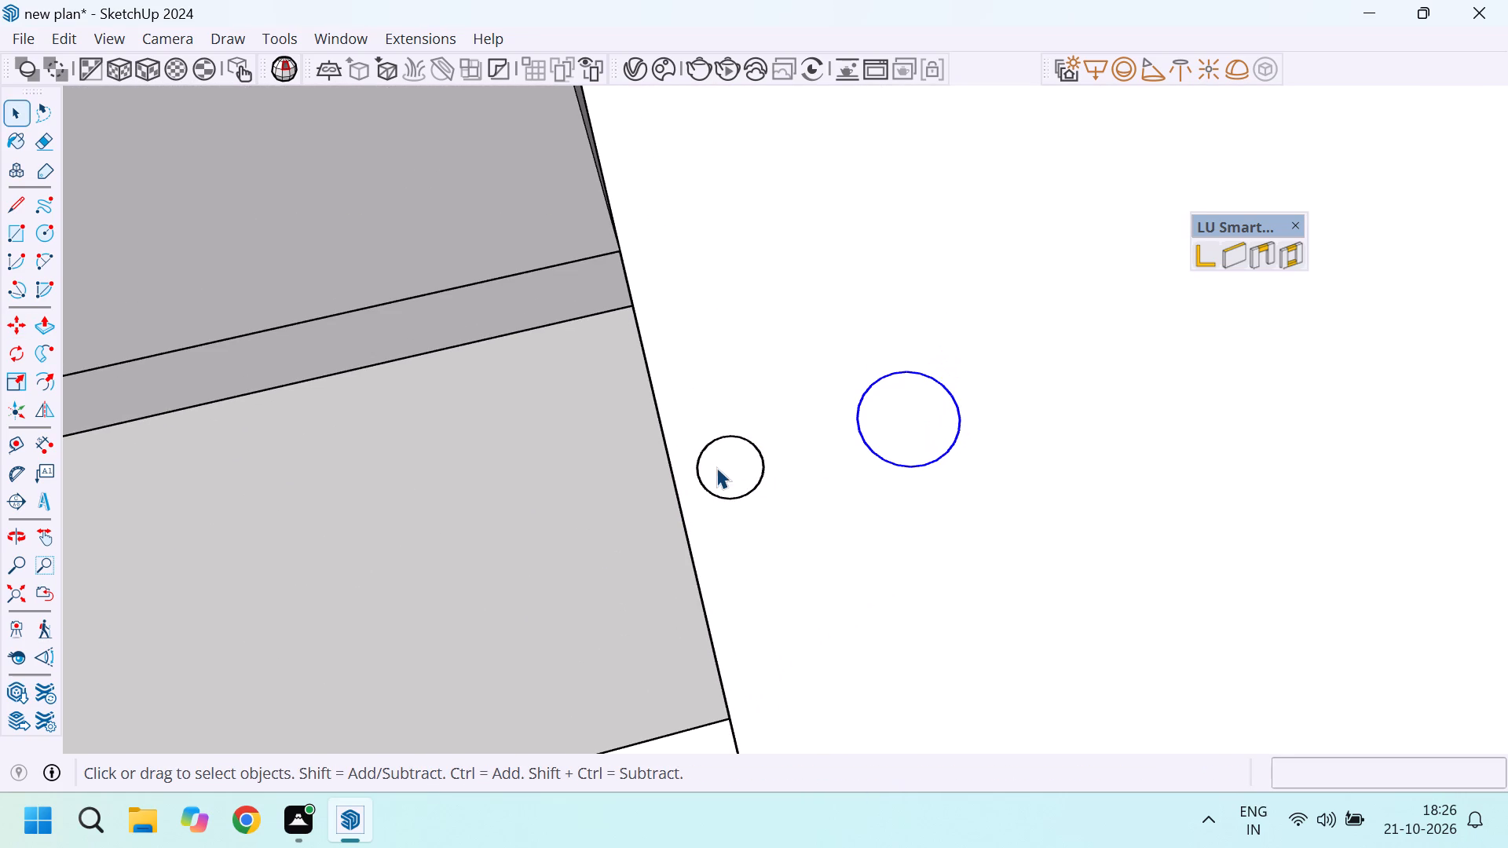
Delete the smaller, previously drawn circle nearest the landing's edge.
left_click(757, 486)
key("Delete")
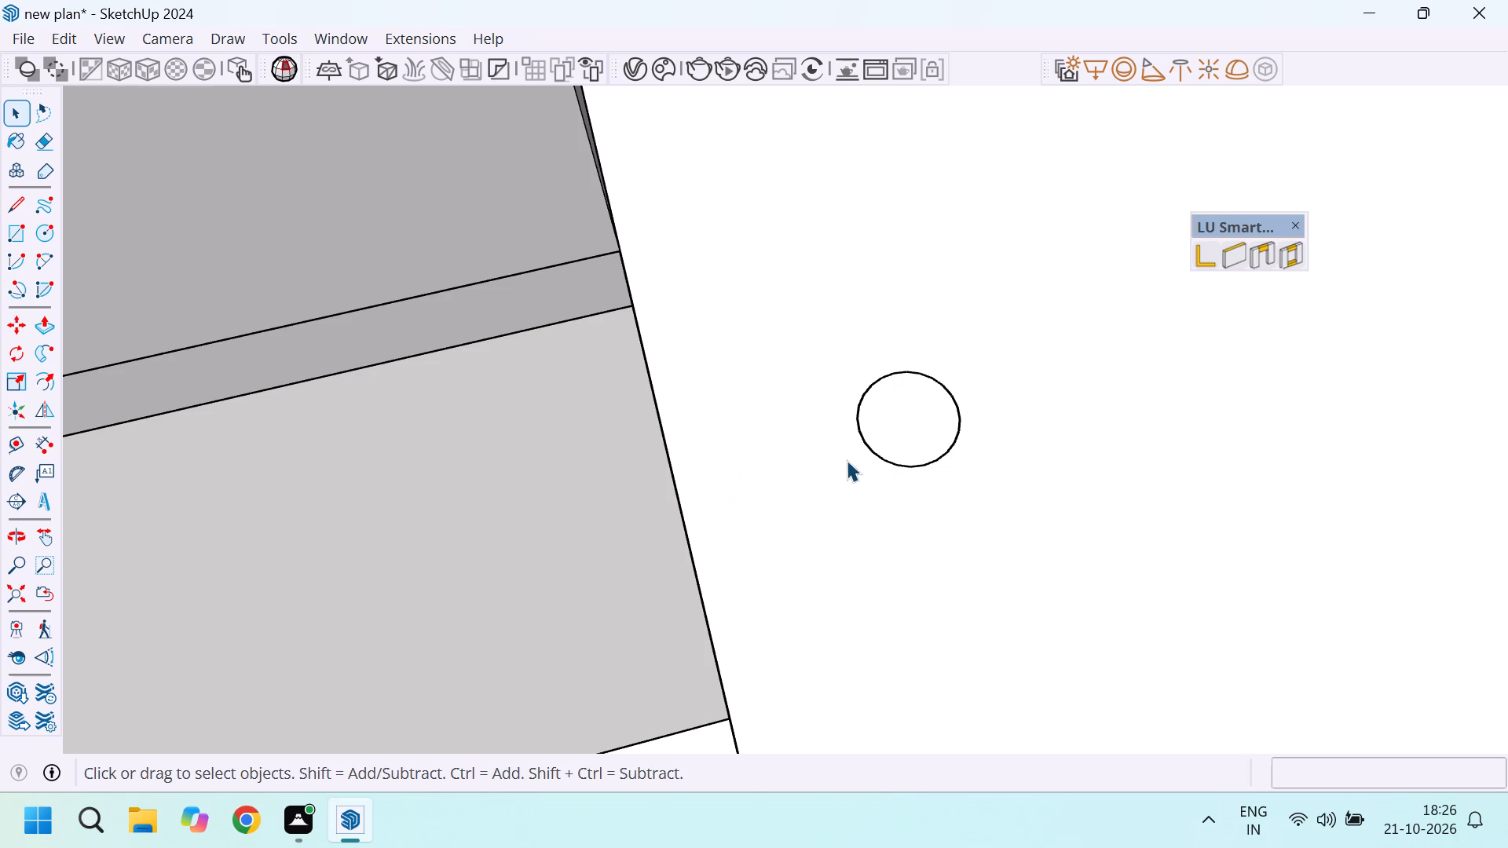
Move the pasted circle about 1 1/2" towards the landing's edge between the two flights.
left_click(863, 440)
key("m")
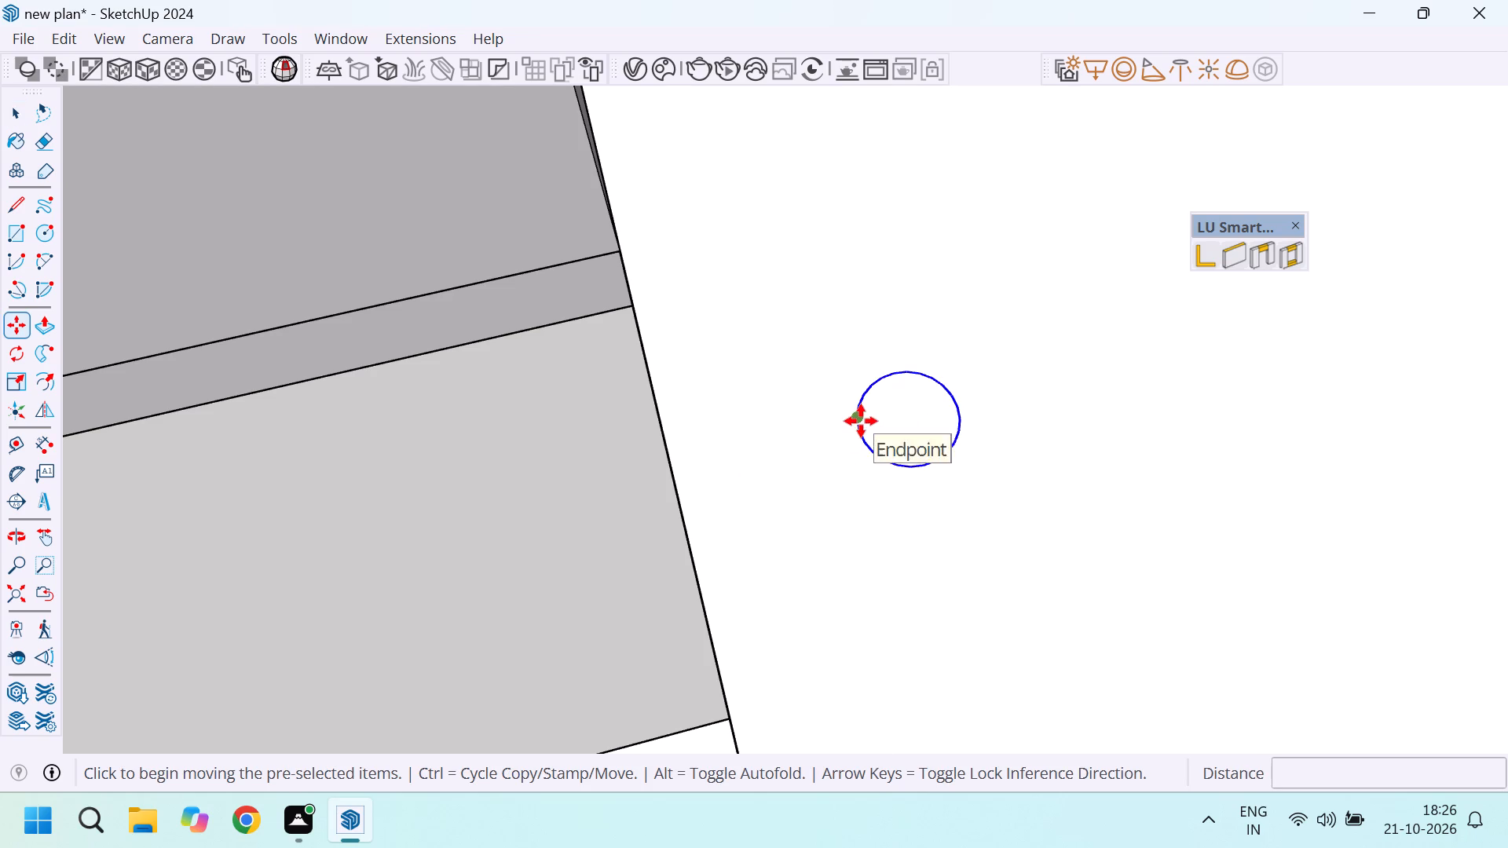
left_click(862, 427)
scroll(759, 477, "down", 4)
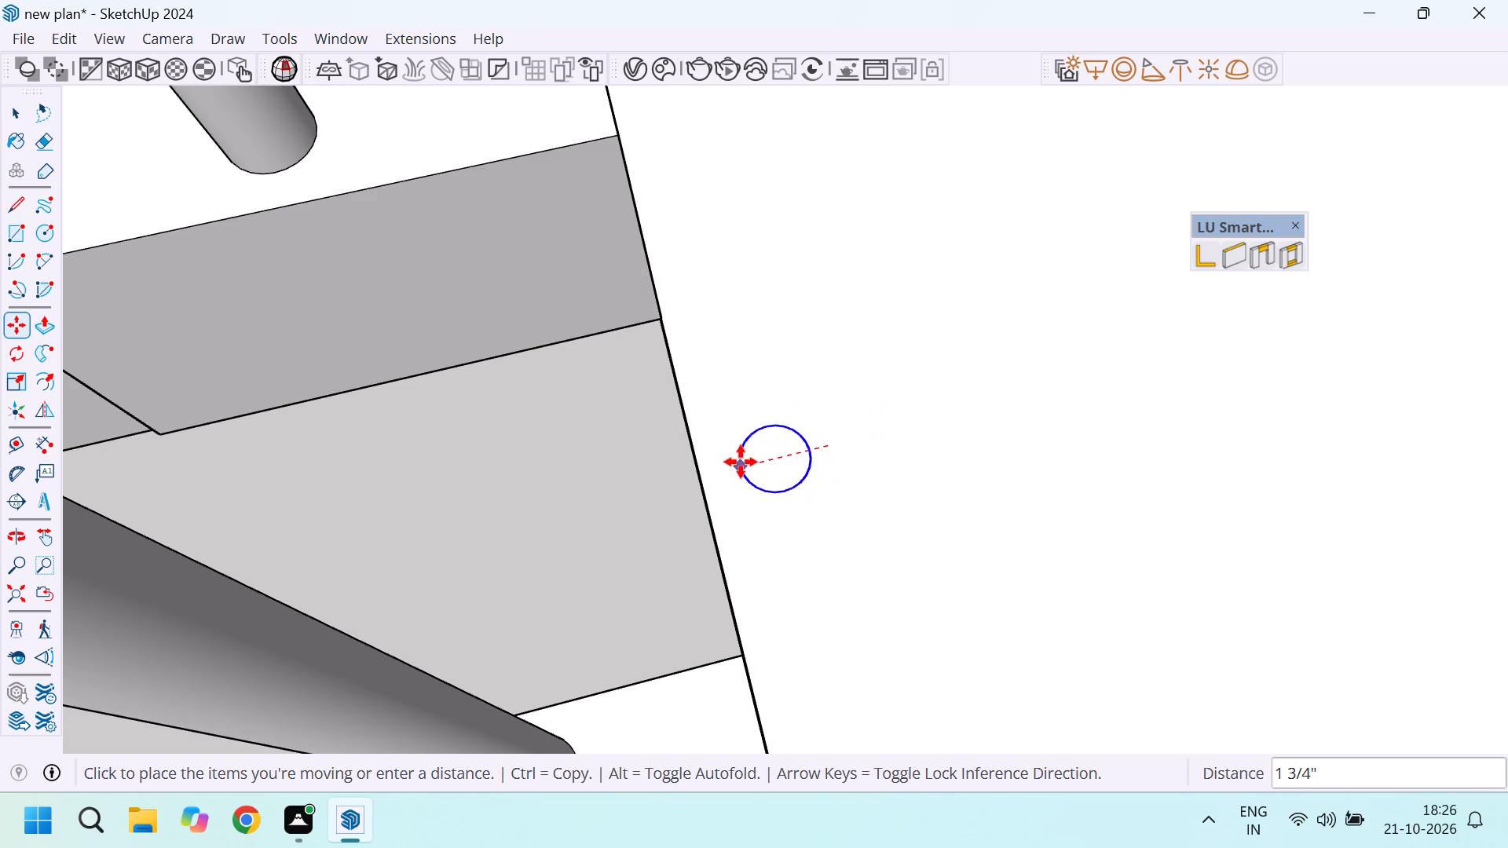
left_click(752, 463)
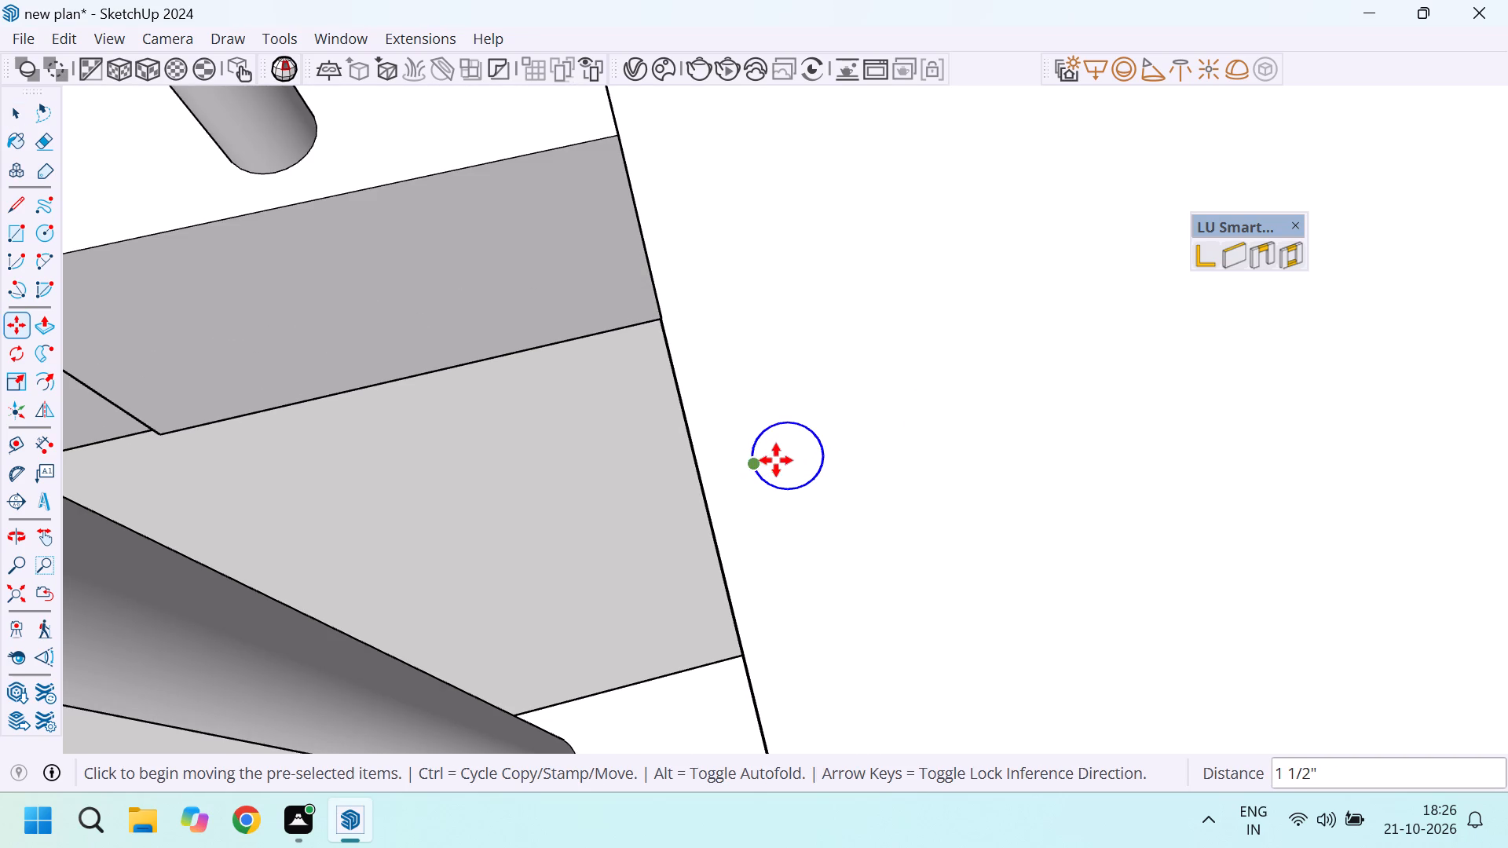
key("space")
Push/Pull the circle on the landing up 2'6" to form a baluster.
key("p")
left_click(790, 452)
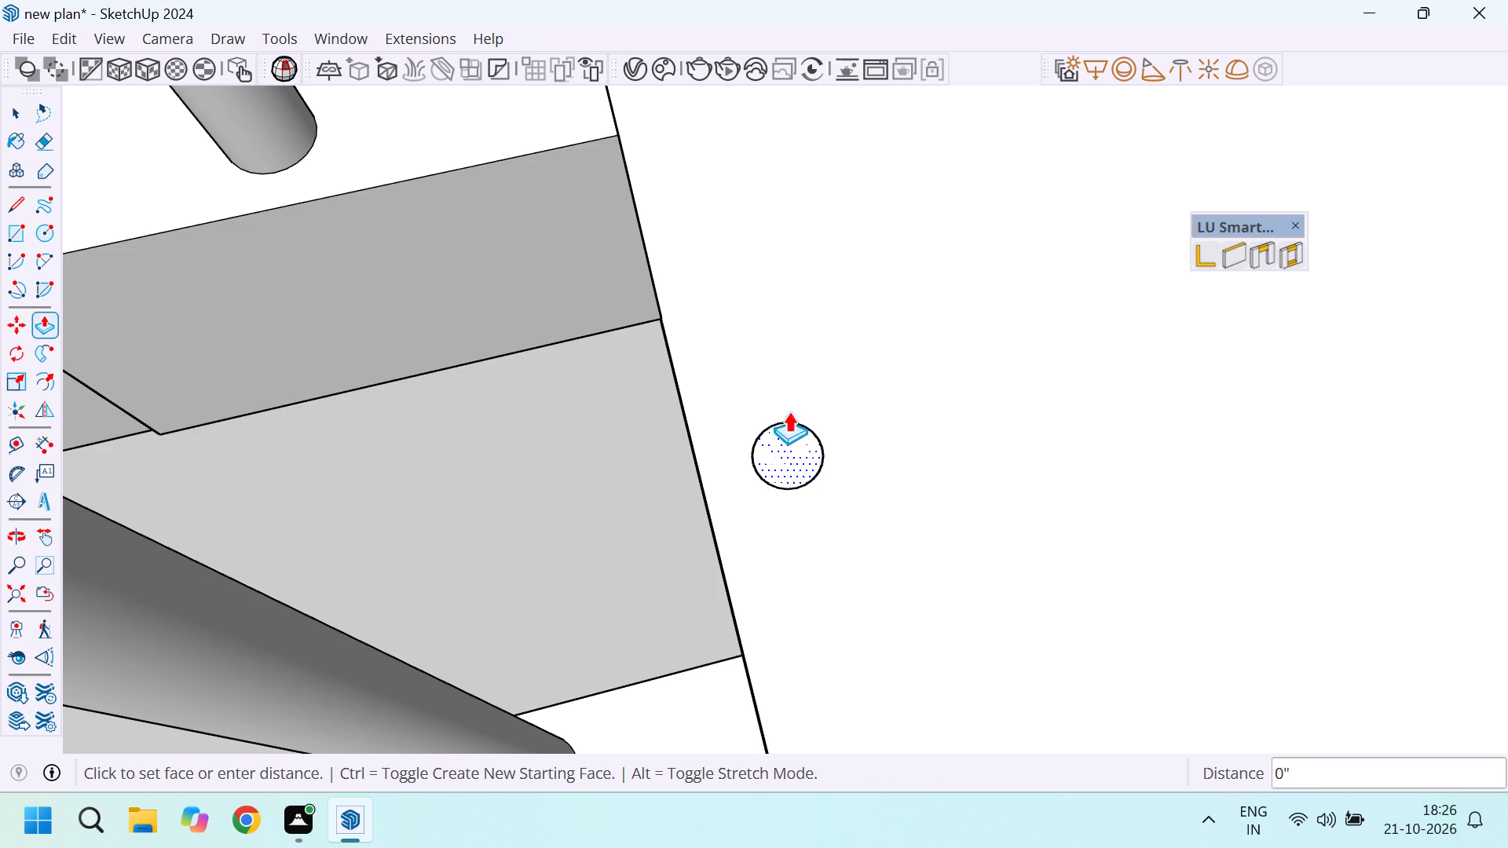
scroll(811, 287, "down", 19)
type("2'6")
key("Return")
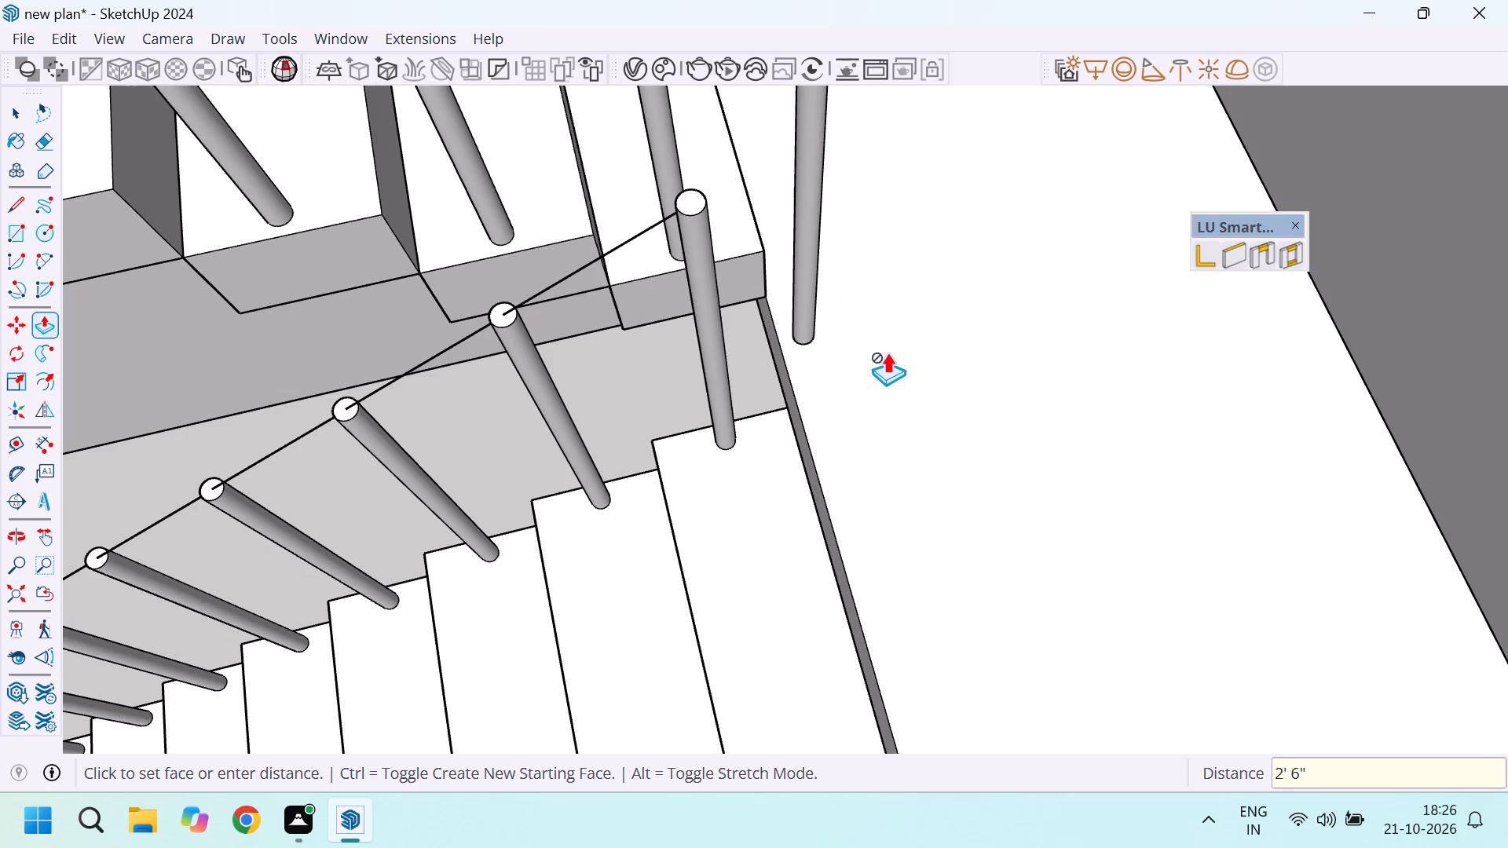
scroll(884, 376, "down", 13)
scroll(807, 225, "up", 9)
key("space")
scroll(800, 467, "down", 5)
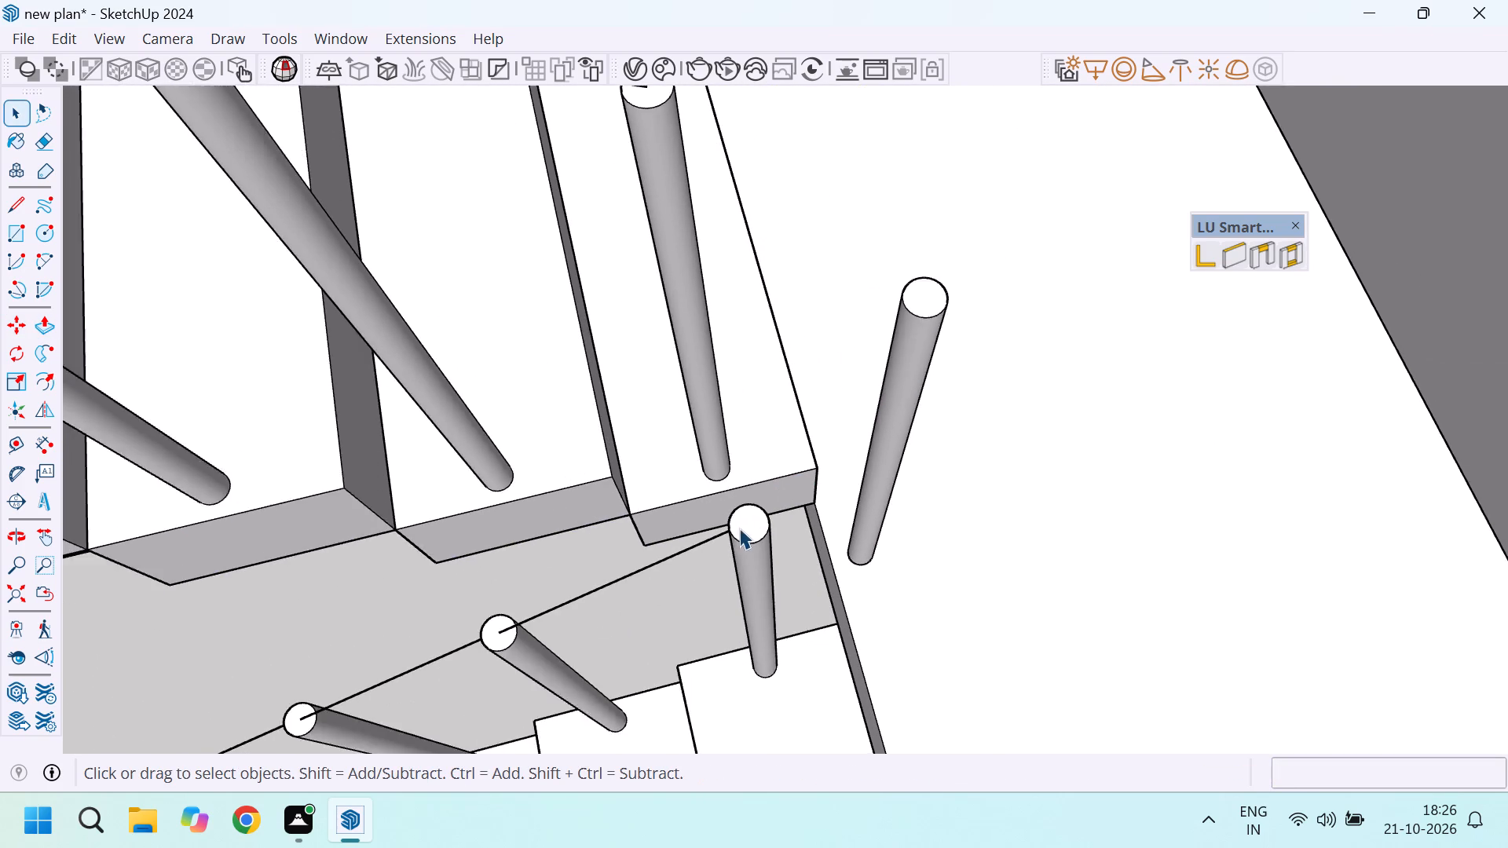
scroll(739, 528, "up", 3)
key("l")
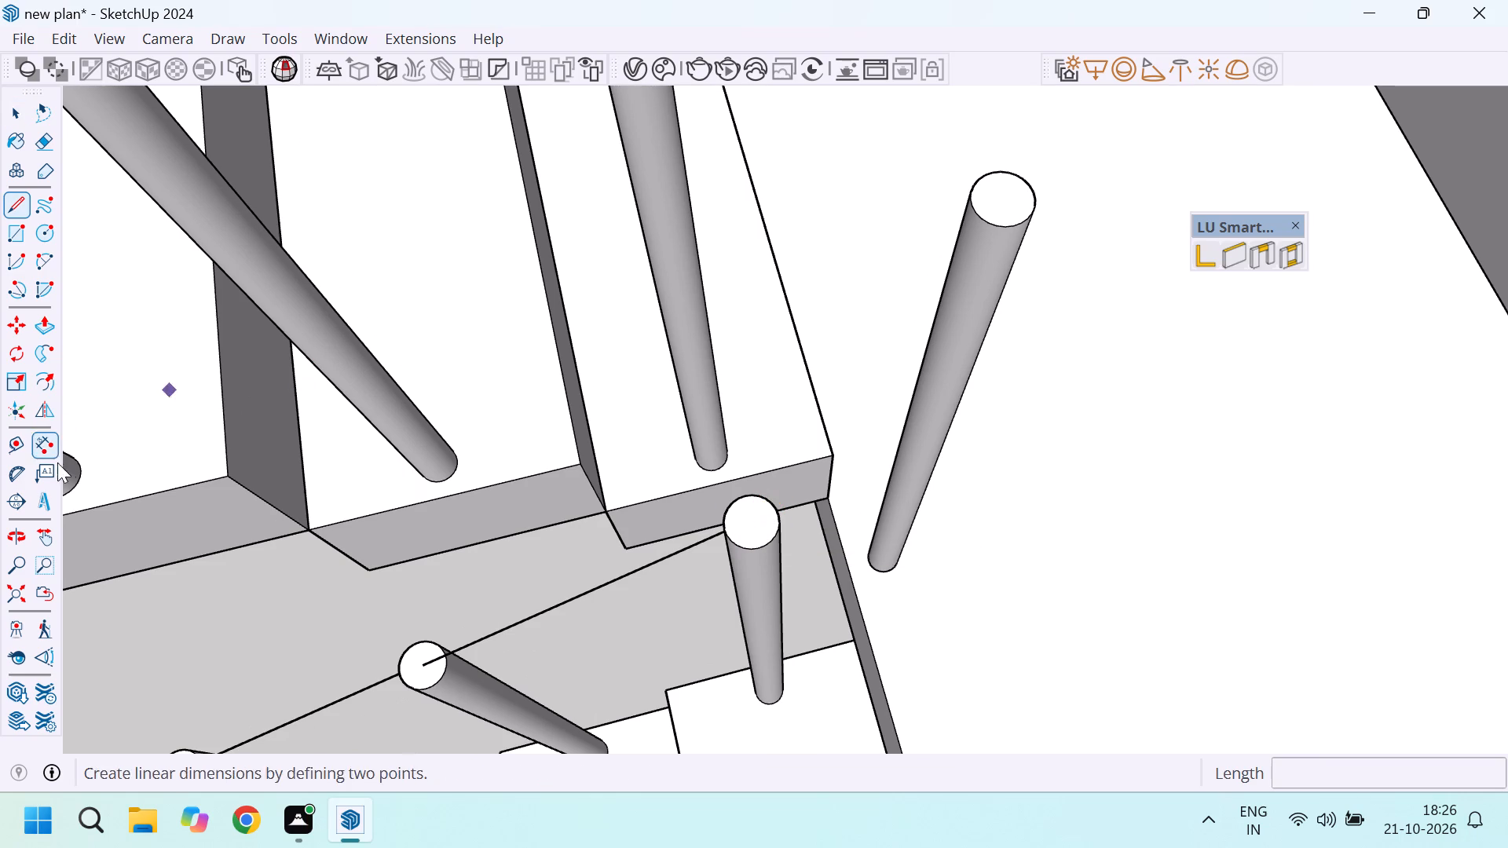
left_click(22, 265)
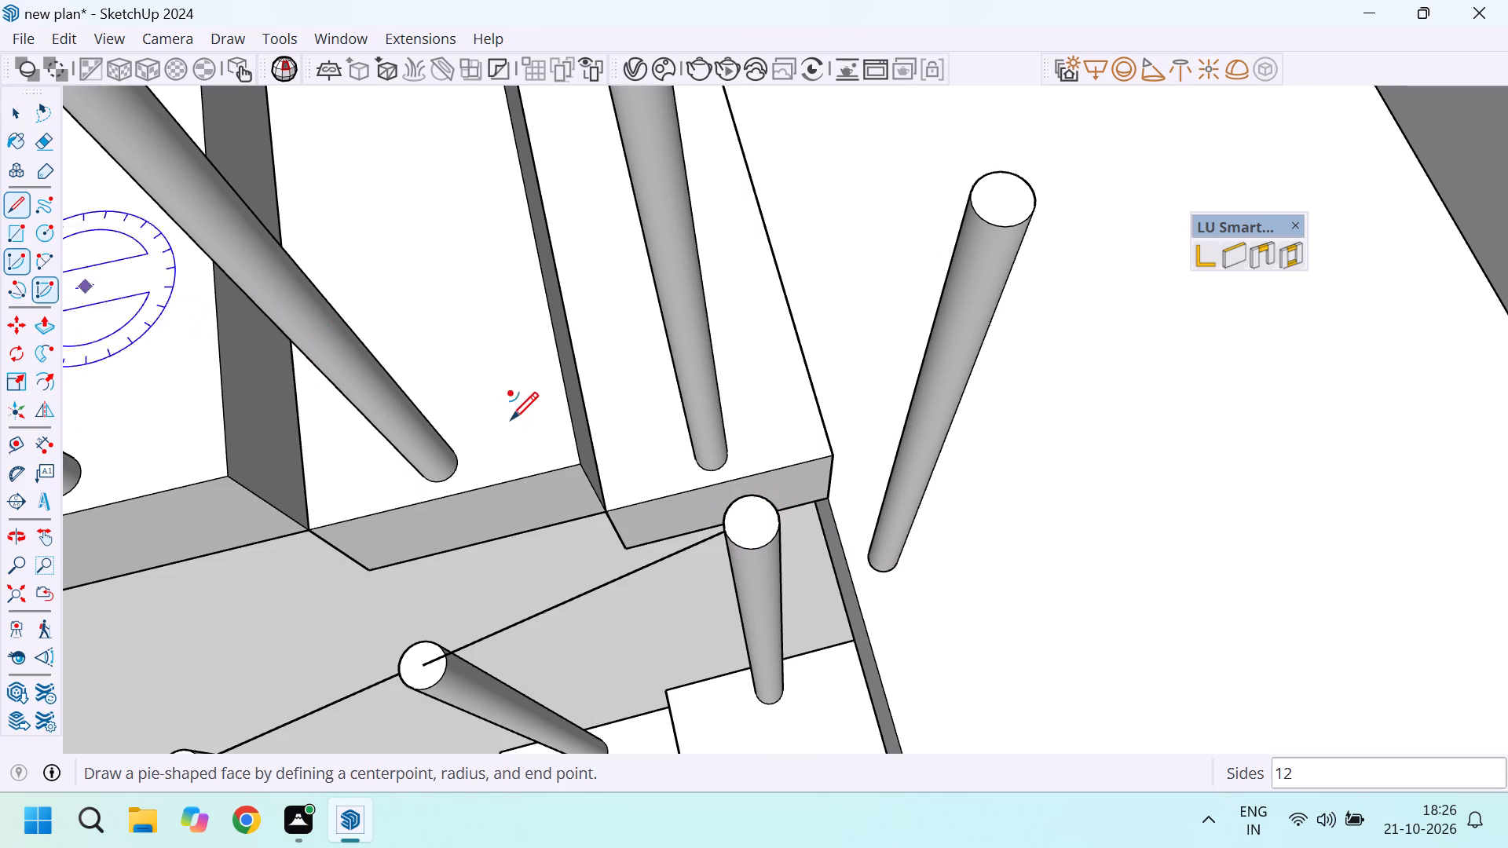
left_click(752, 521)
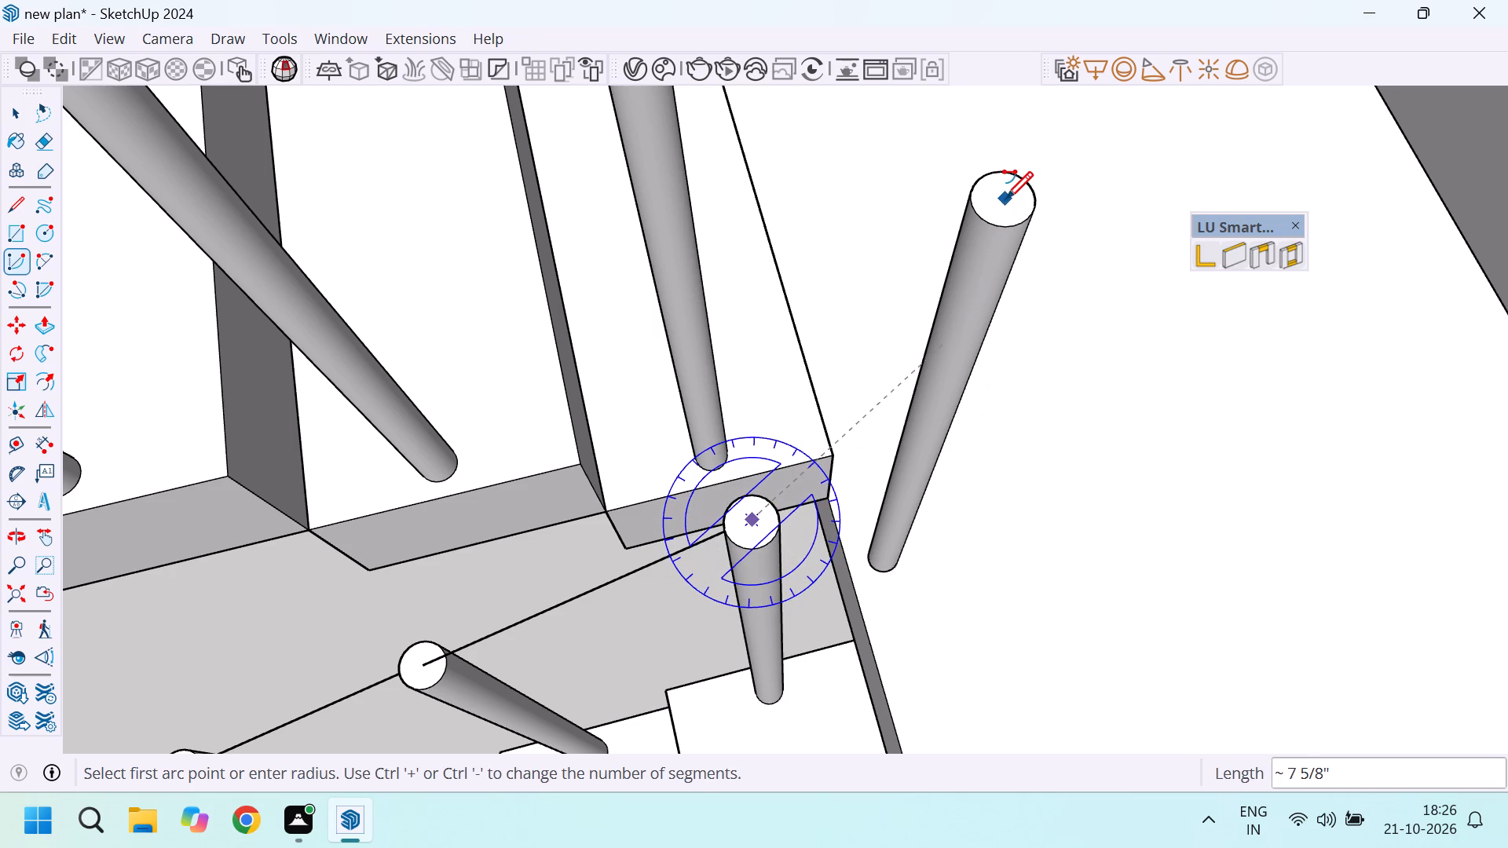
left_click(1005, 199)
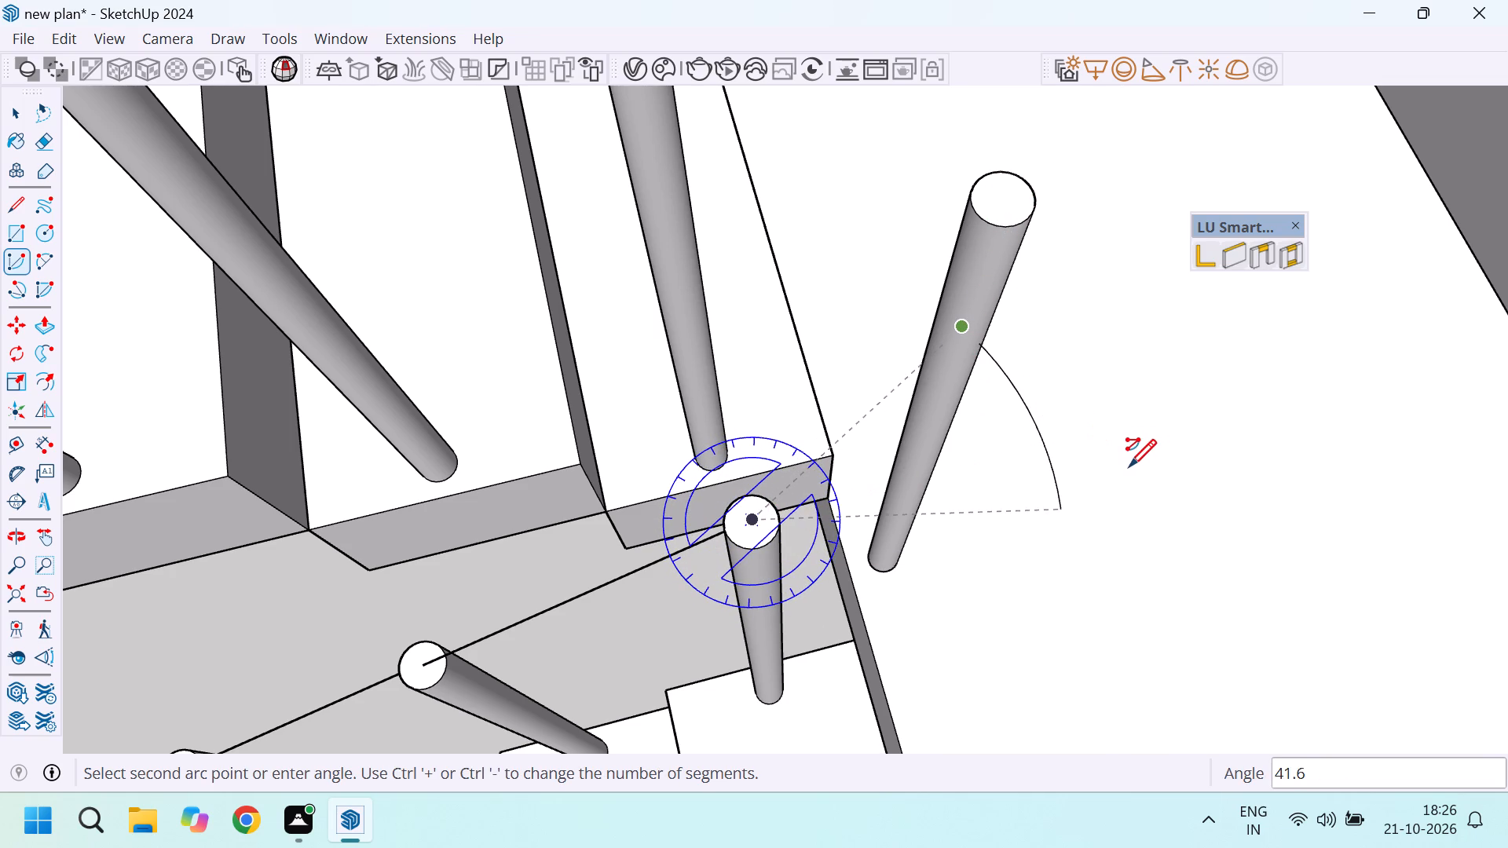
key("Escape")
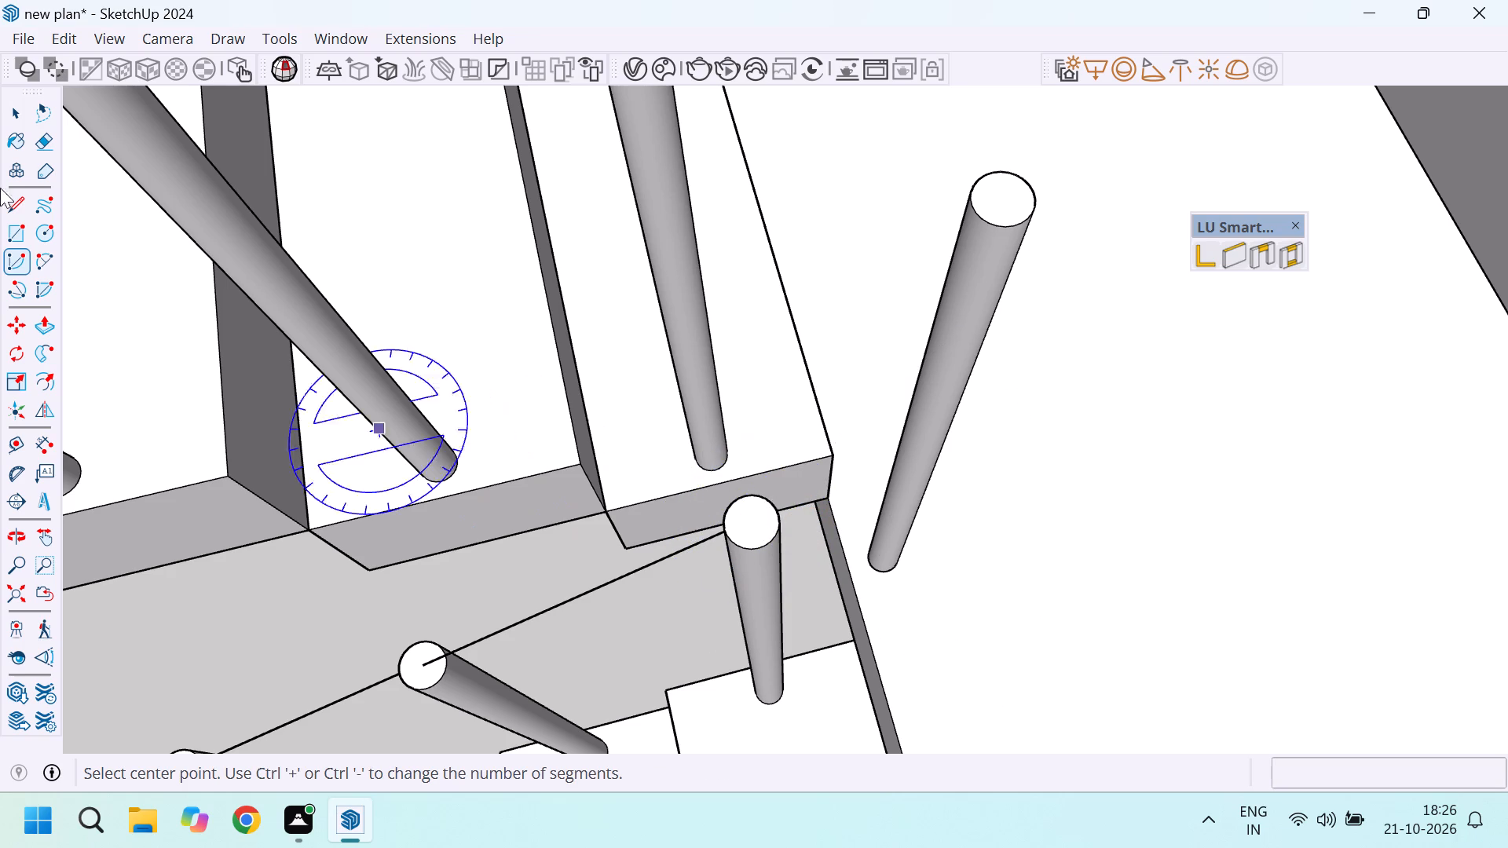
Draw a two-point arc from the top centre of the lower flight's last baluster to the landing baluster's, bulging outward about 2 1/16".
left_click(42, 252)
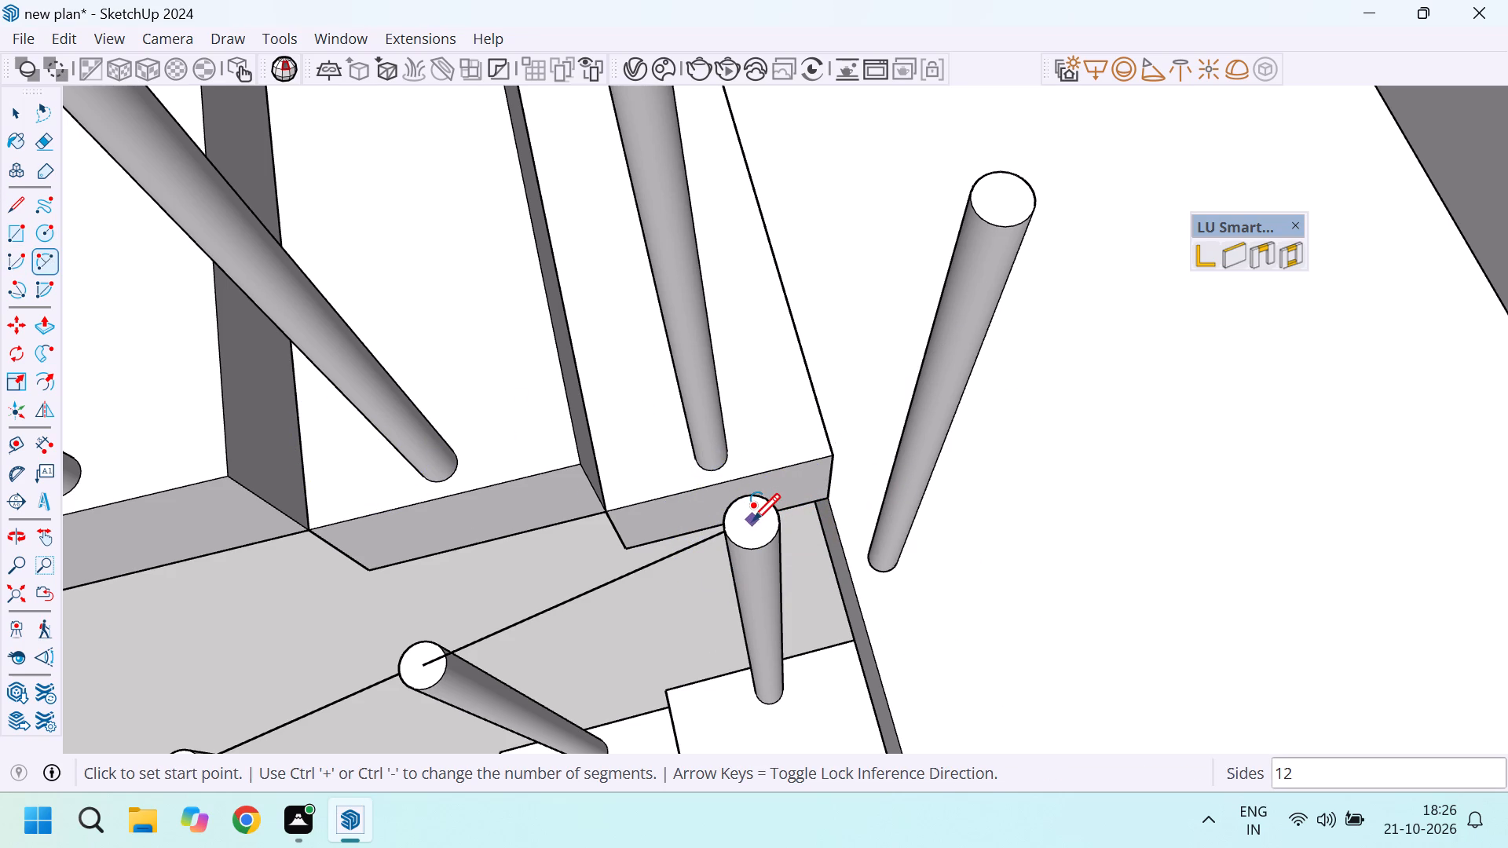
left_click(753, 520)
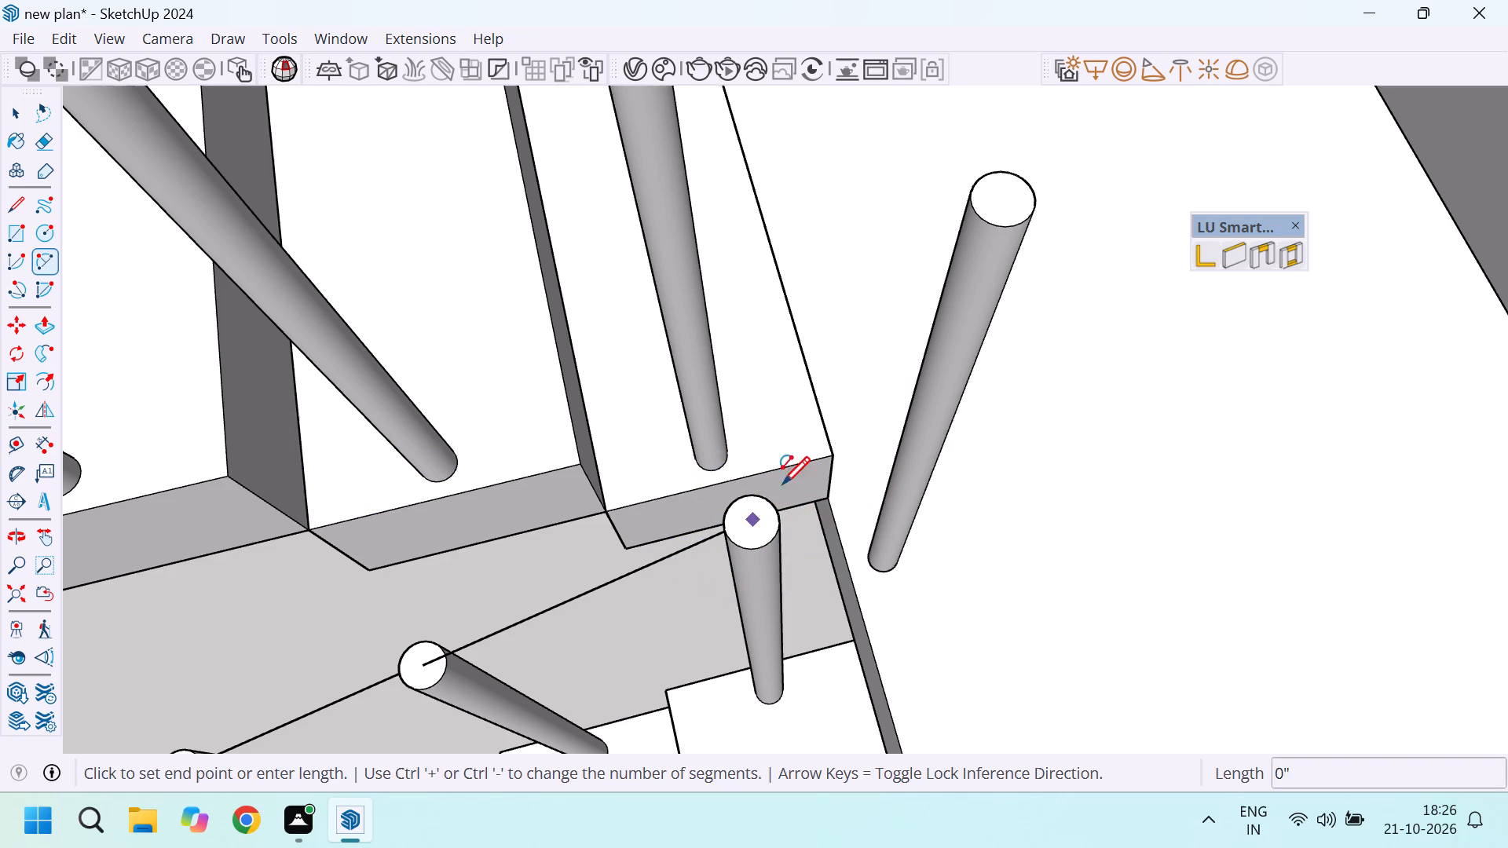
left_click(1005, 196)
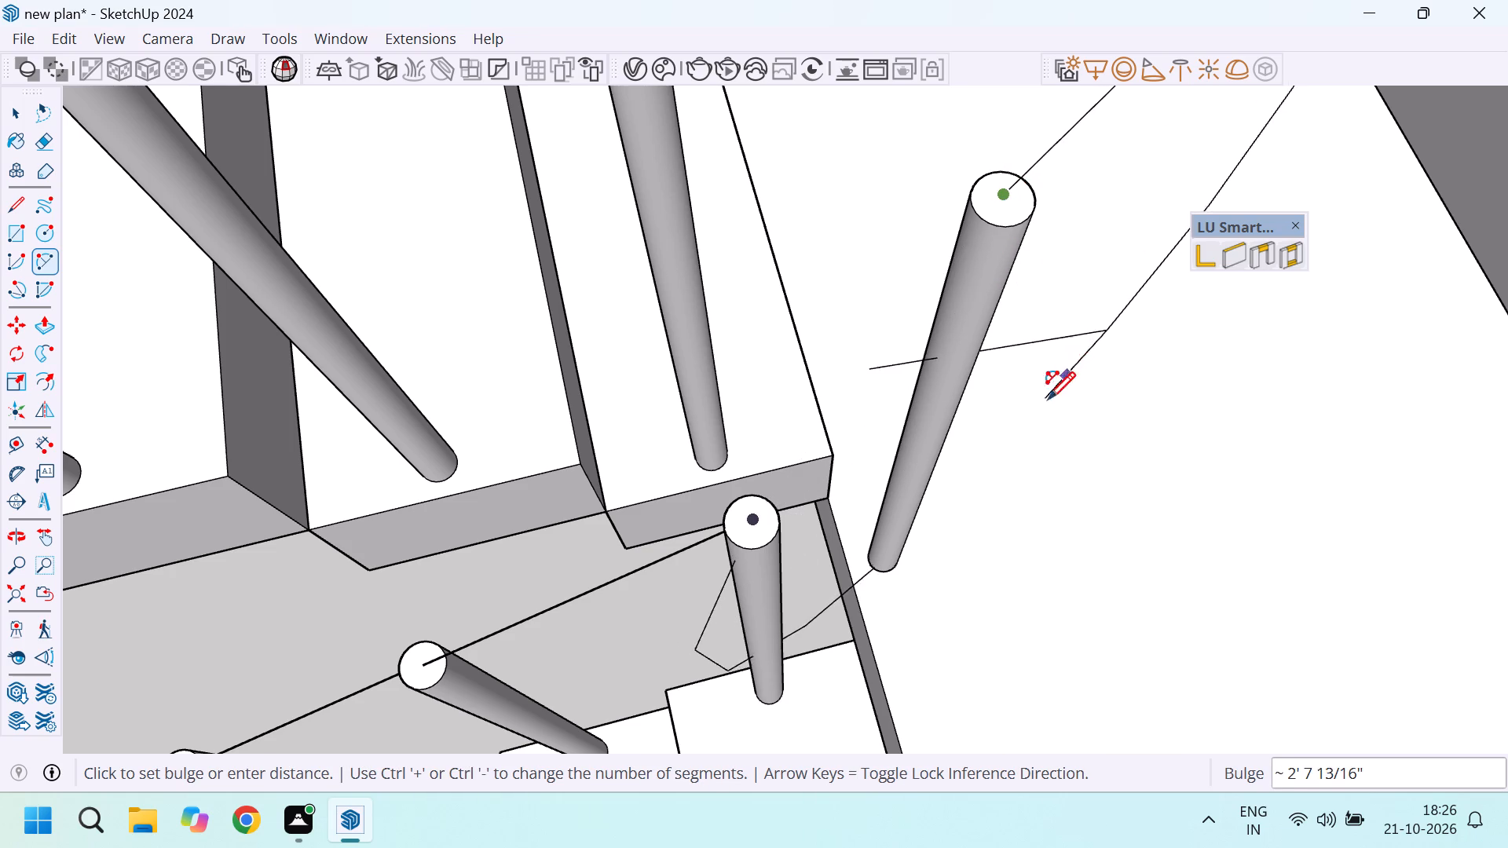
scroll(1049, 462, "down", 20)
scroll(1049, 462, "down", 1)
middle_click_drag(1088, 474, 1011, 317)
scroll(1085, 473, "up", 1)
scroll(1050, 336, "up", 1)
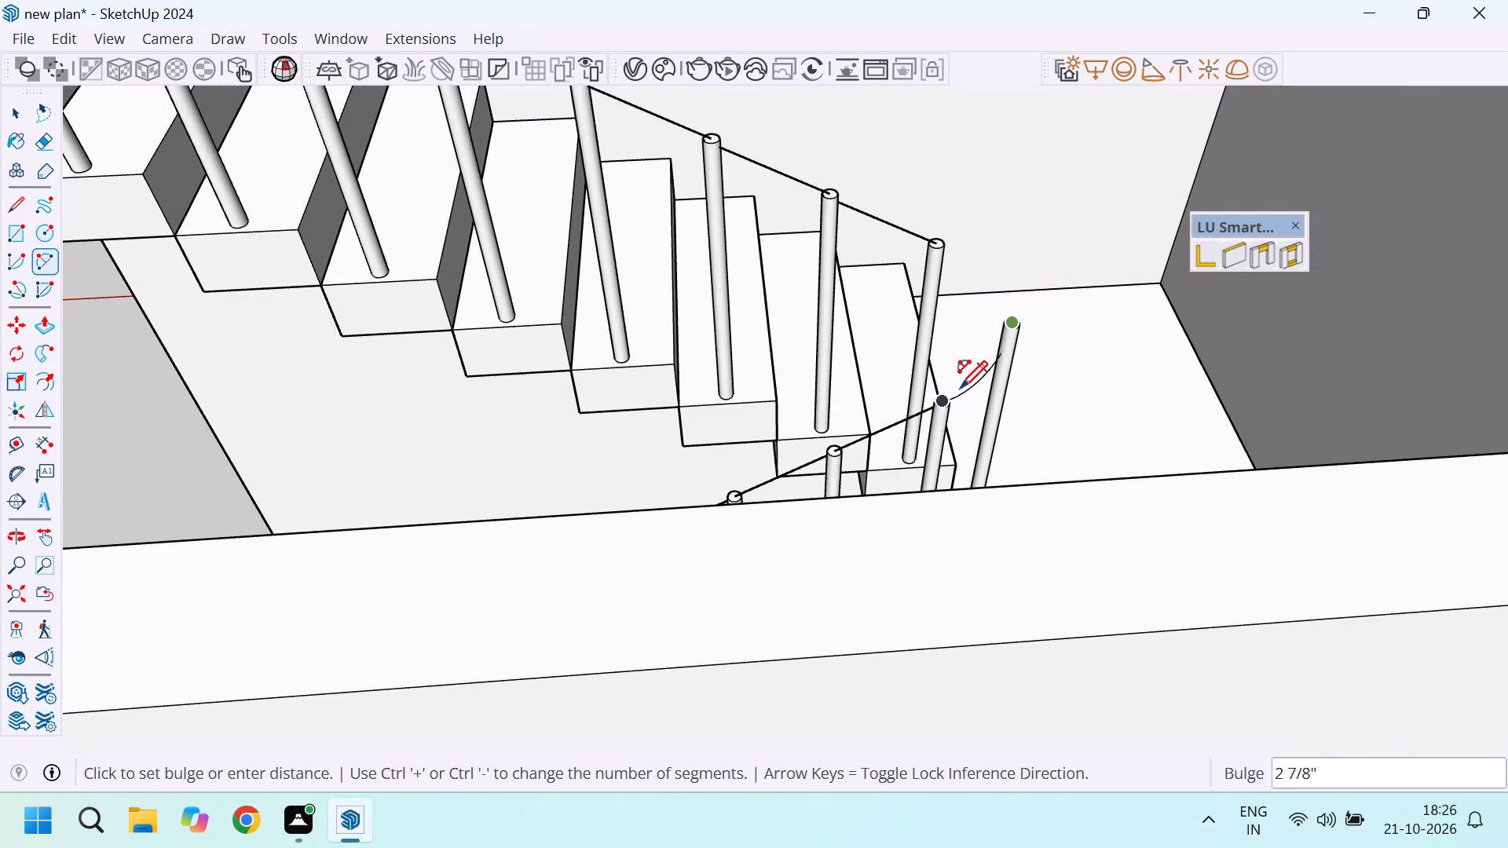
scroll(960, 383, "up", 4)
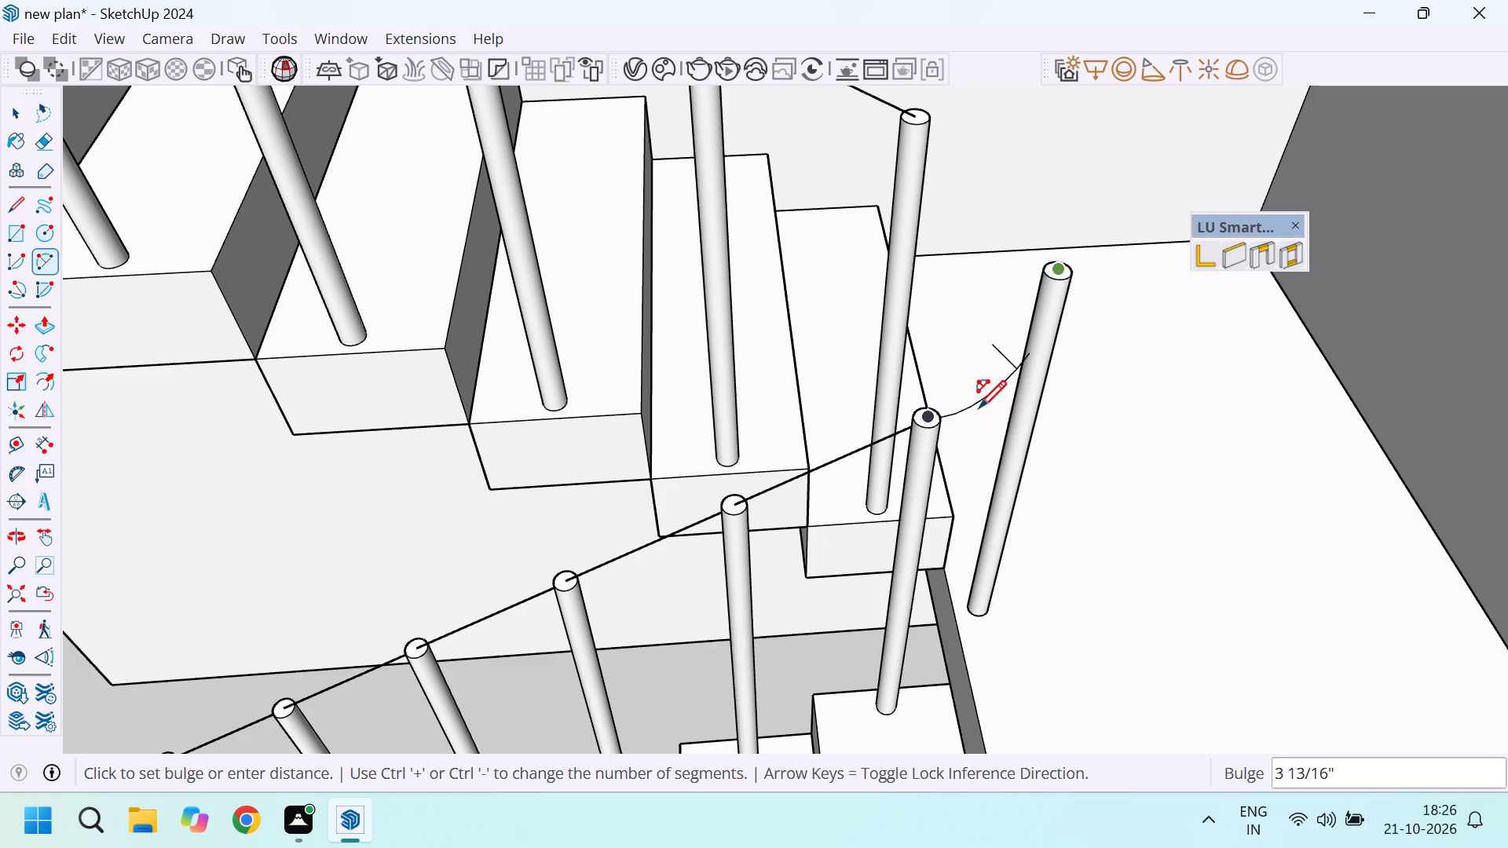
middle_click_drag(1037, 391, 1298, 402)
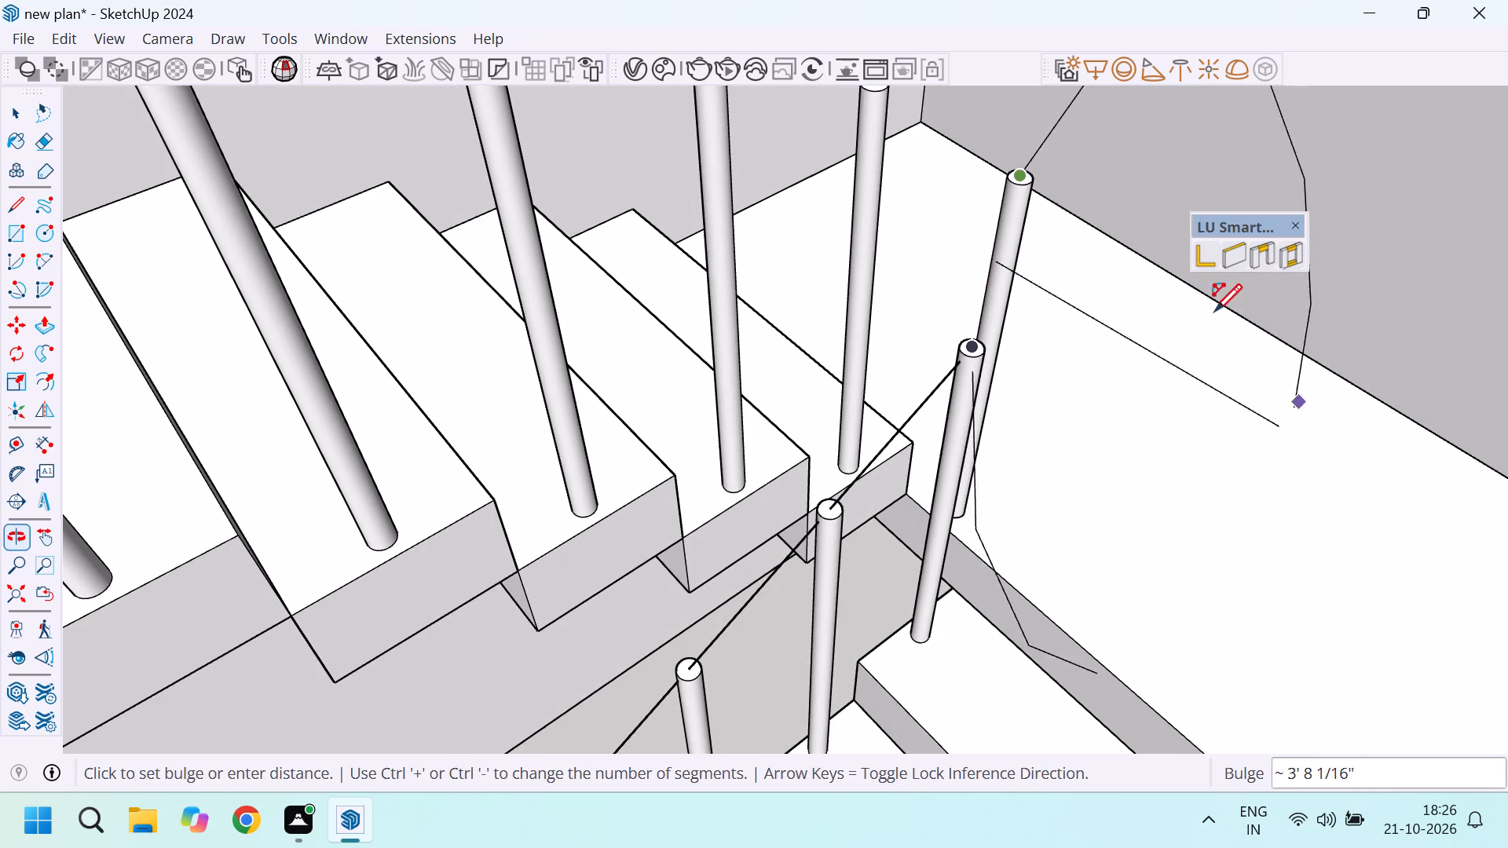
scroll(1222, 332, "down", 19)
scroll(1195, 313, "up", 6)
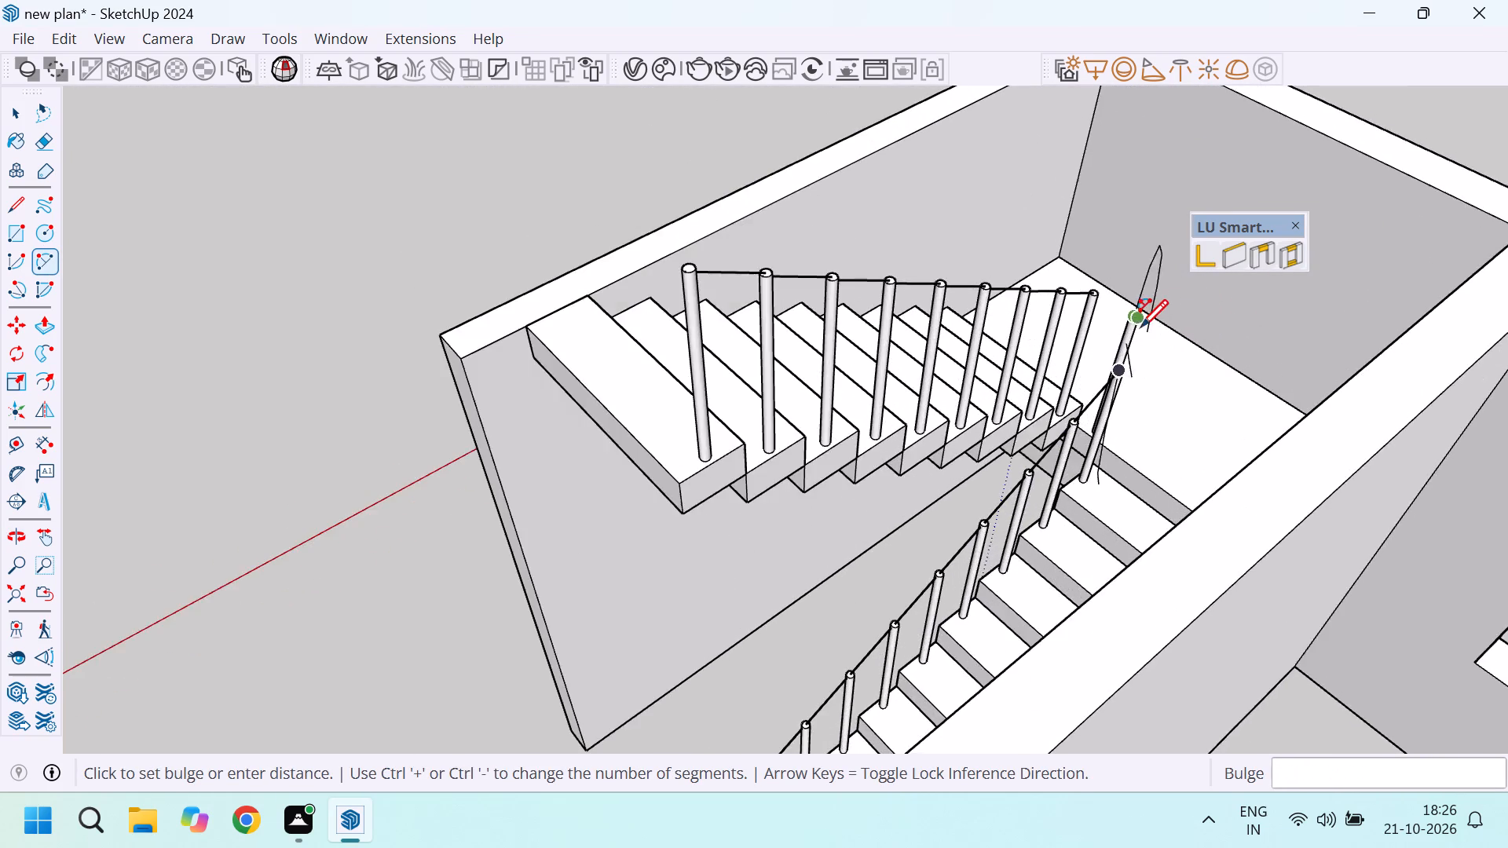
scroll(1140, 327, "up", 14)
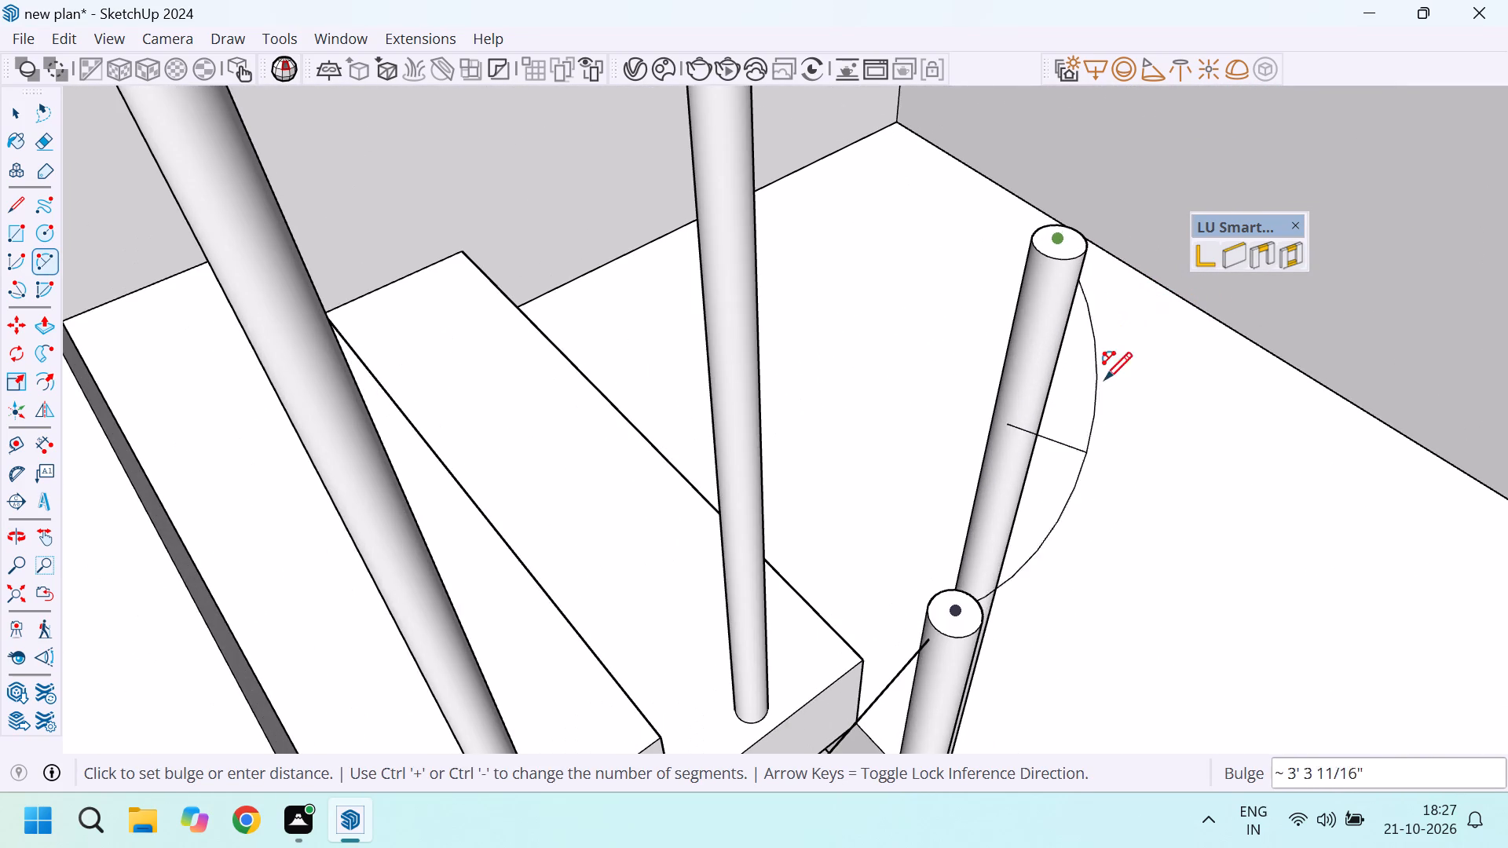
scroll(990, 404, "down", 17)
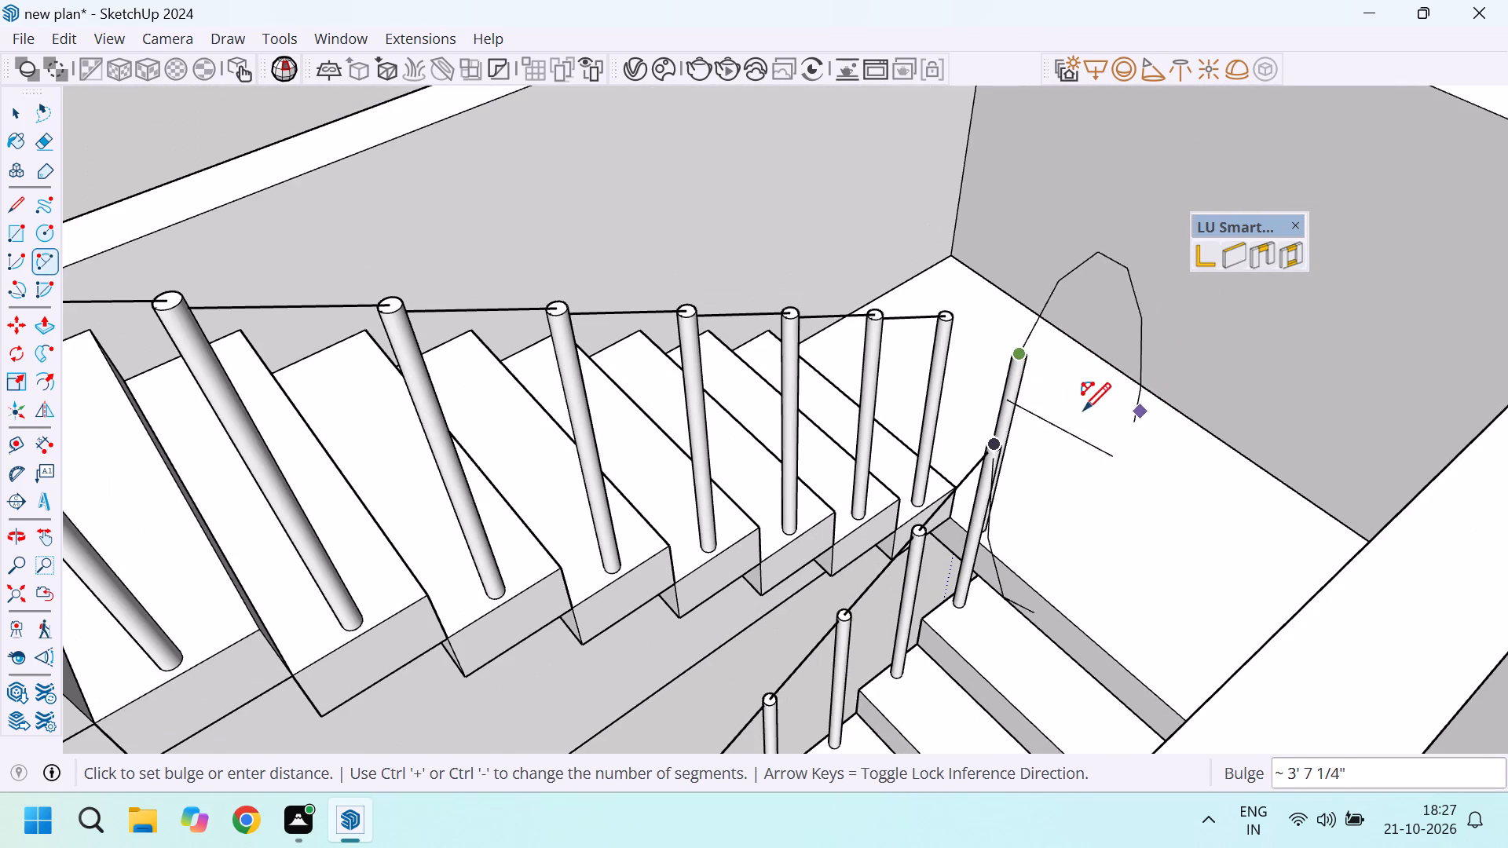
scroll(1002, 419, "up", 4)
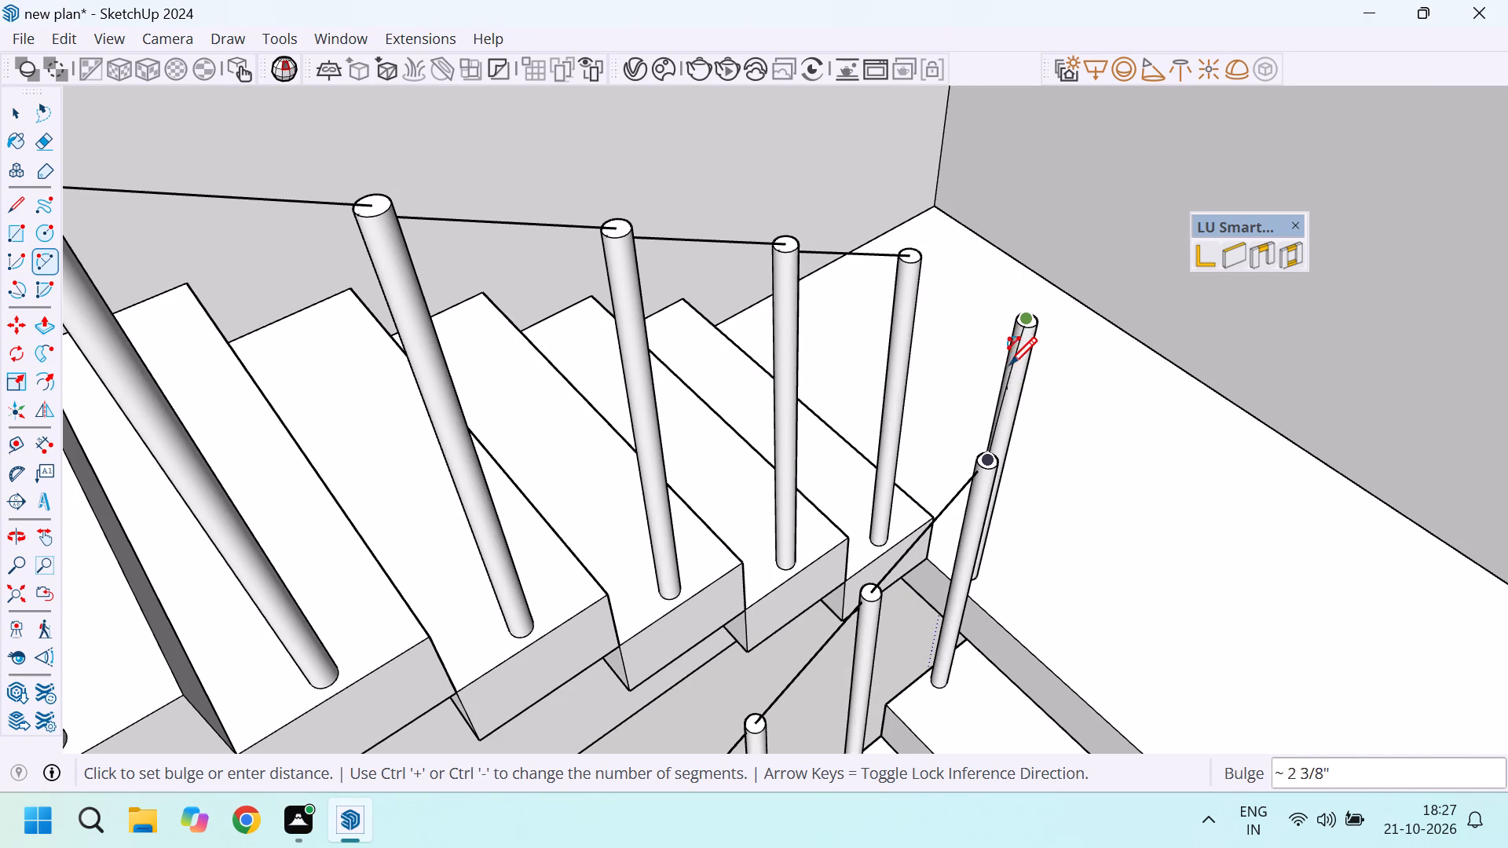
scroll(997, 364, "up", 1)
middle_click_drag(997, 368, 818, 440)
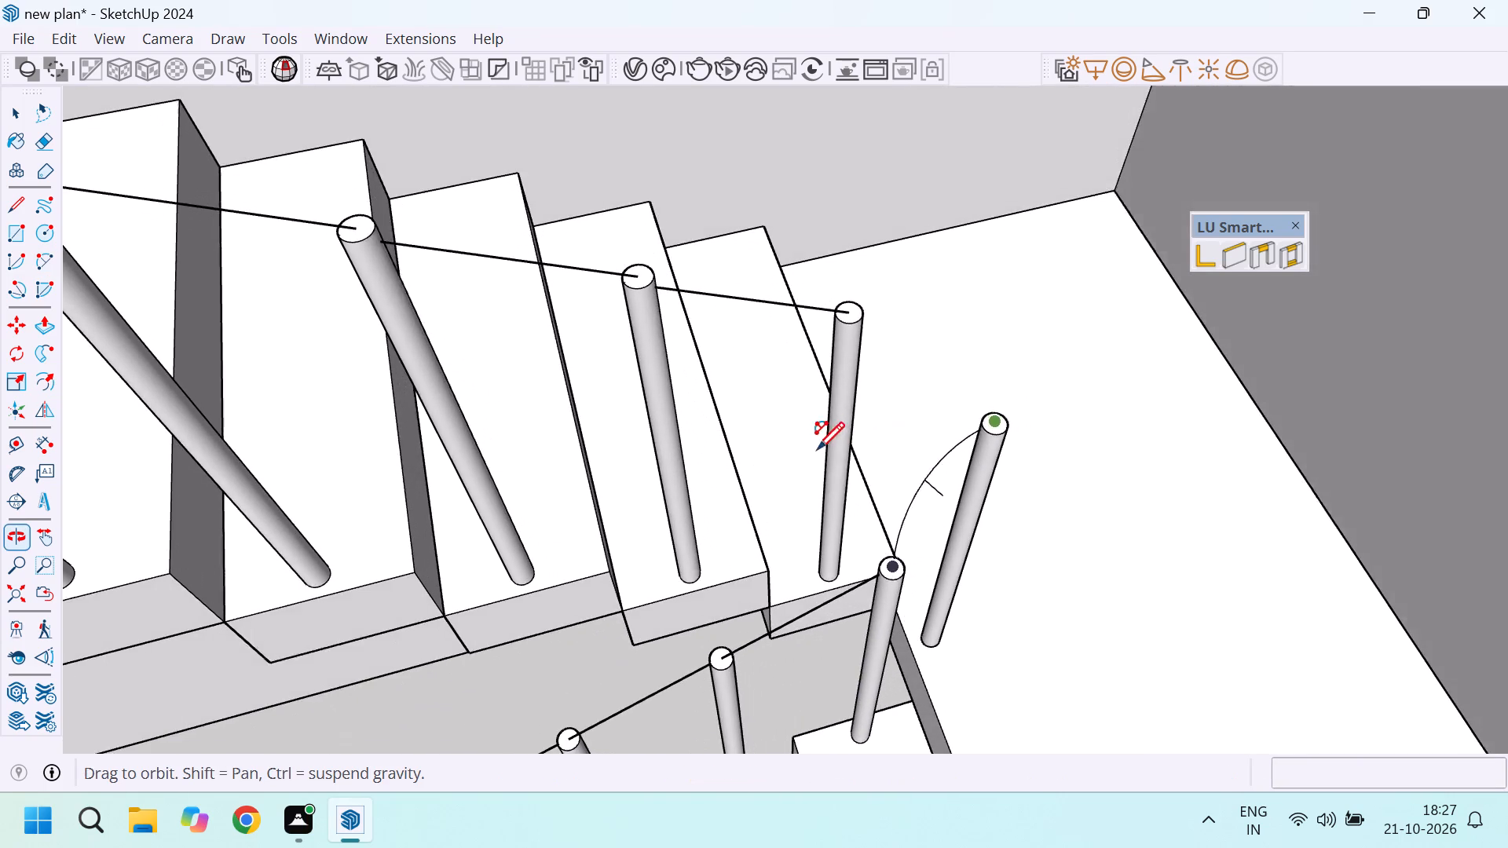
middle_click_drag(921, 528, 543, 544)
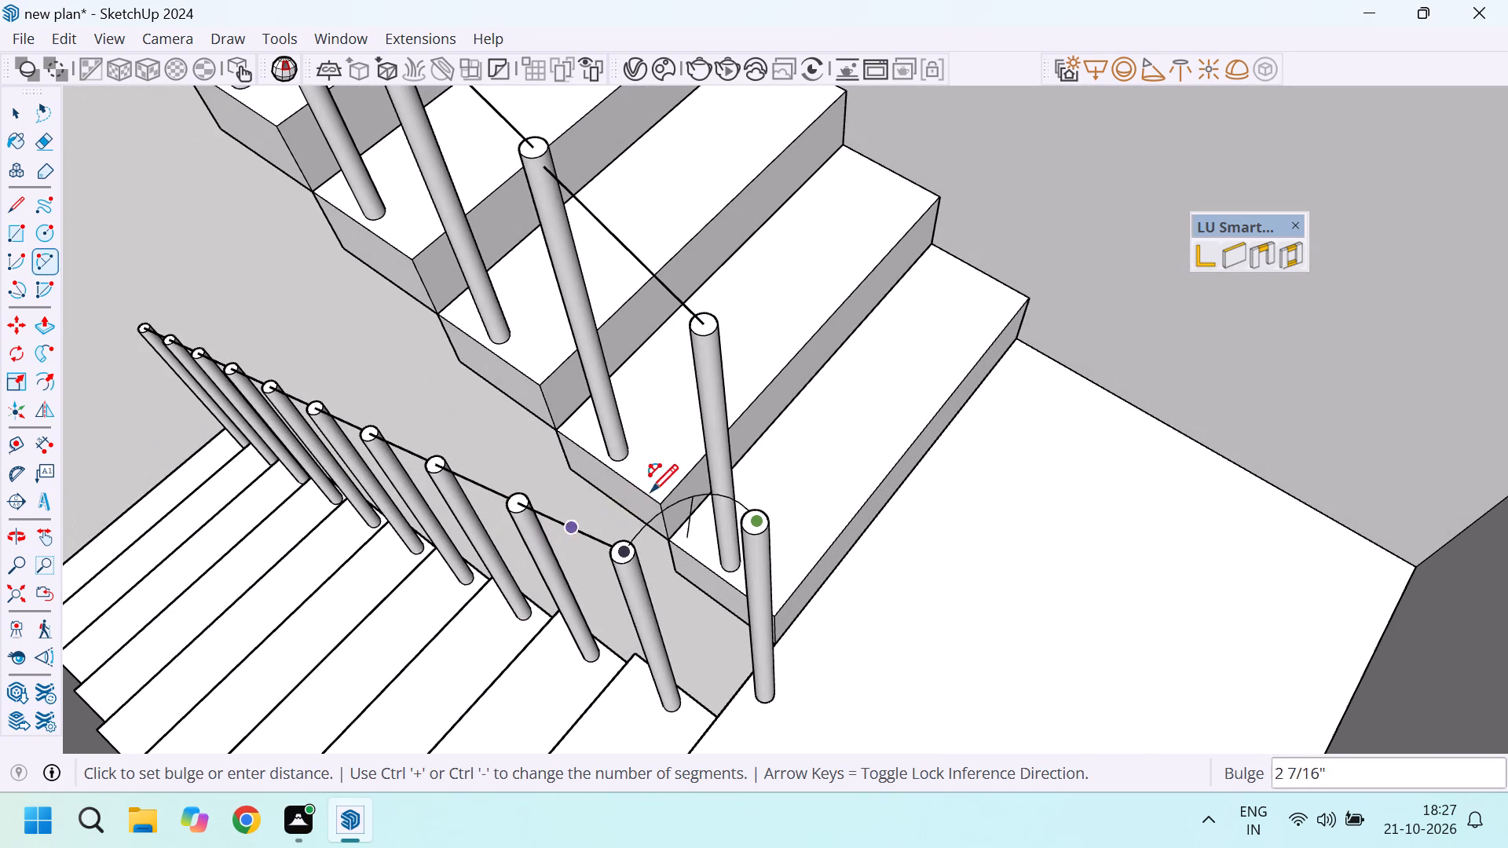
left_click(661, 569)
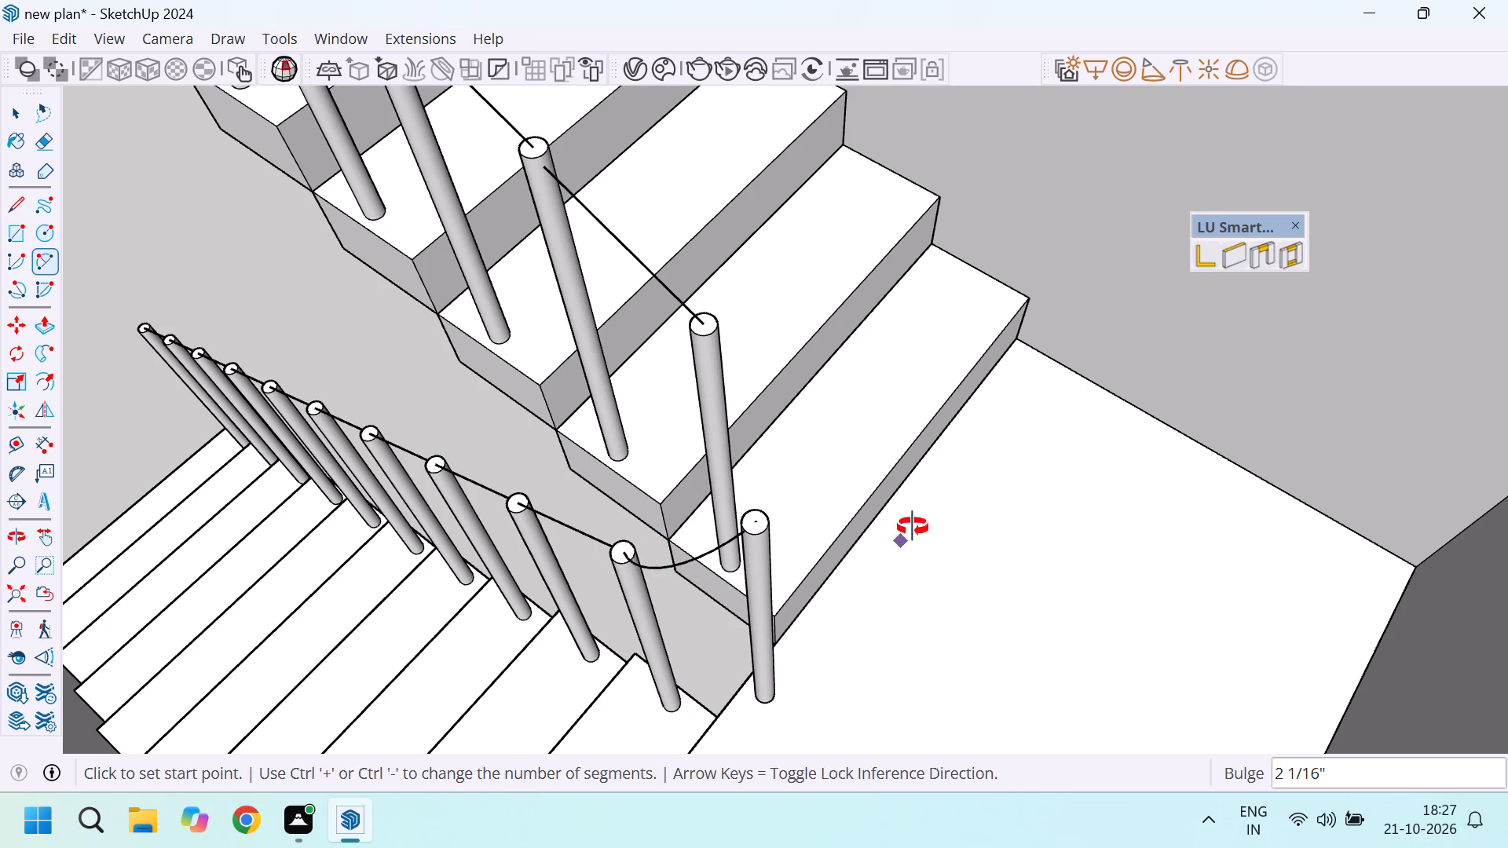
Draw a two-point arc from the landing baluster's top centre to that of the upper flight's first baluster, bulging outward about 1 1/8".
middle_click_drag(913, 527, 619, 642)
scroll(577, 502, "up", 3)
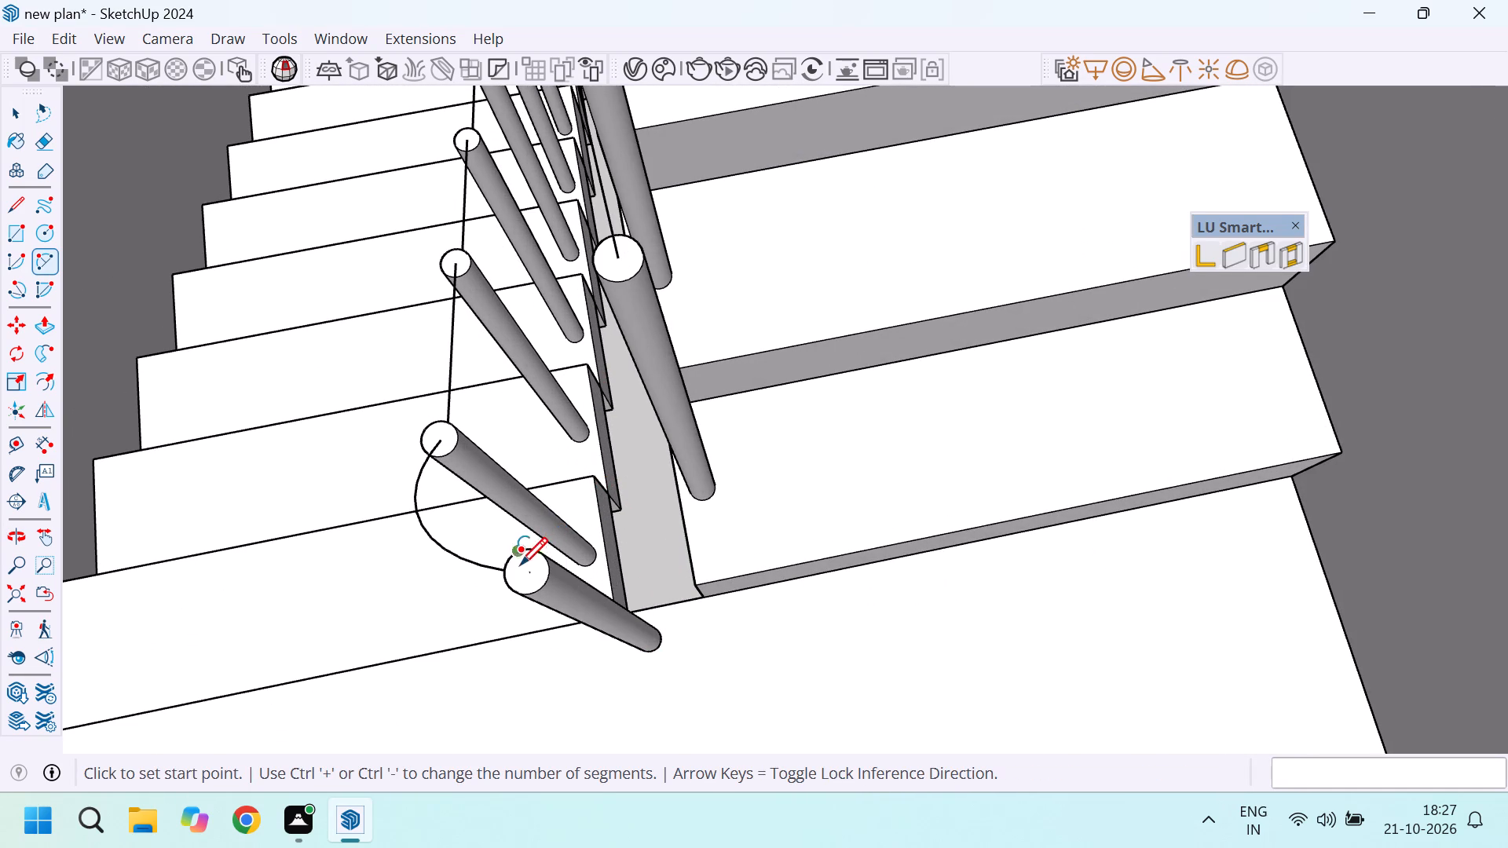
left_click(527, 571)
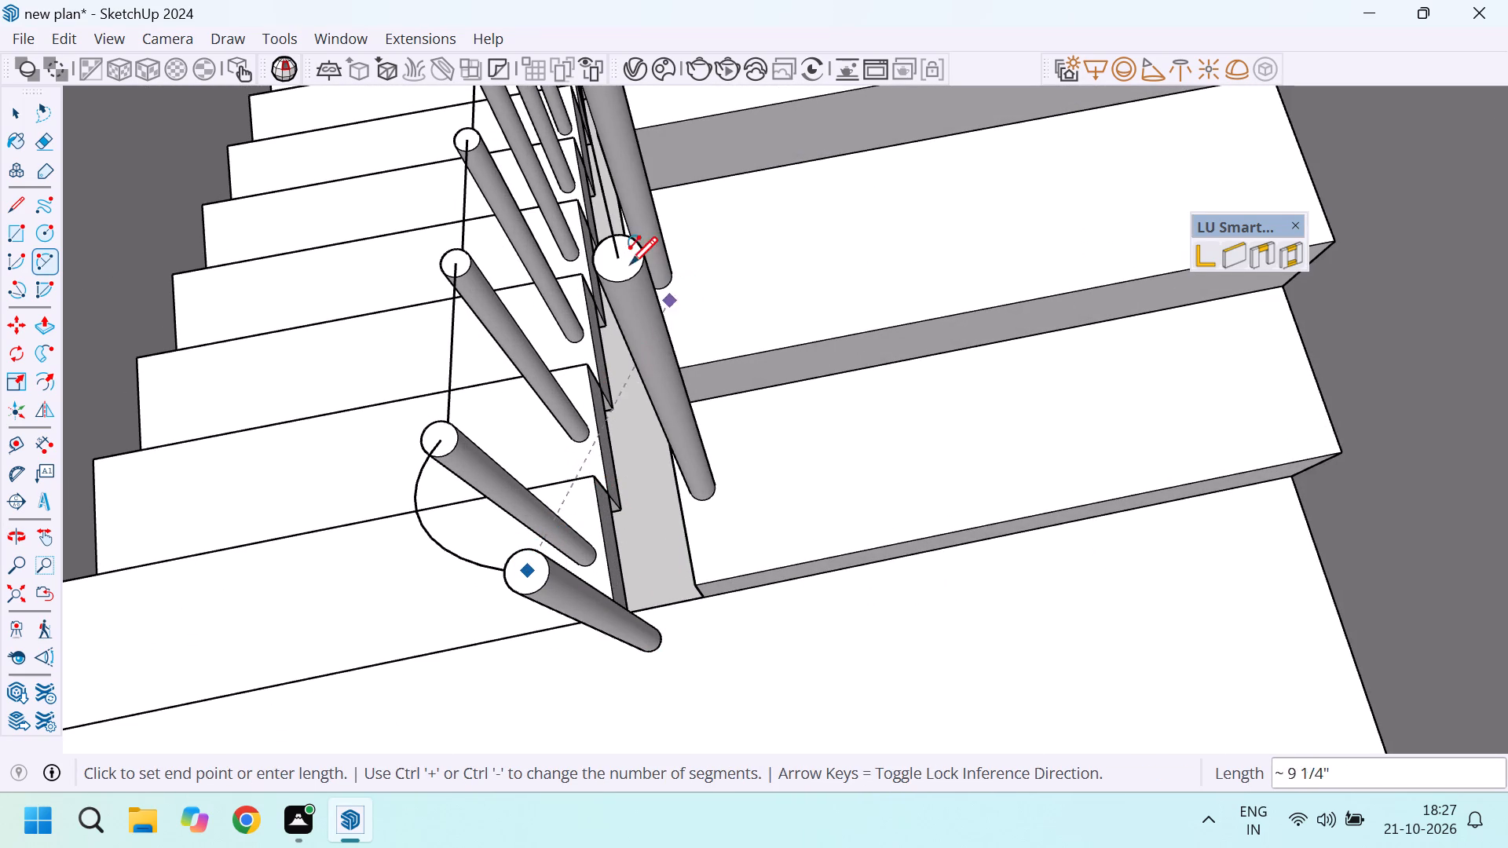
left_click(616, 259)
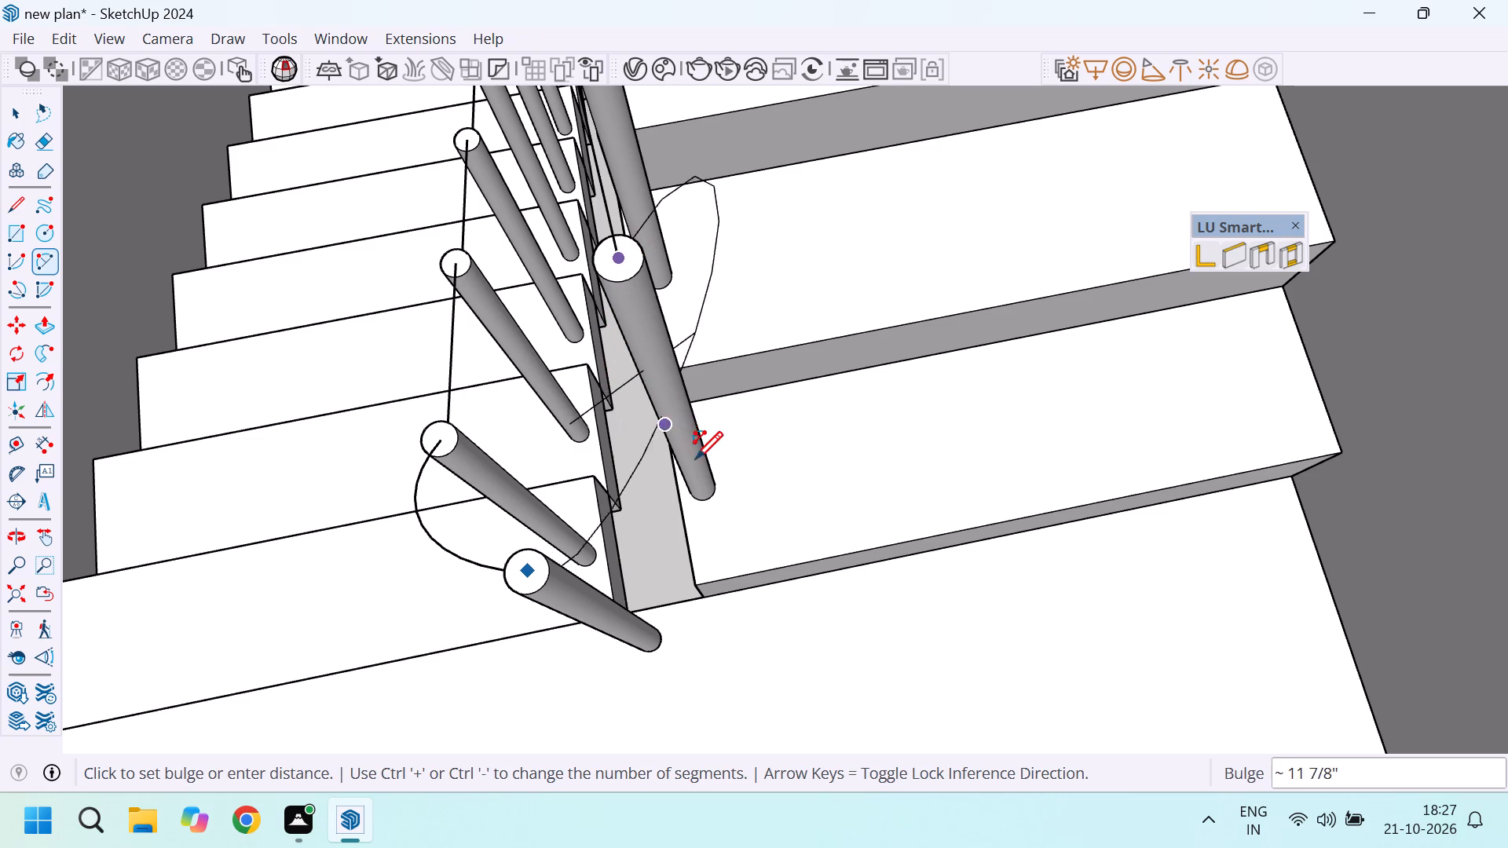
scroll(671, 567, "down", 10)
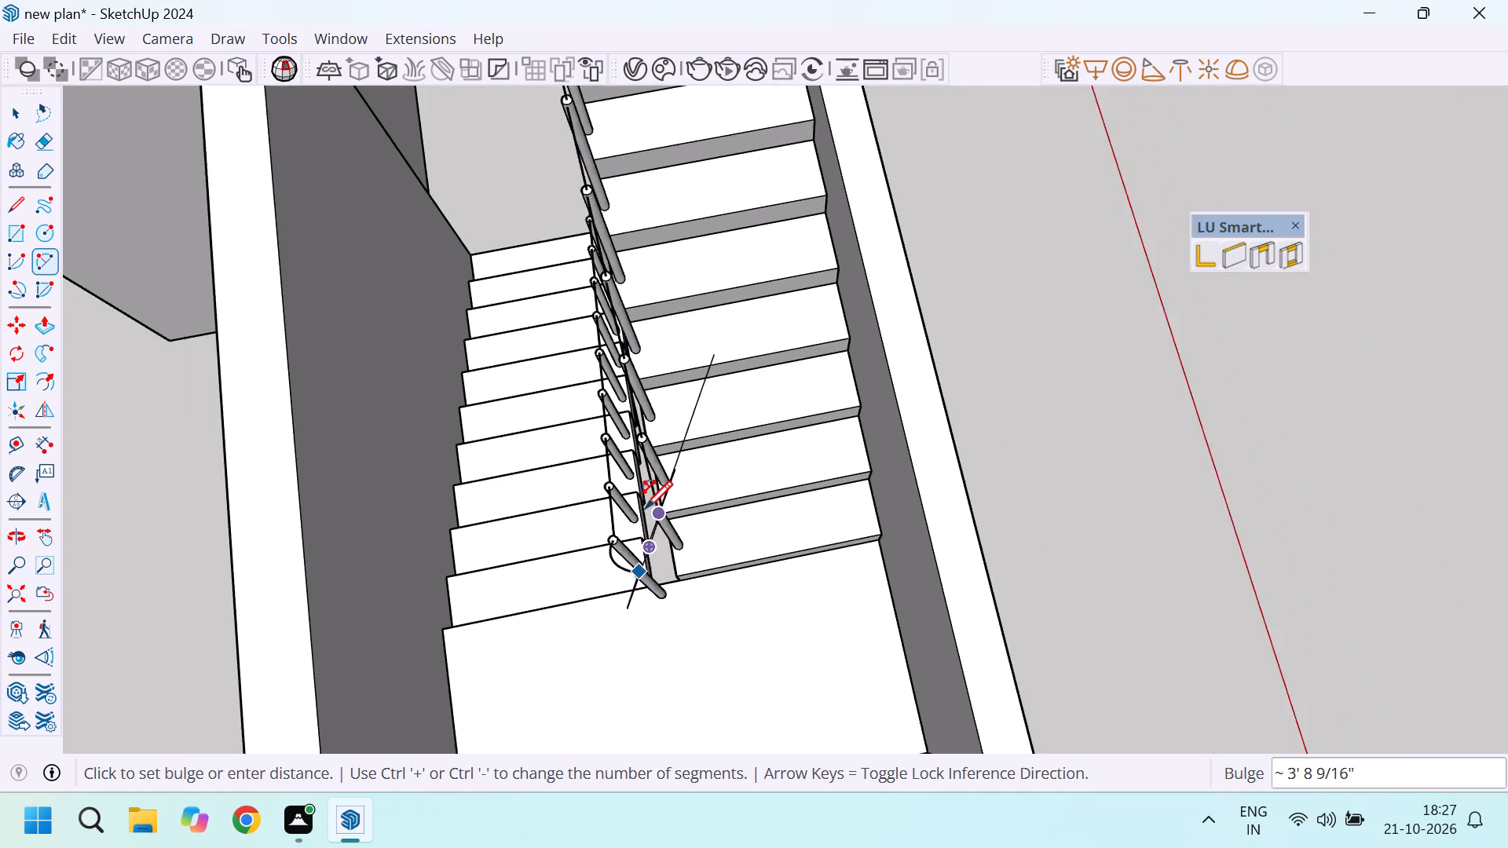
scroll(646, 511, "up", 11)
middle_click_drag(699, 597, 745, 598)
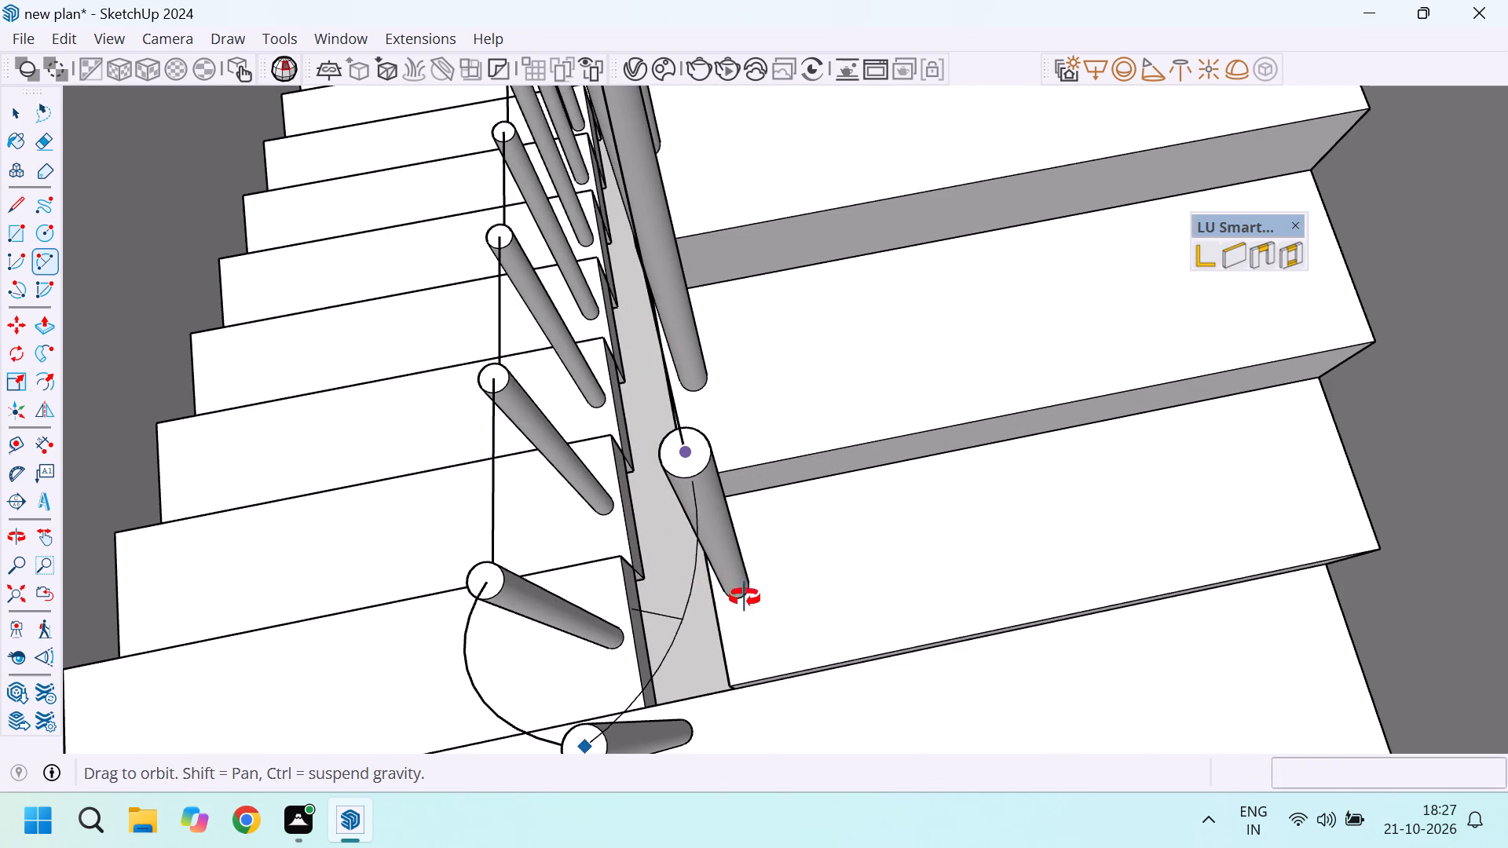
middle_click_drag(745, 598, 1144, 471)
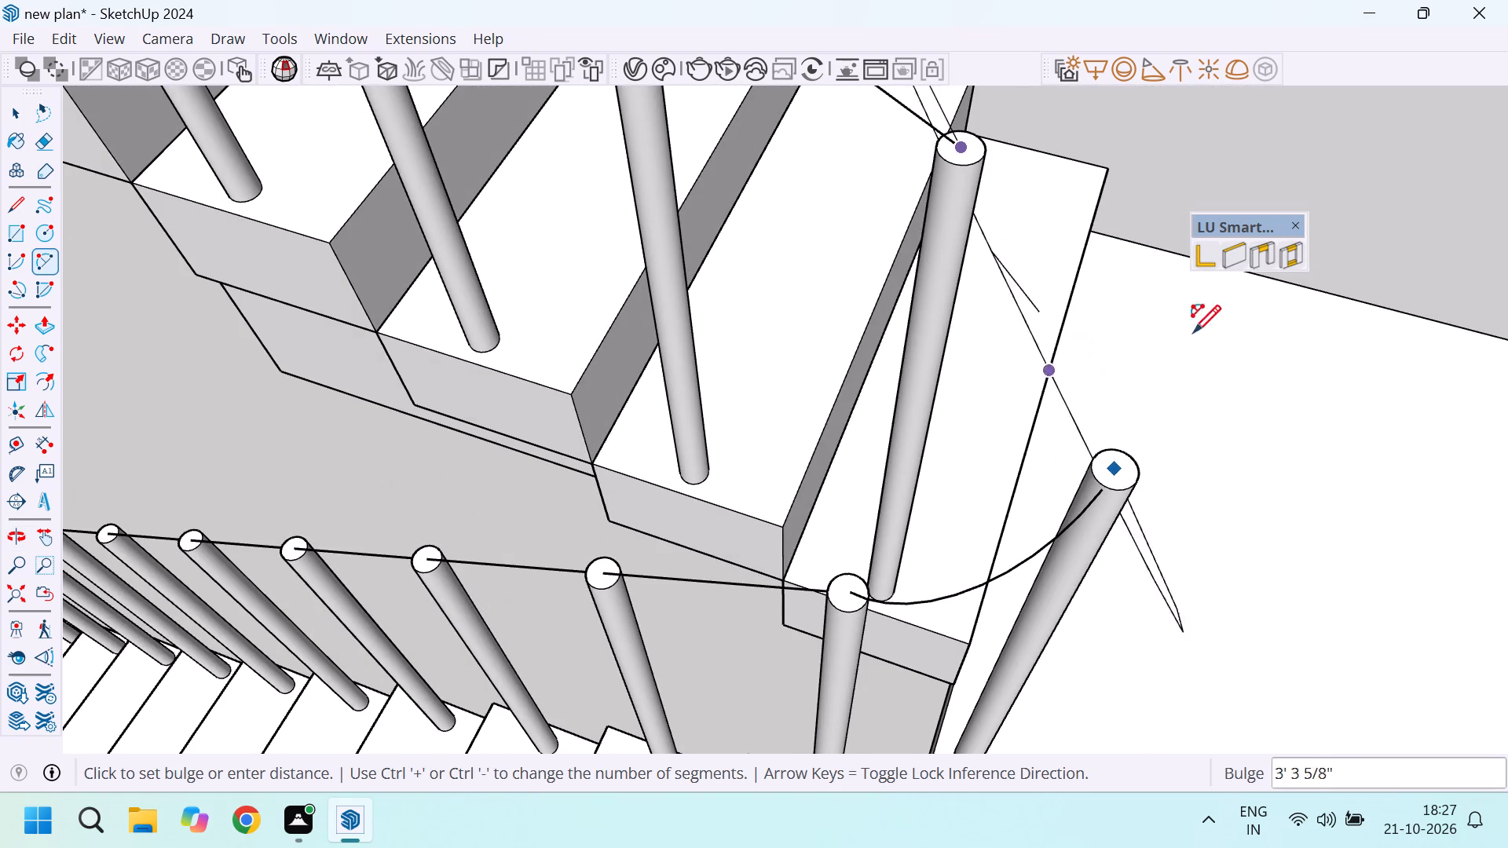
scroll(1205, 327, "down", 12)
scroll(1215, 313, "up", 9)
left_click(1177, 330)
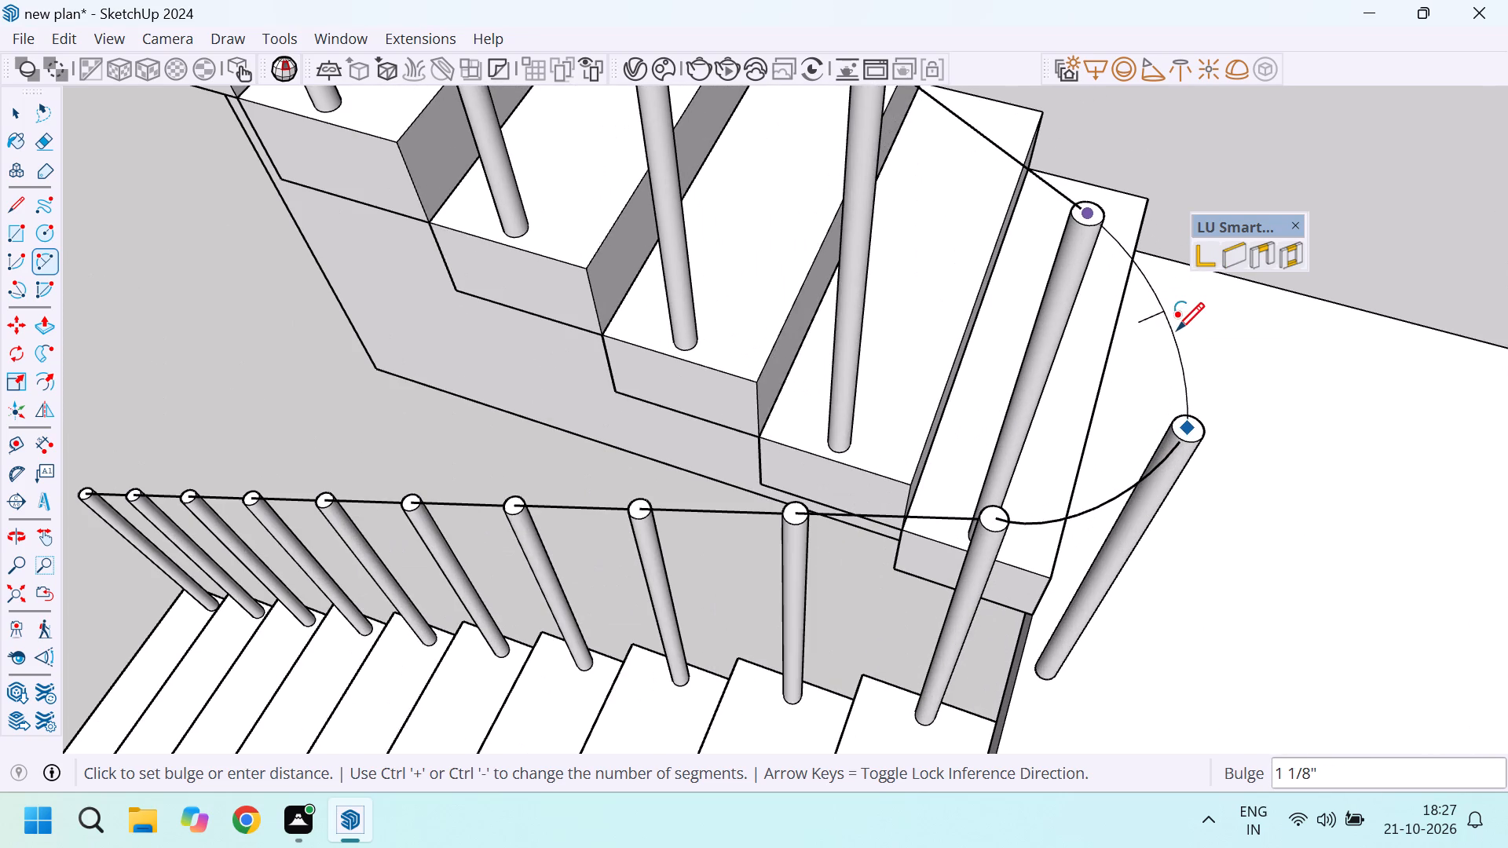
Examine the finished stair flights, railing and curved handrail path from several sides and in relation to the whole house.
scroll(1180, 351, "down", 6)
key("space")
scroll(885, 368, "down", 5)
middle_click_drag(884, 442, 1327, 428)
scroll(1004, 368, "down", 6)
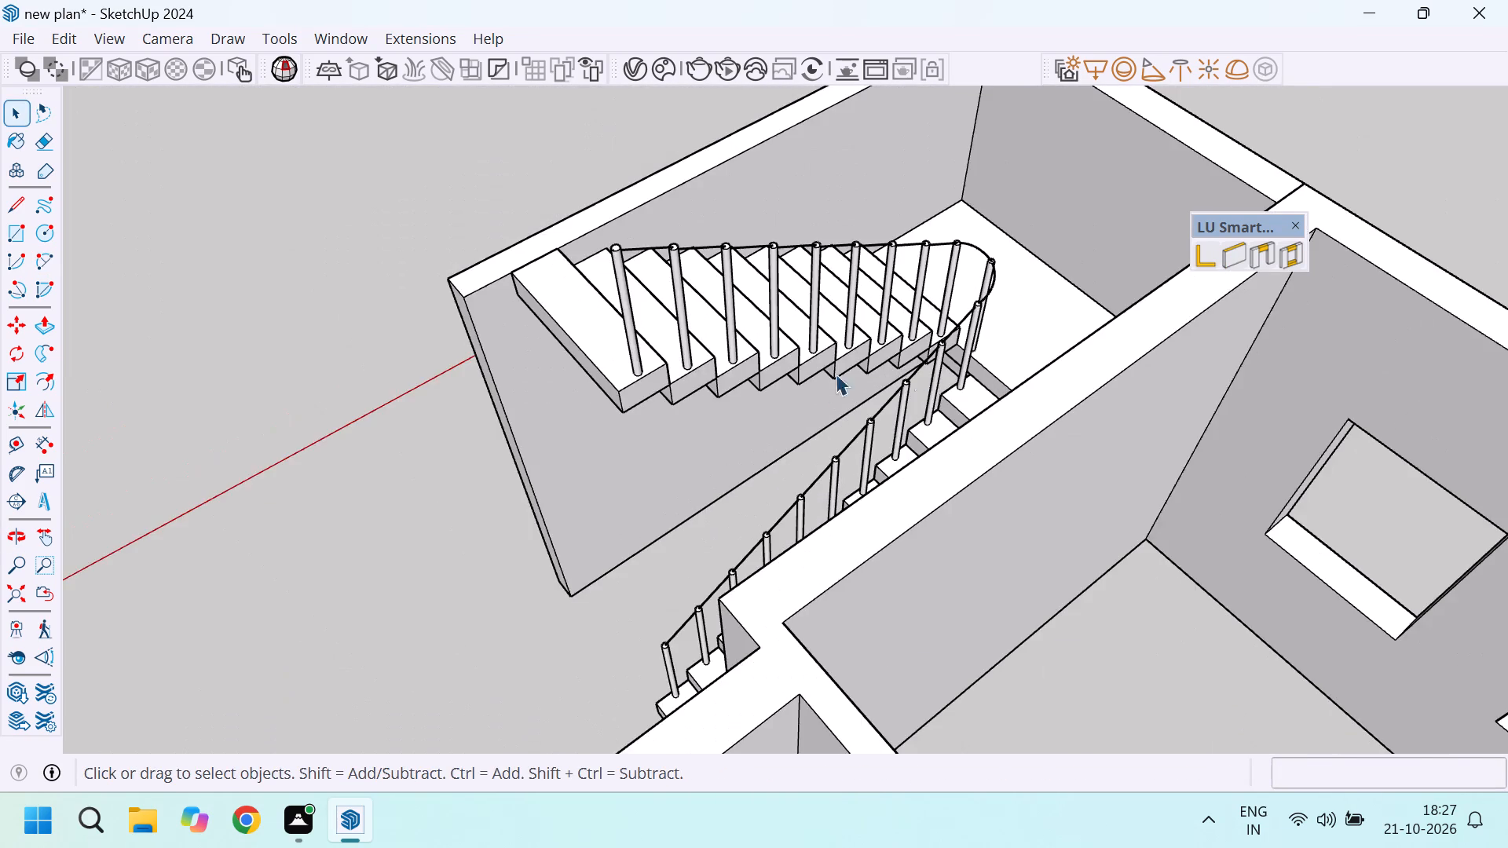
middle_click_drag(841, 383, 1091, 370)
scroll(988, 280, "up", 5)
middle_click_drag(876, 272, 959, 255)
scroll(759, 243, "down", 11)
scroll(707, 397, "down", 6)
scroll(691, 280, "up", 12)
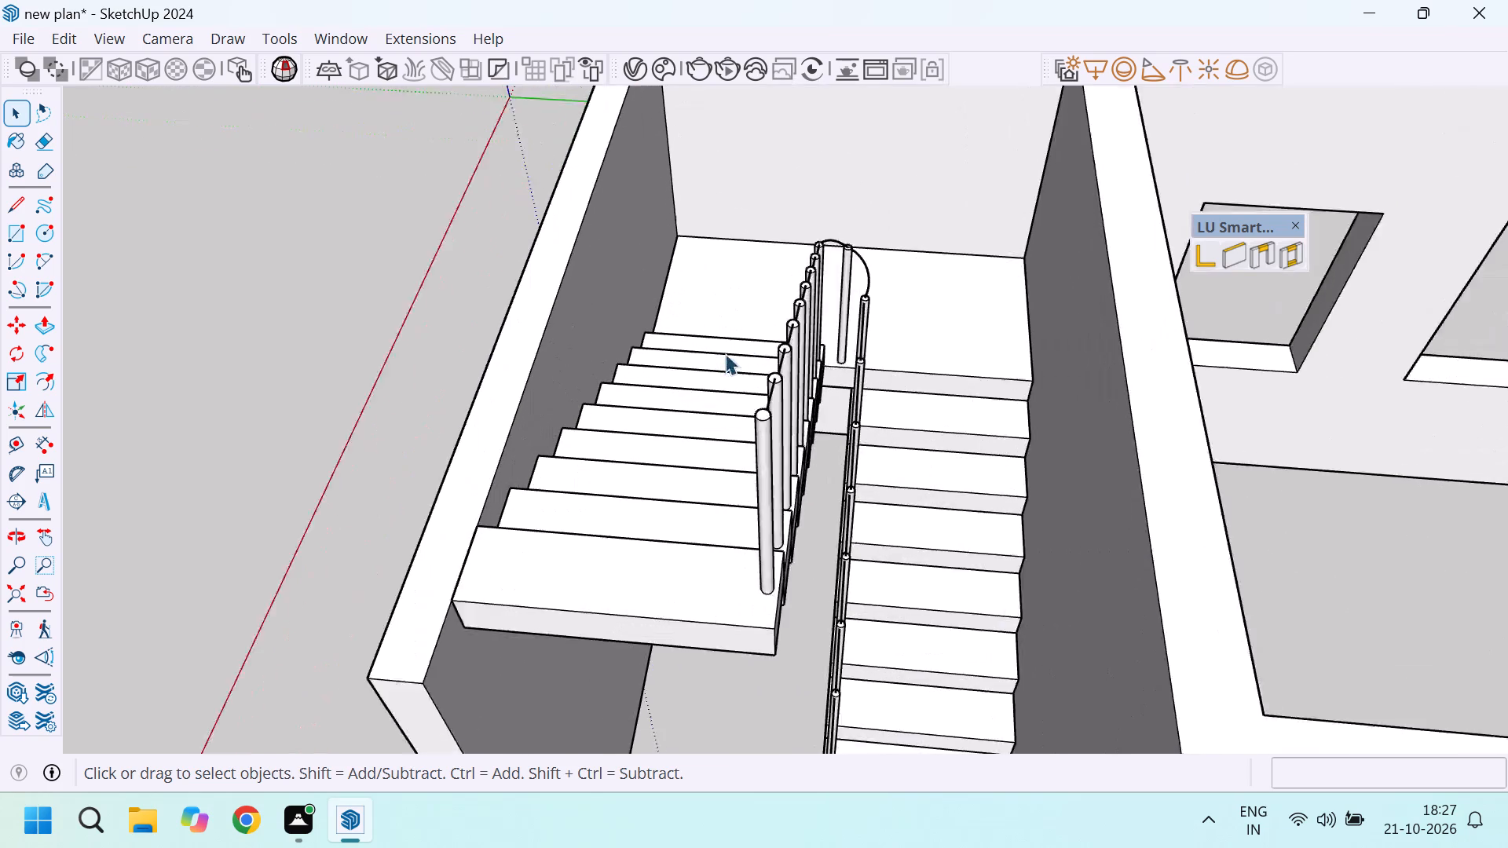
scroll(856, 492, "up", 1)
middle_click_drag(844, 493, 595, 495)
scroll(680, 432, "down", 6)
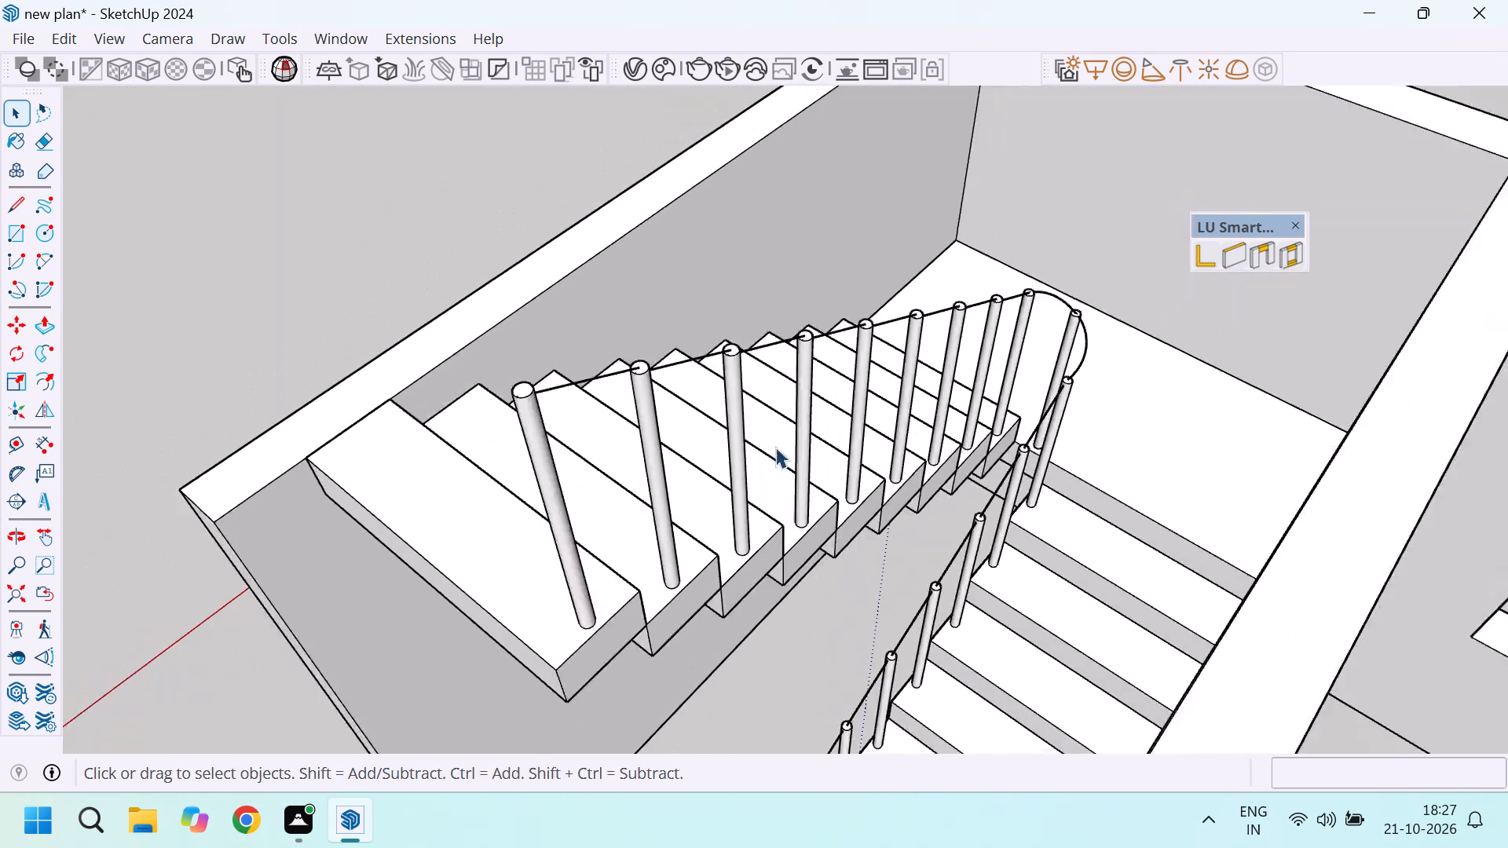
middle_click_drag(870, 495, 983, 492)
middle_click(983, 490)
scroll(993, 386, "up", 10)
scroll(959, 395, "down", 3)
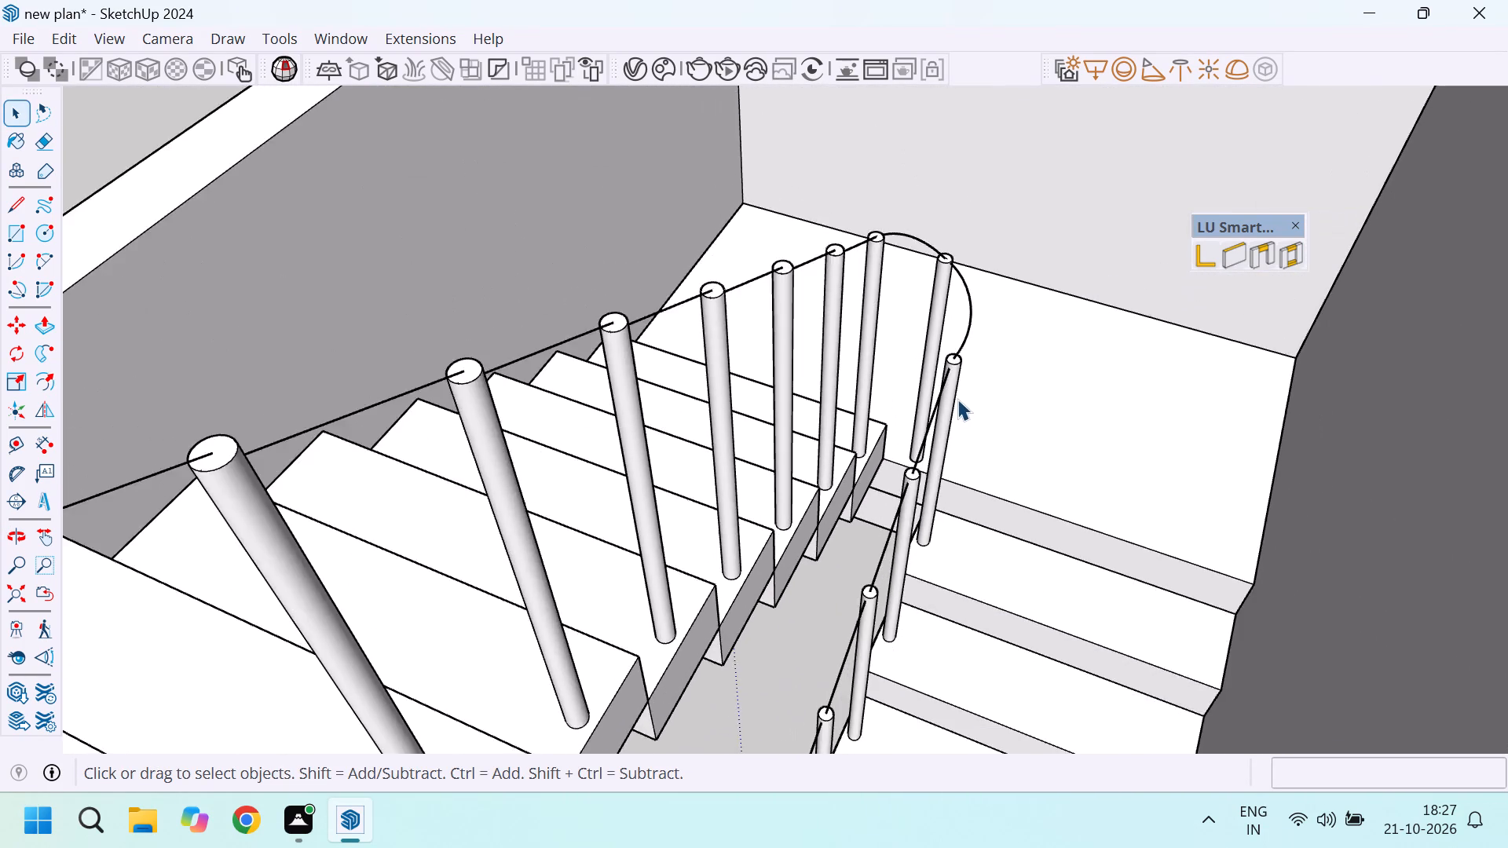
scroll(957, 399, "down", 4)
middle_click_drag(928, 454, 1036, 400)
scroll(1042, 326, "down", 6)
middle_click_drag(992, 485, 1105, 250)
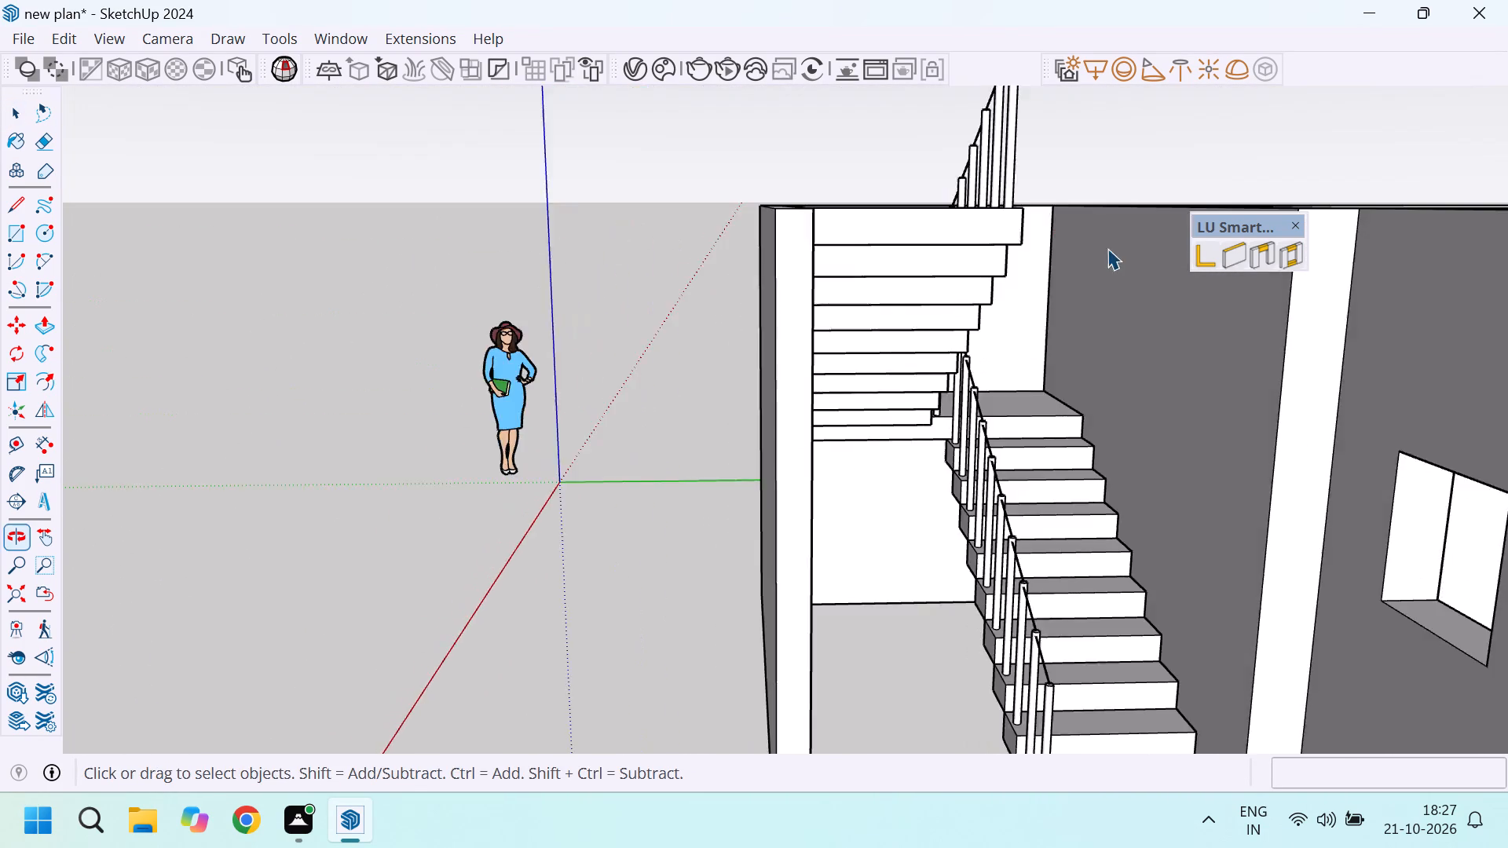
scroll(1104, 249, "down", 12)
scroll(1099, 324, "up", 1)
middle_click_drag(1093, 364, 1088, 486)
scroll(1115, 249, "up", 3)
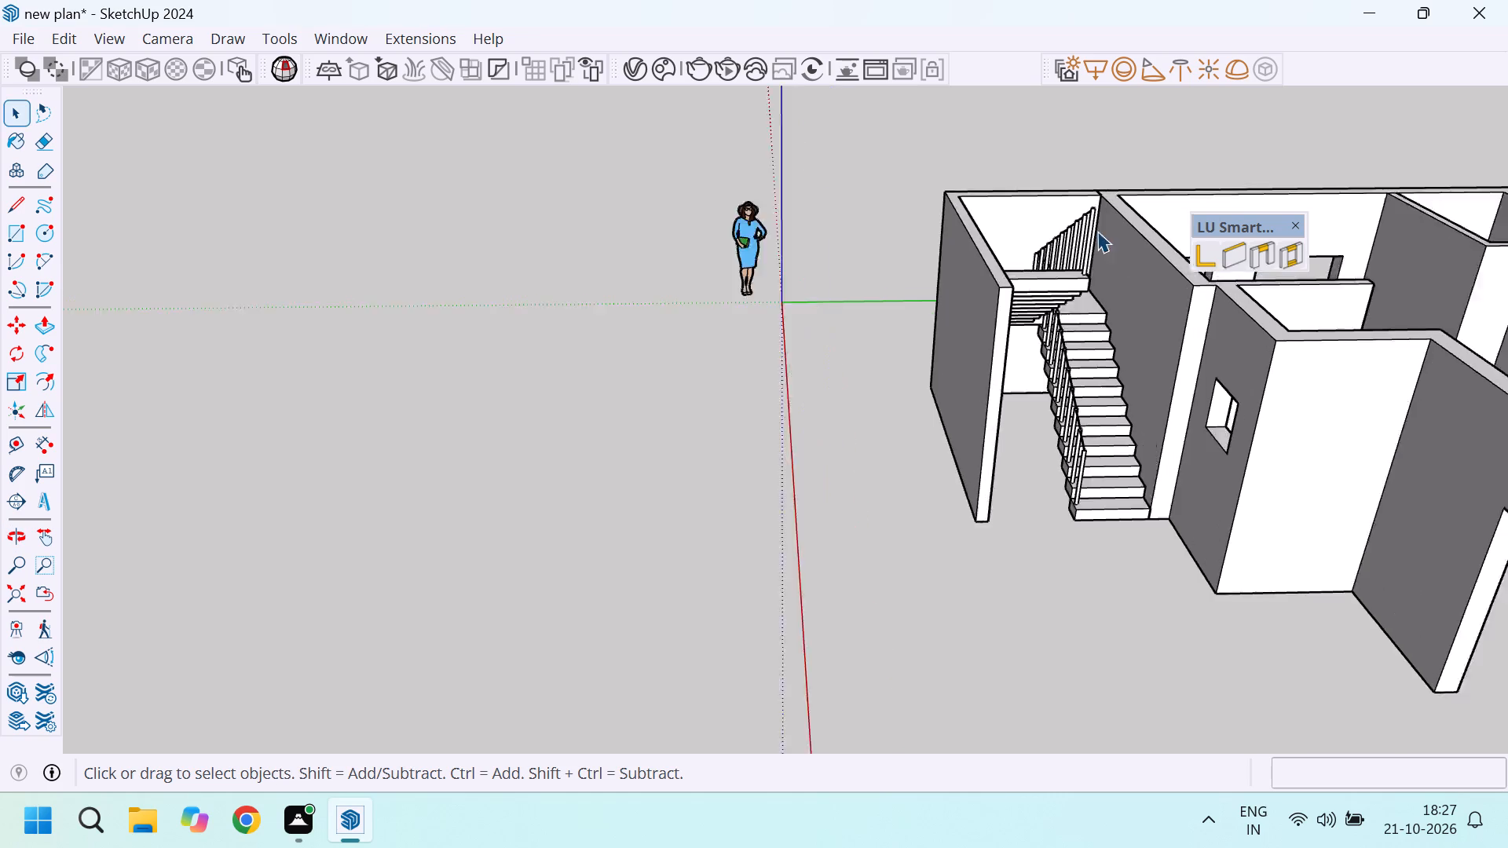
scroll(1097, 231, "up", 5)
scroll(1083, 312, "down", 5)
scroll(1060, 207, "up", 4)
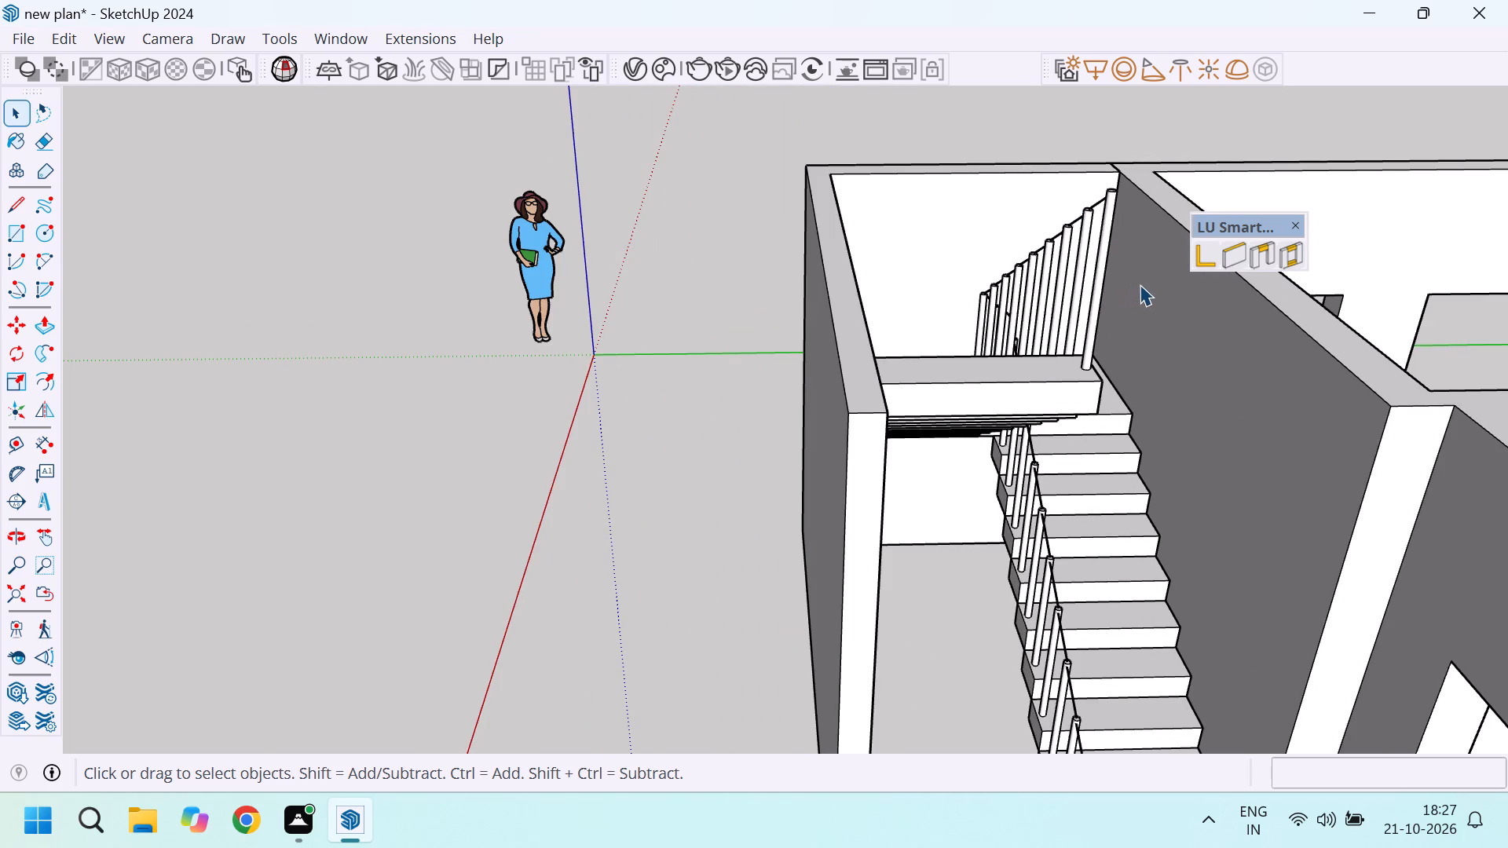
scroll(1137, 287, "down", 4)
middle_click_drag(1016, 358, 1060, 441)
scroll(1091, 323, "down", 6)
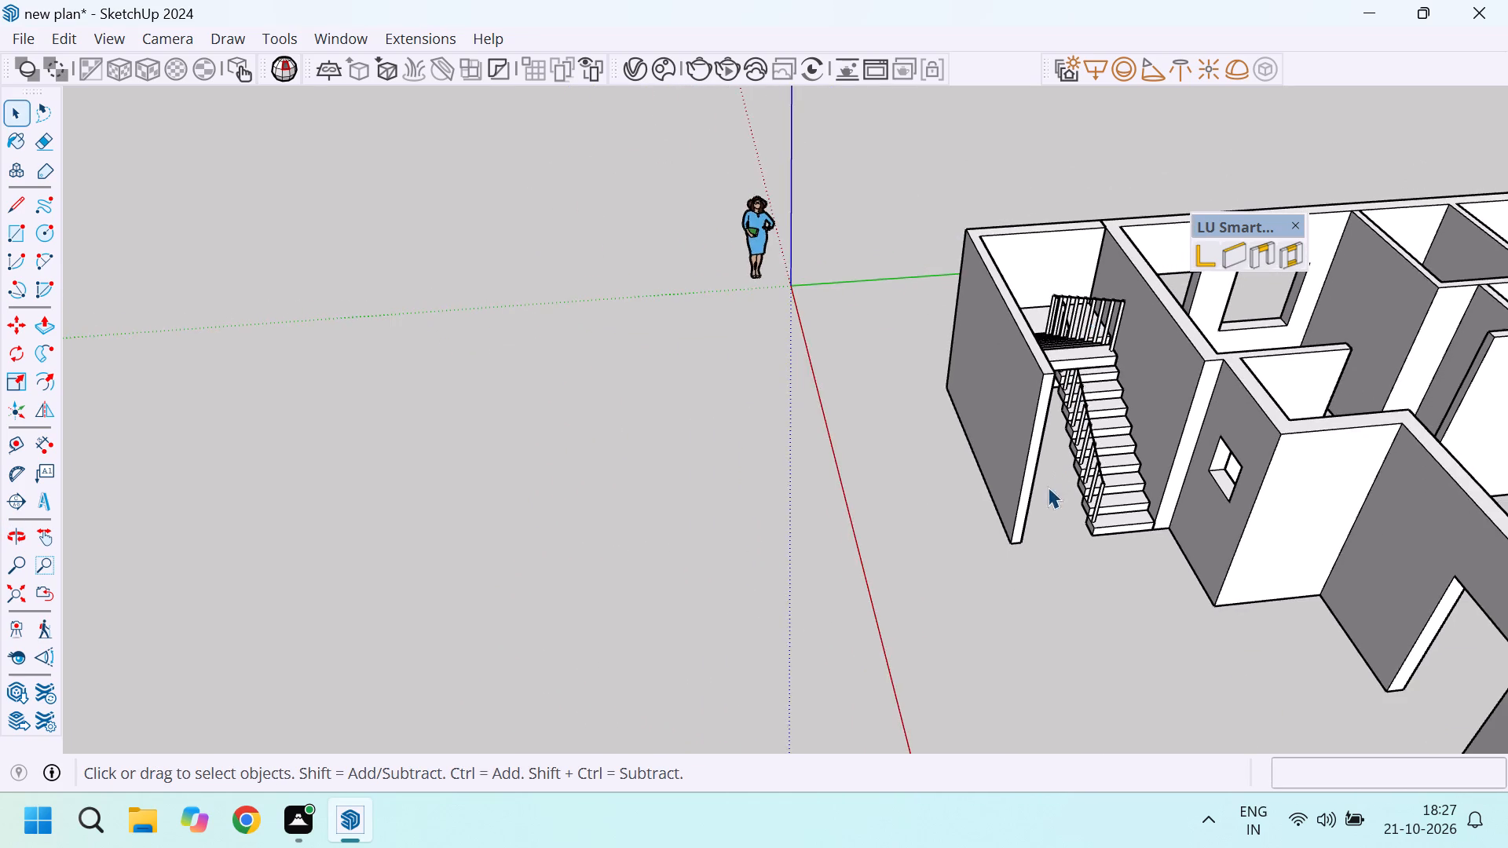
scroll(1060, 464, "down", 4)
left_click(58, 36)
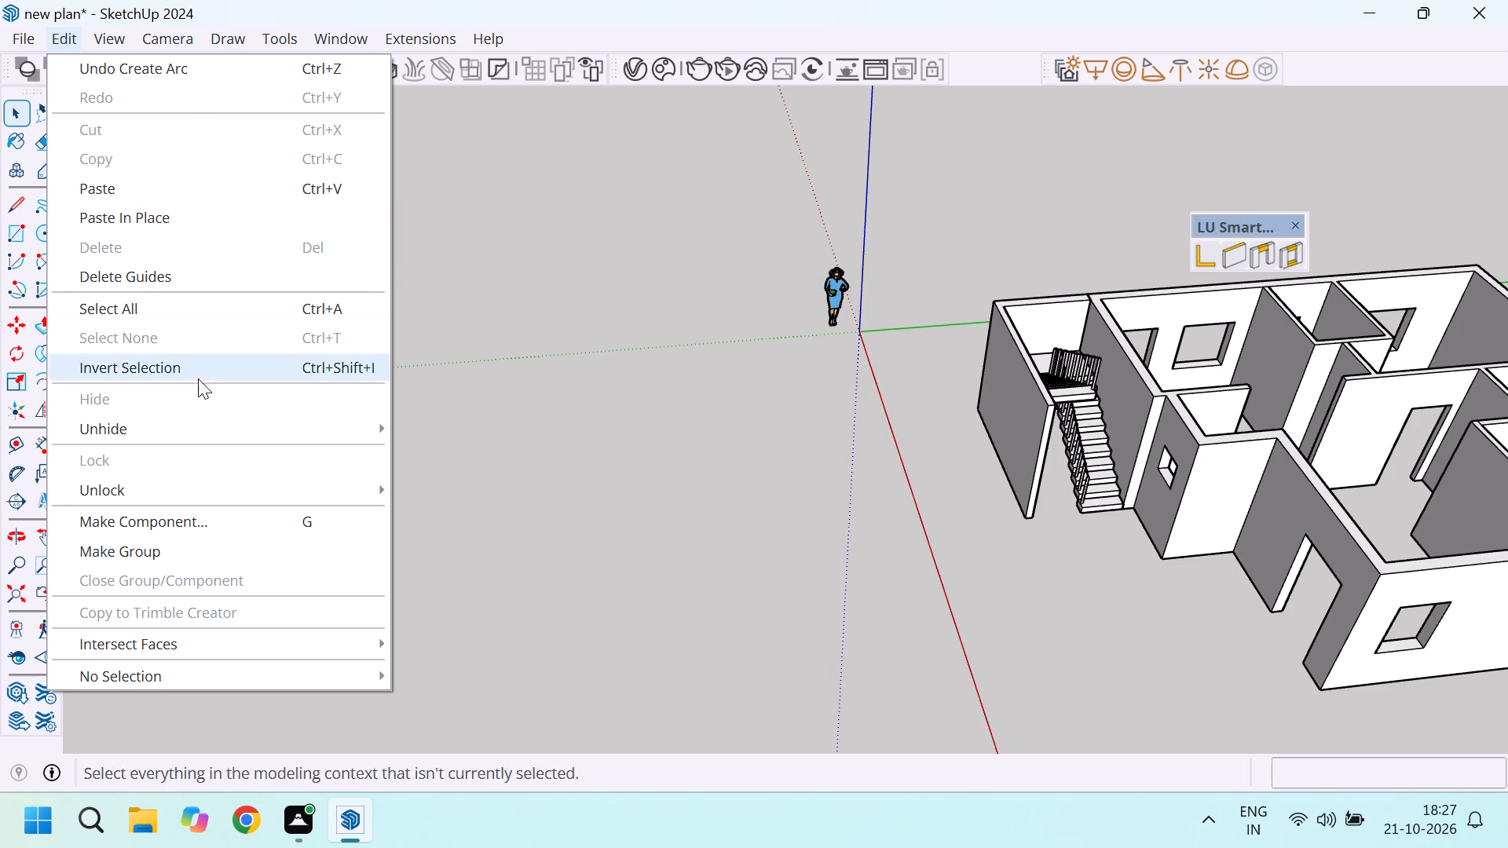
left_click(439, 481)
Copy the house's base floor slab 10' straight up along the blue axis.
scroll(949, 404, "down", 5)
scroll(1084, 576, "up", 1)
middle_click_drag(1084, 576, 1166, 529)
scroll(1133, 553, "up", 9)
scroll(1012, 576, "up", 3)
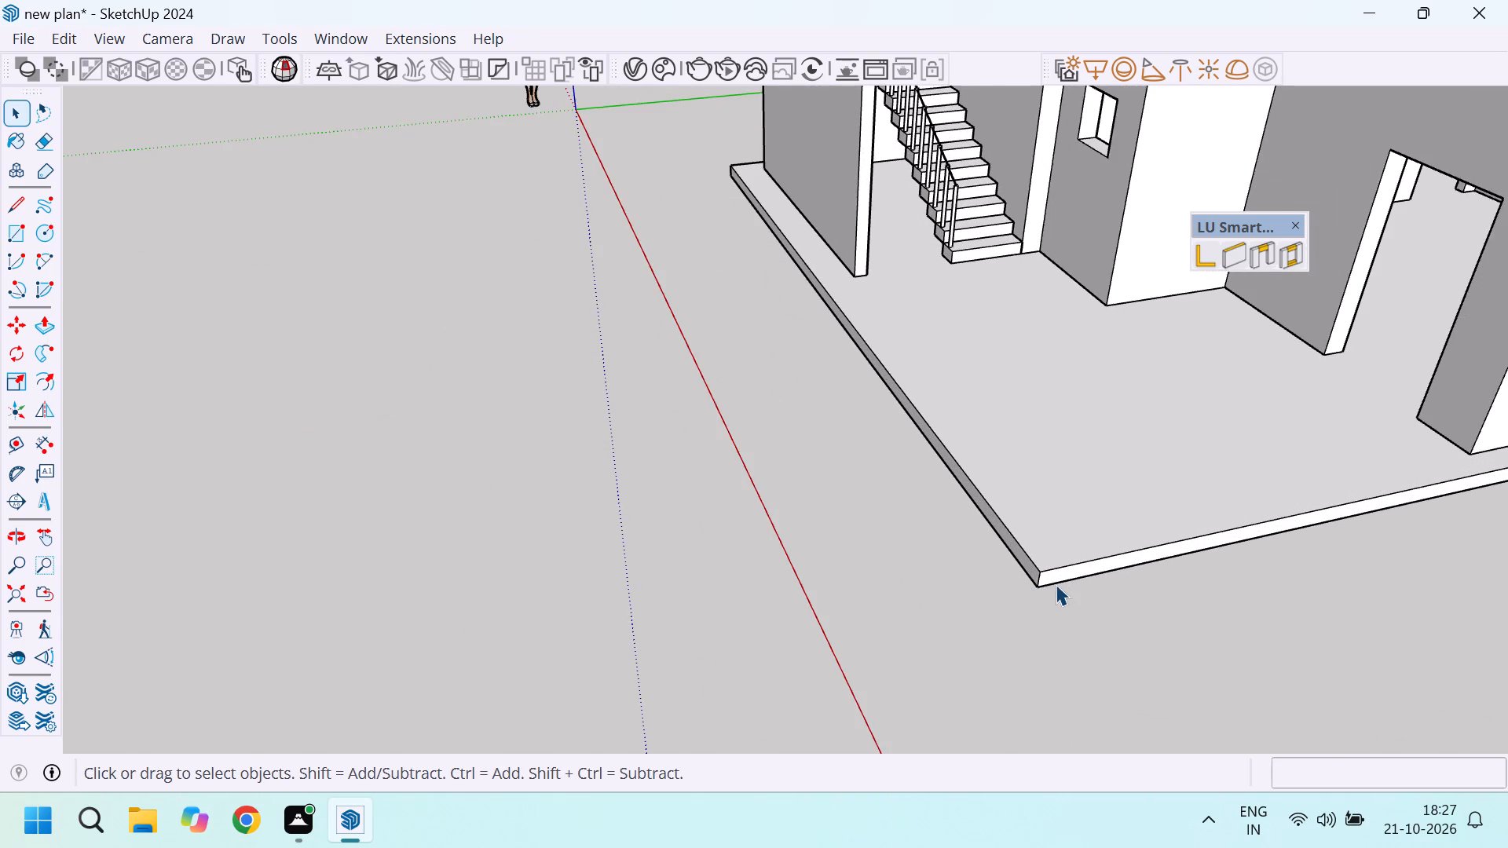
scroll(1056, 590, "up", 4)
left_click(1043, 579)
key("m")
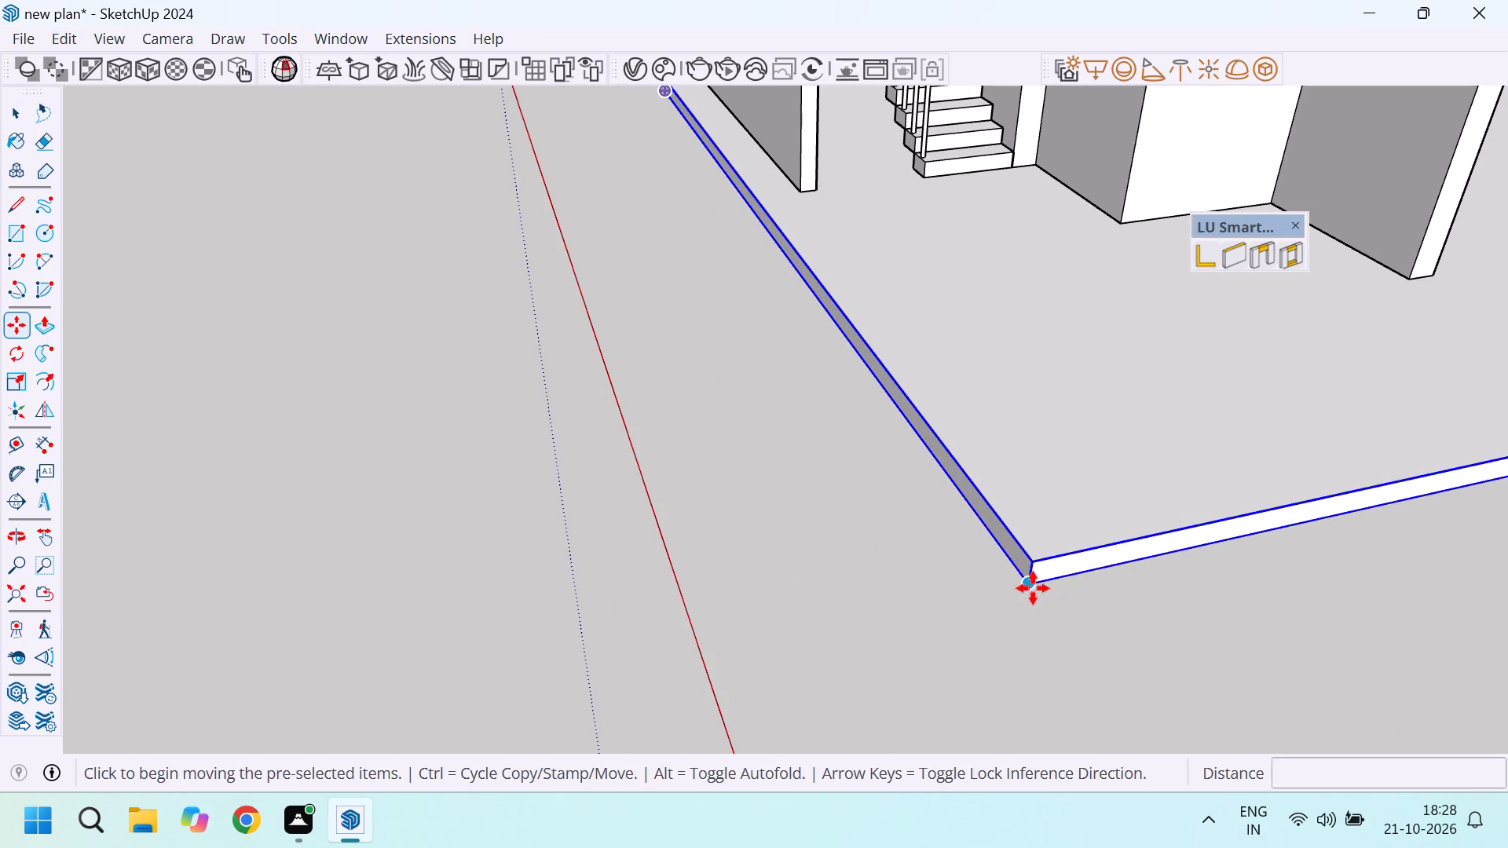
left_click_drag(1029, 588, 1027, 581)
scroll(970, 441, "down", 11)
scroll(1029, 177, "down", 5)
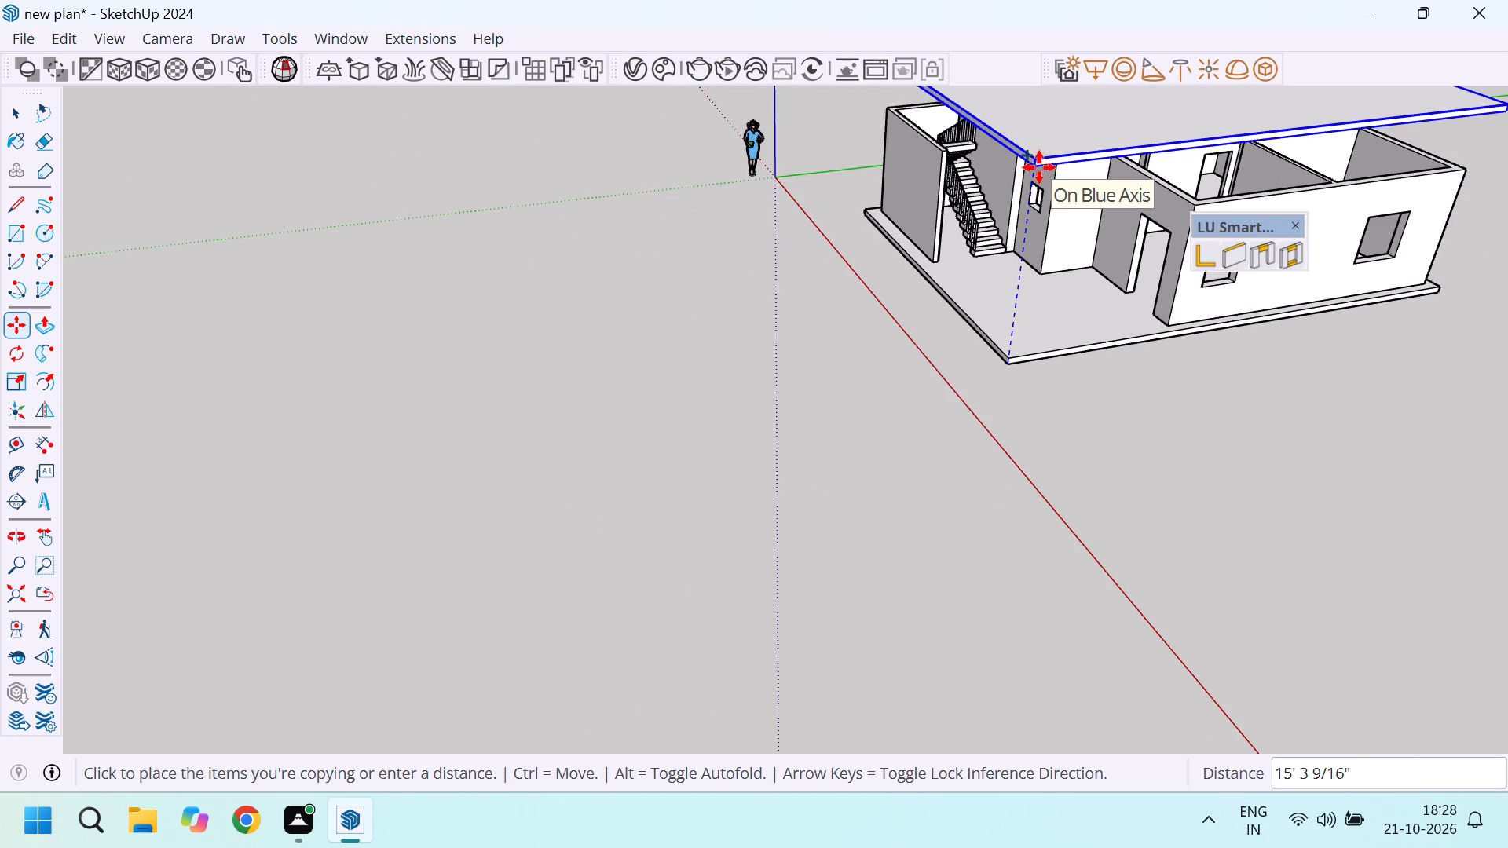
key("1")
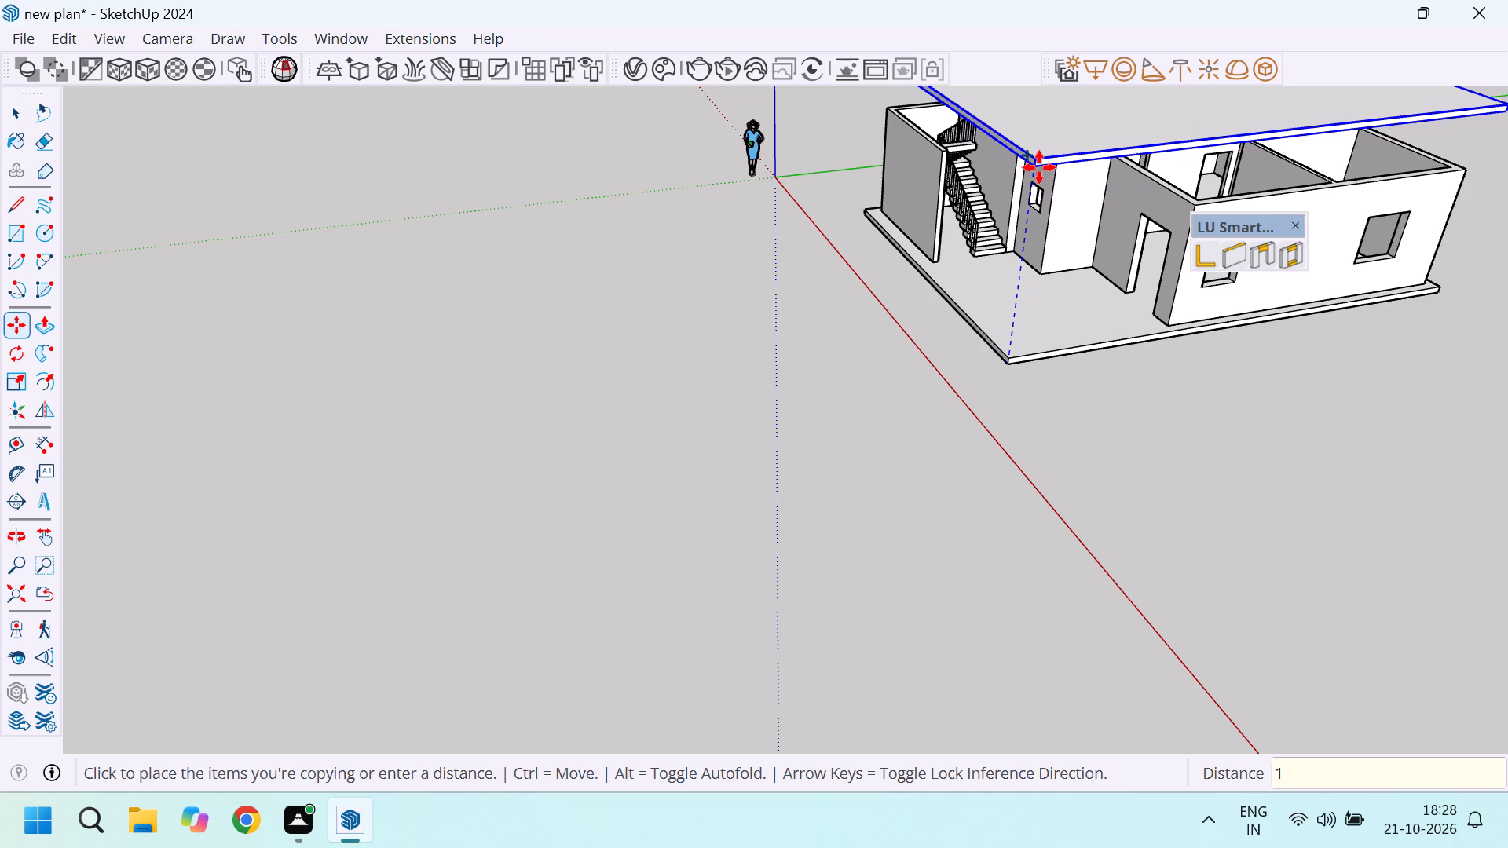
type("0'")
key("Return")
Move the copied slab up another 6" along the blue axis and deselect it.
scroll(952, 259, "up", 4)
scroll(1038, 196, "up", 5)
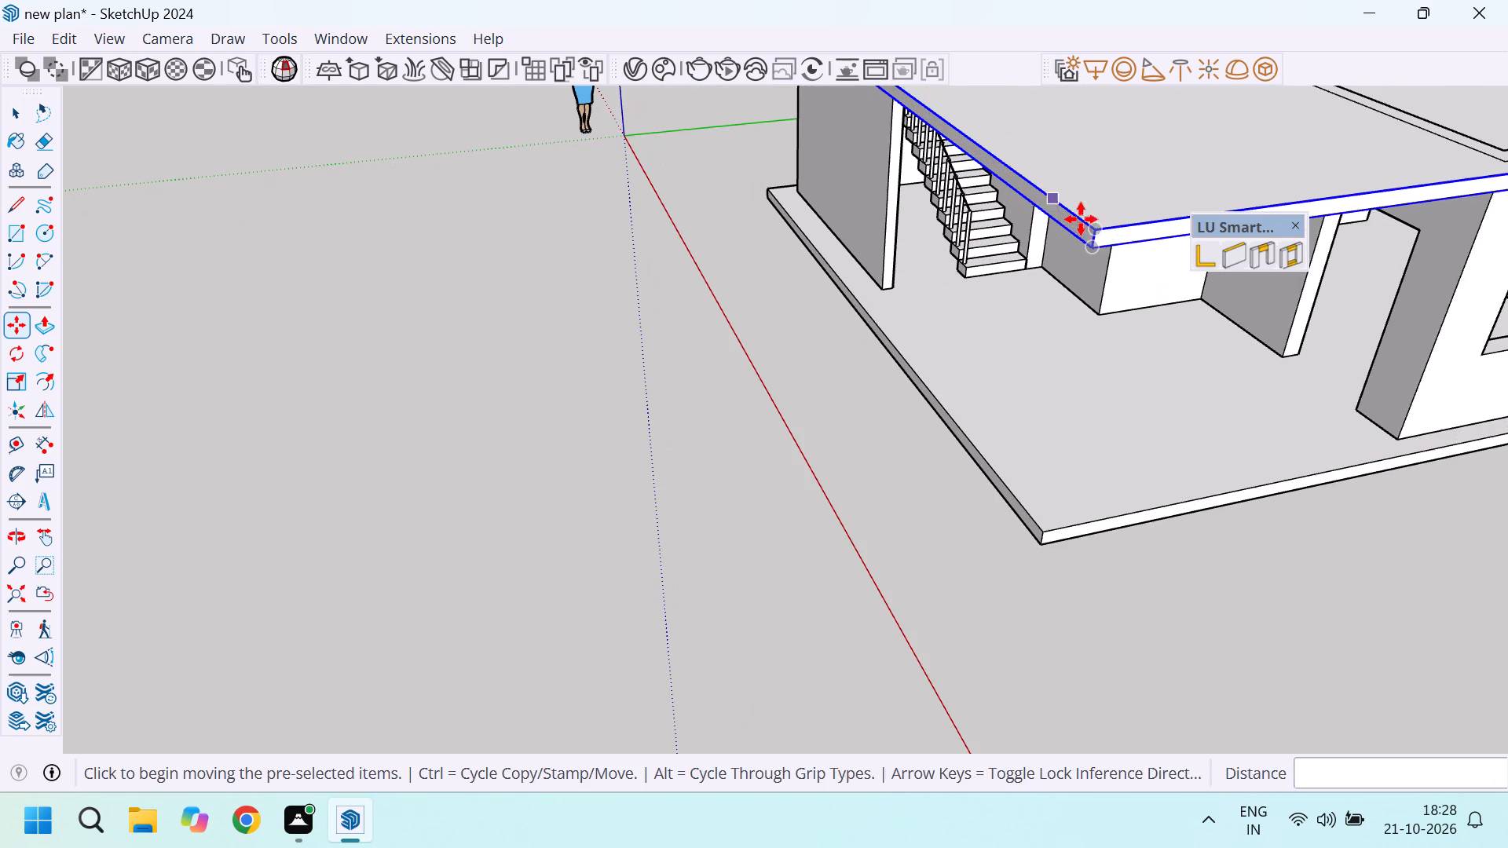
left_click(1096, 227)
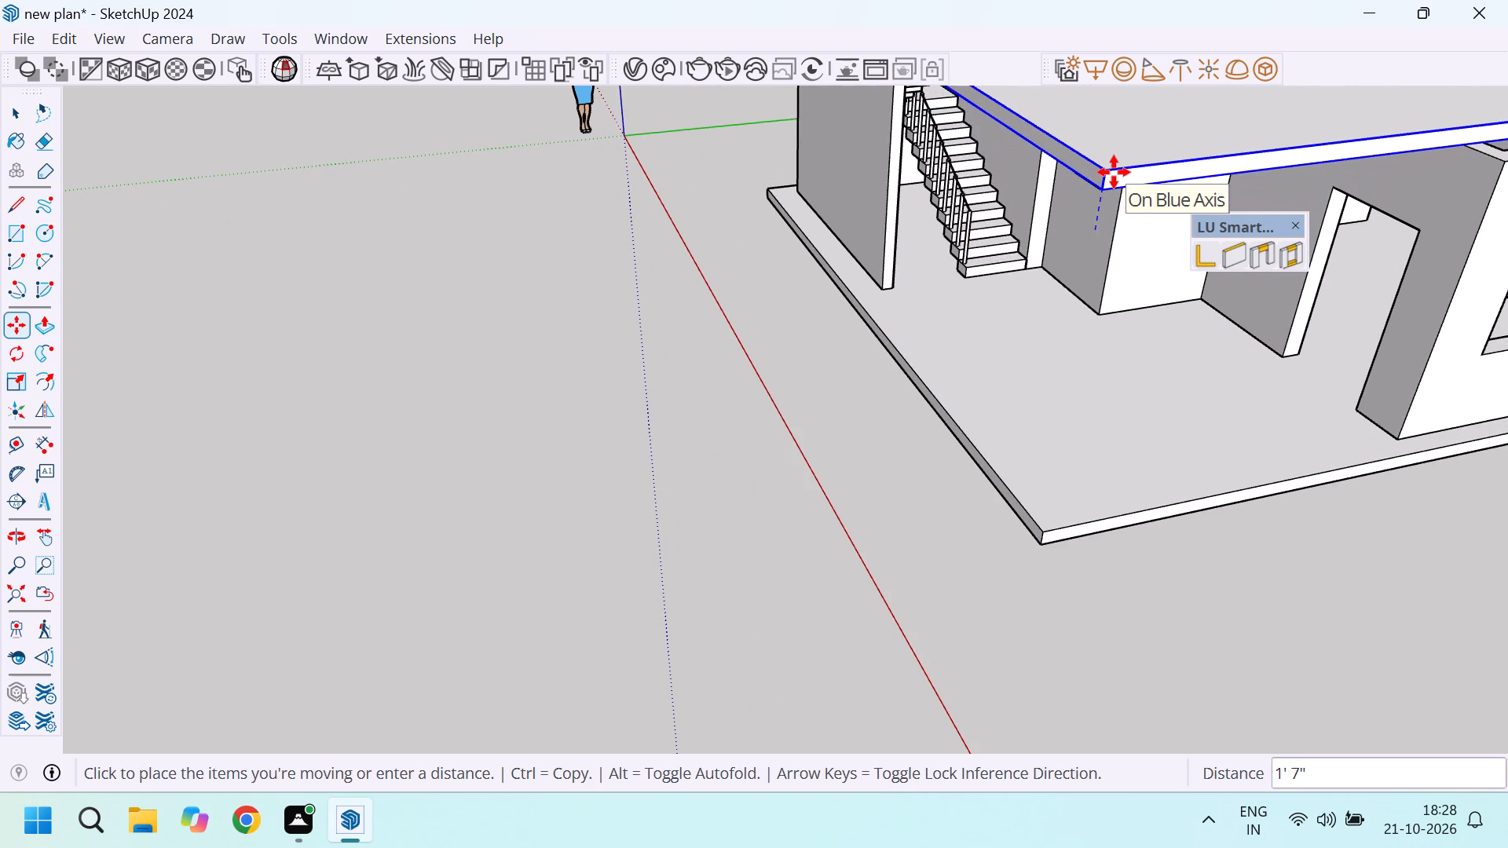
key("6")
key("Return")
scroll(991, 243, "down", 8)
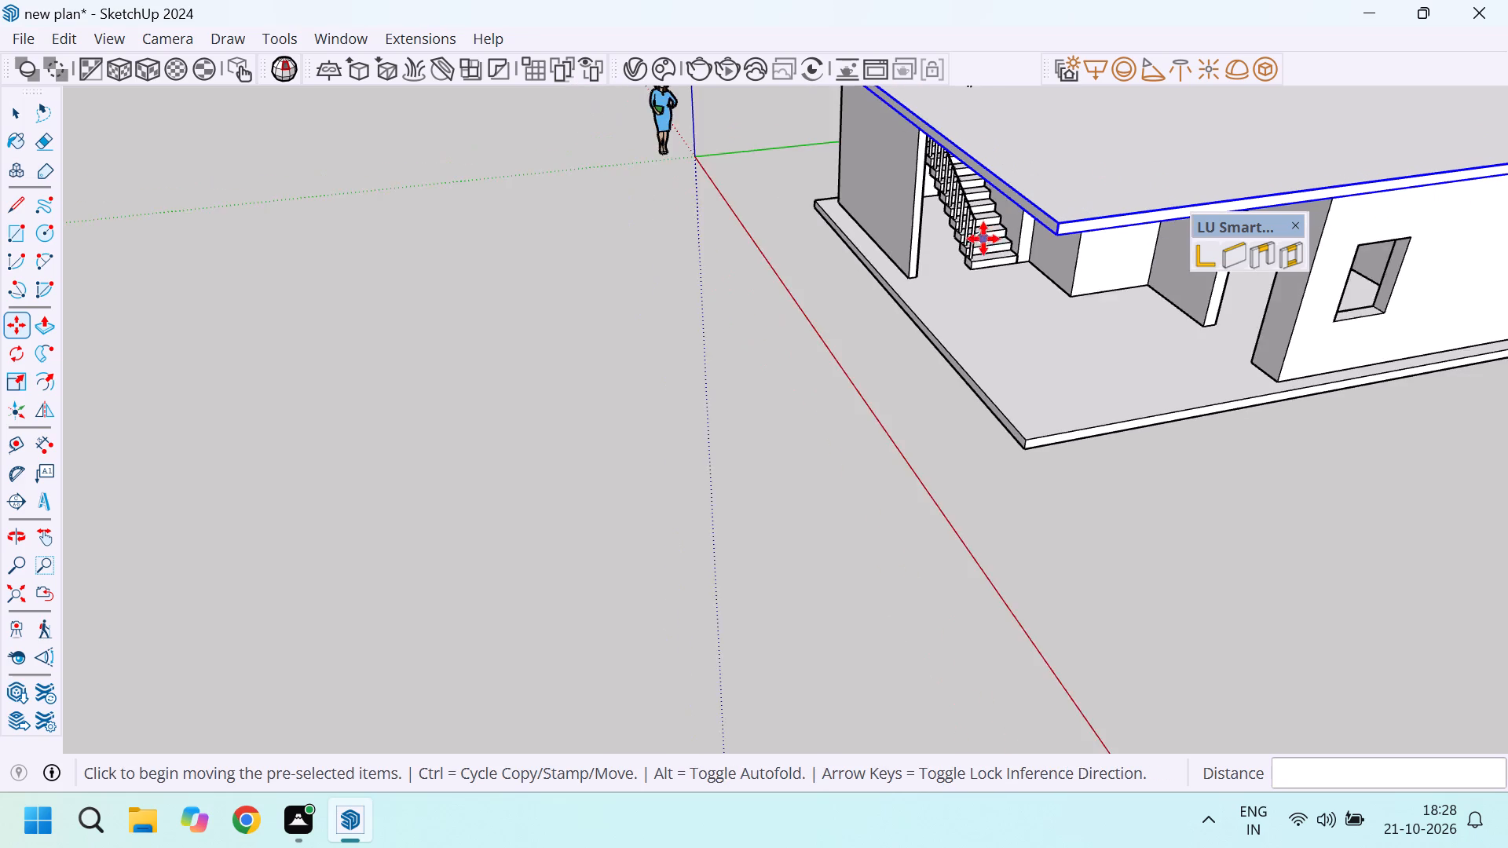
scroll(983, 239, "down", 1)
scroll(1052, 364, "down", 5)
key("space")
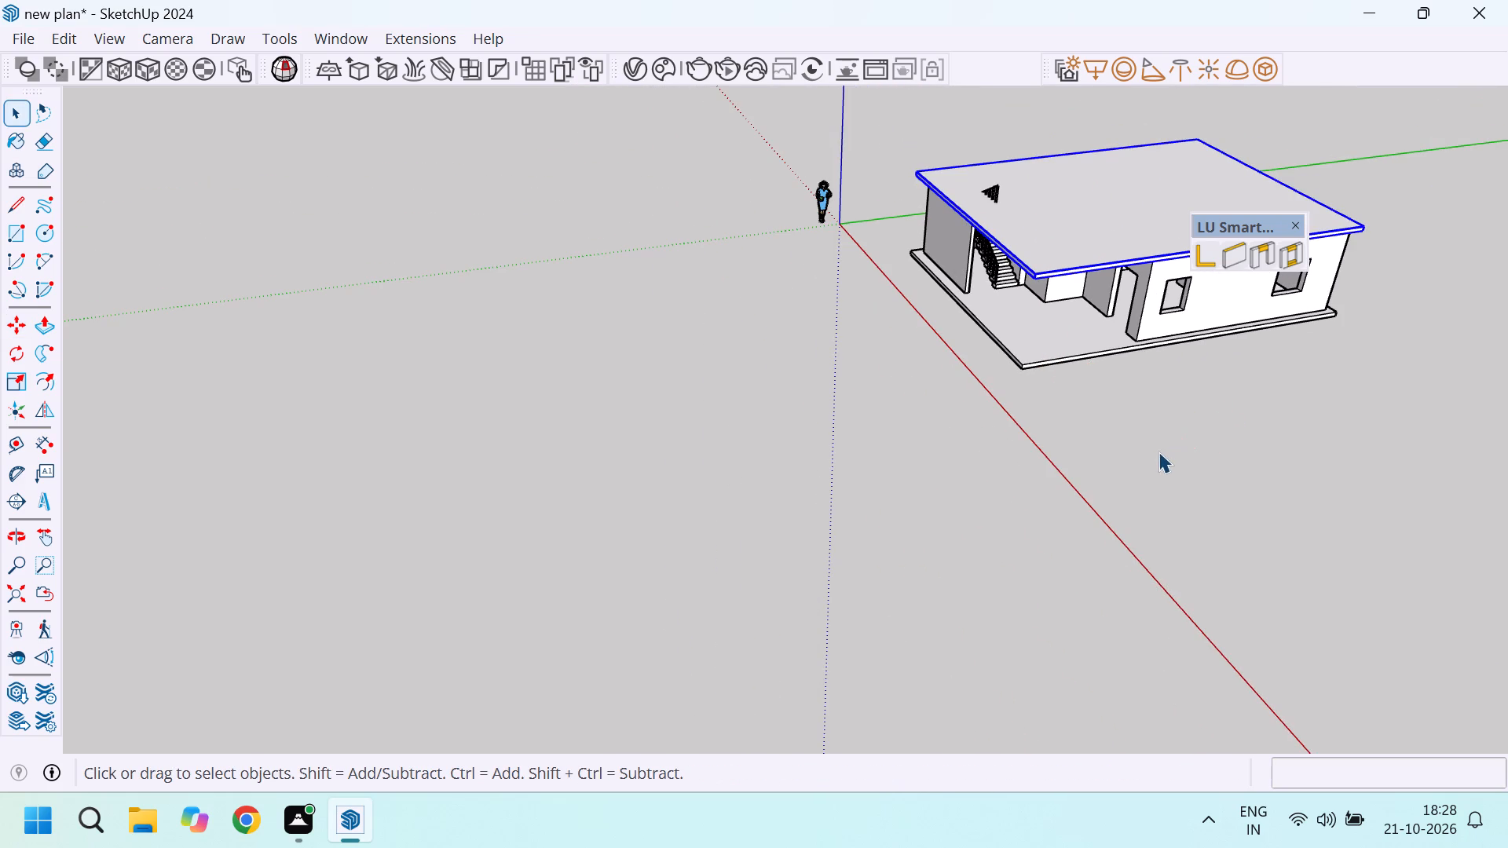
left_click(1158, 451)
Inspect the raised slab around the staircase from above and below, checking where the stairs and railing meet it.
scroll(964, 243, "up", 4)
scroll(1015, 342, "up", 1)
middle_click_drag(1014, 342, 898, 137)
scroll(985, 192, "up", 4)
middle_click_drag(990, 224, 922, 383)
middle_click_drag(922, 383, 1030, 290)
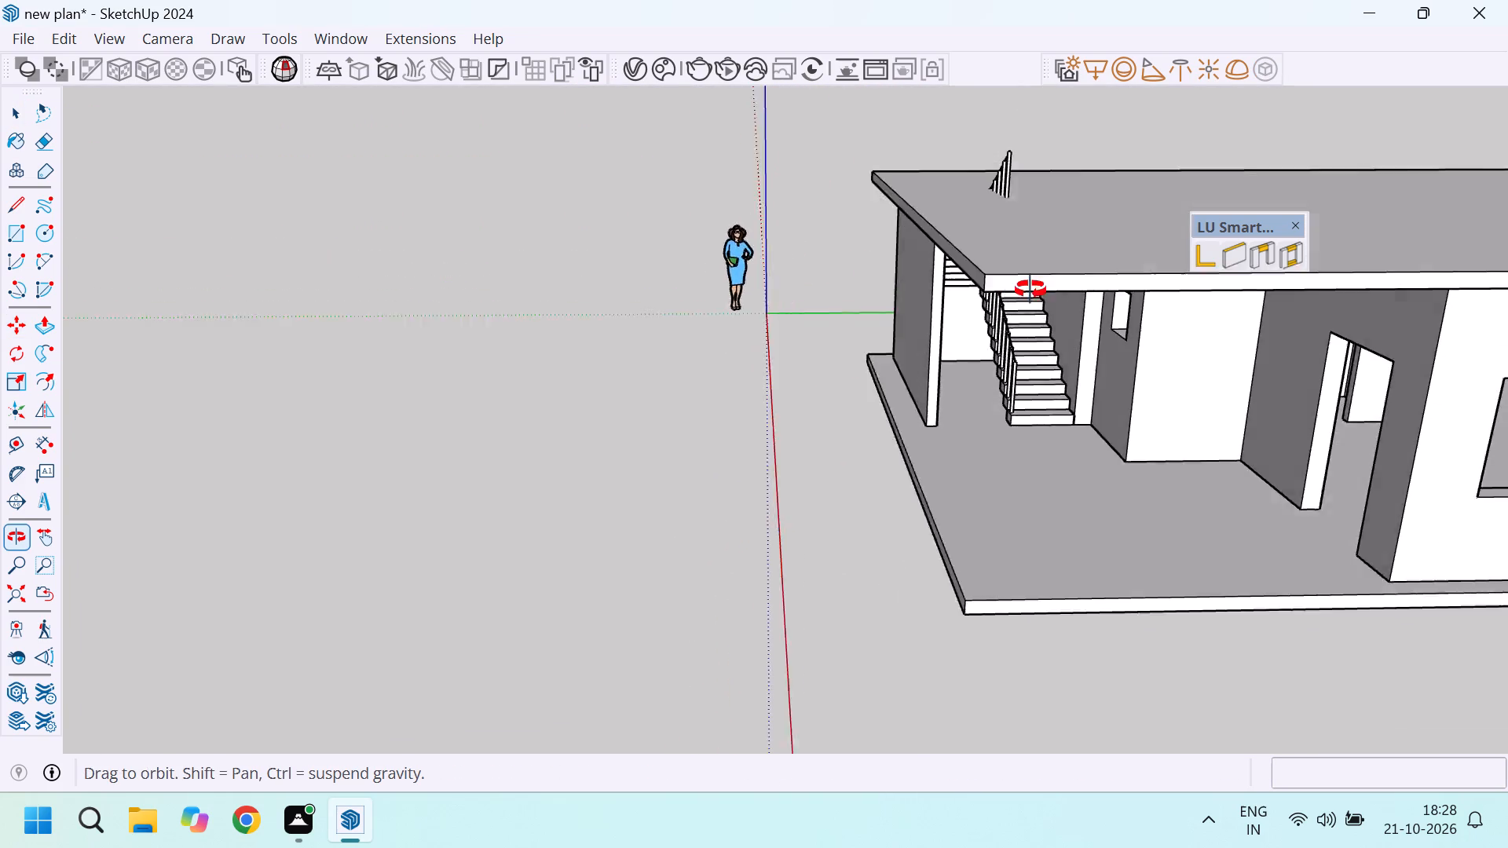
middle_click_drag(1030, 290, 763, 310)
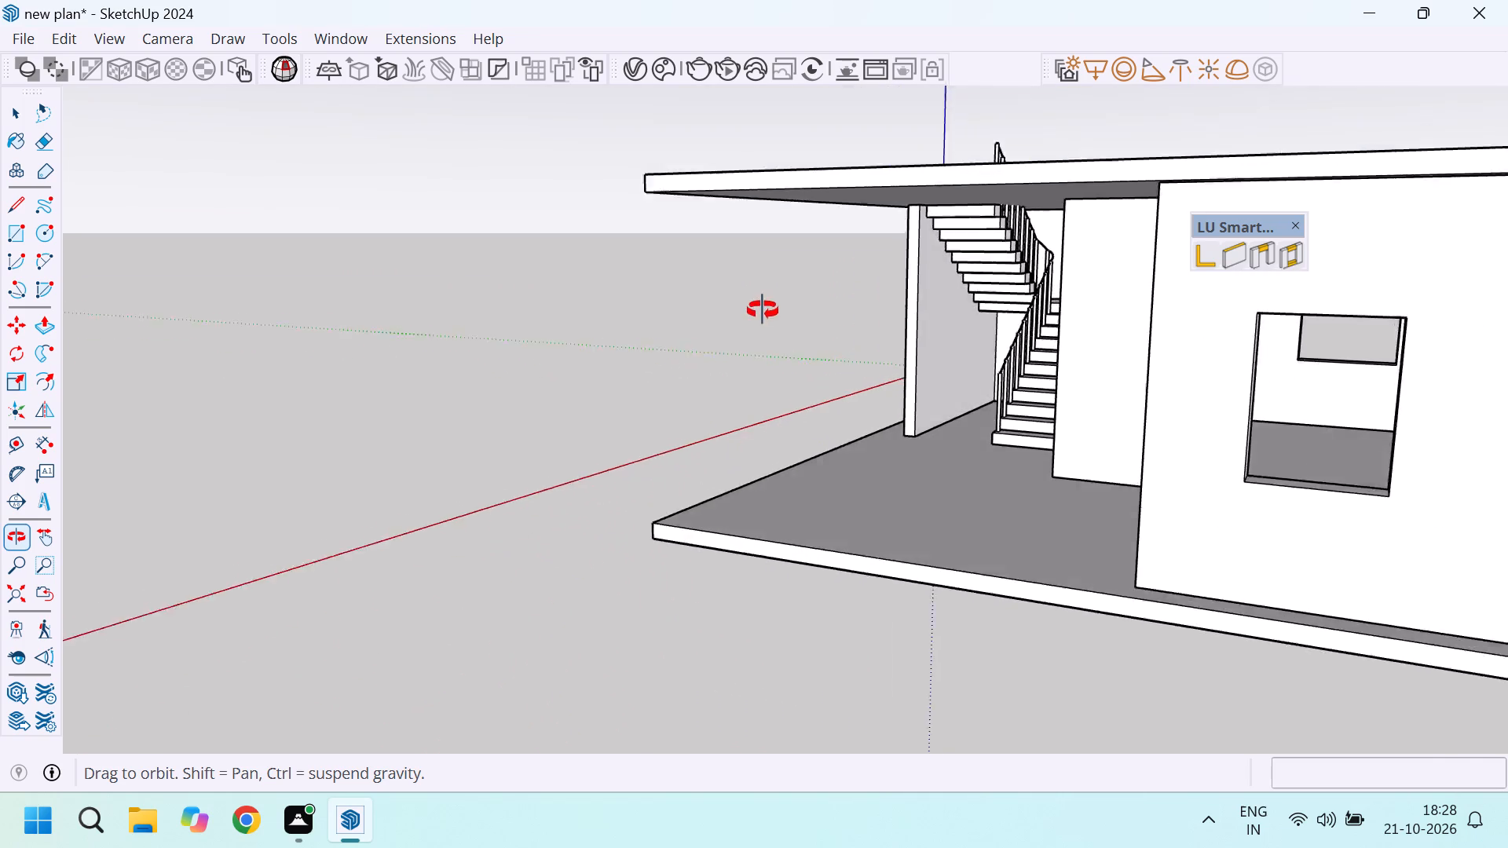
middle_click_drag(763, 310, 981, 455)
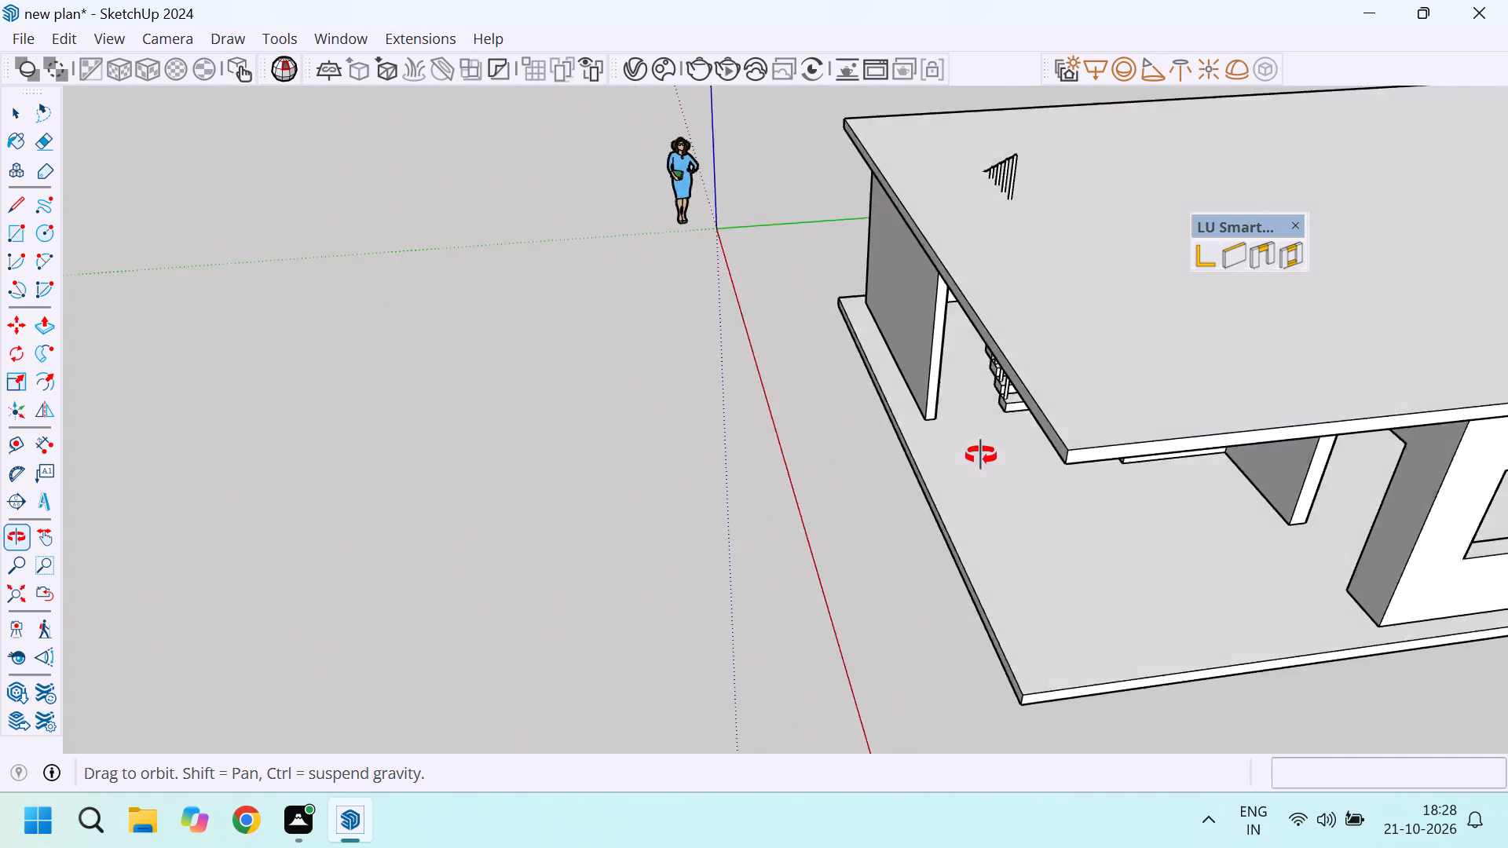
middle_click_drag(981, 455, 1054, 312)
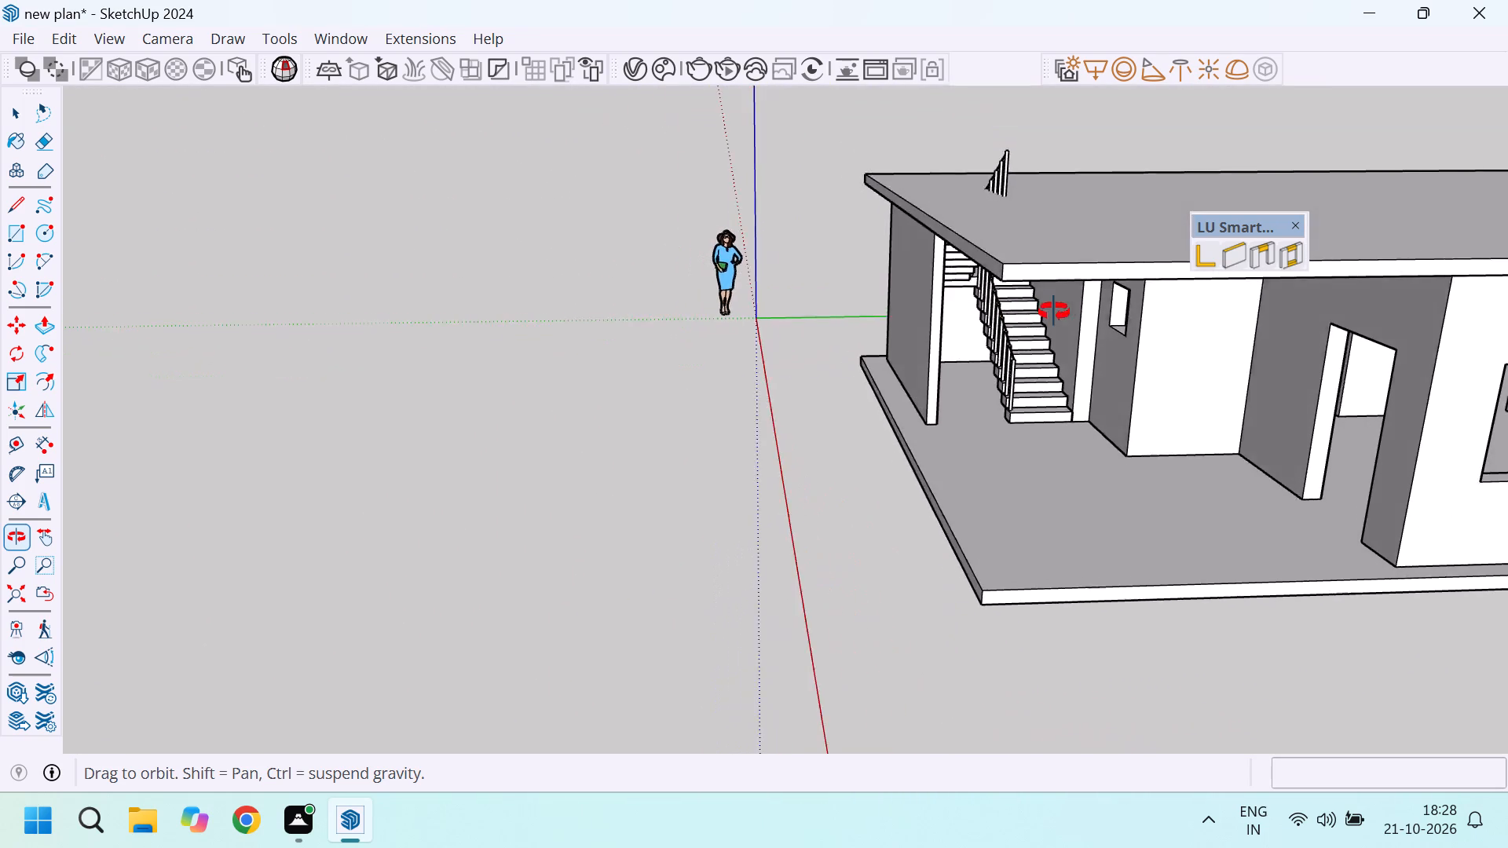
middle_click_drag(1054, 312, 976, 339)
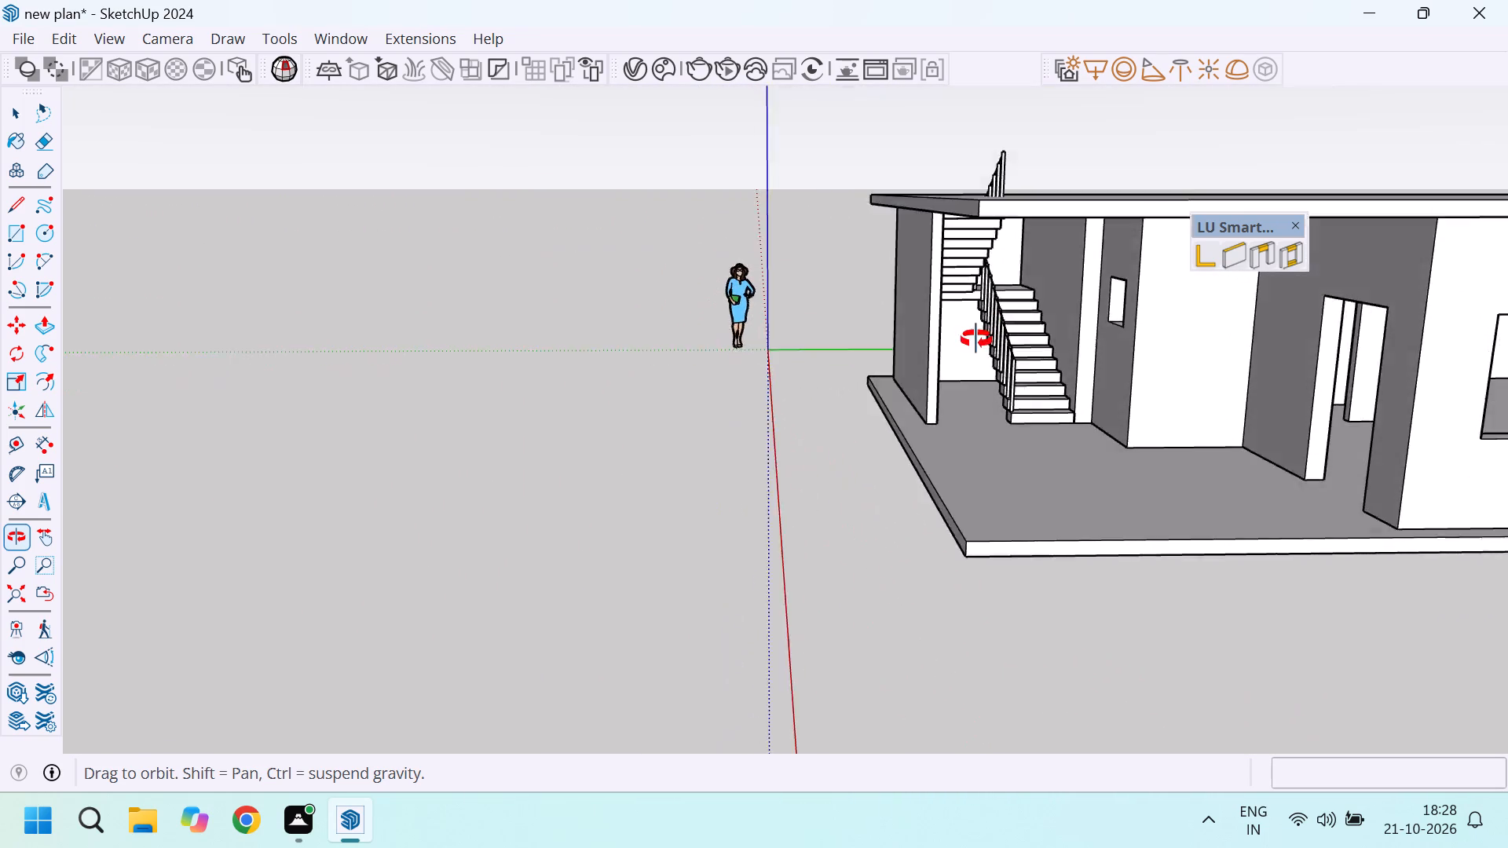
middle_click_drag(976, 339, 961, 364)
scroll(977, 444, "up", 9)
scroll(892, 435, "up", 2)
scroll(903, 452, "down", 5)
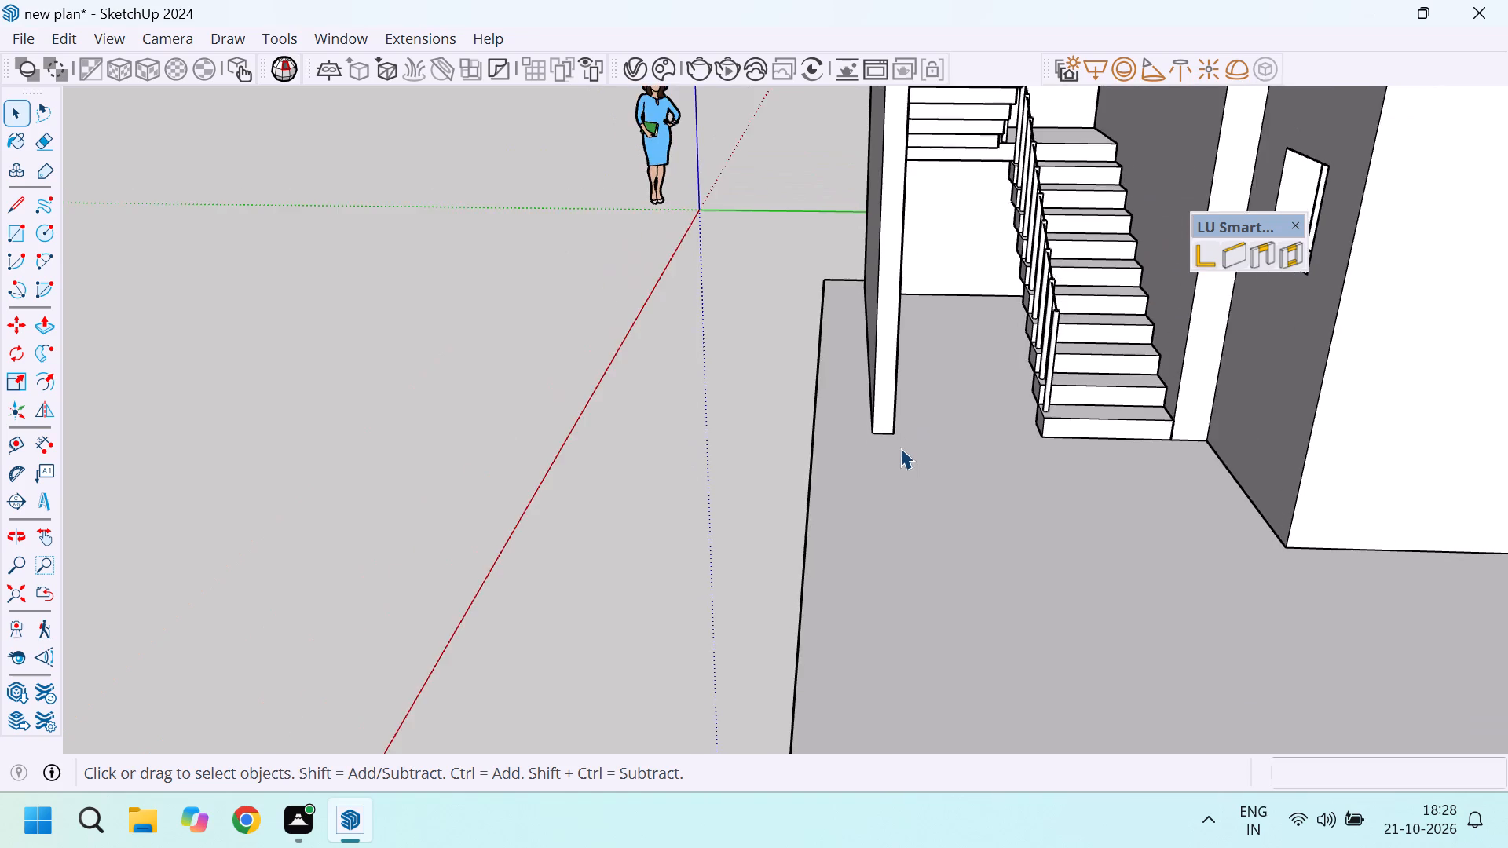
scroll(934, 416, "down", 5)
scroll(1007, 425, "up", 3)
scroll(928, 469, "down", 10)
middle_click_drag(1038, 287, 1031, 299)
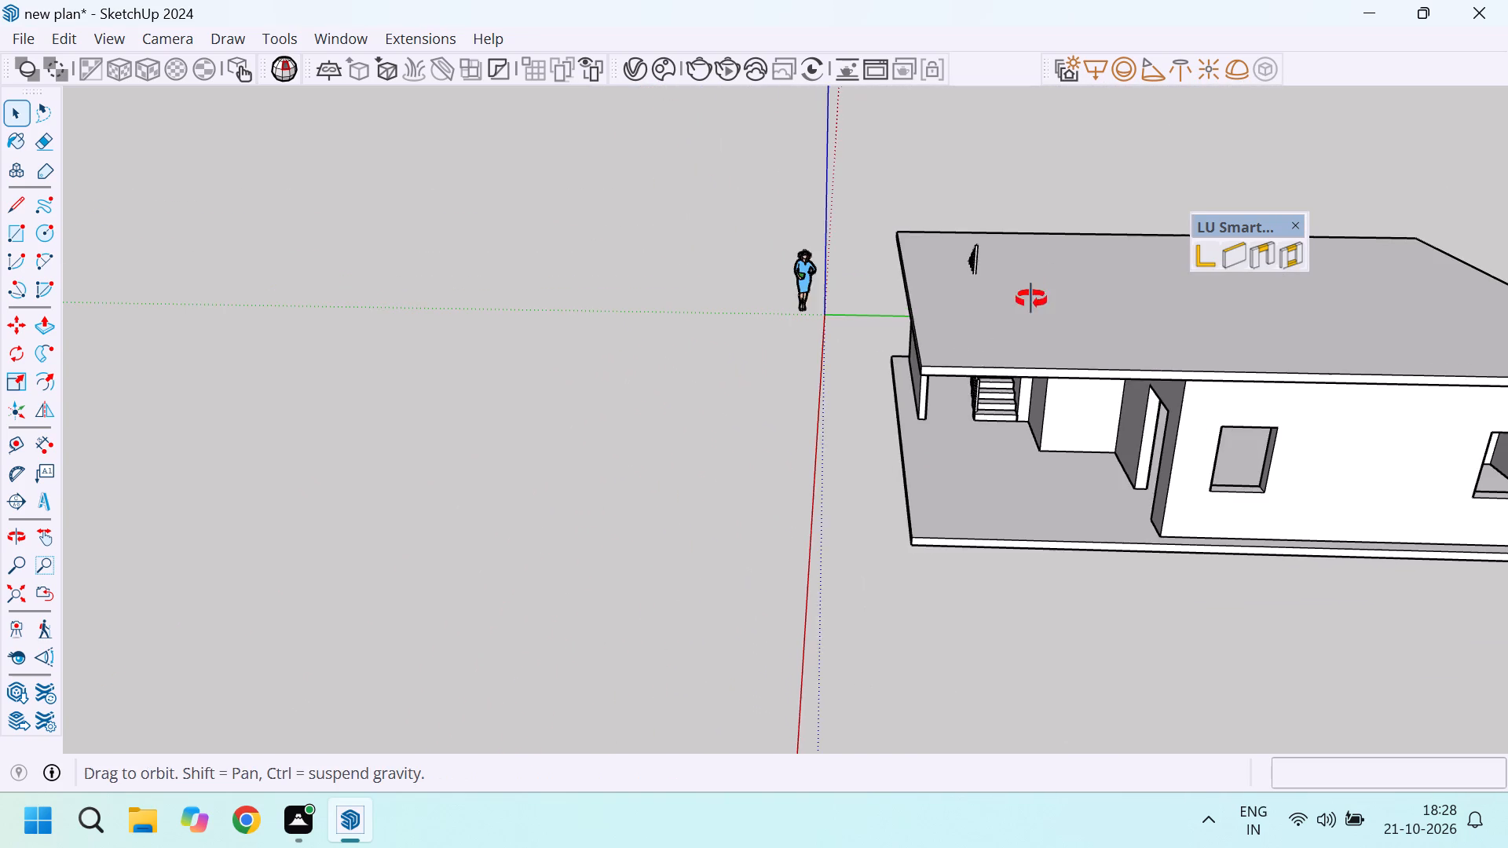
middle_click_drag(1031, 299, 1003, 458)
Display back edges so the stairs show through the raised slab, and open the slab for editing.
key("k")
scroll(841, 224, "up", 2)
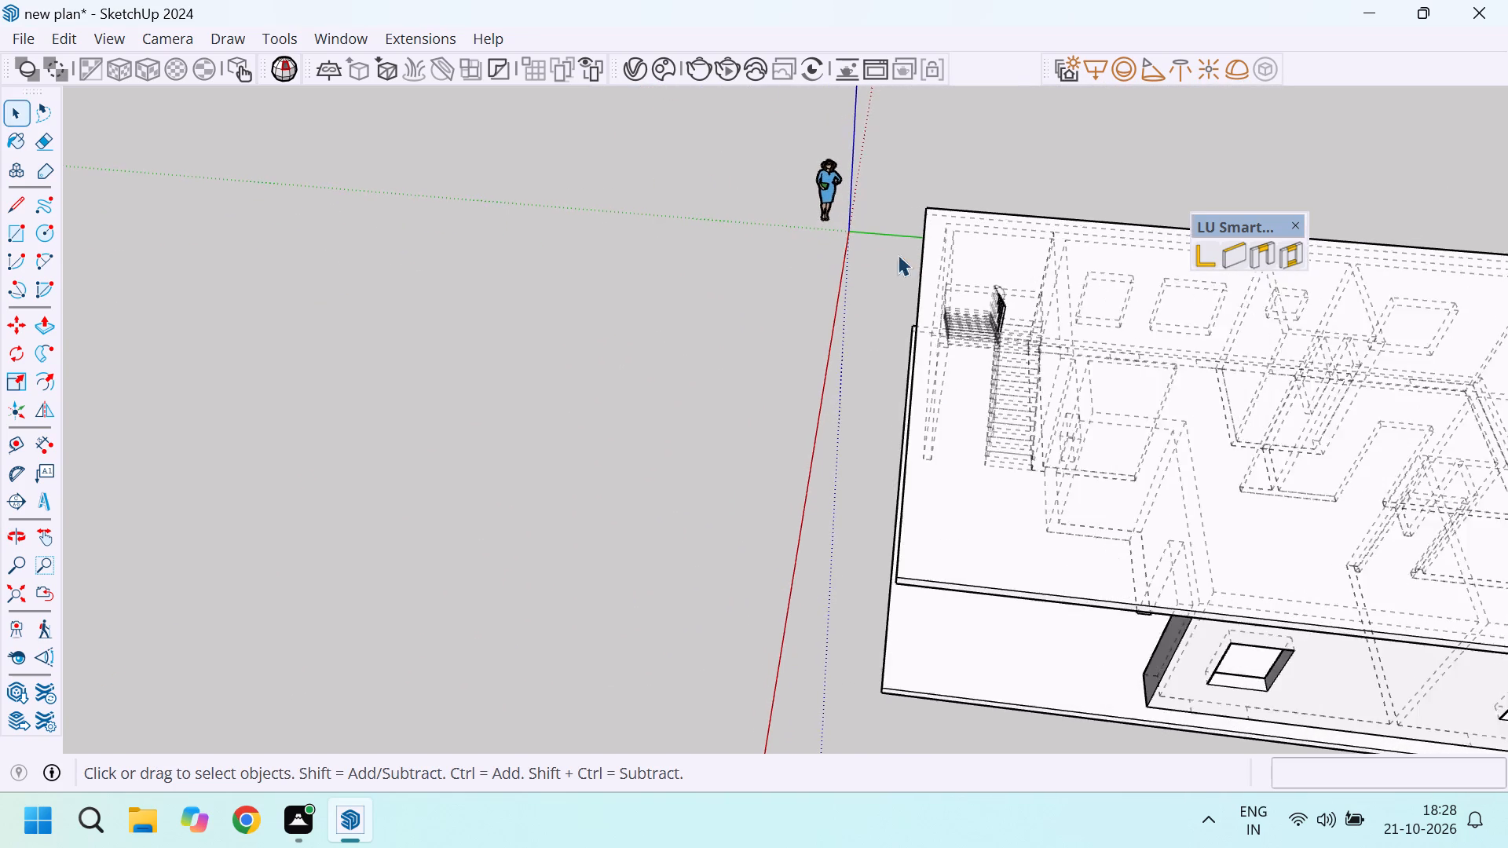
scroll(898, 254, "up", 2)
middle_click_drag(1028, 334, 860, 379)
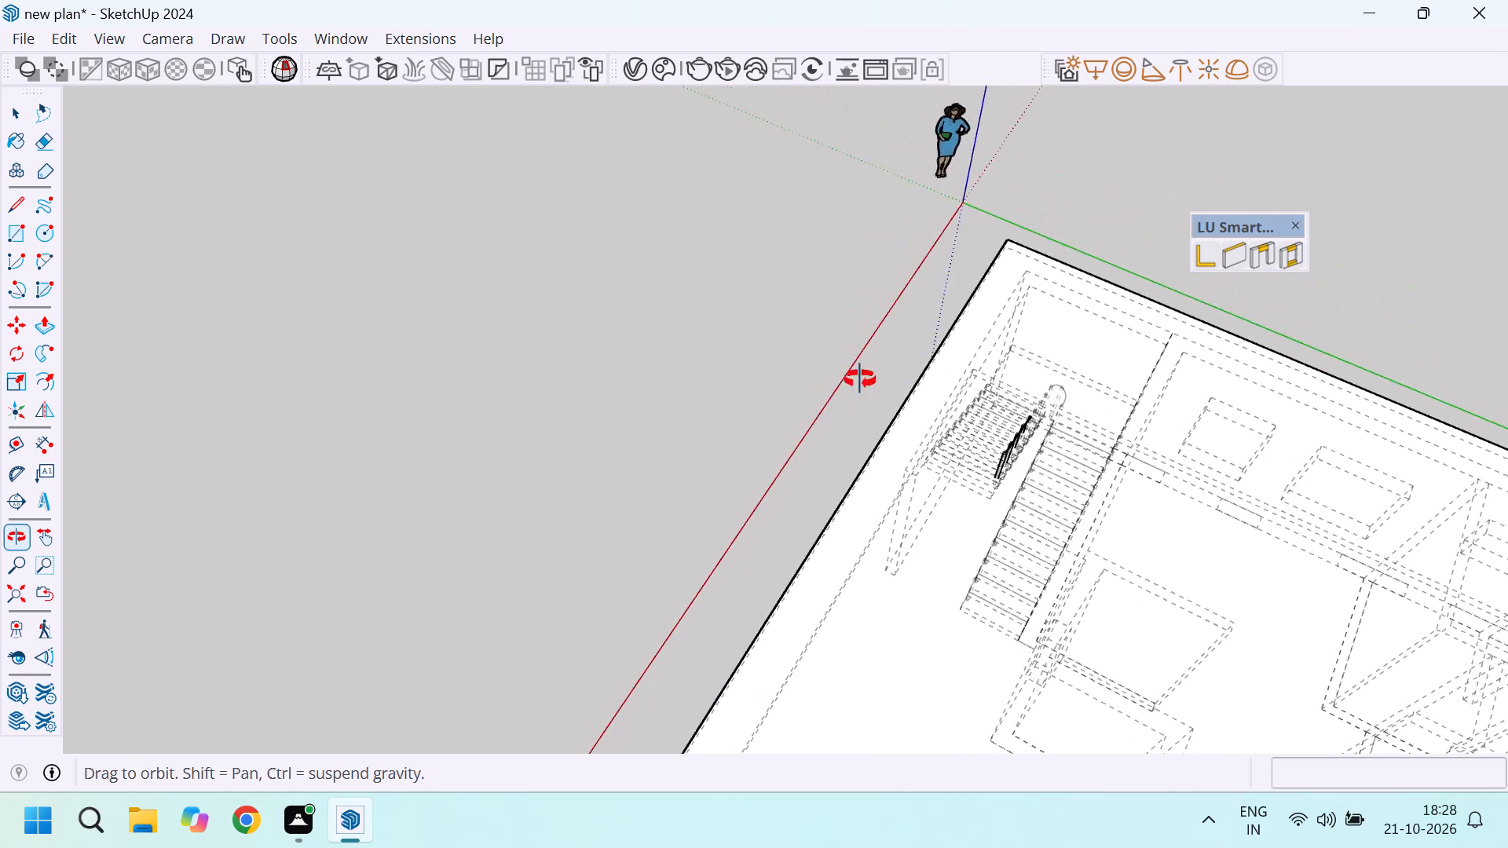
middle_click_drag(860, 379, 1039, 269)
scroll(991, 355, "up", 1)
double_click(993, 550)
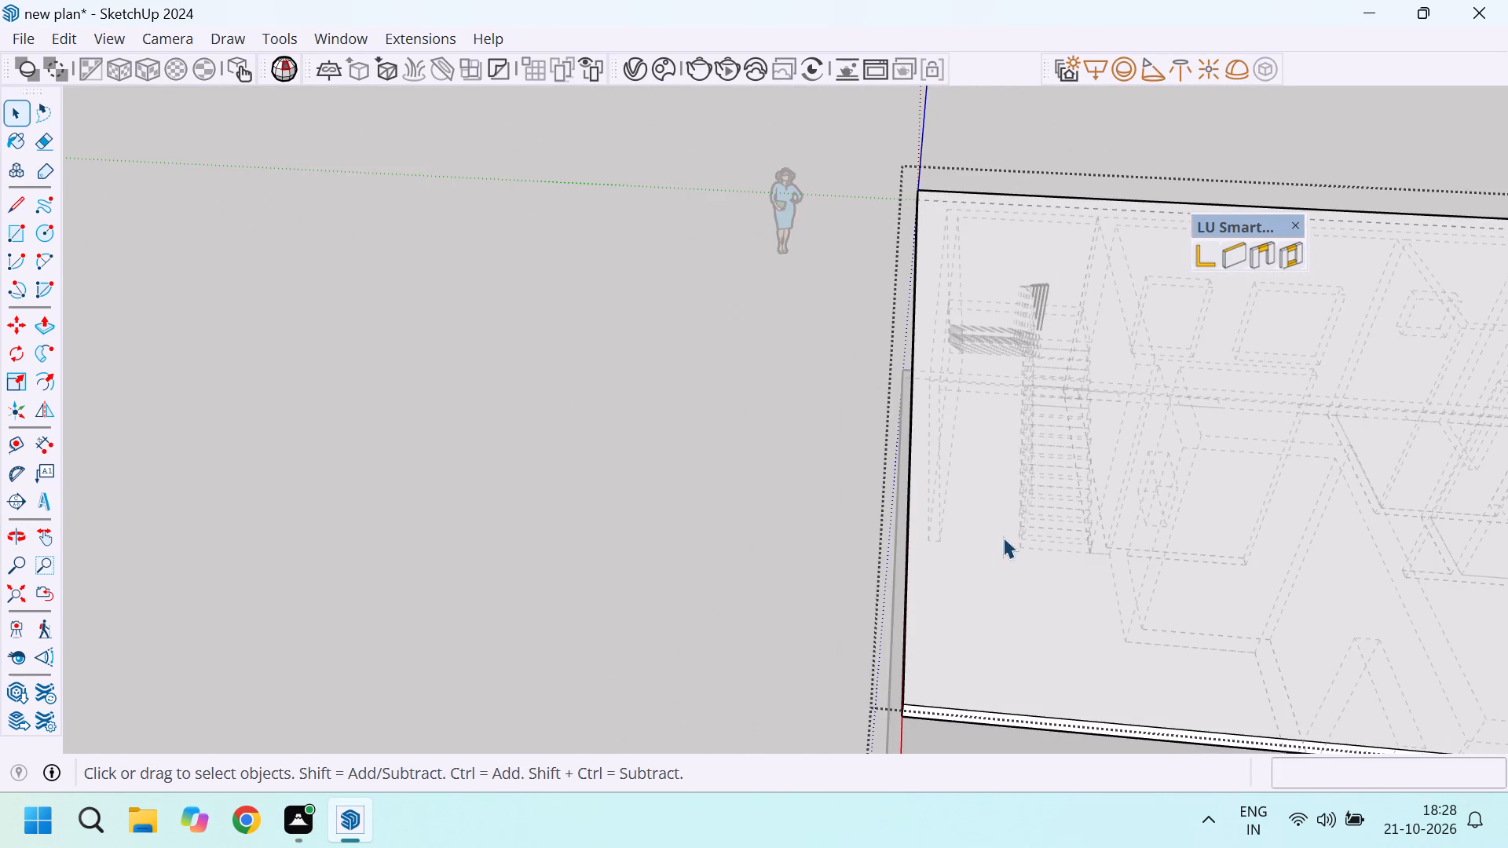
Draw a rectangle outlining the stair opening in the slab, from the stairwell's back inner wall corner to its opposite front corner.
scroll(1005, 276, "up", 6)
key("r")
scroll(937, 185, "up", 9)
left_click(917, 189)
scroll(917, 189, "down", 7)
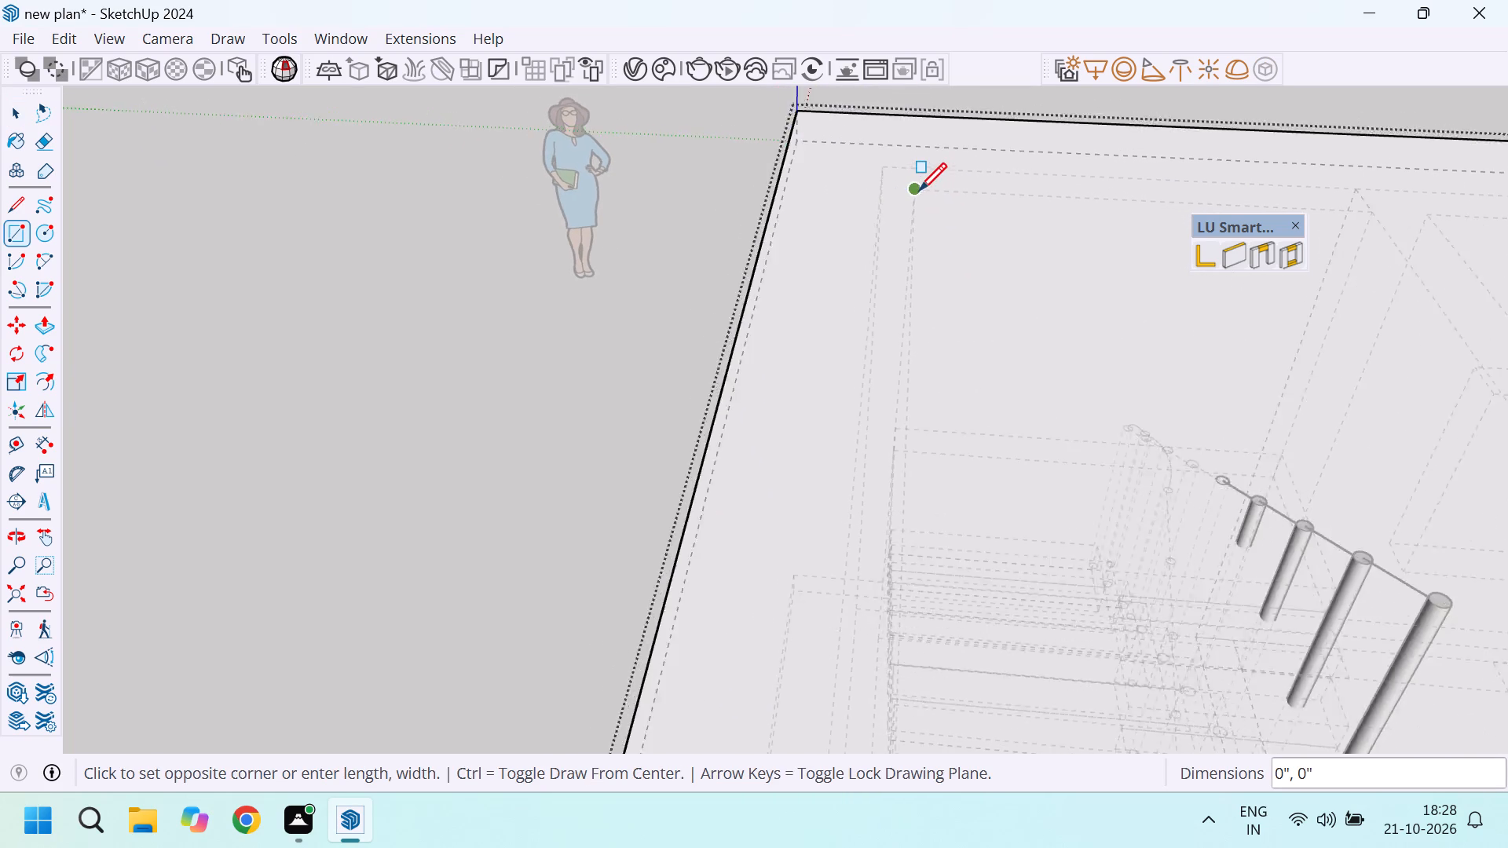
scroll(919, 190, "down", 6)
scroll(990, 275, "down", 6)
scroll(1158, 367, "up", 5)
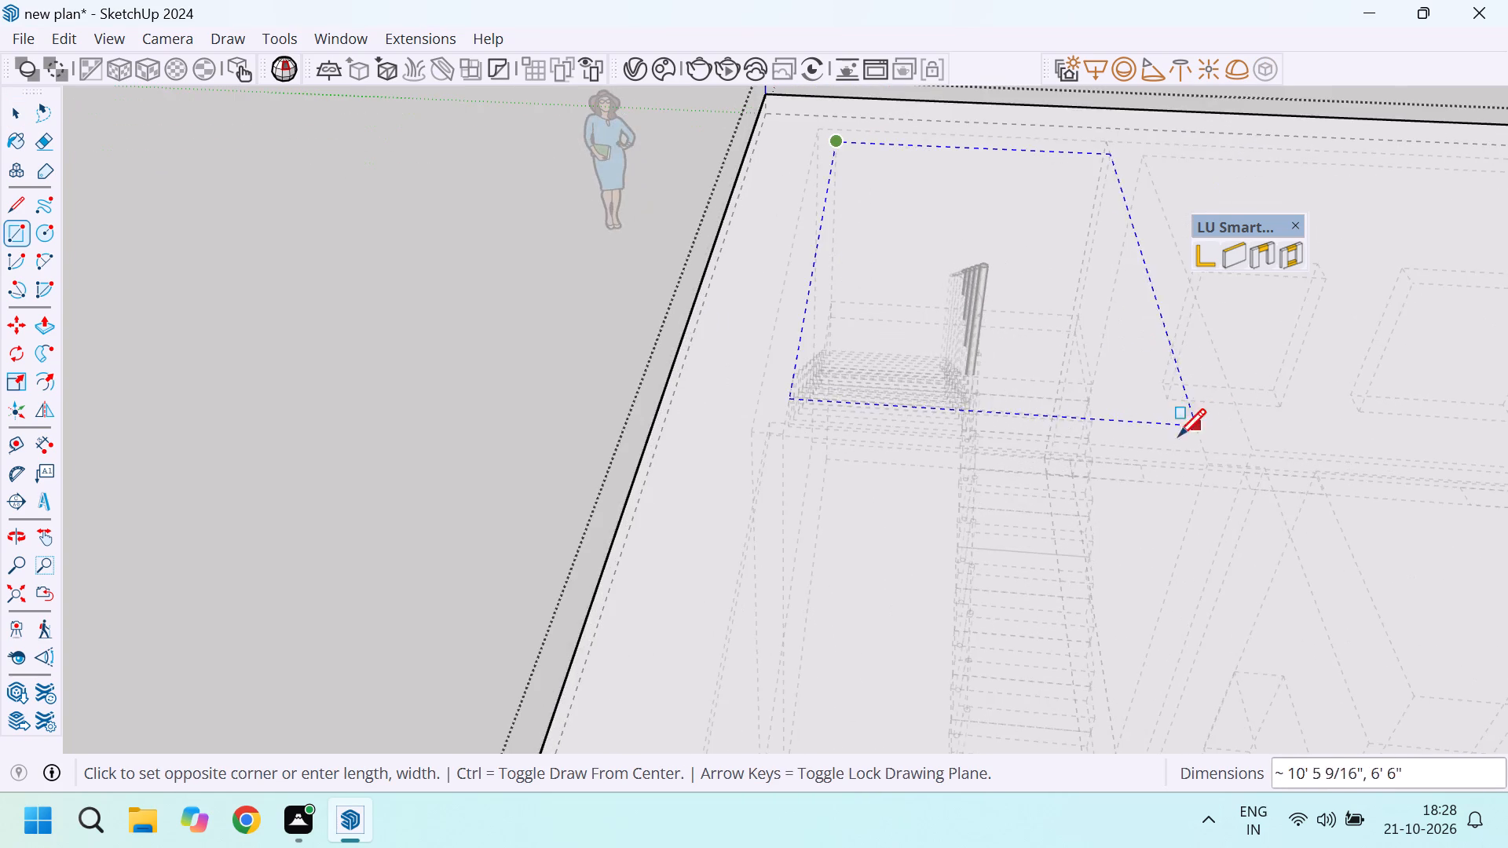
middle_click_drag(1168, 465, 1111, 733)
scroll(1007, 403, "down", 14)
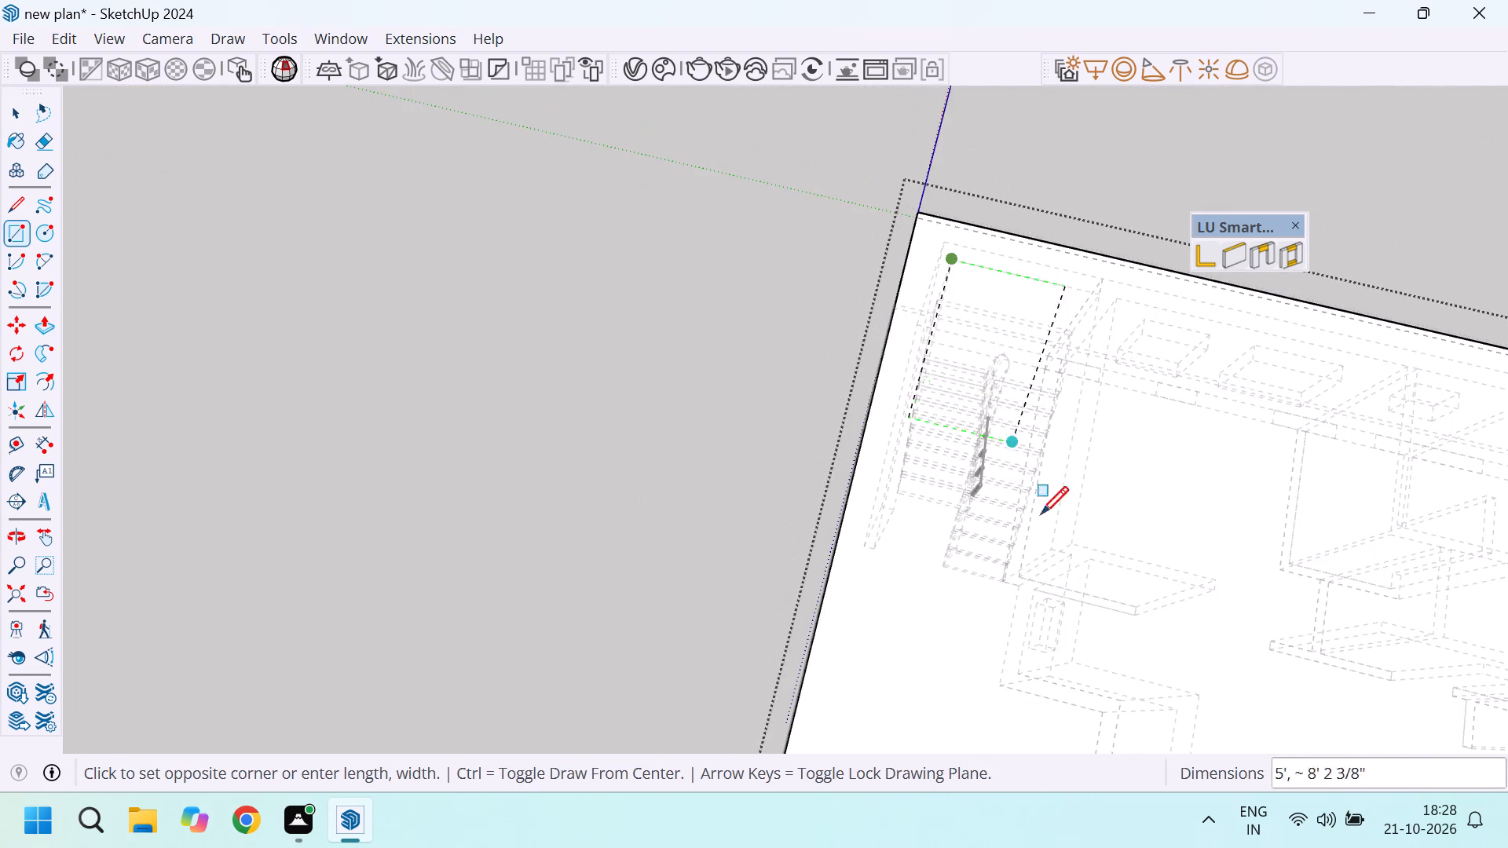
scroll(1046, 535, "up", 13)
scroll(1030, 579, "up", 14)
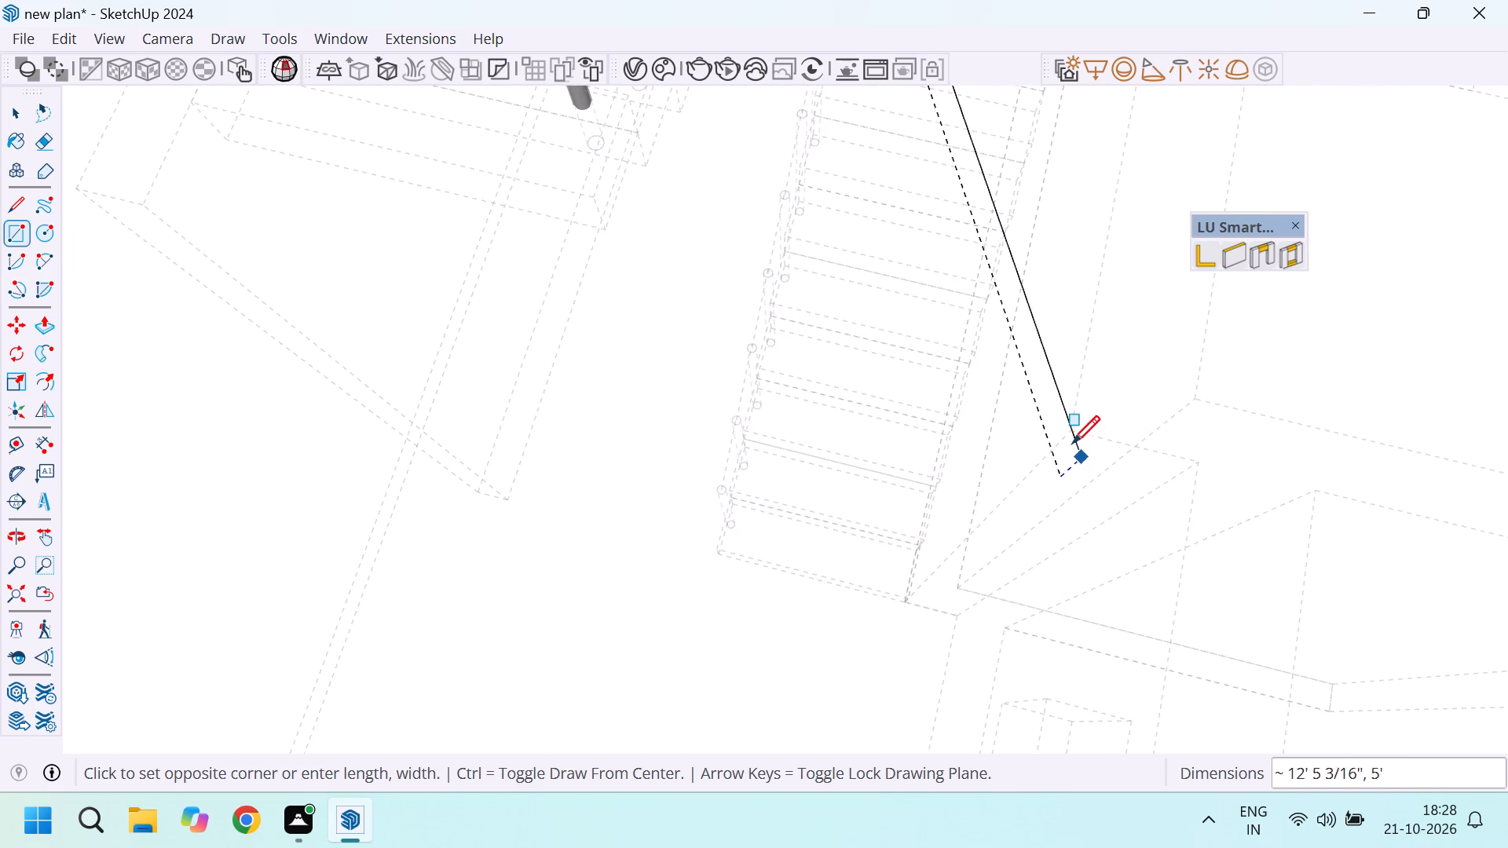
left_click(1072, 430)
Turn off the back edges display while keeping the slab open for editing.
scroll(894, 394, "down", 15)
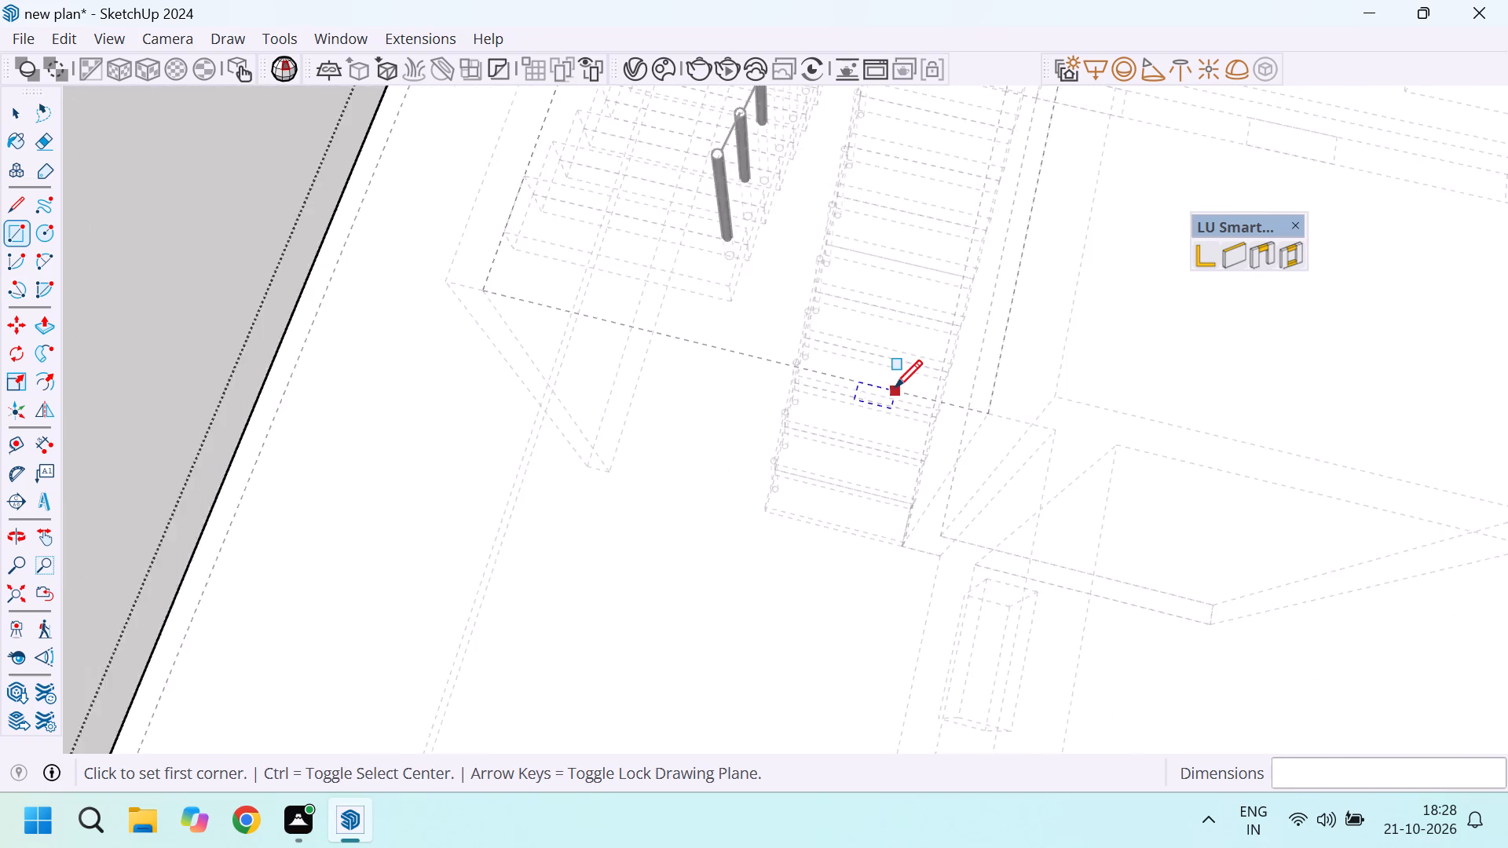
scroll(895, 387, "down", 12)
scroll(885, 331, "up", 5)
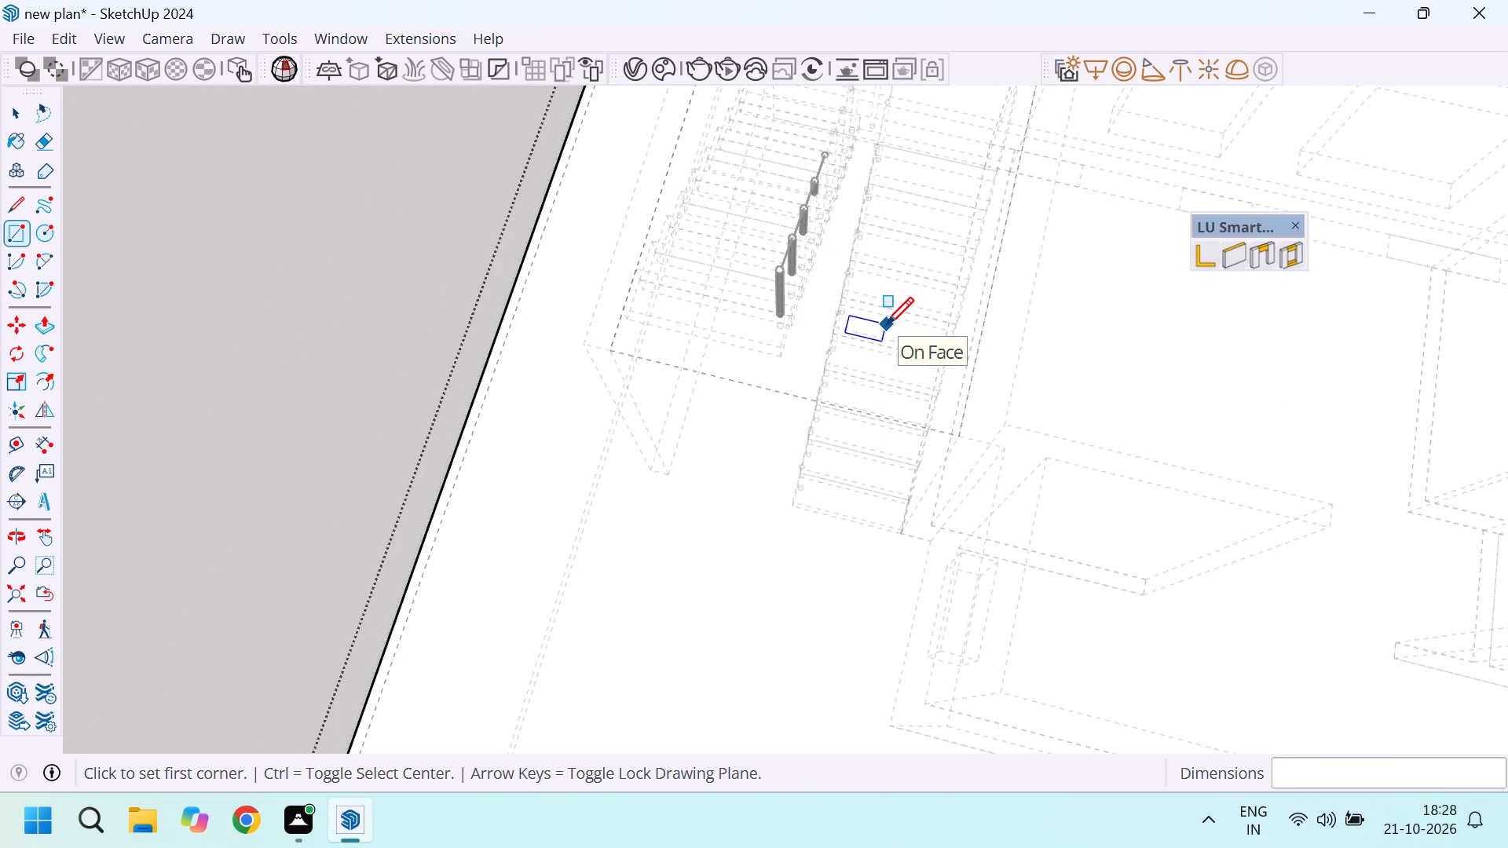
key("k")
scroll(884, 311, "down", 12)
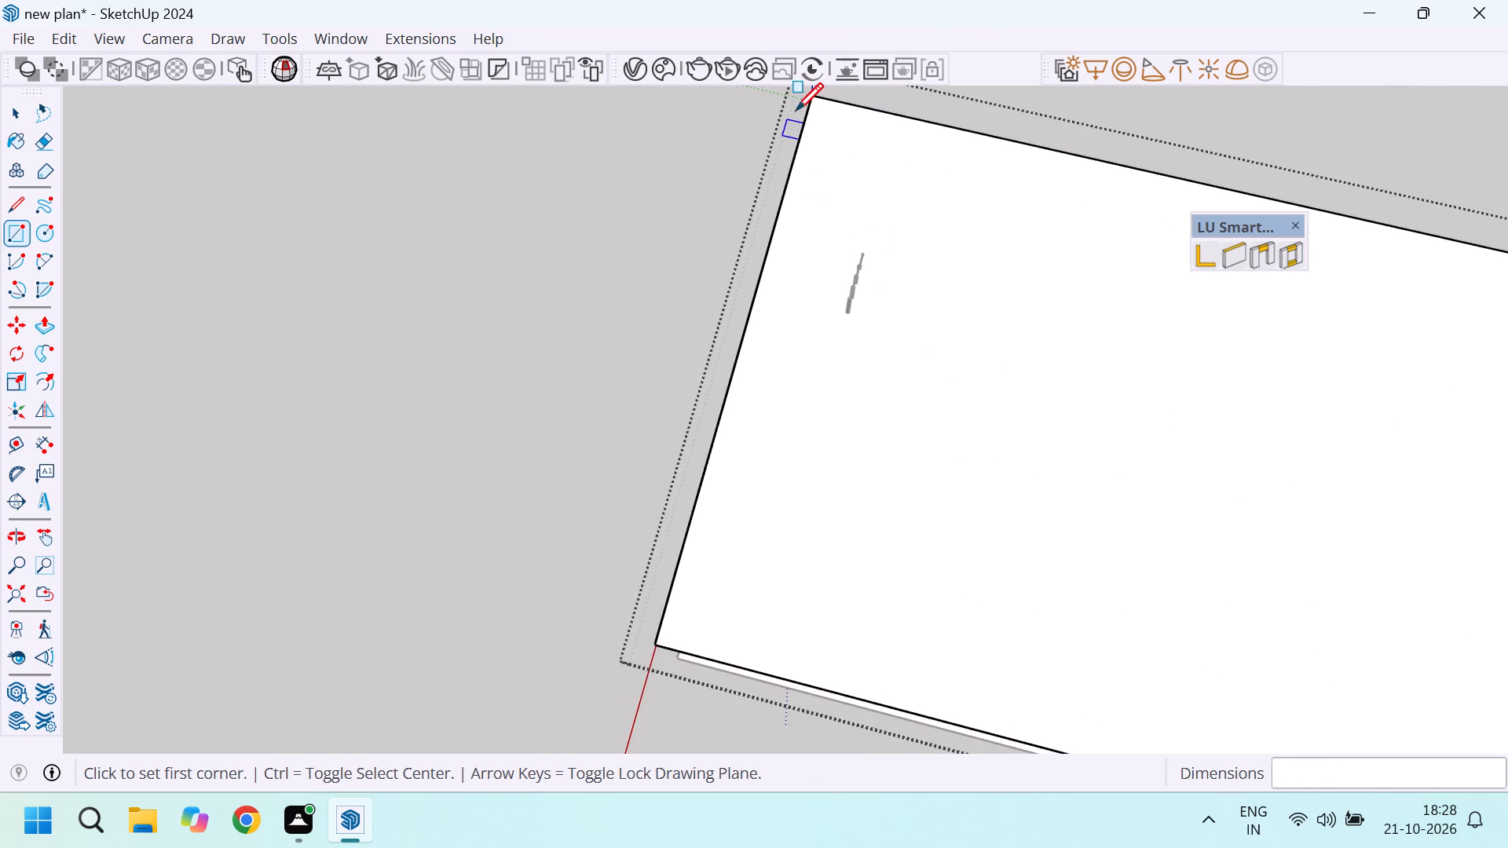
Draw a horizontal rectangle about 13' by 8' 5" on the slab's top face, from its outer corner by the stairs to the stairwell's inner wall corner.
left_click_drag(808, 103, 811, 111)
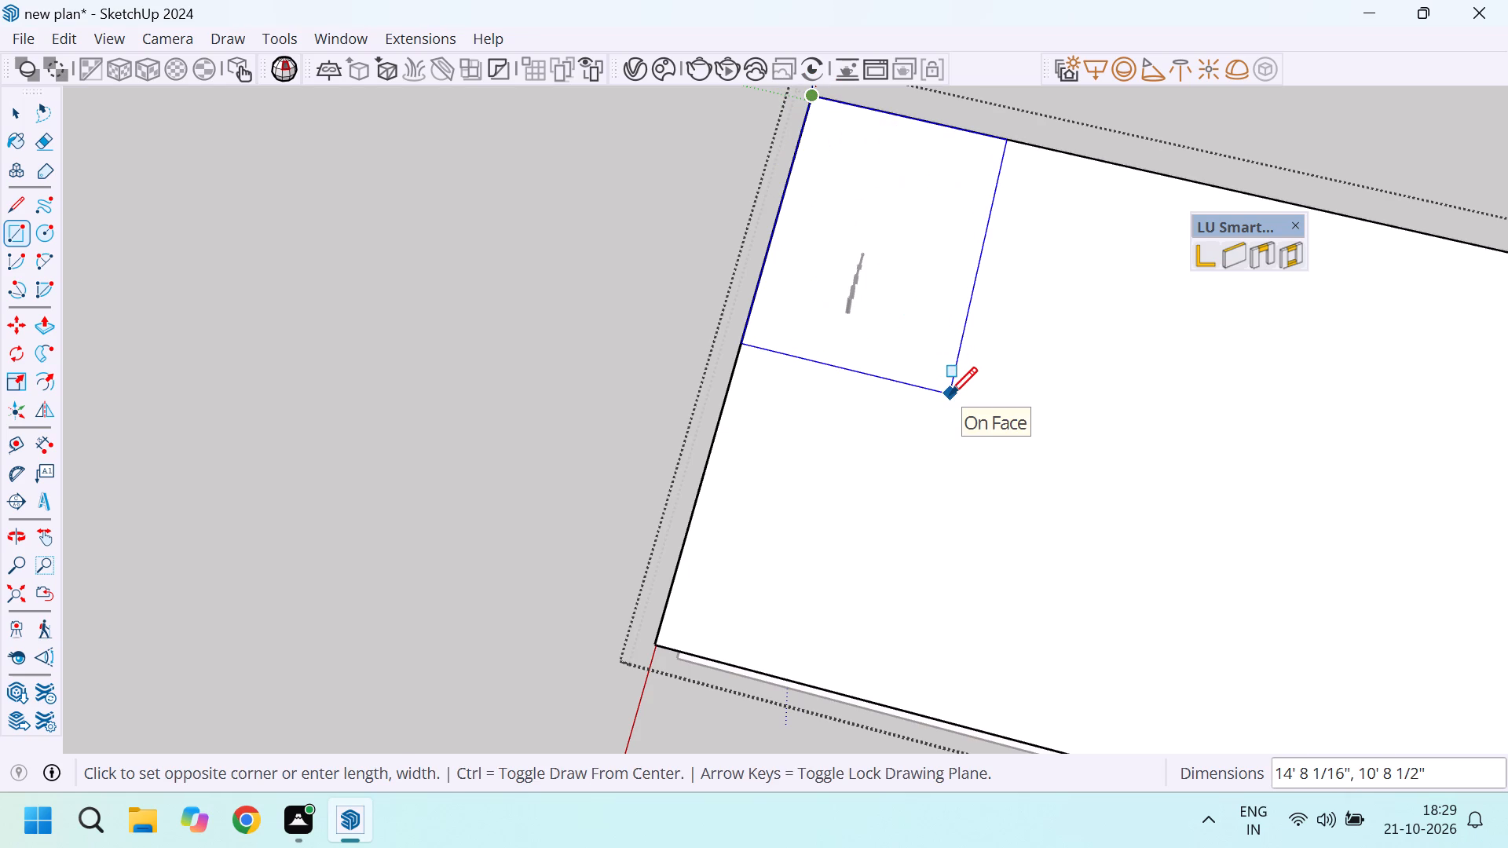
key("k")
scroll(950, 394, "up", 10)
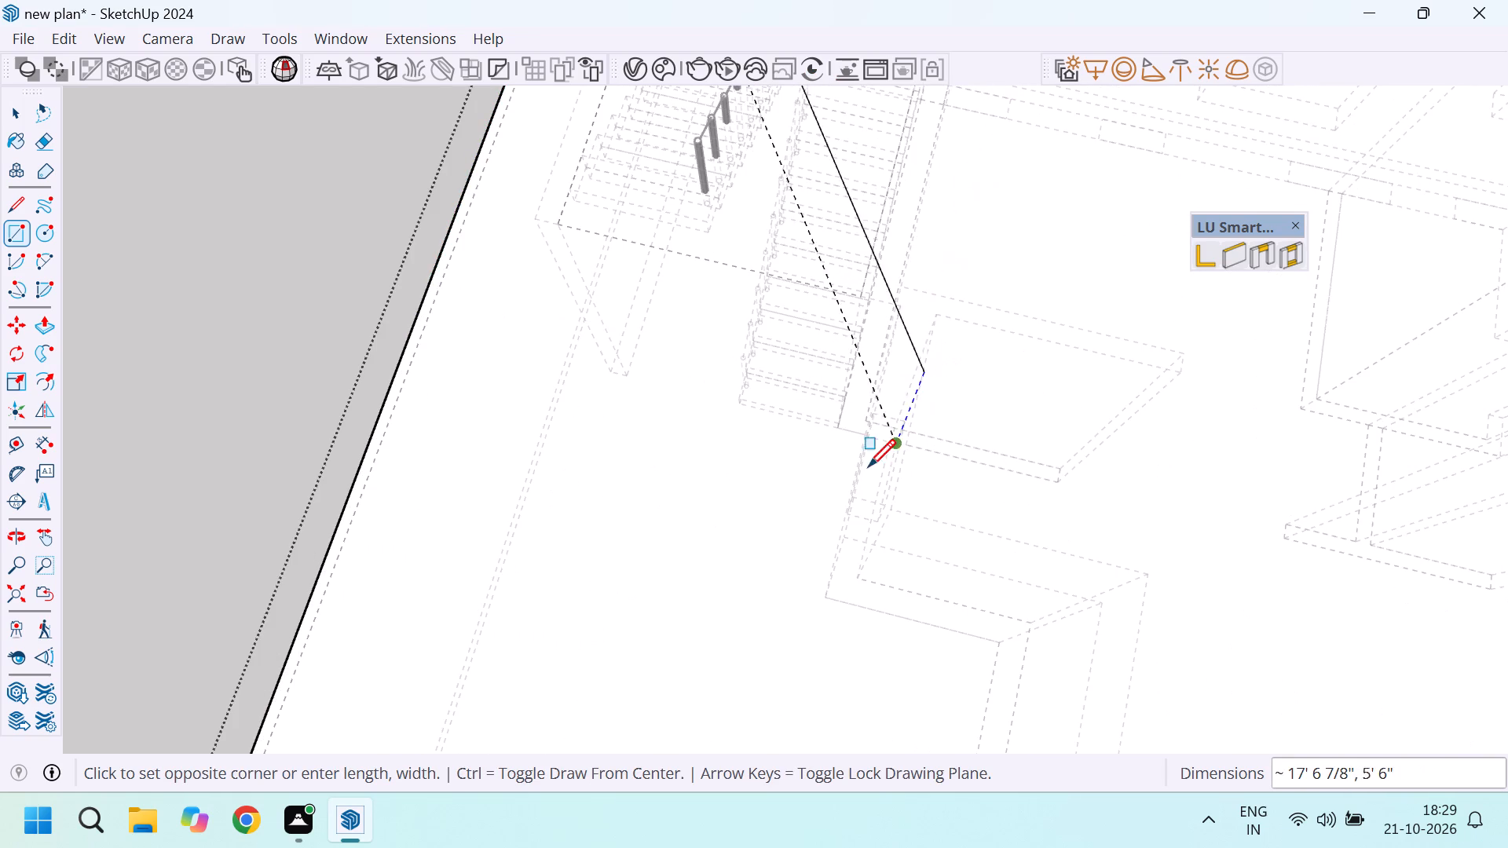
scroll(844, 506, "up", 12)
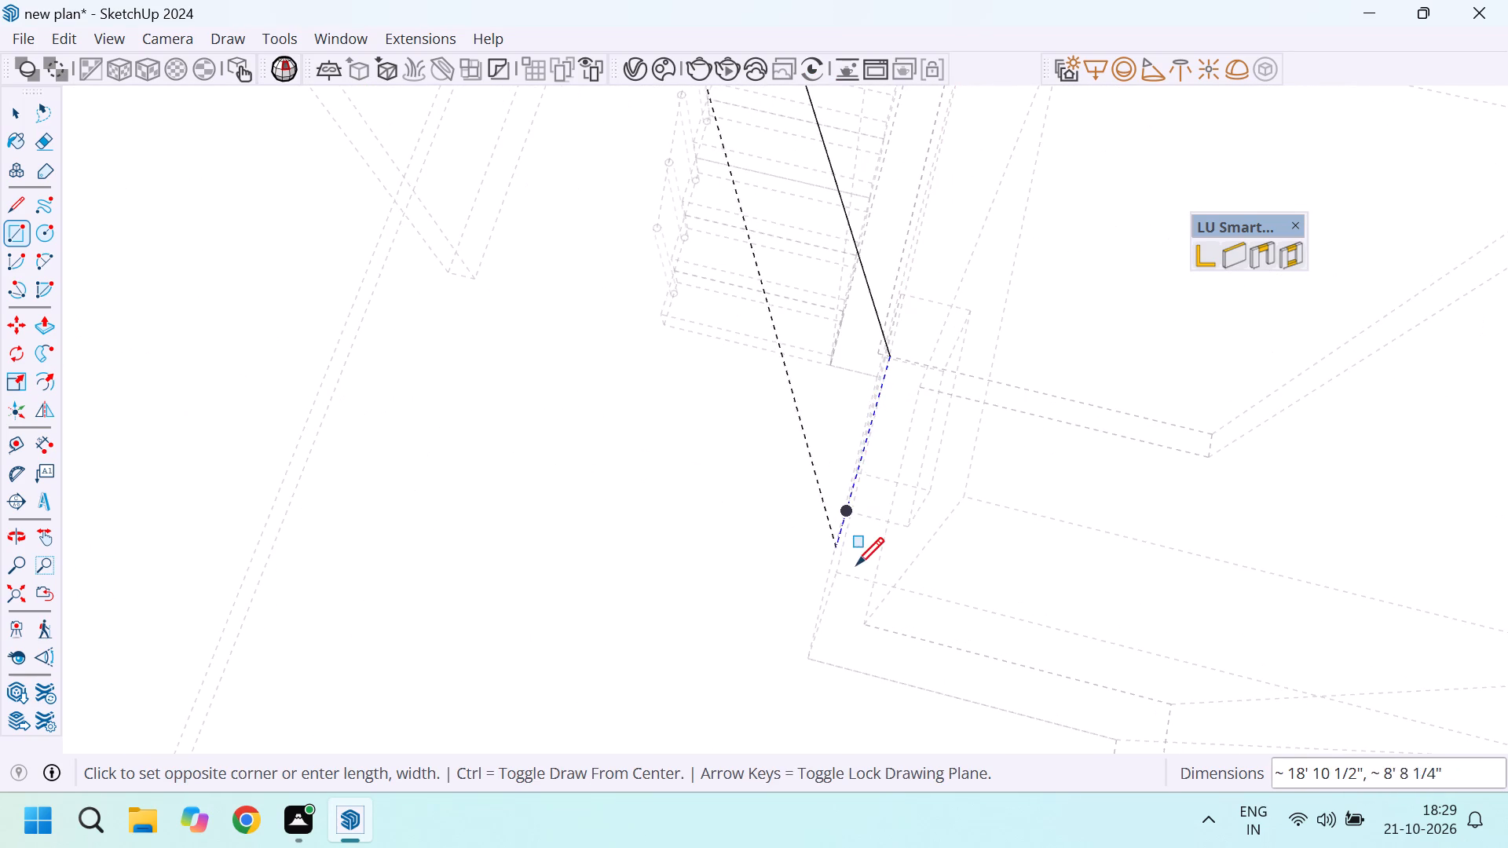
scroll(884, 356, "up", 20)
scroll(884, 356, "up", 4)
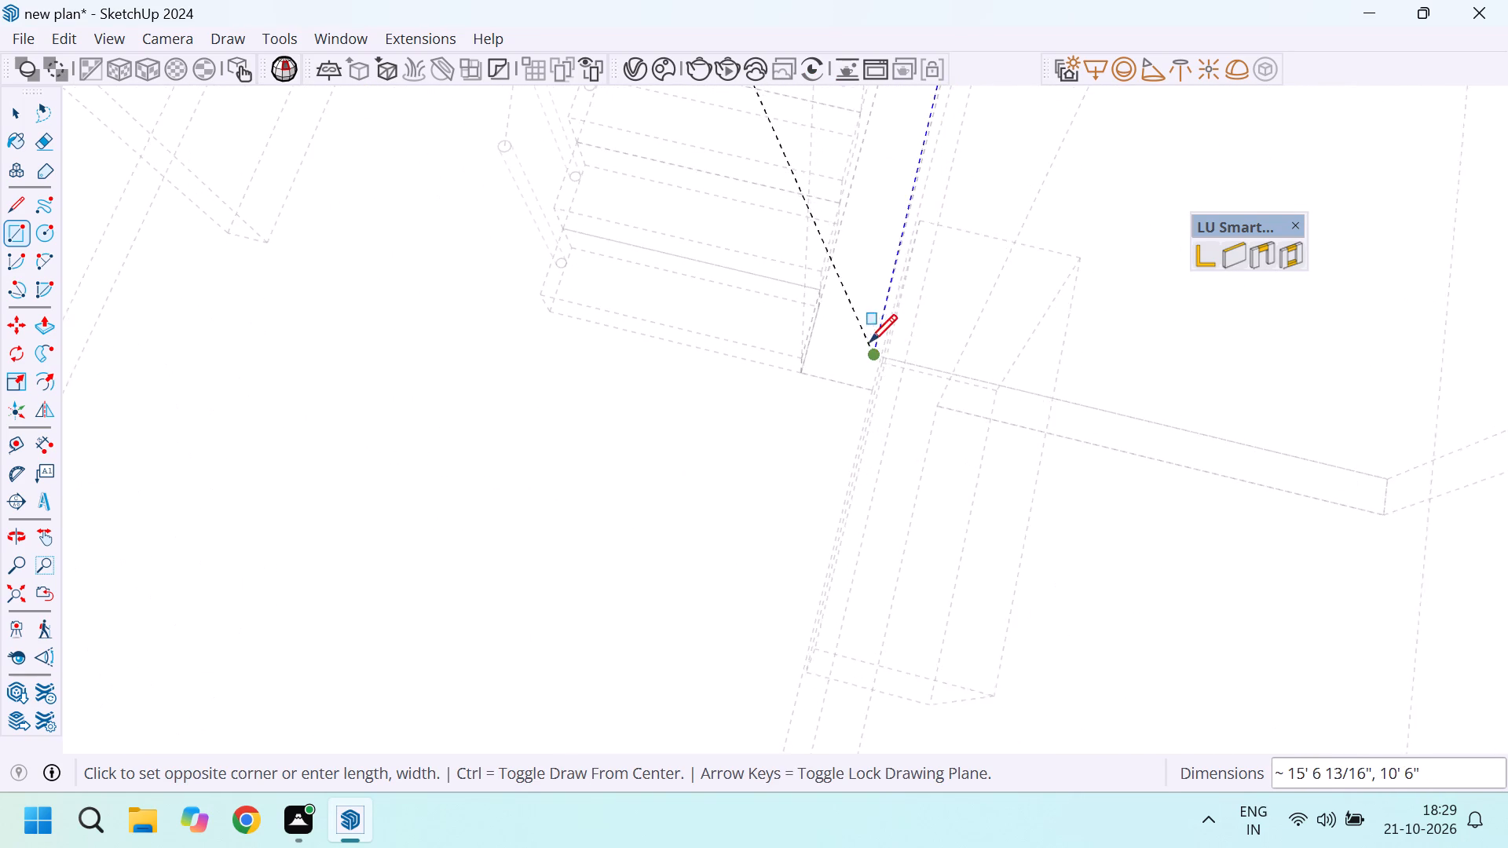
scroll(864, 341, "up", 14)
middle_click_drag(871, 355, 1138, 297)
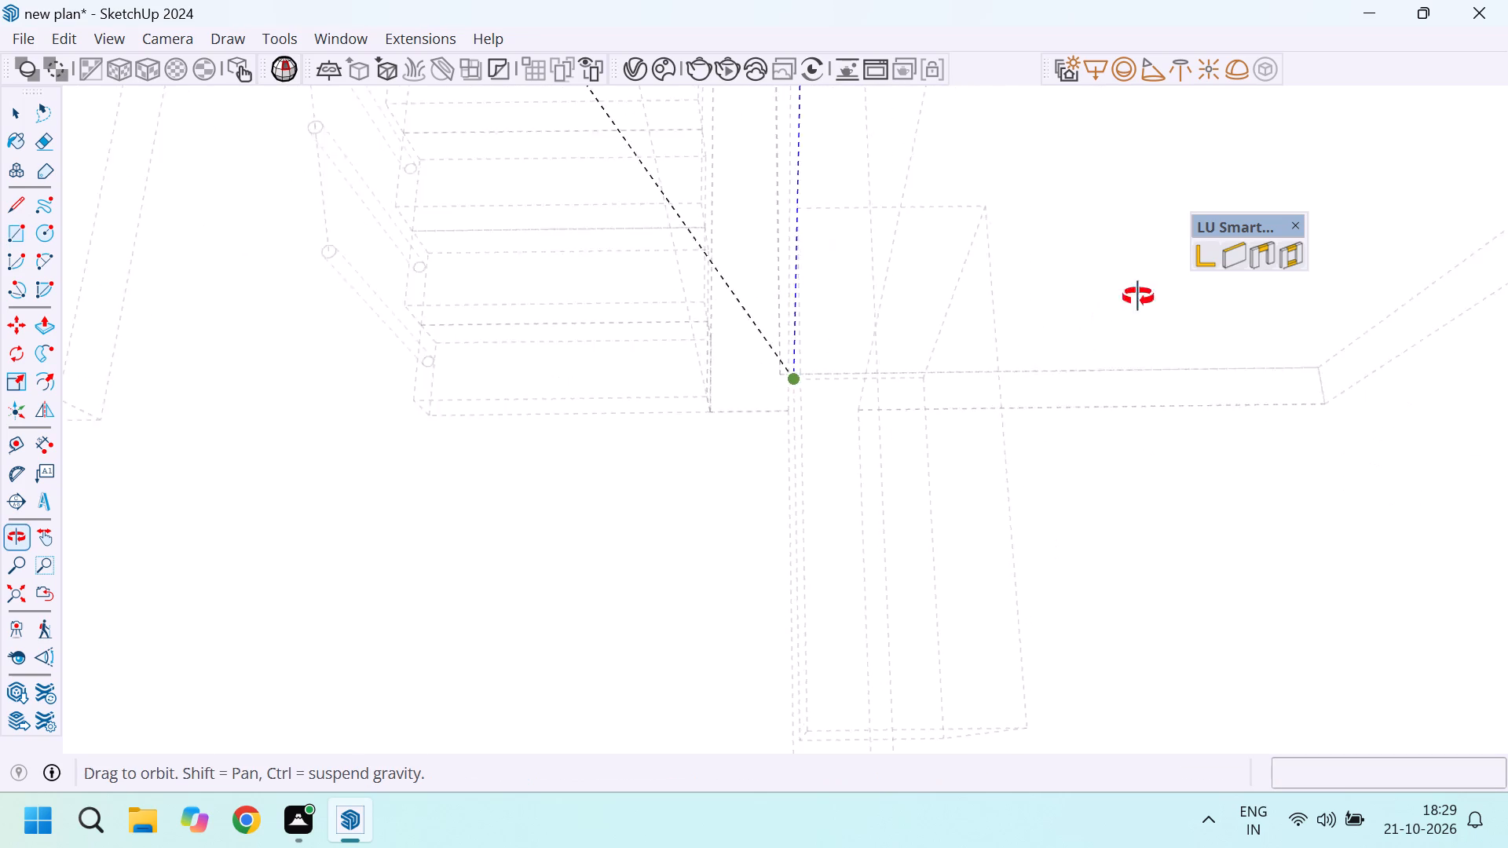
middle_click_drag(1138, 297, 1176, 227)
scroll(693, 328, "down", 20)
scroll(693, 328, "down", 6)
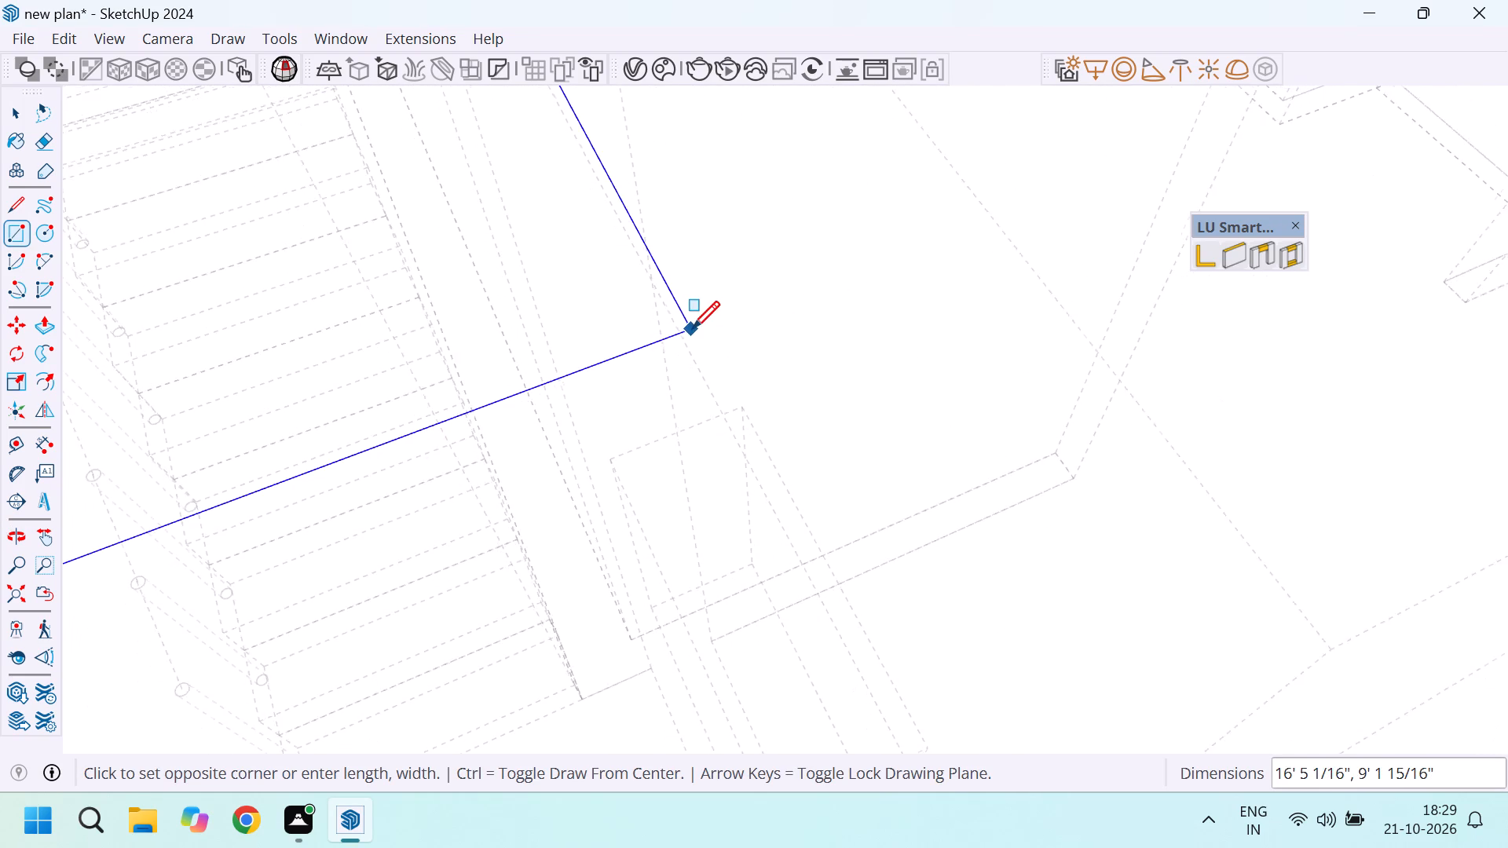
scroll(606, 384, "down", 6)
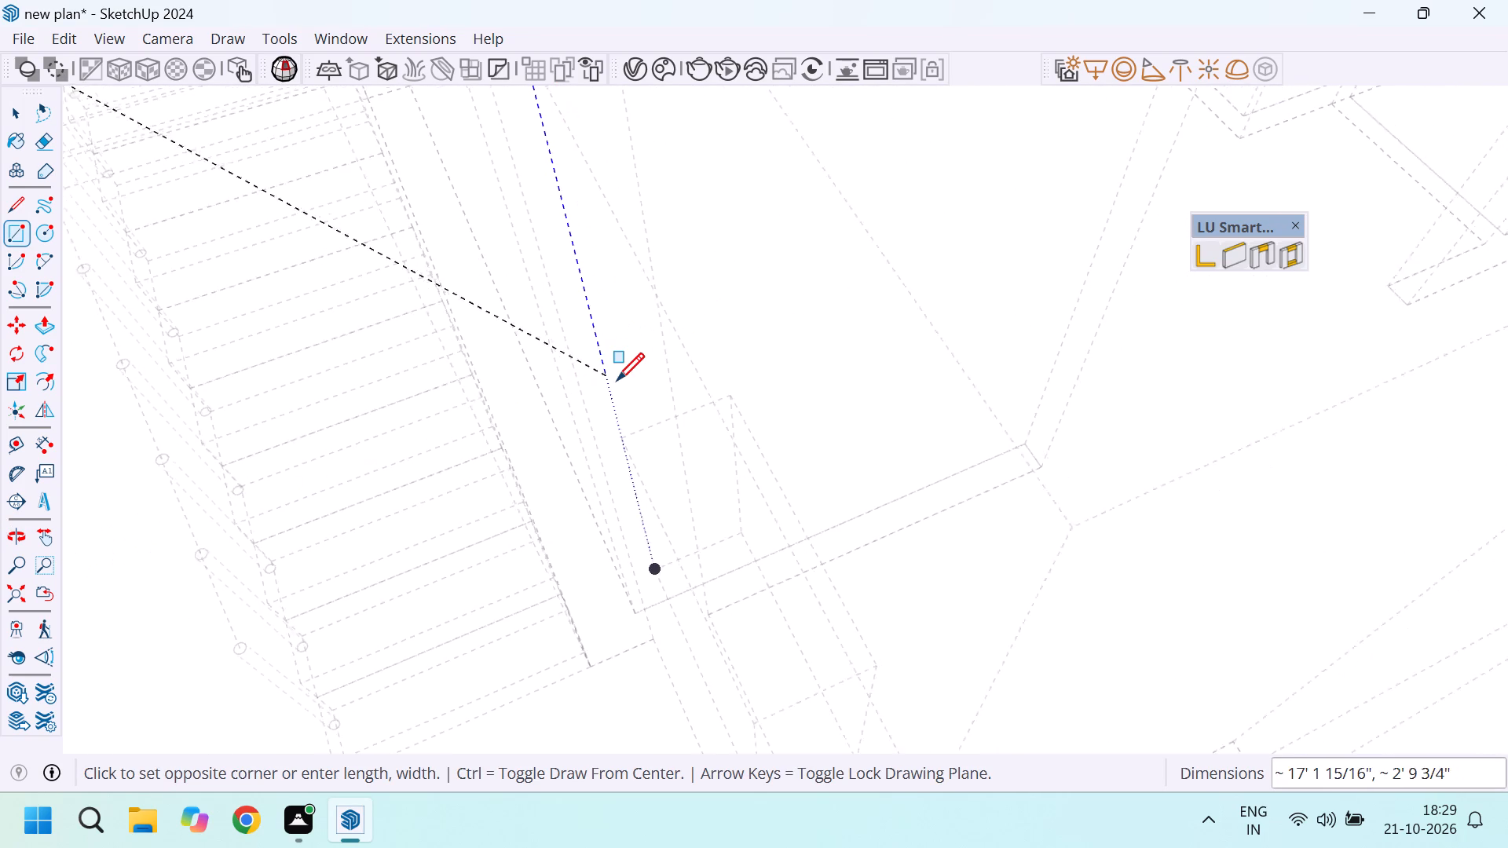
scroll(617, 380, "down", 20)
scroll(617, 380, "down", 10)
scroll(572, 517, "down", 6)
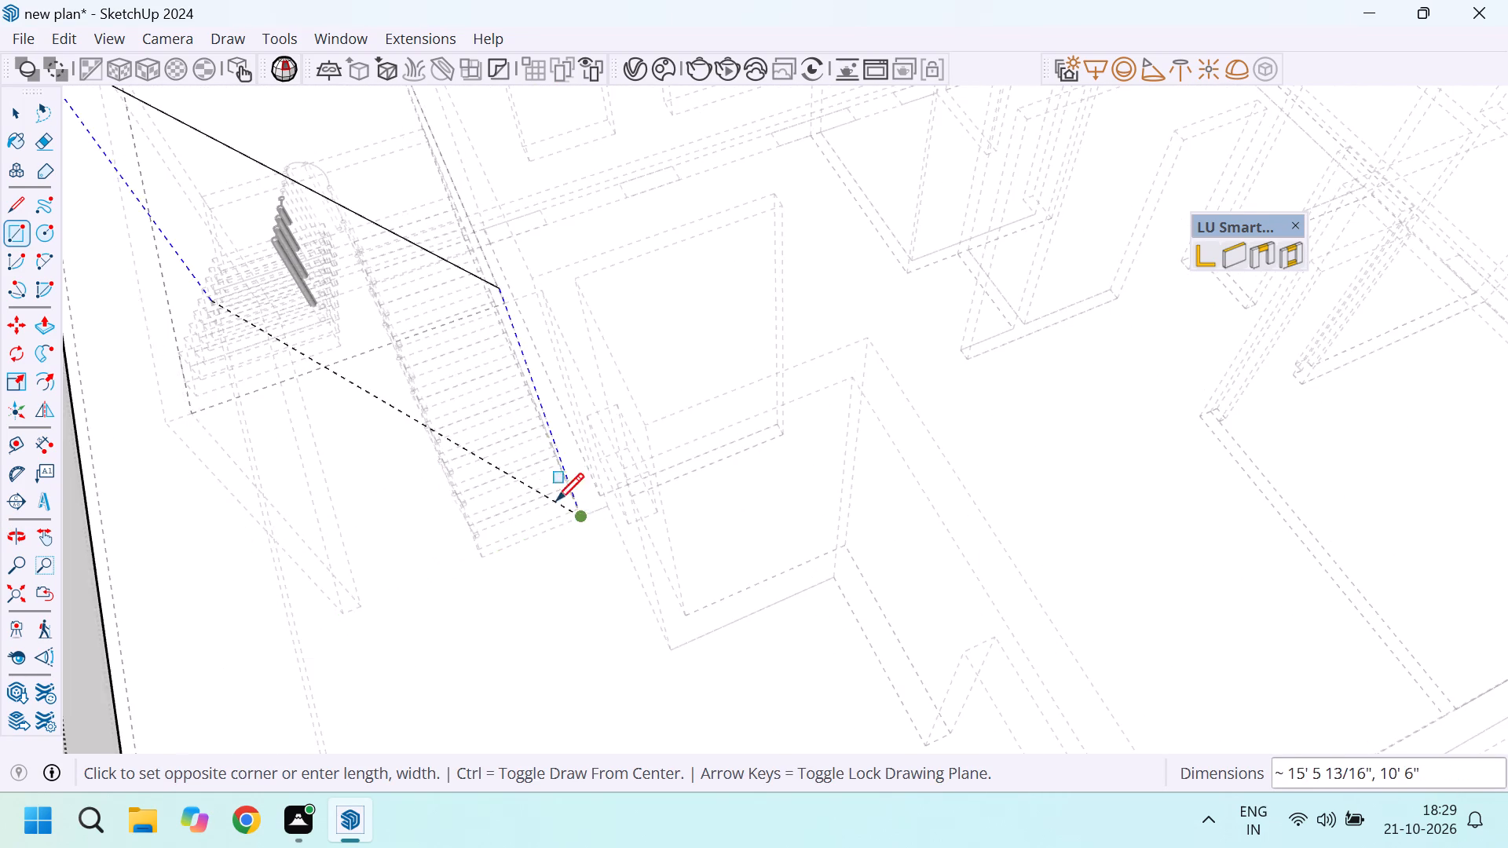
middle_click_drag(440, 489, 861, 262)
scroll(772, 316, "up", 6)
scroll(703, 365, "up", 3)
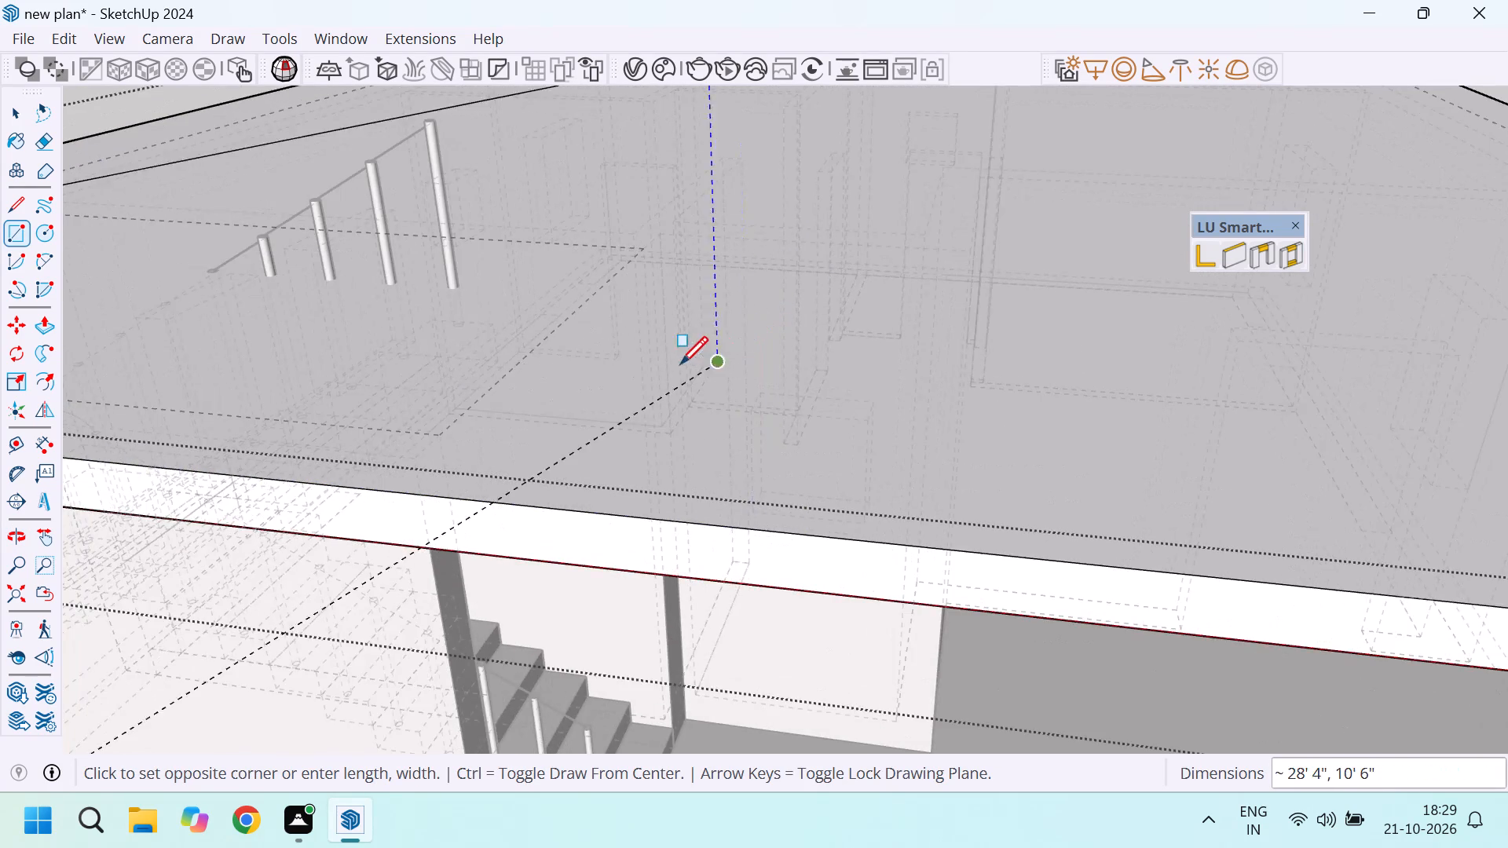
scroll(680, 364, "up", 2)
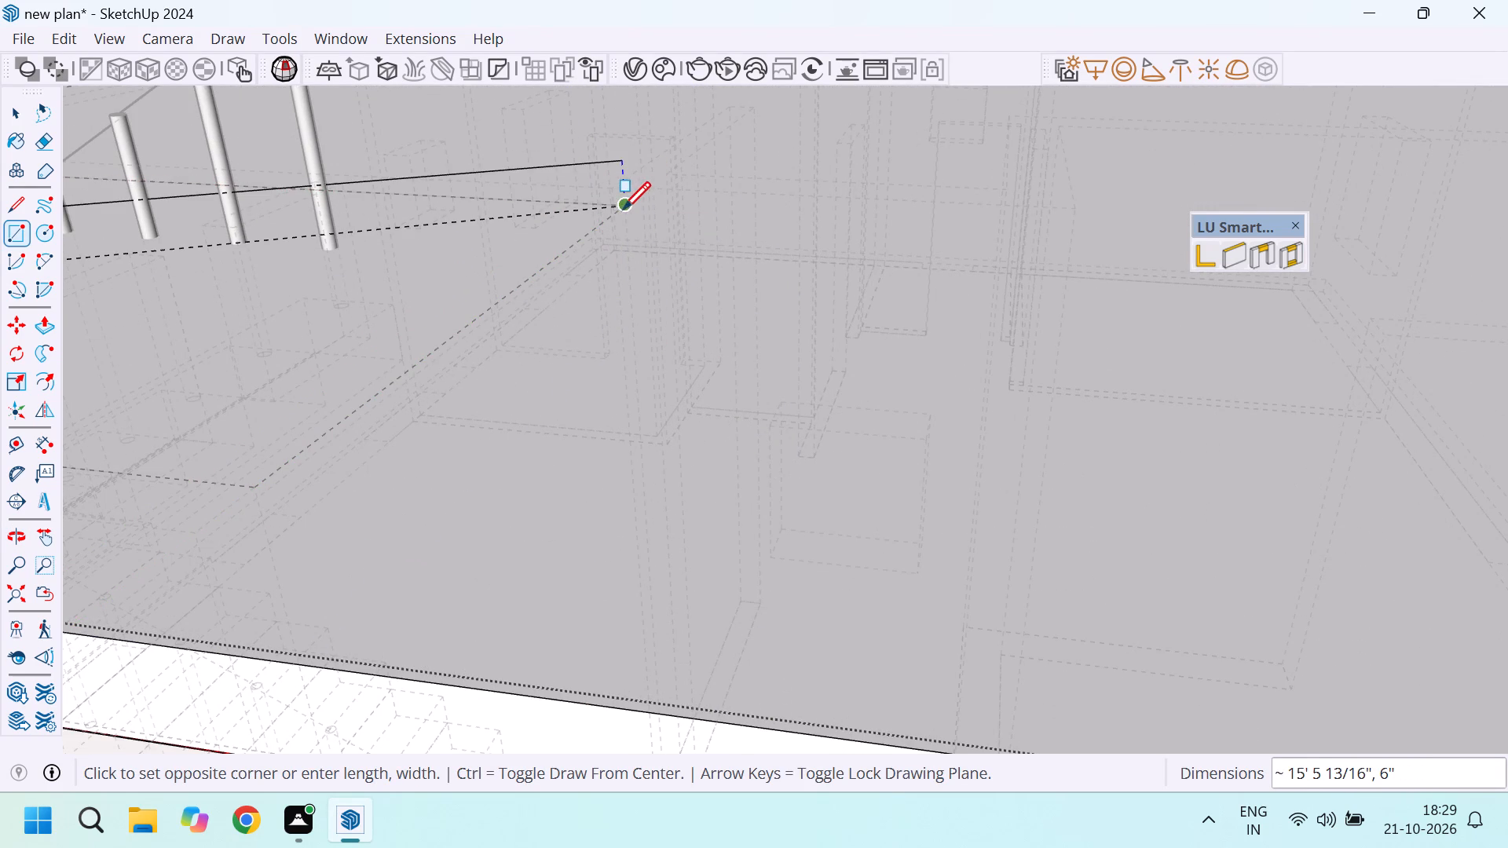
scroll(628, 242, "down", 4)
middle_click_drag(609, 281, 634, 538)
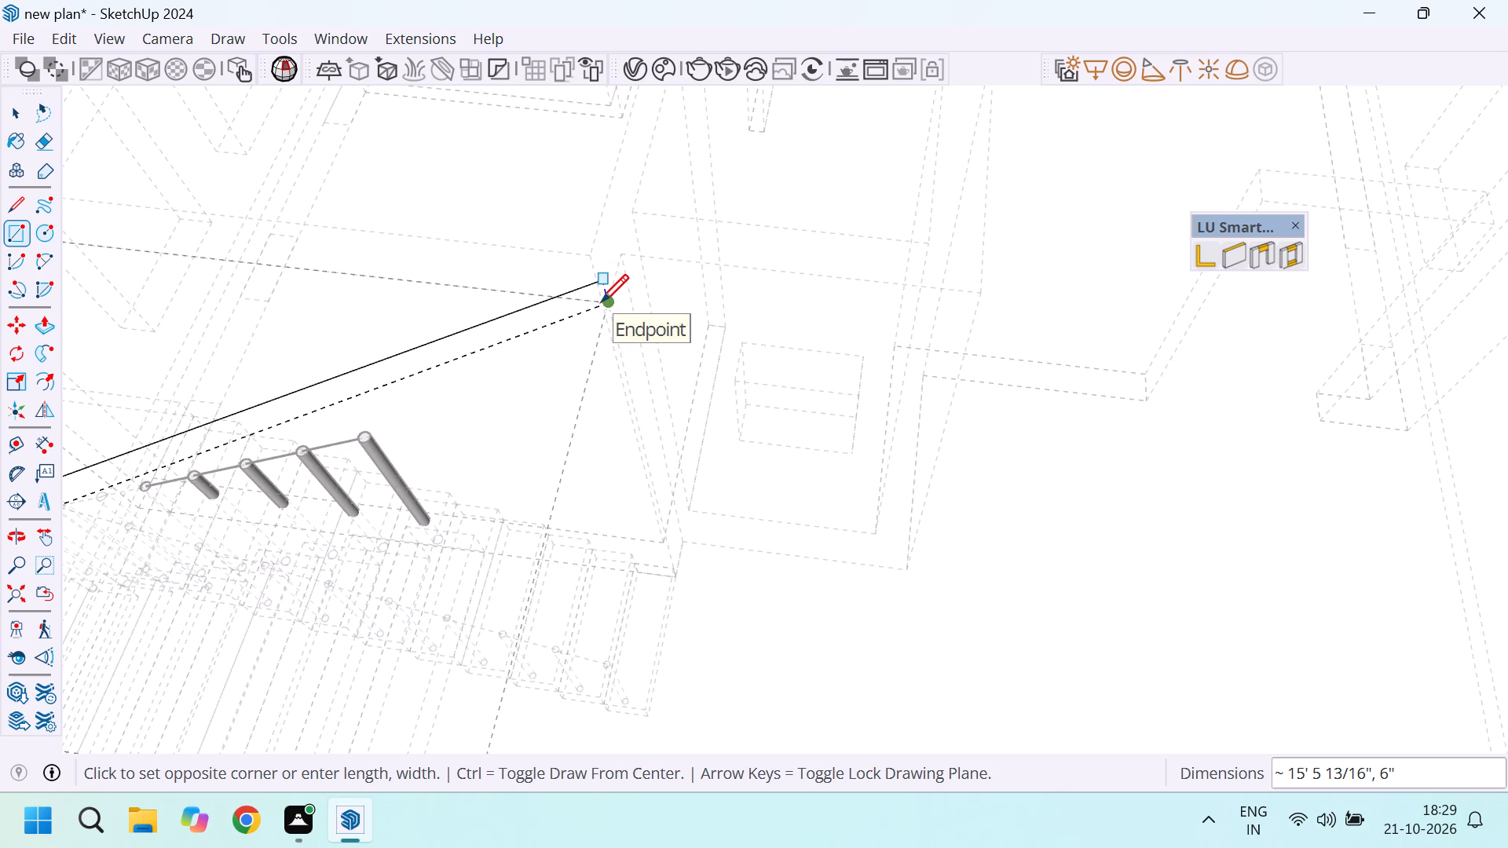
key("Up")
scroll(602, 311, "up", 6)
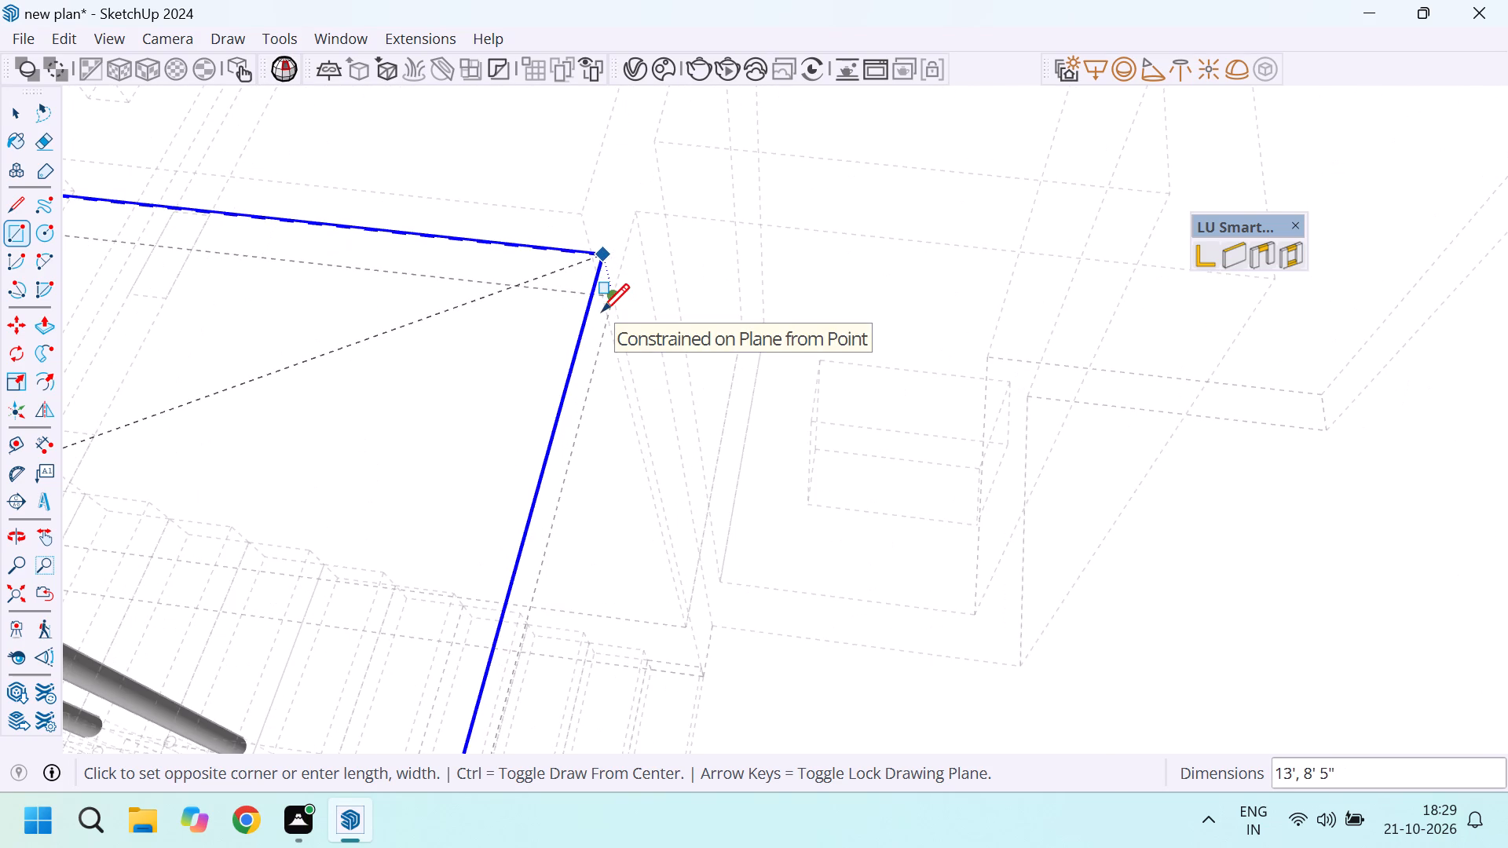
left_click(602, 311)
scroll(763, 253, "down", 20)
scroll(763, 253, "down", 8)
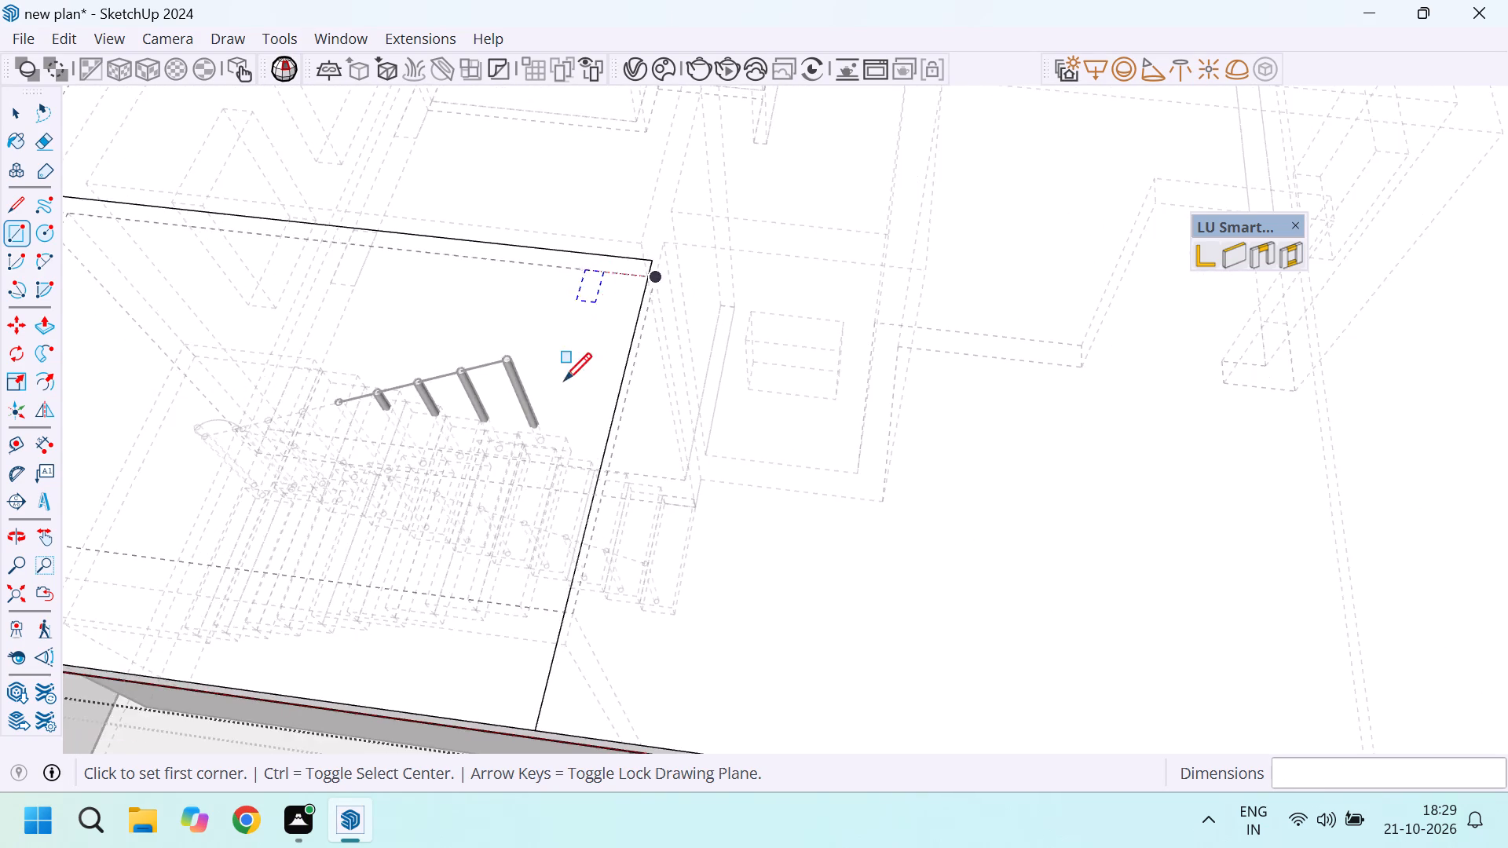
scroll(557, 393, "down", 7)
key("k")
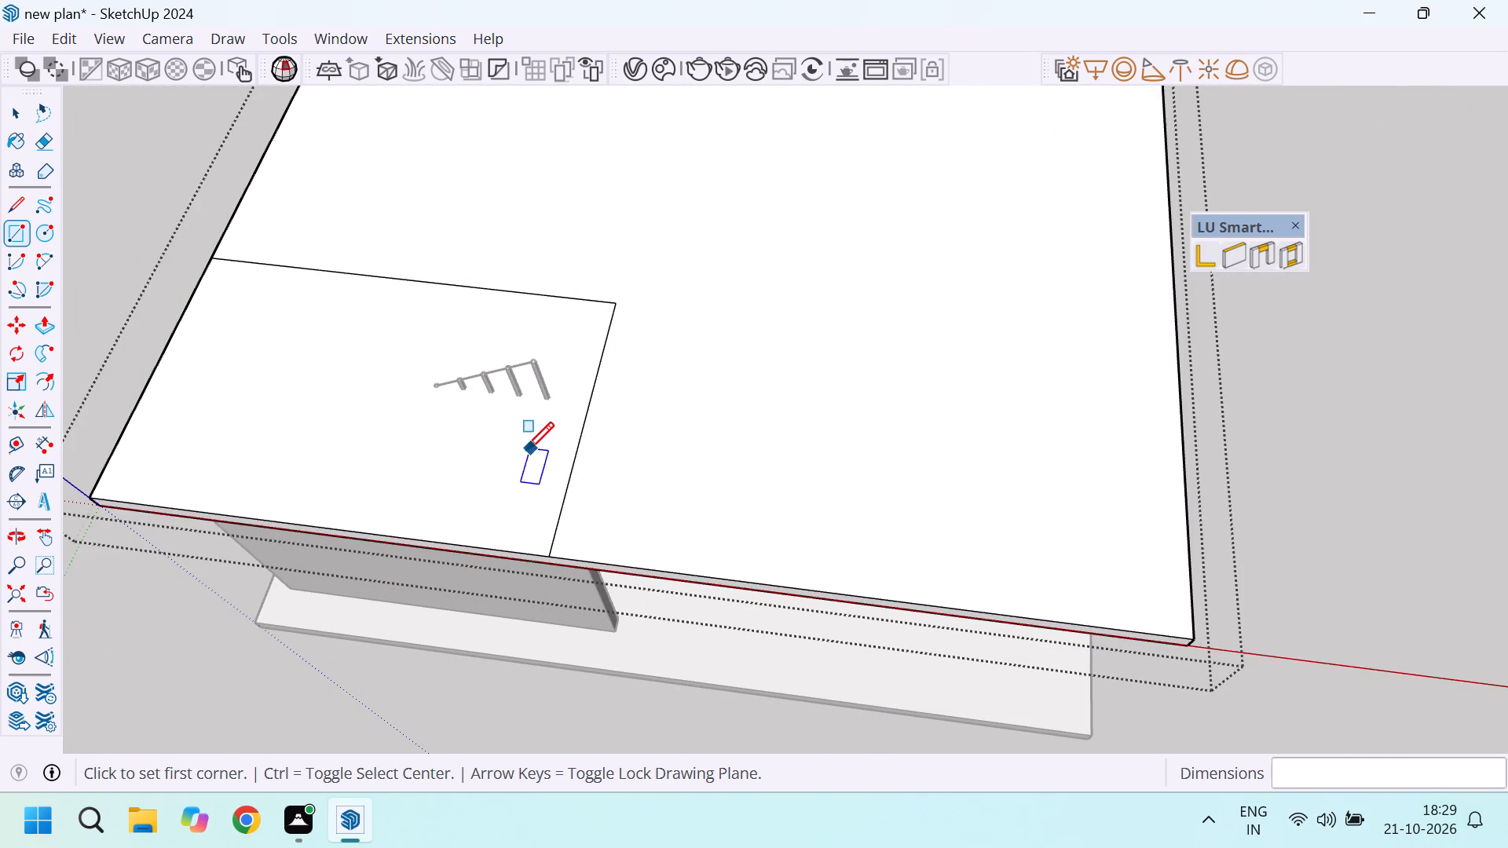
Push/Pull the rectangle over the stairs down through the slab's full thickness.
middle_click_drag(525, 449, 409, 174)
scroll(445, 247, "up", 5)
scroll(540, 342, "up", 1)
middle_click_drag(534, 344, 435, 426)
key("p")
left_click(509, 273)
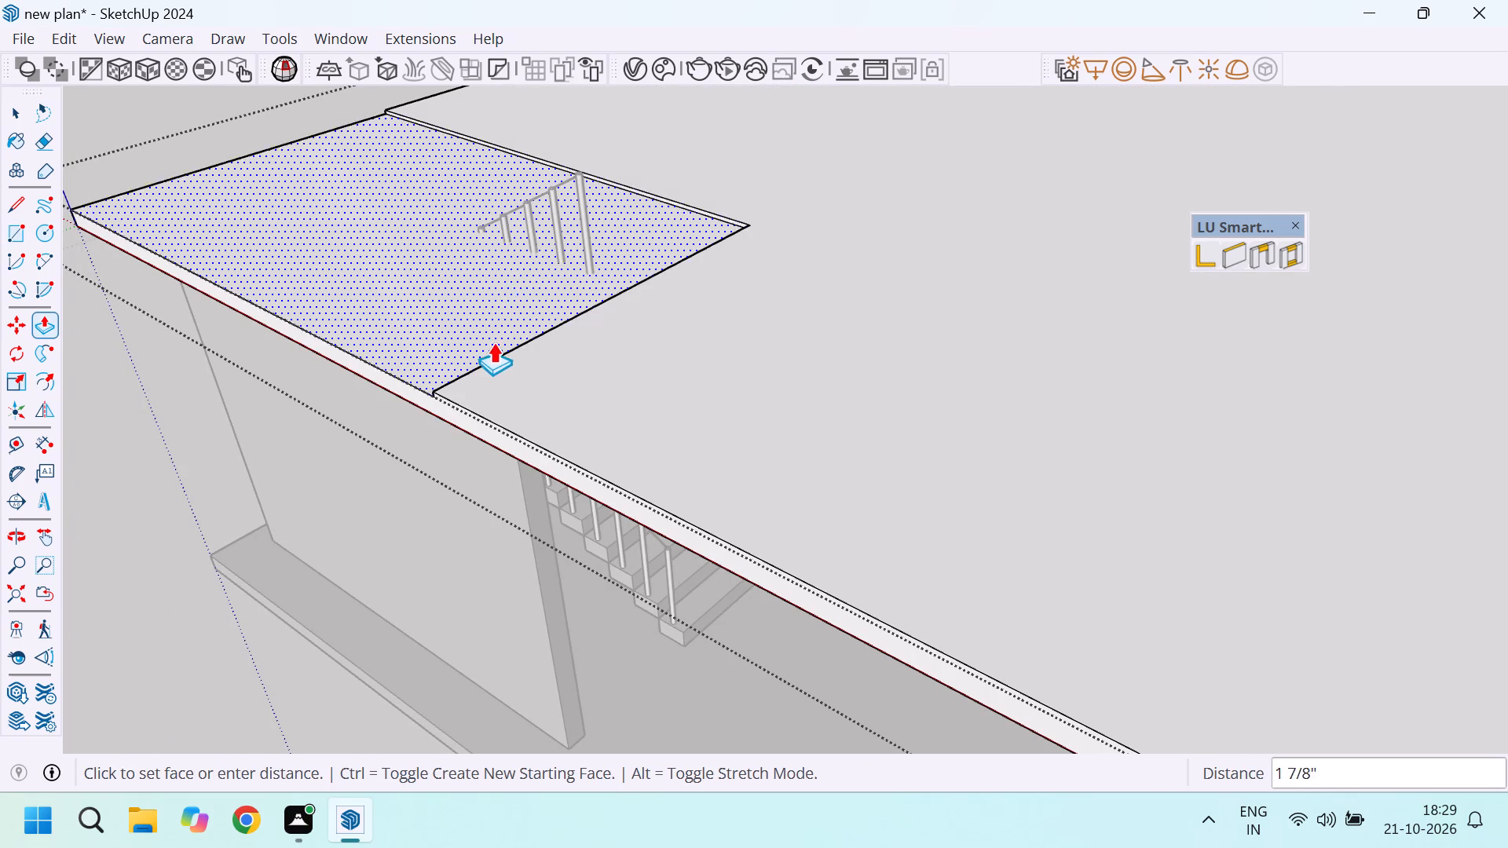
scroll(438, 457, "up", 3)
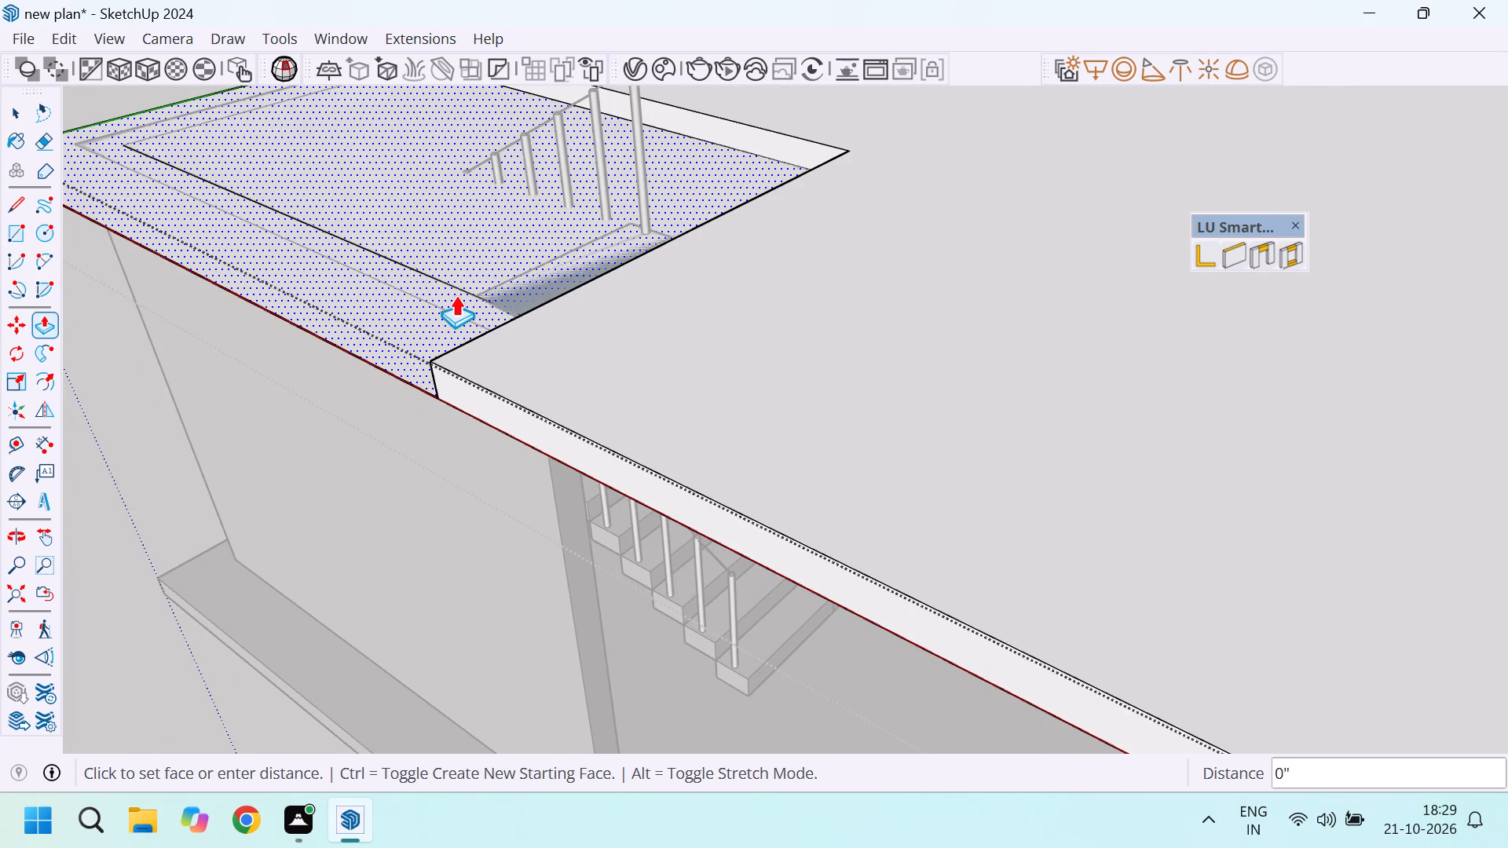
left_click(455, 305)
scroll(533, 275, "down", 5)
middle_click_drag(603, 260, 554, 321)
Delete the leftover face covering the stair opening inside the slab group.
key("space")
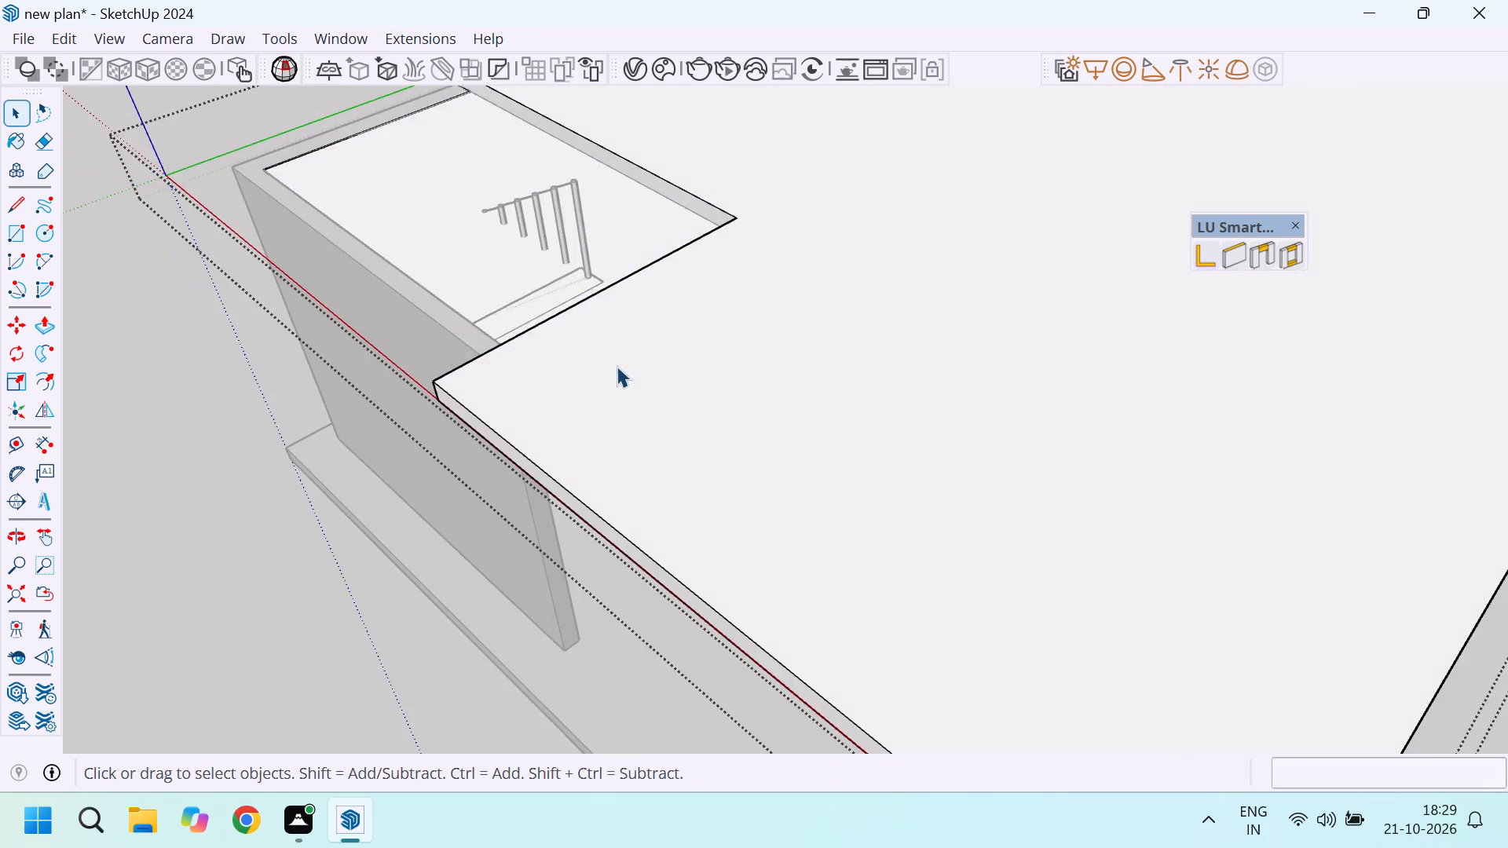
scroll(613, 375, "down", 5)
left_click(246, 450)
scroll(529, 267, "up", 4)
left_click(505, 271)
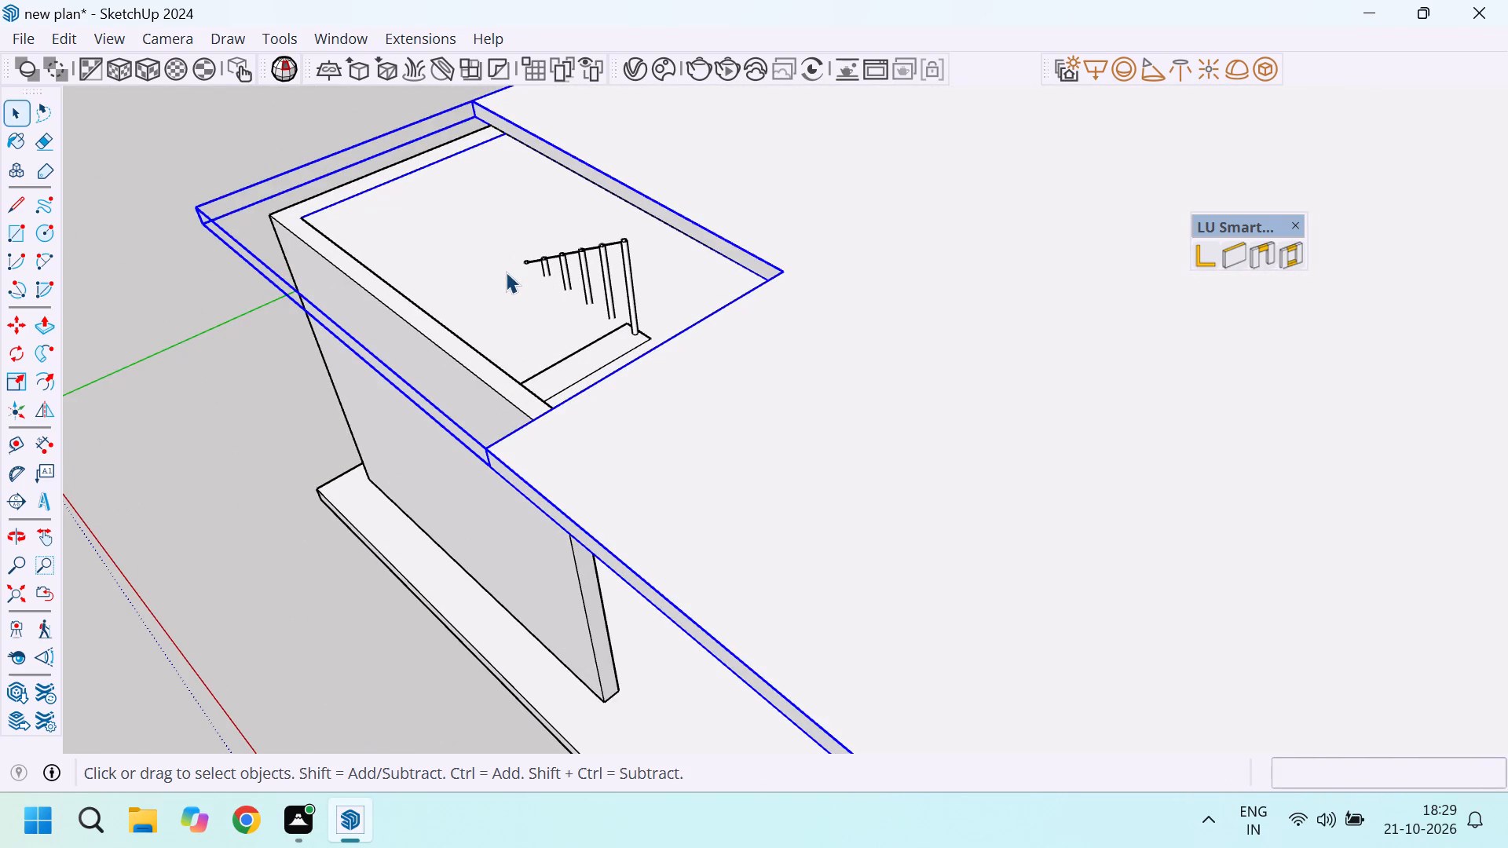
double_click(506, 272)
left_click(497, 258)
key("Delete")
scroll(497, 258, "down", 3)
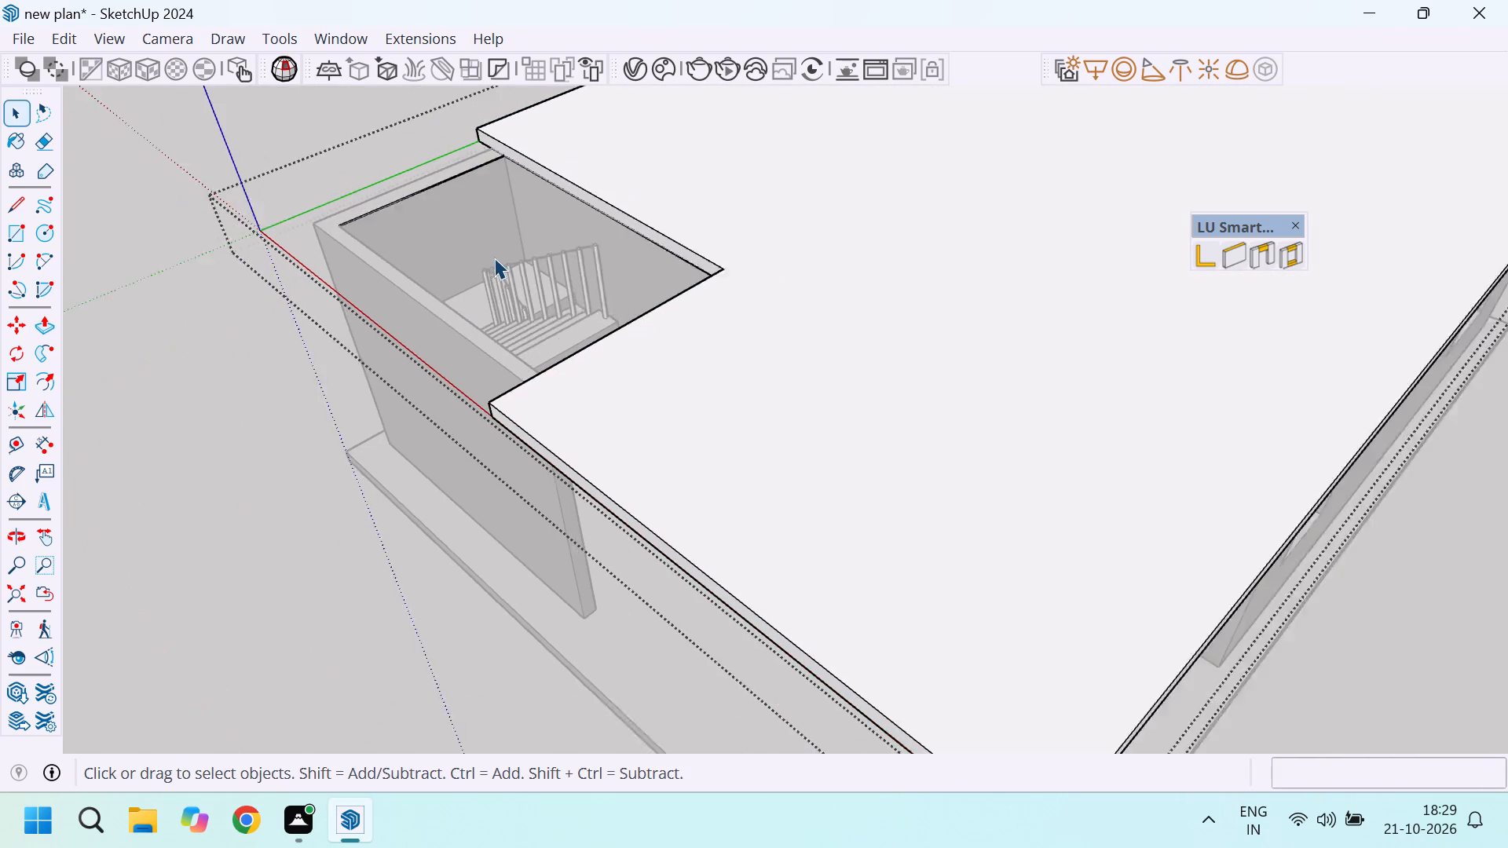
Inspect the stair opening, surrounding walls and staircase from several angles, and close the slab group.
middle_click_drag(582, 258, 380, 388)
scroll(651, 243, "down", 6)
scroll(583, 206, "up", 5)
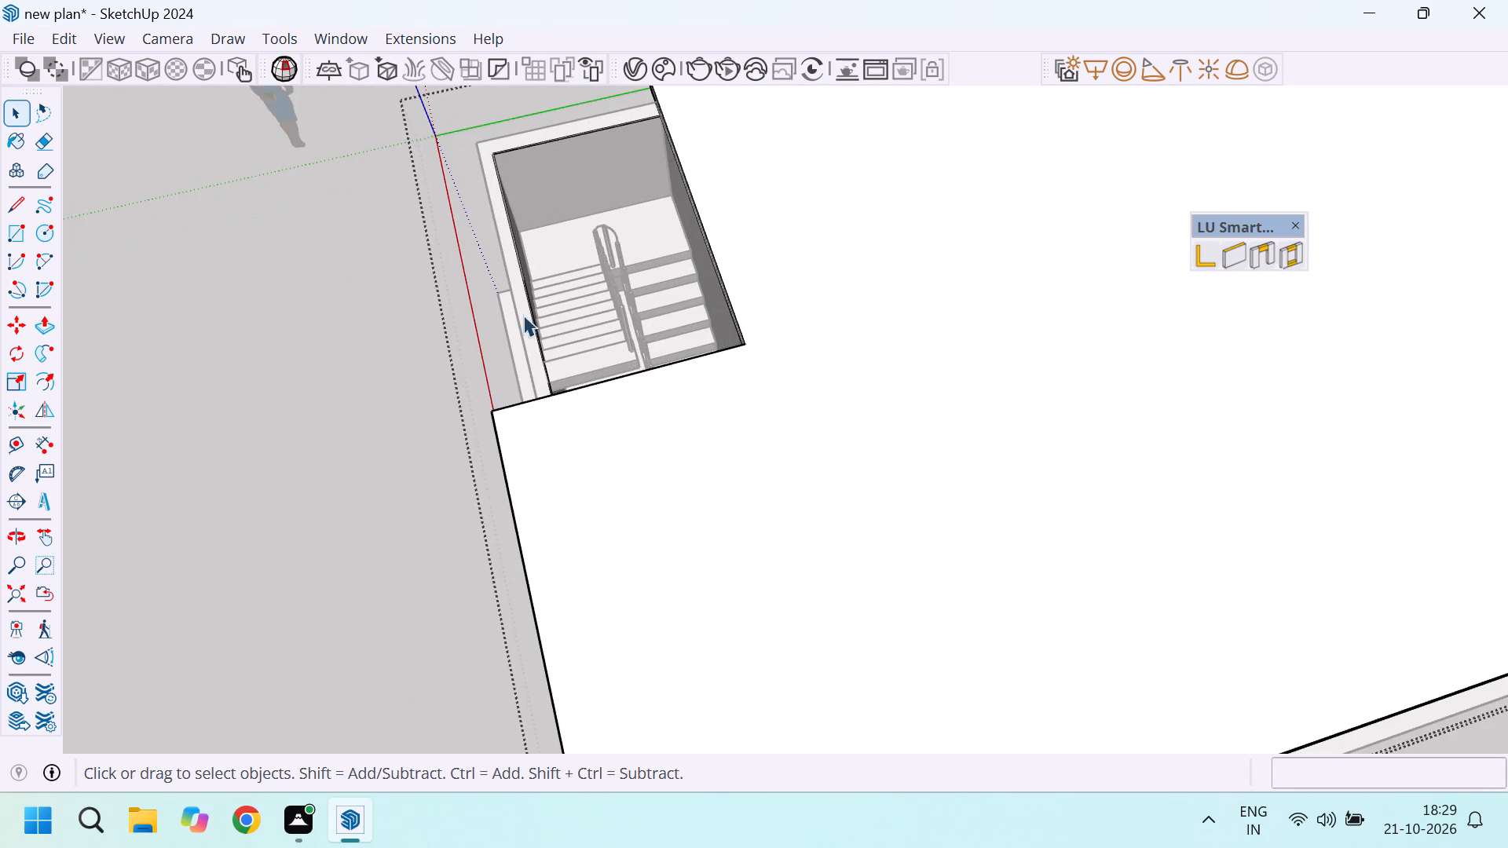
middle_click_drag(456, 419, 699, 342)
scroll(710, 363, "down", 3)
scroll(562, 417, "up", 4)
scroll(732, 454, "up", 3)
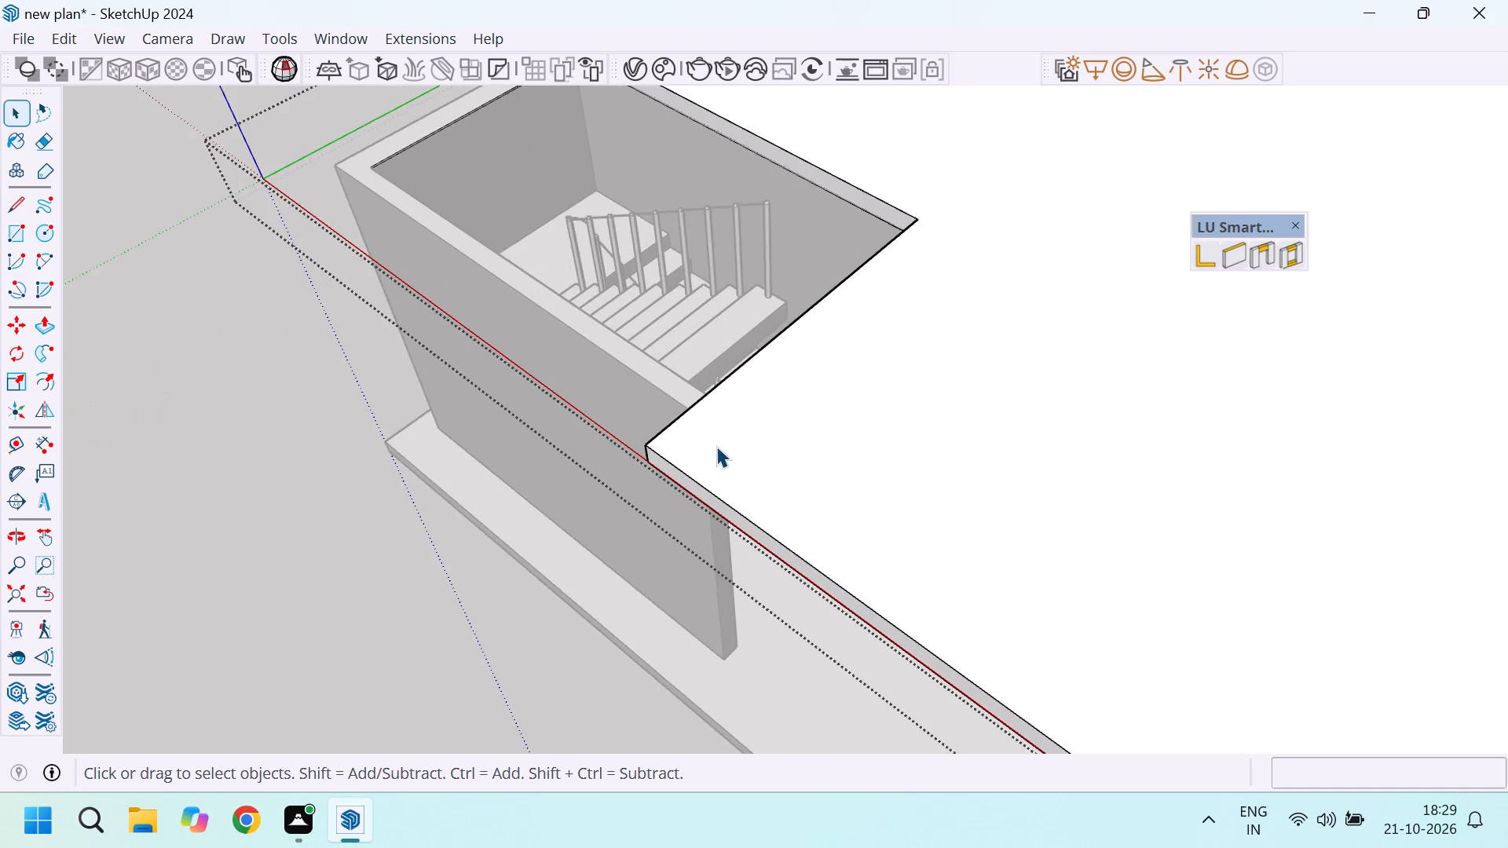
scroll(640, 438, "down", 5)
middle_click_drag(658, 431, 1027, 431)
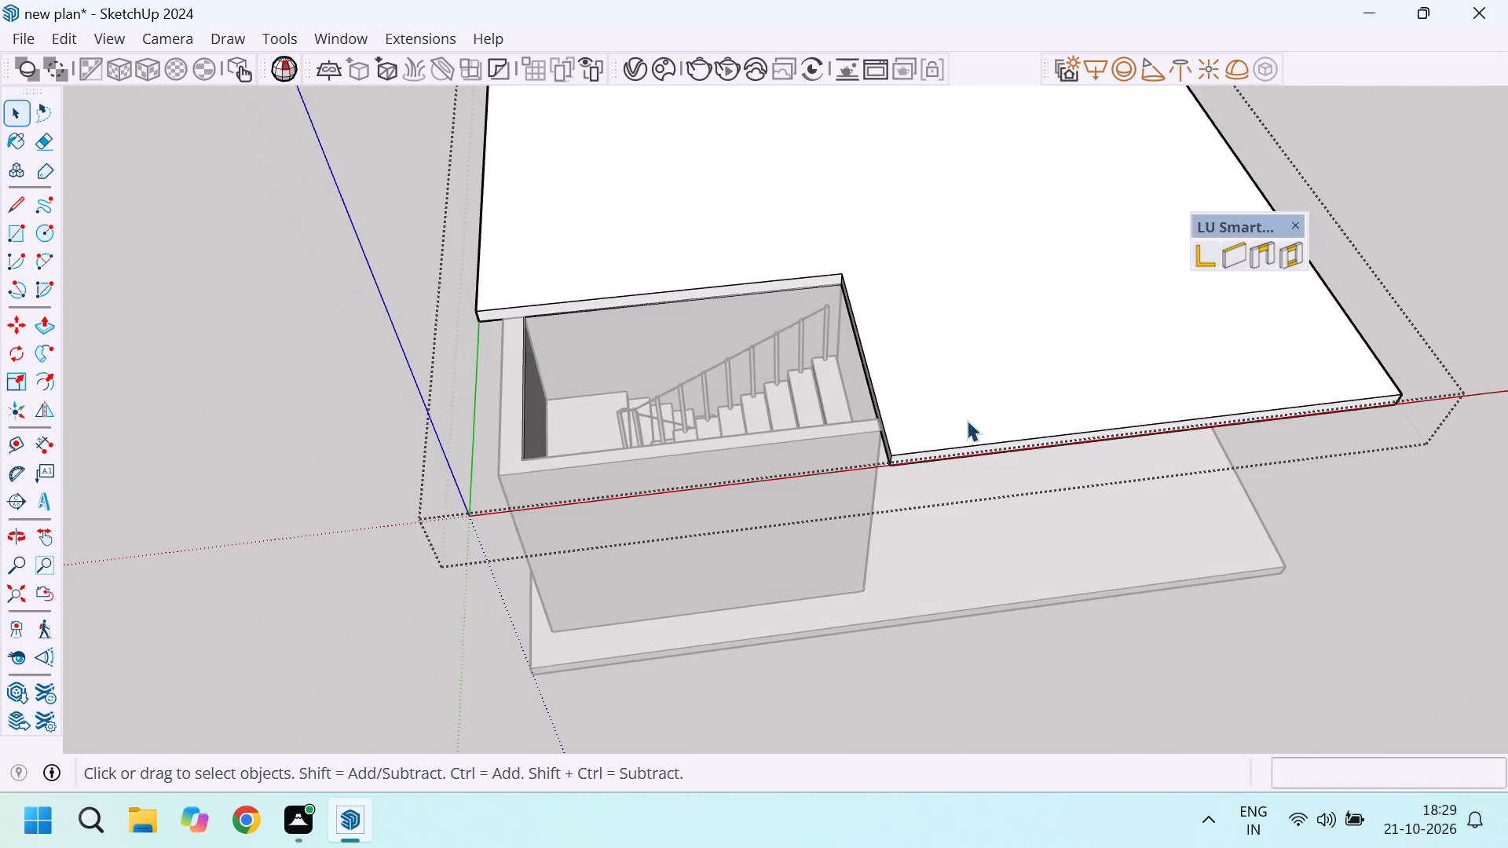
scroll(863, 455, "up", 6)
scroll(927, 446, "down", 4)
scroll(705, 444, "up", 2)
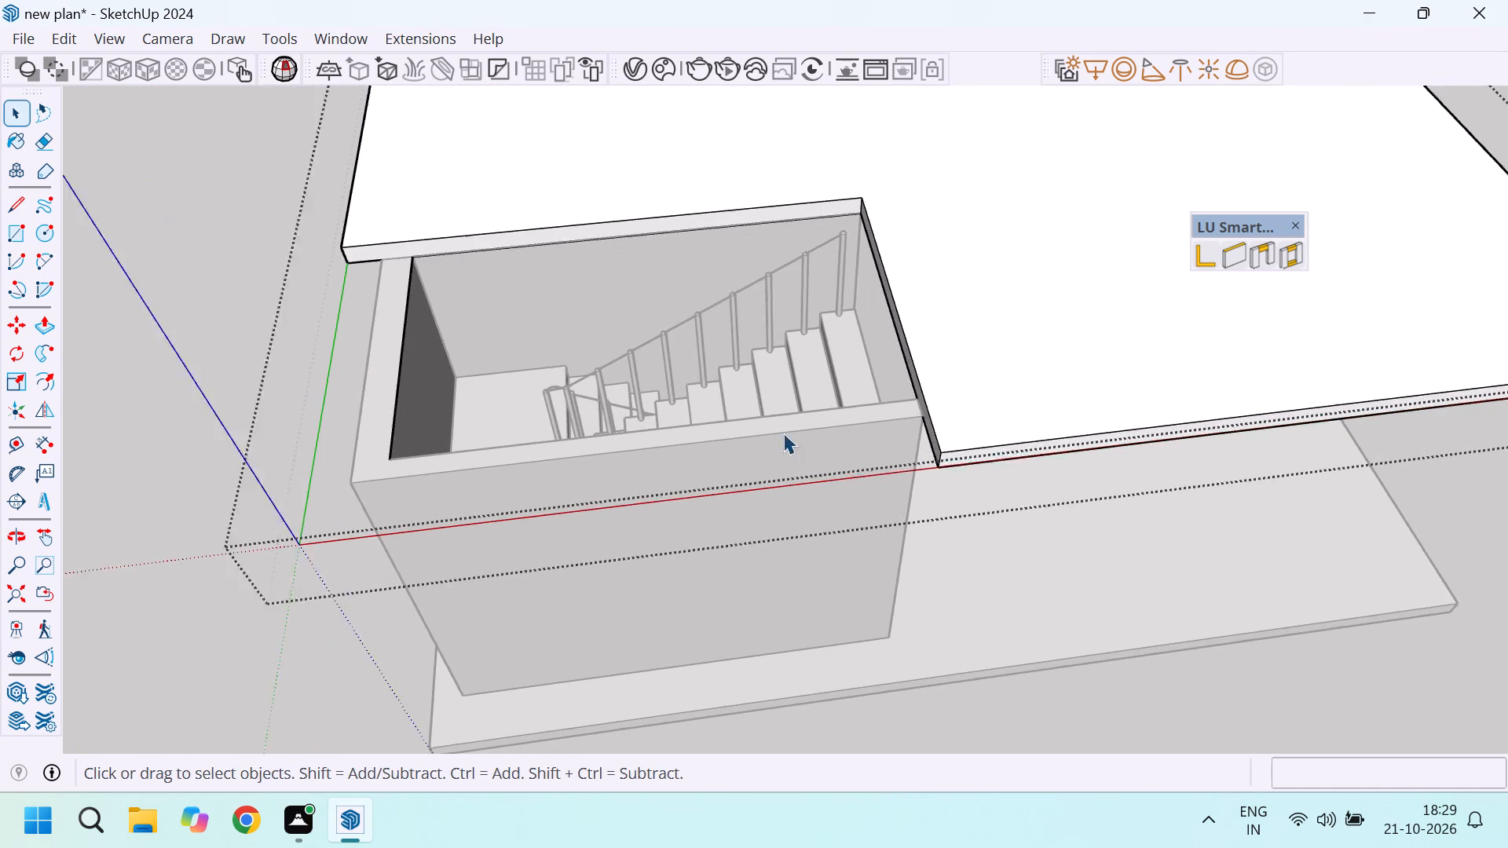
middle_click_drag(915, 437, 1114, 422)
scroll(996, 385, "down", 3)
scroll(1091, 387, "down", 4)
left_click(1196, 591)
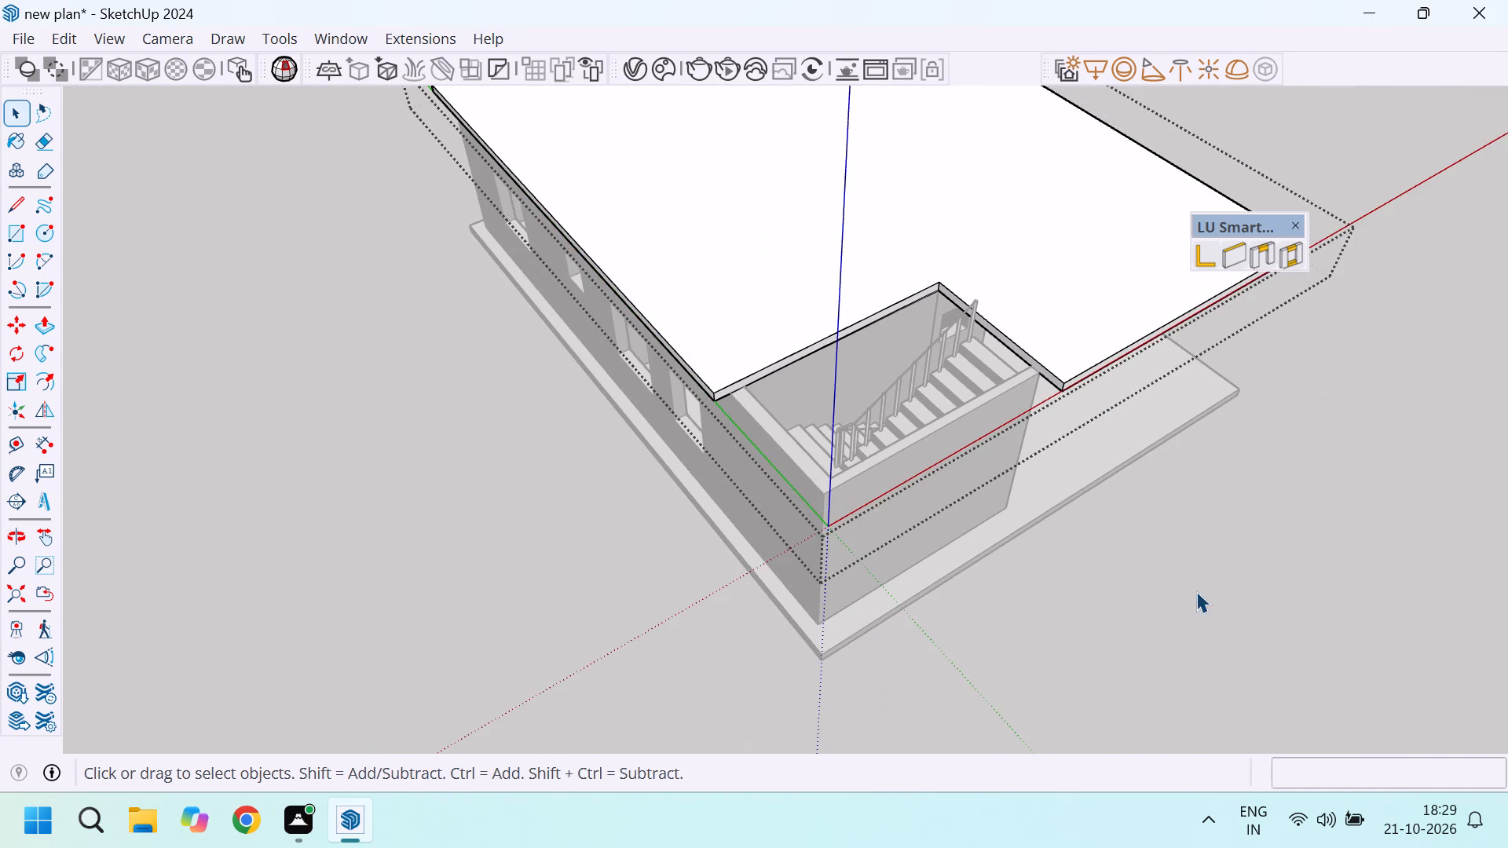
scroll(983, 363, "up", 4)
scroll(1062, 375, "up", 3)
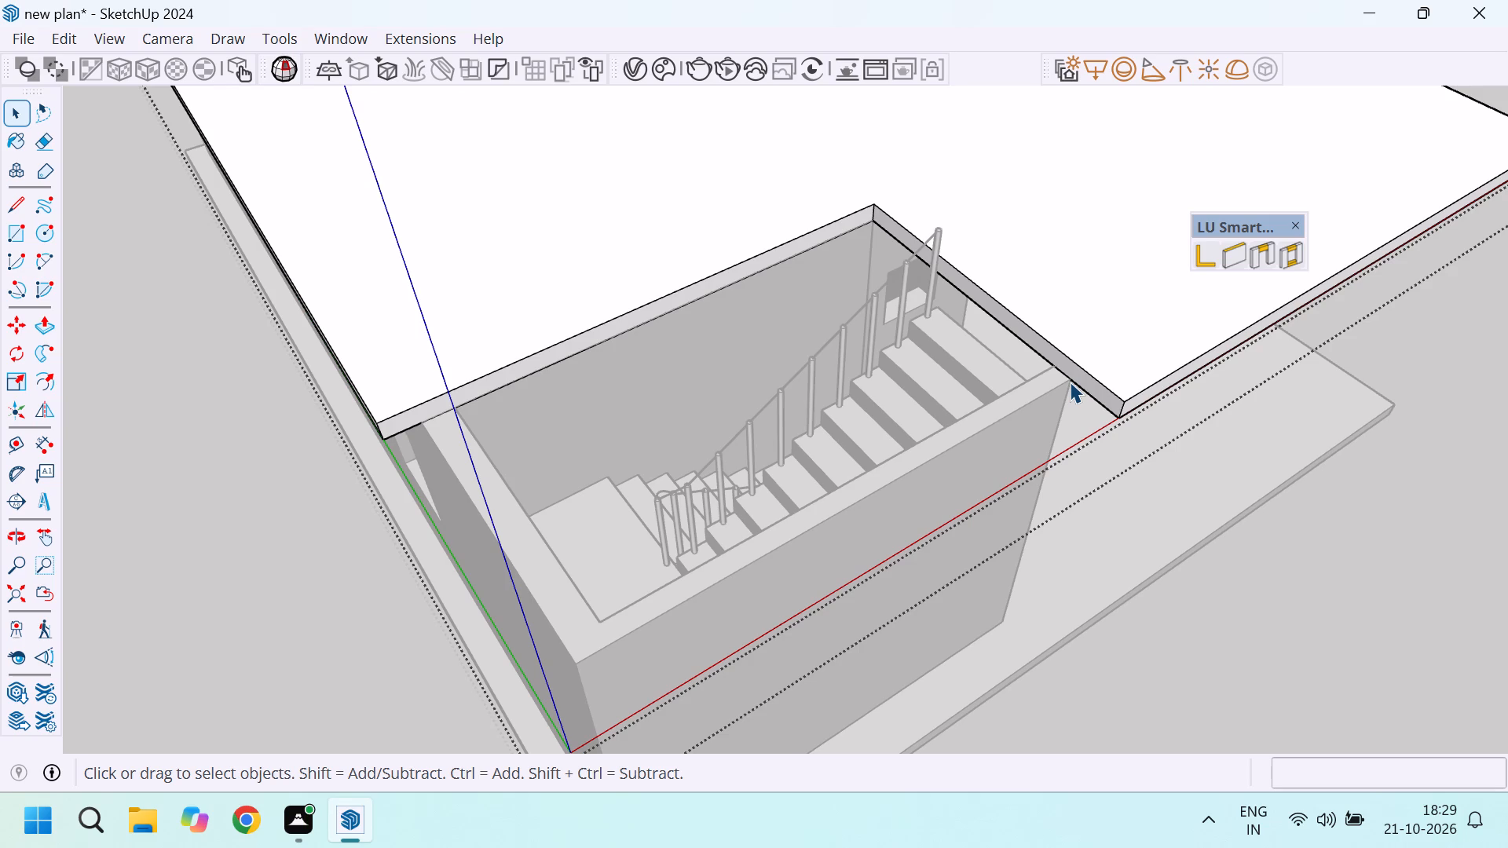
scroll(1074, 381, "down", 5)
left_click(1250, 524)
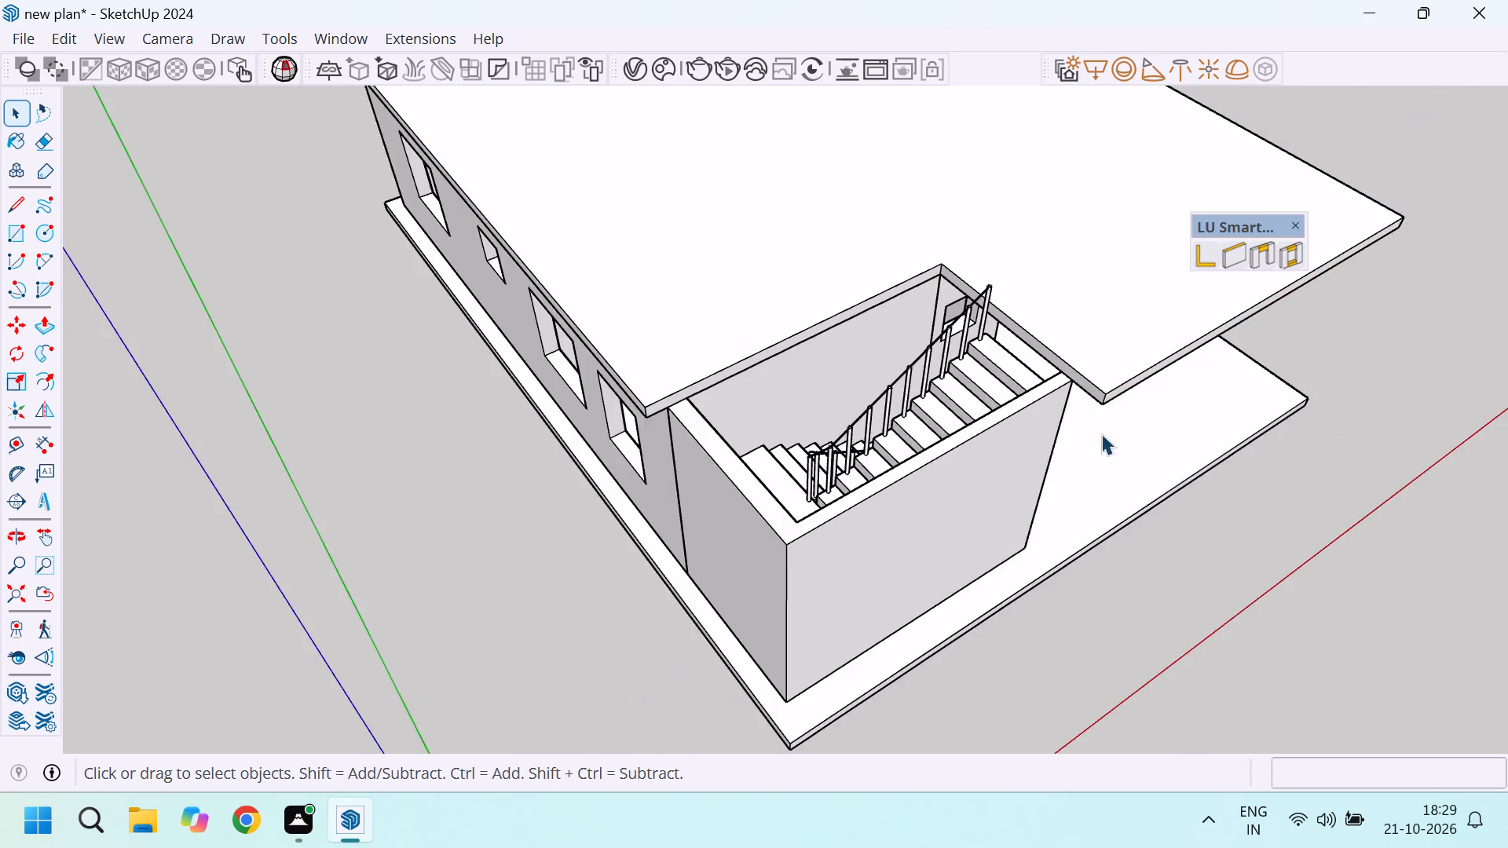
Reopen the slab and draw a vertical line across its edge face at the outer corner of the wall beside the upper flight.
scroll(1076, 408, "up", 4)
double_click(1097, 380)
scroll(1073, 374, "up", 4)
middle_click_drag(1067, 379, 1201, 349)
scroll(1195, 348, "down", 3)
key("l")
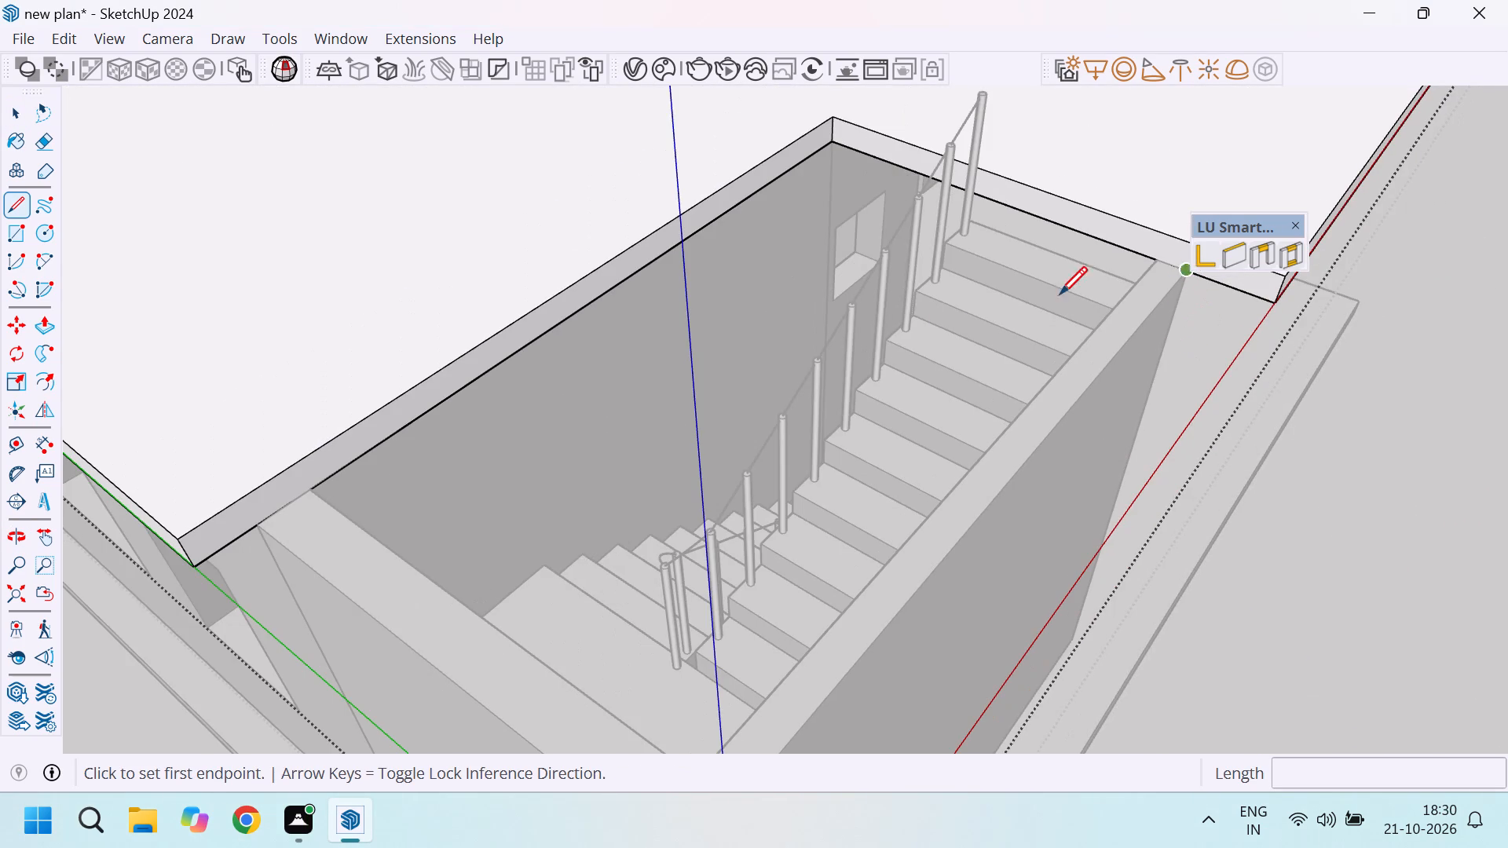
scroll(921, 328, "down", 5)
scroll(1063, 306, "up", 5)
left_click(1112, 290)
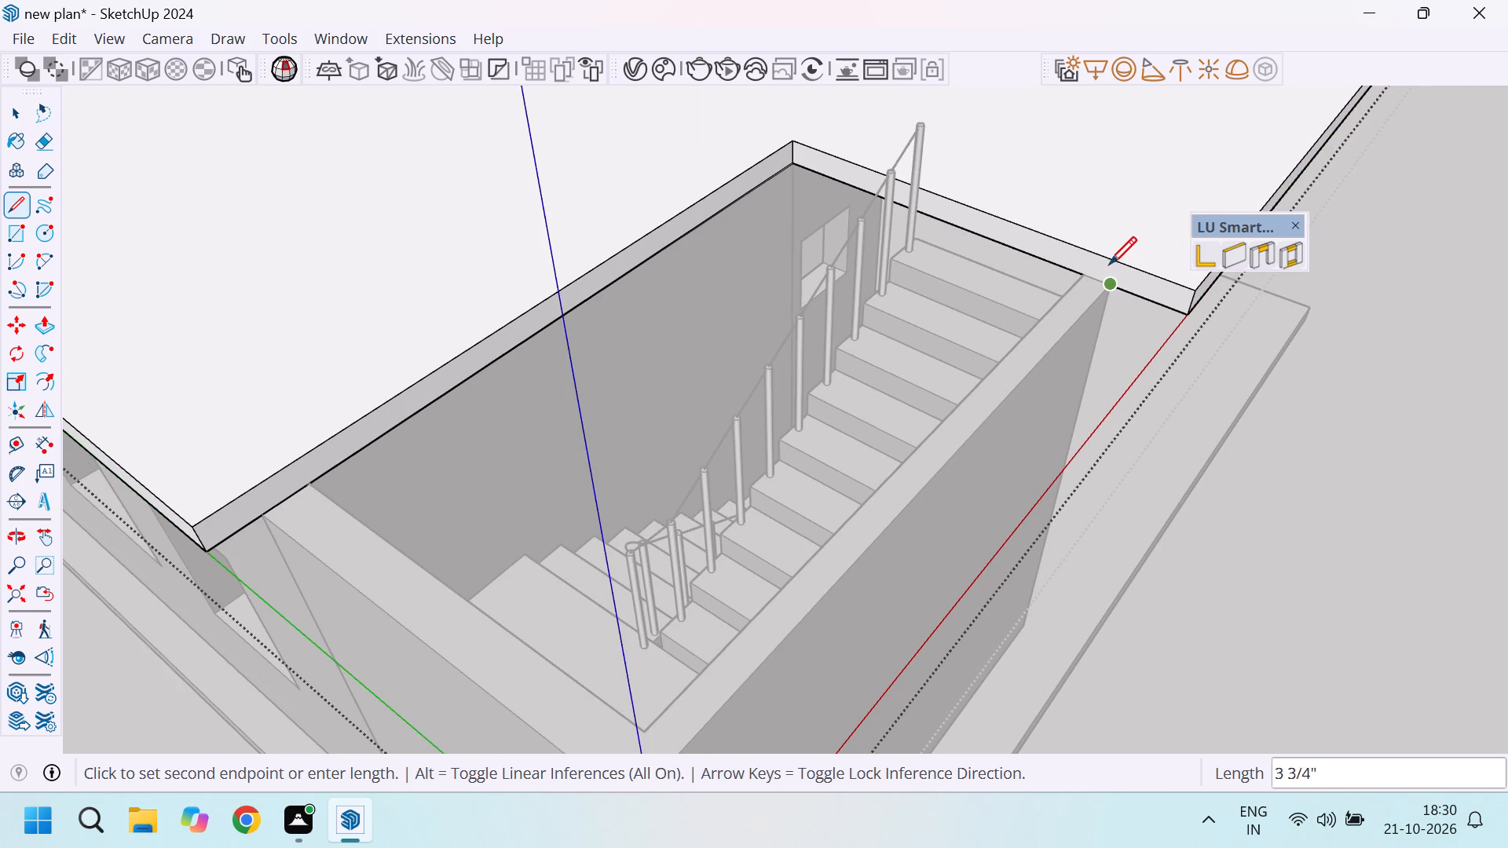
left_click(1112, 261)
Draw a 6" vertical line across the slab's other cut edge, at the inner face of the exterior wall beside the stair landing.
scroll(1107, 264, "down", 6)
scroll(670, 359, "up", 8)
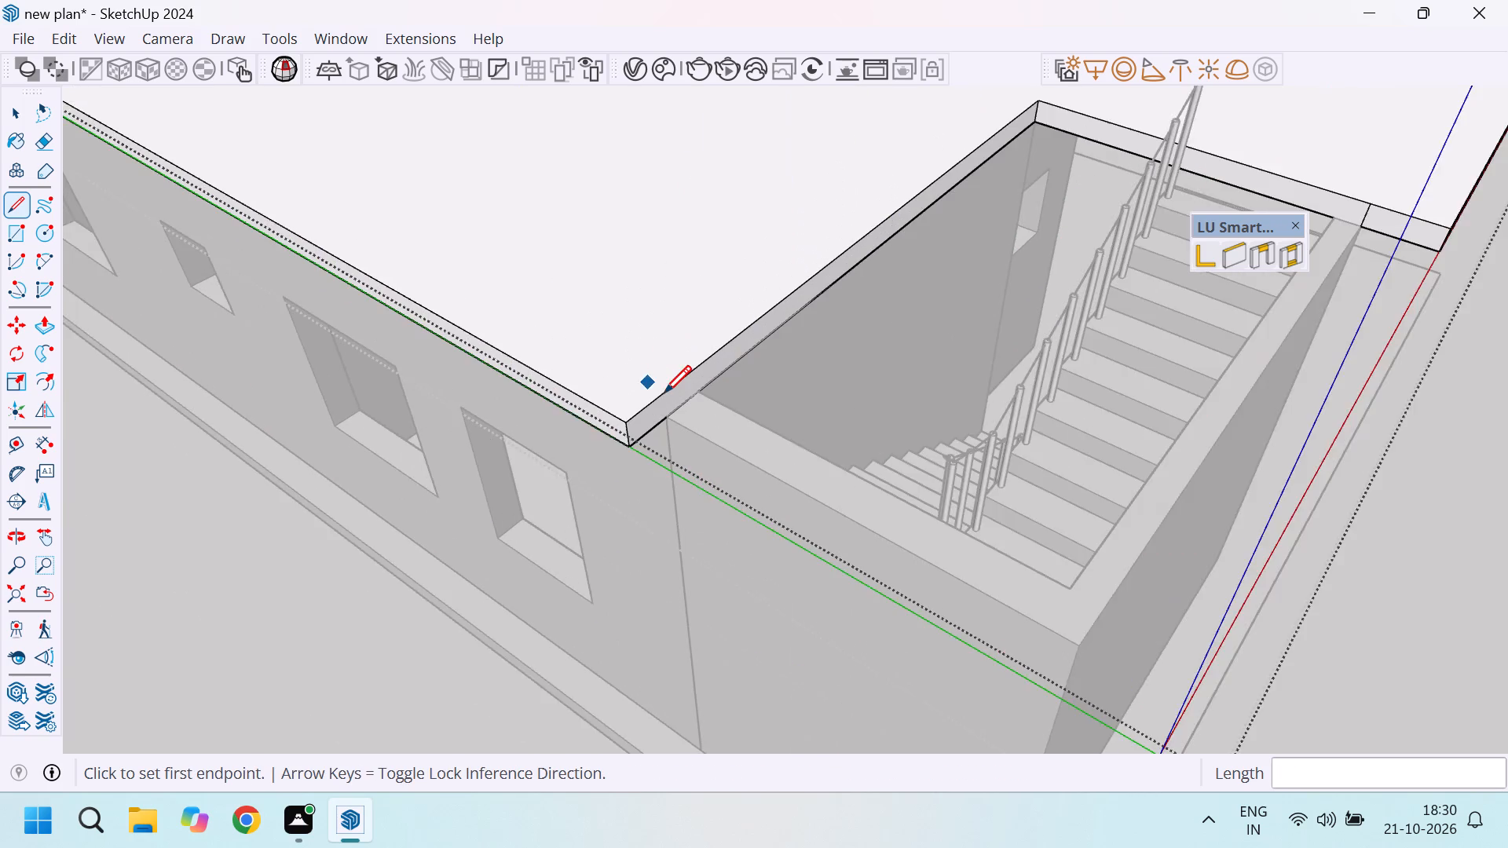
scroll(664, 393, "up", 1)
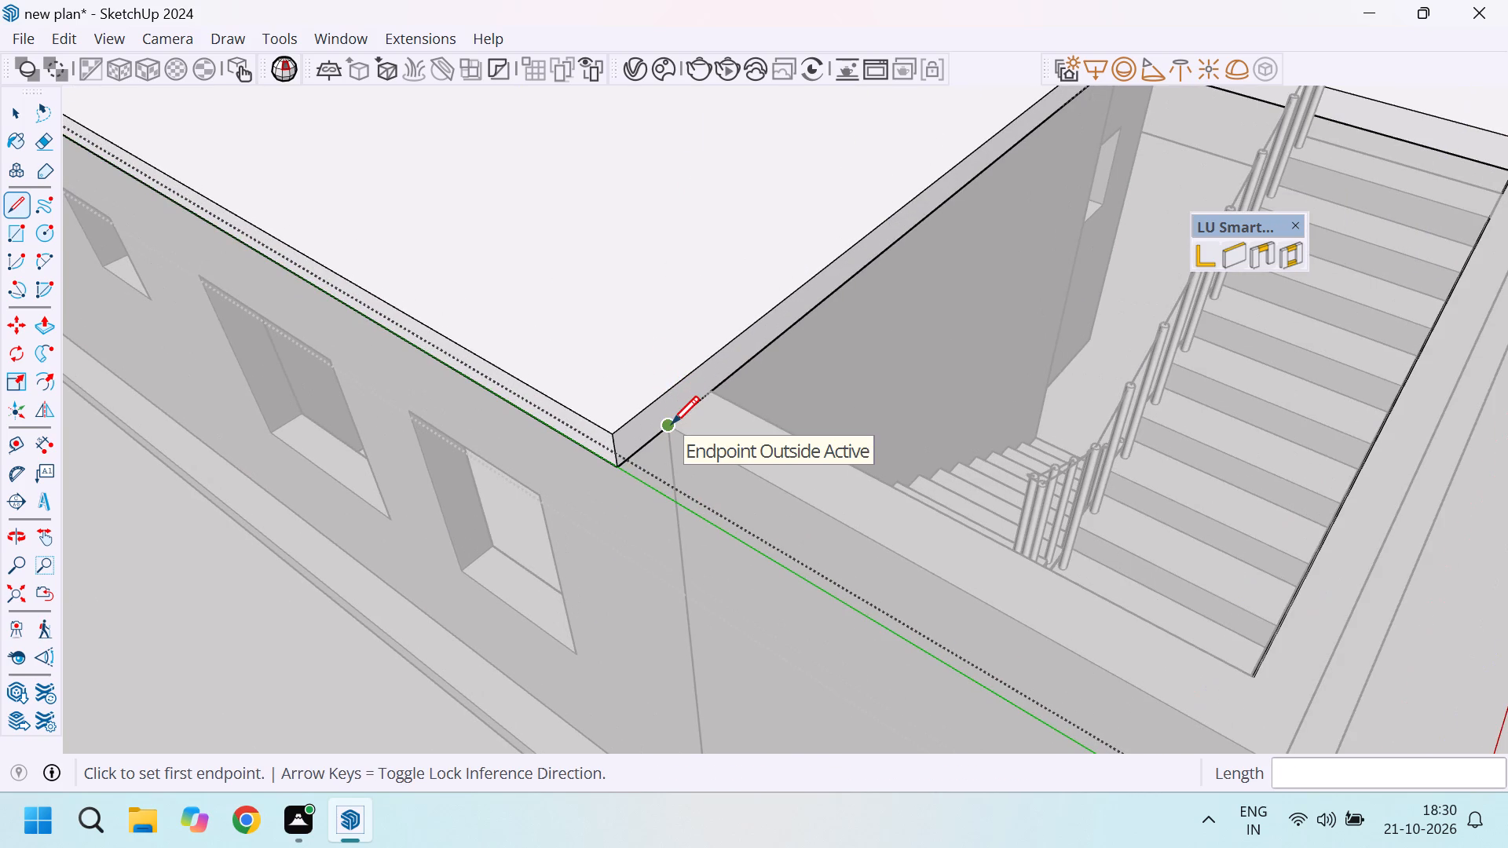
left_click(716, 389)
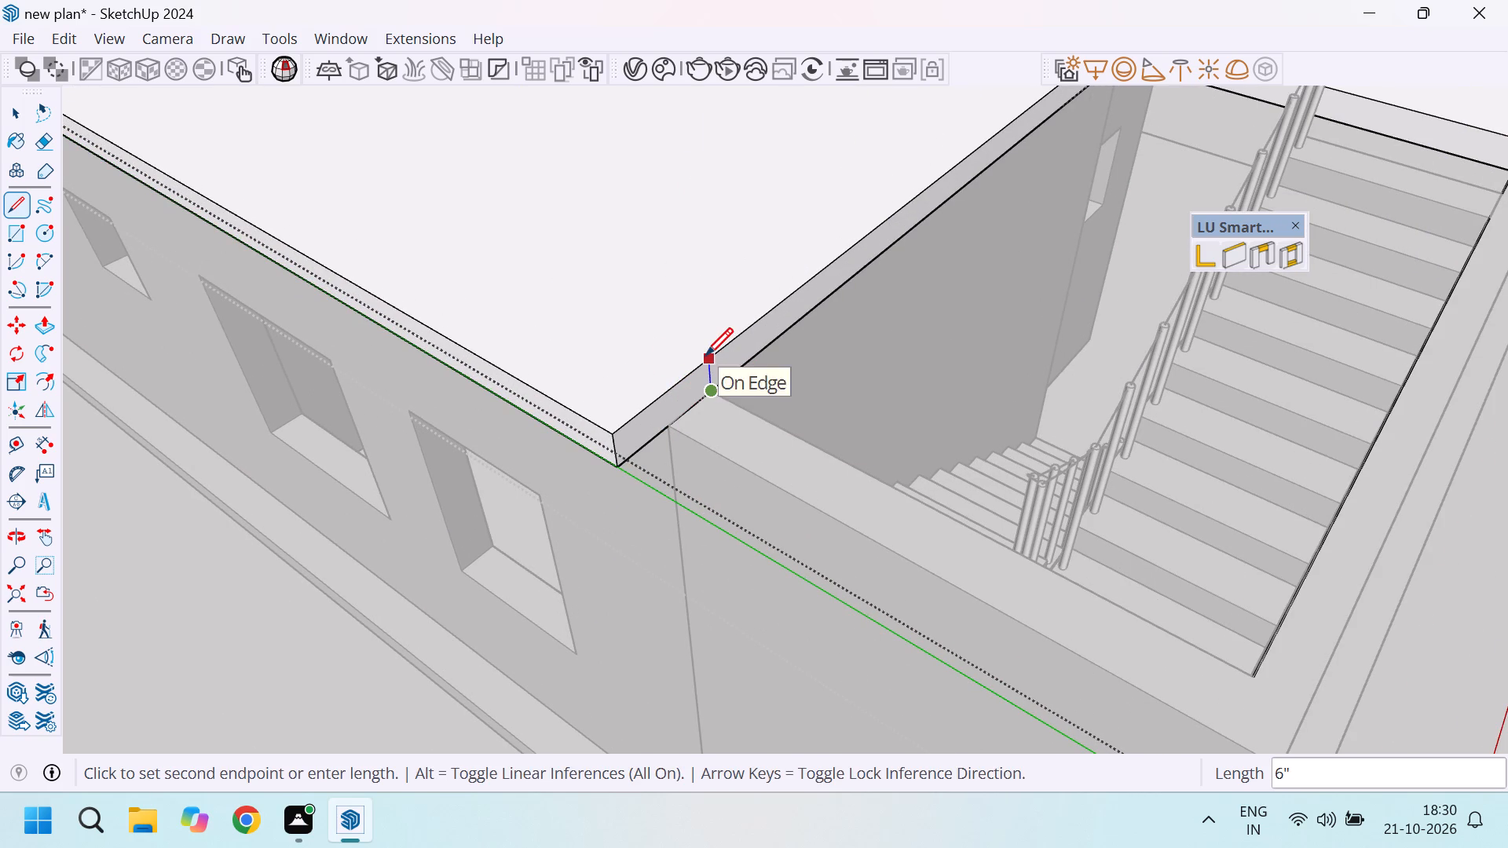
left_click(705, 355)
Push/Pull the narrow end face above the landing's exterior wall 8' 5" to line up with the slab's outer corner.
scroll(705, 357, "down", 5)
scroll(705, 404, "up", 5)
key("p")
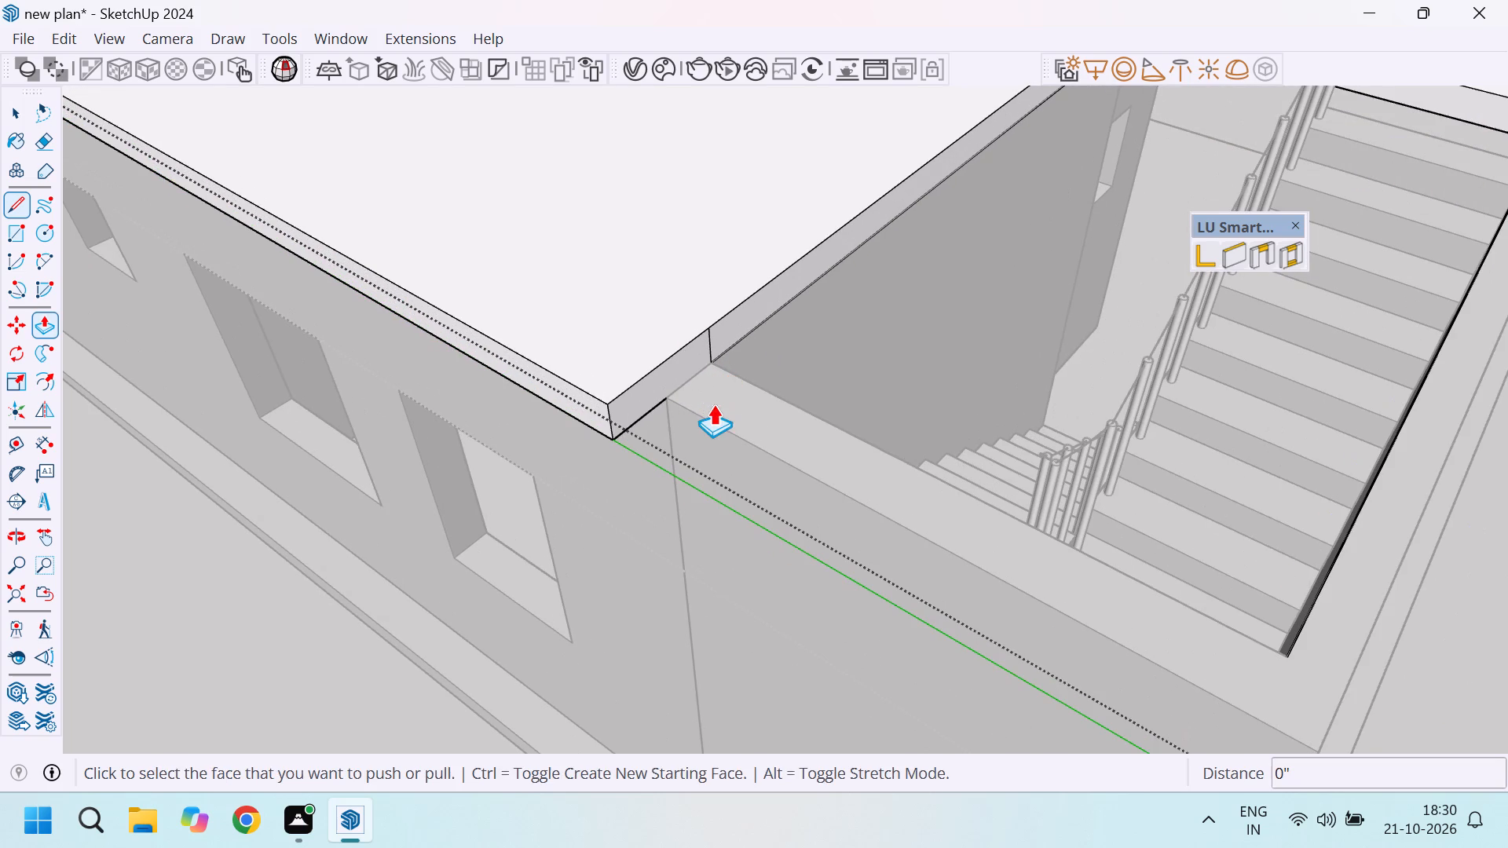
left_click(674, 371)
scroll(675, 370, "down", 13)
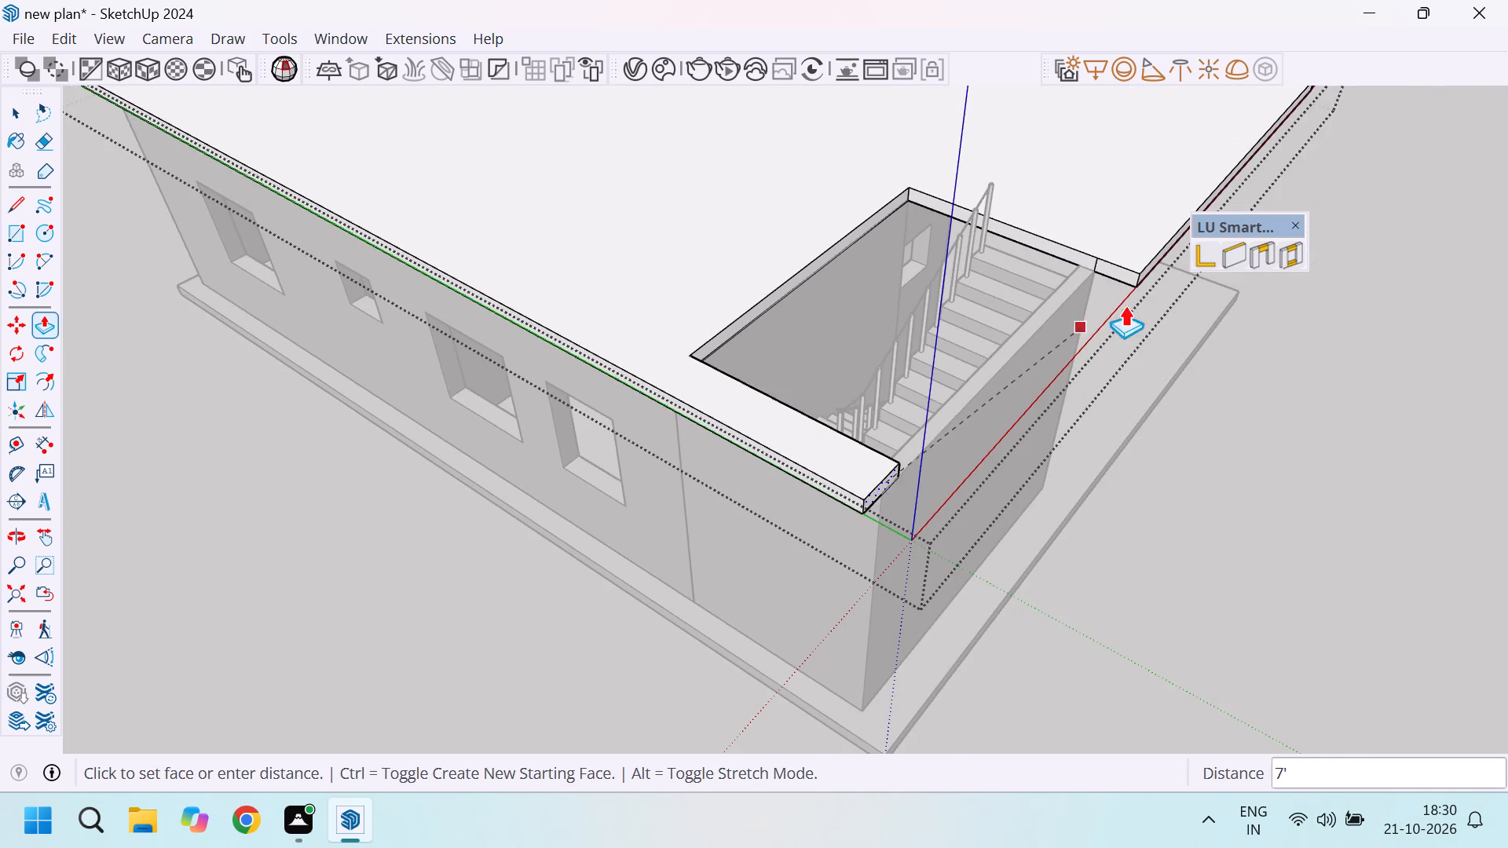
left_click(1140, 280)
Push/Pull the other narrow end face along the wall beside the upper flight until it meets the extended slab strip.
scroll(1111, 313, "up", 5)
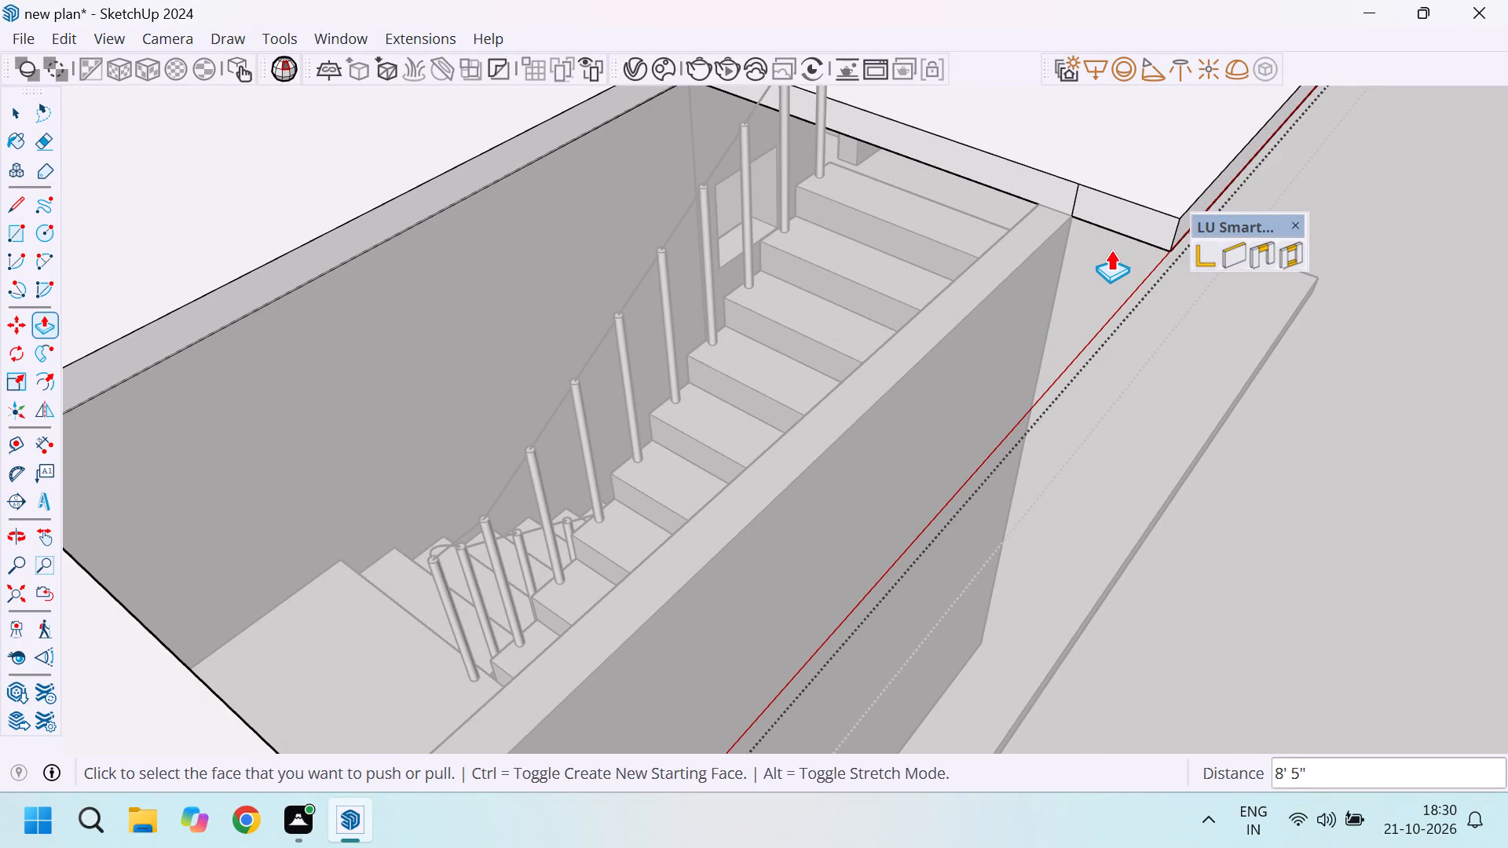
left_click(1112, 224)
scroll(1107, 230, "down", 6)
scroll(1026, 368, "down", 5)
scroll(958, 422, "up", 4)
left_click(894, 502)
middle_click_drag(866, 420, 906, 439)
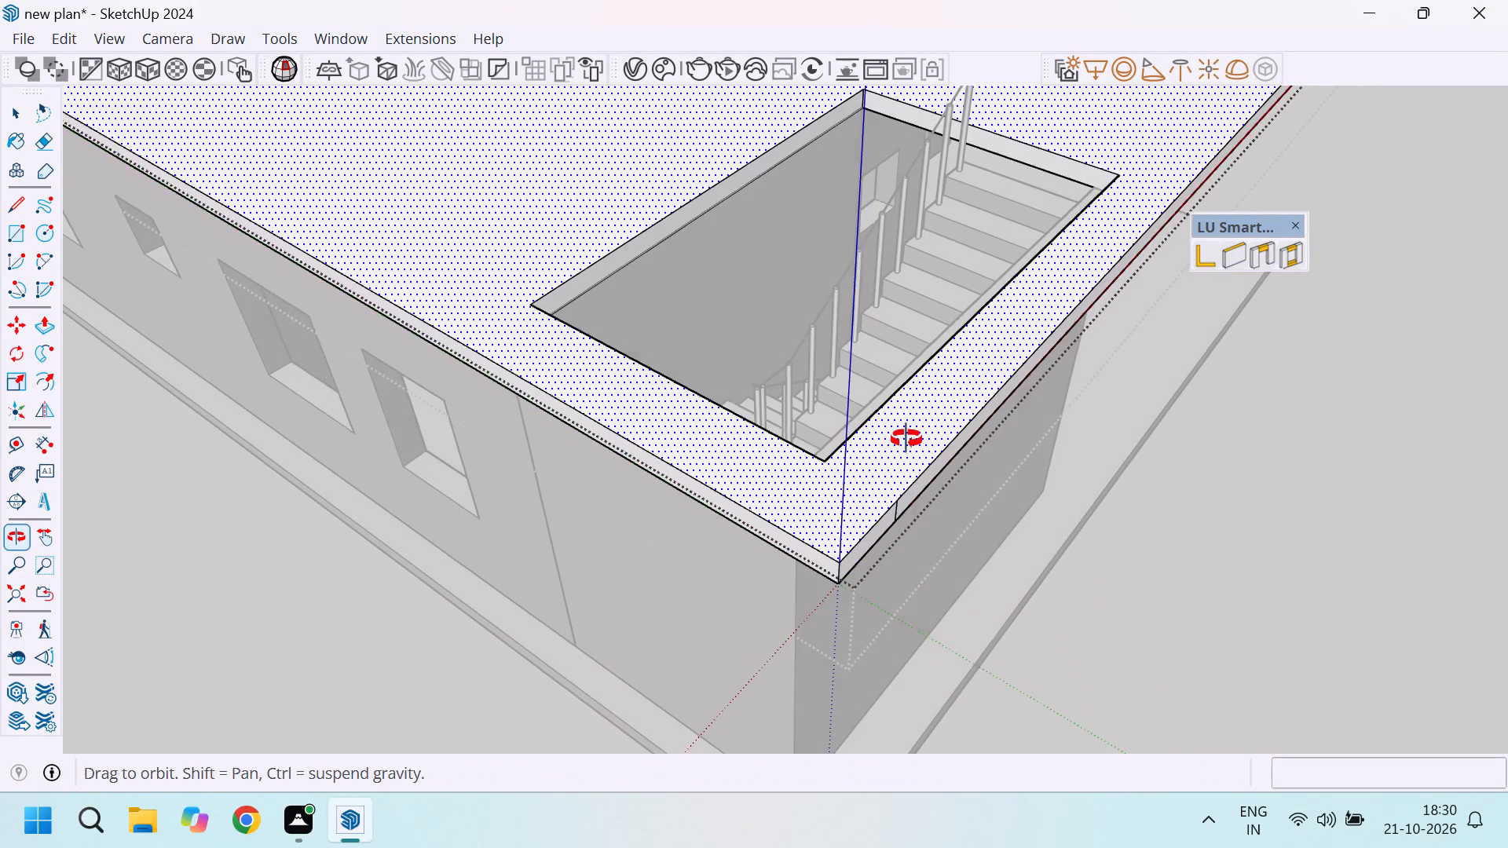
Draw a vertical line across the opening's end face above the upper flight, in line with the side wall's inner face.
middle_click_drag(906, 439, 1047, 451)
scroll(997, 191, "up", 4)
scroll(1016, 169, "down", 4)
scroll(1012, 112, "up", 3)
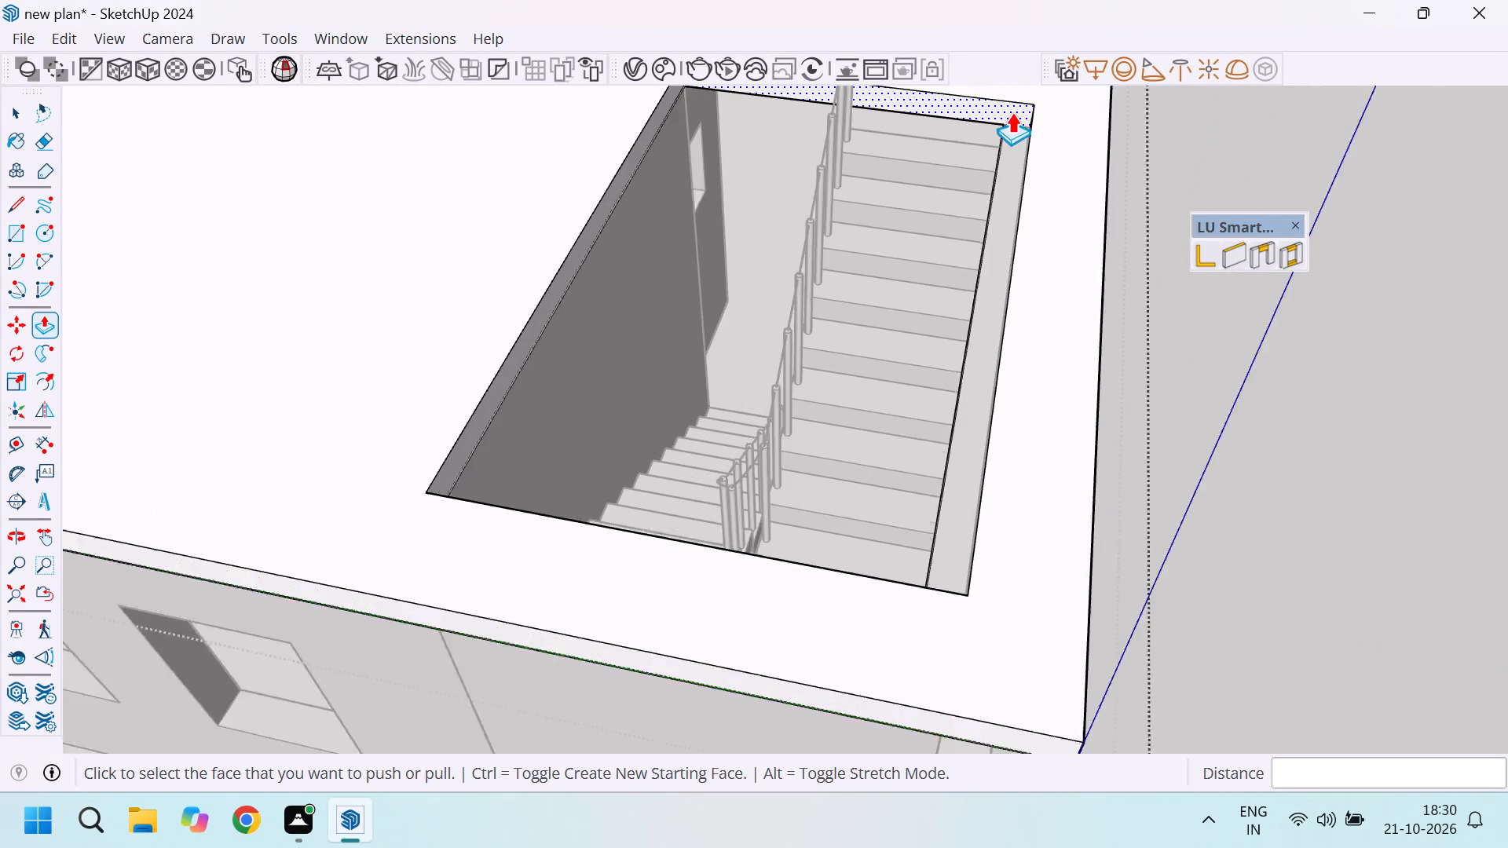
scroll(1012, 112, "up", 1)
key("l")
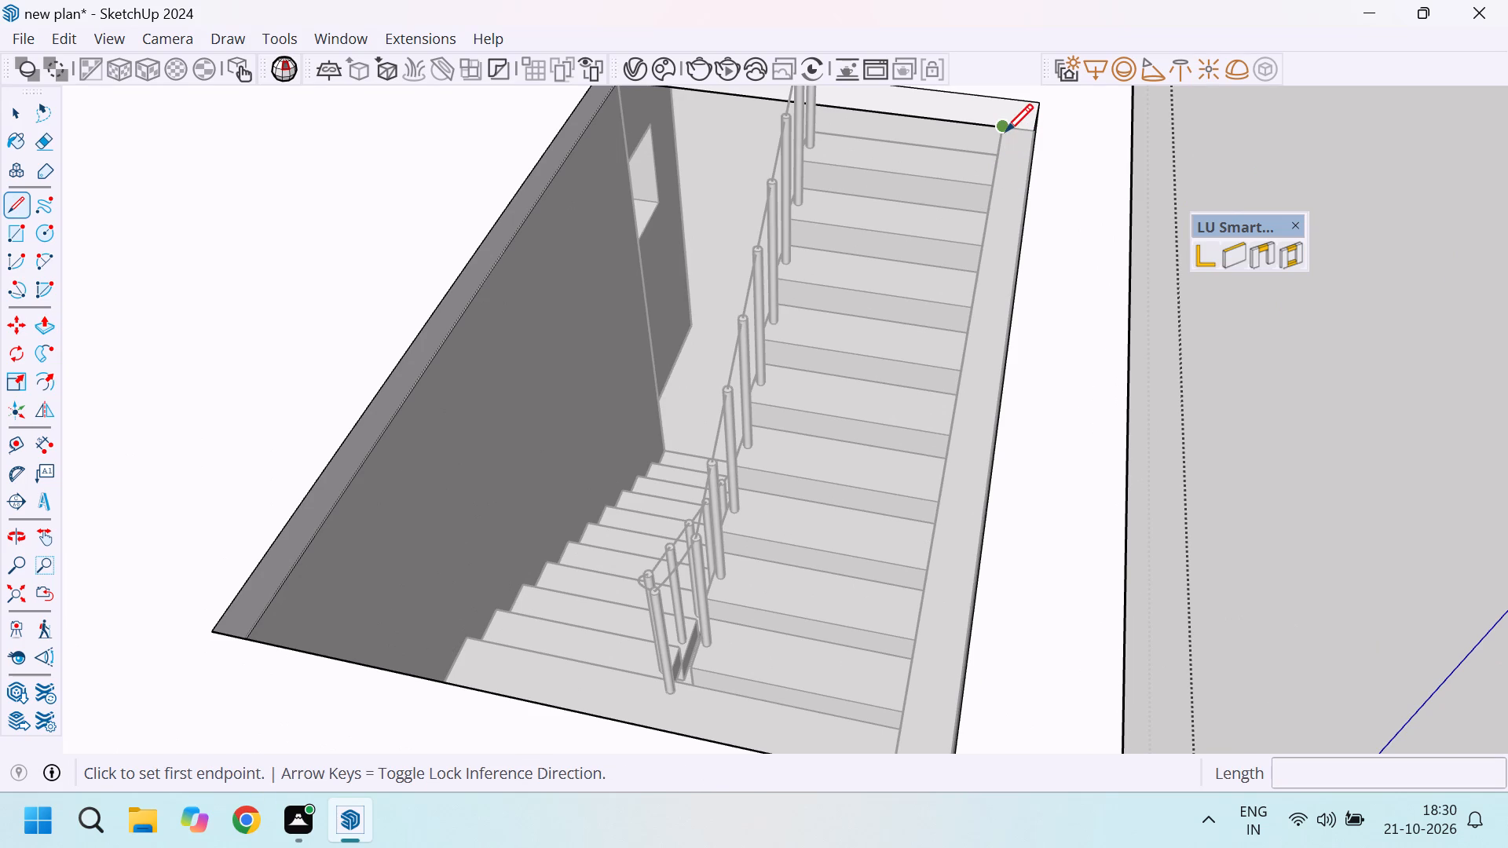
left_click(1005, 131)
left_click(1008, 104)
scroll(1008, 103, "down", 4)
scroll(1019, 118, "up", 5)
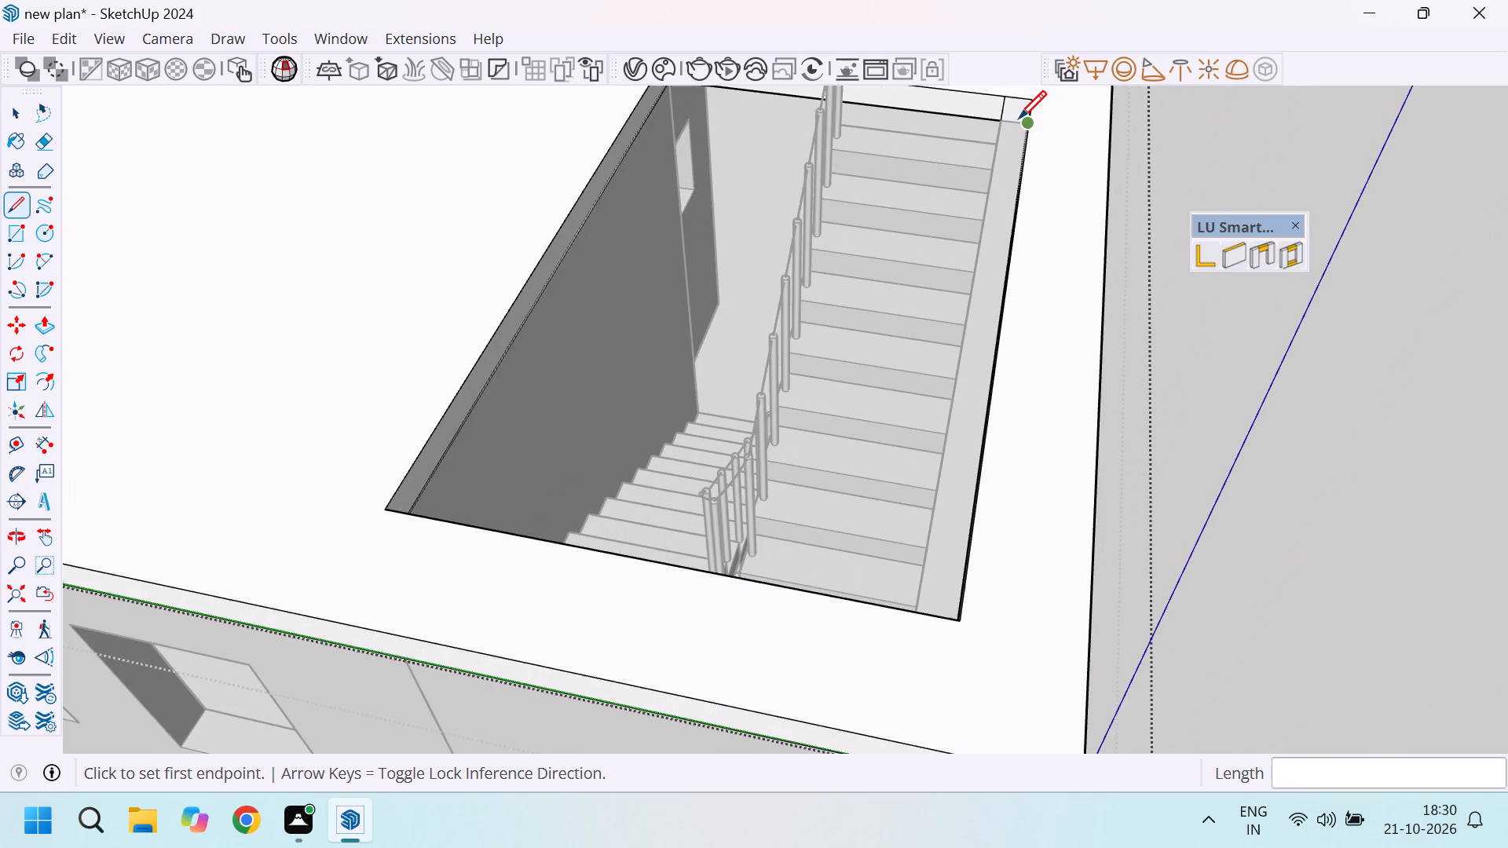
Push/Pull the narrow end face along the upper flight's side wall to the landing end of the opening, then close the slab group.
key("p")
left_click(1012, 113)
scroll(1003, 270, "down", 5)
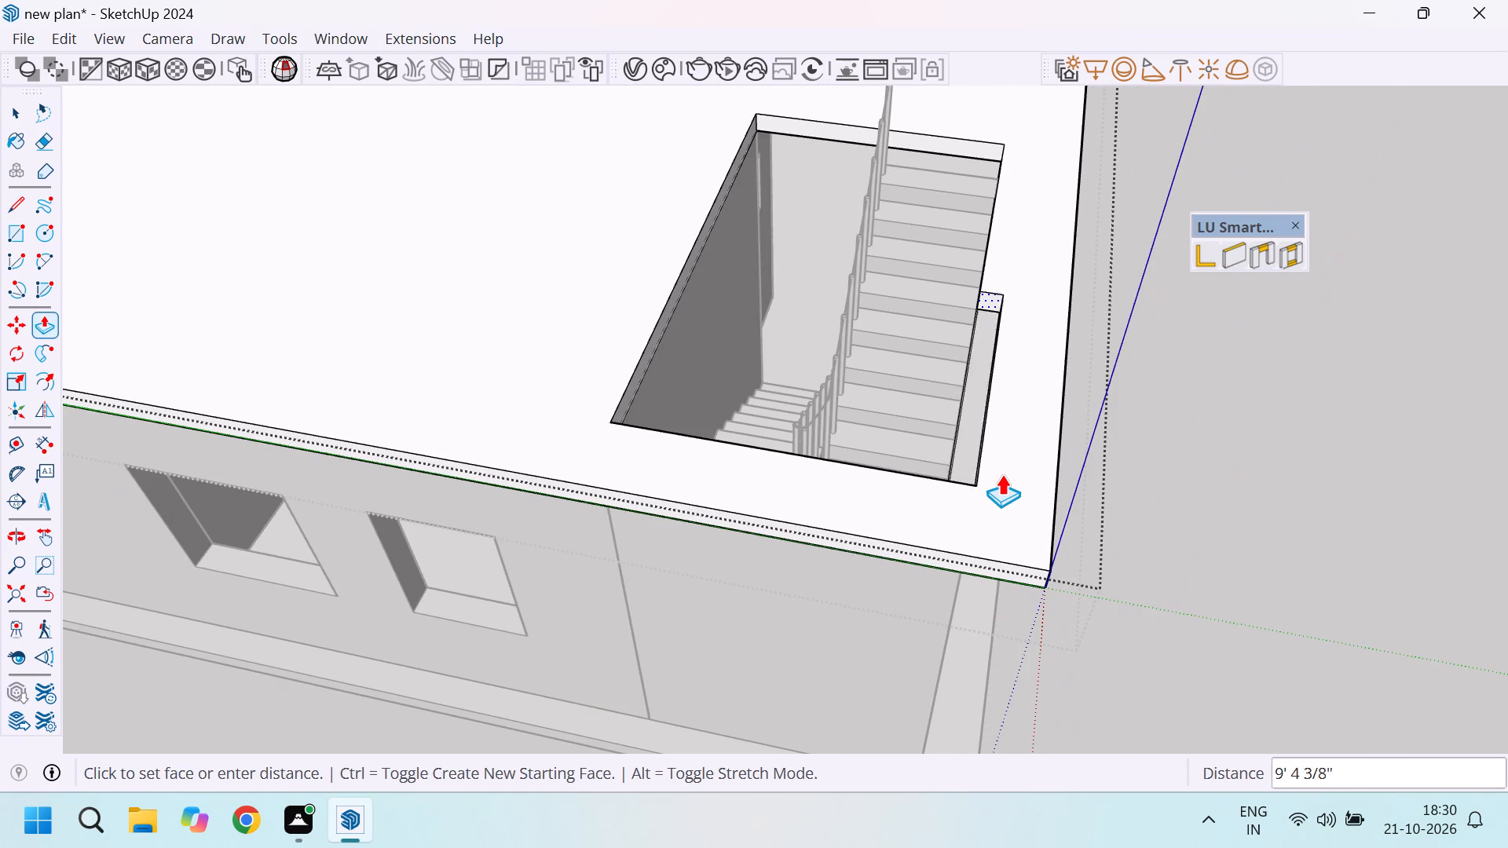
left_click(970, 491)
scroll(964, 456, "down", 5)
key("space")
scroll(983, 460, "down", 4)
left_click(1196, 406)
Reopen the slab and Push/Pull the opening's end face inward about 11 7/8" to the top step's back edge.
middle_click_drag(1123, 458, 547, 440)
middle_click_drag(950, 437, 743, 506)
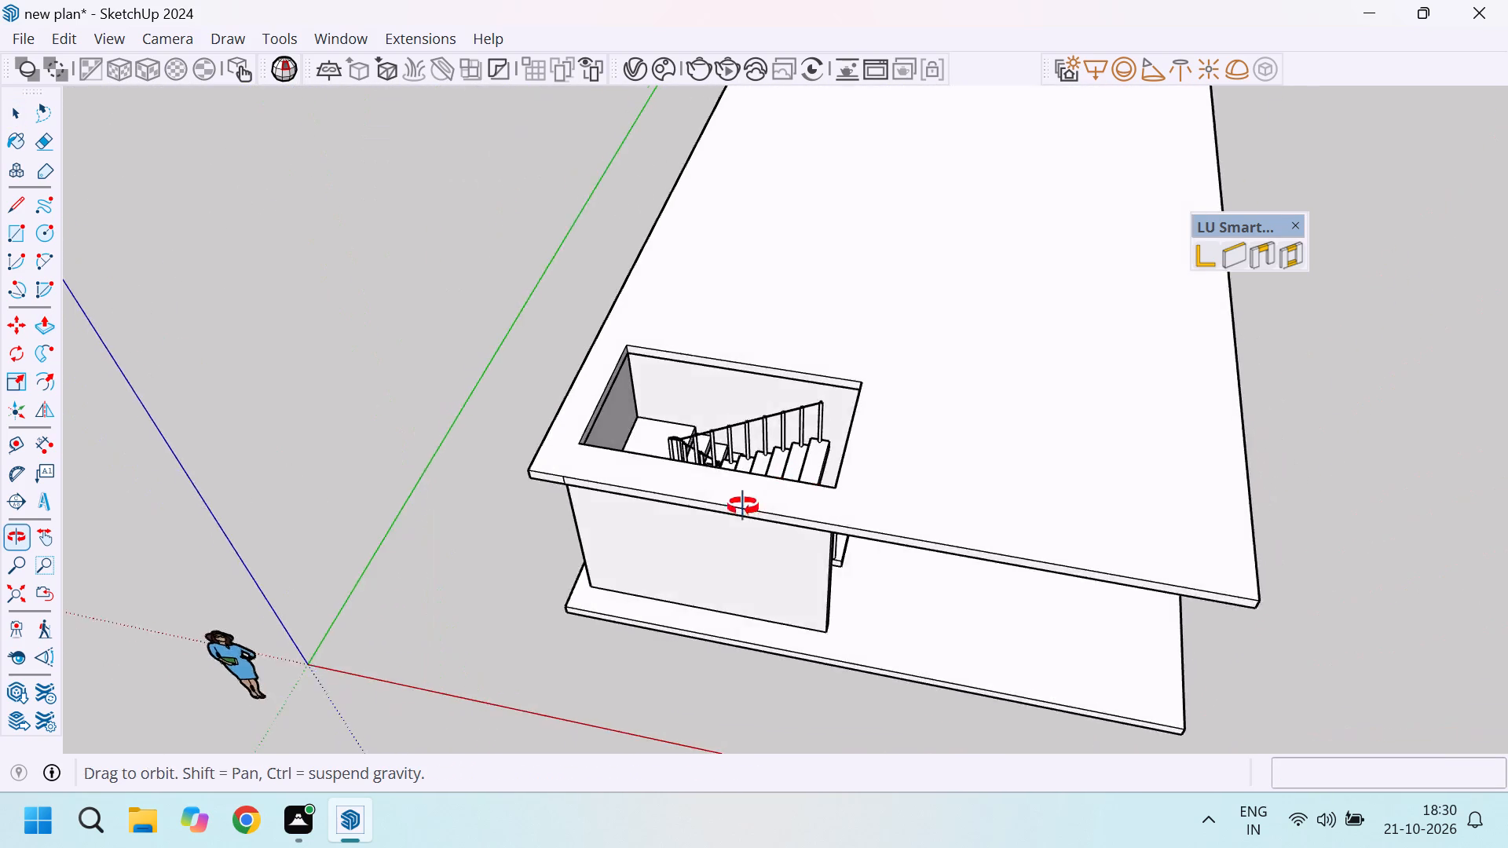
middle_click_drag(743, 506, 1180, 525)
scroll(980, 482, "up", 11)
middle_click_drag(964, 458, 969, 460)
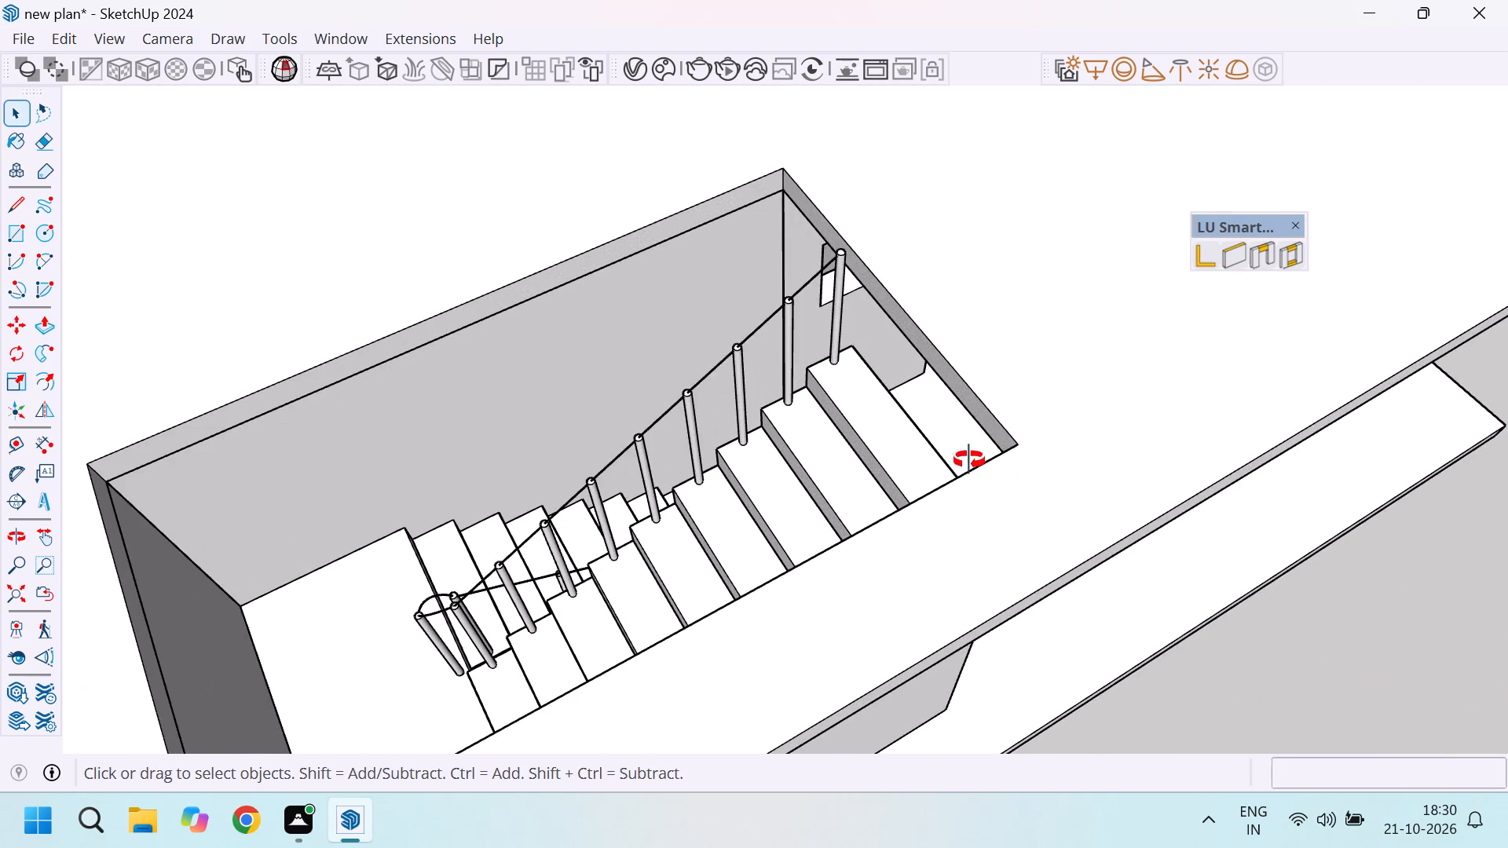
middle_click_drag(969, 460, 1231, 534)
scroll(1129, 455, "up", 5)
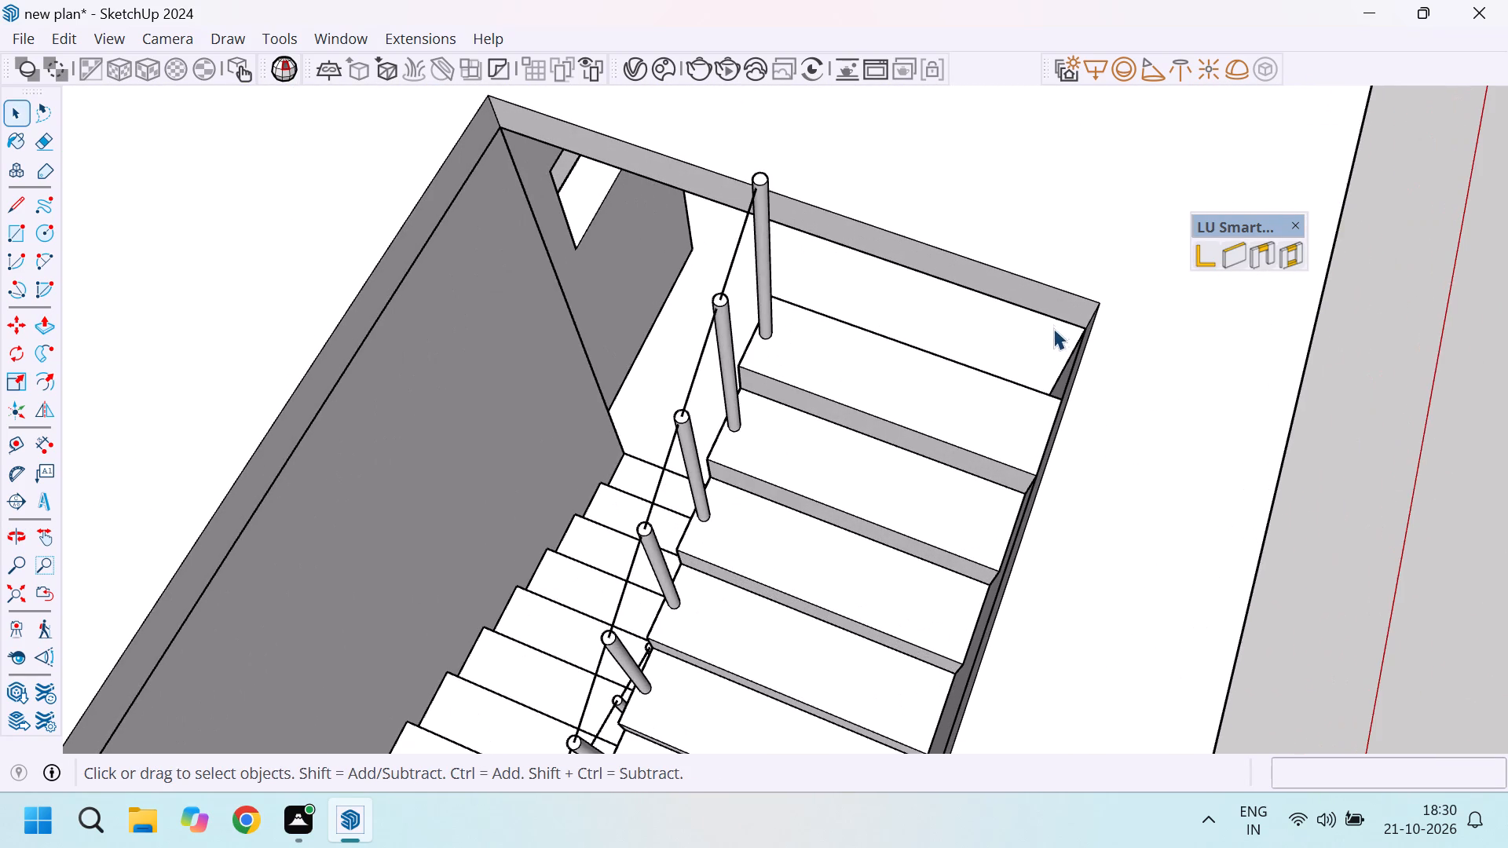
left_click(1053, 308)
middle_click_drag(1035, 413, 1121, 376)
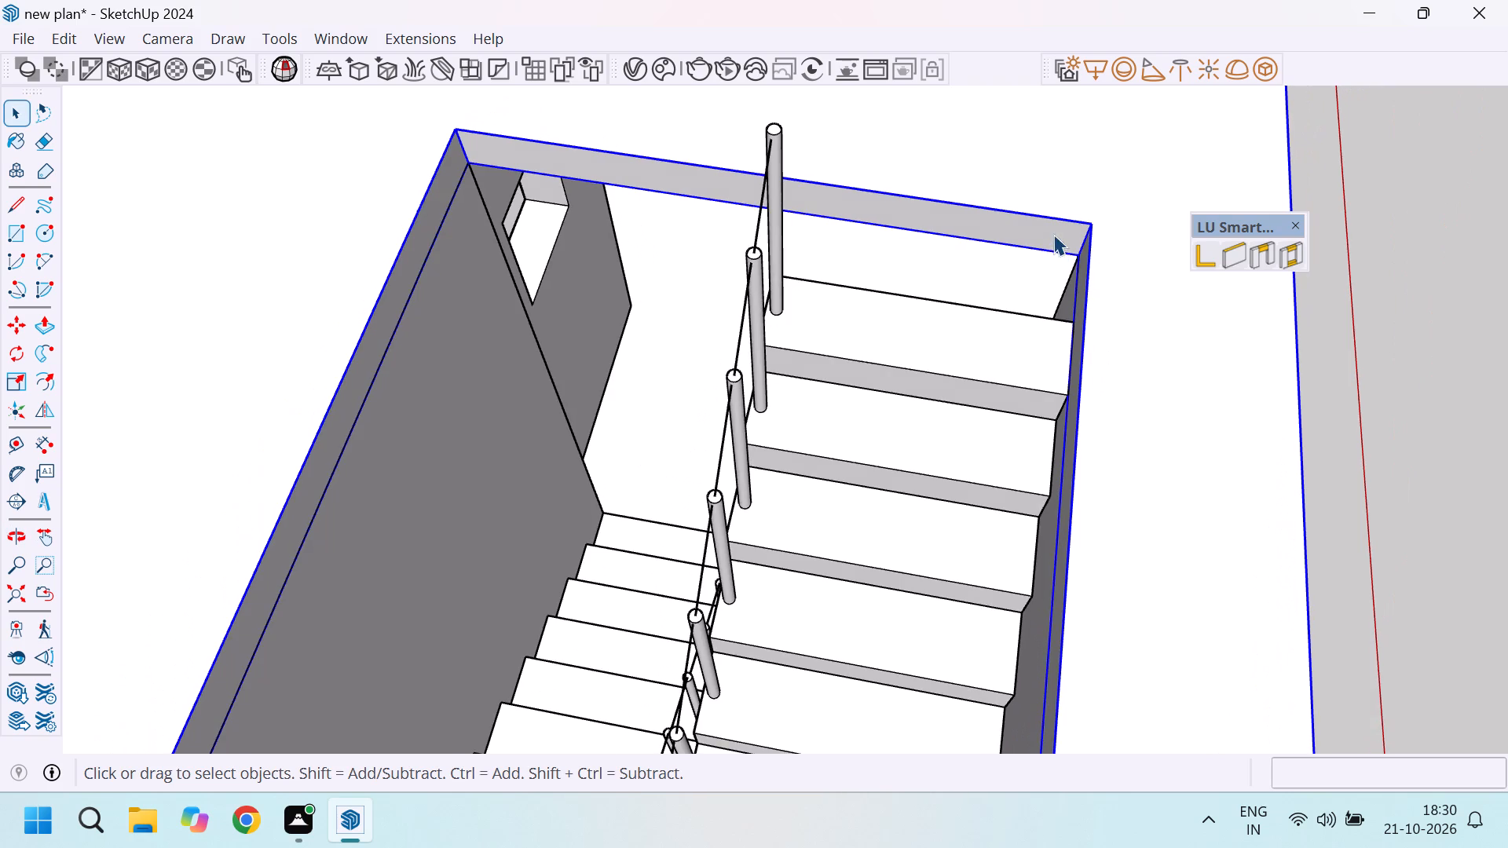
double_click(1053, 234)
scroll(1052, 250, "up", 3)
key("p")
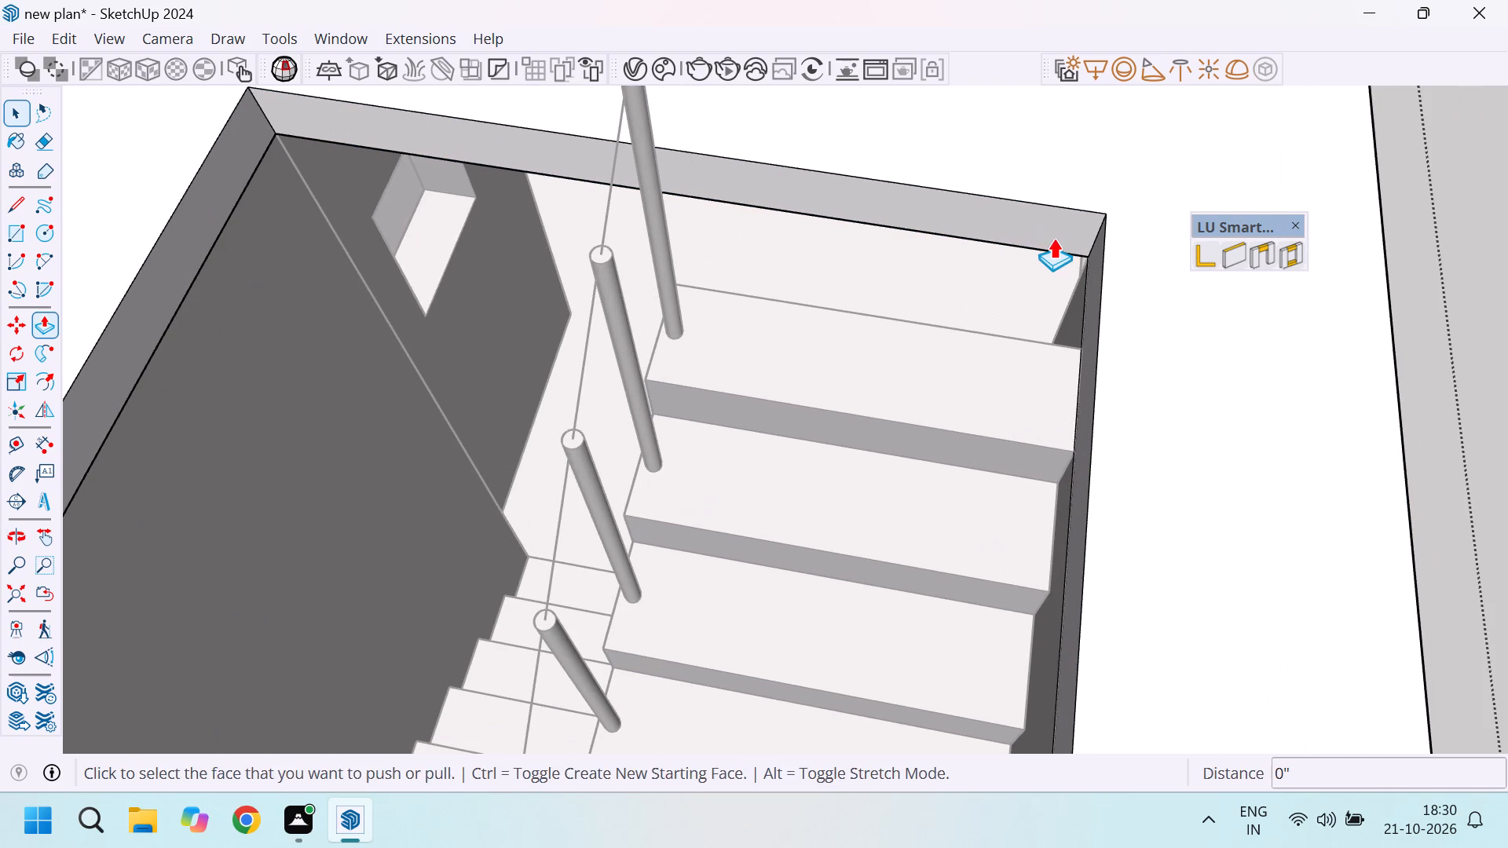
left_click(1053, 237)
scroll(1082, 370, "up", 5)
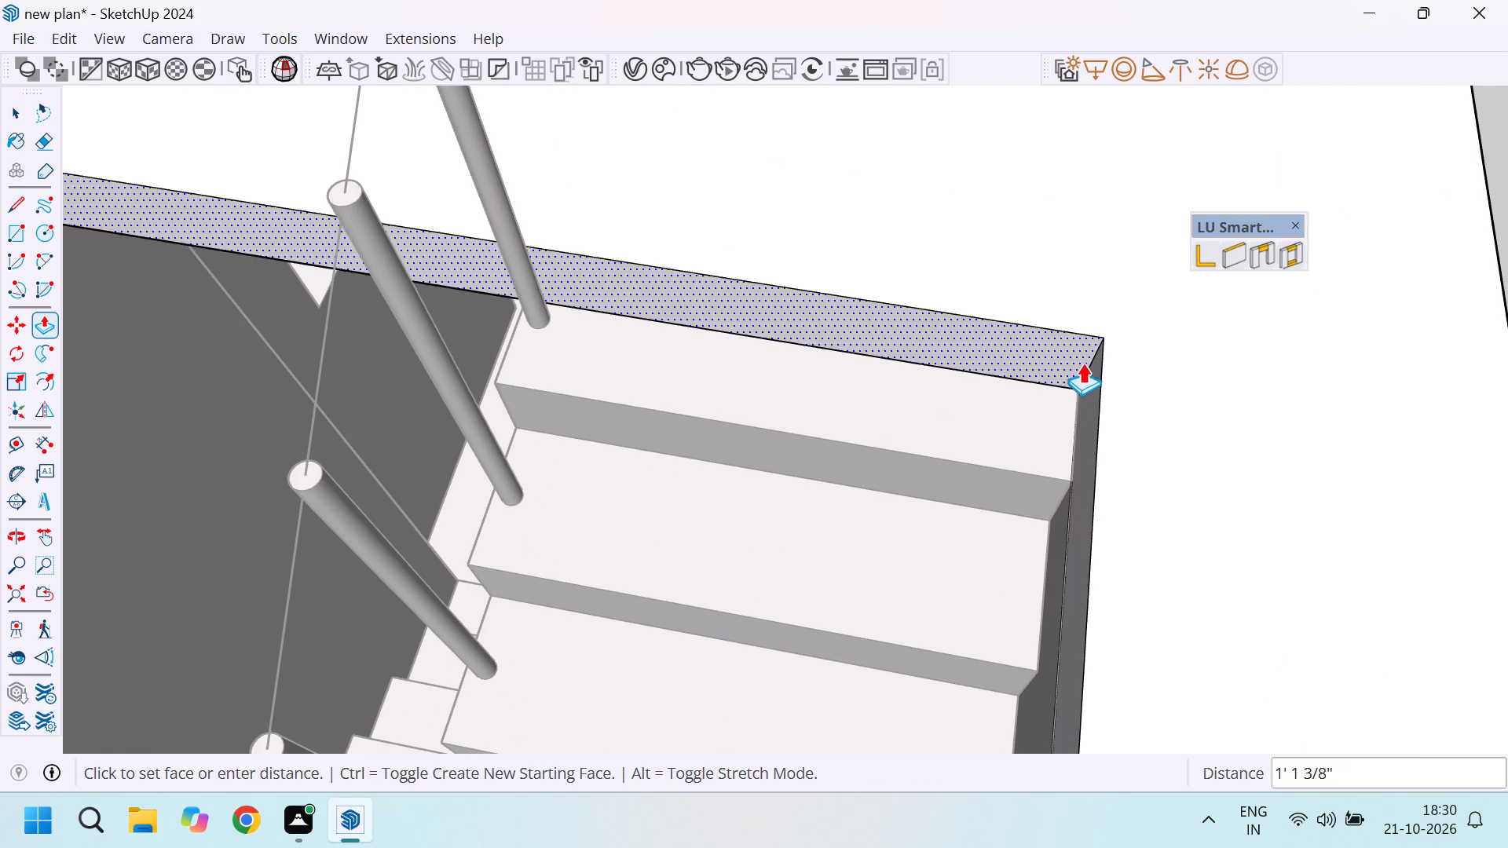
scroll(1072, 354, "down", 8)
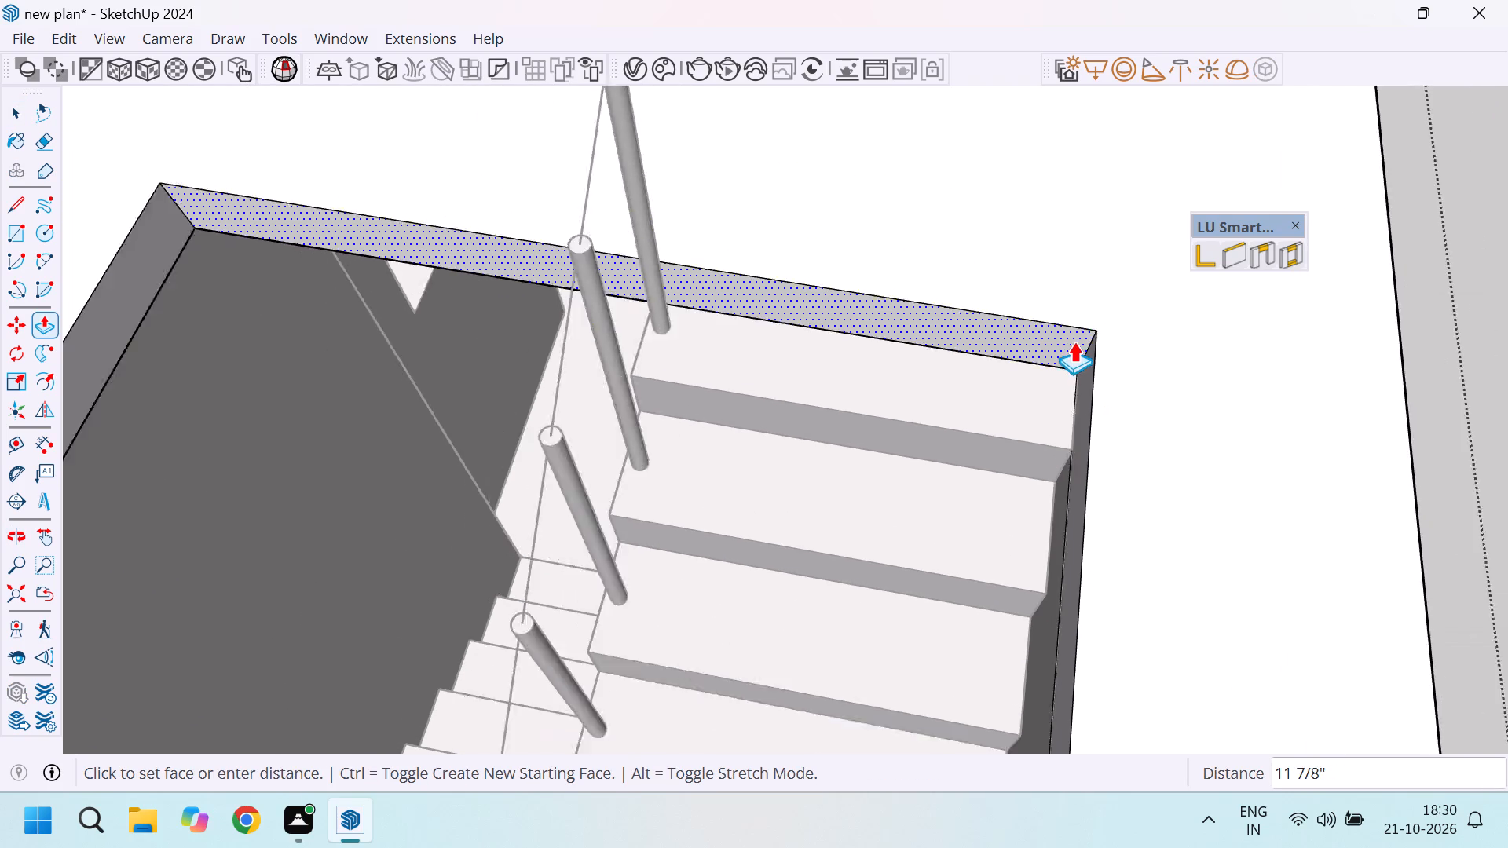
scroll(1074, 342, "down", 4)
left_click(1075, 349)
scroll(1022, 320, "down", 11)
key("space")
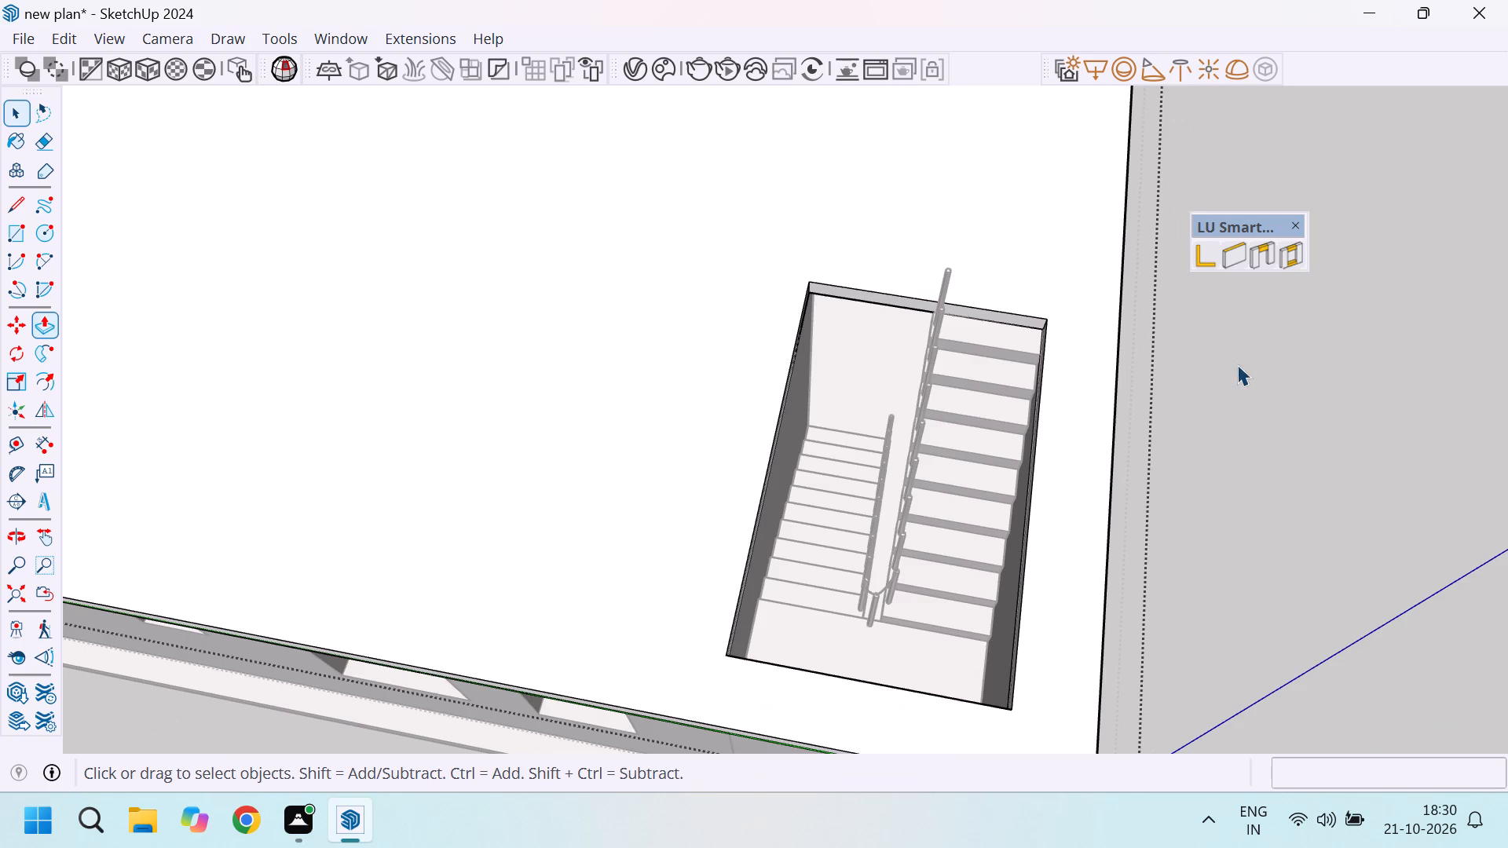
left_click(1259, 354)
Examine how the slab opening meets the top of the upper flight and its railing.
middle_click_drag(1155, 416, 881, 204)
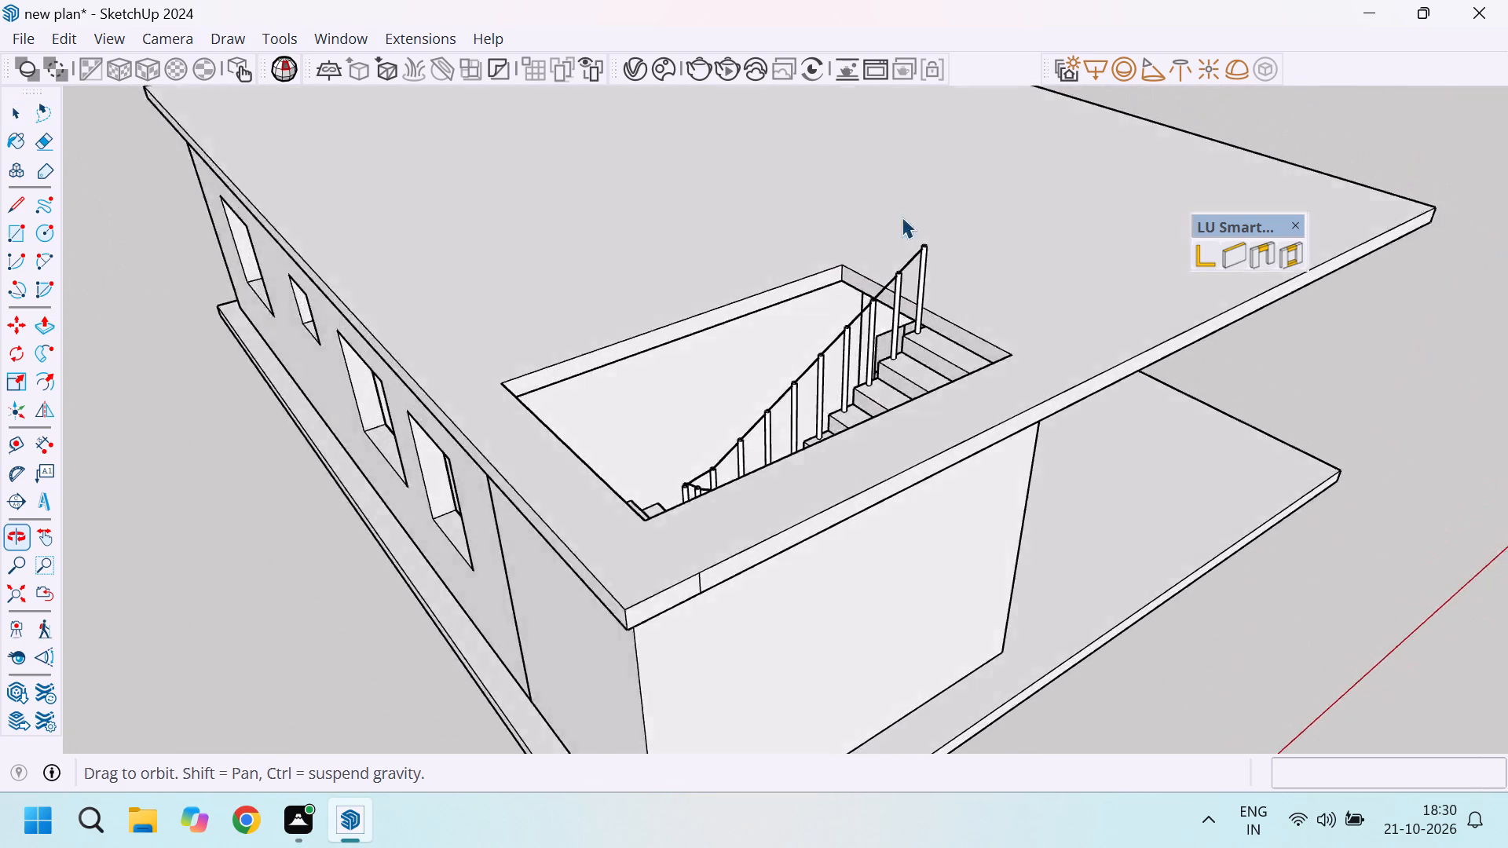
scroll(937, 314, "up", 15)
scroll(1035, 375, "down", 5)
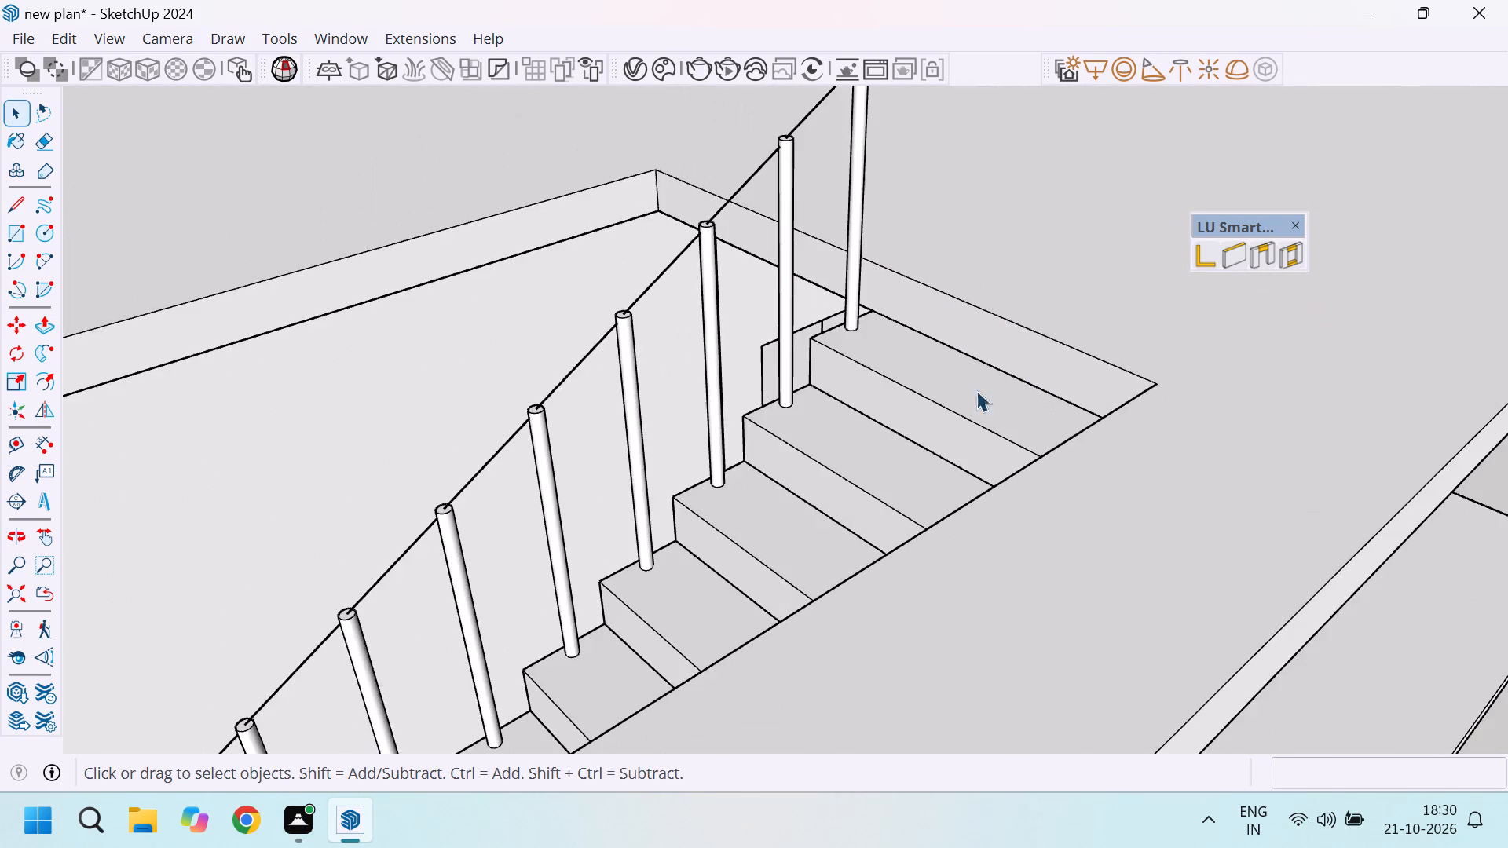
scroll(895, 400, "down", 3)
scroll(1123, 391, "up", 4)
scroll(944, 433, "down", 10)
scroll(961, 417, "up", 2)
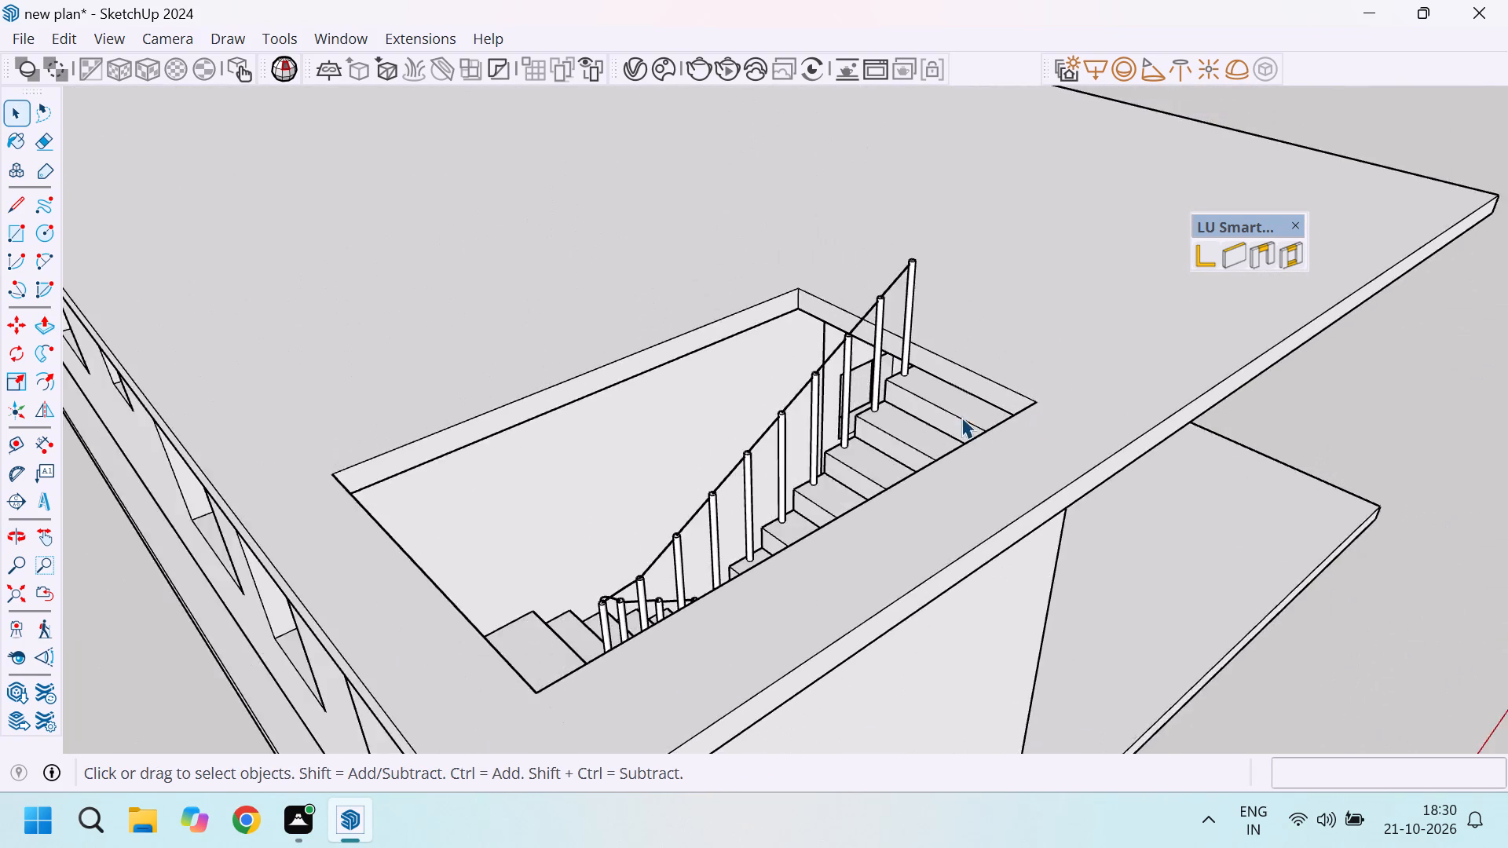
scroll(961, 417, "up", 7)
scroll(1057, 383, "down", 8)
scroll(990, 398, "up", 5)
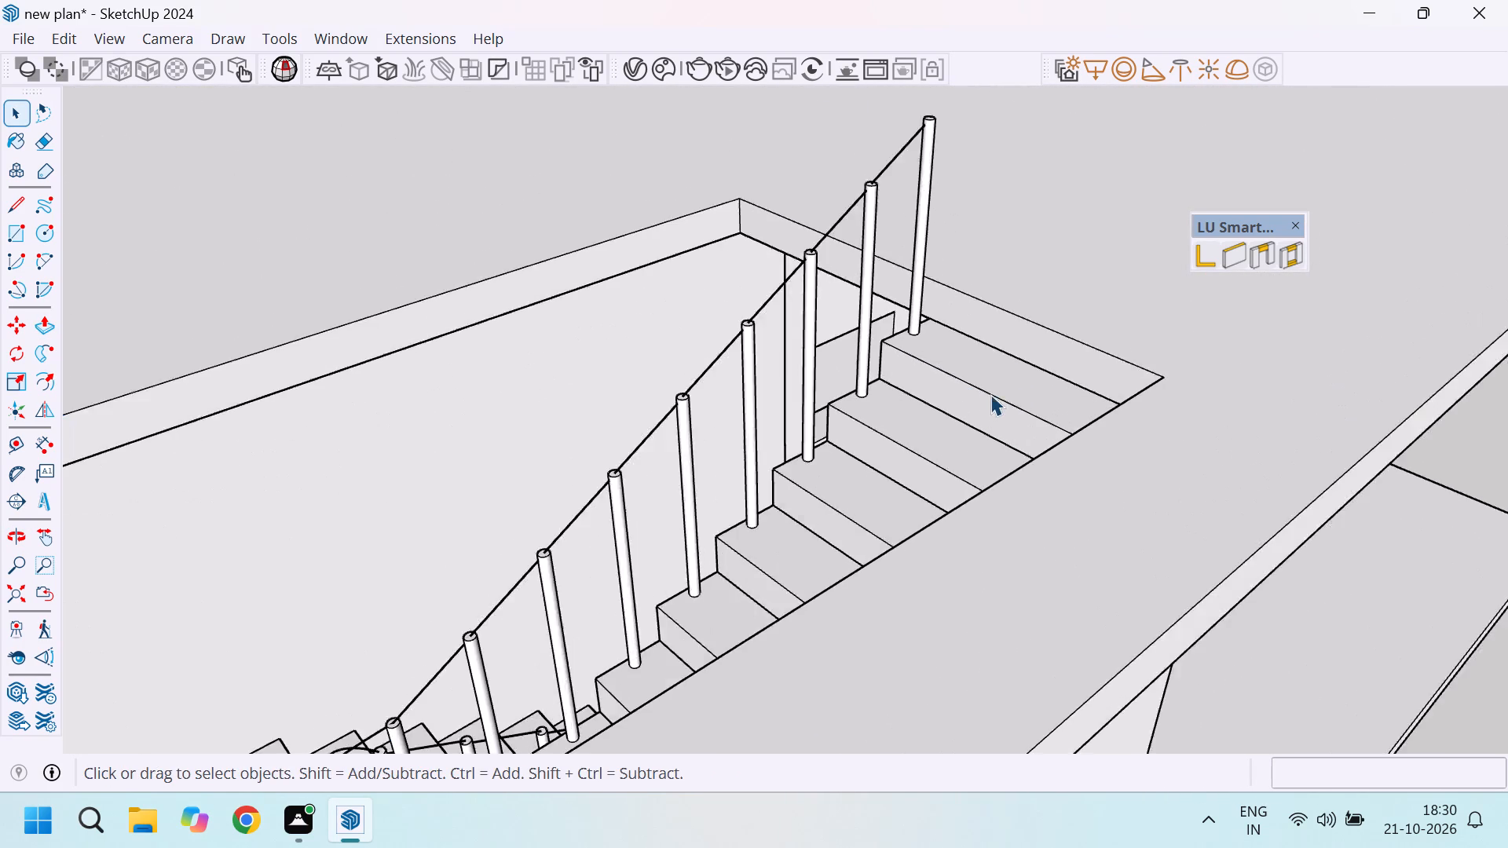
scroll(1034, 384, "down", 7)
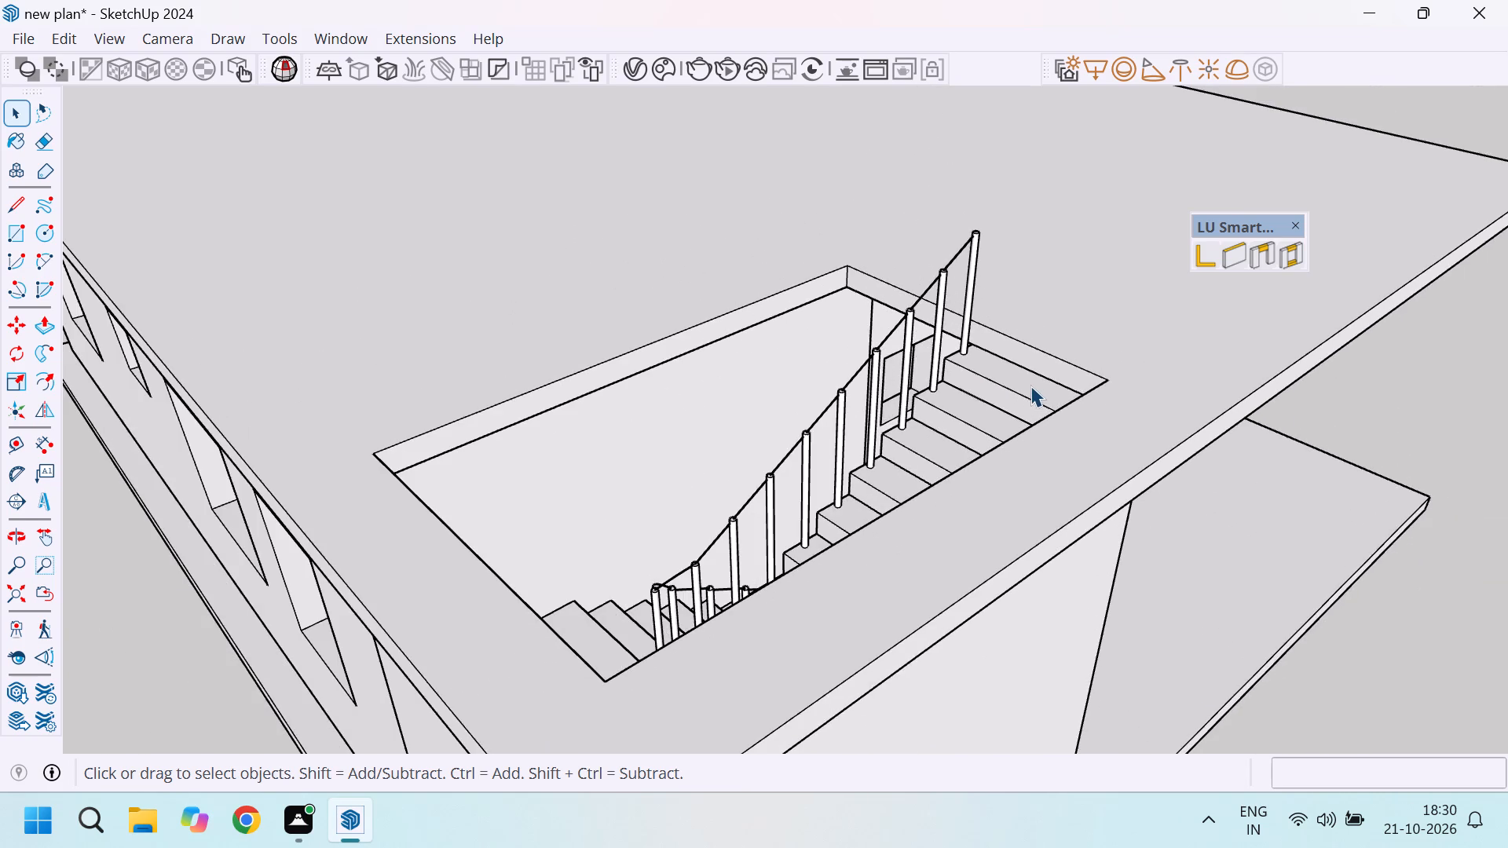
middle_click_drag(1011, 409, 1053, 404)
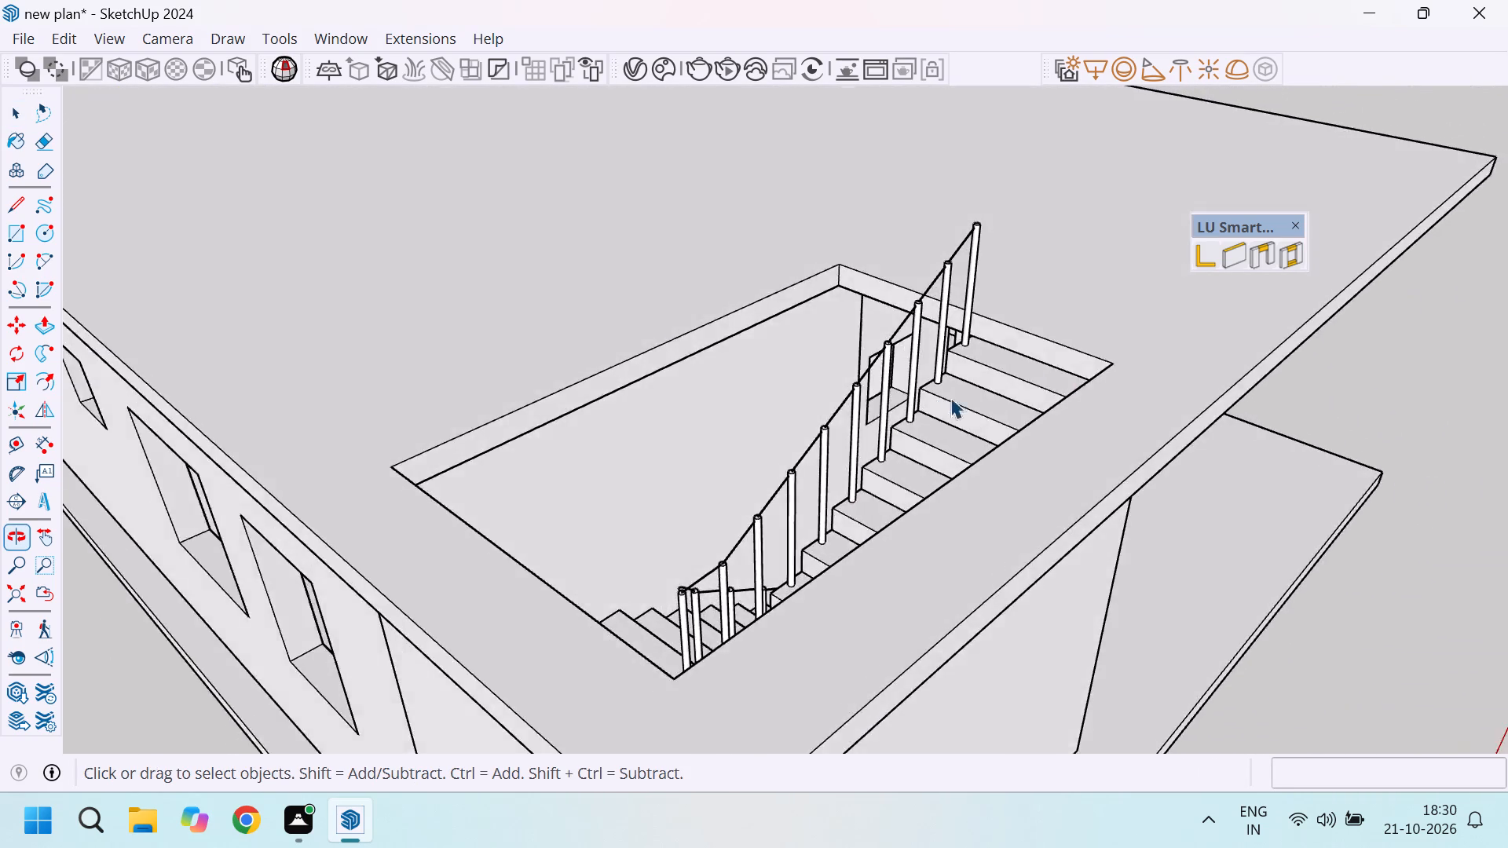
Inspect the whole house from outside, checking the slab's overhang, the stair opening and the exterior walls.
scroll(937, 400, "down", 12)
middle_click_drag(1094, 417, 587, 350)
scroll(847, 491, "up", 4)
middle_click_drag(983, 500, 889, 455)
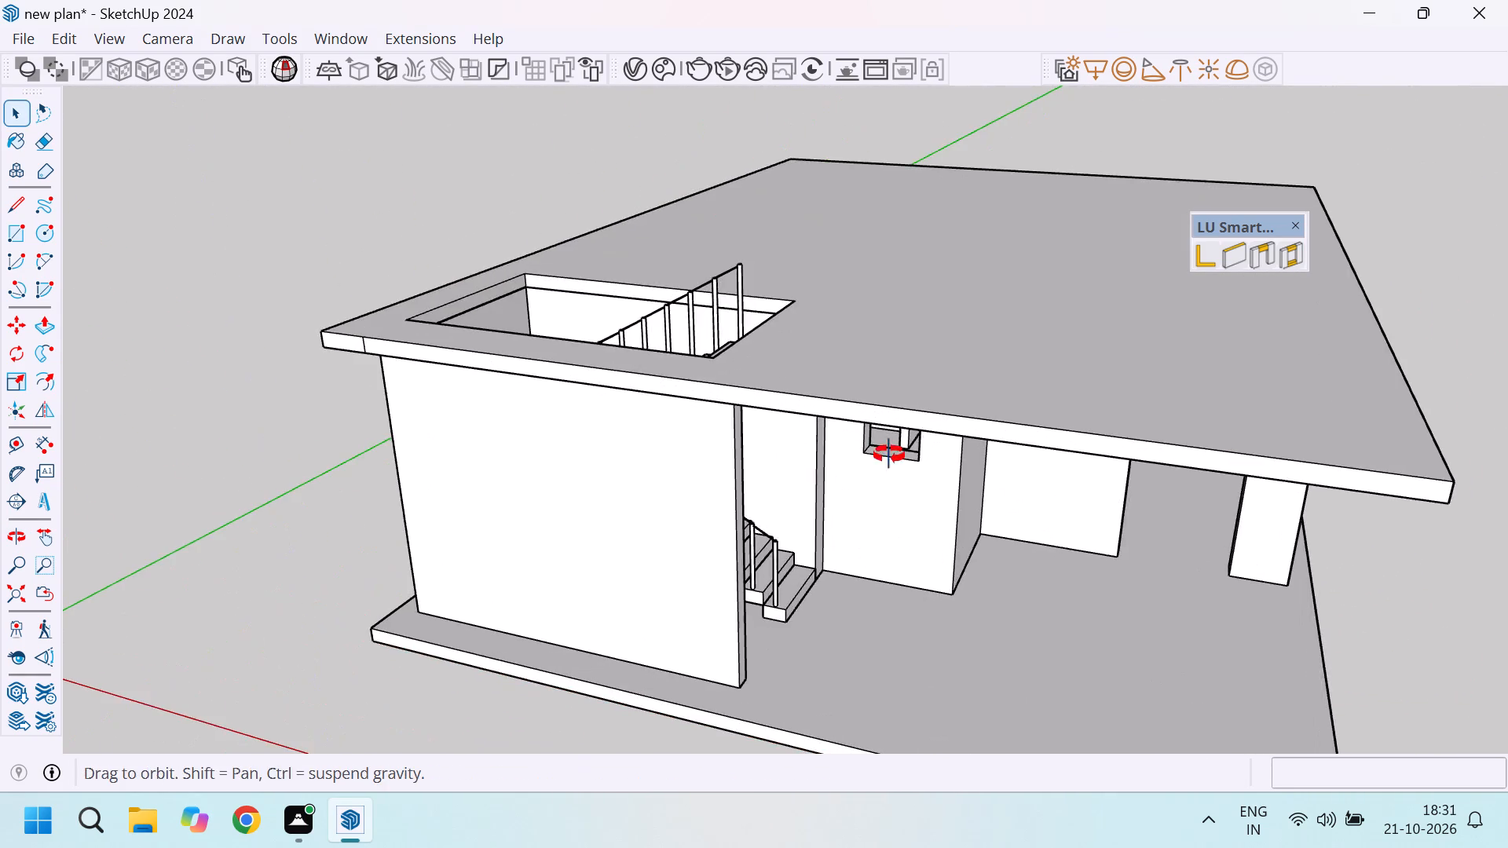
middle_click_drag(889, 455, 761, 357)
scroll(932, 389, "down", 10)
middle_click_drag(953, 421, 995, 578)
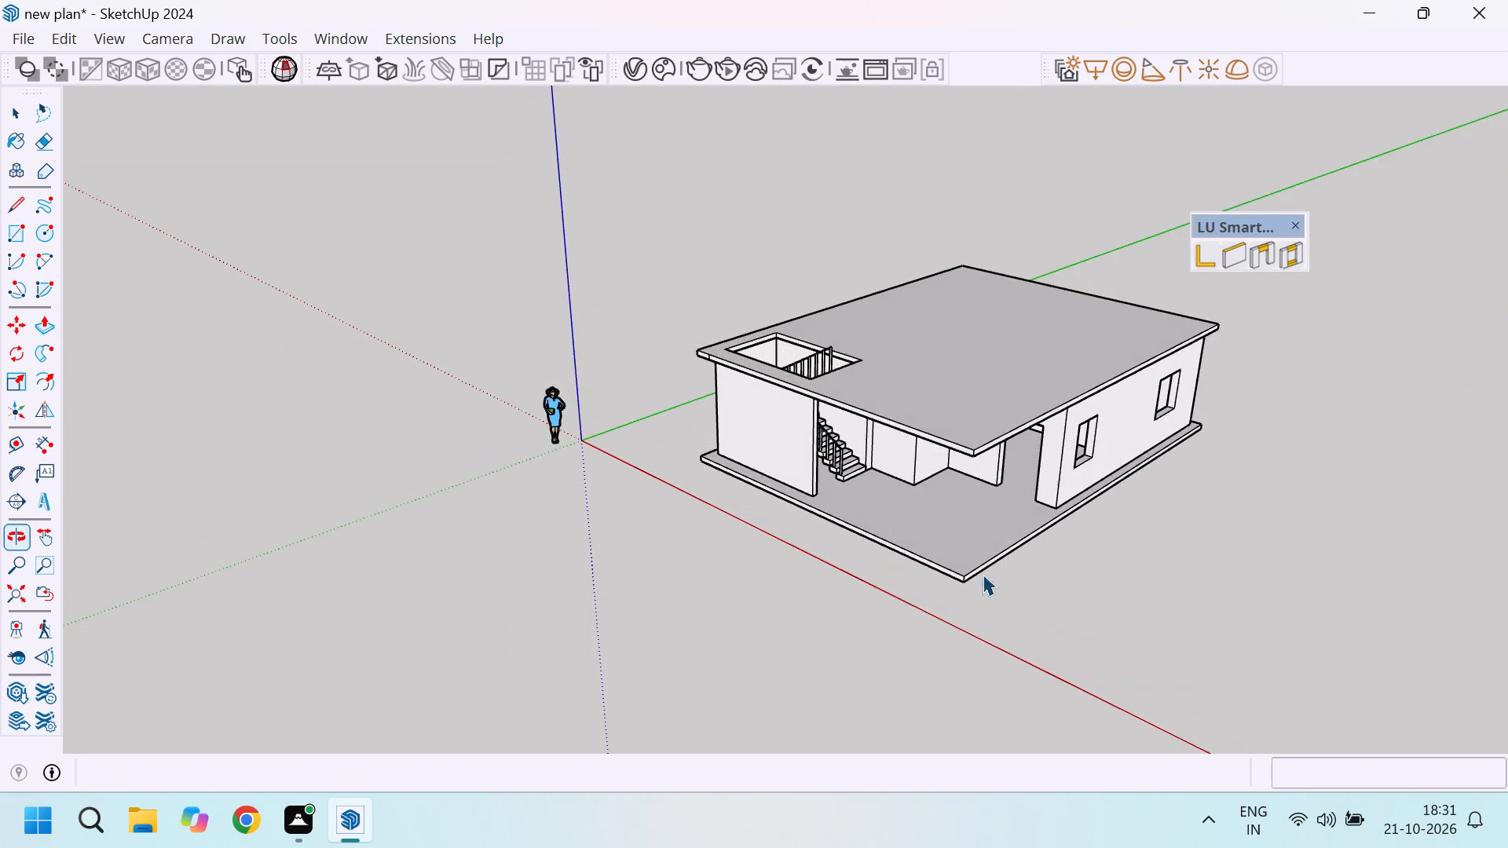
scroll(766, 338, "up", 5)
middle_click_drag(882, 423, 1012, 550)
scroll(969, 470, "up", 8)
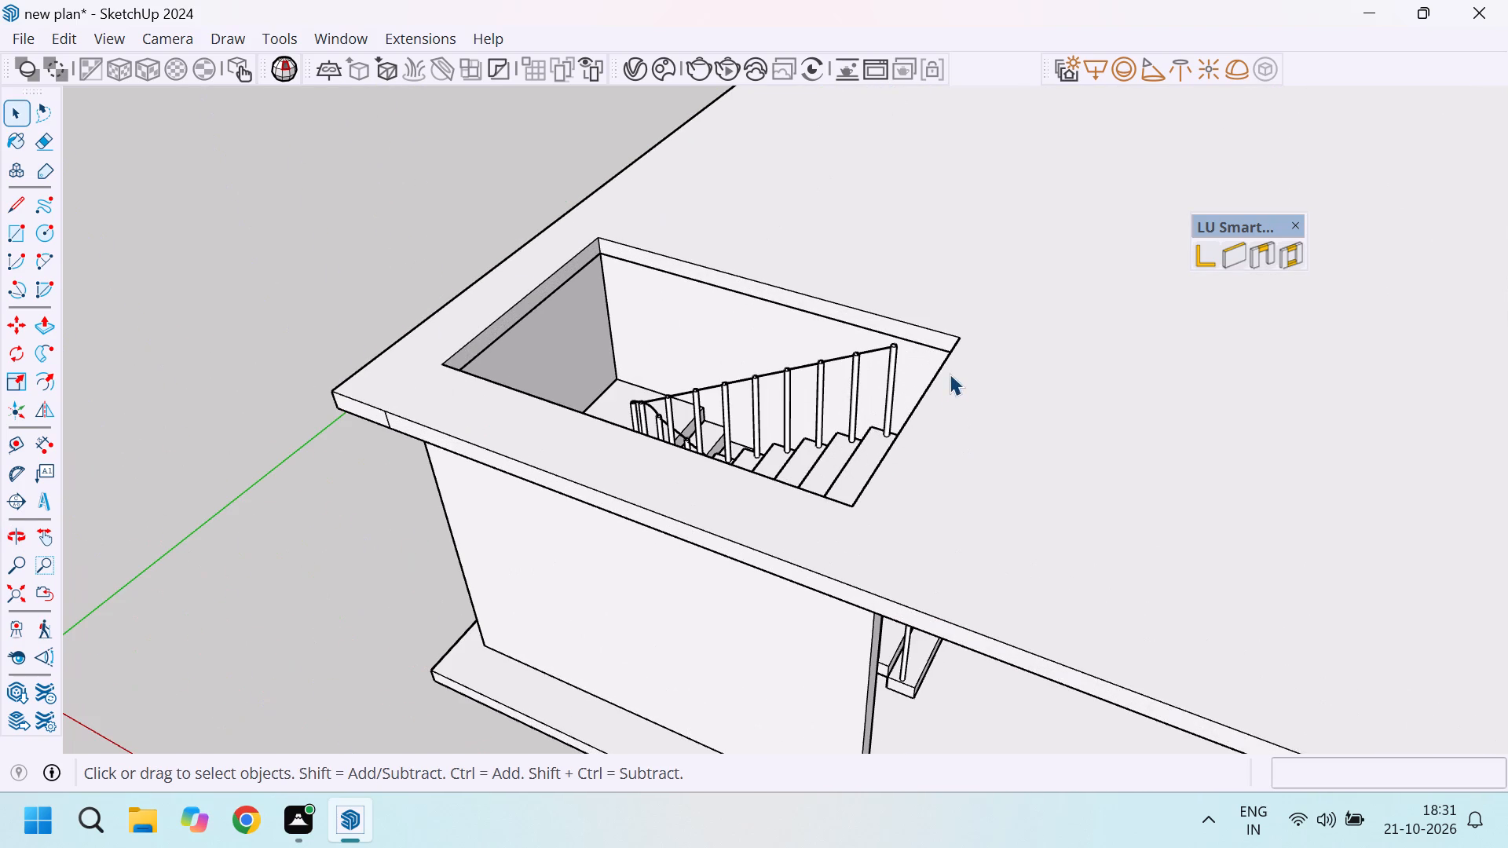
scroll(523, 336, "down", 4)
scroll(682, 389, "up", 1)
middle_click_drag(686, 423, 947, 422)
scroll(814, 388, "up", 2)
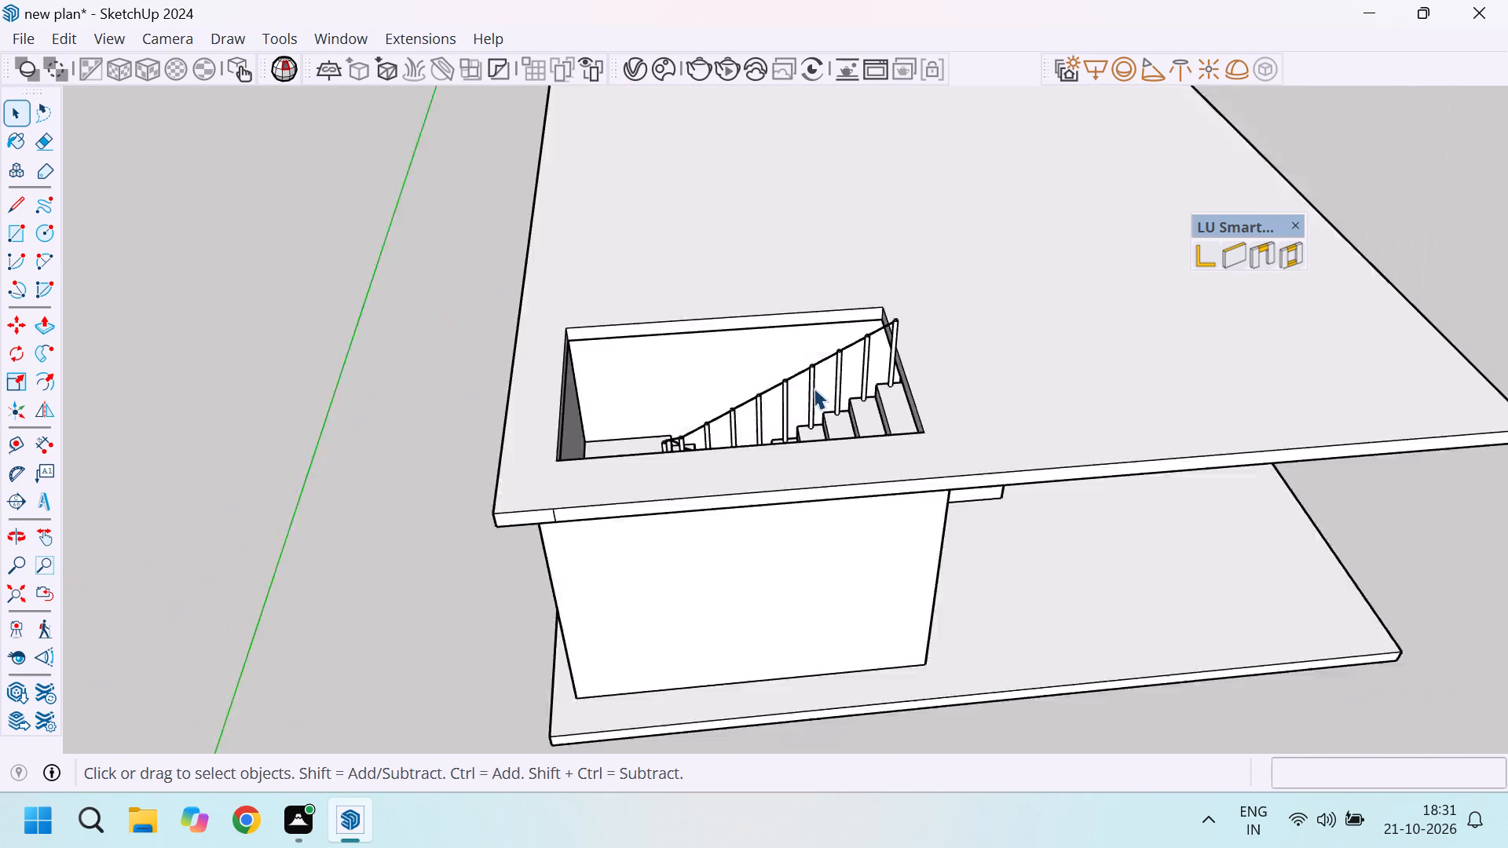
scroll(814, 388, "up", 3)
scroll(888, 413, "down", 4)
middle_click_drag(967, 384, 853, 415)
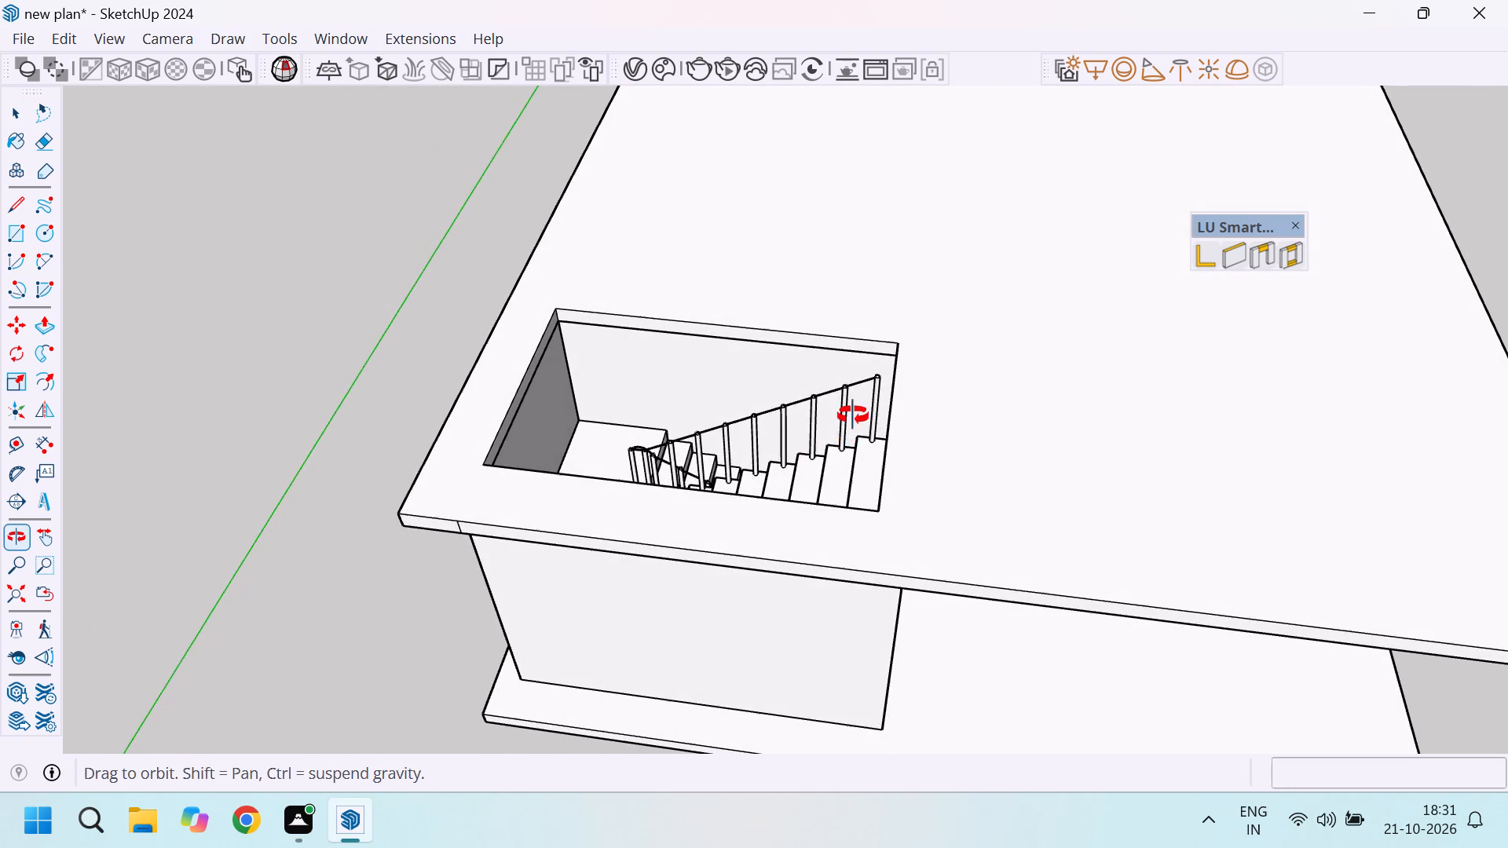
middle_click_drag(853, 415, 868, 229)
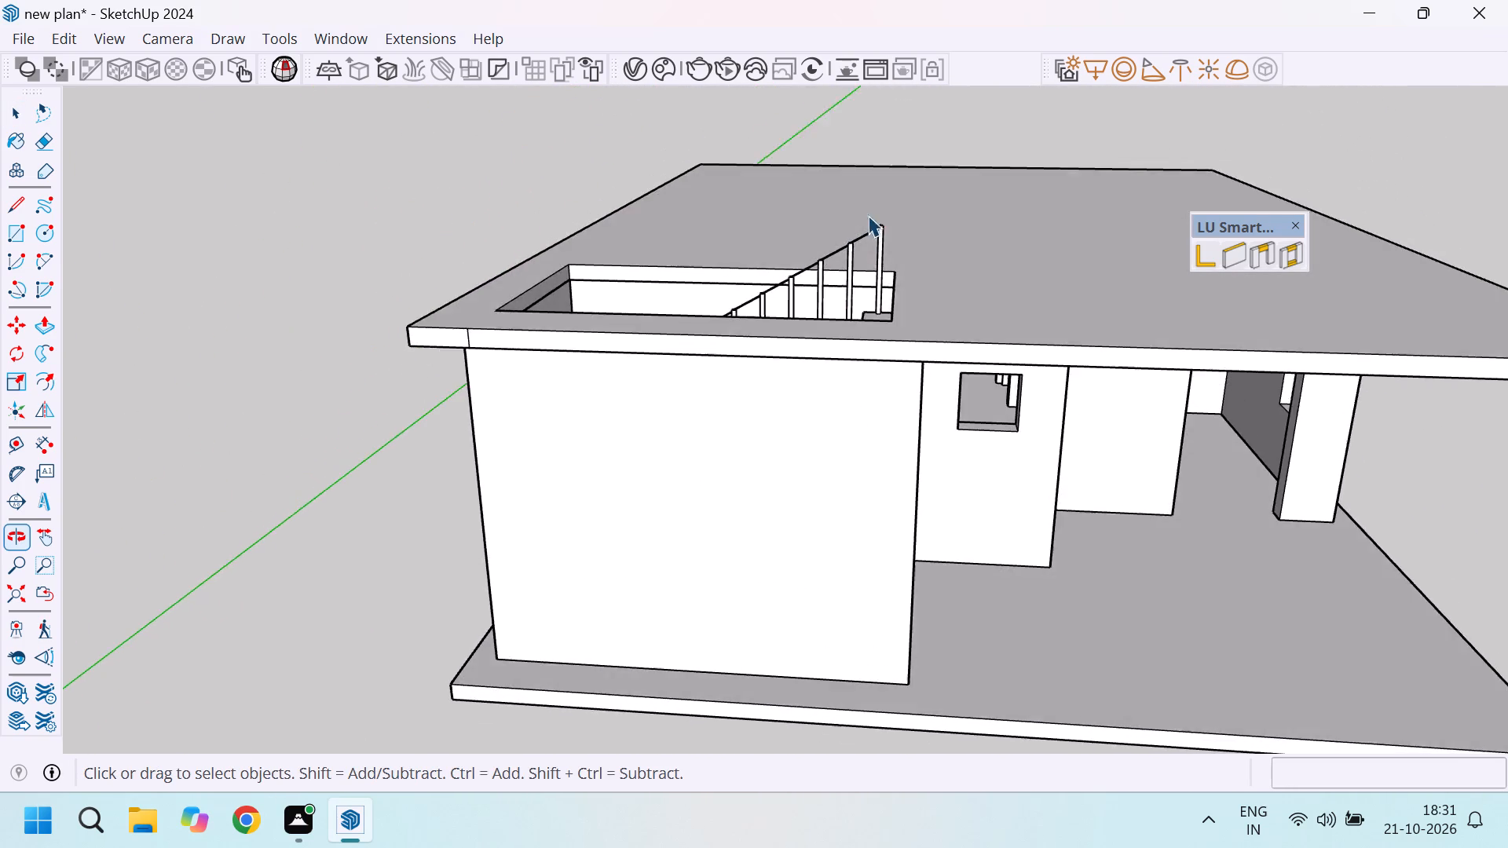
scroll(827, 230, "down", 11)
scroll(870, 402, "up", 6)
scroll(778, 388, "up", 5)
middle_click_drag(807, 377, 847, 510)
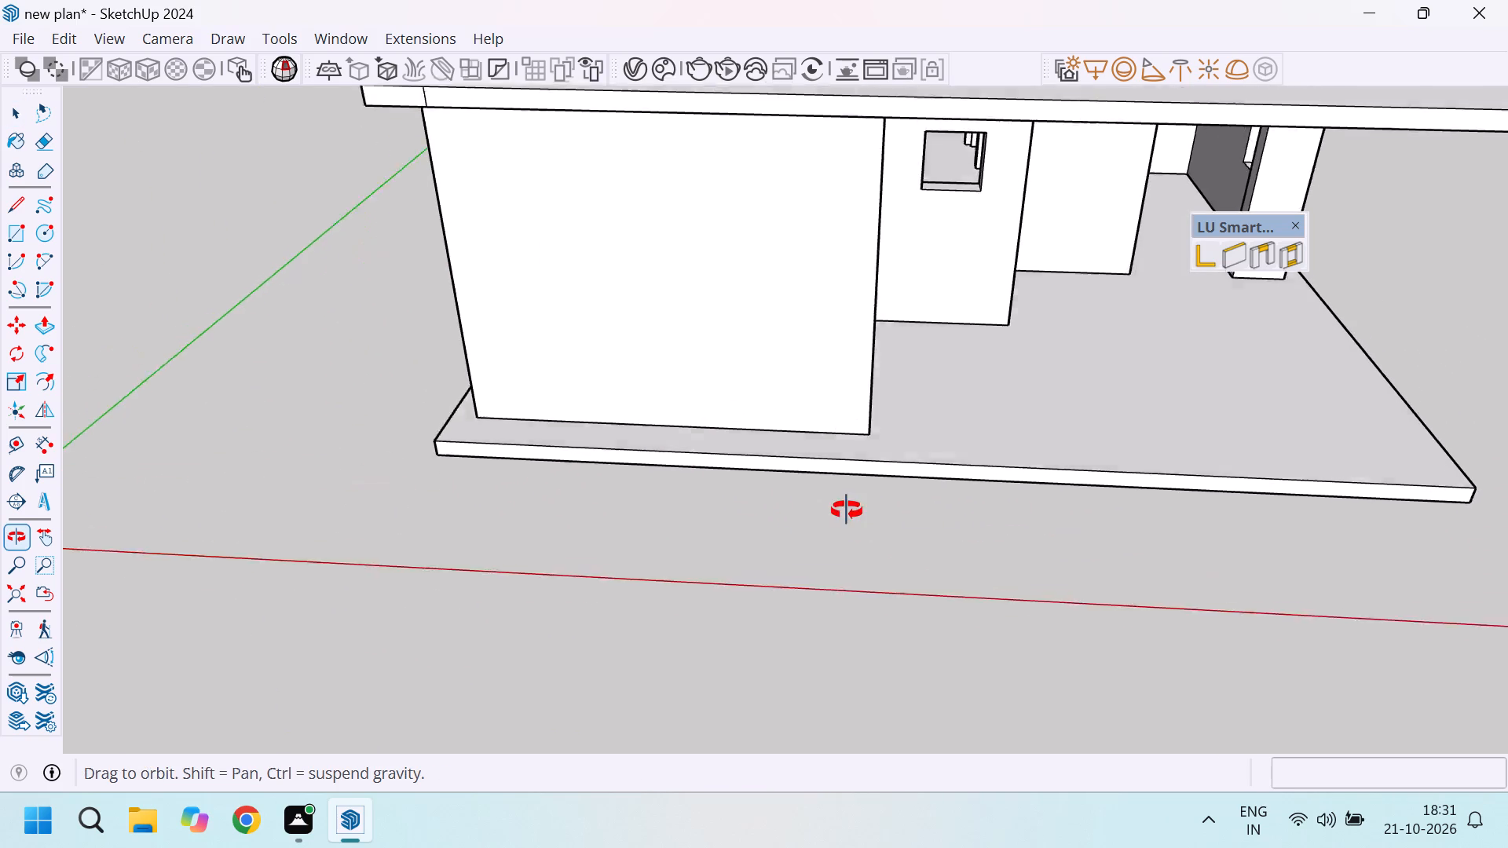
middle_click_drag(847, 510, 853, 530)
scroll(846, 518, "down", 5)
middle_click_drag(844, 498, 794, 668)
scroll(535, 426, "down", 6)
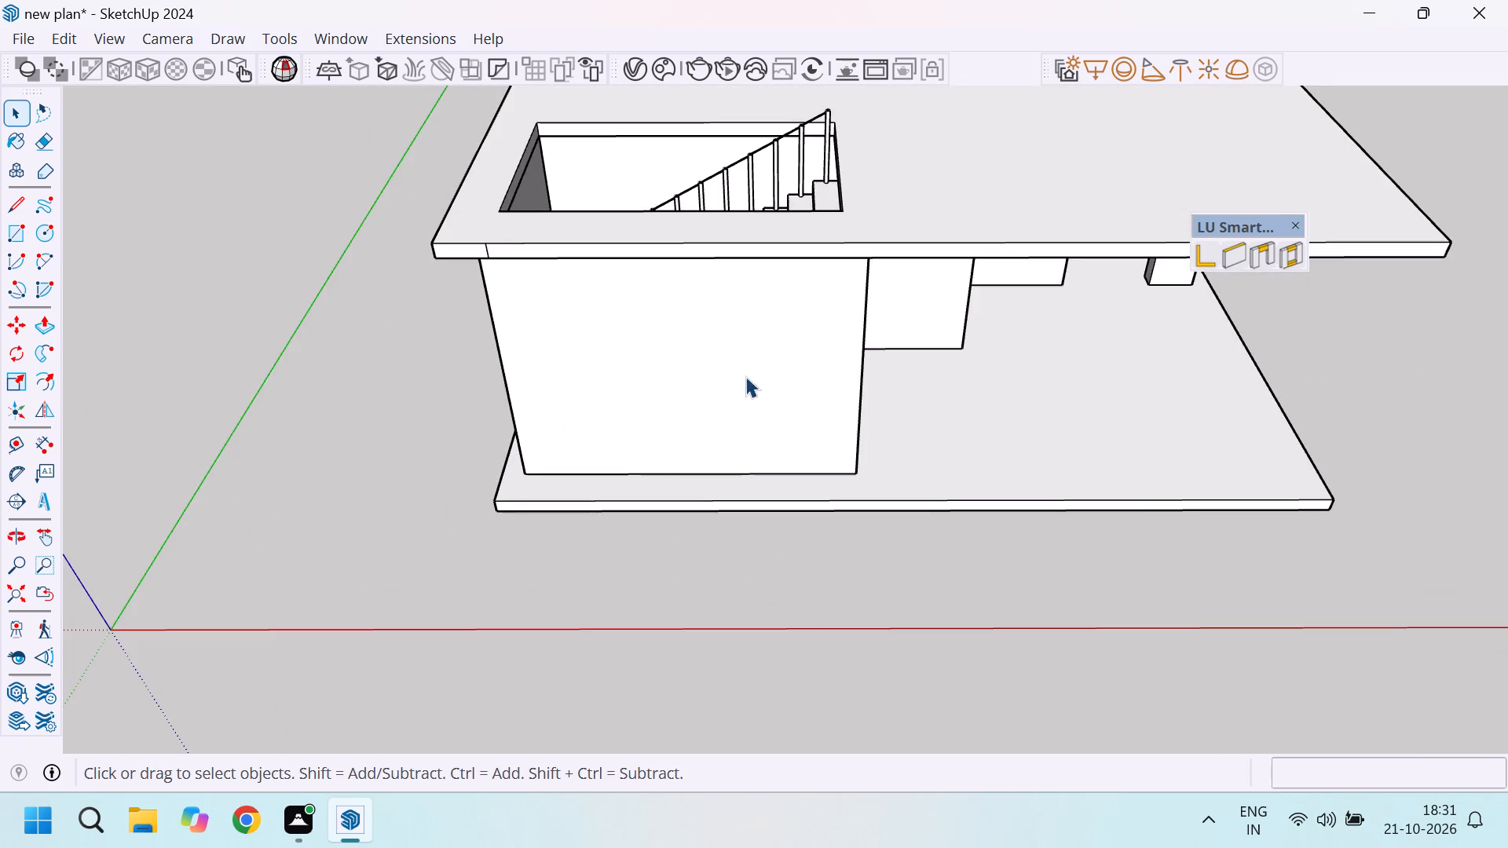
scroll(627, 390, "down", 6)
middle_click_drag(734, 387, 858, 196)
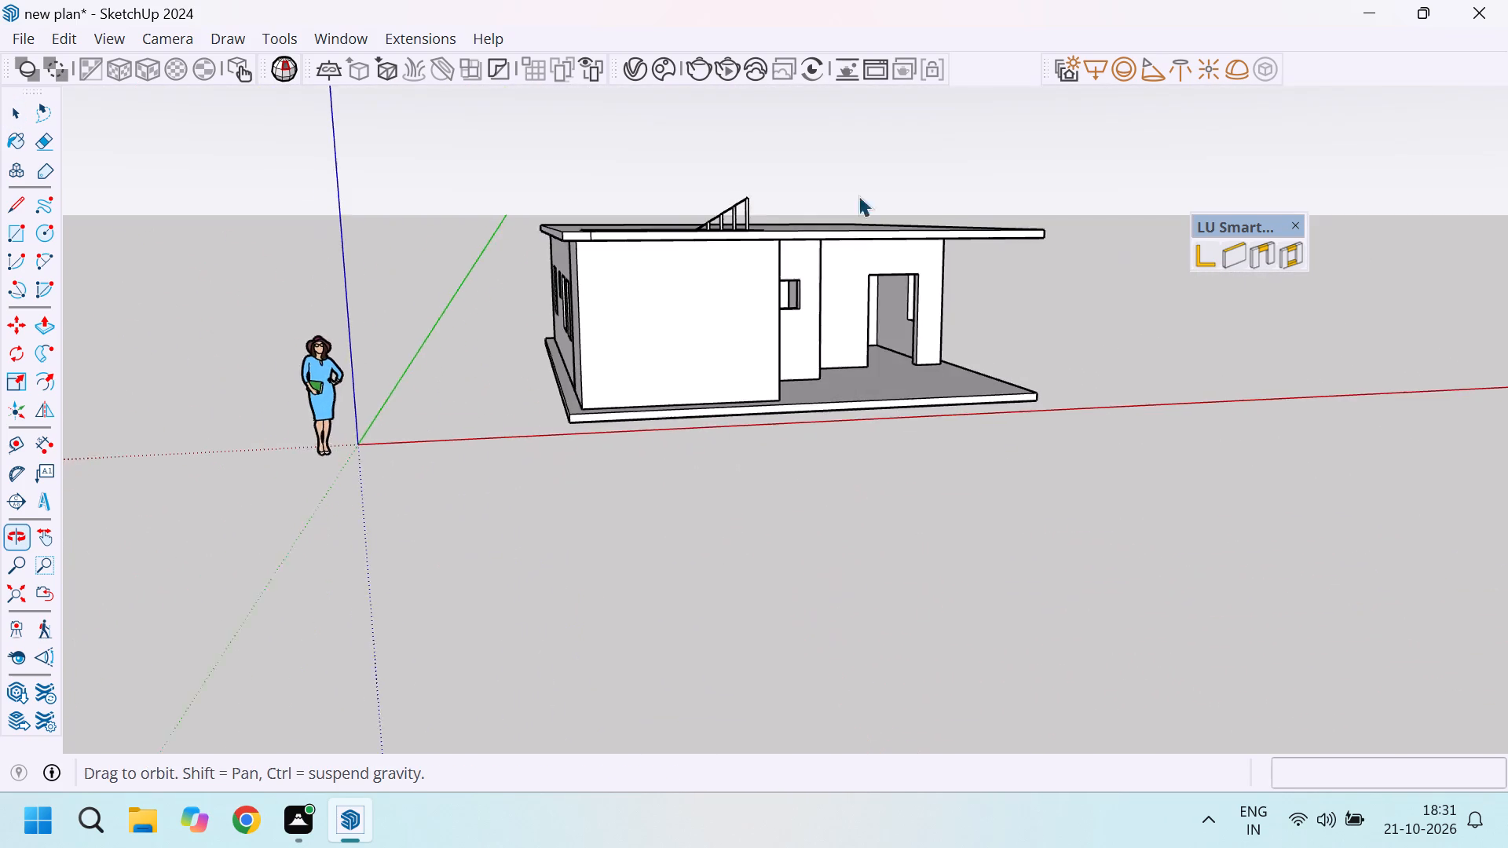
middle_click_drag(858, 196, 853, 185)
scroll(742, 328, "down", 6)
middle_click_drag(888, 331, 386, 491)
scroll(921, 384, "up", 8)
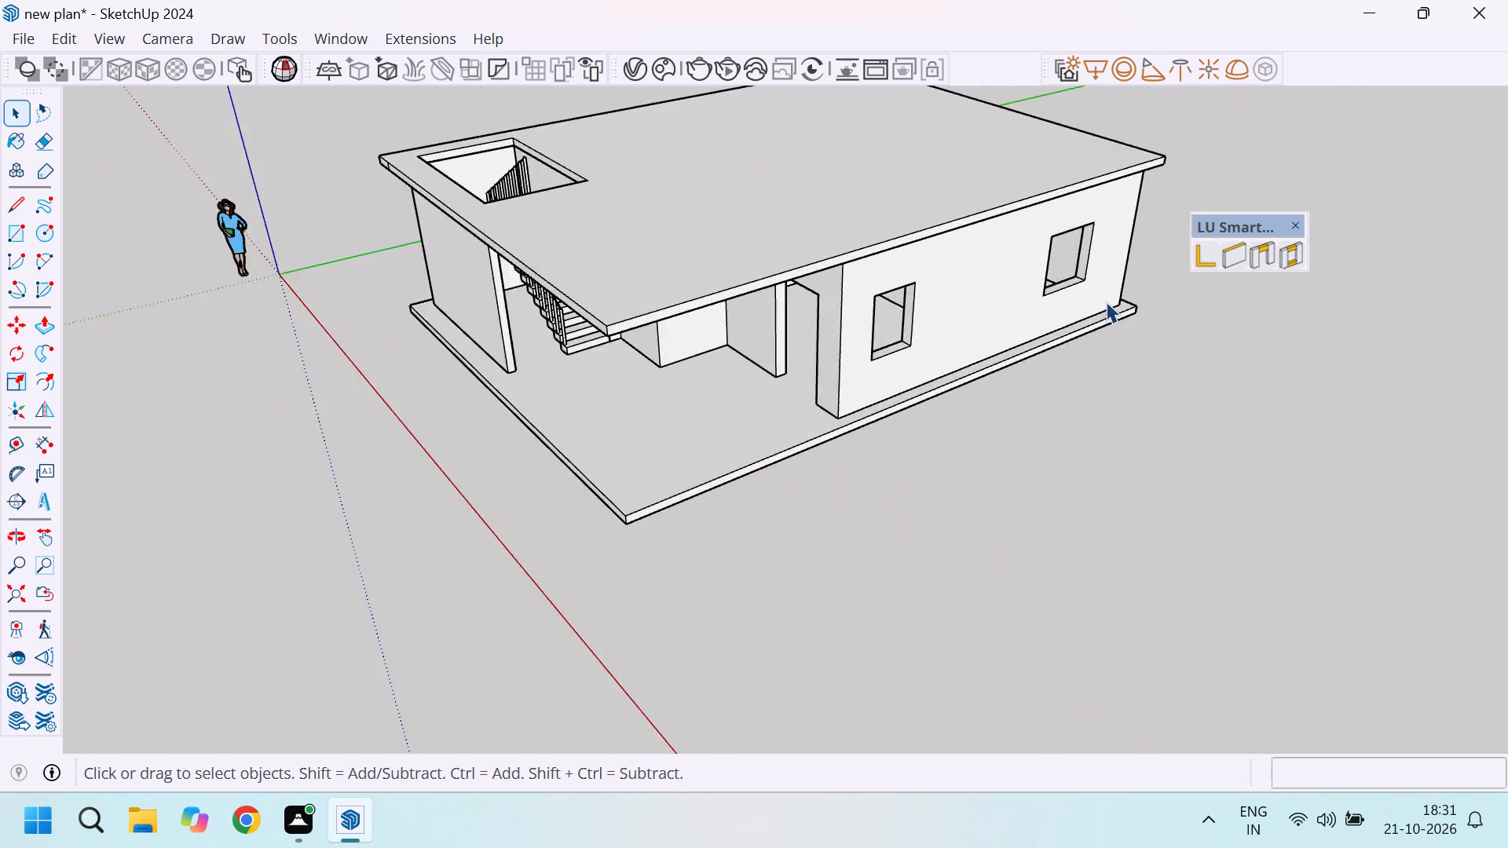
scroll(1106, 302, "up", 4)
middle_click_drag(1151, 313, 705, 361)
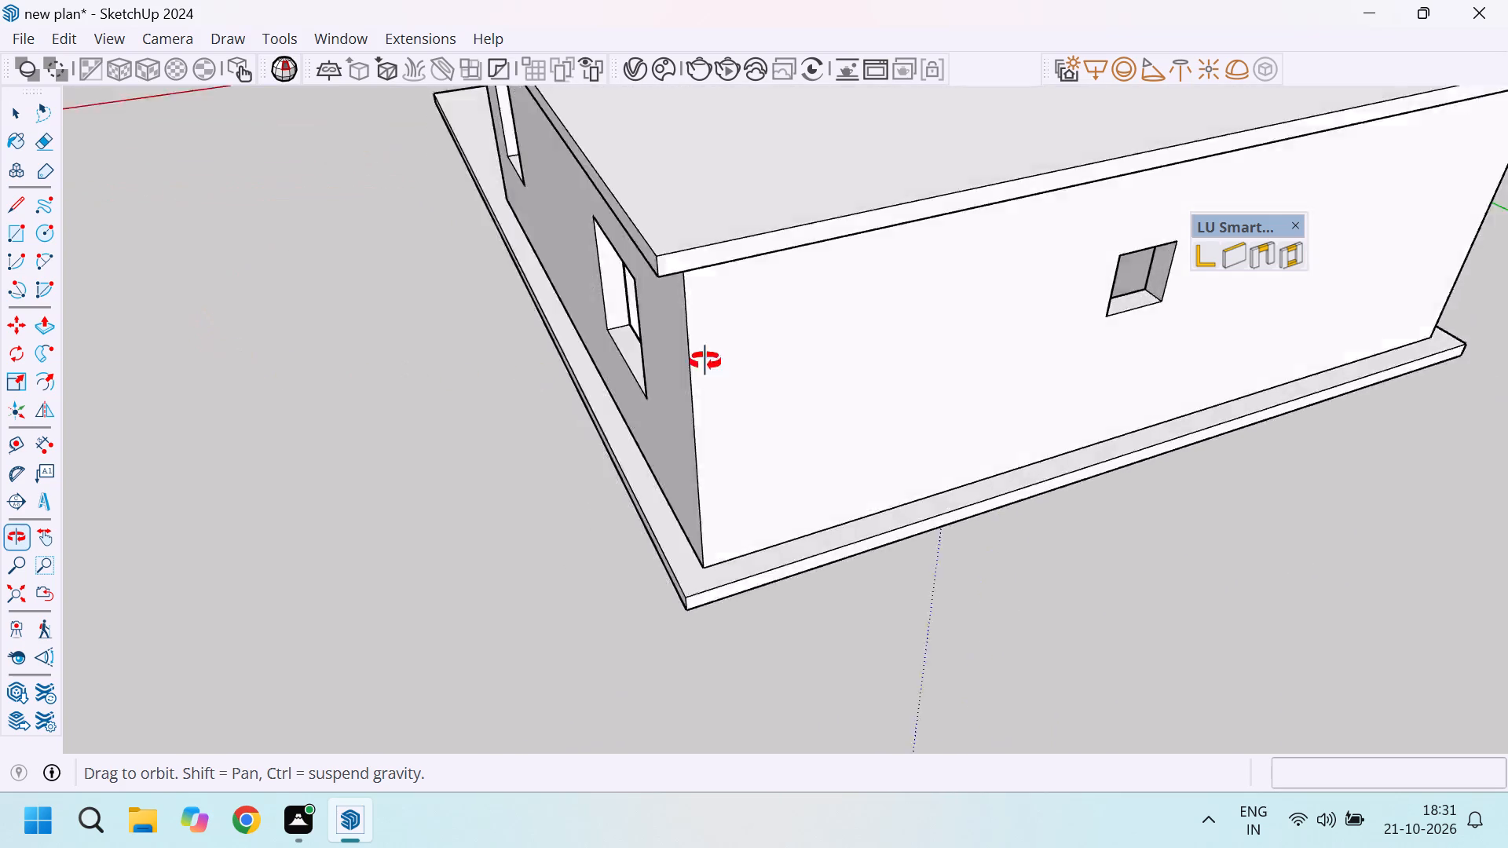
middle_click_drag(705, 361, 1152, 283)
scroll(769, 277, "down", 5)
middle_click_drag(546, 336, 1106, 240)
scroll(1022, 225, "down", 5)
middle_click_drag(921, 258, 715, 457)
scroll(574, 410, "down", 6)
middle_click_drag(1000, 334, 836, 358)
scroll(816, 349, "up", 6)
Hide the upper slab group.
left_click(796, 289)
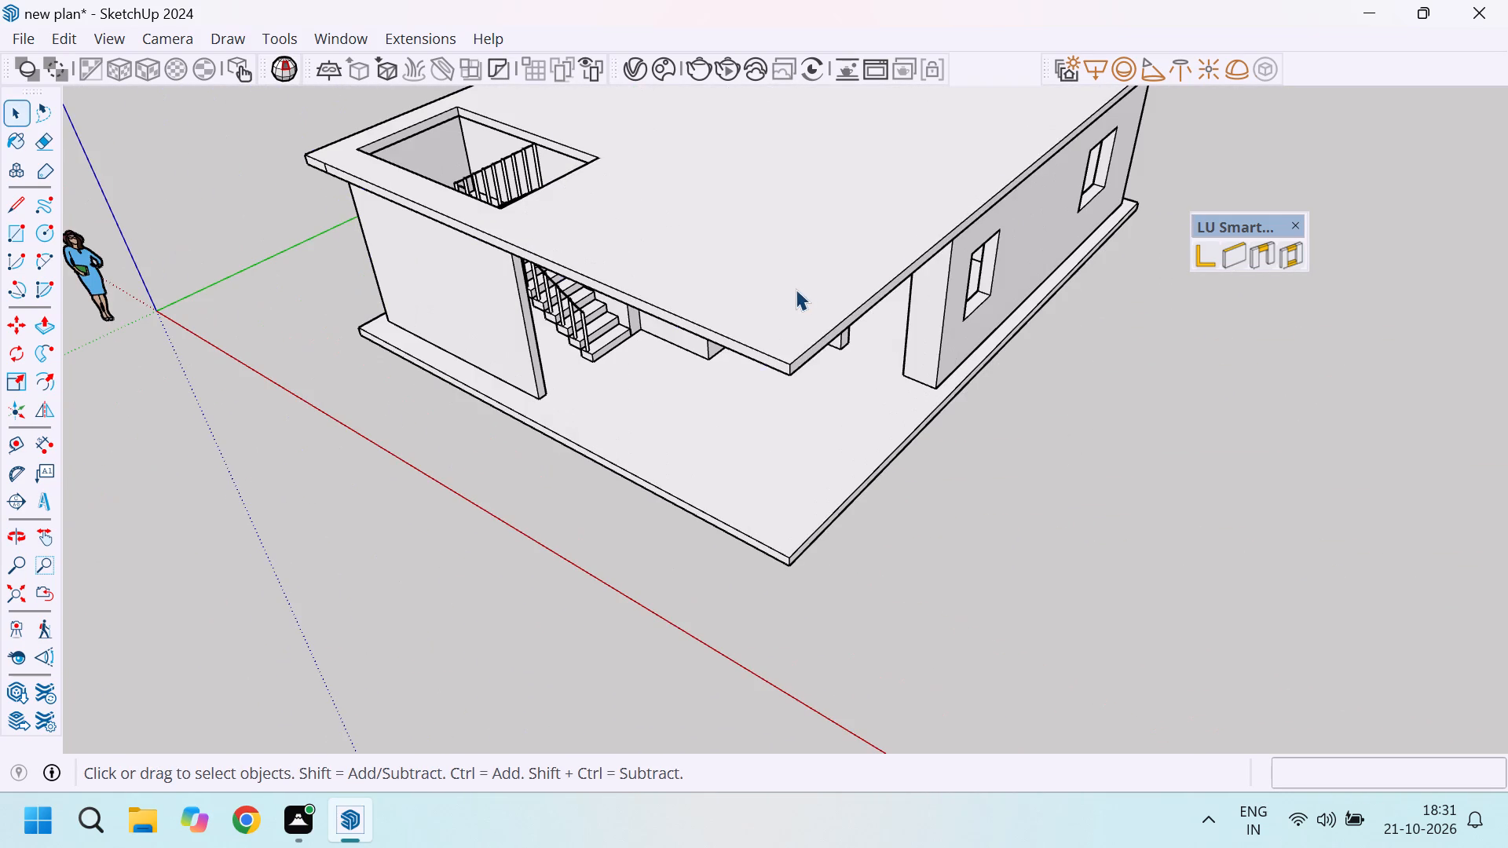
scroll(723, 367, "down", 4)
right_click(765, 292)
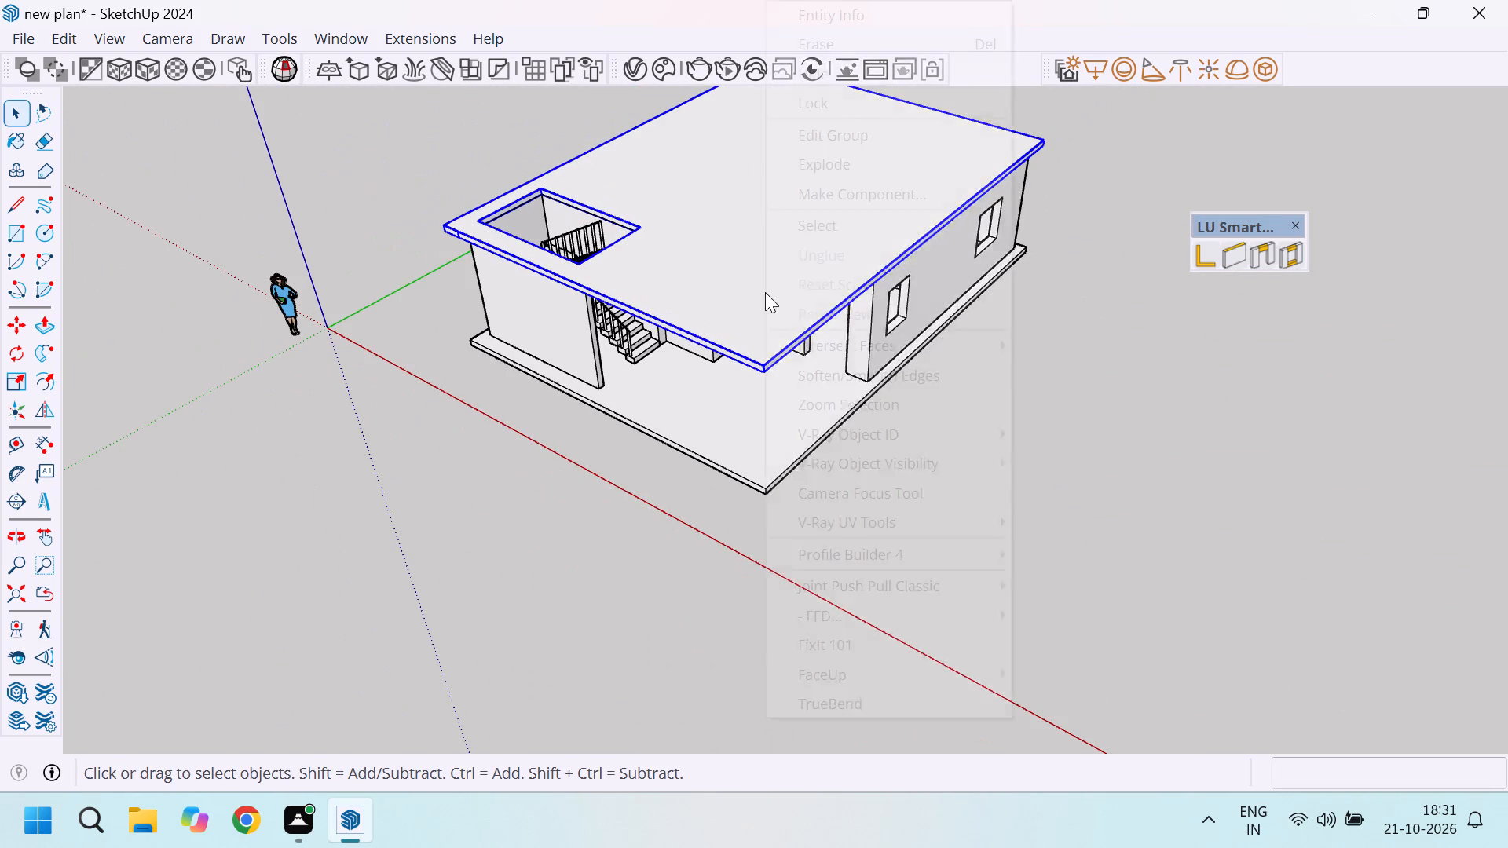
left_click(875, 79)
Examine the exposed rooms, wall layout and staircase from above.
scroll(812, 314, "down", 5)
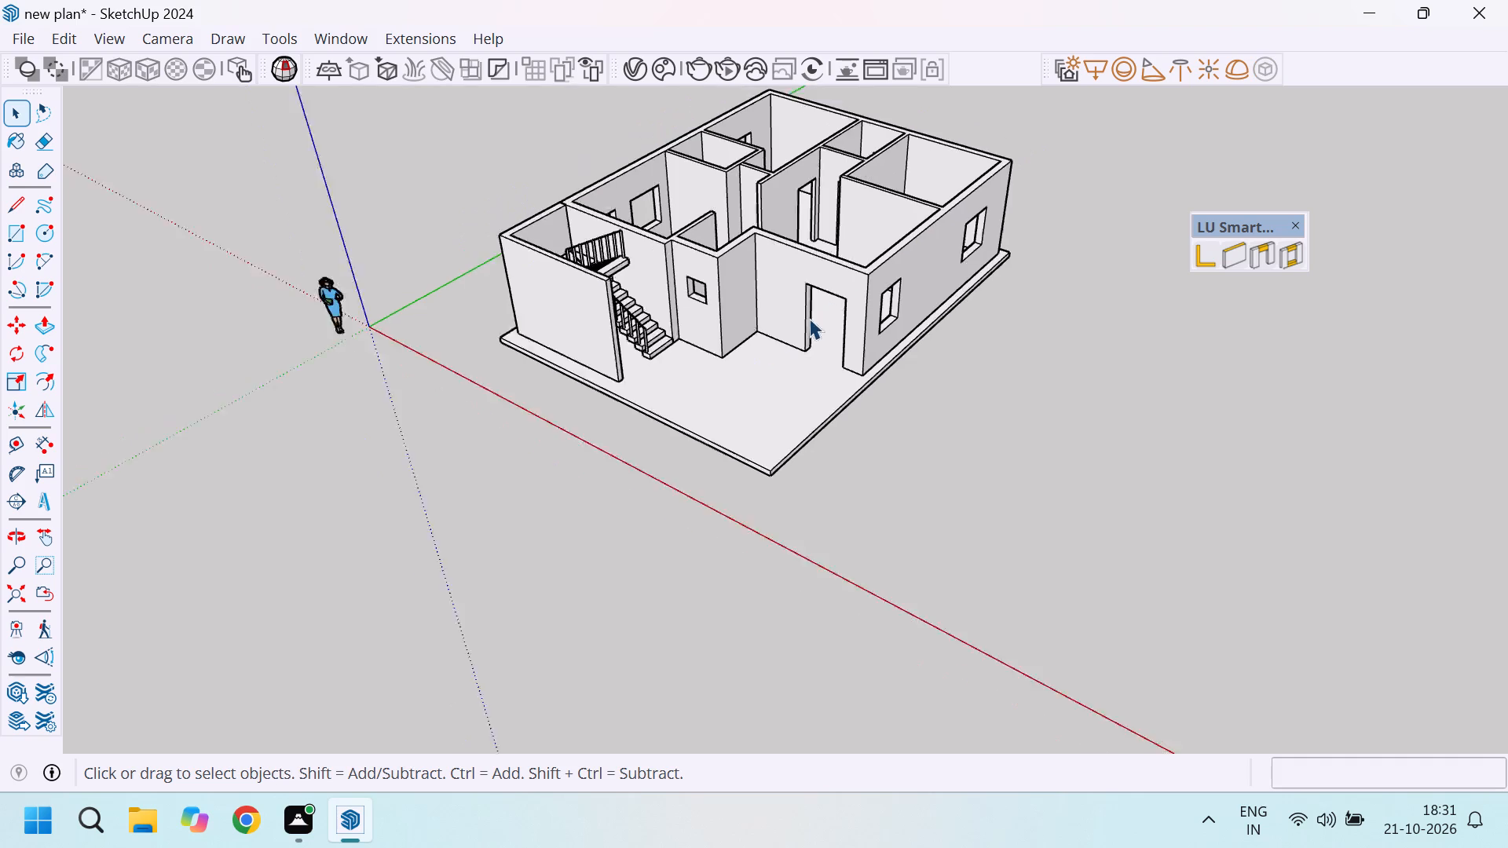
scroll(875, 227, "up", 5)
scroll(1088, 583, "down", 6)
scroll(849, 434, "up", 9)
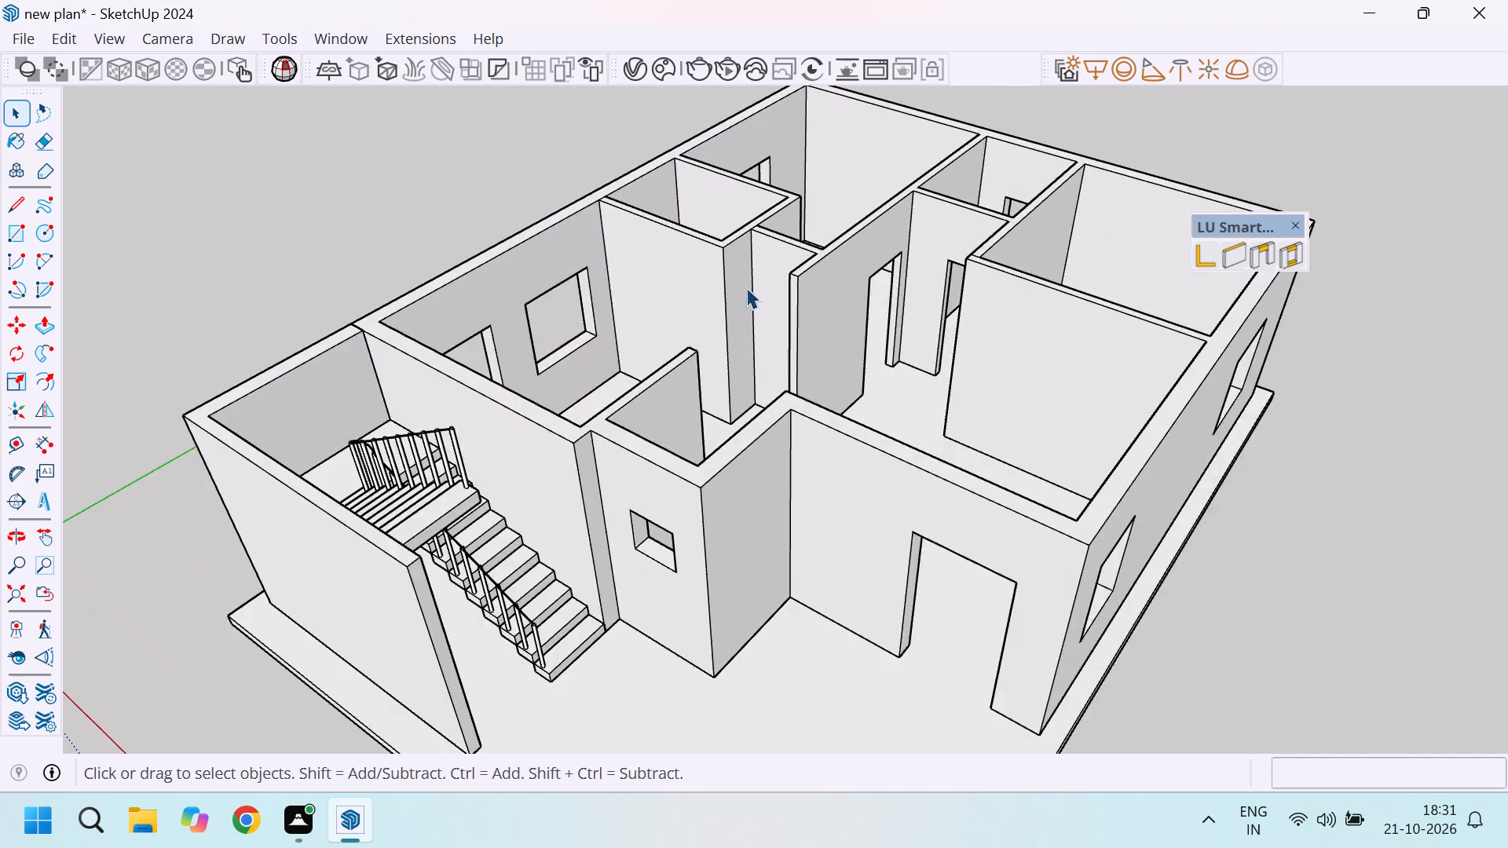
scroll(747, 298, "down", 6)
middle_click_drag(855, 322, 904, 521)
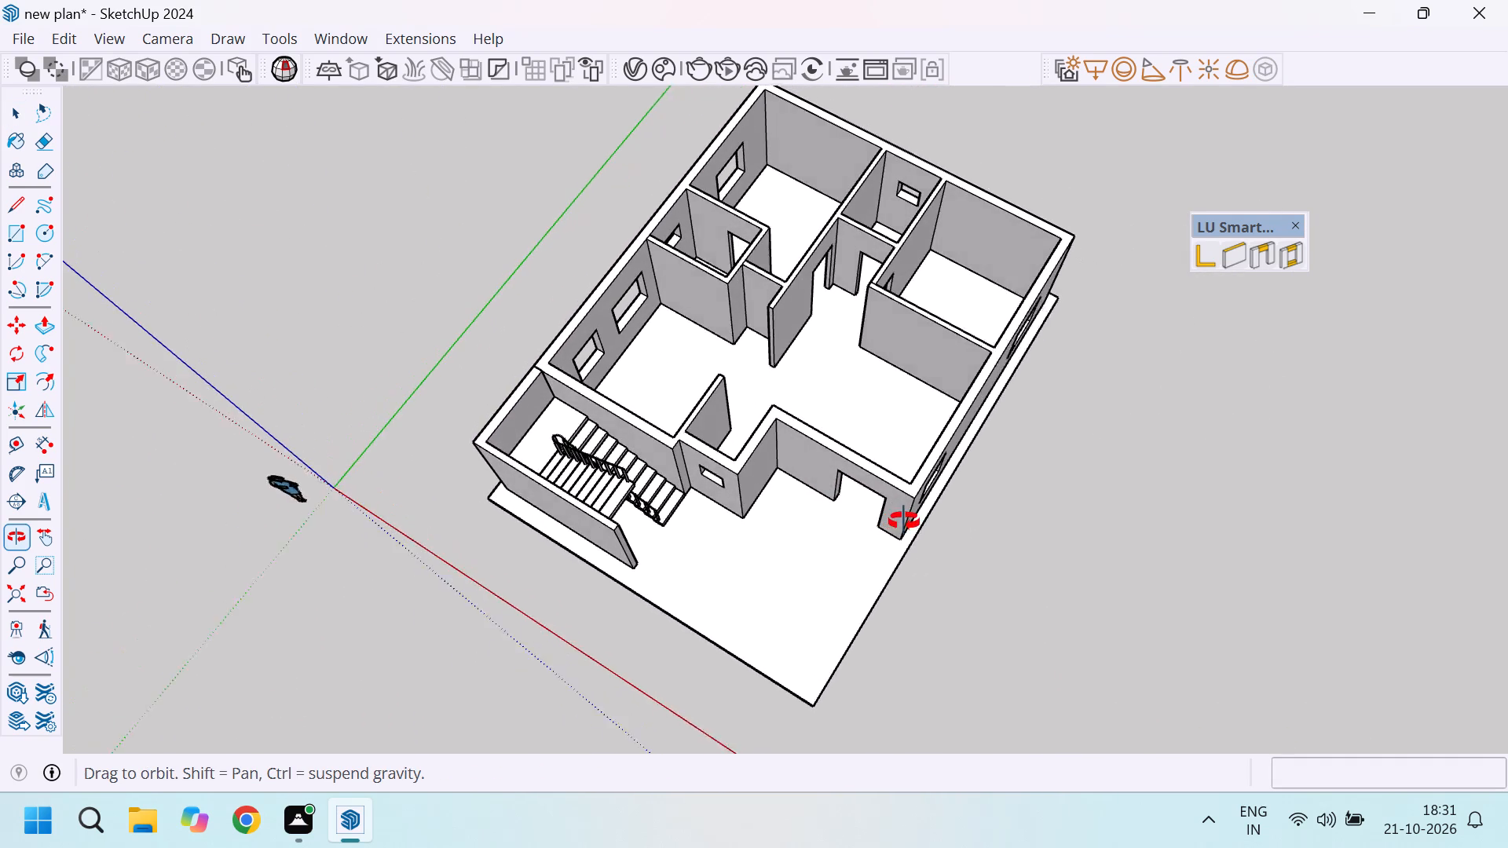
middle_click_drag(904, 521, 905, 518)
scroll(735, 444, "down", 3)
scroll(854, 487, "up", 1)
middle_click_drag(853, 488, 773, 342)
scroll(798, 393, "up", 4)
scroll(892, 388, "down", 4)
scroll(691, 422, "up", 2)
scroll(962, 409, "down", 4)
scroll(727, 414, "up", 8)
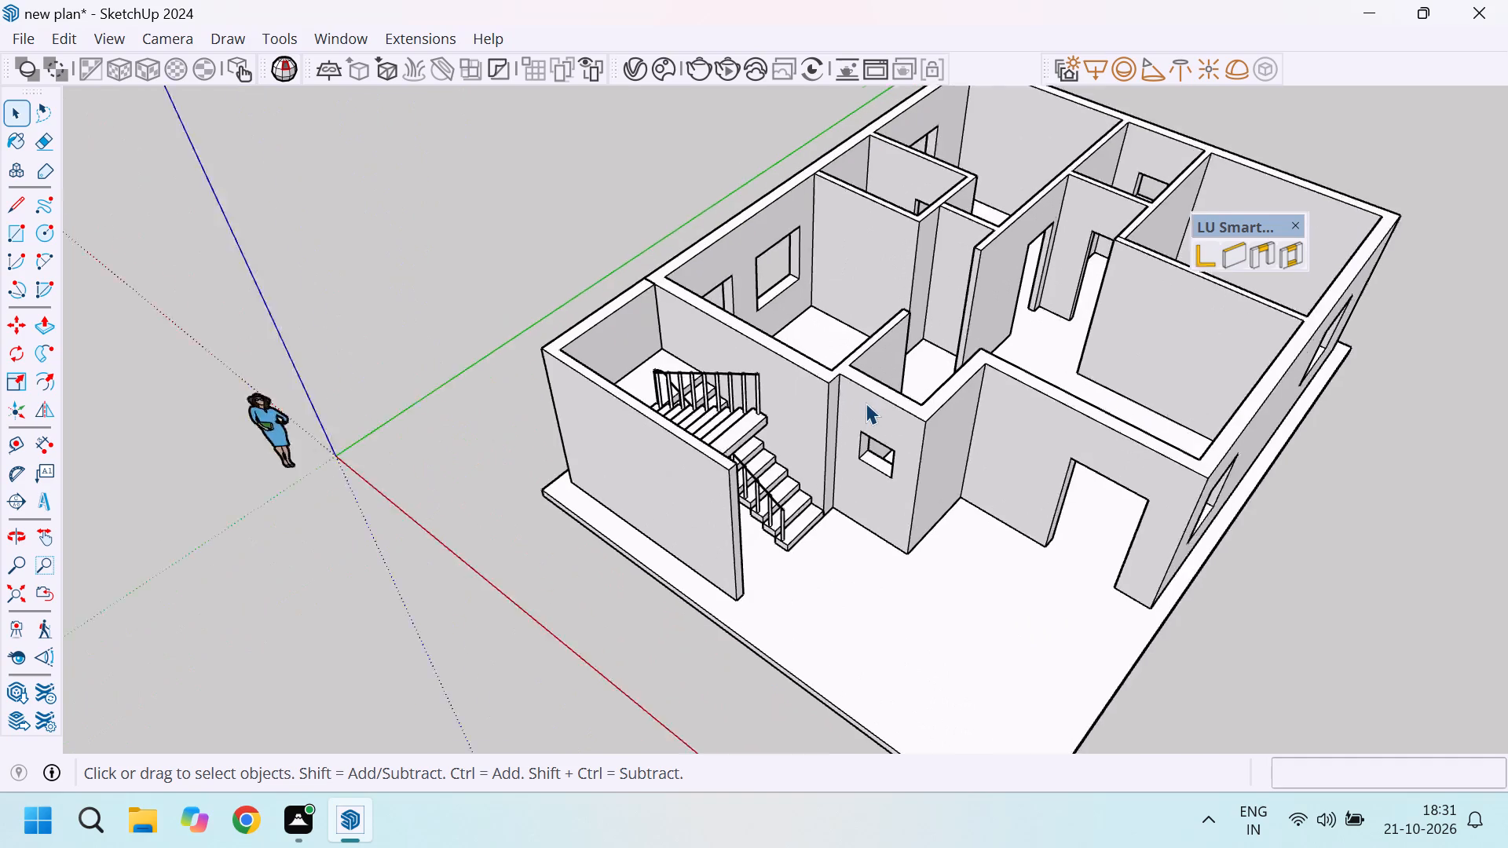
Inspect the house from above and from the front, checking the rooms, porch and main entrance opening.
scroll(853, 306, "down", 5)
scroll(1053, 364, "up", 5)
middle_click_drag(1054, 365, 1045, 360)
middle_click_drag(946, 385, 781, 389)
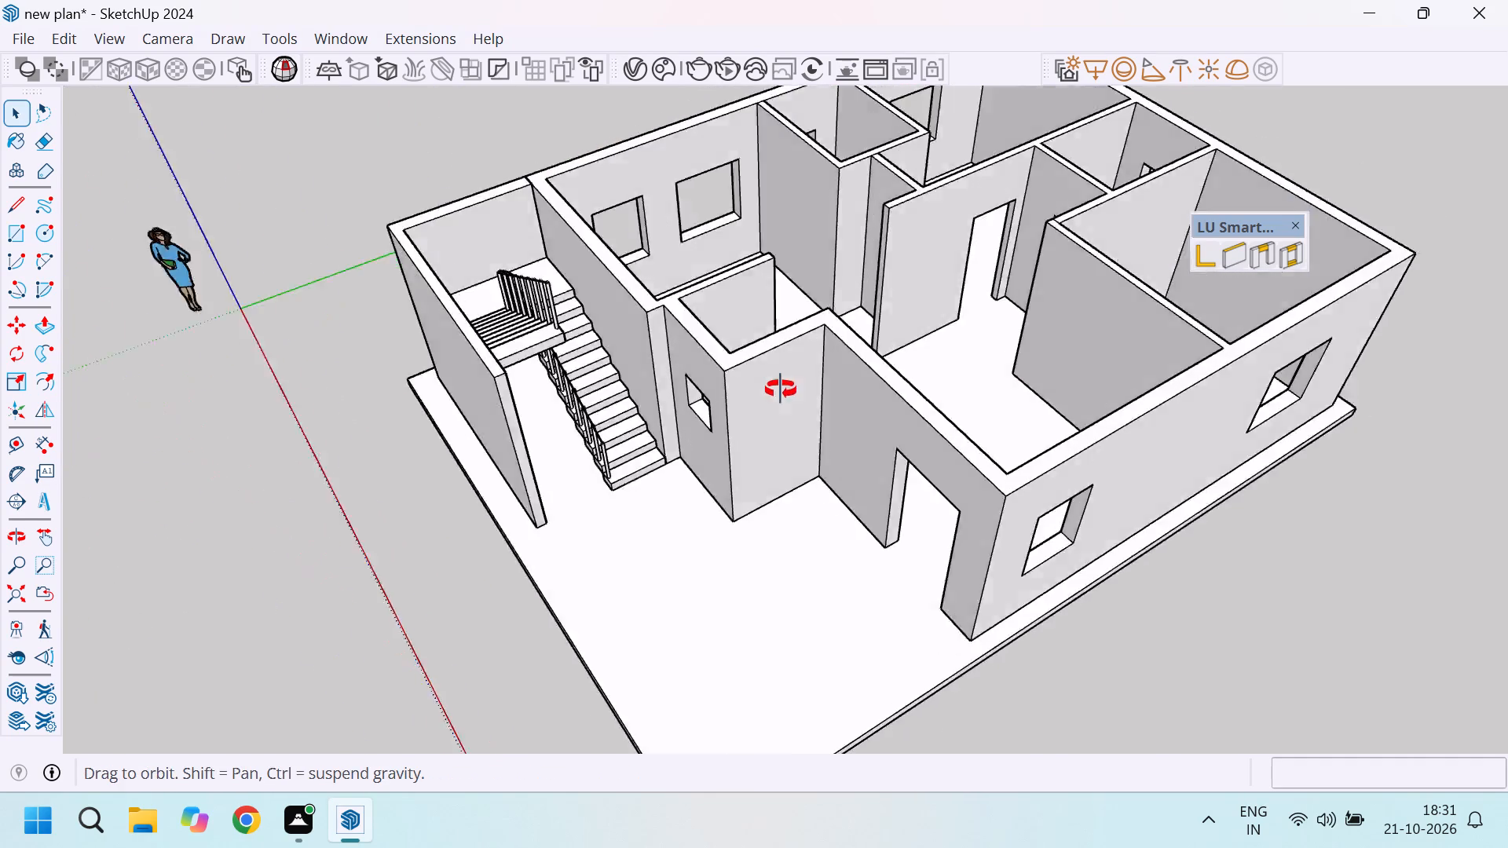
middle_click_drag(781, 389, 771, 375)
scroll(974, 281, "down", 5)
middle_click_drag(850, 440, 1156, 305)
scroll(992, 317, "up", 3)
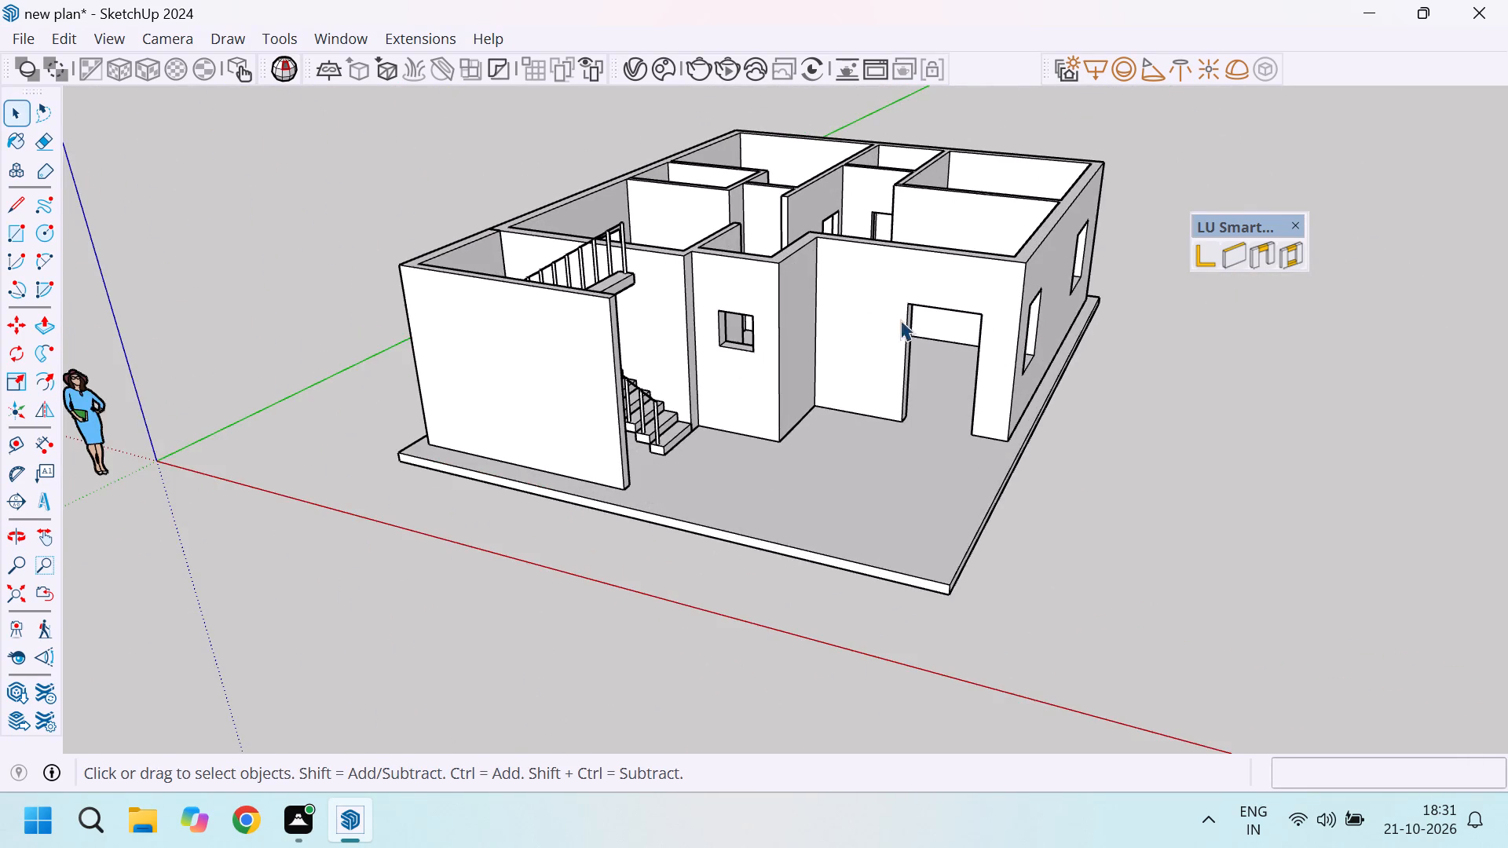
scroll(931, 320, "up", 4)
scroll(749, 426, "down", 9)
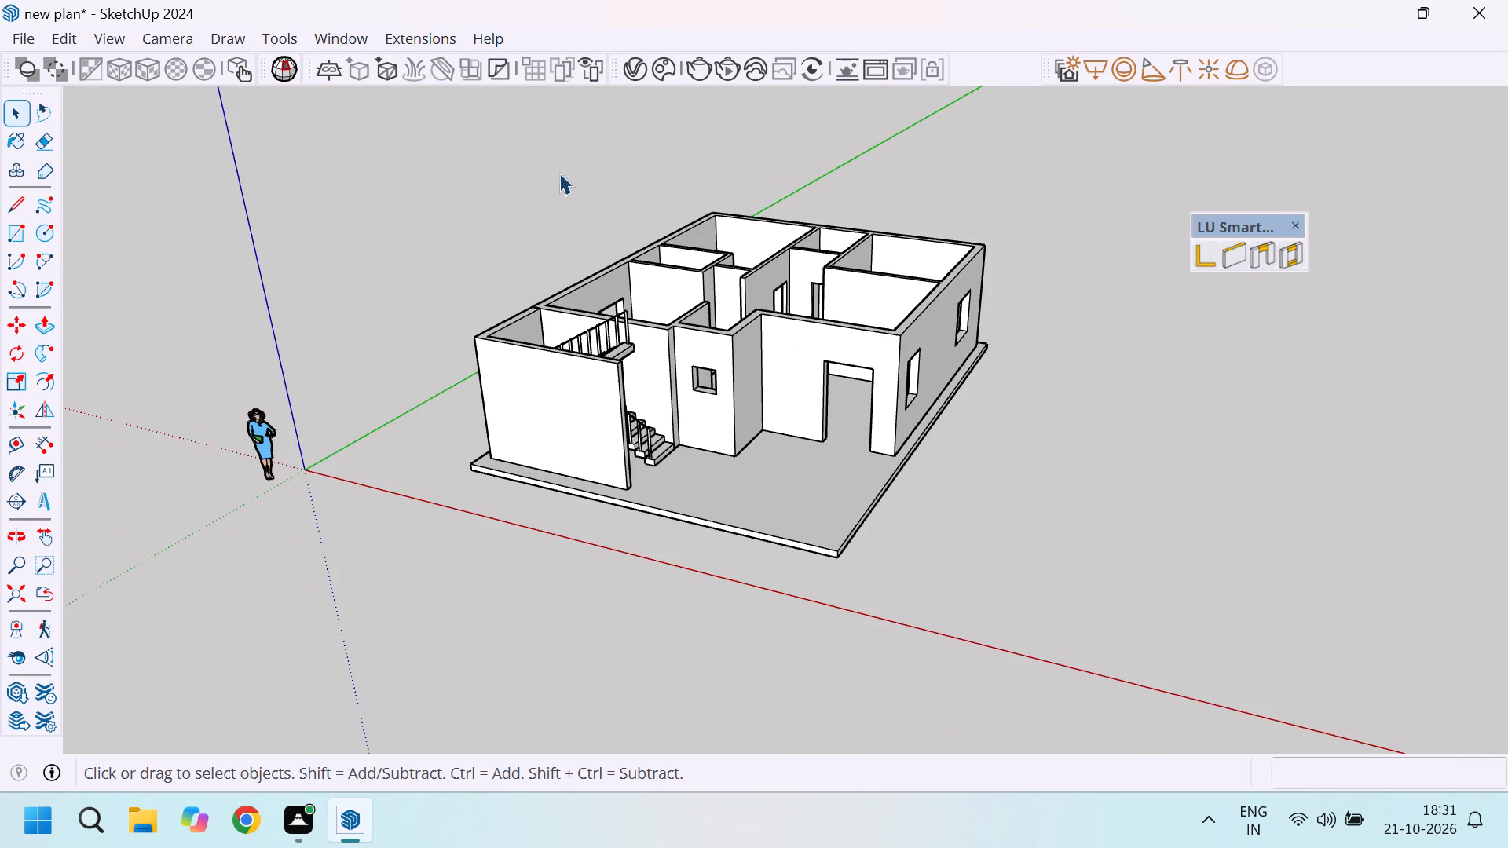
Open 3D Warehouse and search its models for "door".
left_click(356, 40)
left_click(397, 232)
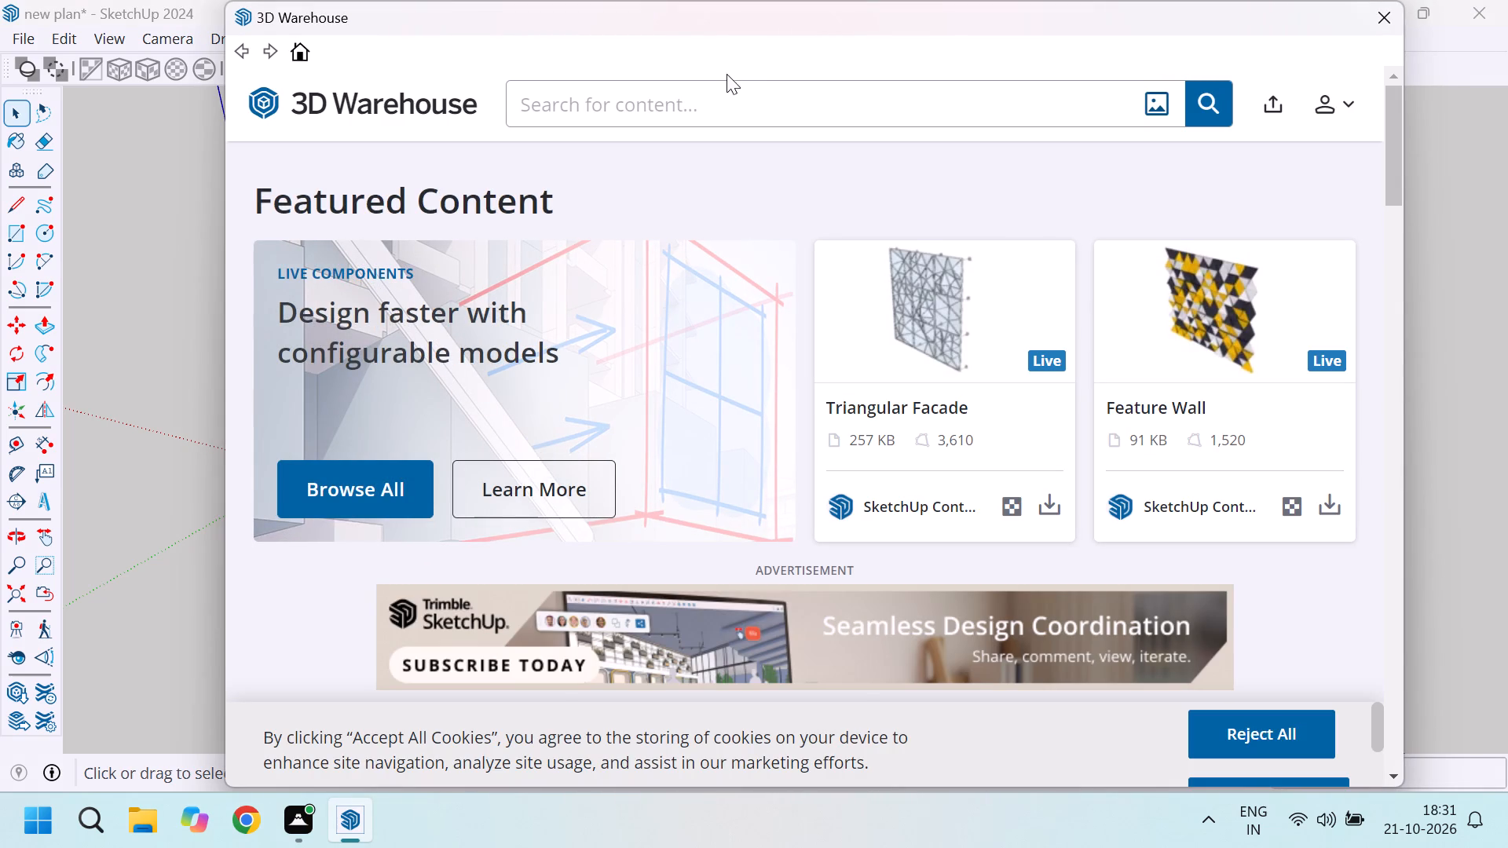
left_click(696, 110)
type("door")
left_click(1219, 110)
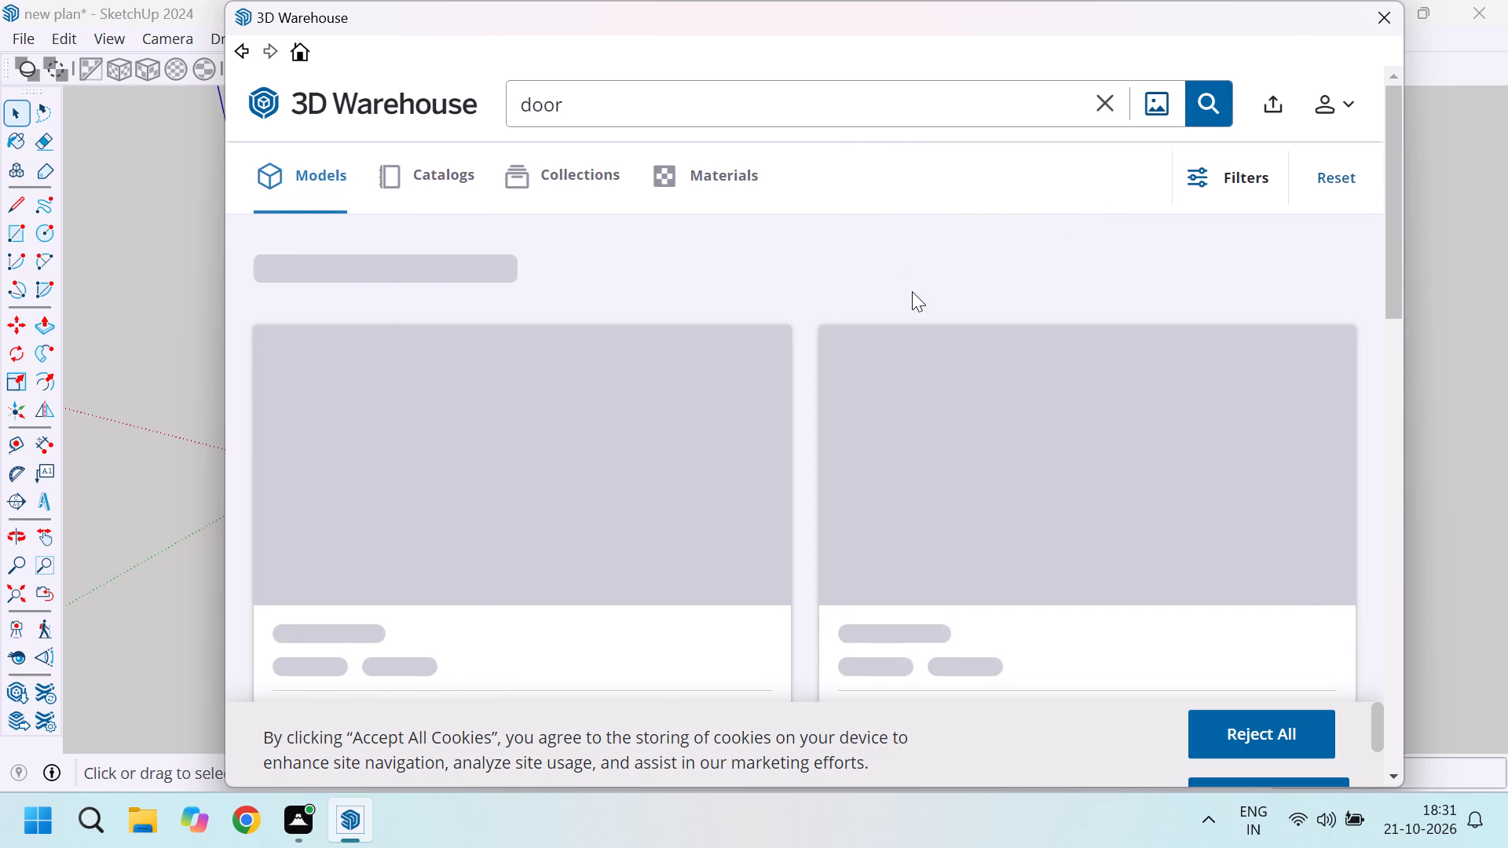
Browse the door models for one suited to the house's main entrance.
scroll(1019, 422, "down", 5)
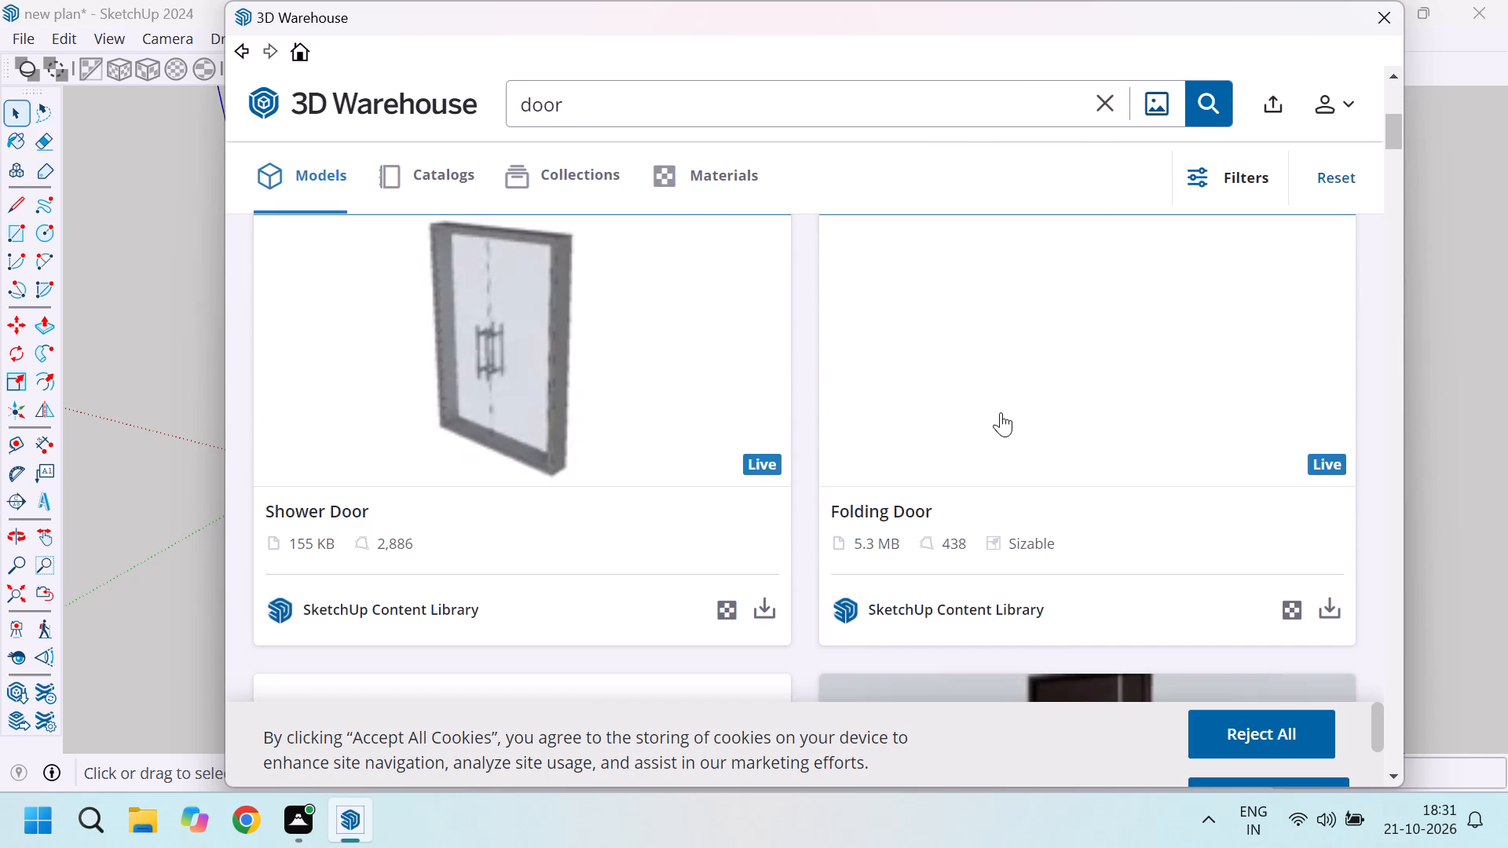
scroll(984, 408, "down", 4)
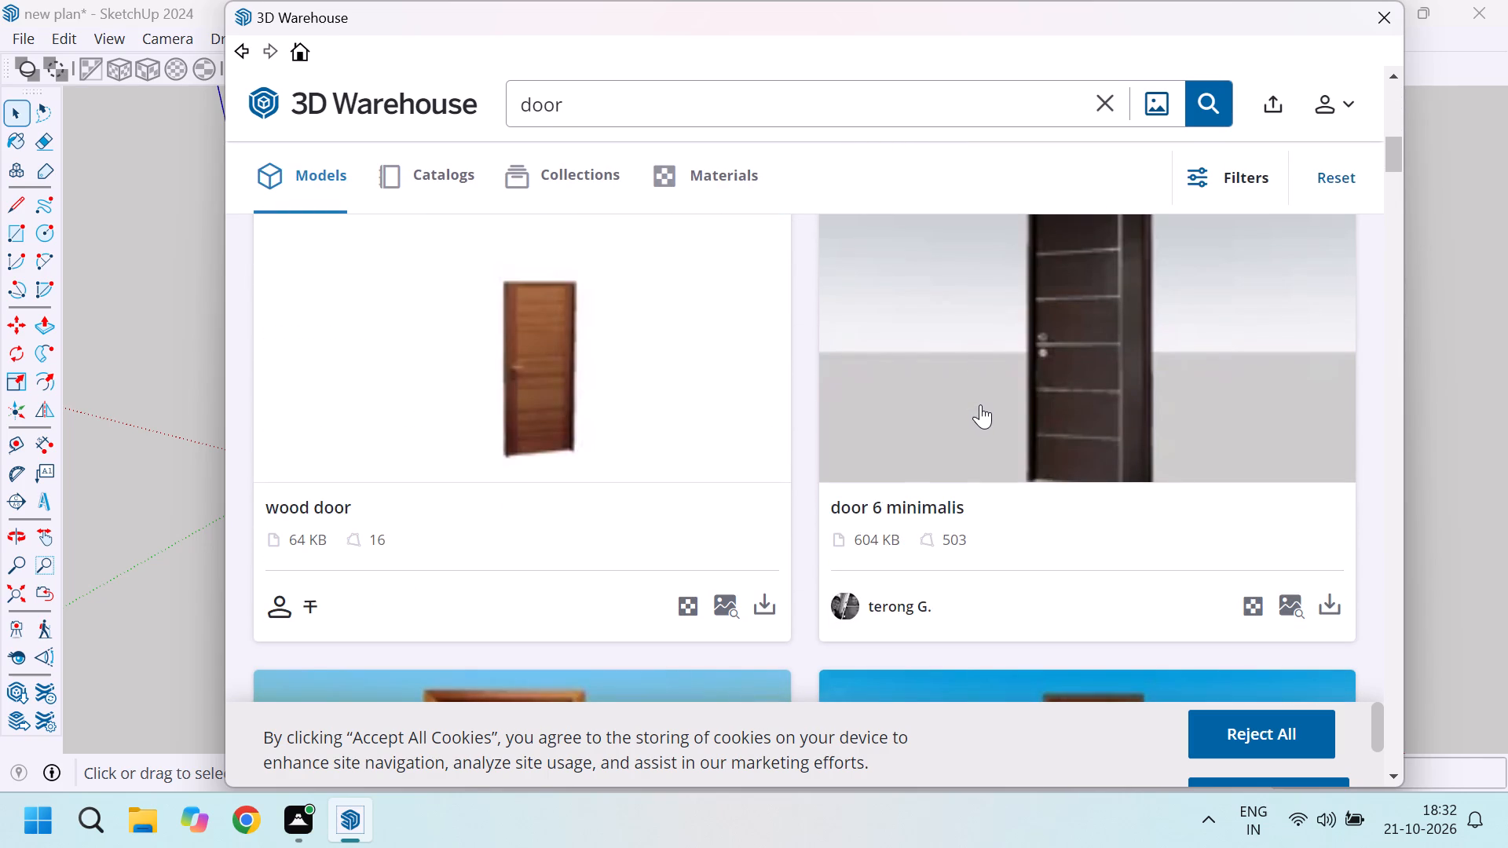
scroll(978, 404, "down", 3)
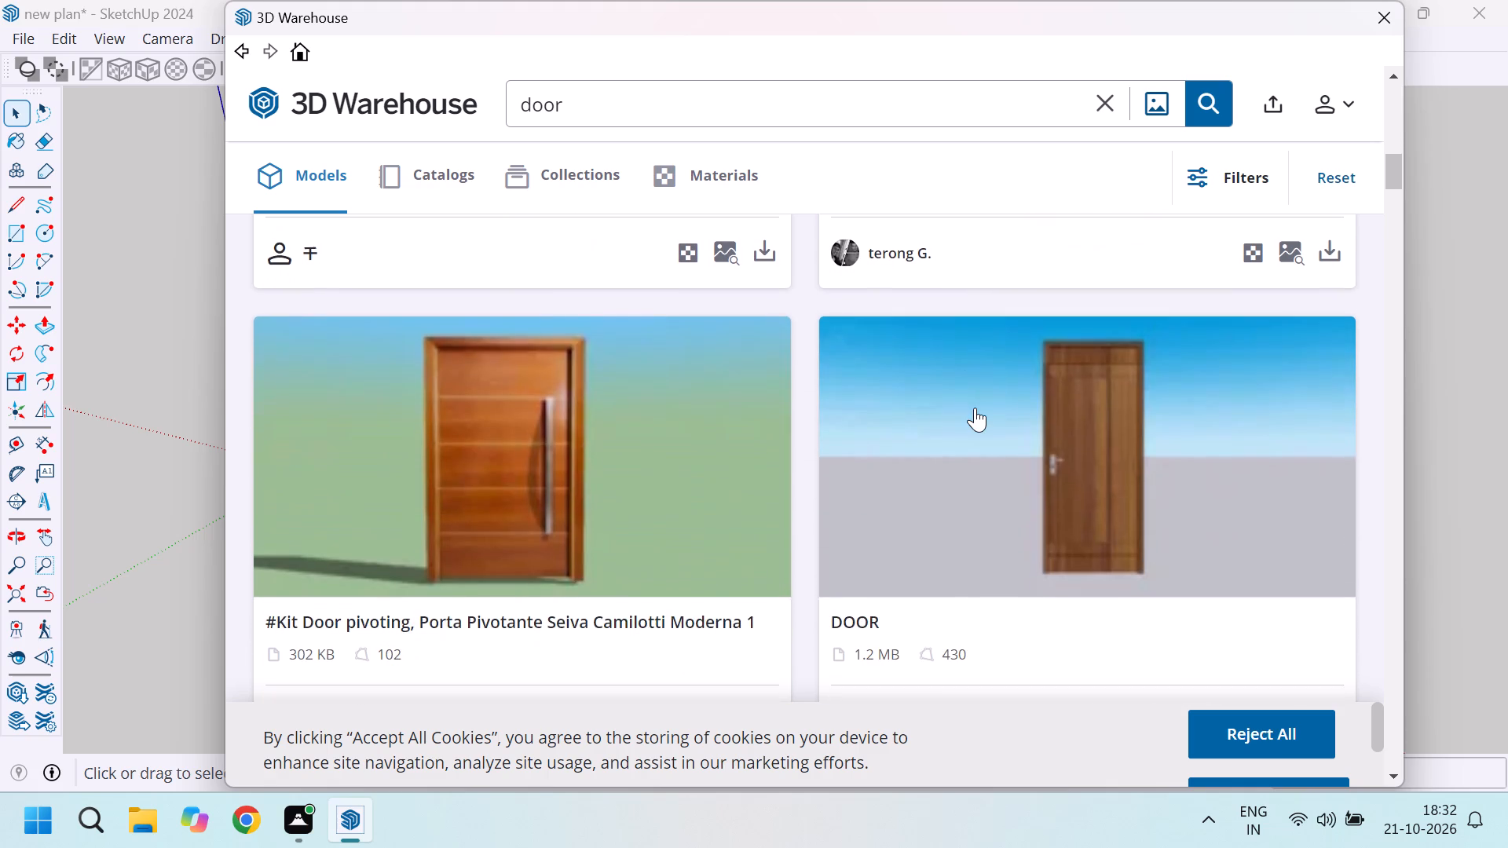
scroll(975, 408, "down", 2)
scroll(974, 409, "up", 1)
scroll(974, 409, "down", 5)
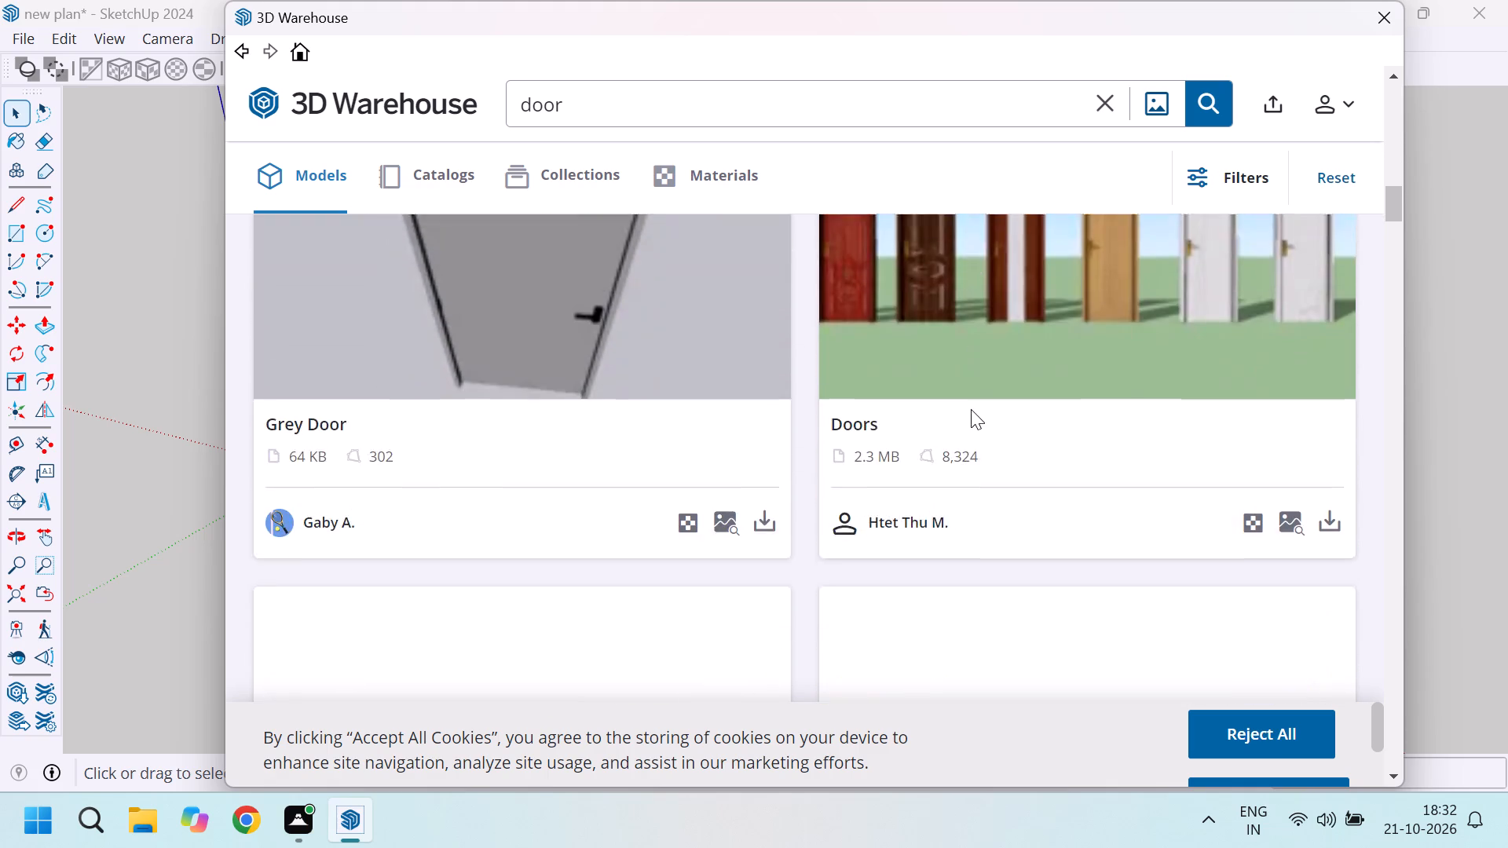
scroll(968, 413, "down", 7)
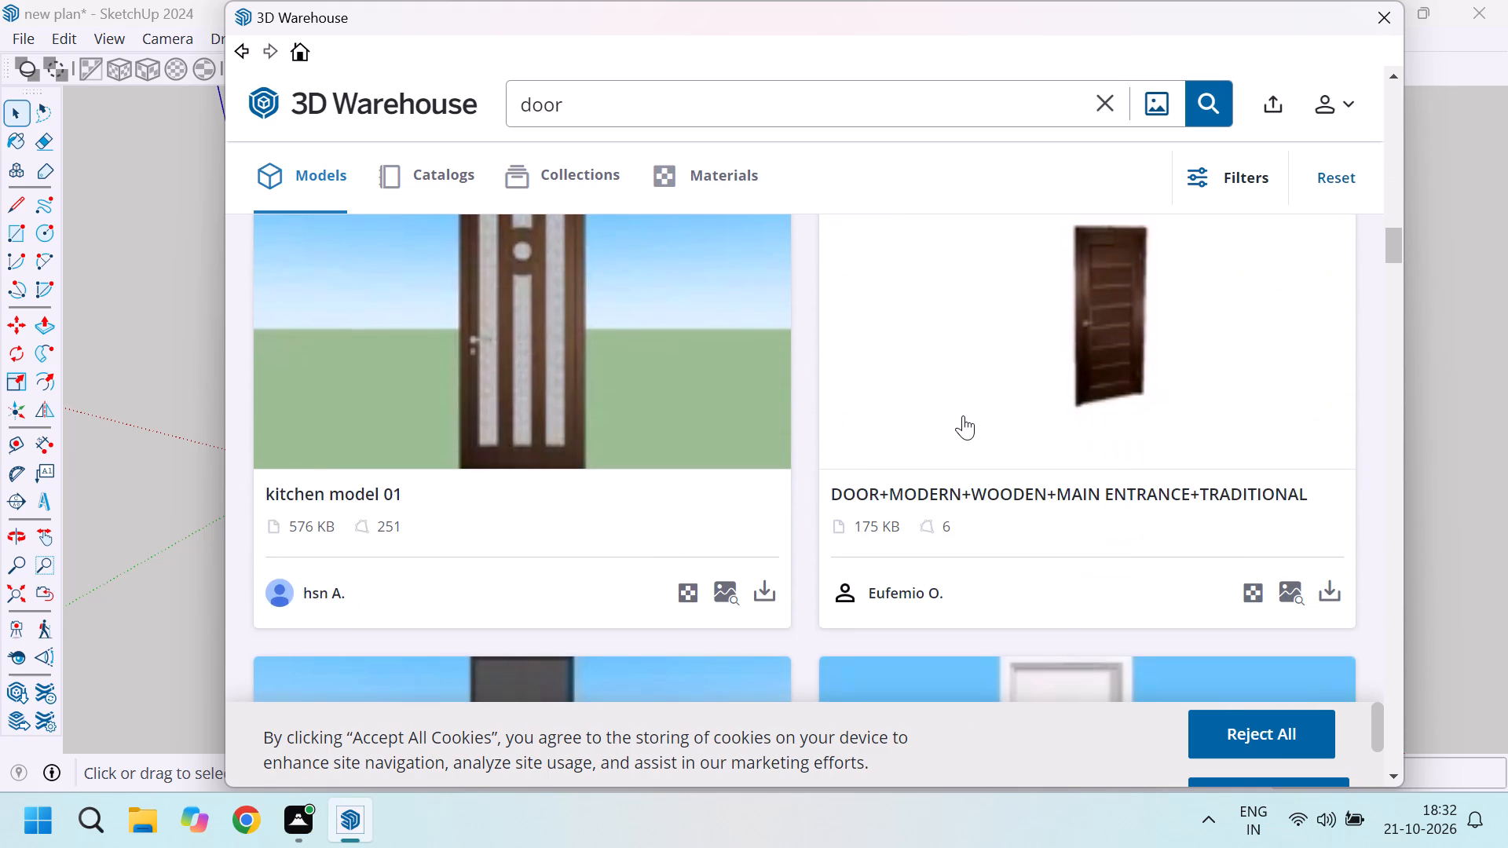
scroll(961, 417, "down", 8)
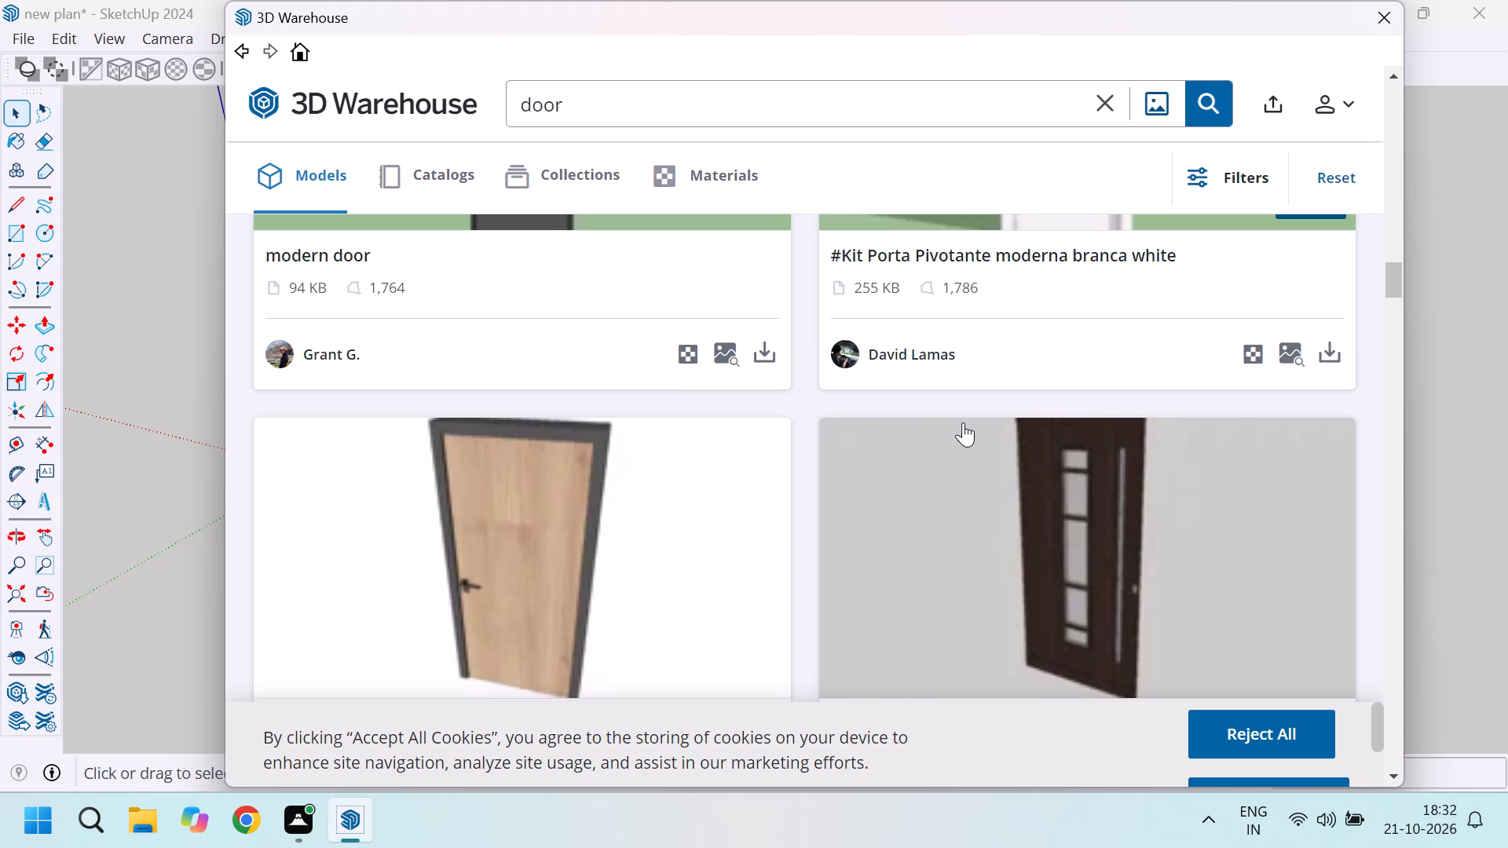
scroll(963, 422, "down", 4)
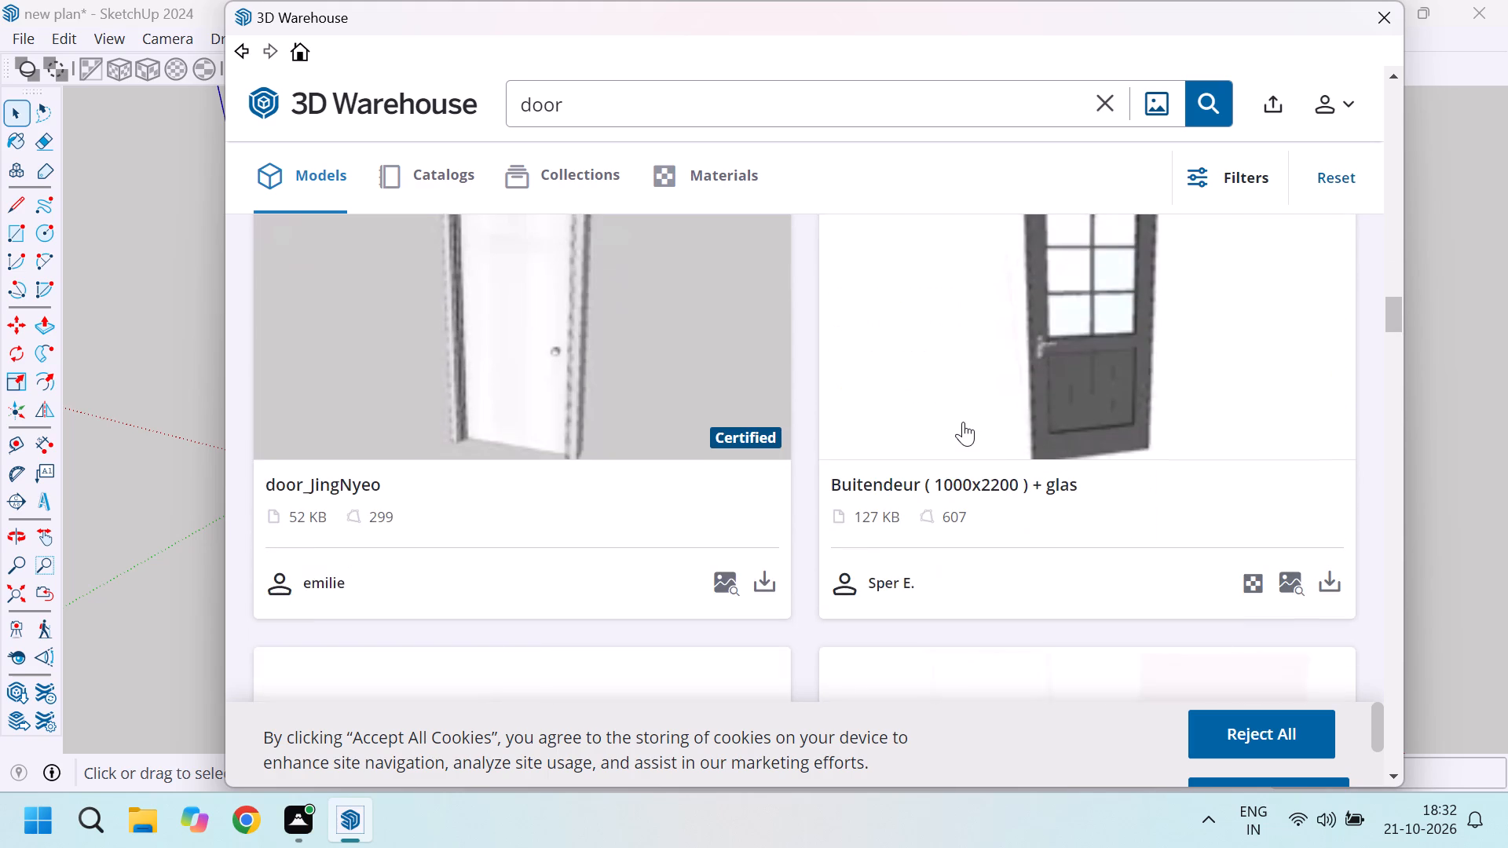
scroll(964, 422, "down", 4)
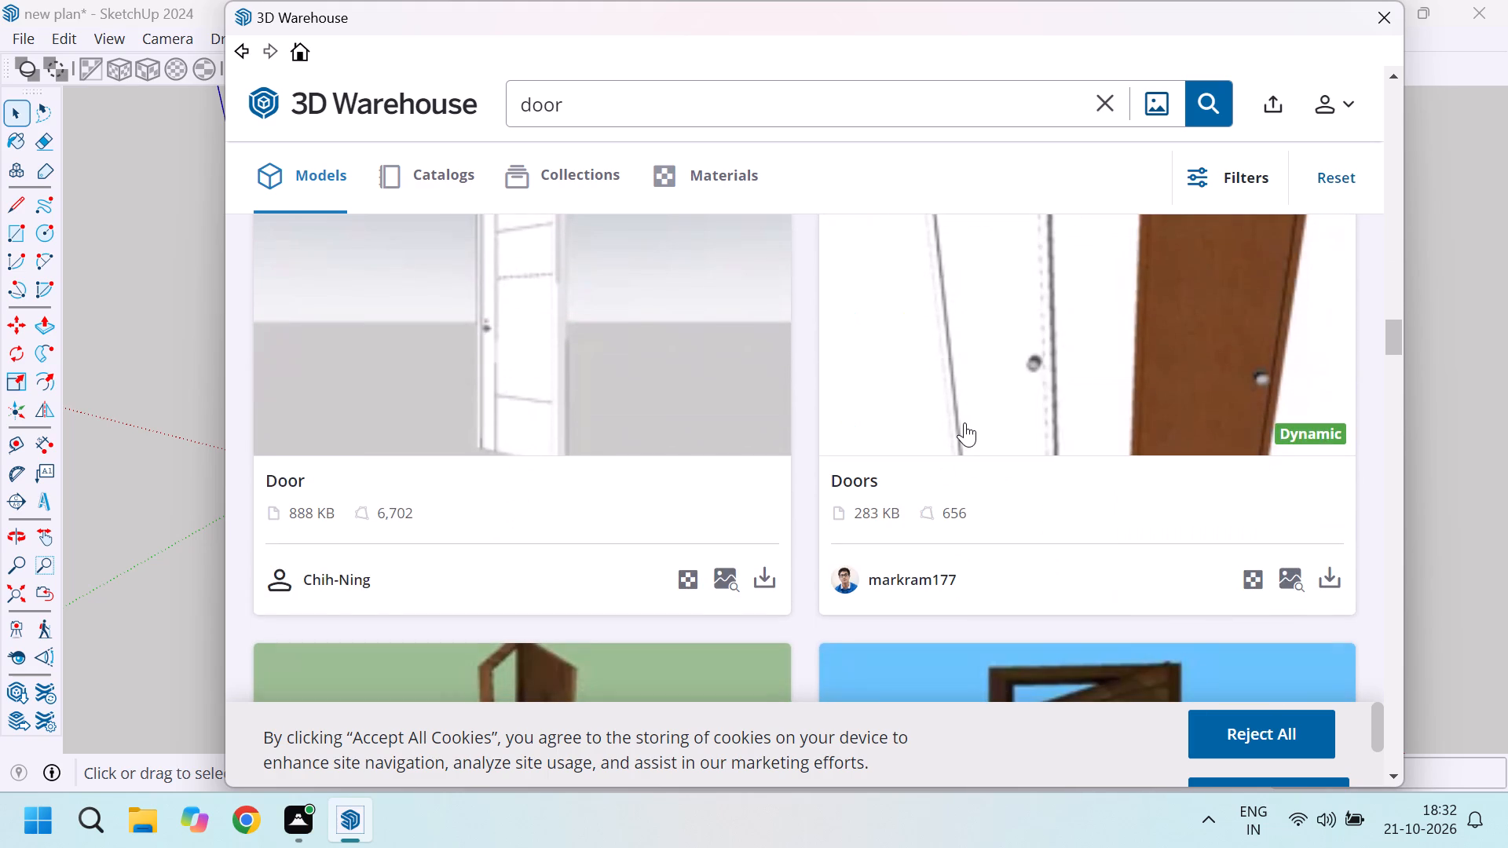
scroll(964, 422, "up", 3)
scroll(967, 424, "down", 4)
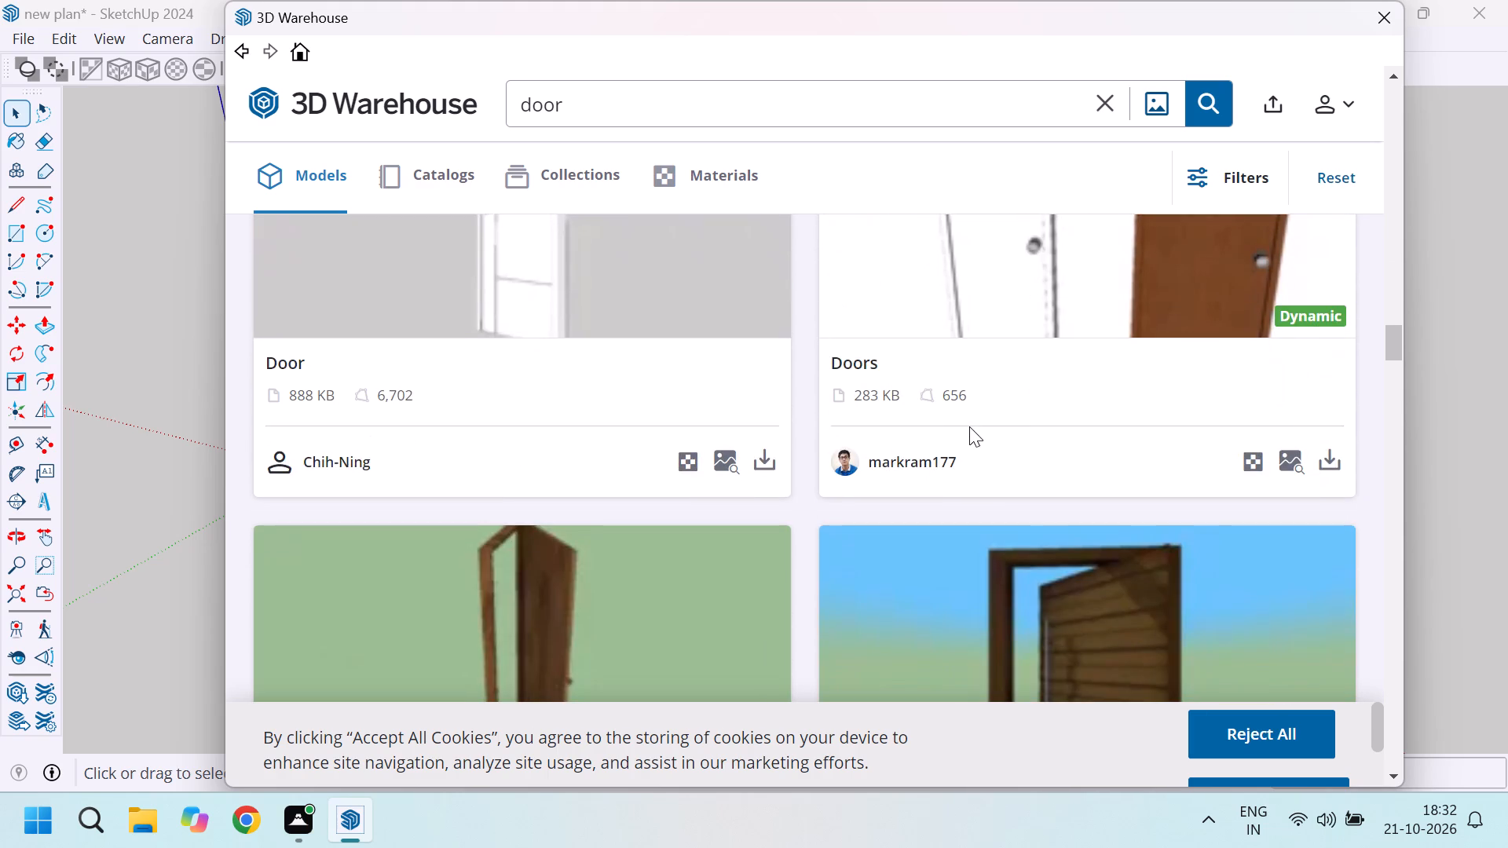
scroll(969, 426, "down", 7)
scroll(969, 426, "up", 5)
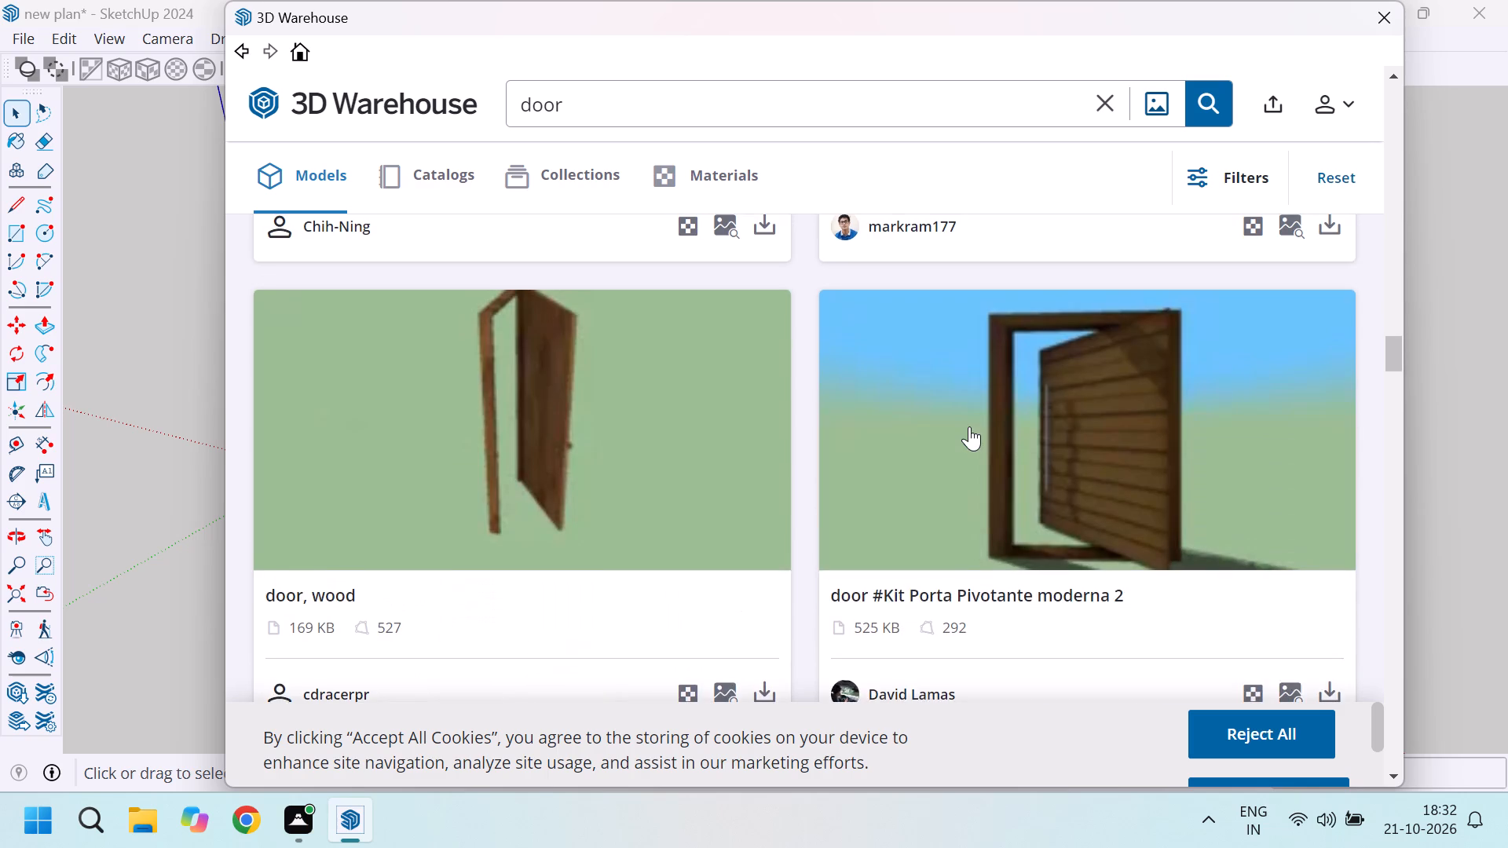
scroll(969, 426, "down", 8)
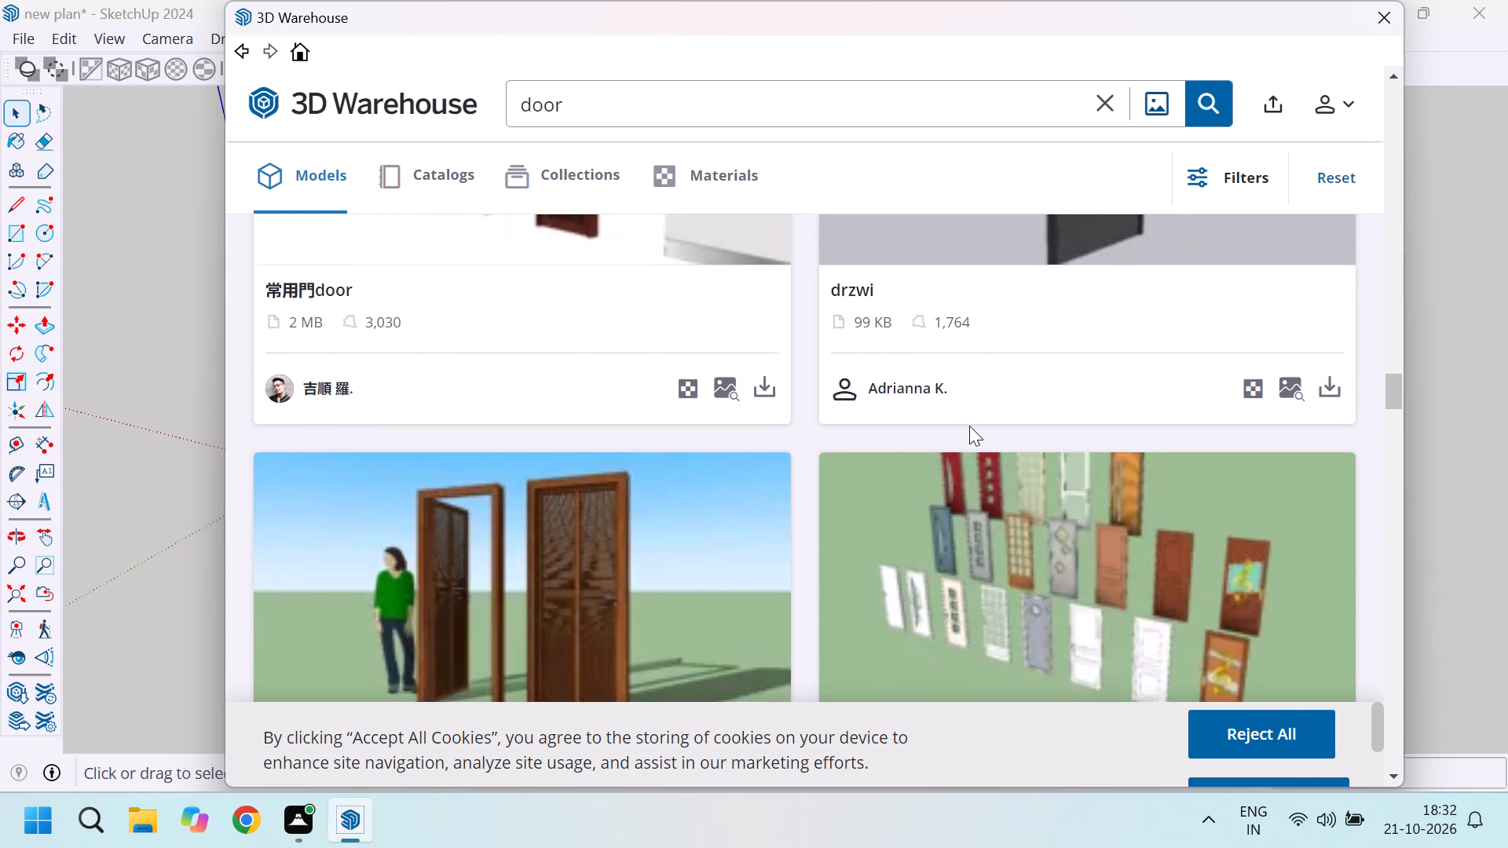
scroll(969, 426, "down", 8)
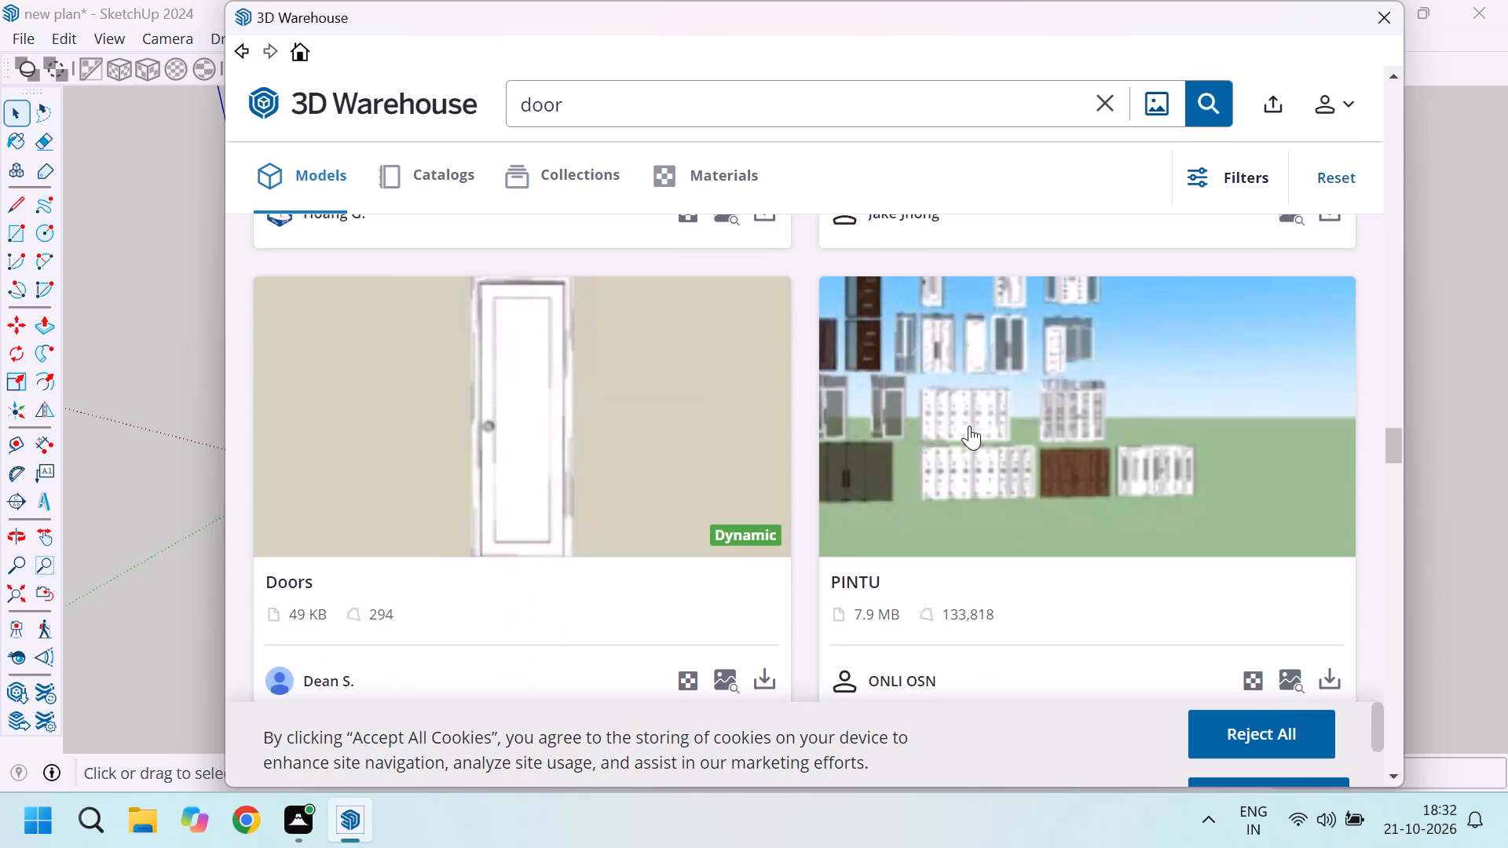
scroll(970, 425, "down", 7)
scroll(970, 425, "up", 2)
scroll(970, 425, "down", 4)
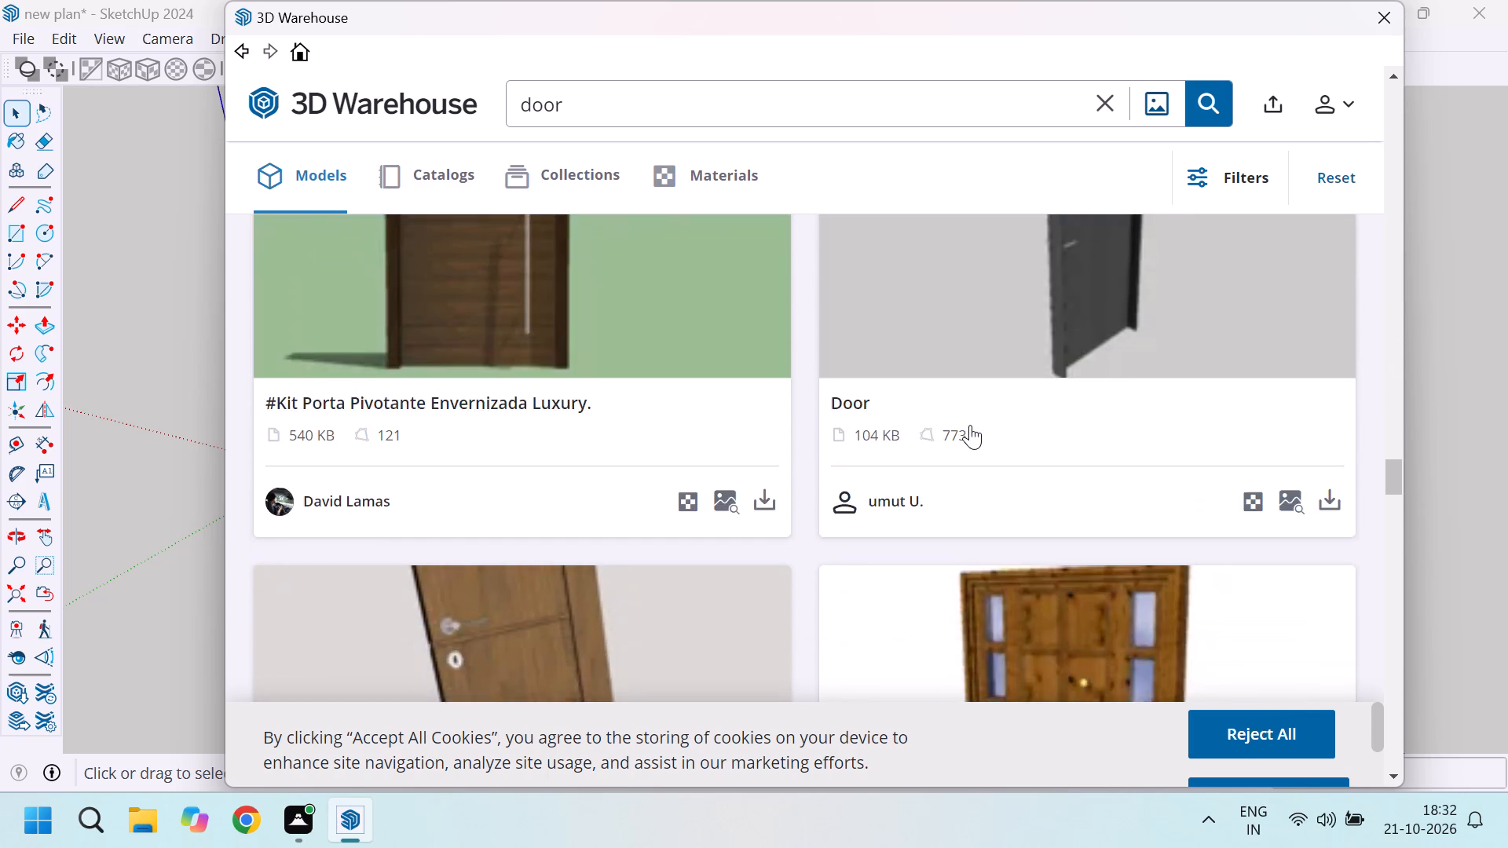
scroll(970, 425, "up", 2)
scroll(970, 425, "down", 1)
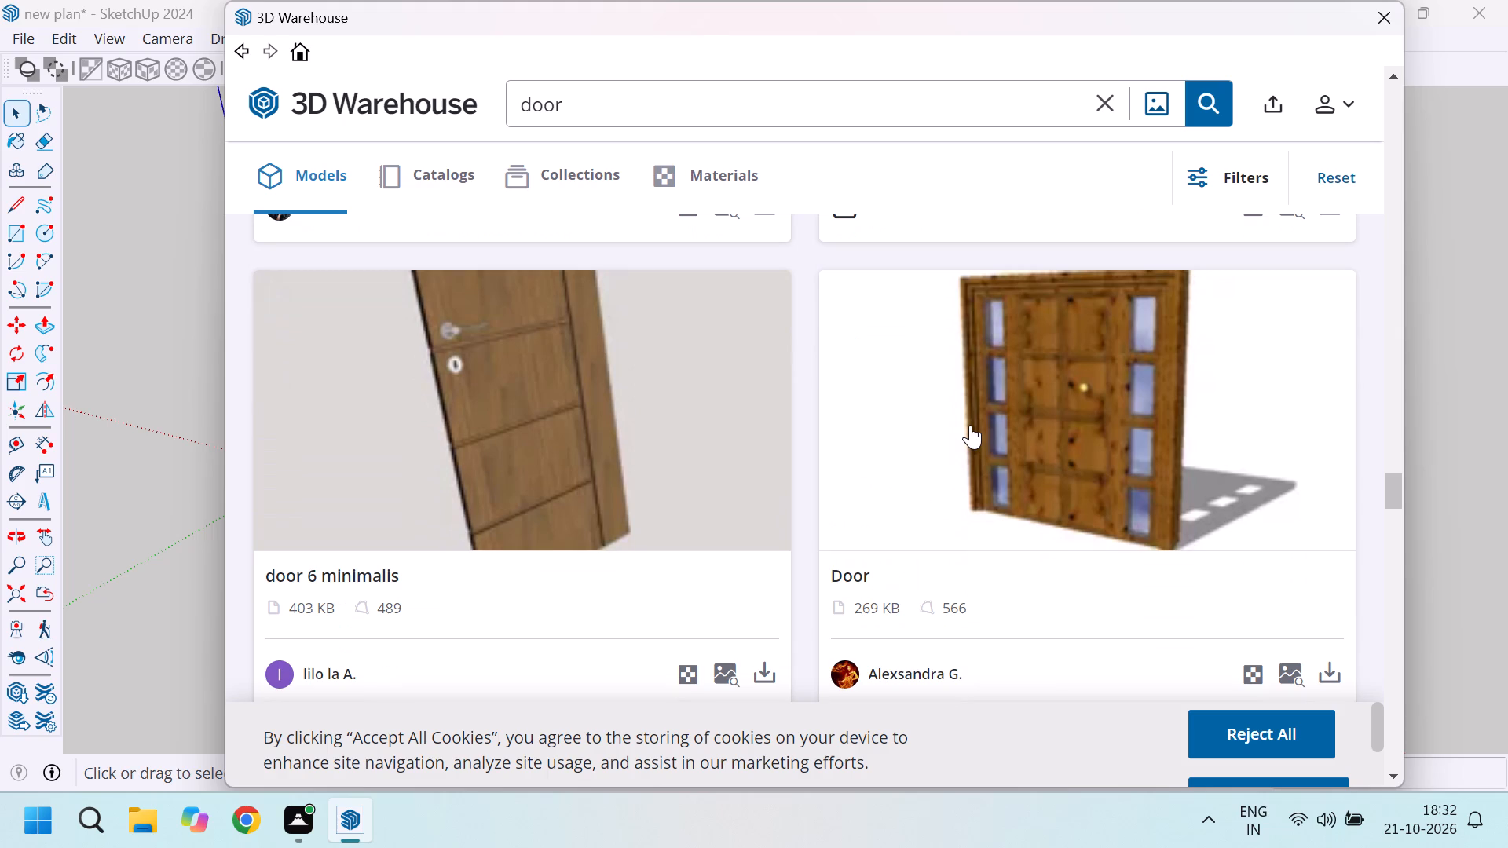
scroll(968, 422, "down", 4)
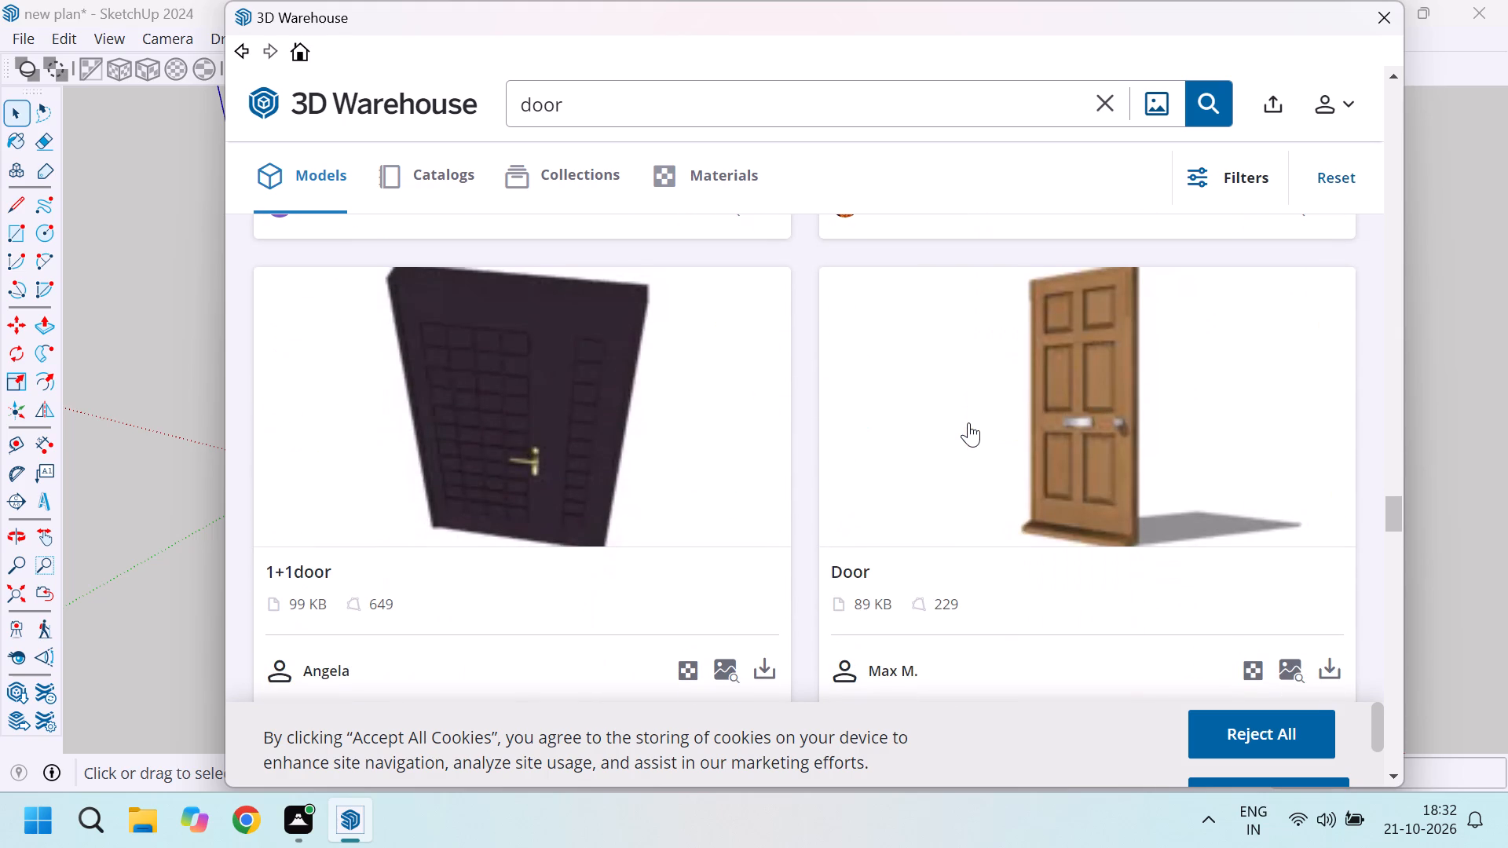
scroll(968, 422, "up", 3)
scroll(968, 422, "down", 1)
scroll(968, 422, "up", 2)
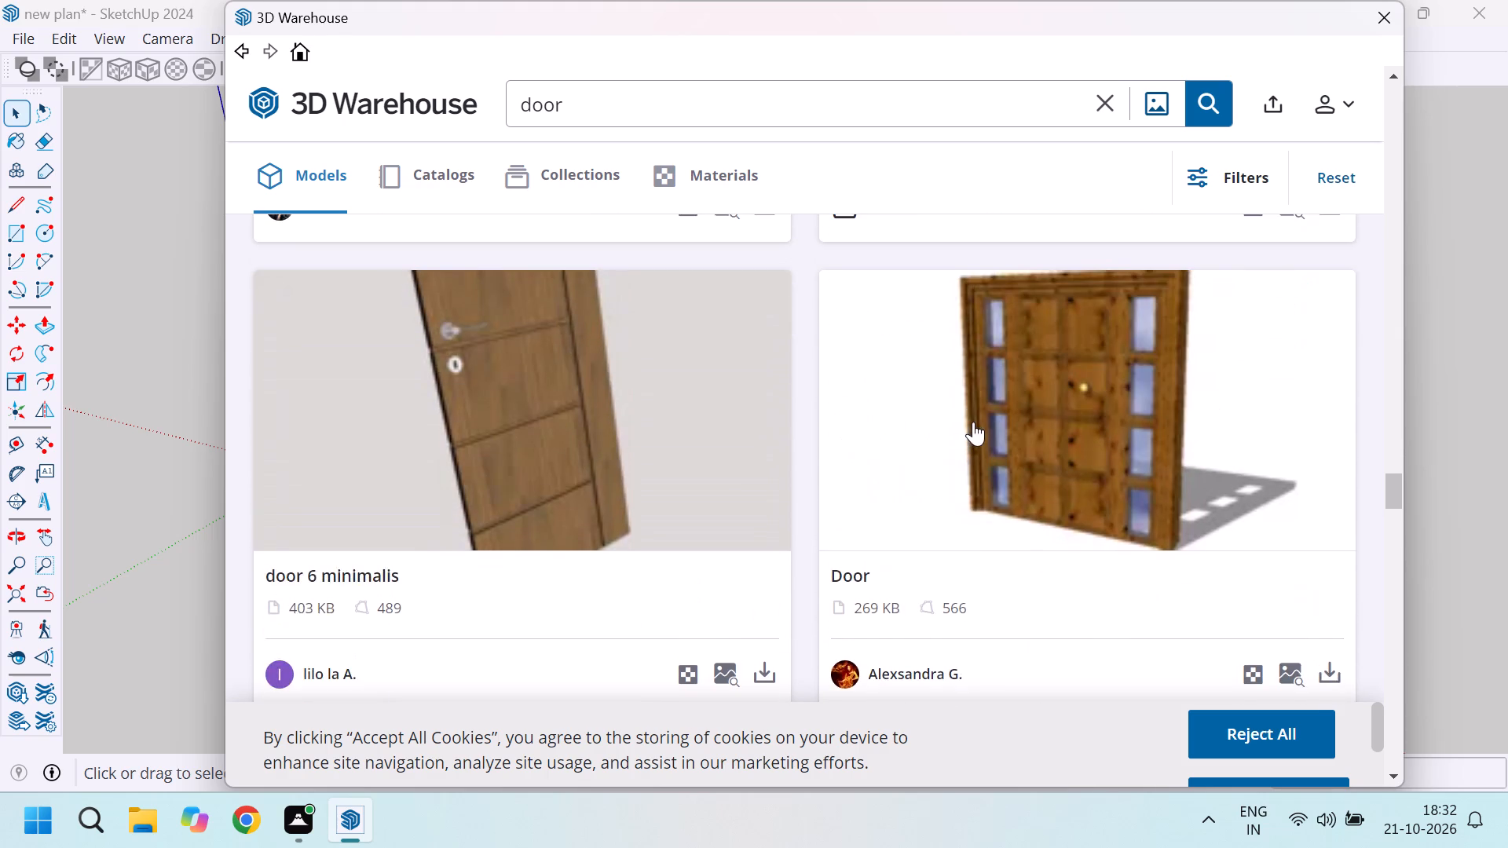
scroll(975, 421, "down", 2)
Load the panelled wooden Door with glazed side strips (269 KB) into the model and place it on the porch floor before the entrance.
left_click(1322, 431)
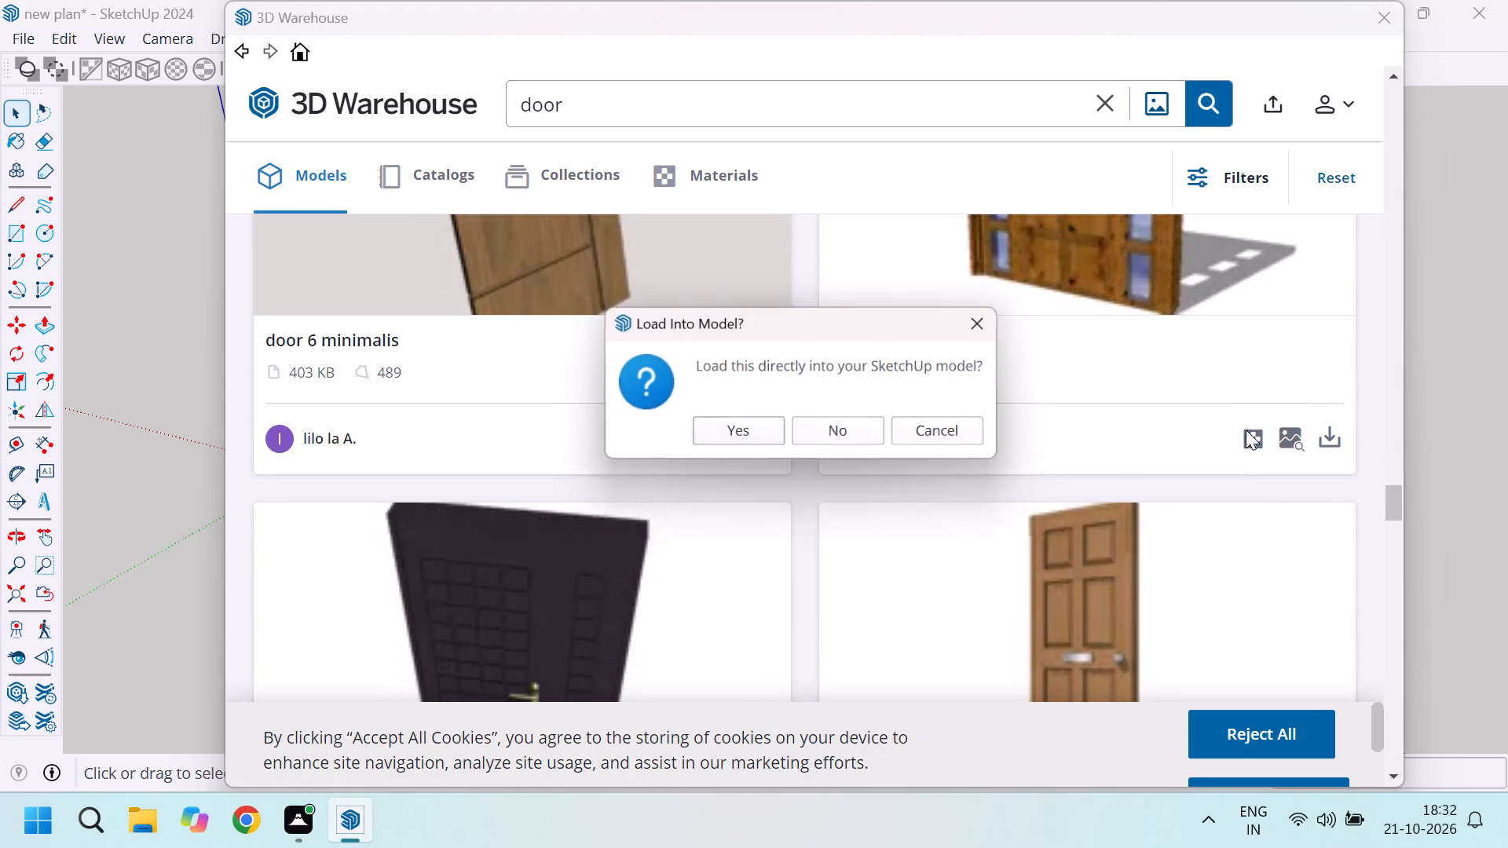
left_click(734, 438)
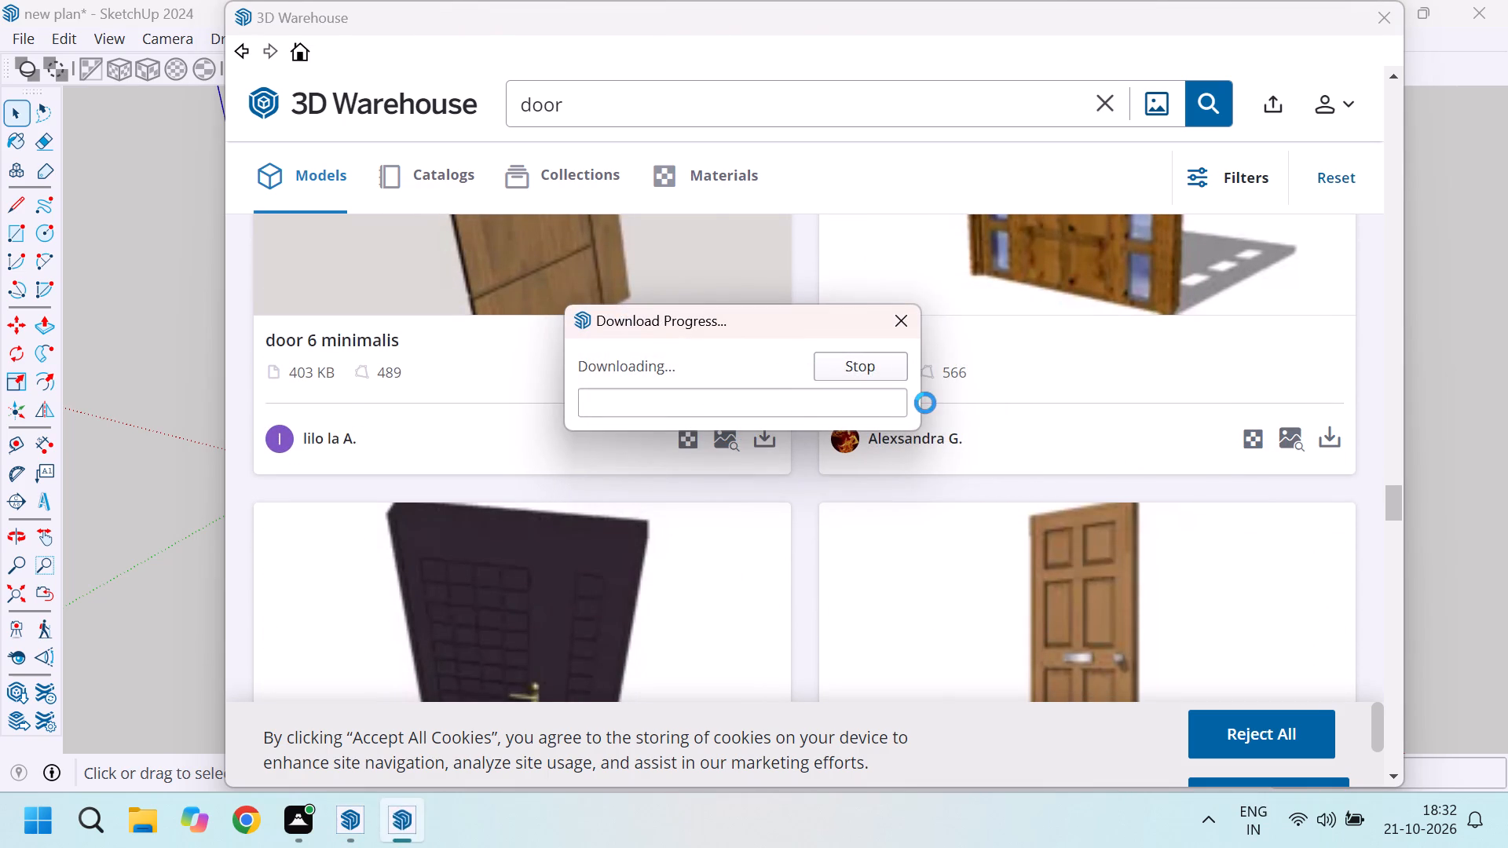
scroll(823, 447, "up", 11)
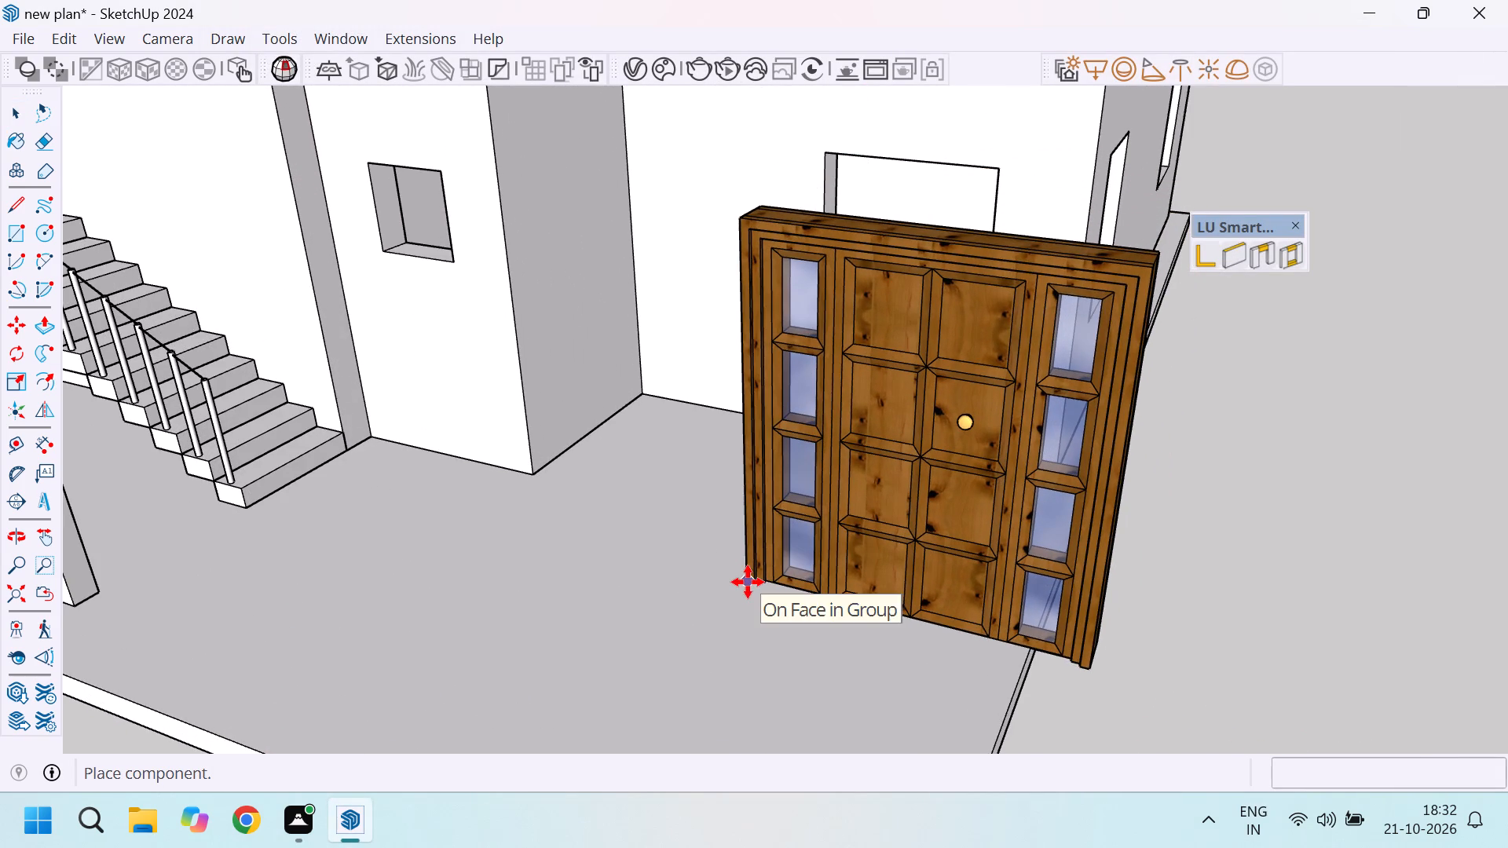
left_click(748, 582)
Scale the wooden door along the red axis to a width of 4'.
scroll(778, 572, "up", 5)
scroll(784, 598, "down", 4)
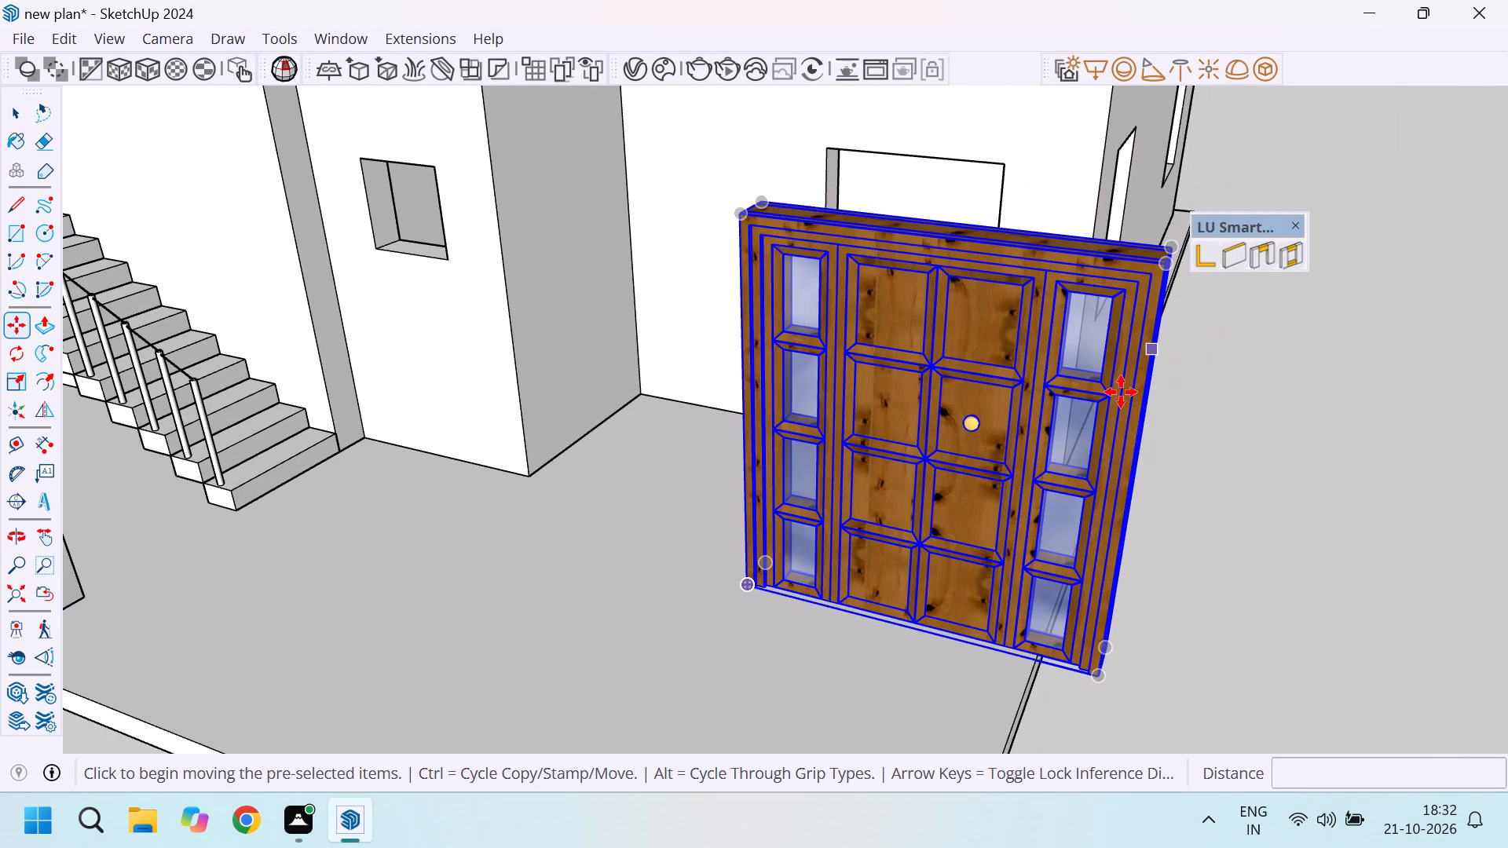
key("s")
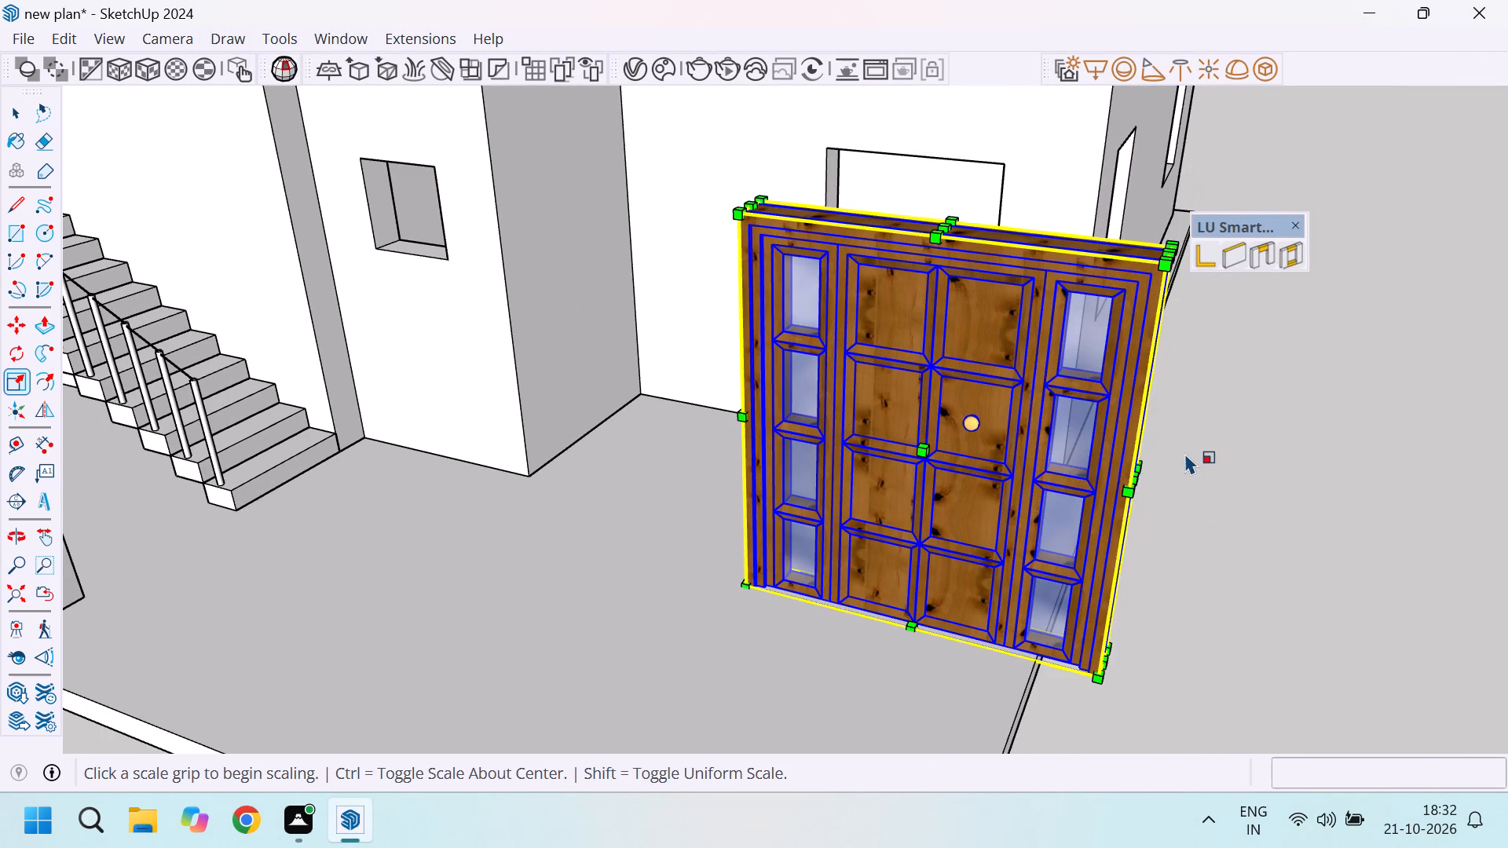
scroll(1177, 475, "up", 5)
left_click(1081, 479)
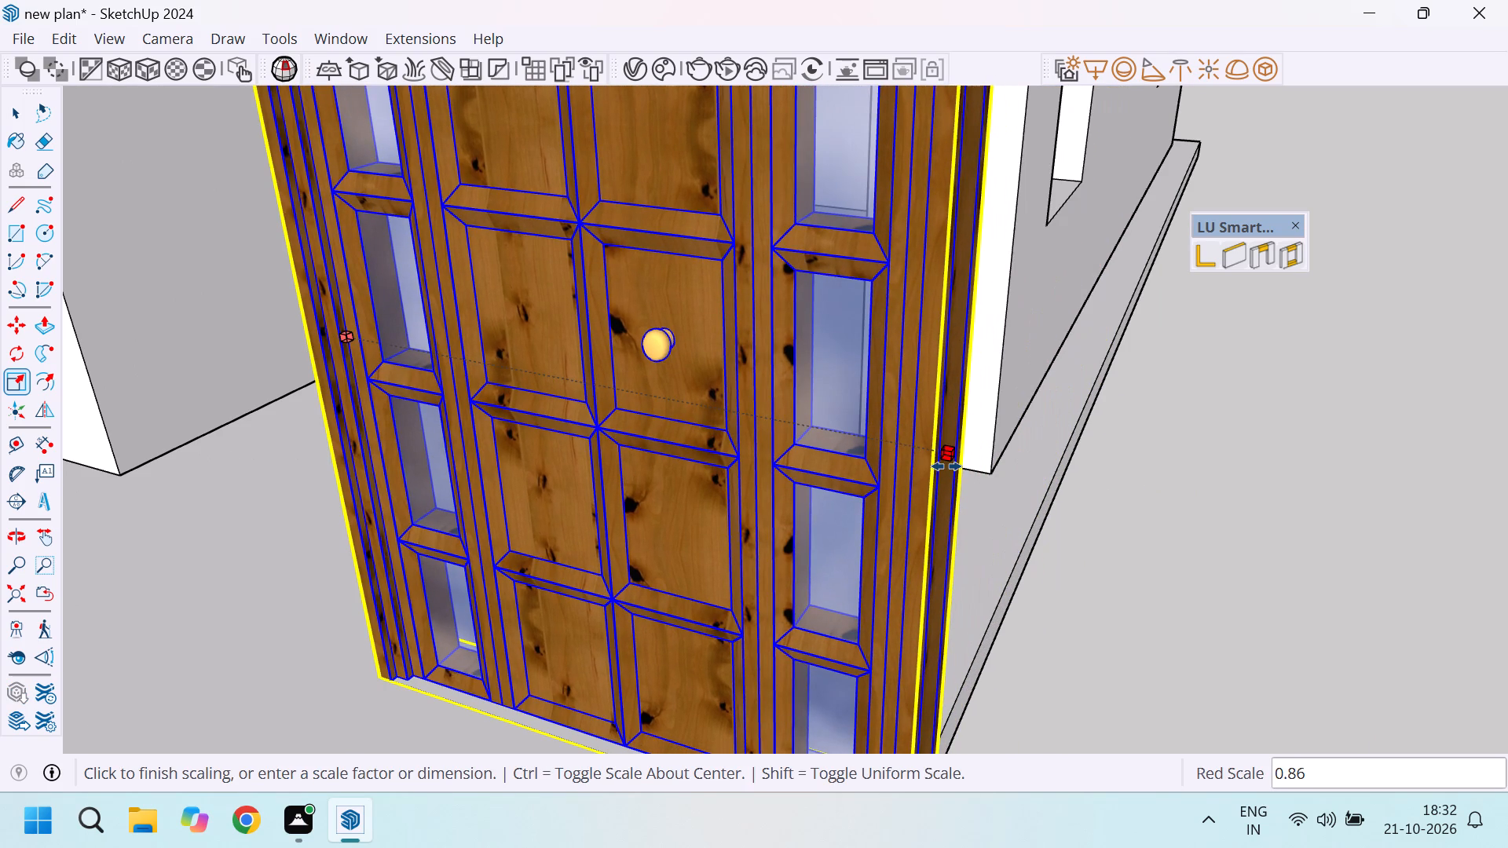
type("4'")
key("Return")
Scale the wooden door along the blue axis to a height of 7'.
scroll(1072, 459, "down", 3)
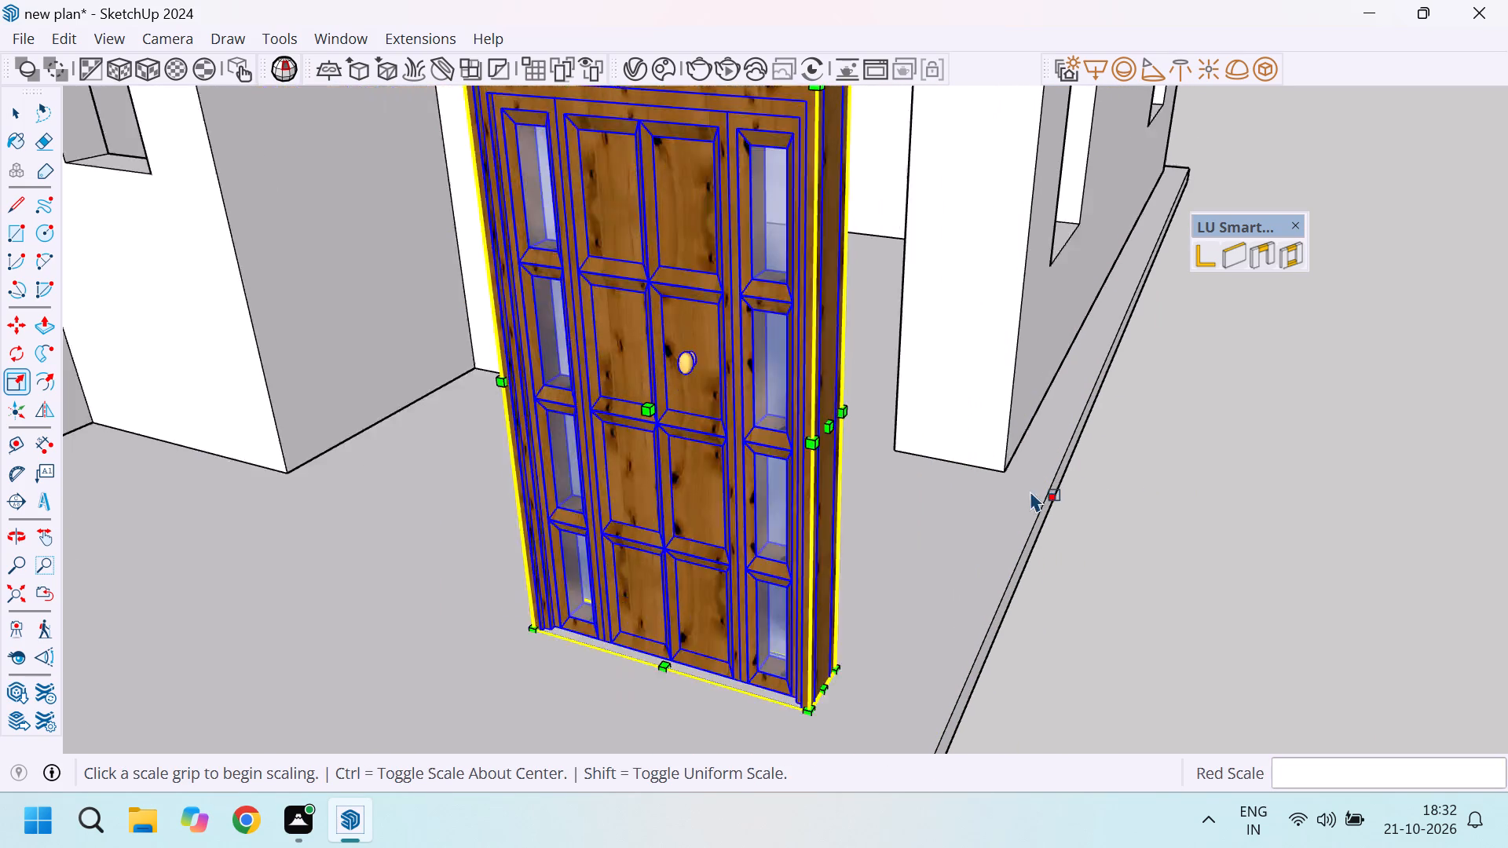
scroll(1030, 491, "down", 5)
scroll(759, 247, "up", 5)
scroll(873, 368, "up", 3)
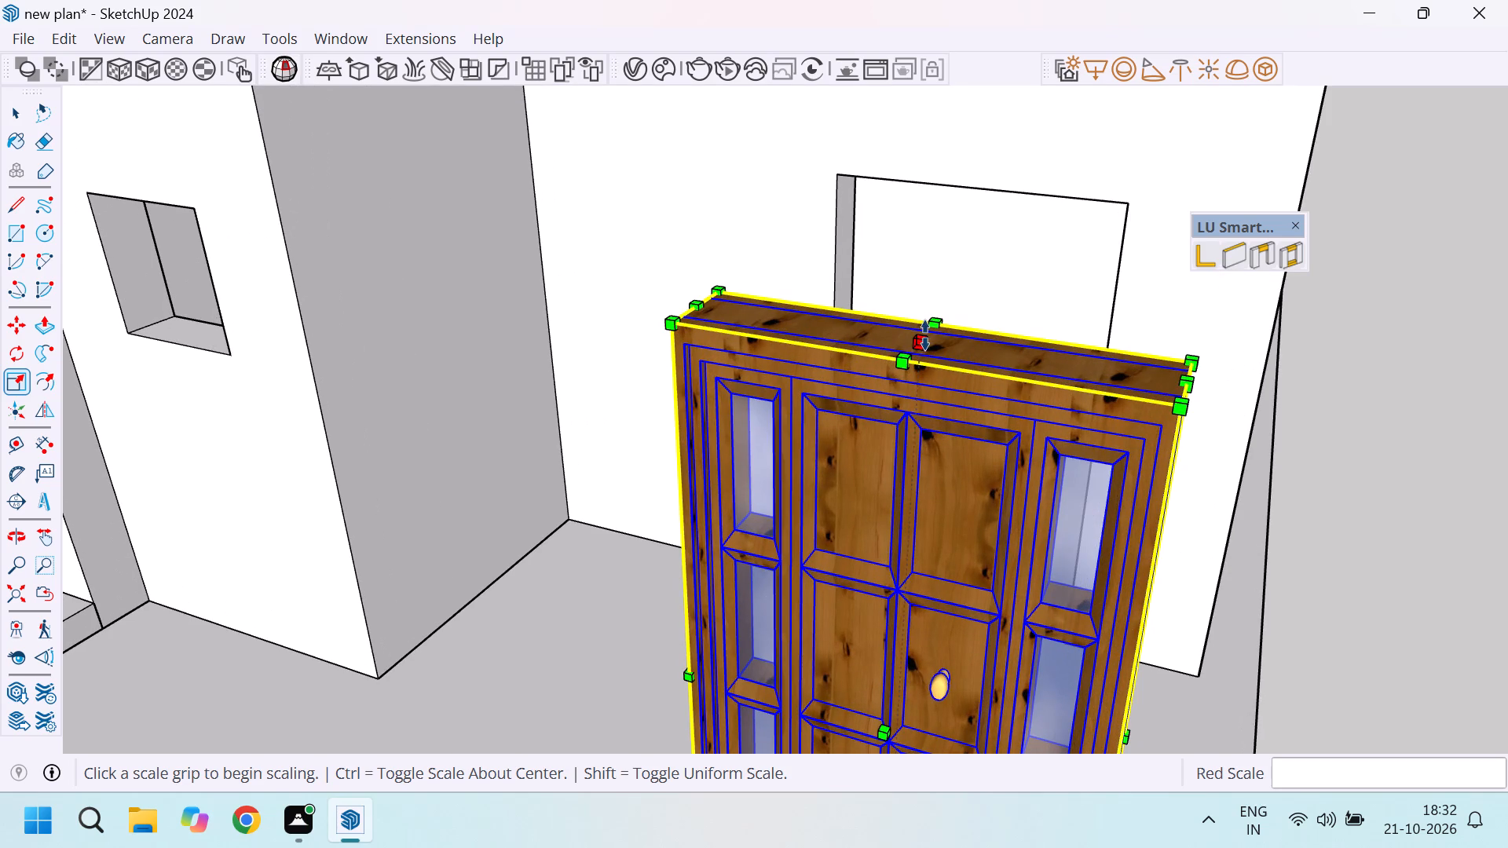
left_click(917, 341)
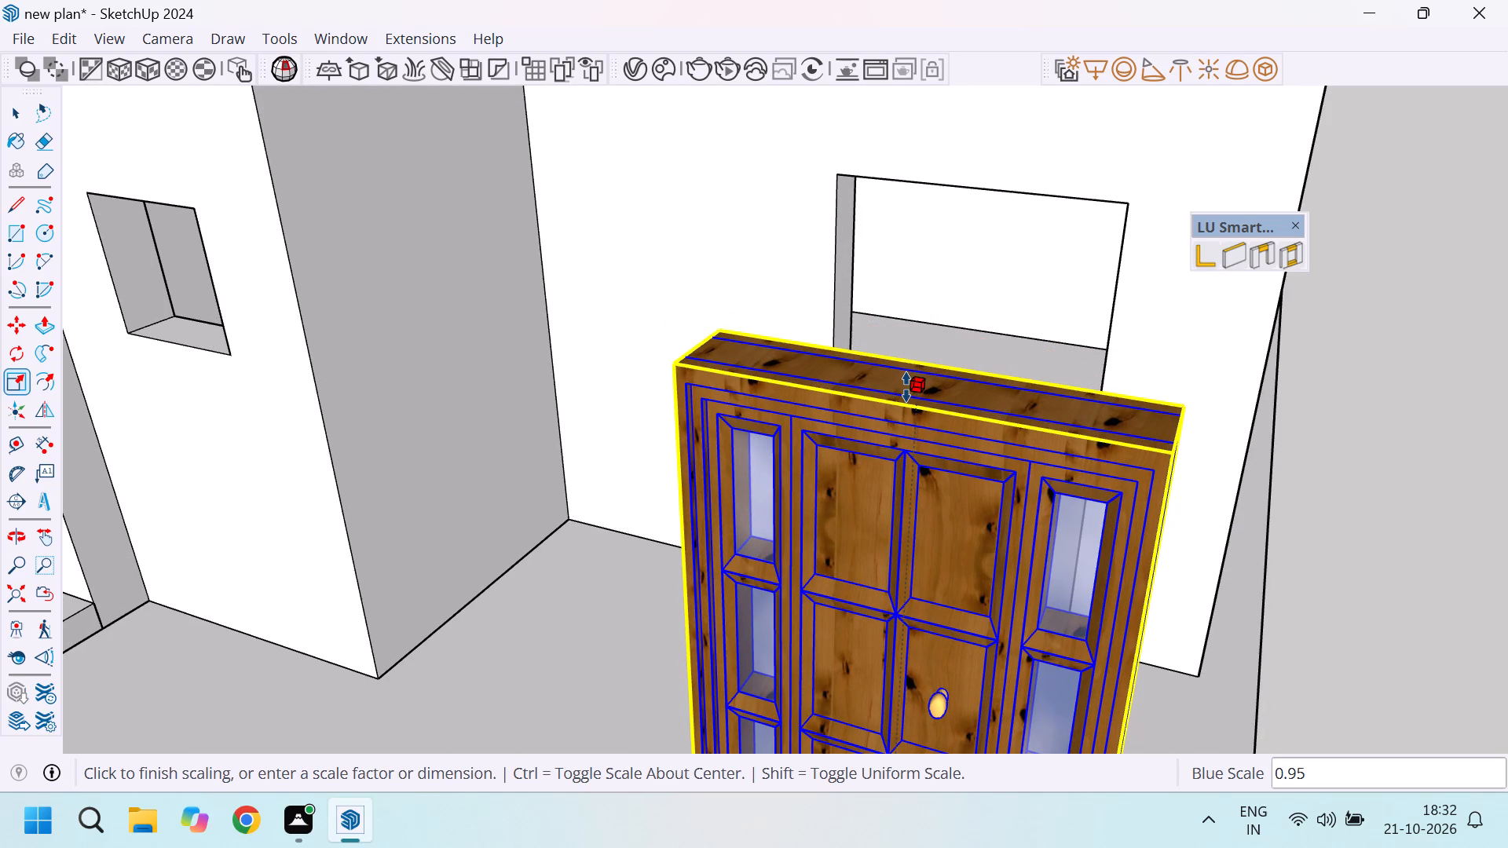
type("7'")
key("Return")
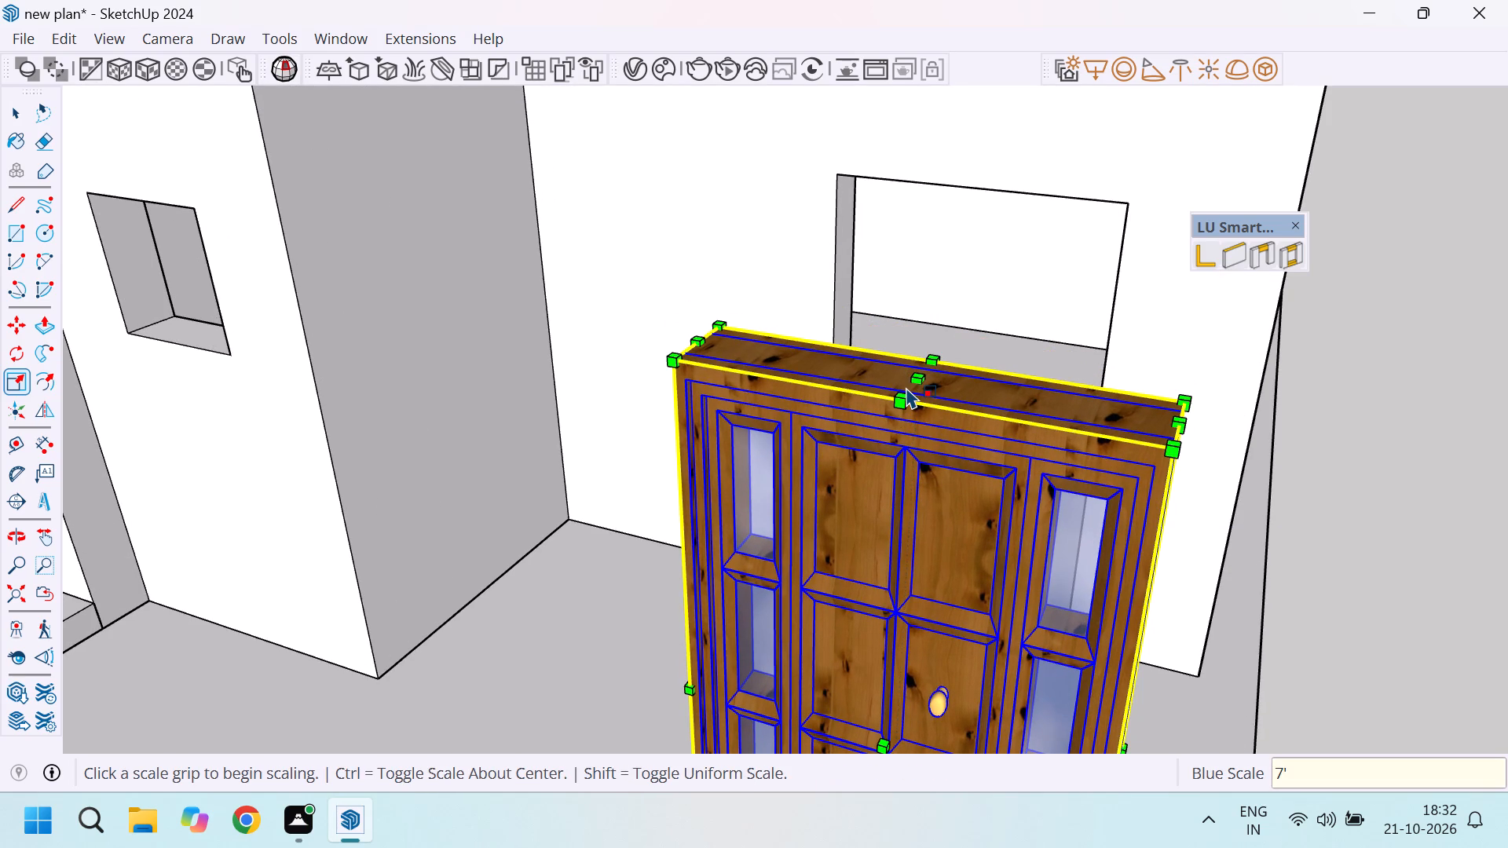
key("space")
Measure the wooden door frame's depth along the bottom edge of its side.
scroll(992, 376, "down", 9)
scroll(810, 496, "up", 1)
middle_click_drag(831, 503, 968, 542)
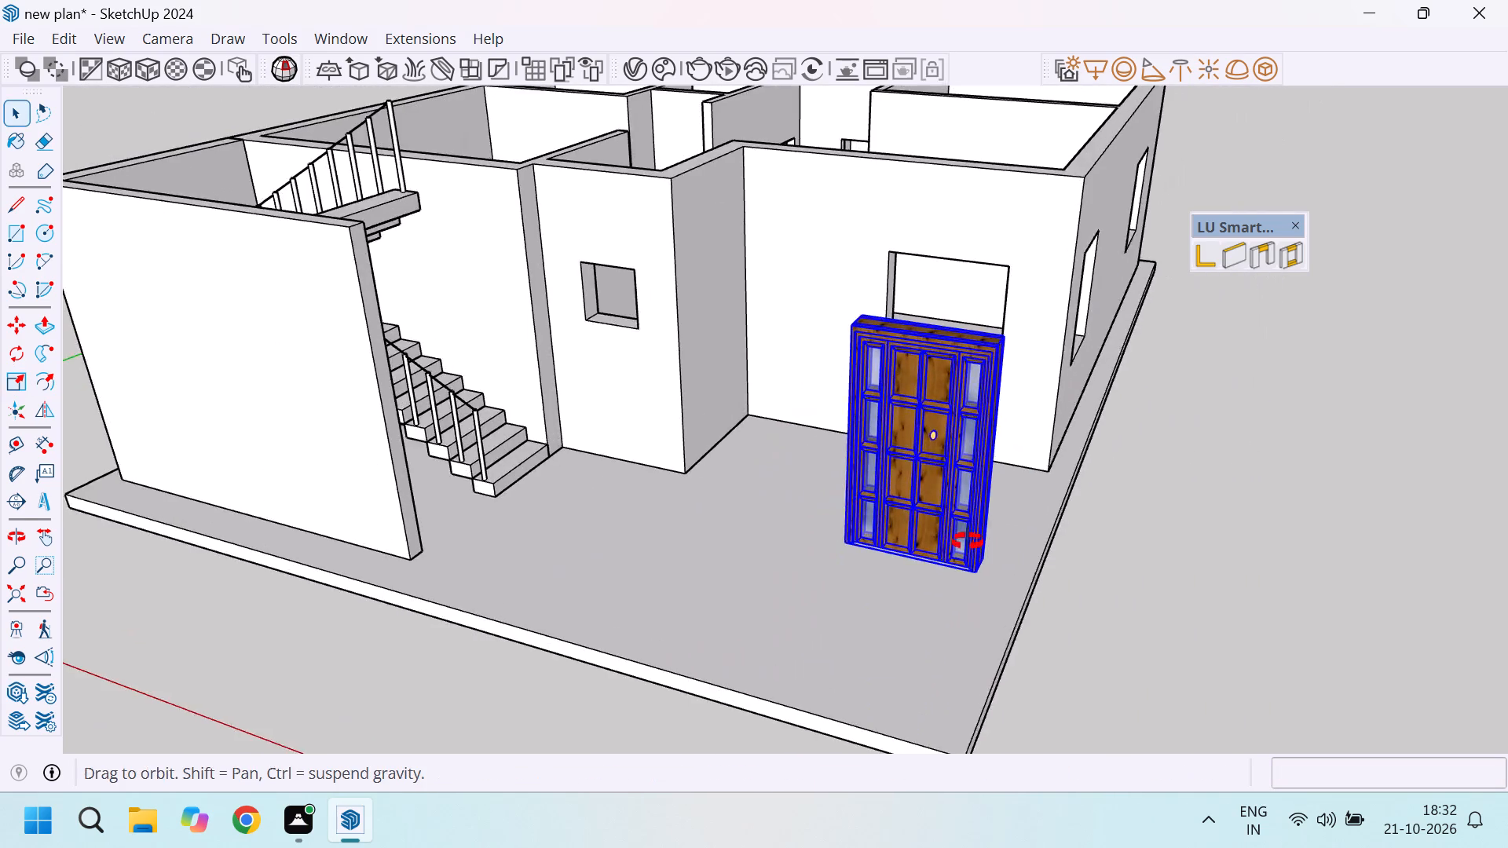
middle_click_drag(968, 542, 1195, 585)
scroll(1003, 466, "up", 18)
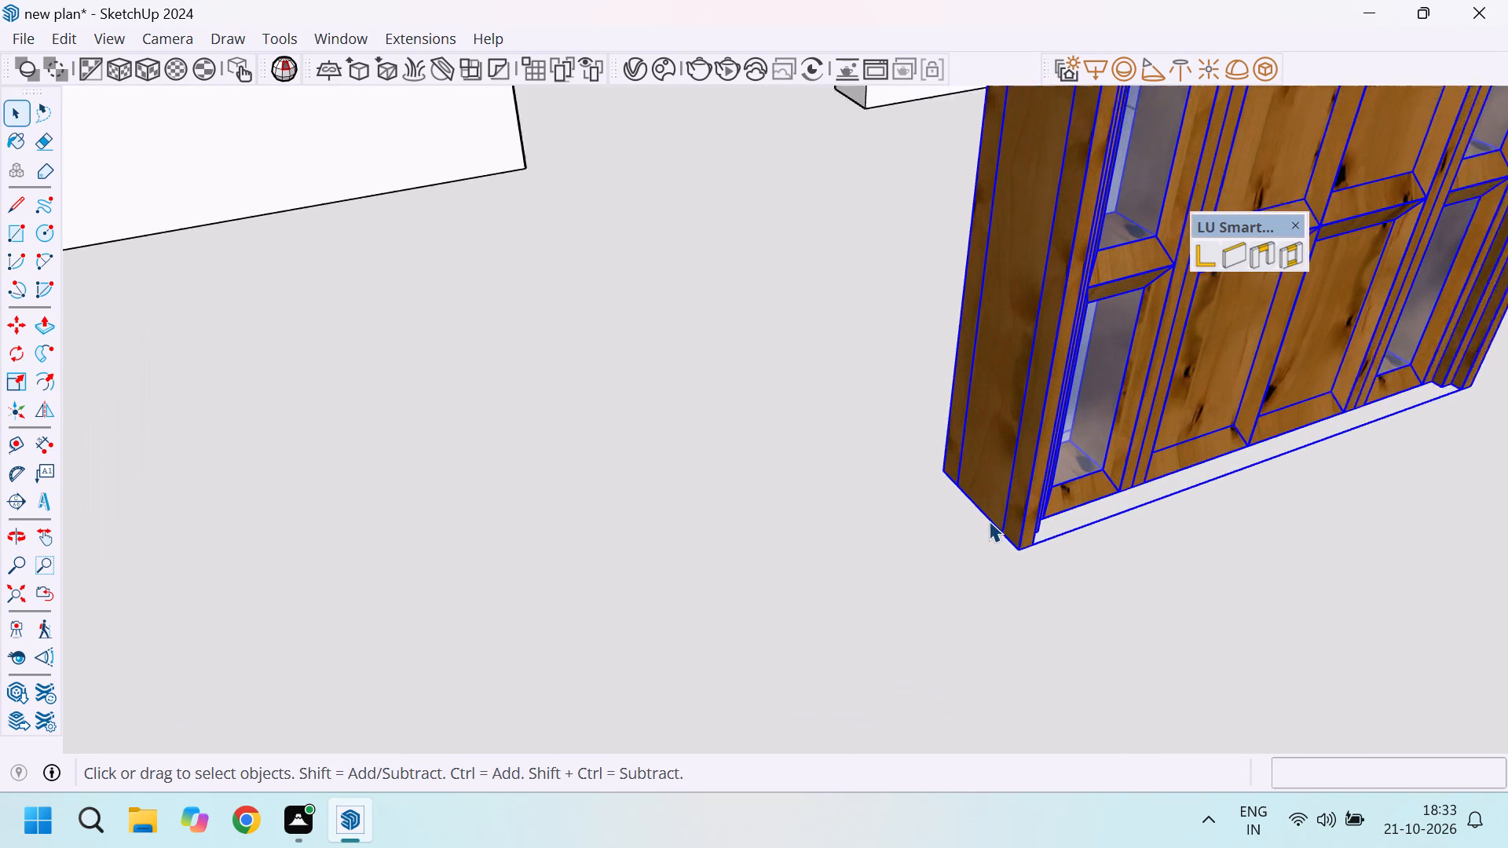
key("l")
left_click_drag(1023, 555, 1008, 552)
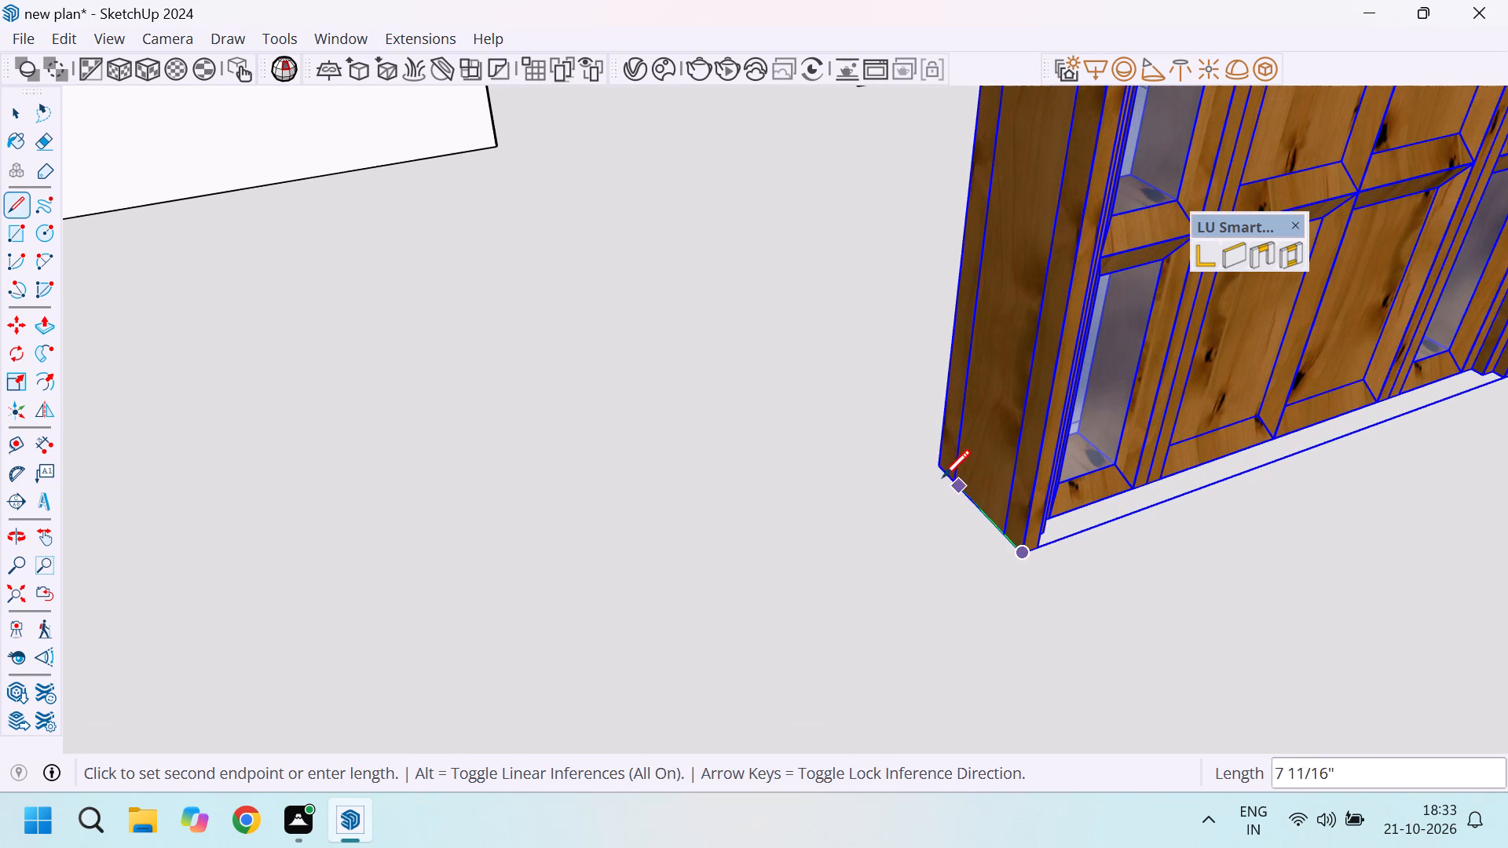
scroll(935, 462, "up", 1)
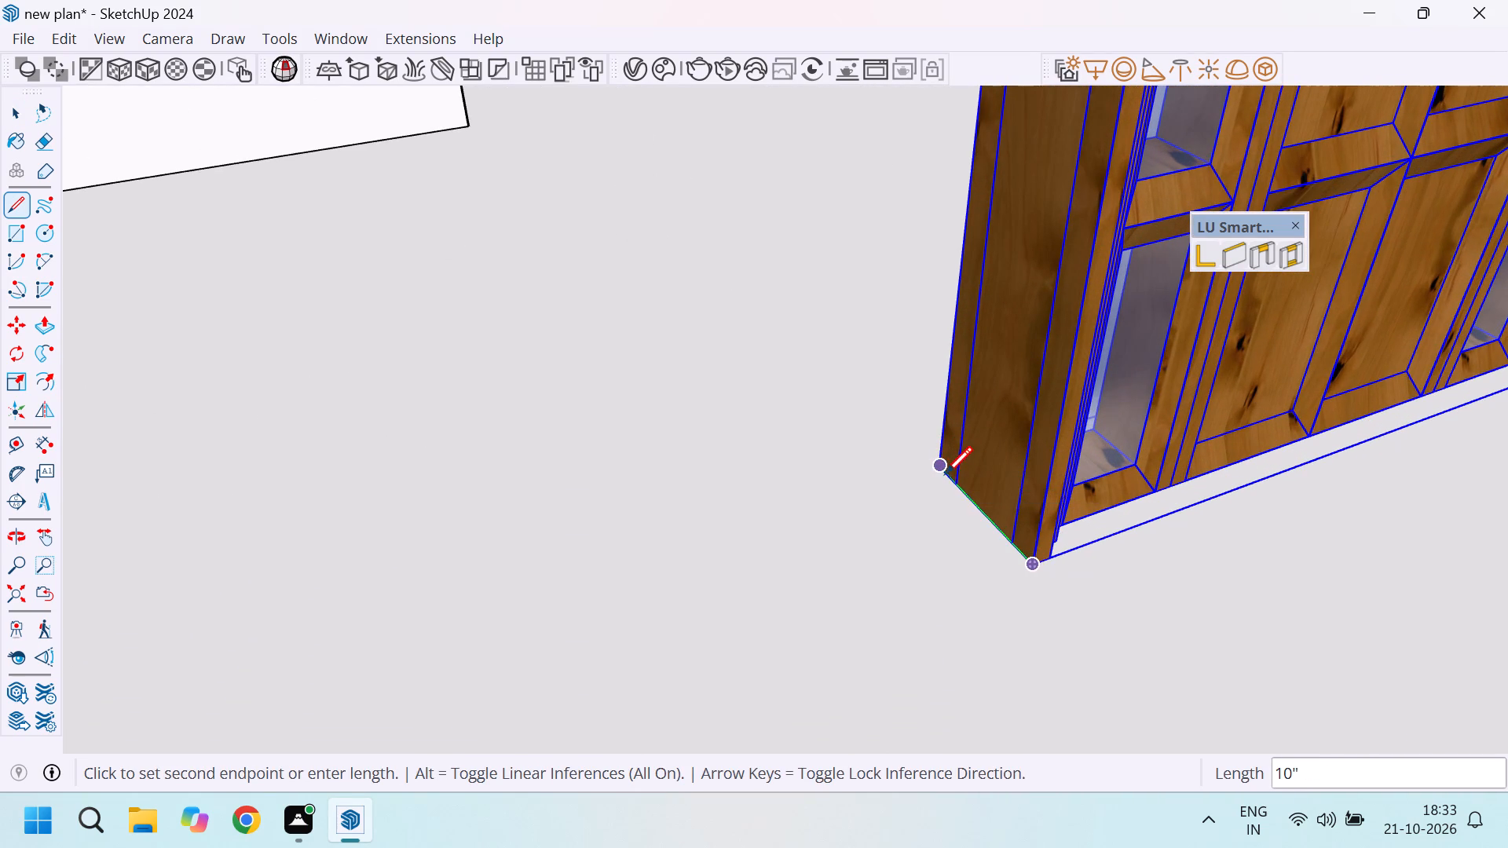
key("space")
scroll(964, 503, "down", 8)
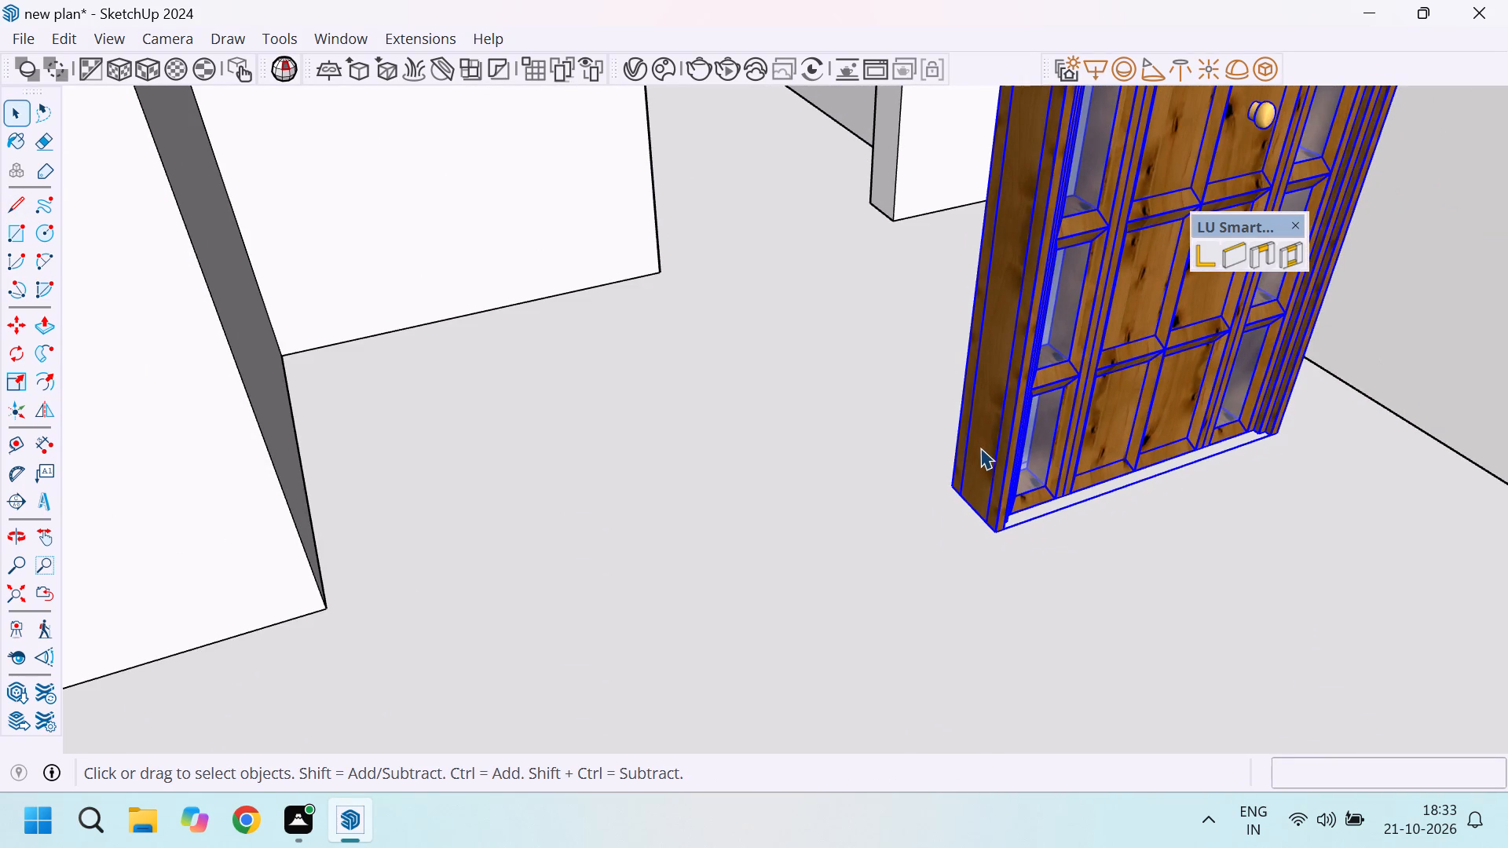
Scale the wooden door along the green axis to a depth of 9".
key("s")
scroll(1000, 442, "down", 8)
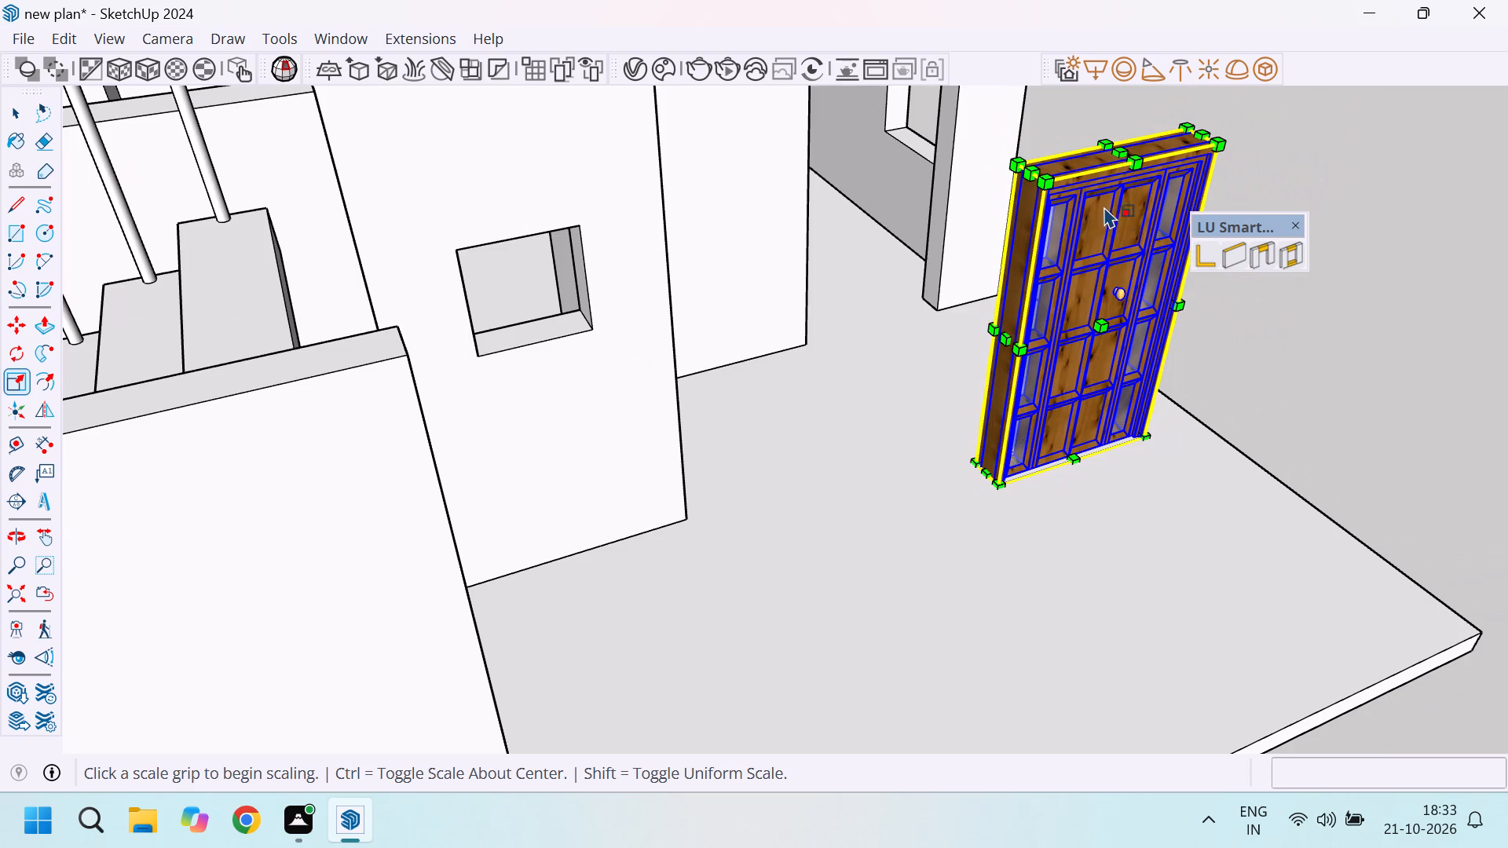
scroll(1104, 203, "up", 4)
scroll(965, 264, "down", 2)
scroll(964, 395, "up", 4)
scroll(983, 411, "down", 3)
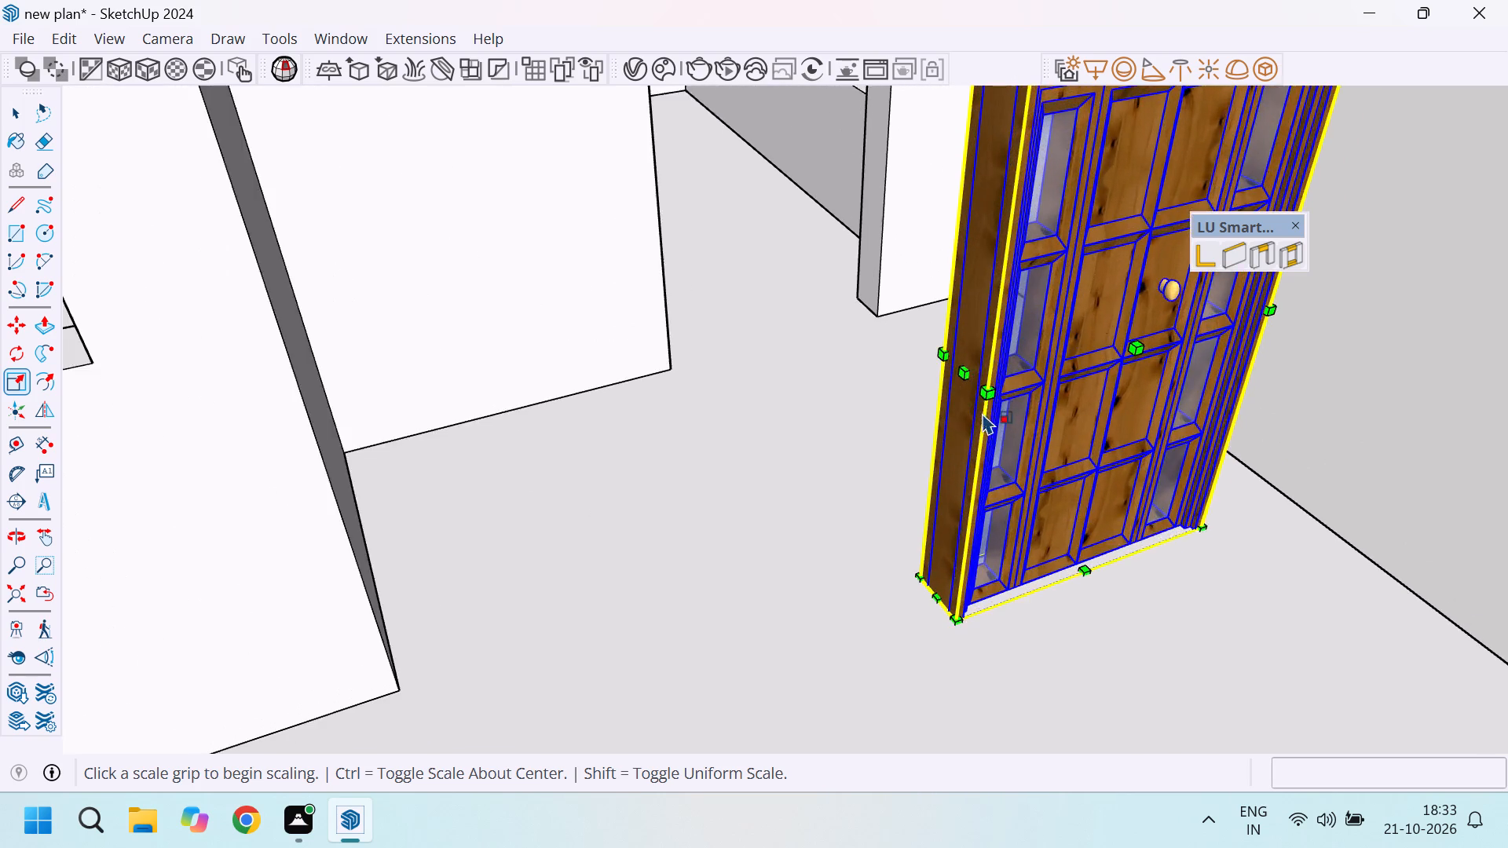
scroll(983, 413, "down", 1)
middle_click_drag(959, 495, 1194, 673)
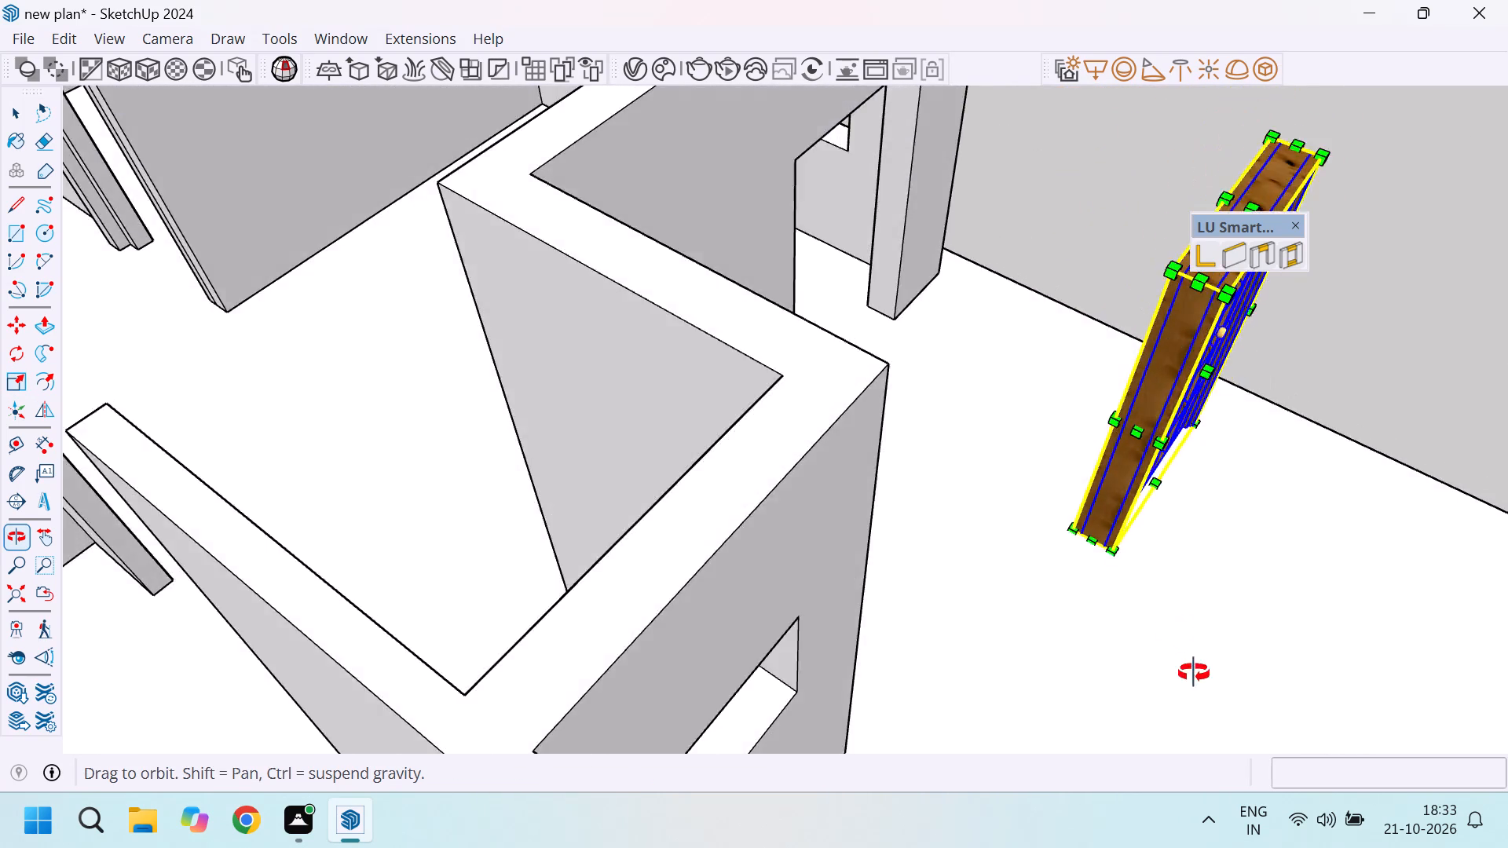
middle_click_drag(1194, 673, 1274, 718)
scroll(1089, 399, "up", 5)
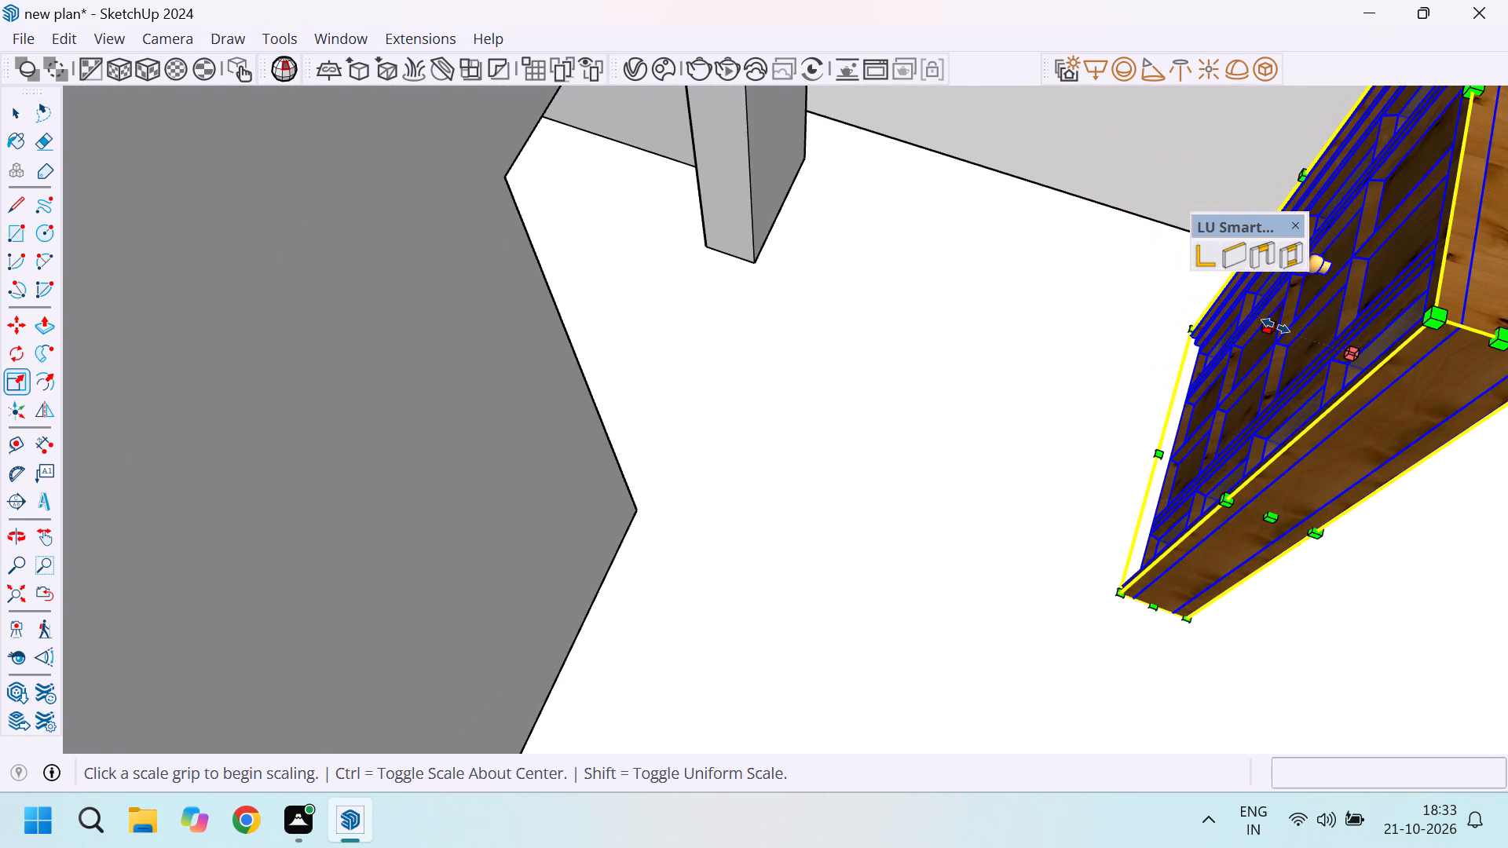
left_click(1276, 326)
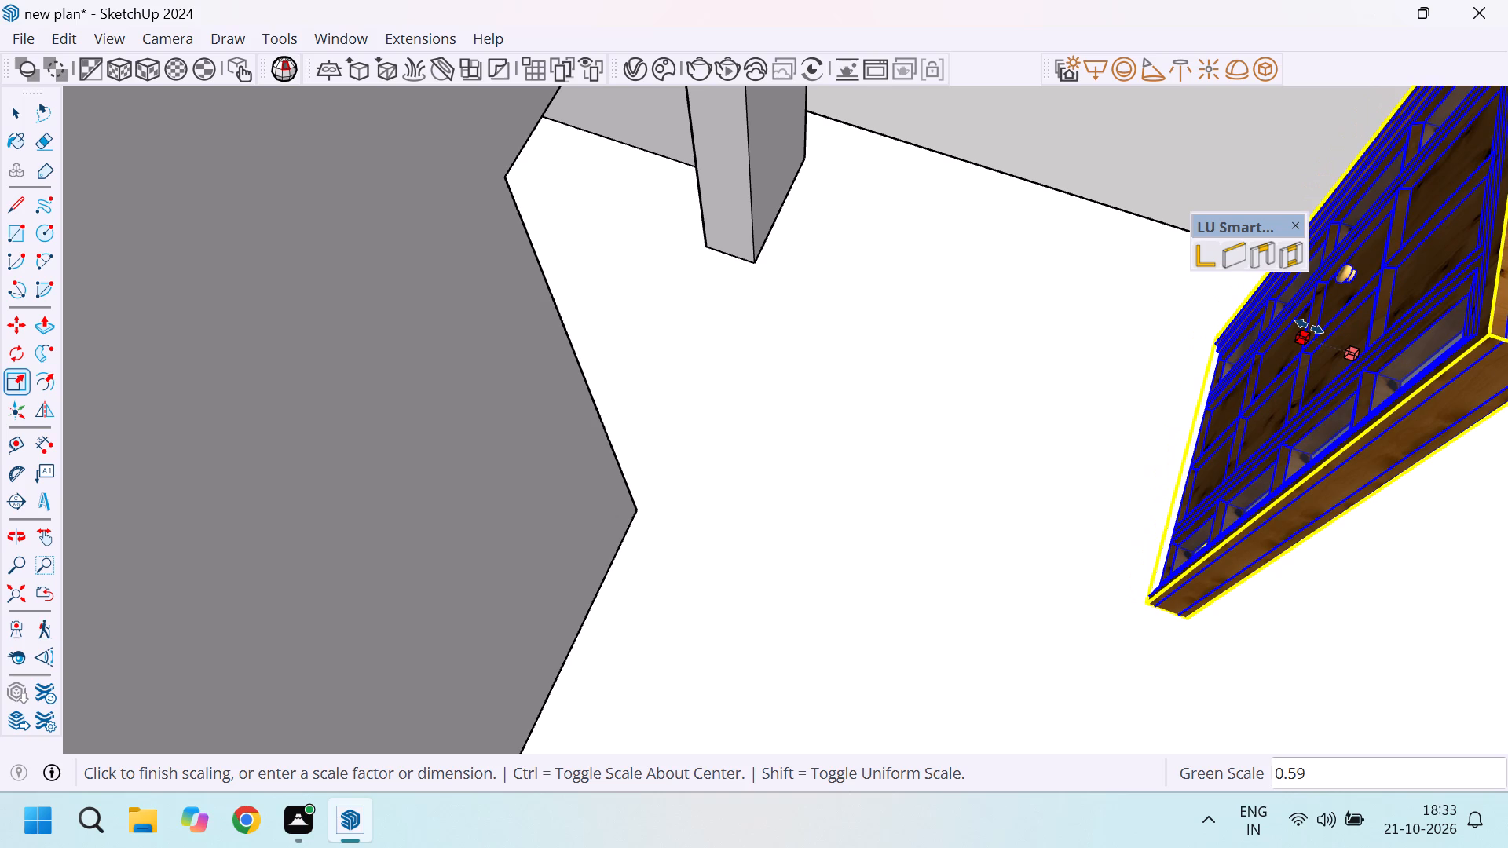
key("9")
key("shift+quotedbl")
key("Return")
scroll(1043, 312, "down", 7)
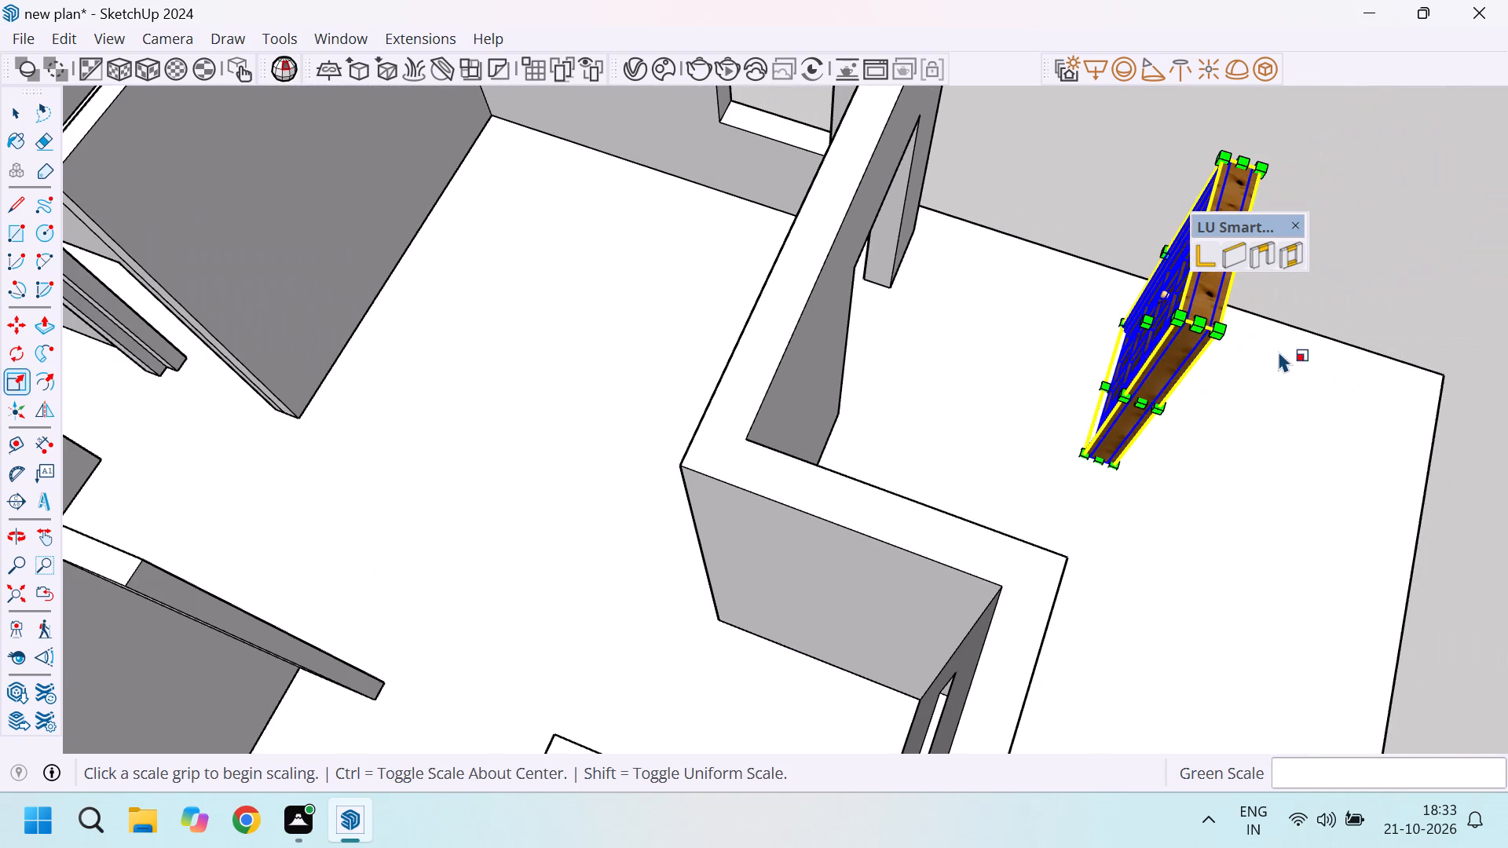
Recheck the door frame's depth along the bottom edge of its side.
scroll(1239, 364, "up", 4)
key("space")
scroll(1133, 488, "up", 4)
scroll(1063, 569, "up", 4)
middle_click_drag(1014, 532, 964, 487)
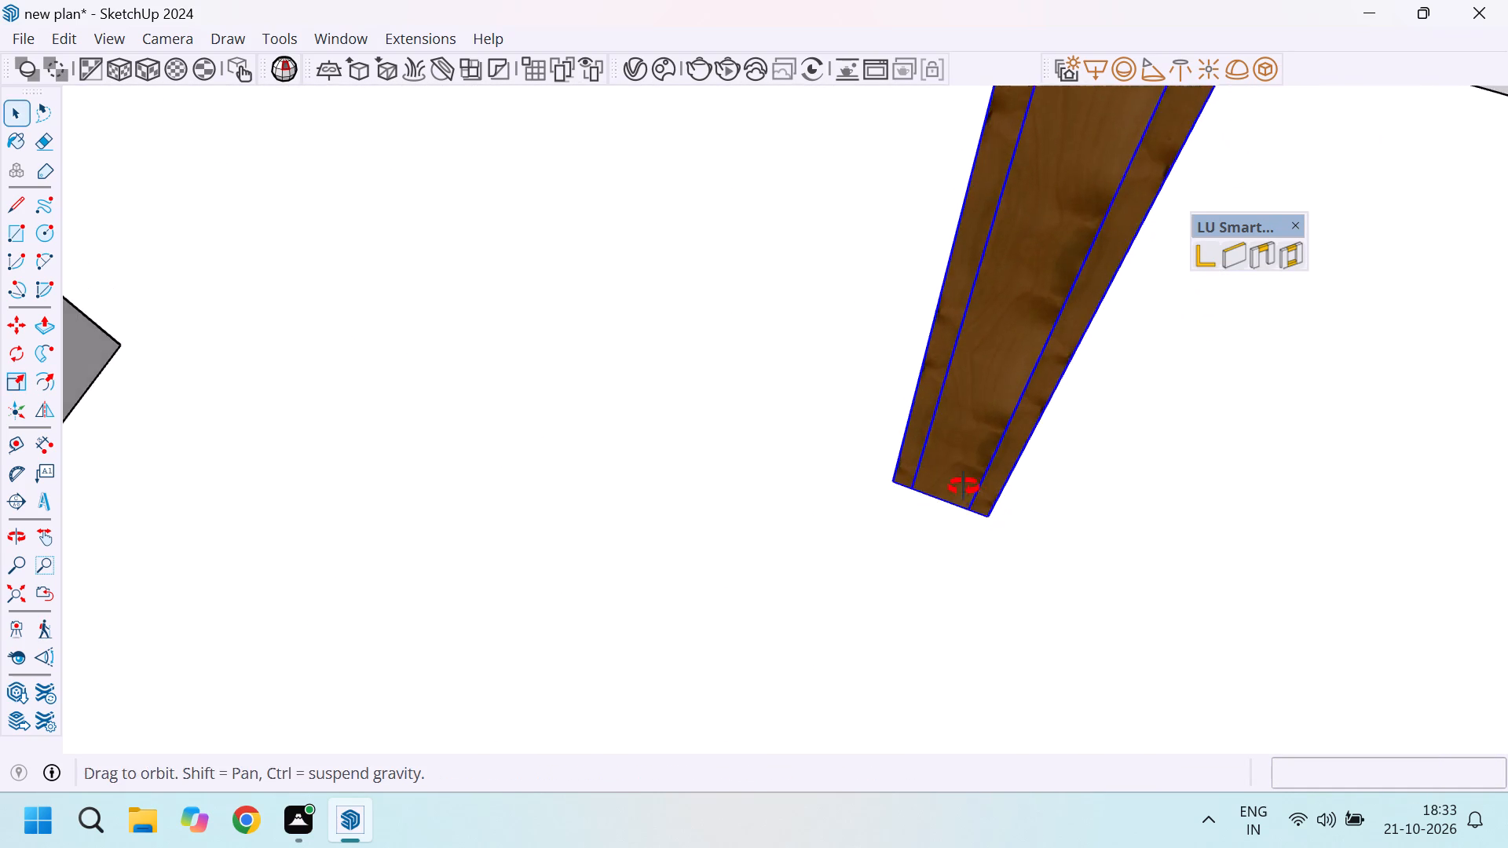
middle_click_drag(964, 487, 955, 459)
scroll(955, 459, "up", 1)
key("l")
left_click(979, 532)
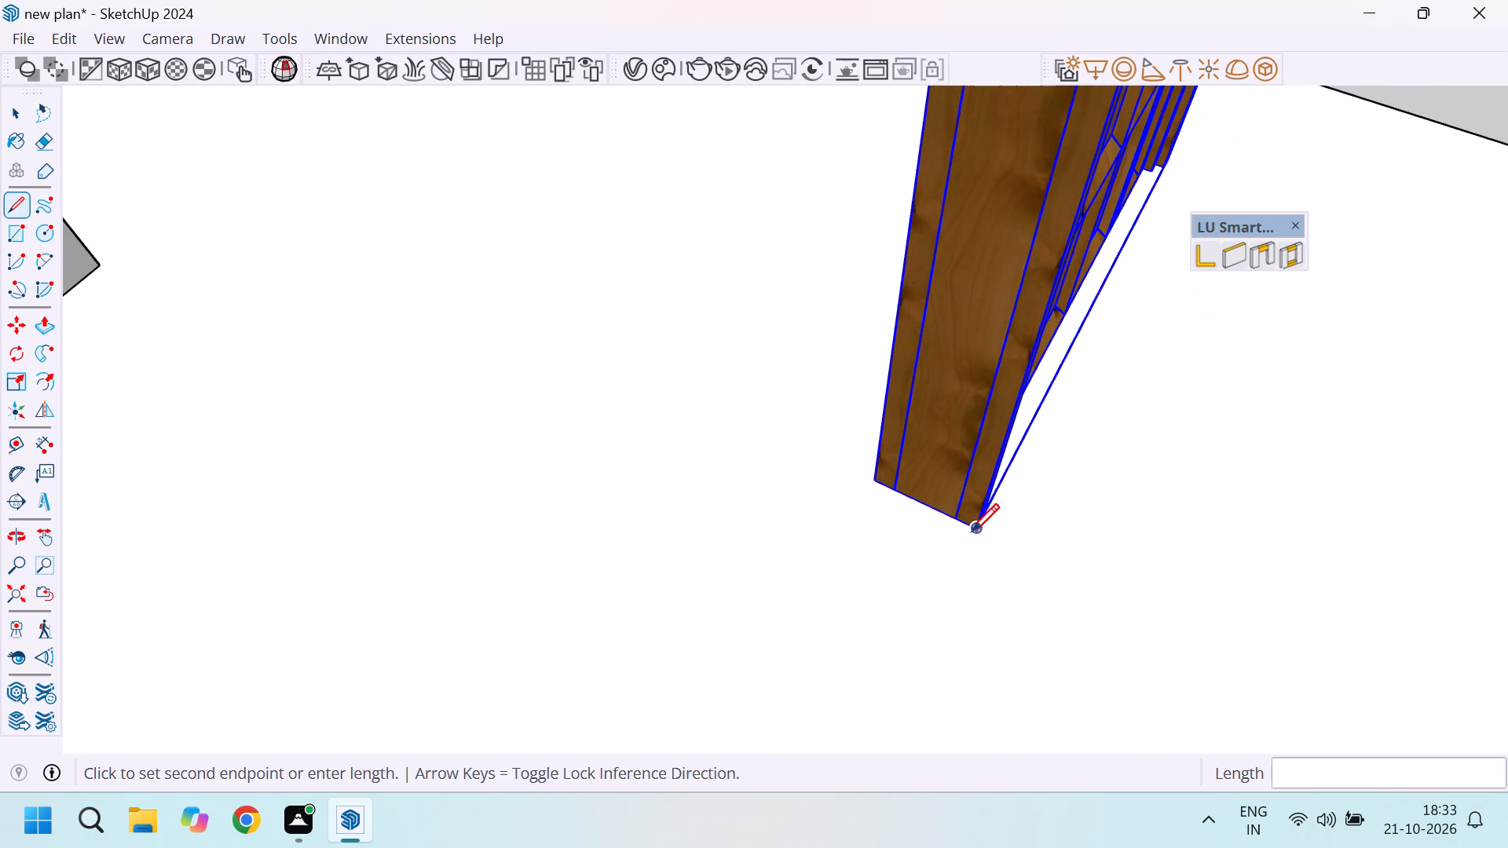
key("Escape")
scroll(898, 509, "down", 6)
scroll(909, 521, "up", 4)
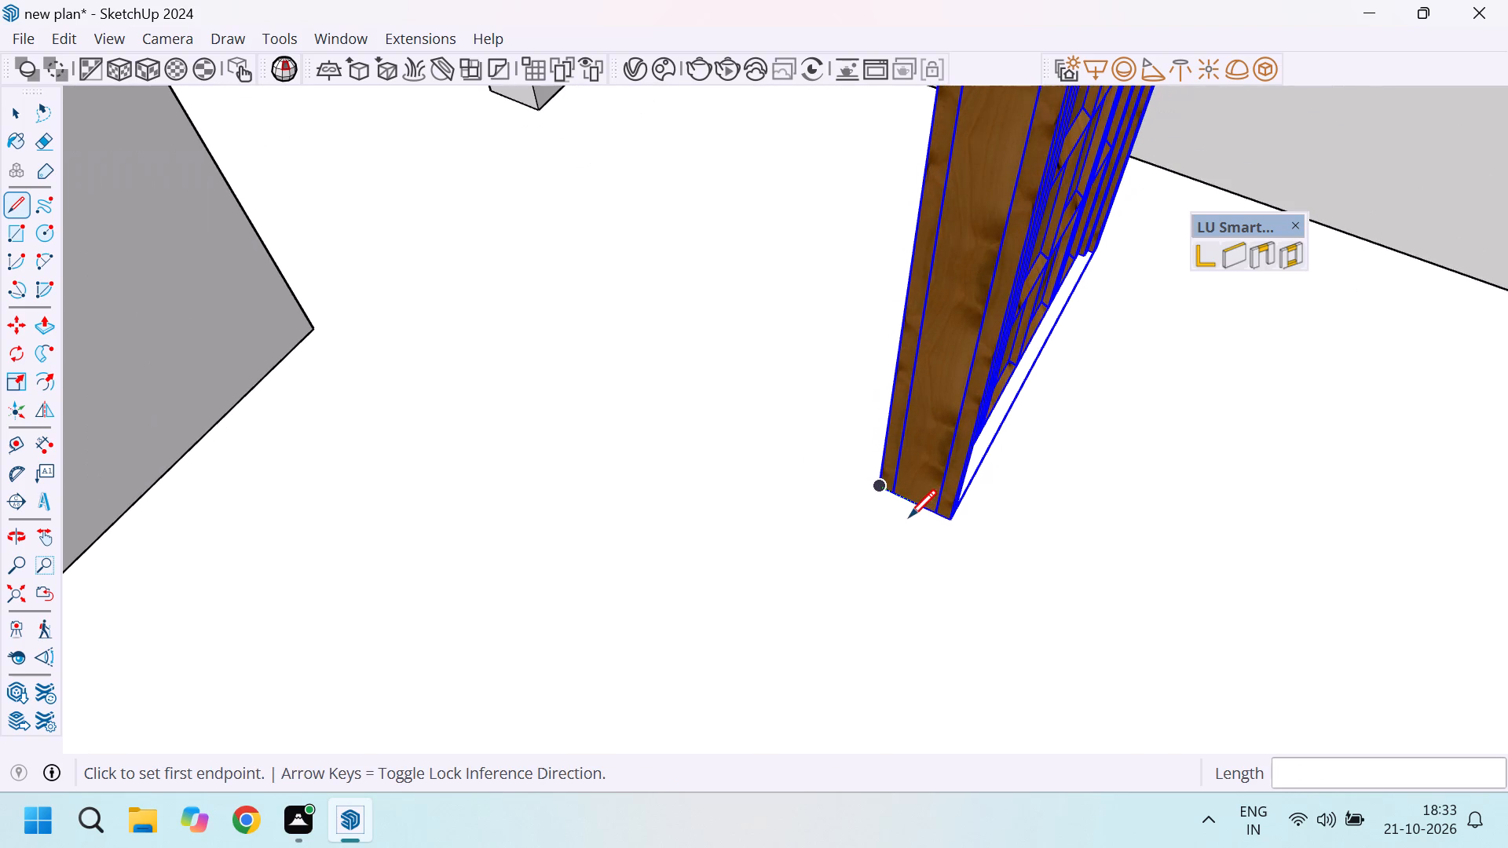
Move the door by its bottom side-edge midpoint into the main entrance opening, snapping to the midpoint of the wall's thickness.
key("m")
scroll(888, 539, "down", 6)
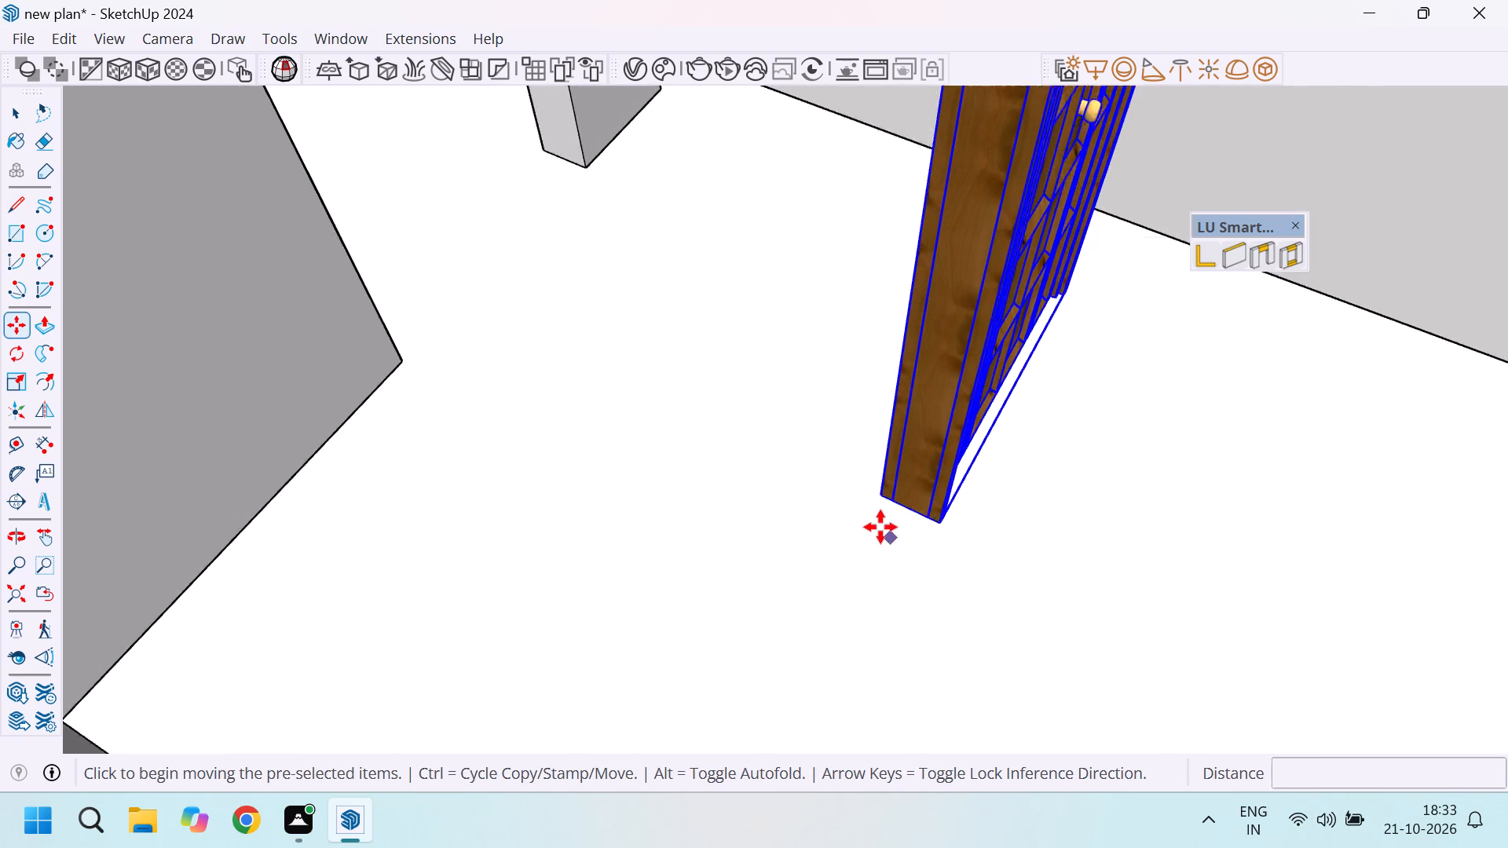
scroll(880, 527, "down", 5)
scroll(891, 523, "up", 11)
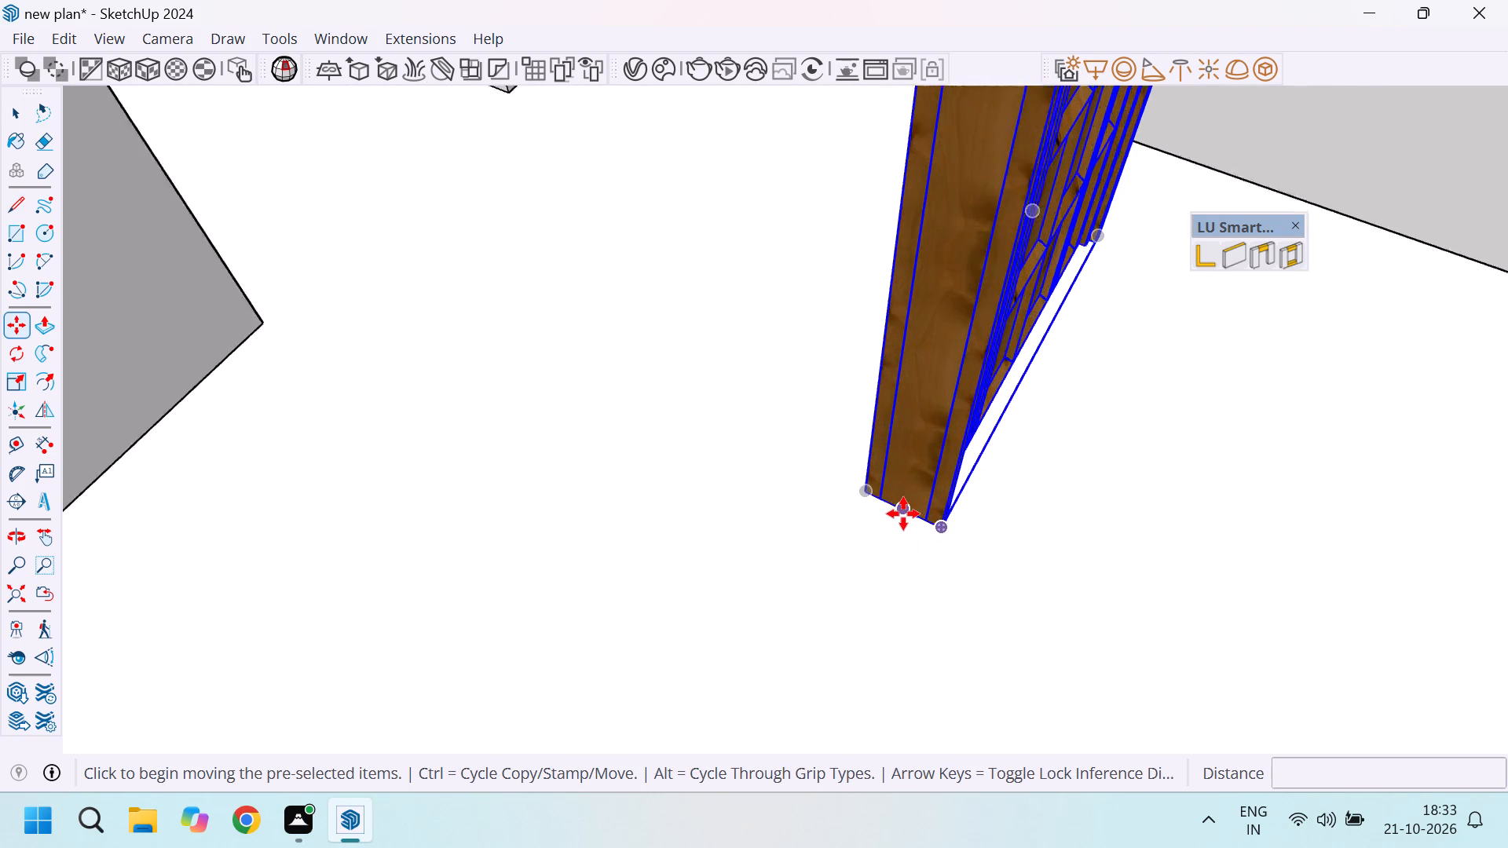
scroll(903, 514, "up", 20)
scroll(903, 514, "up", 1)
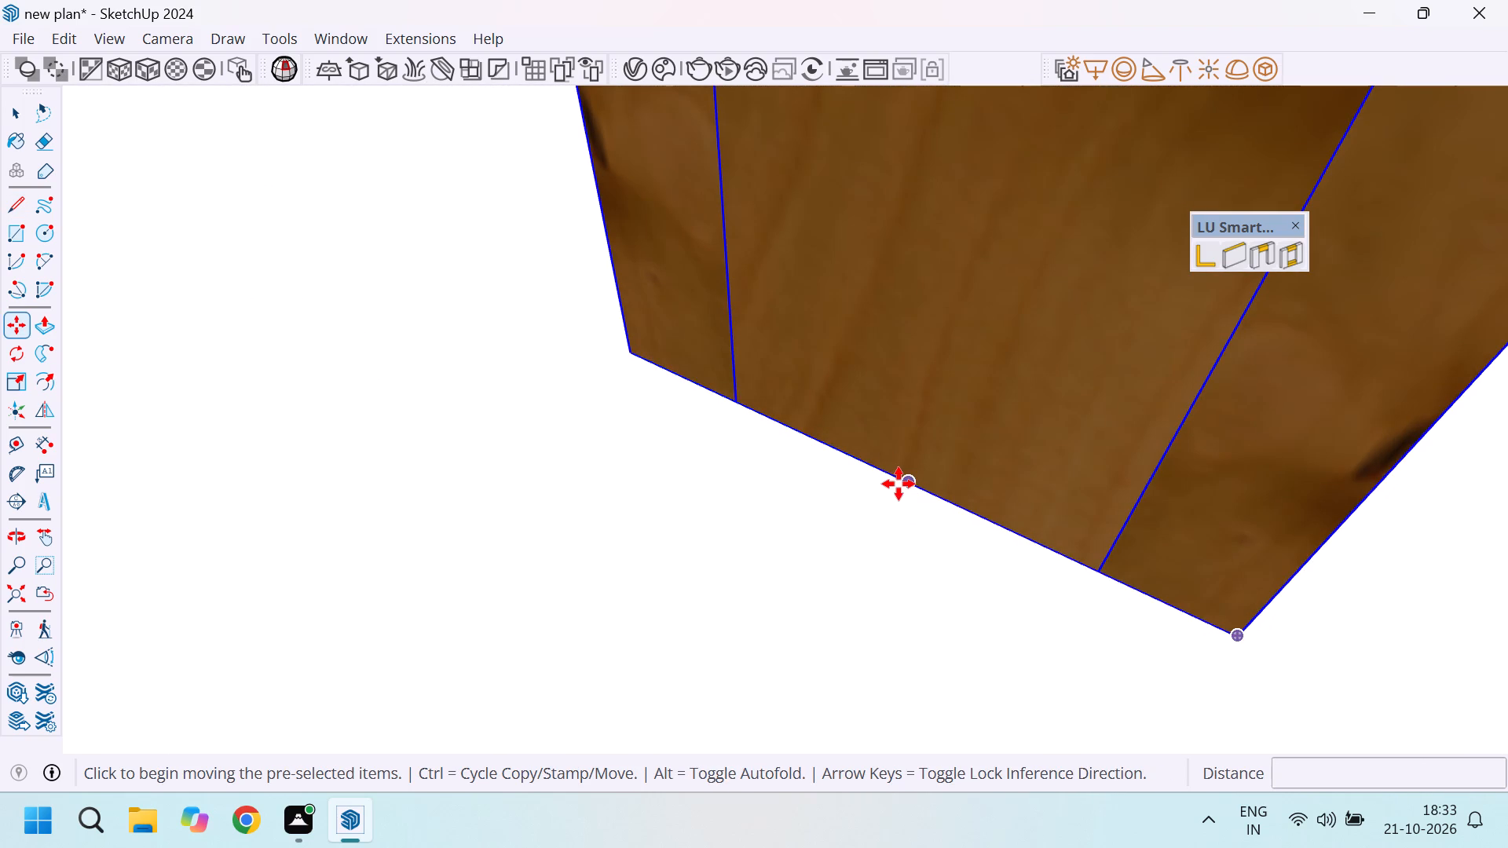
left_click(899, 484)
scroll(931, 260, "down", 20)
scroll(931, 260, "down", 14)
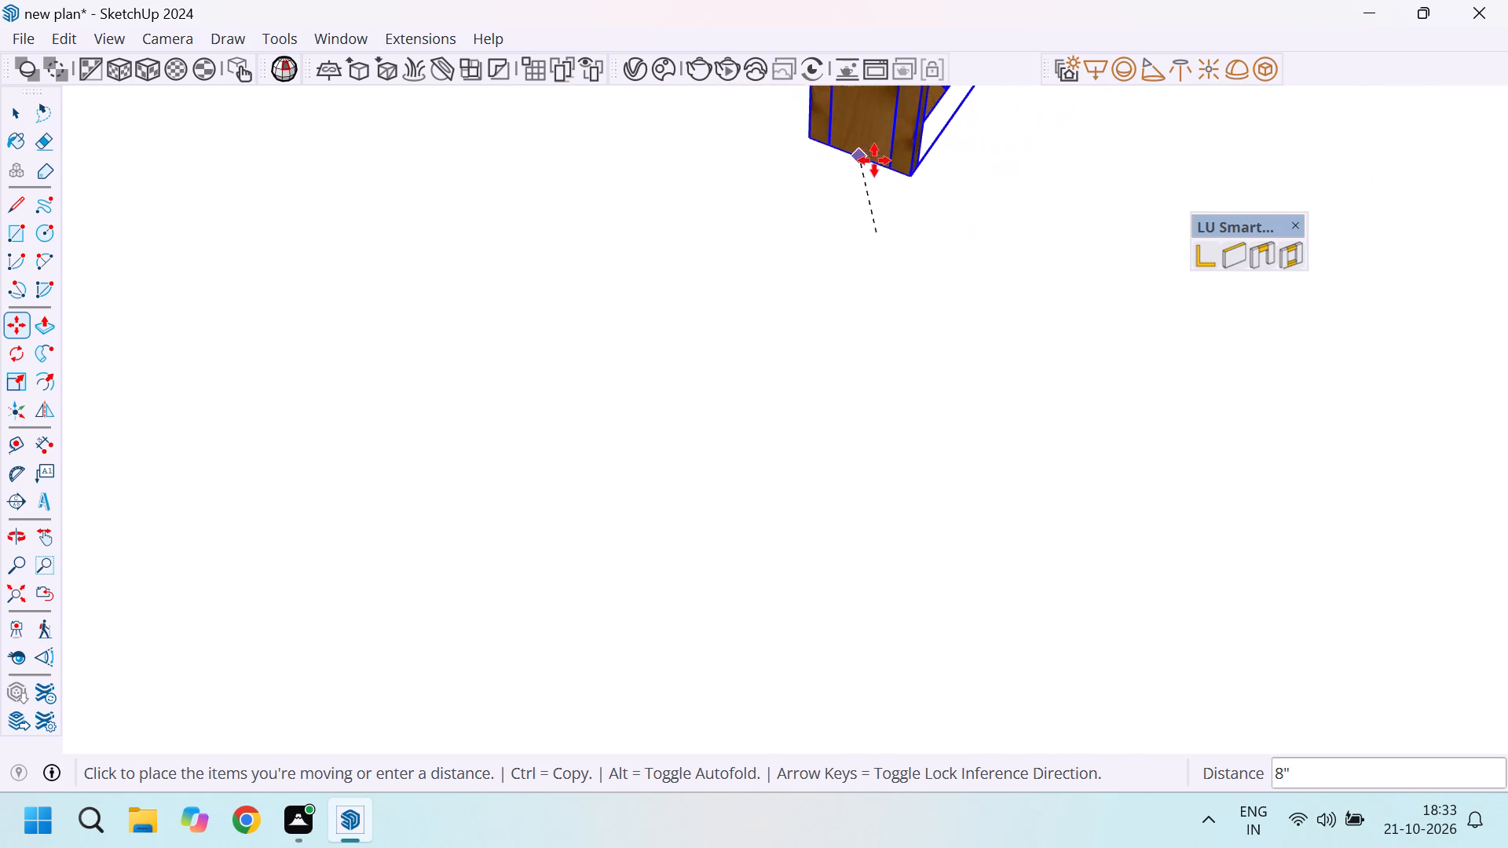
scroll(874, 160, "down", 20)
scroll(874, 160, "down", 3)
middle_click_drag(998, 119, 470, 86)
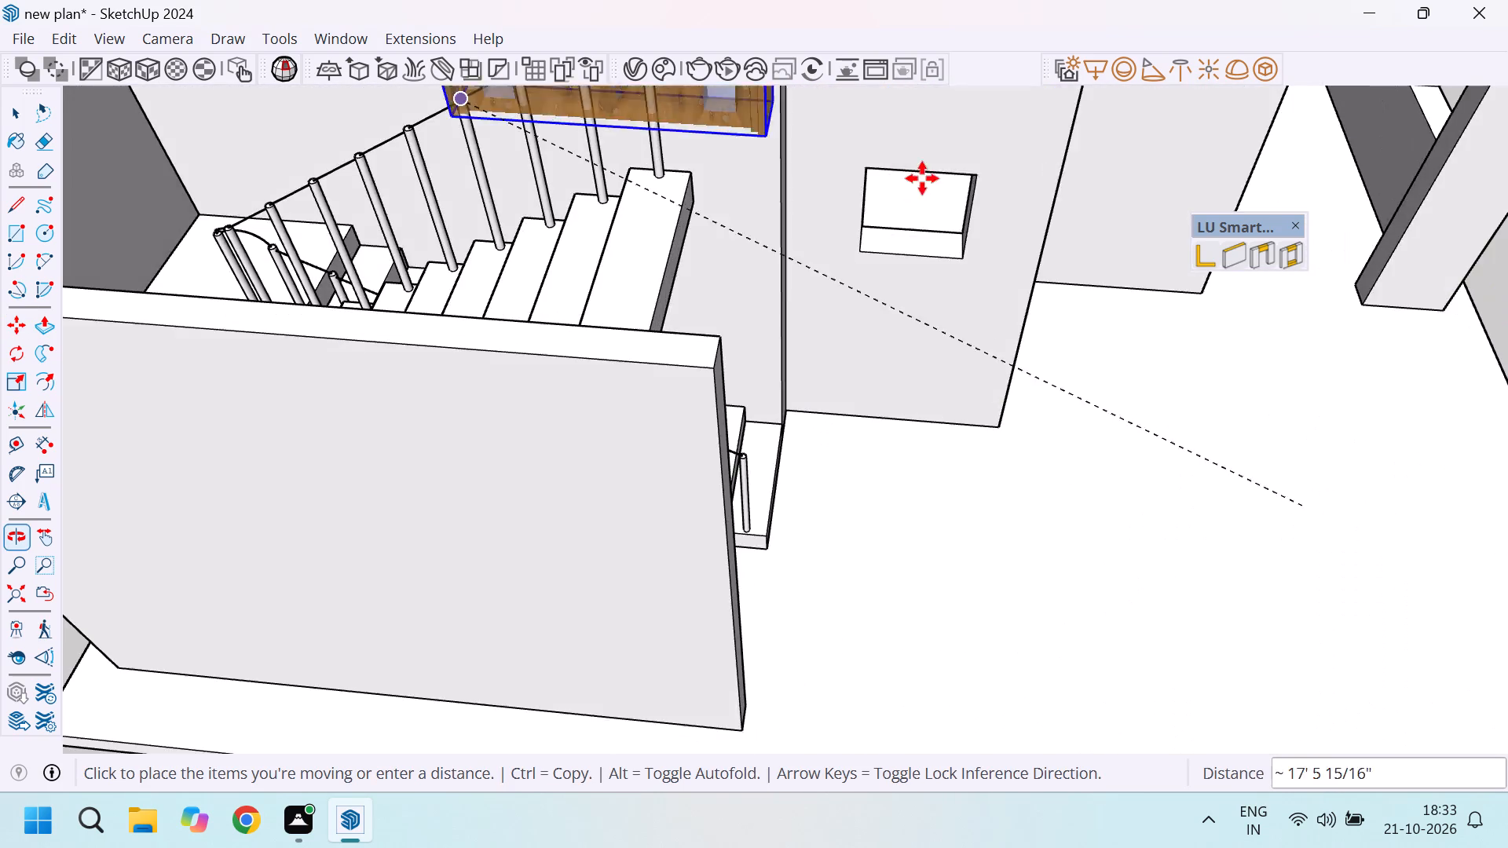
scroll(990, 187, "down", 6)
middle_click_drag(1350, 245, 985, 57)
scroll(1481, 257, "down", 6)
scroll(1507, 434, "up", 6)
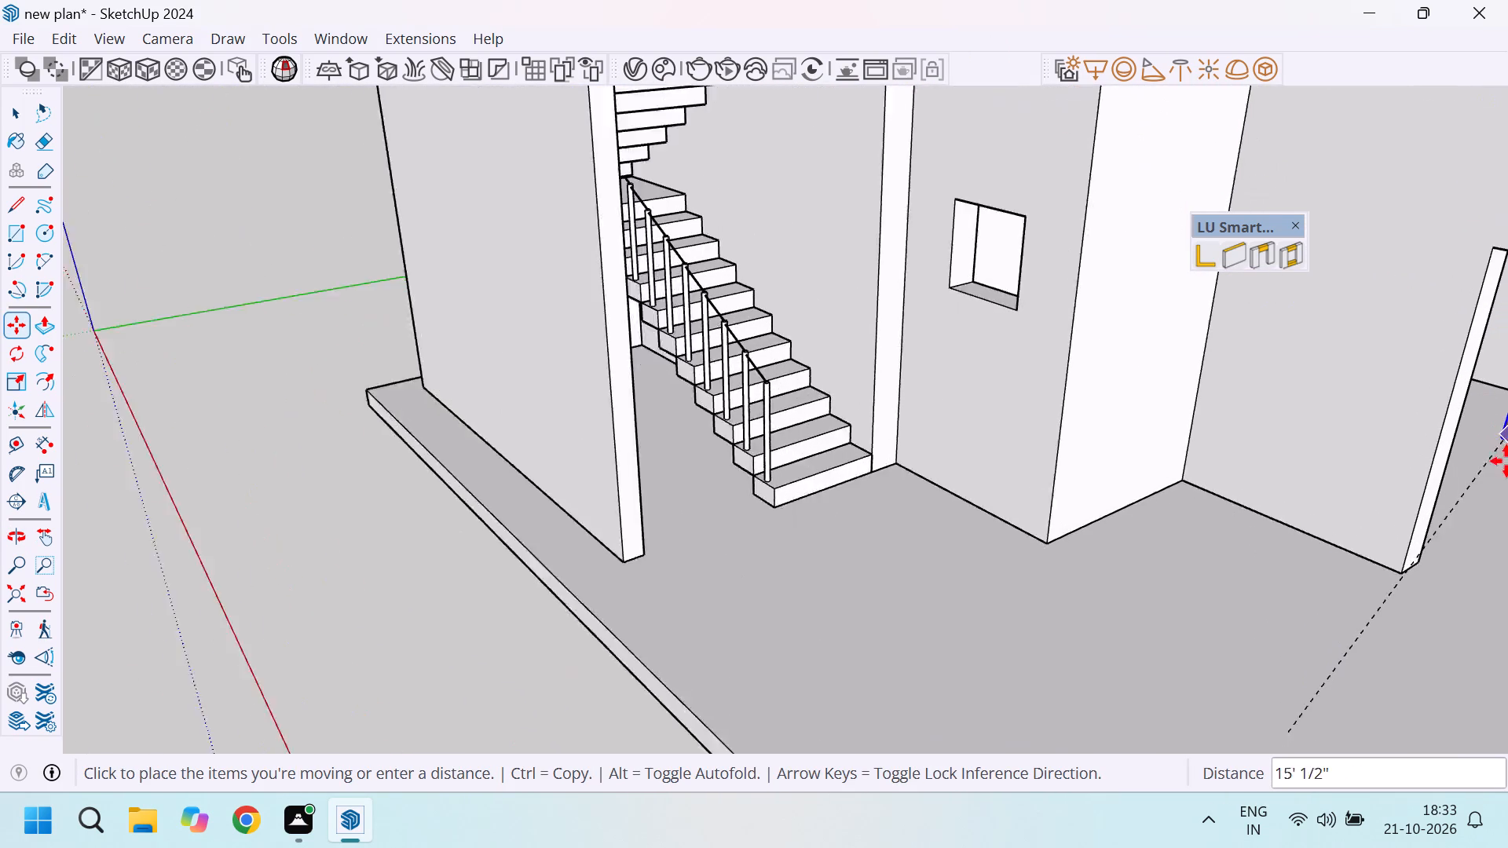
scroll(1506, 461, "up", 9)
scroll(1363, 643, "up", 20)
scroll(1363, 643, "up", 10)
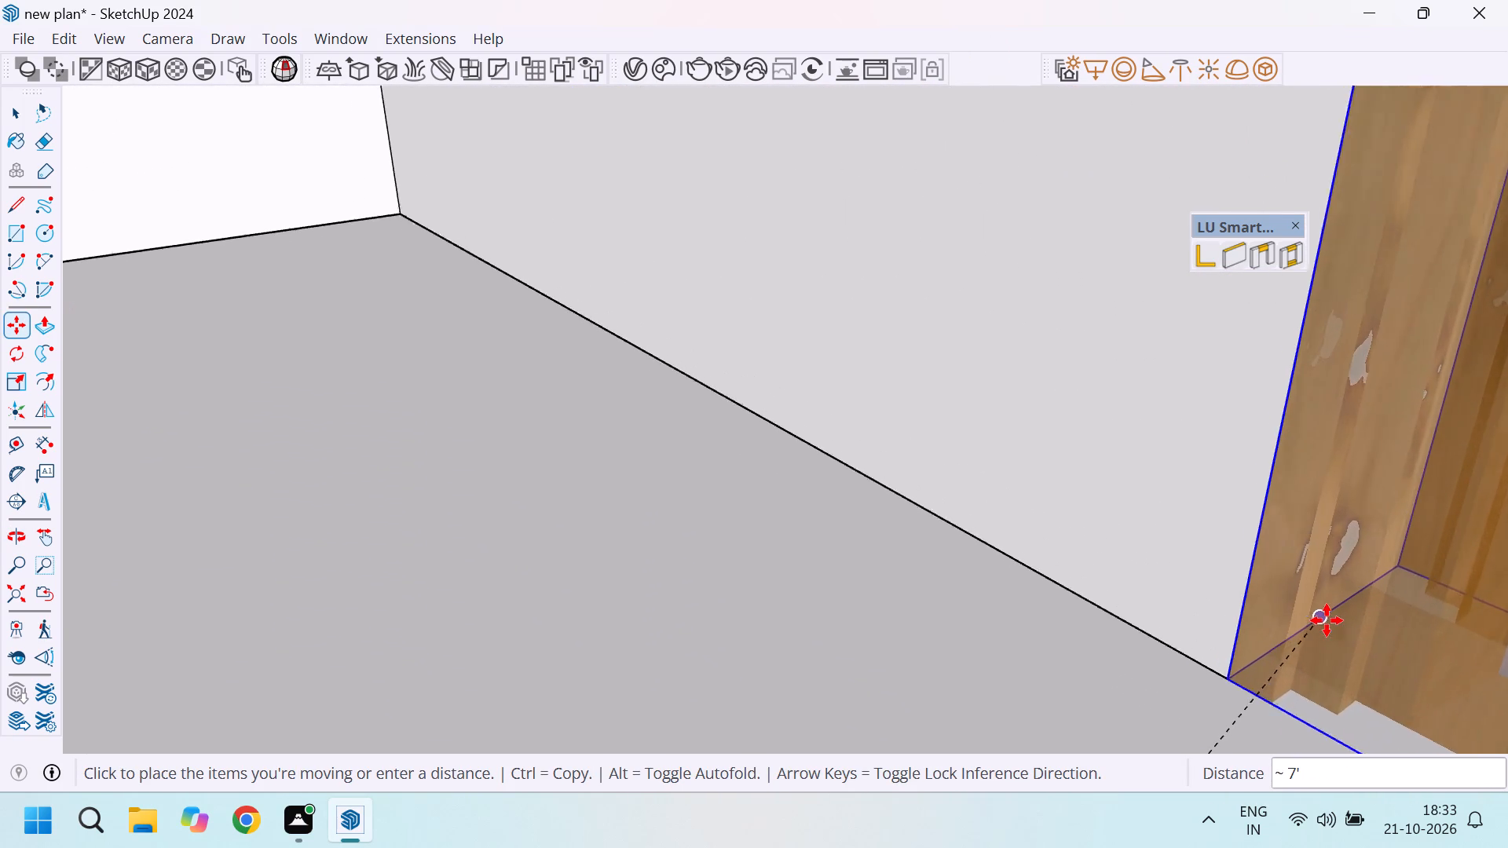
left_click(1323, 615)
scroll(953, 484, "down", 6)
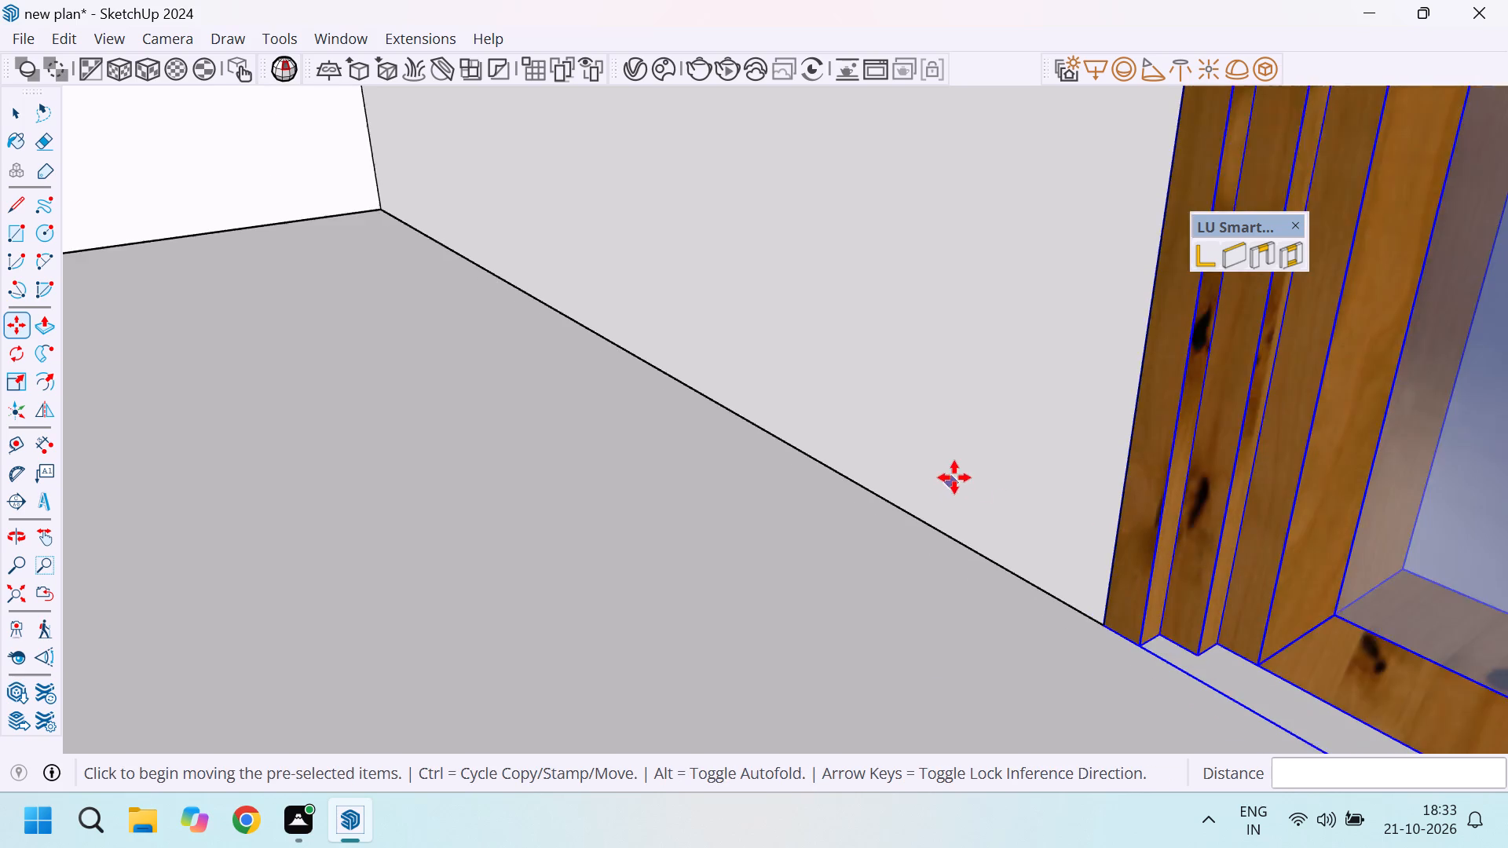
scroll(954, 477, "down", 20)
scroll(954, 477, "down", 16)
key("space")
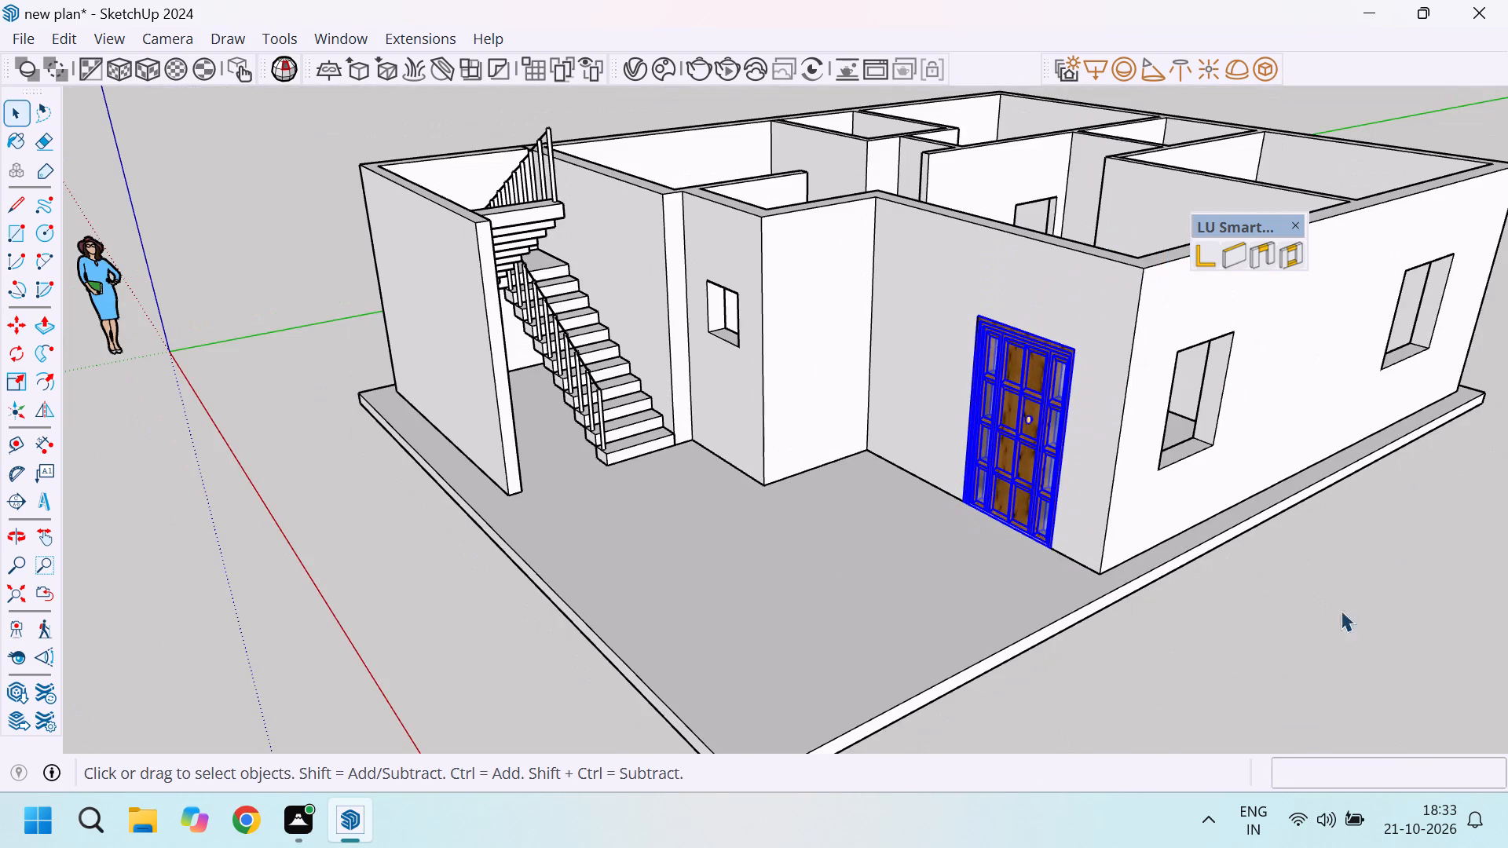
left_click(1374, 624)
Examine the fit of the wooden door in the main entrance wall from several angles.
scroll(980, 427, "up", 3)
middle_click_drag(1009, 440, 1170, 459)
scroll(1125, 408, "up", 12)
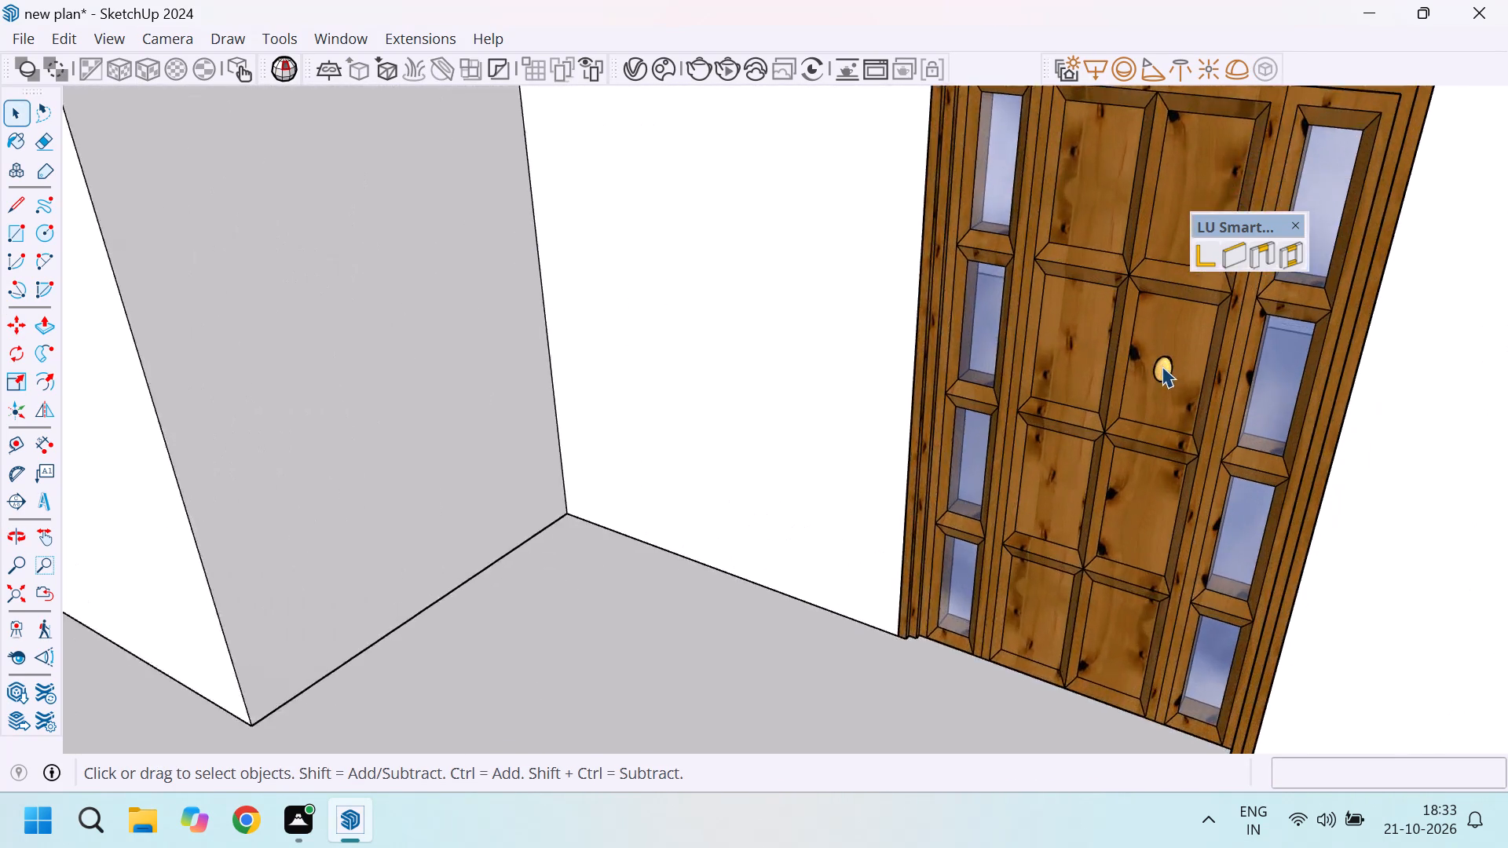
scroll(1162, 366, "up", 5)
scroll(1171, 419, "down", 11)
middle_click_drag(1215, 372, 759, 595)
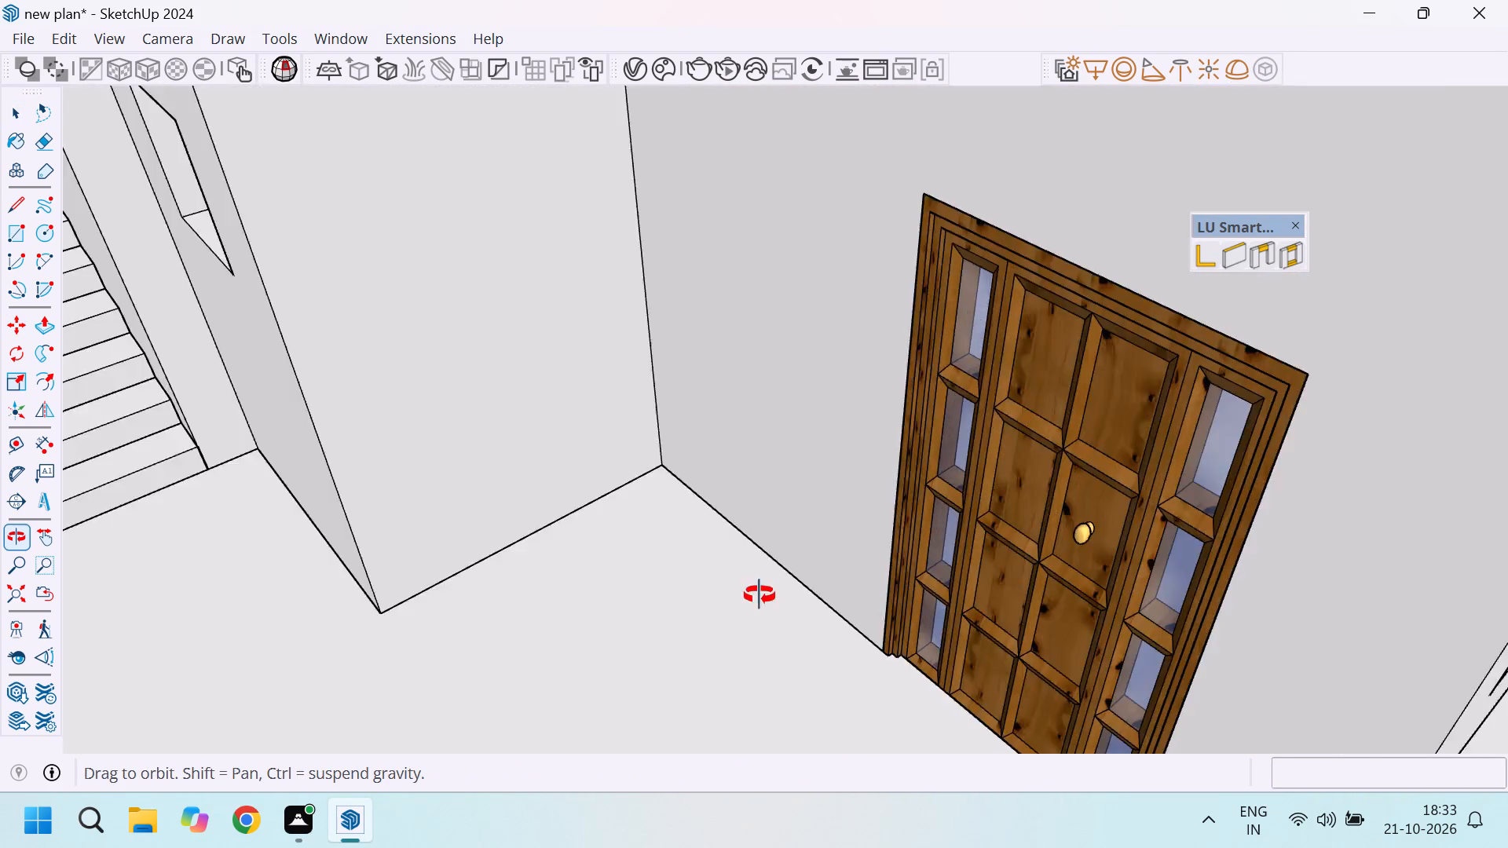
middle_click_drag(759, 595, 761, 619)
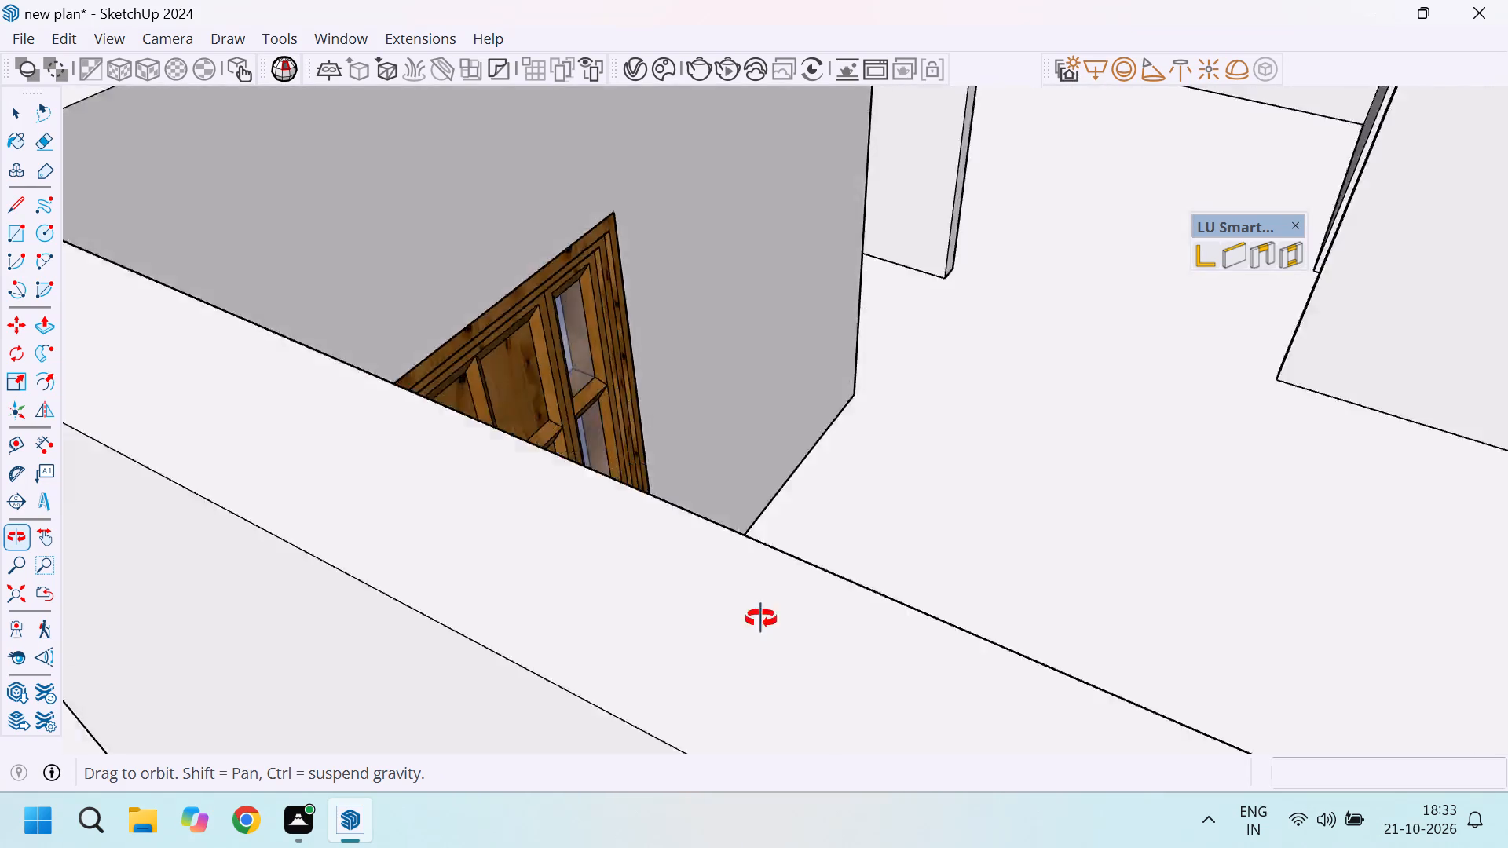
middle_click_drag(761, 619, 1264, 494)
scroll(884, 458, "down", 14)
middle_click_drag(918, 528, 1014, 459)
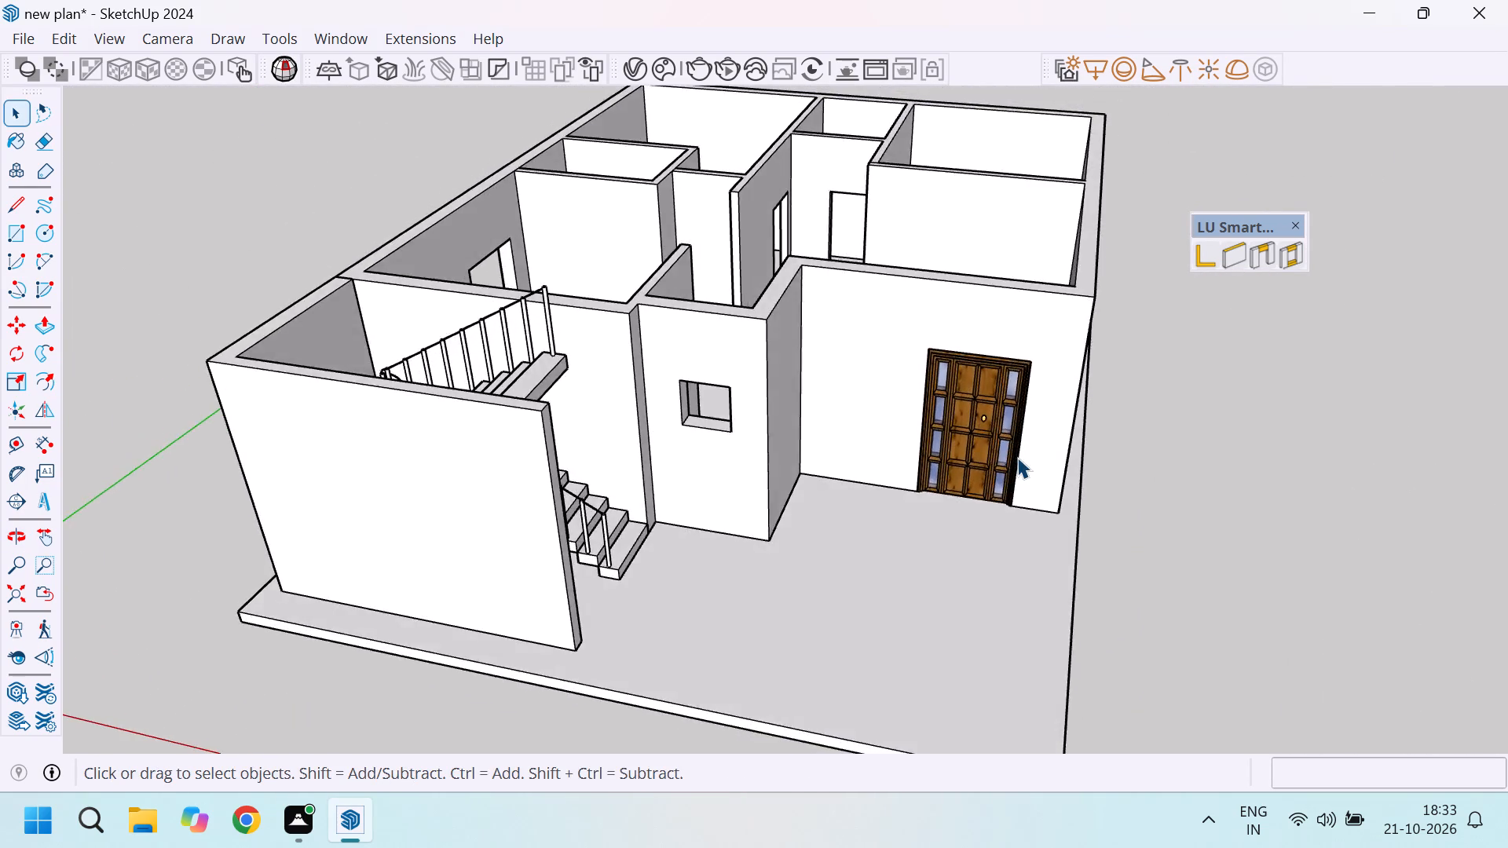
scroll(1016, 455, "down", 5)
scroll(790, 468, "up", 5)
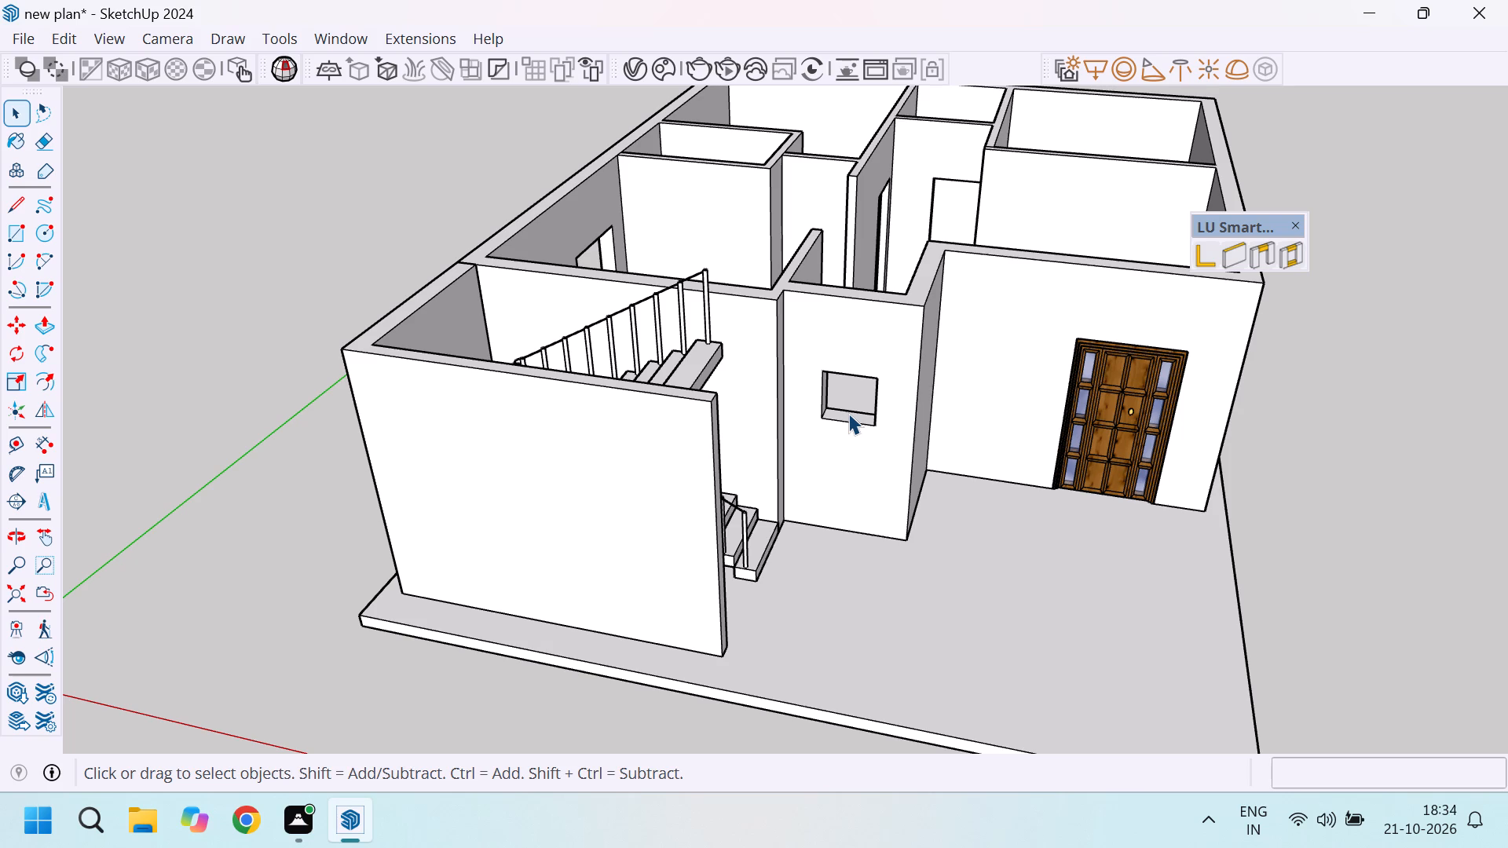
Look over the whole house, including the interior rooms and their door openings.
scroll(786, 336, "down", 14)
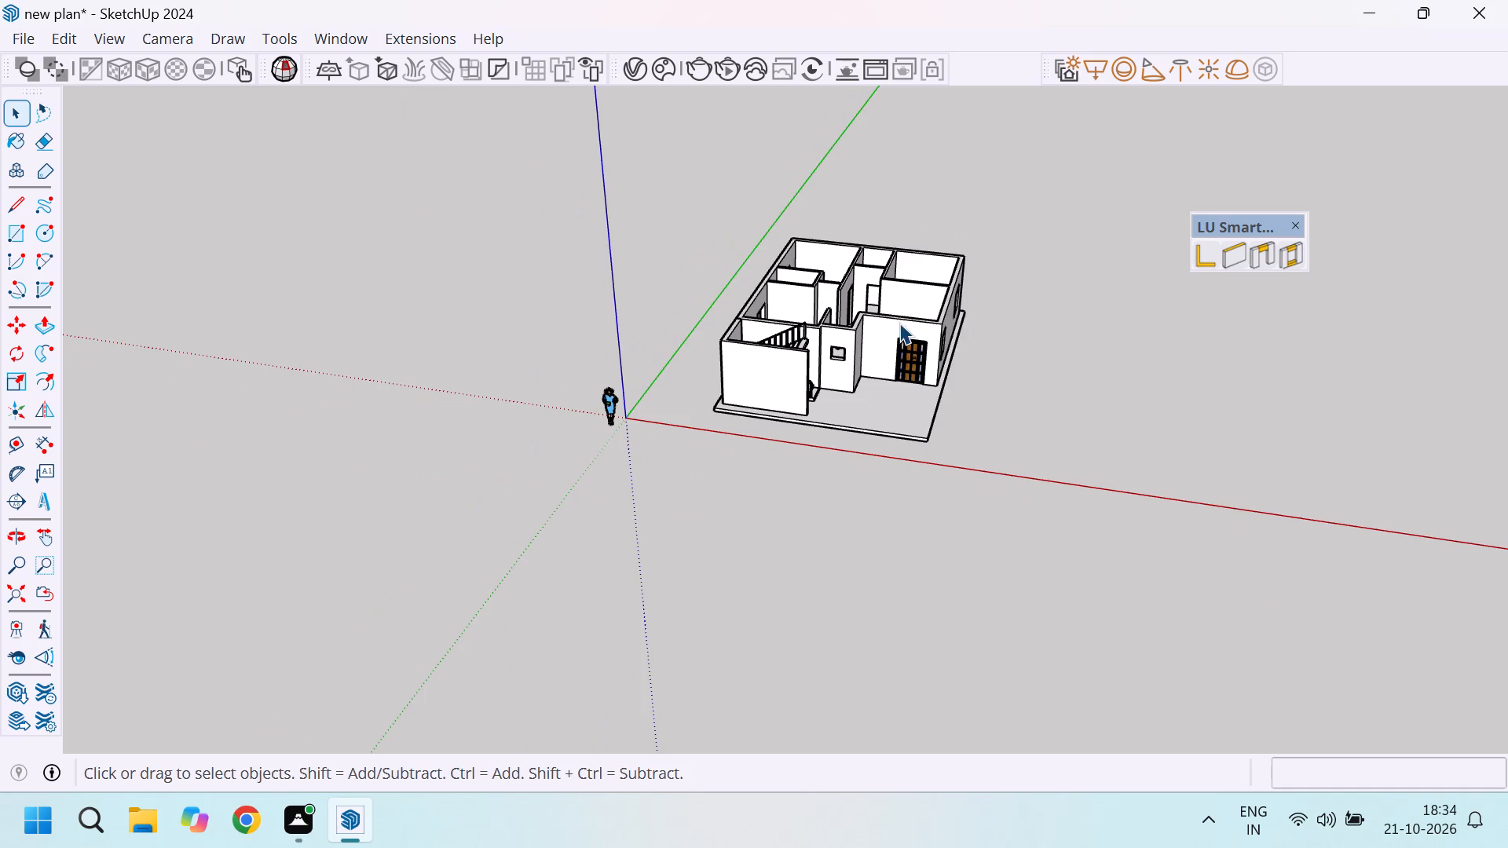
middle_click_drag(897, 326, 807, 425)
scroll(950, 382, "up", 13)
middle_click_drag(1019, 413, 871, 411)
scroll(800, 375, "down", 5)
scroll(819, 293, "down", 4)
middle_click_drag(752, 298, 829, 389)
scroll(704, 287, "up", 6)
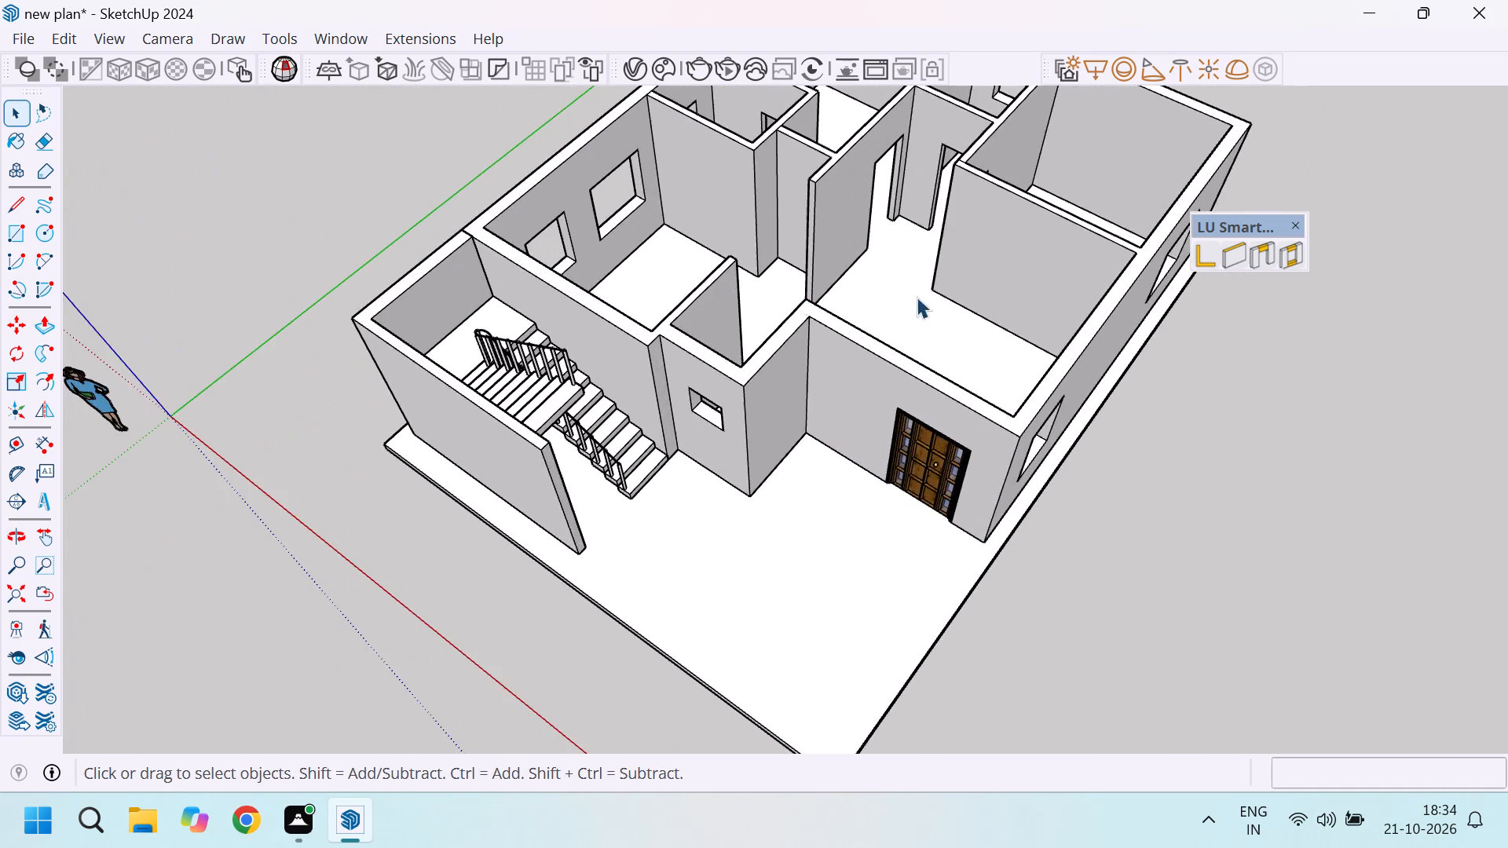
middle_click_drag(947, 296, 750, 334)
scroll(983, 281, "up", 3)
scroll(905, 315, "down", 4)
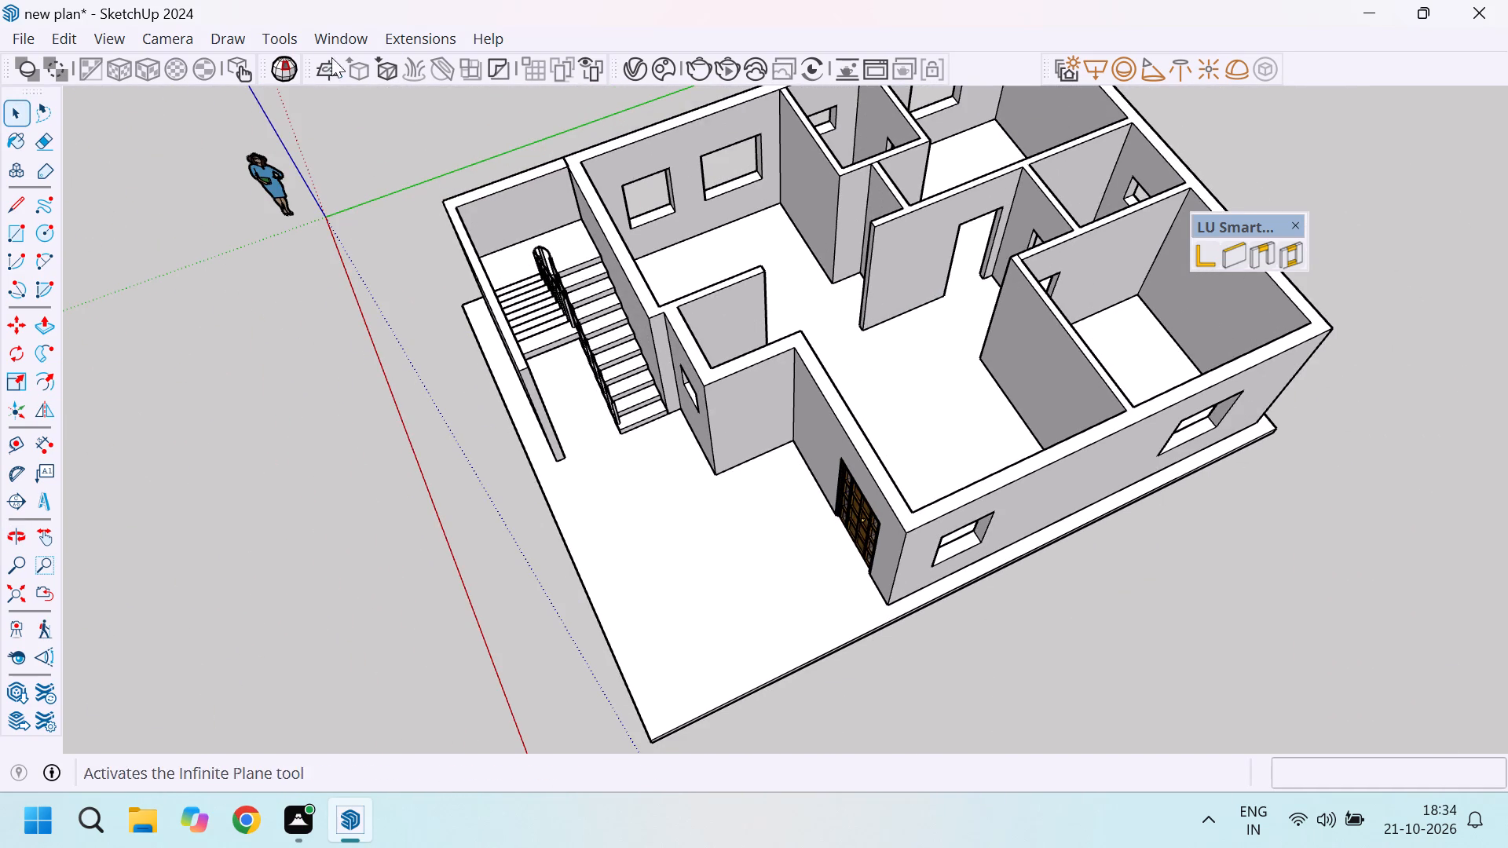
Browse the door models in 3D Warehouse for a single-leaf door for the interior openings.
left_click(352, 46)
left_click(416, 225)
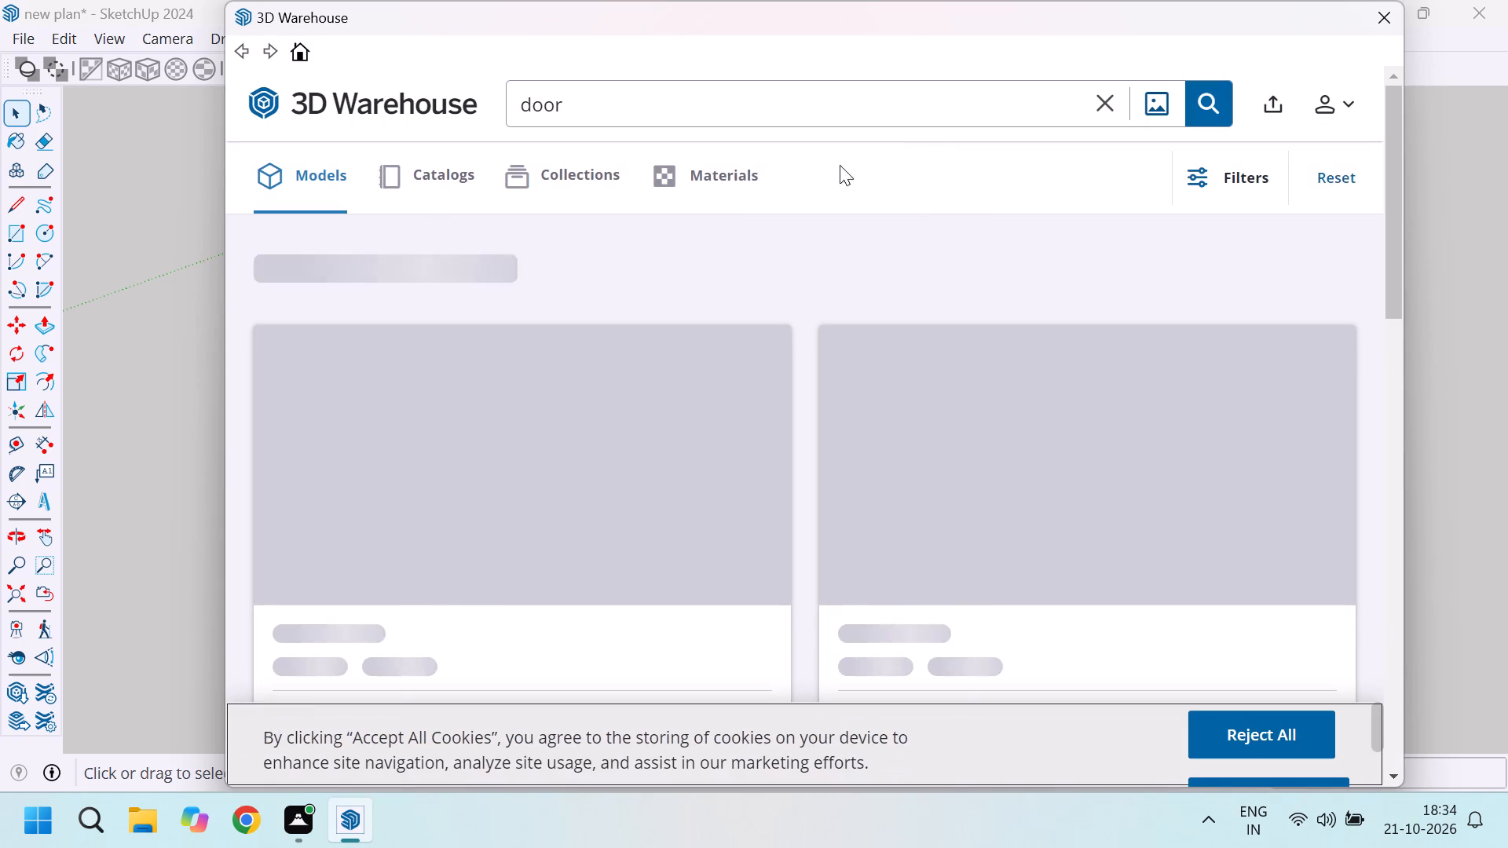
scroll(1001, 338, "up", 4)
scroll(906, 404, "up", 4)
scroll(906, 429, "down", 5)
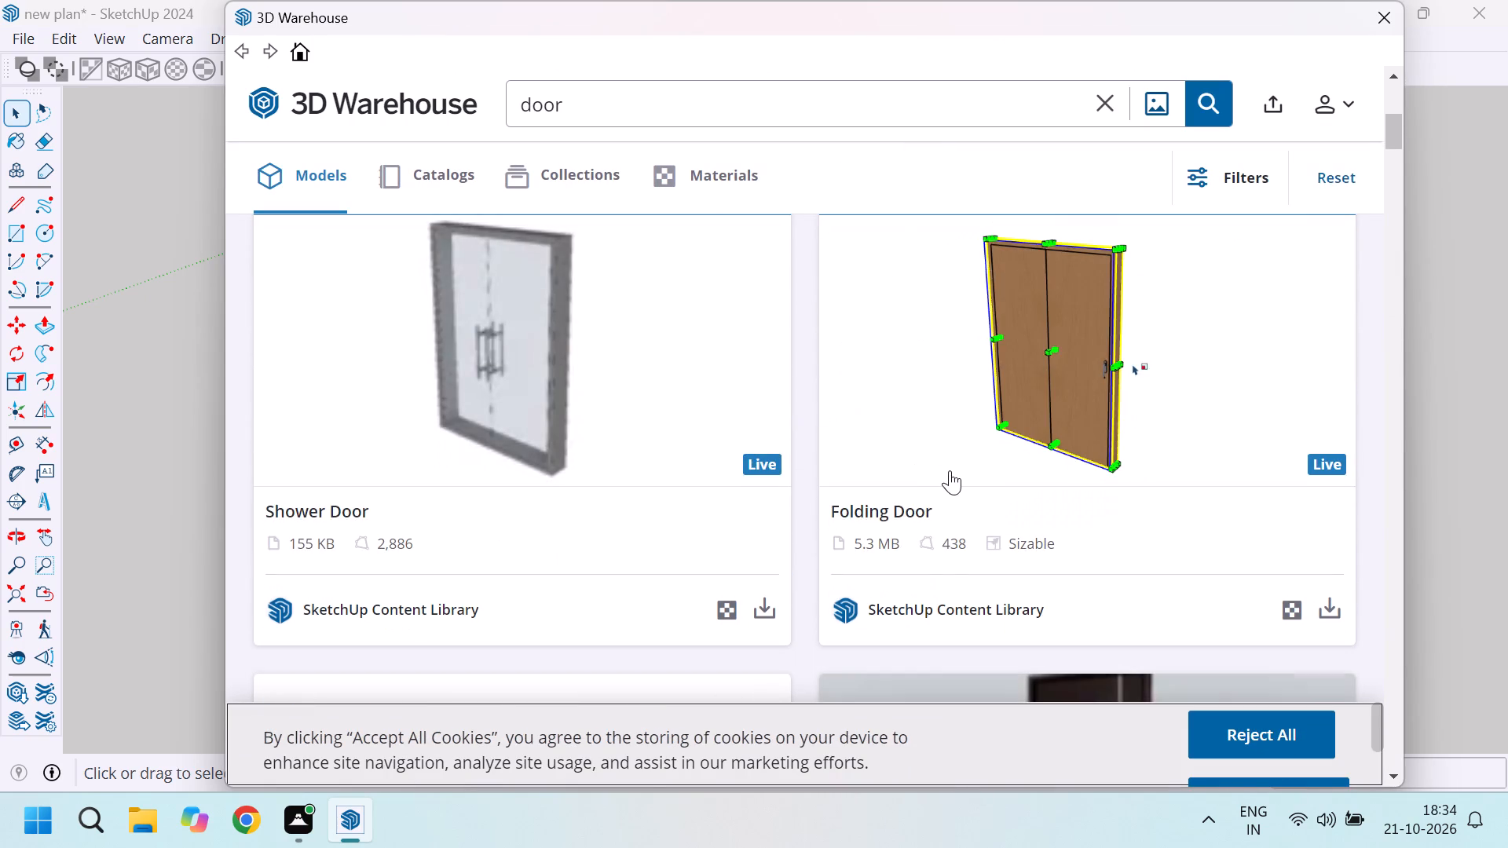
scroll(947, 470, "down", 4)
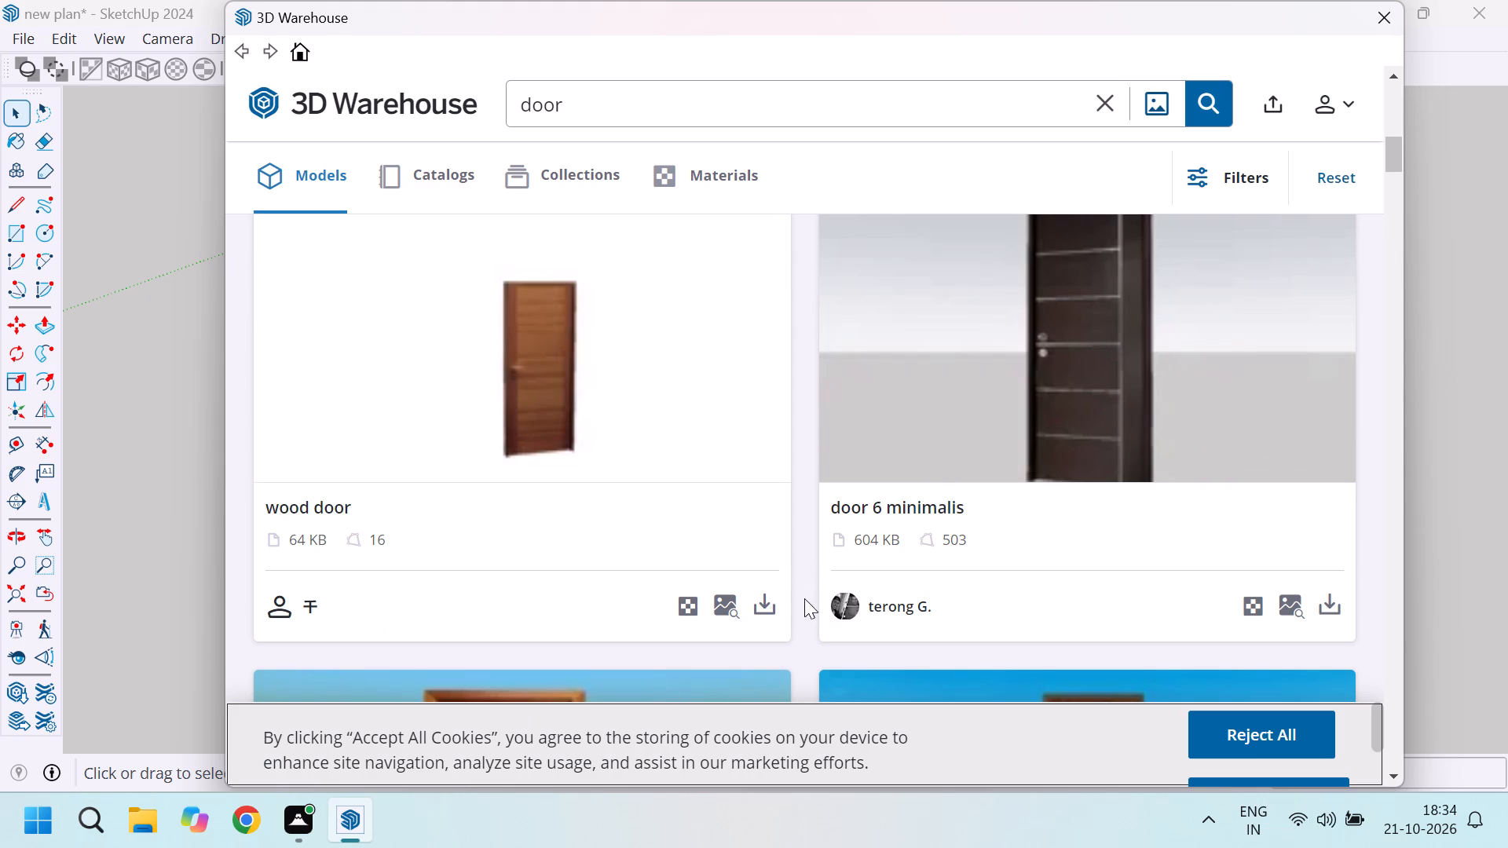
scroll(681, 512, "down", 4)
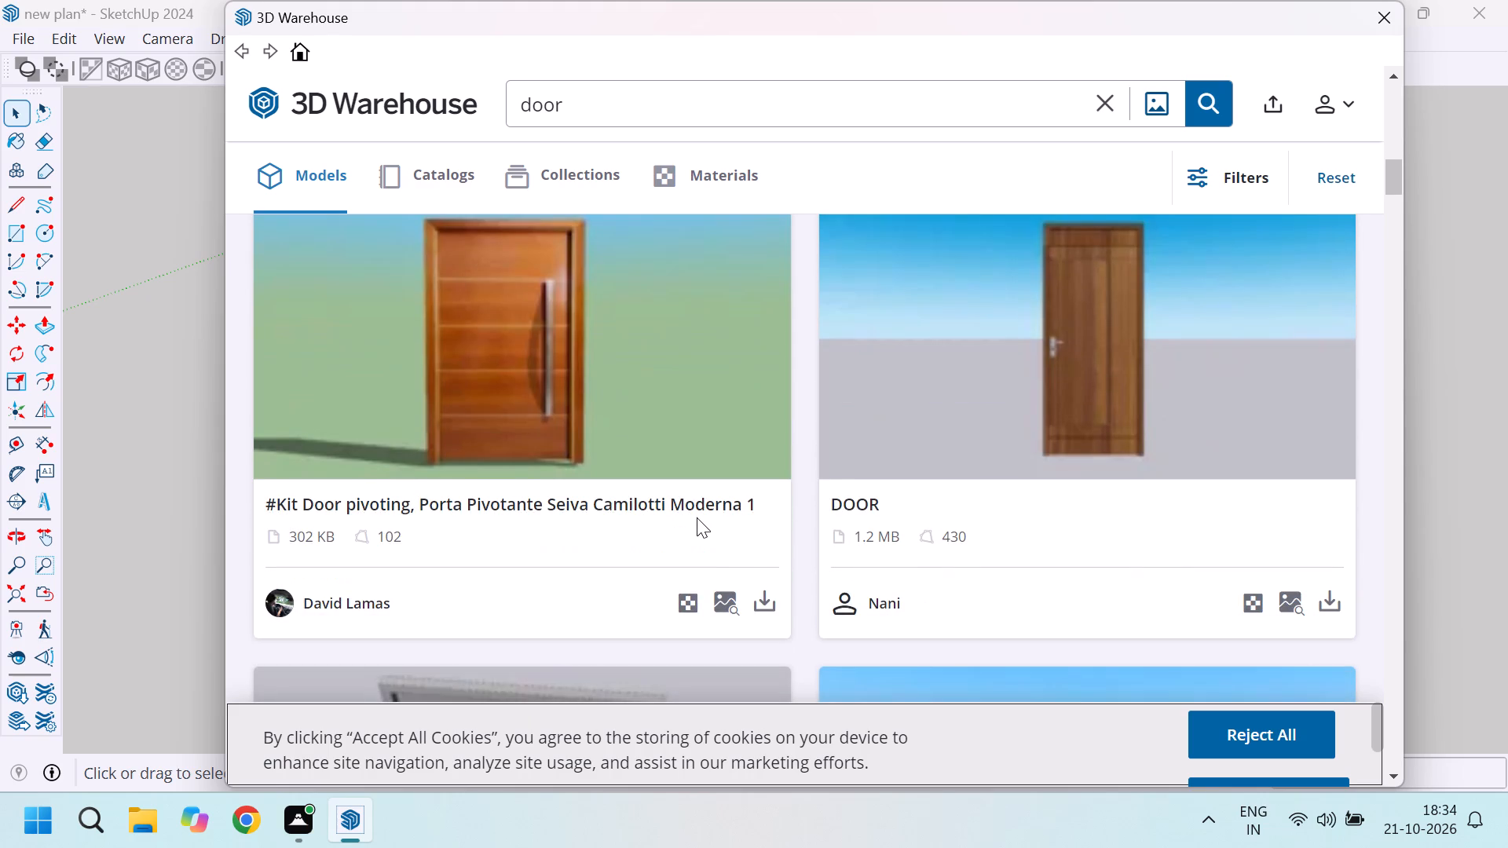
scroll(702, 524, "down", 5)
scroll(702, 524, "up", 4)
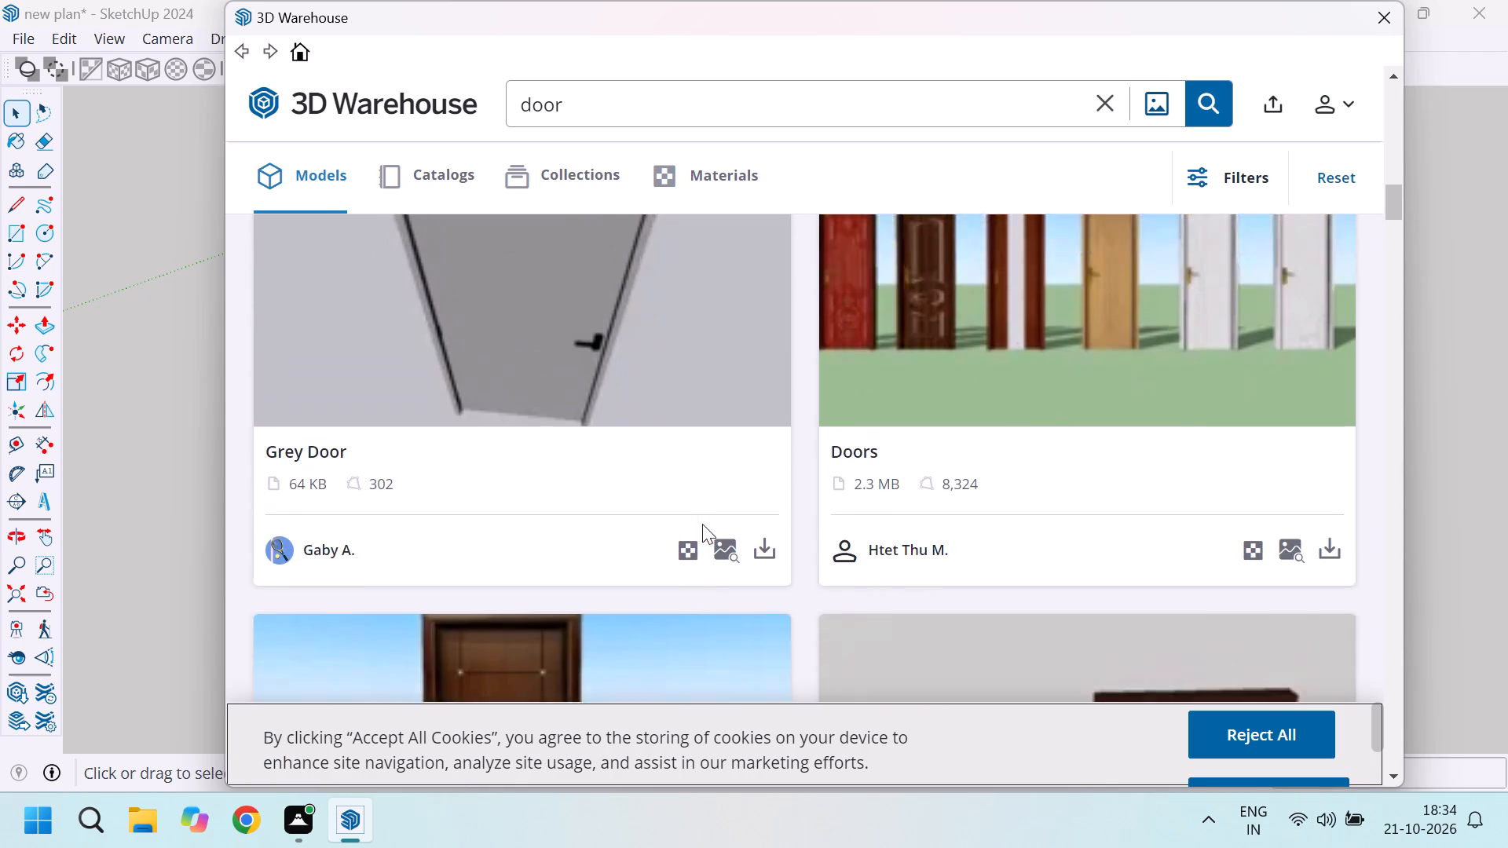
scroll(702, 524, "up", 5)
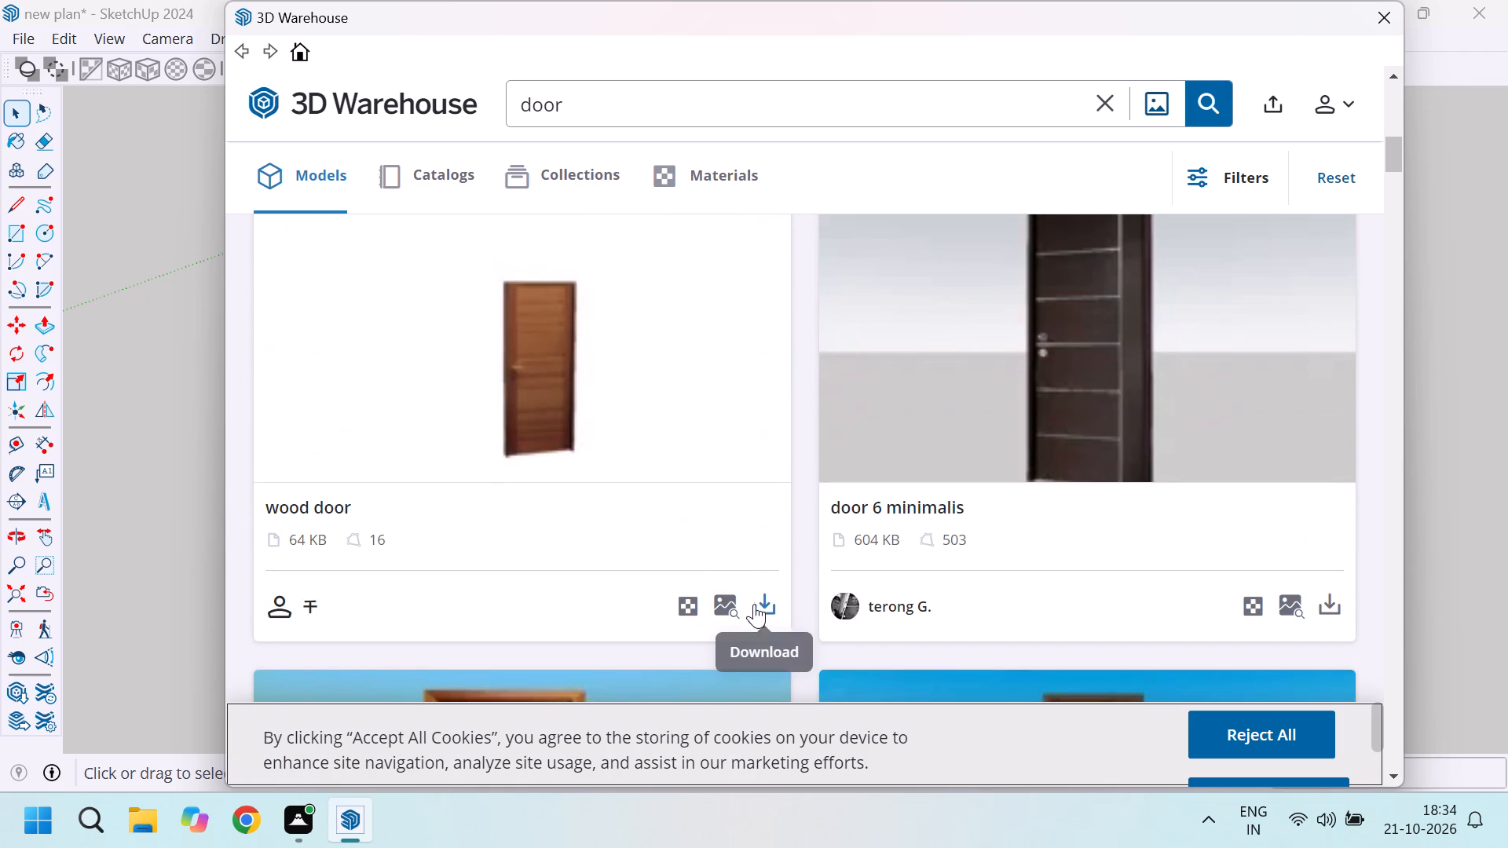
Download the "wood door" model from 3D Warehouse directly into the model and place it on the ground outside the house.
left_click(768, 604)
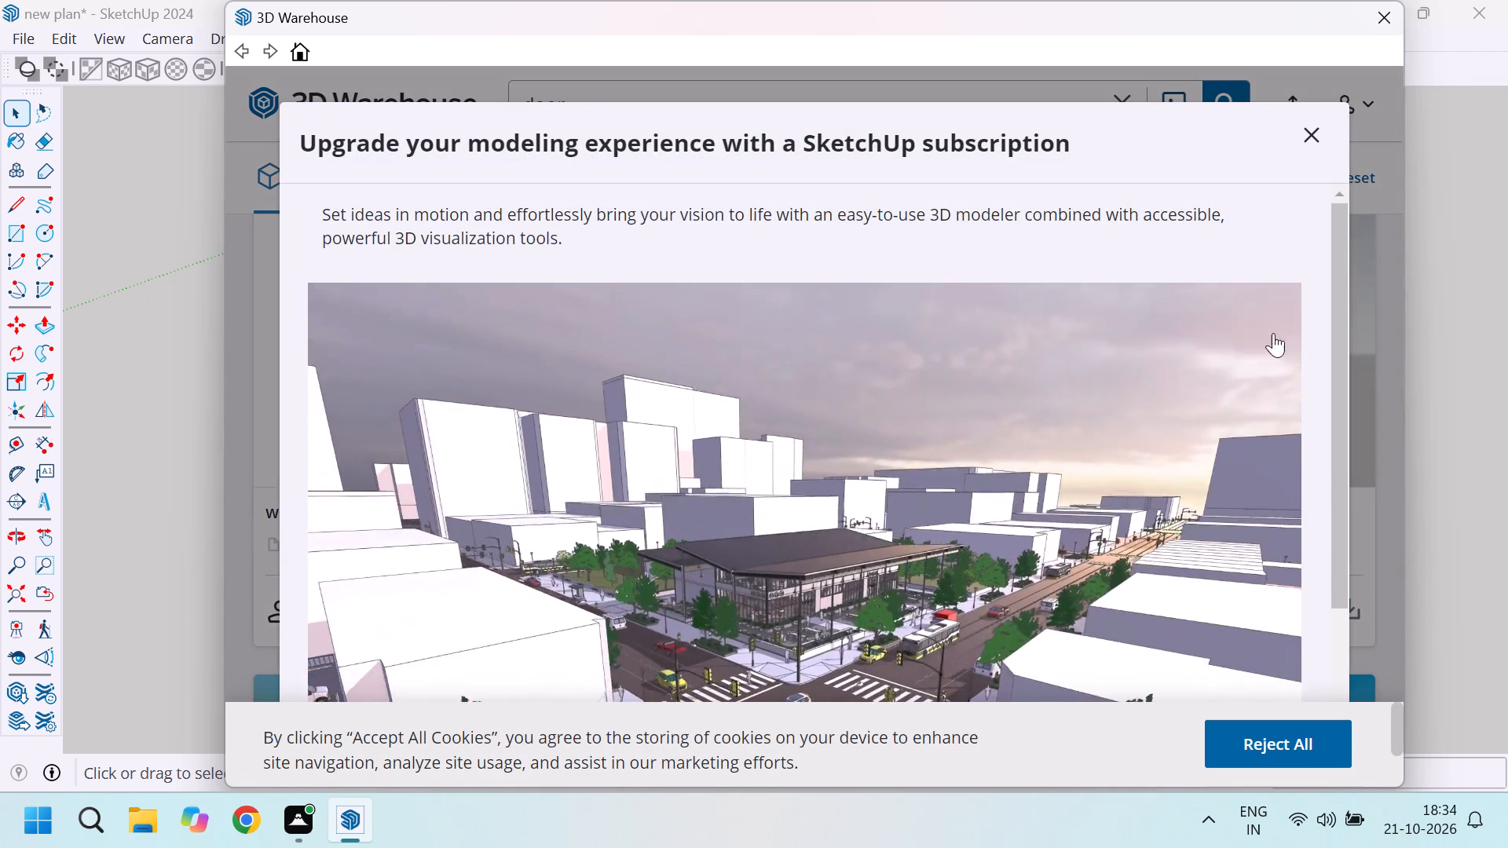
scroll(1184, 388, "down", 10)
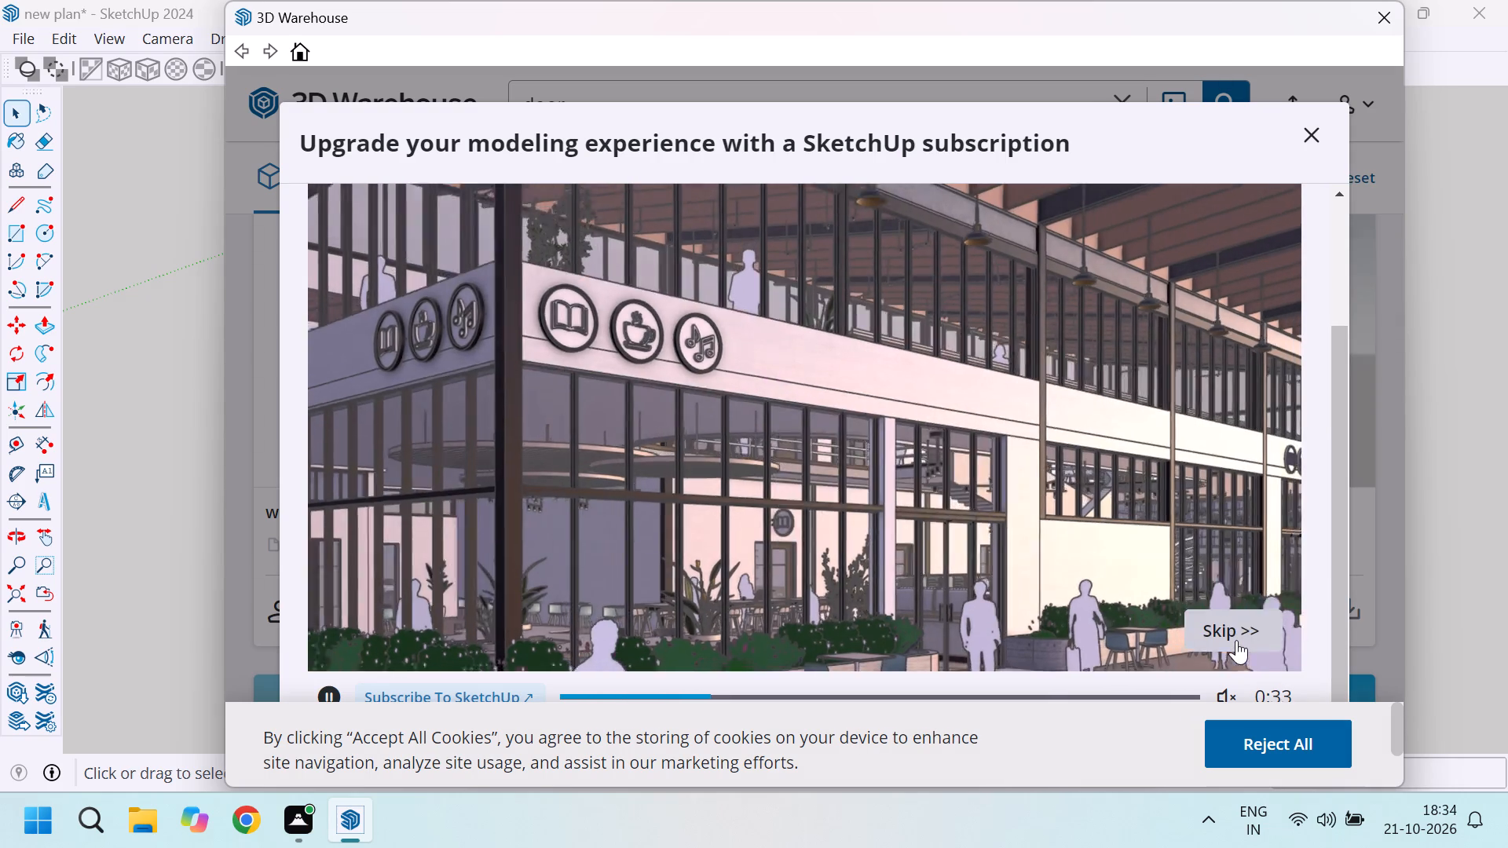
left_click(1236, 640)
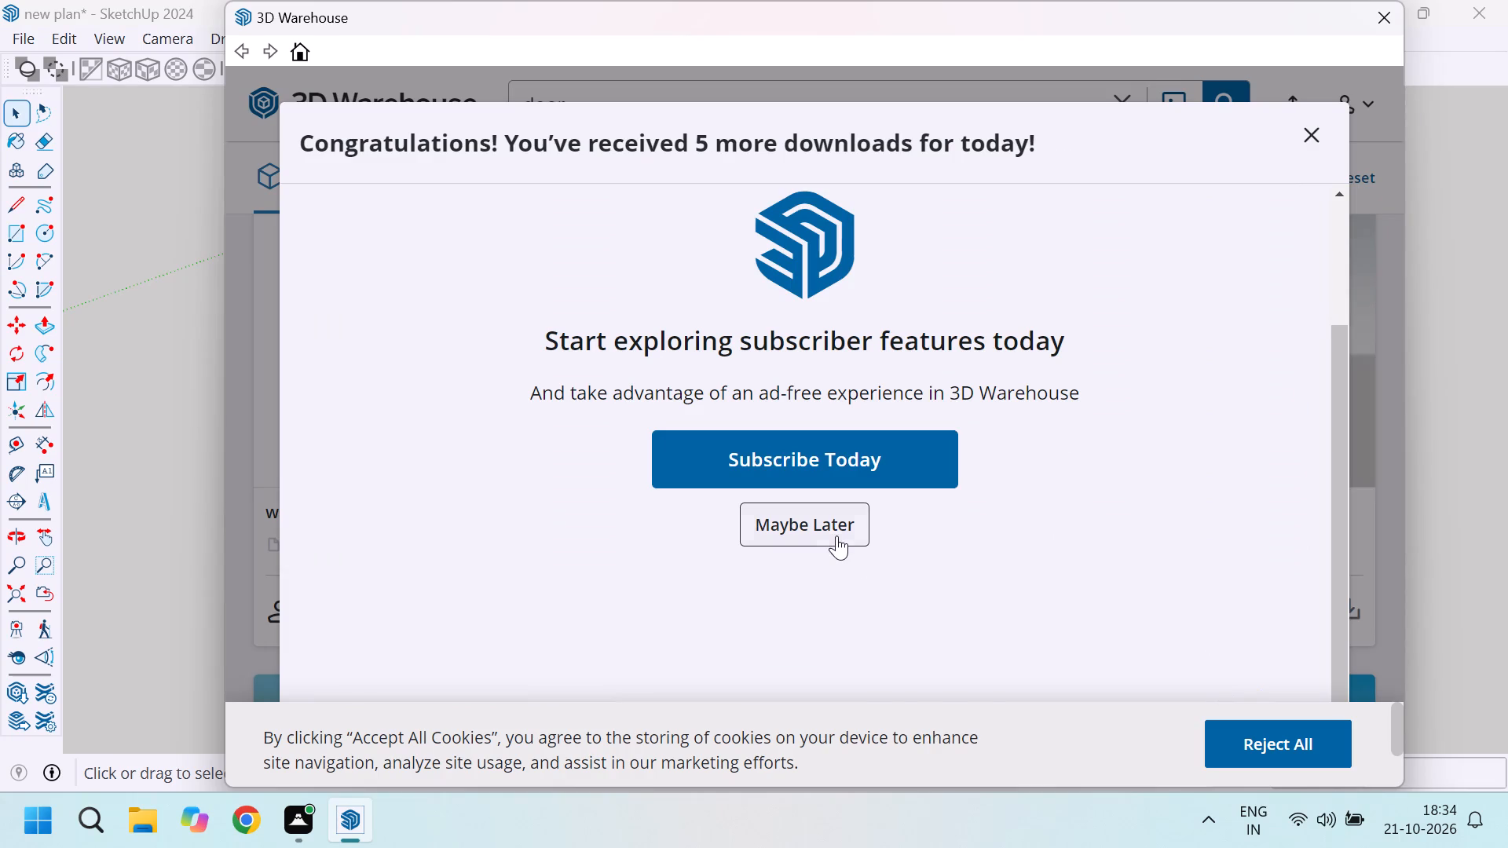
left_click(832, 536)
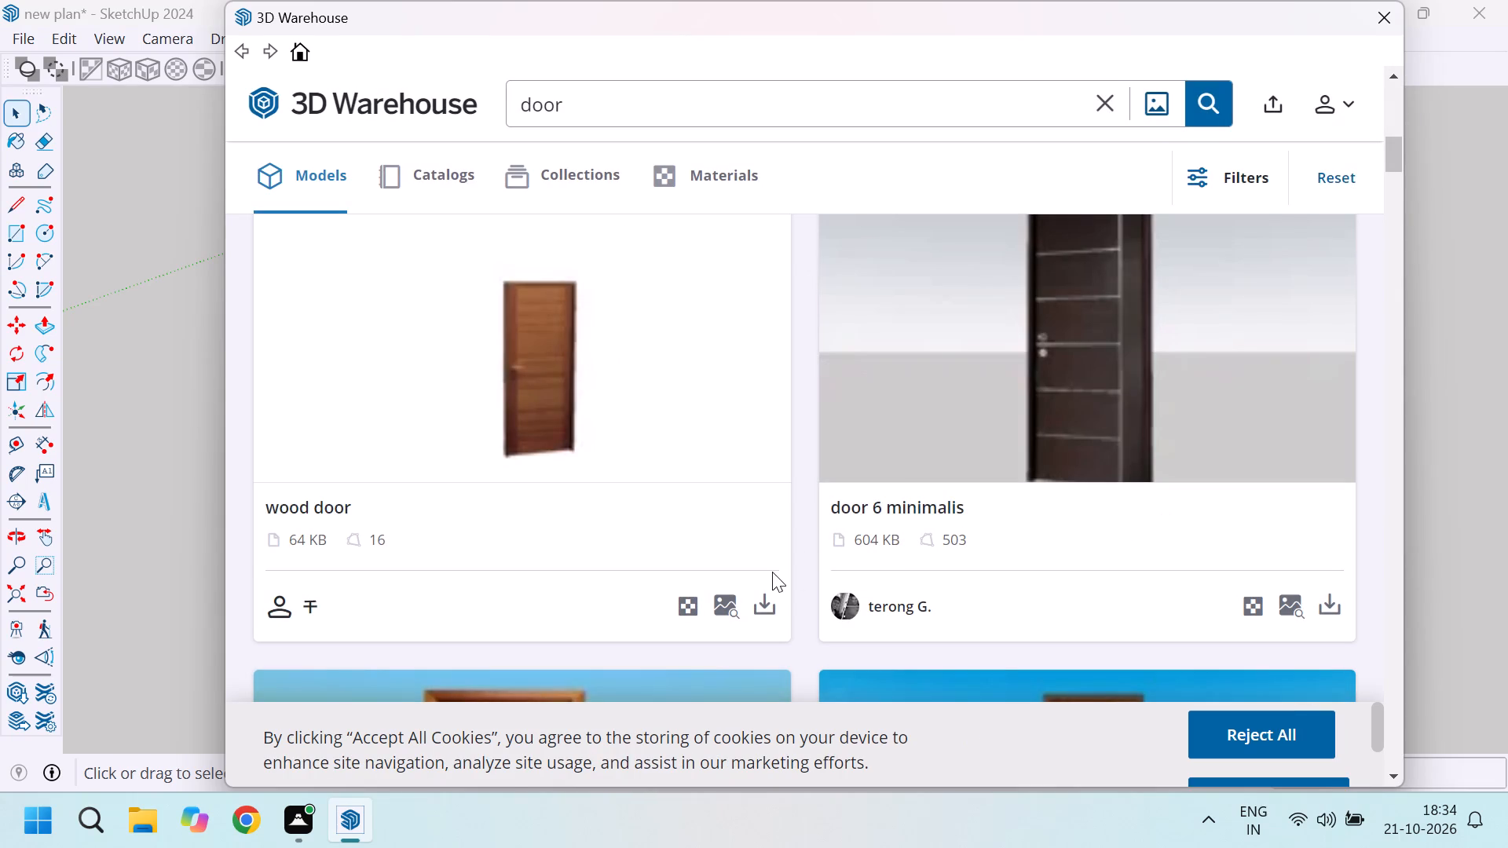
left_click(765, 614)
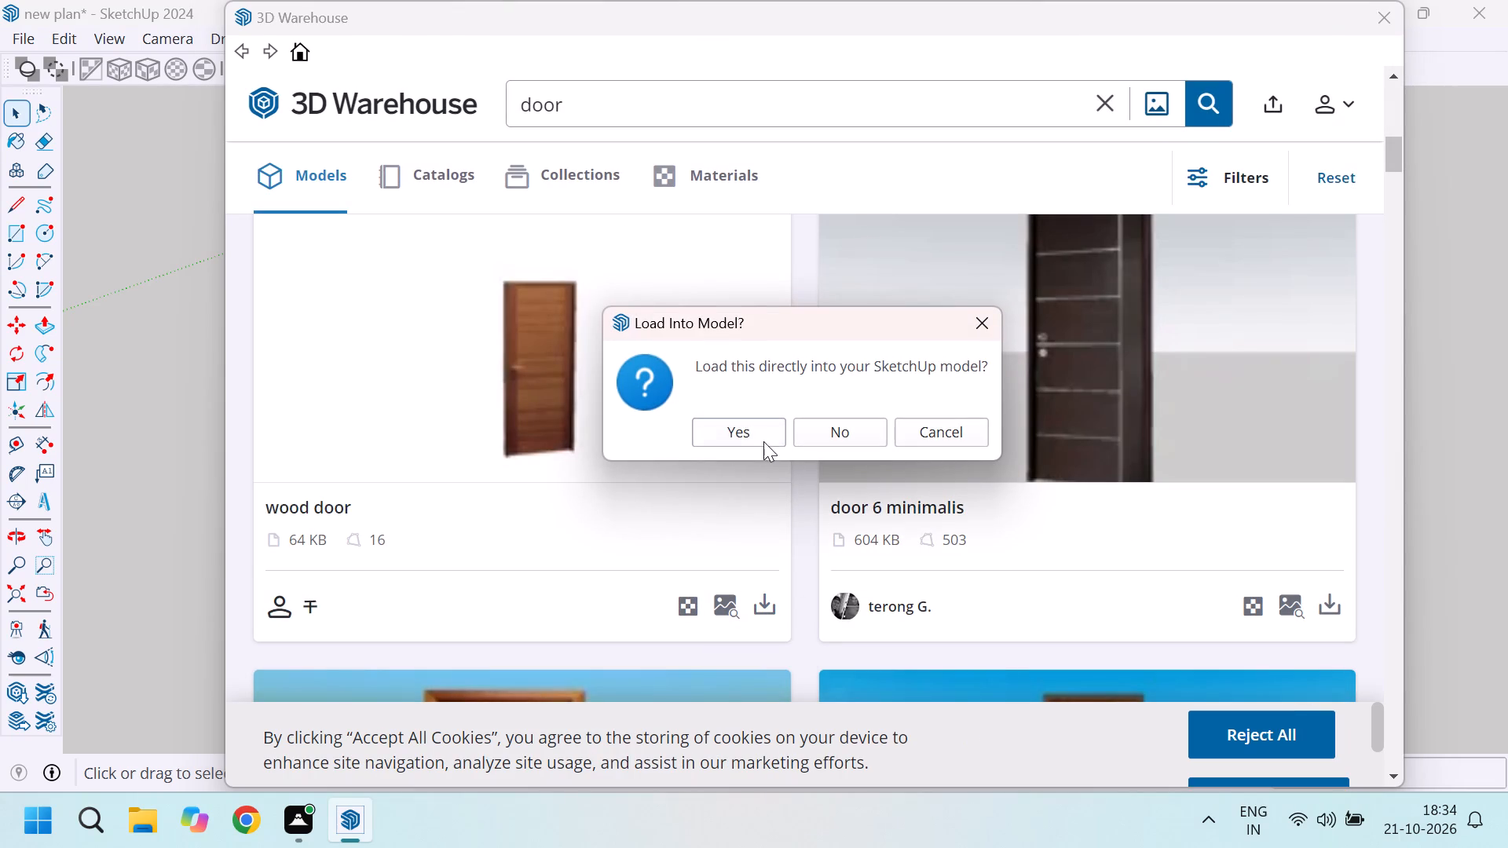
left_click(763, 435)
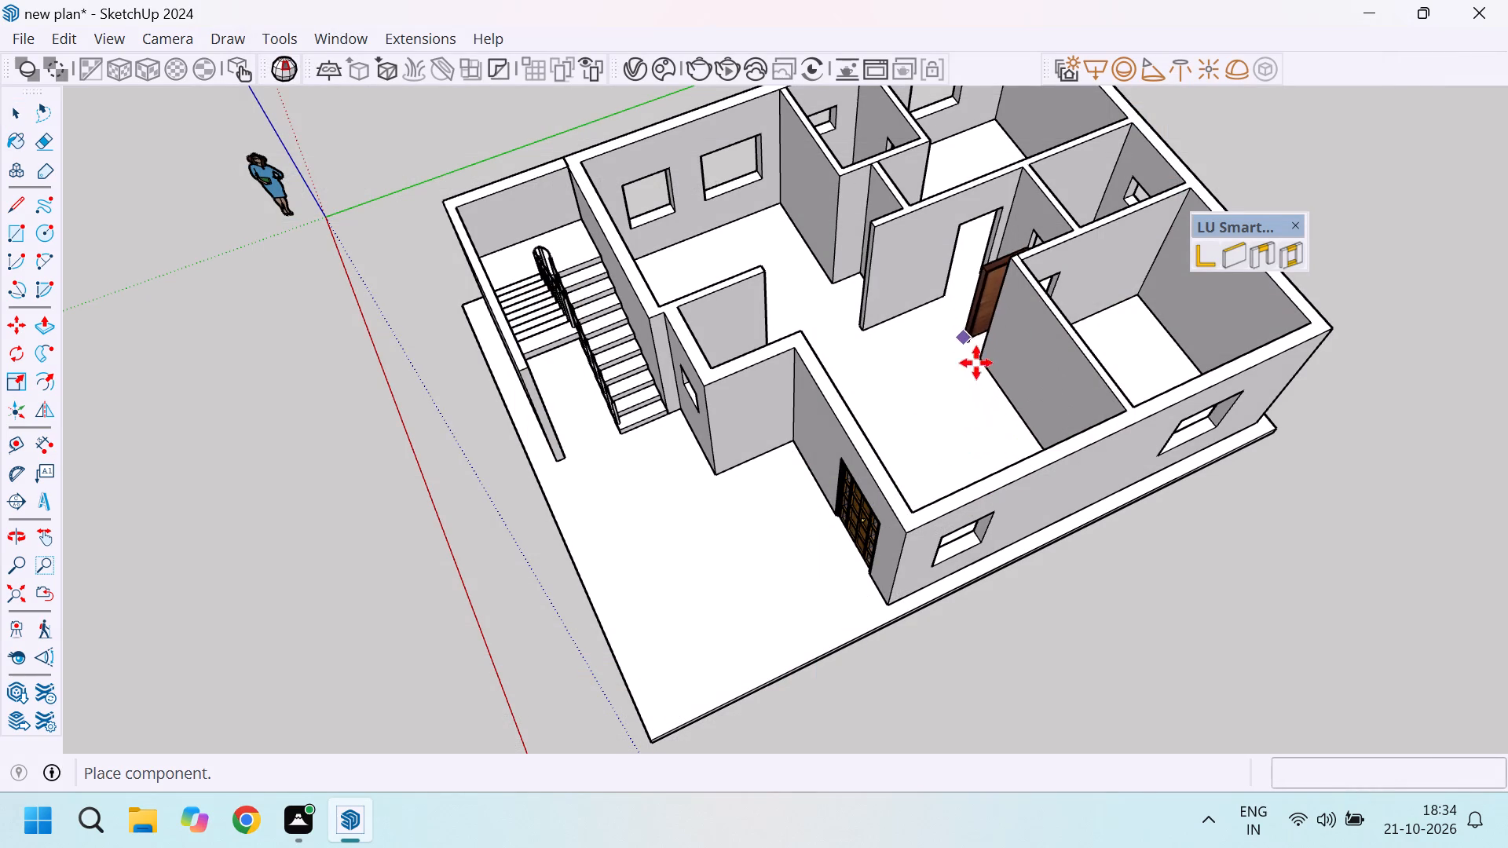
left_click(1217, 572)
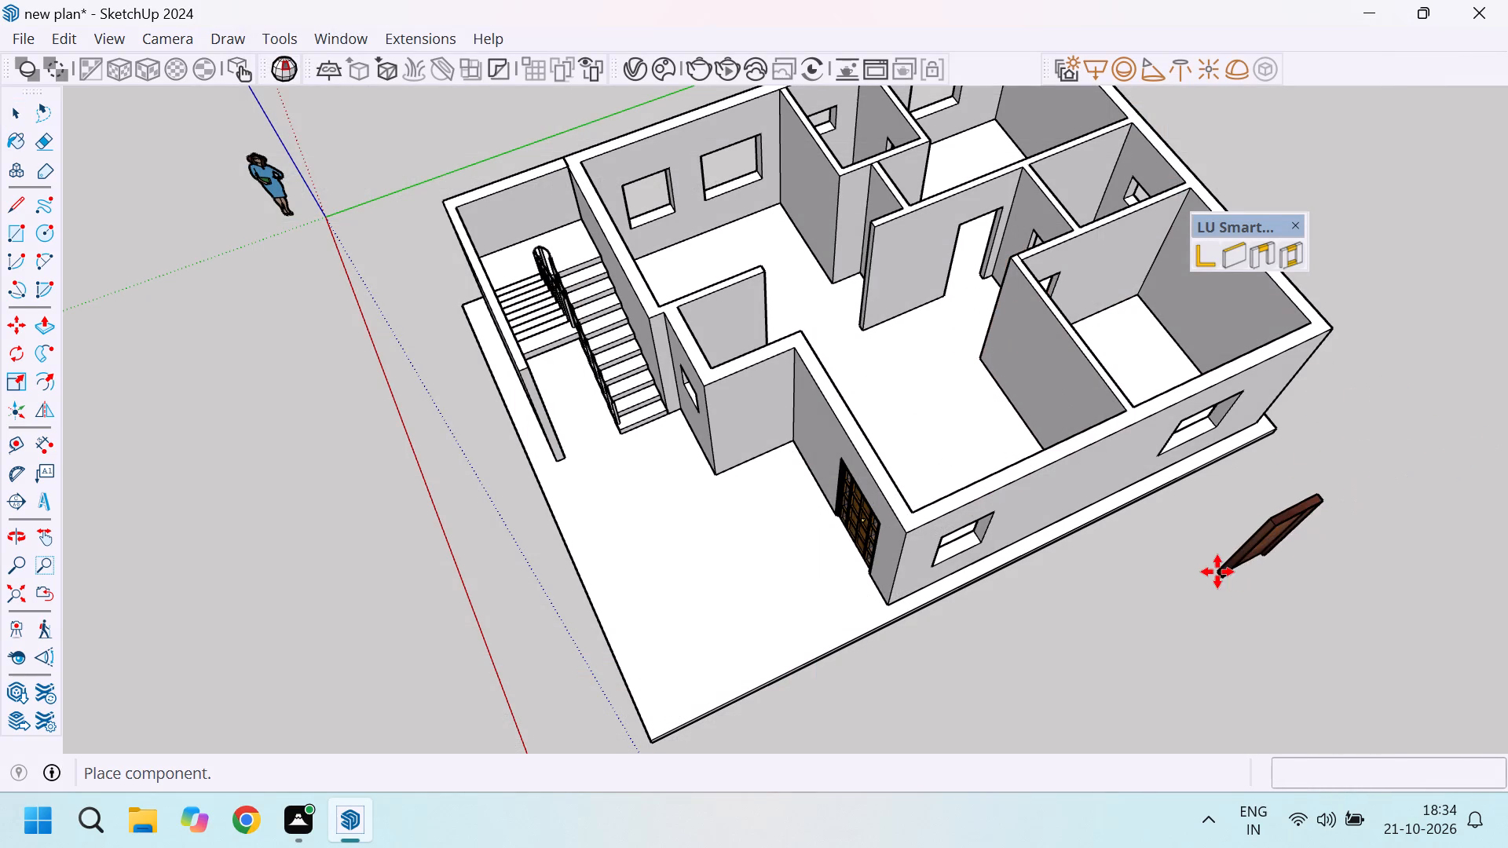
Scale the new wood door's width along the green axis to 3'.
scroll(1282, 521, "up", 12)
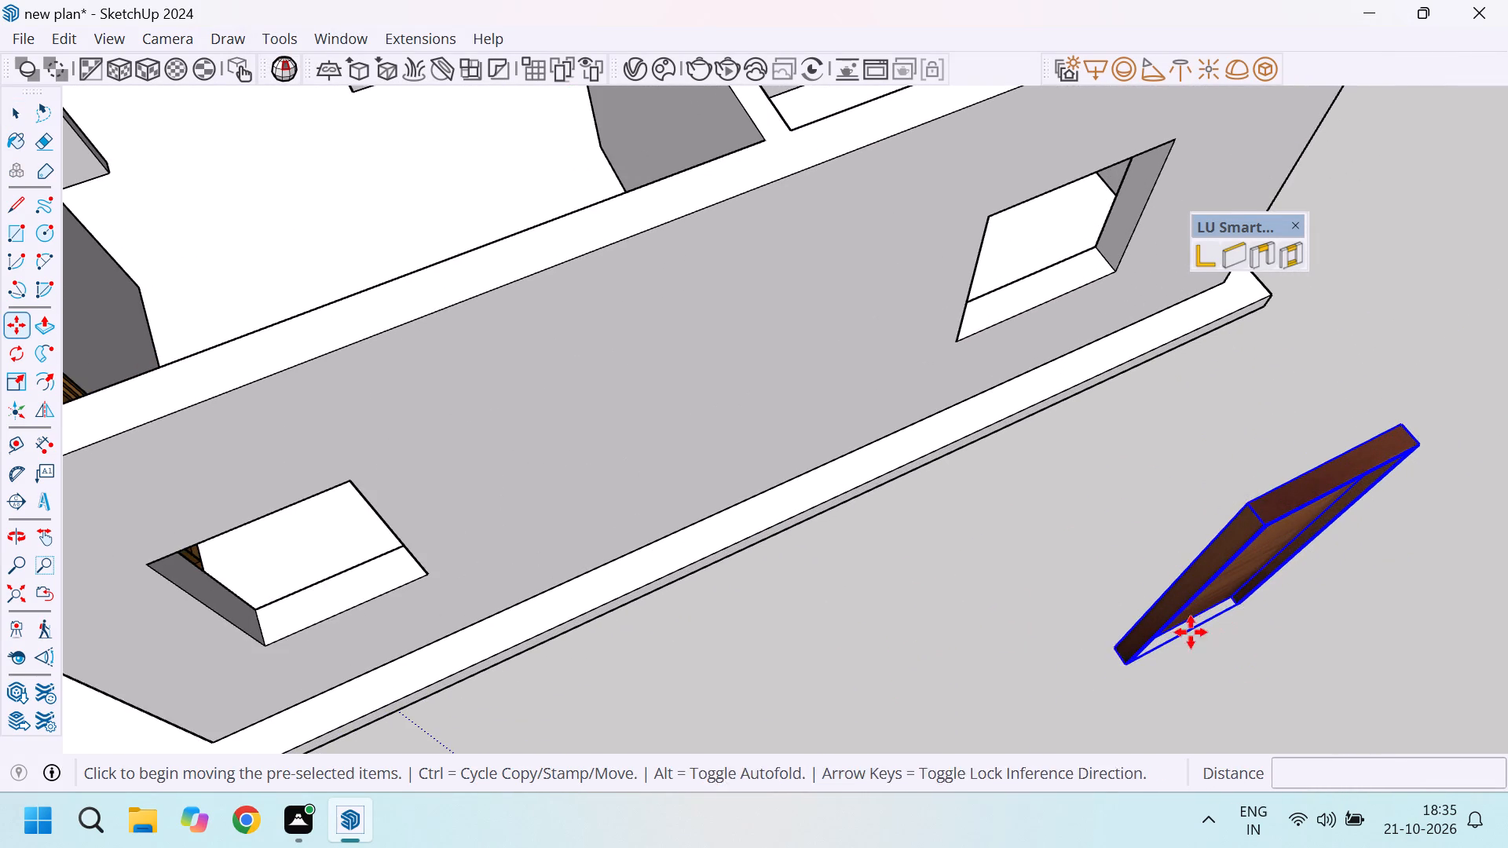
middle_click_drag(1294, 567, 1199, 340)
scroll(1148, 578, "up", 5)
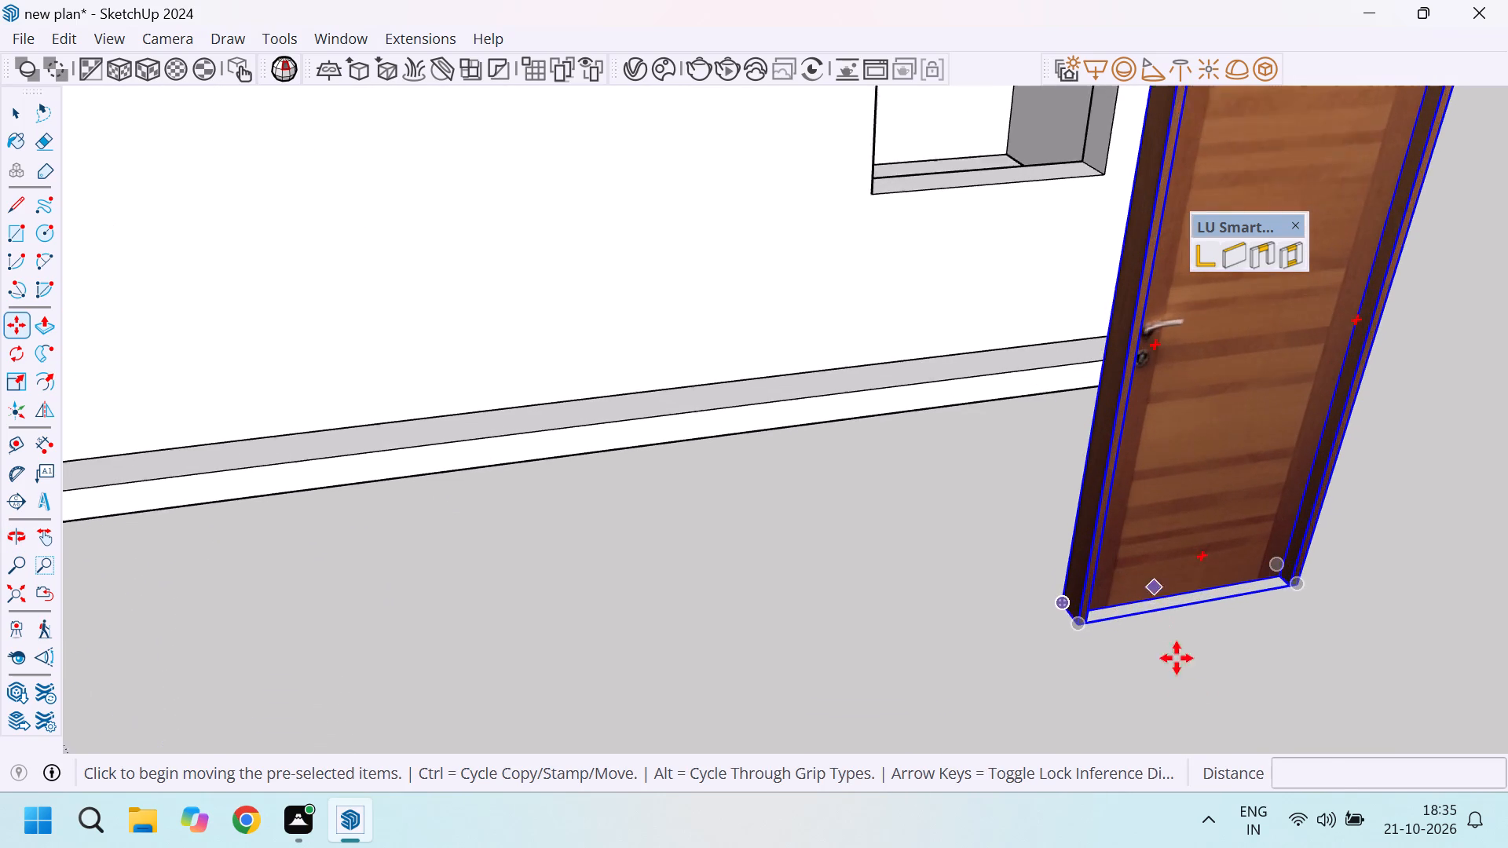
key("s")
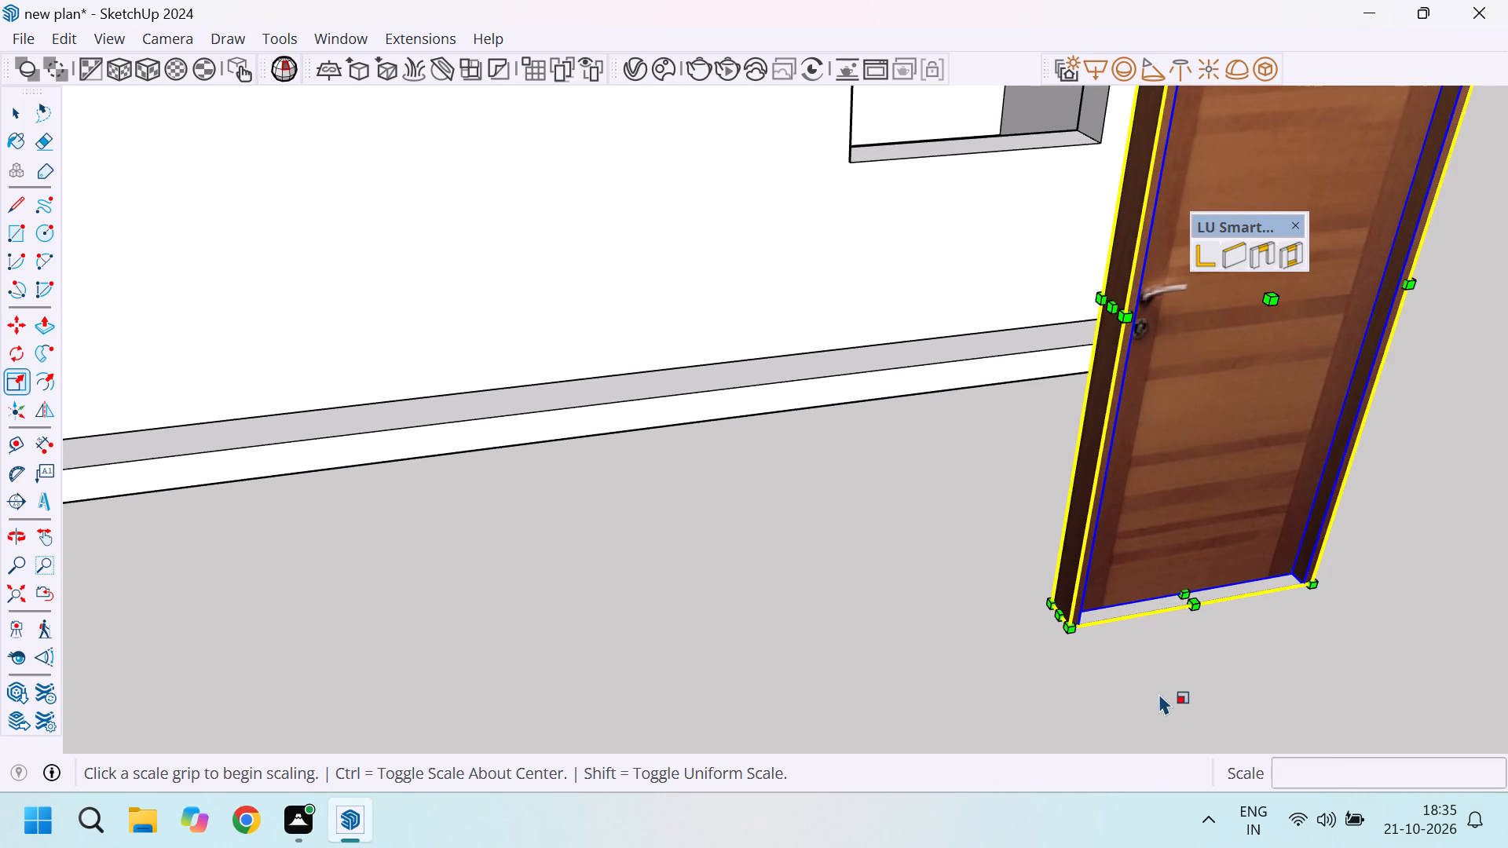
scroll(1060, 661, "down", 3)
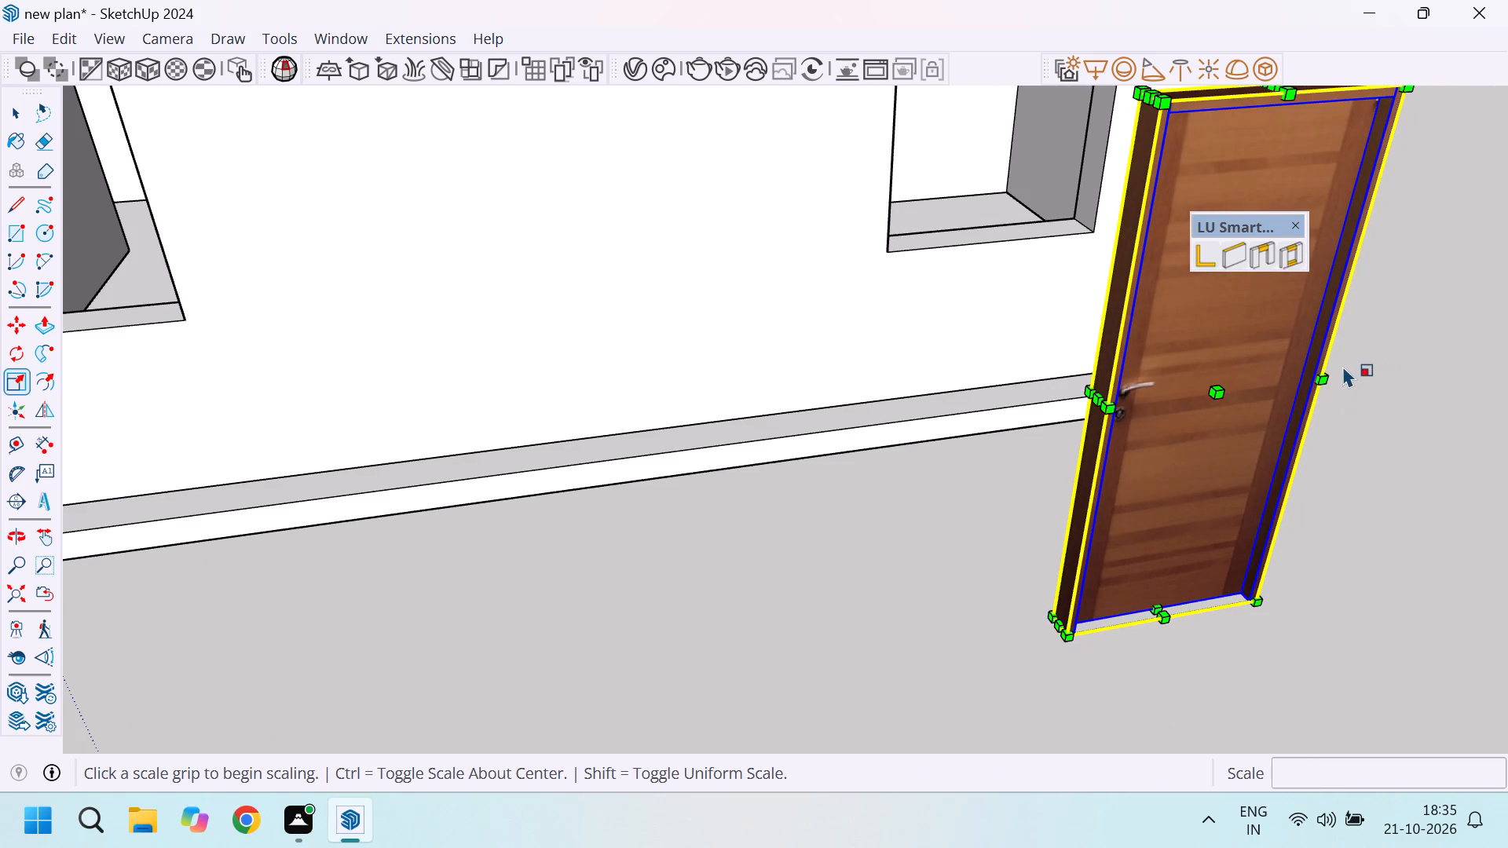
scroll(1183, 467, "down", 1)
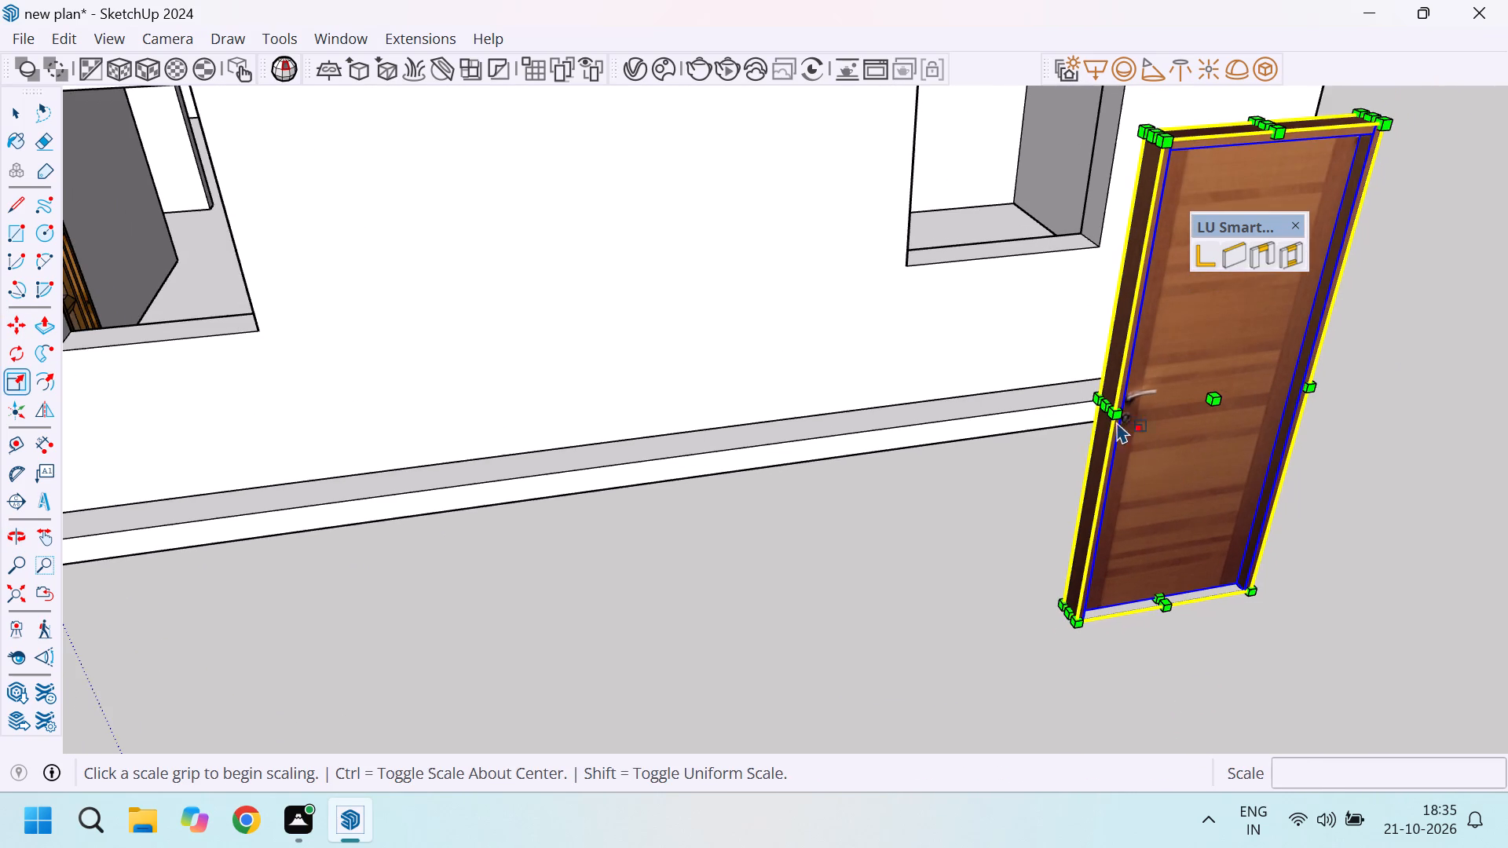
scroll(1102, 414, "up", 8)
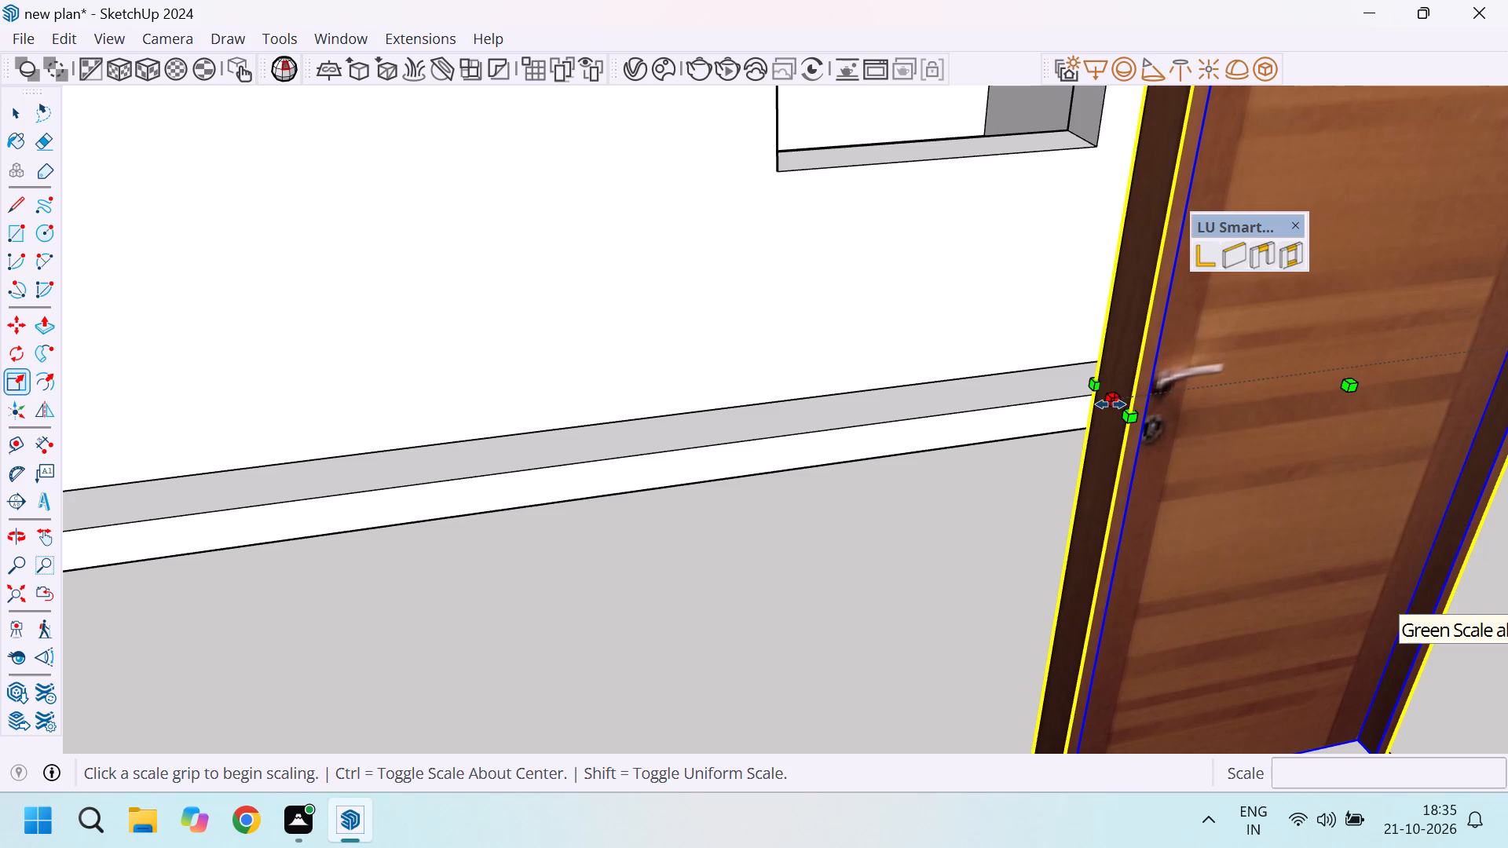
left_click(1111, 404)
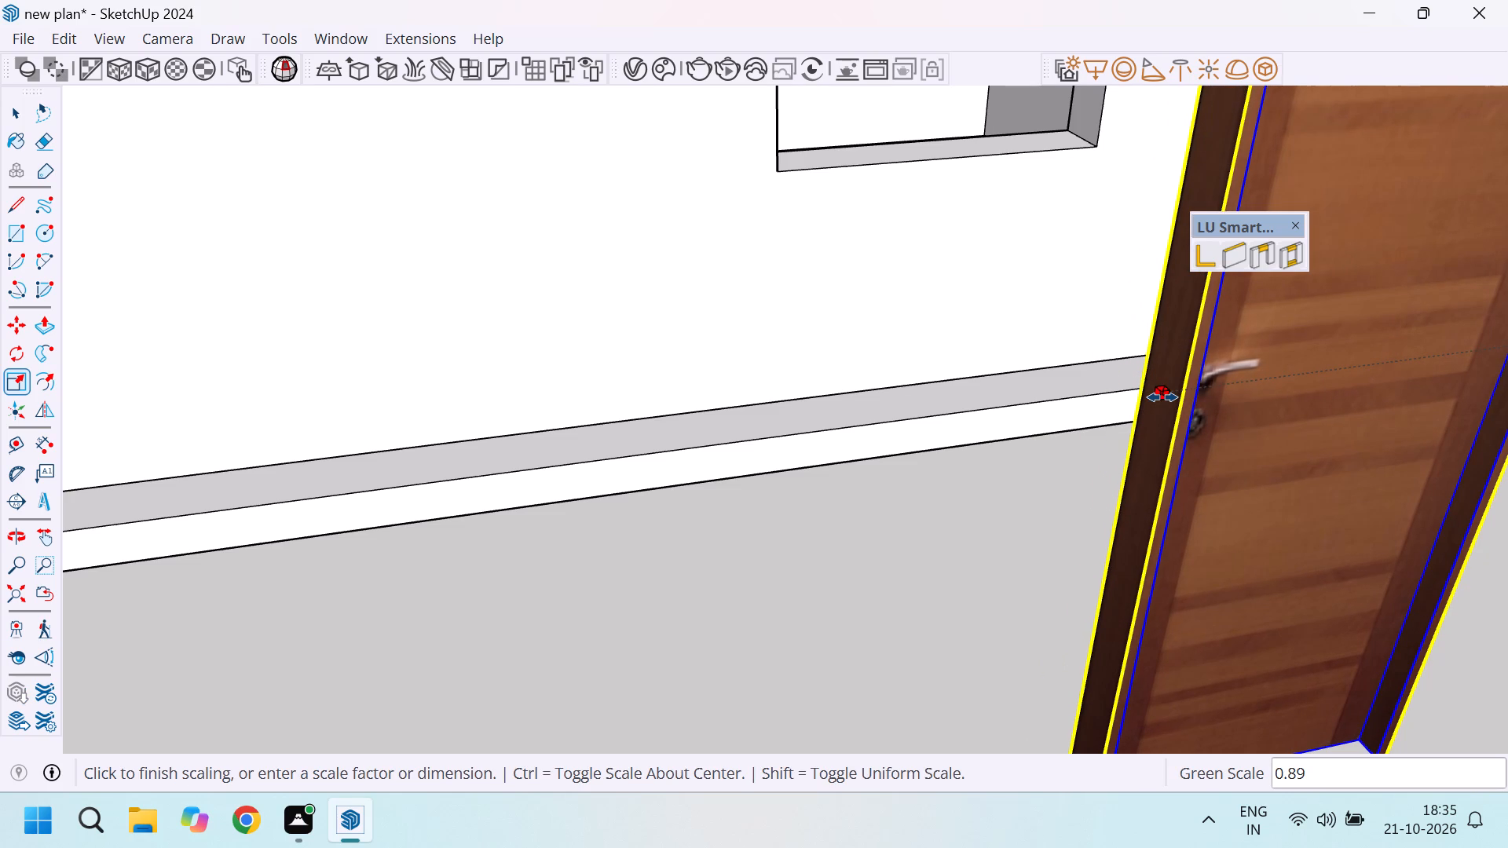
key("3")
key("apostrophe")
key("Return")
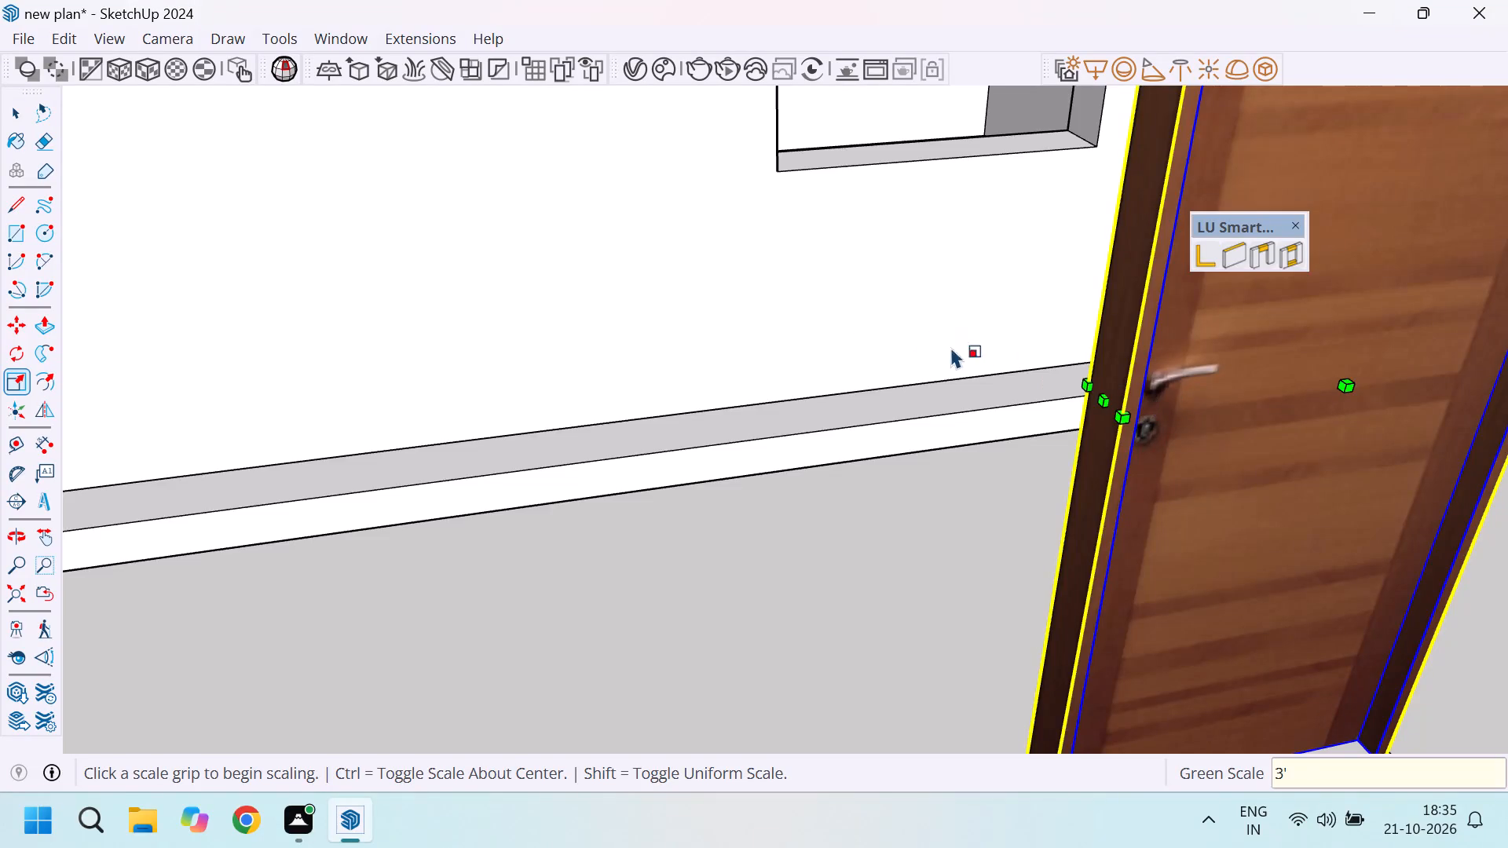
Scale the wood door's height along the blue axis to 7'.
scroll(858, 331, "down", 11)
scroll(1005, 170, "up", 10)
scroll(949, 323, "up", 4)
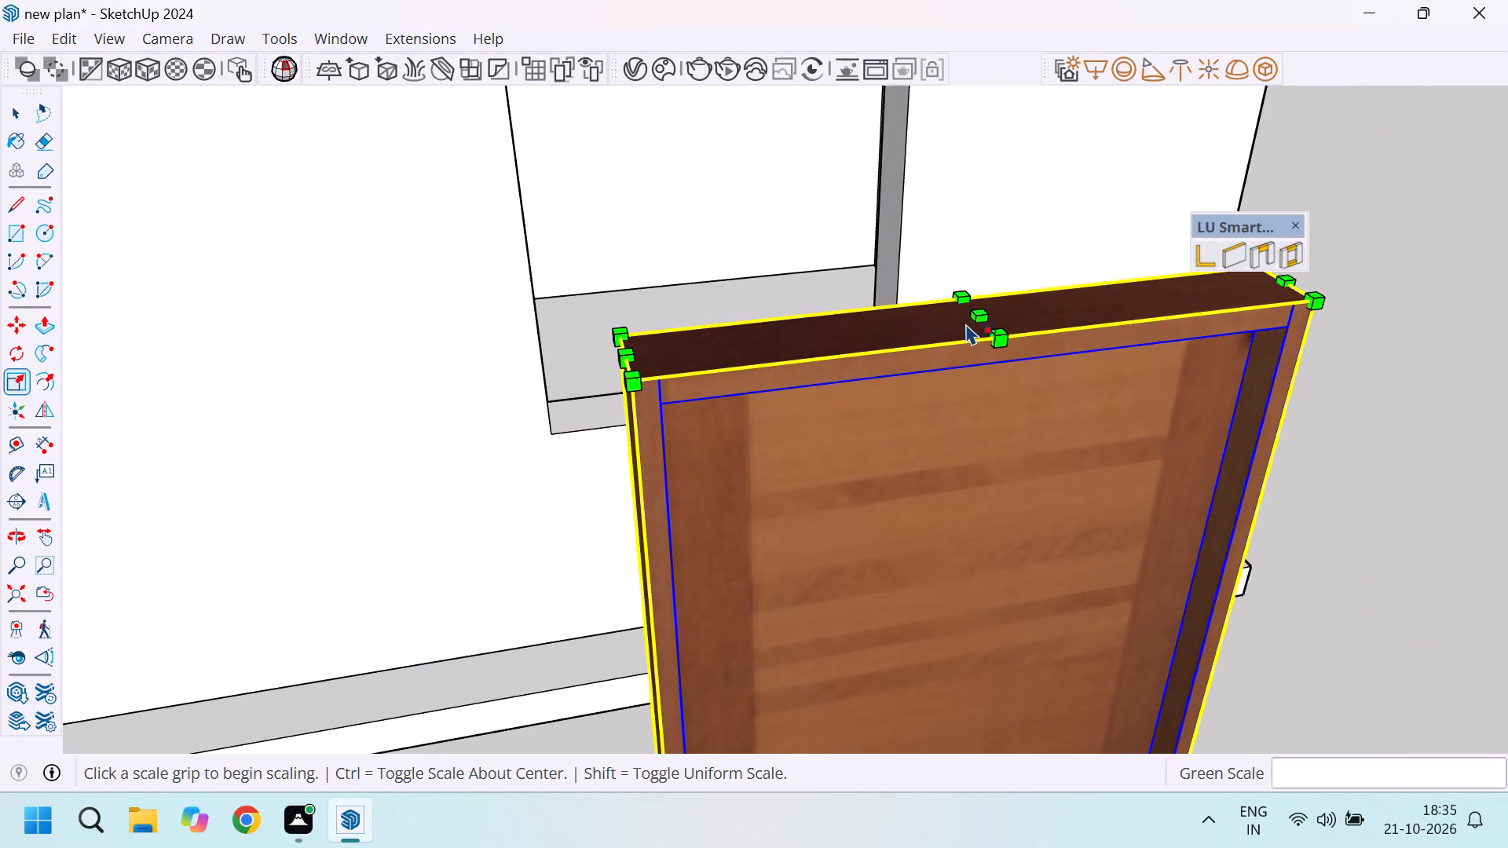
left_click(981, 312)
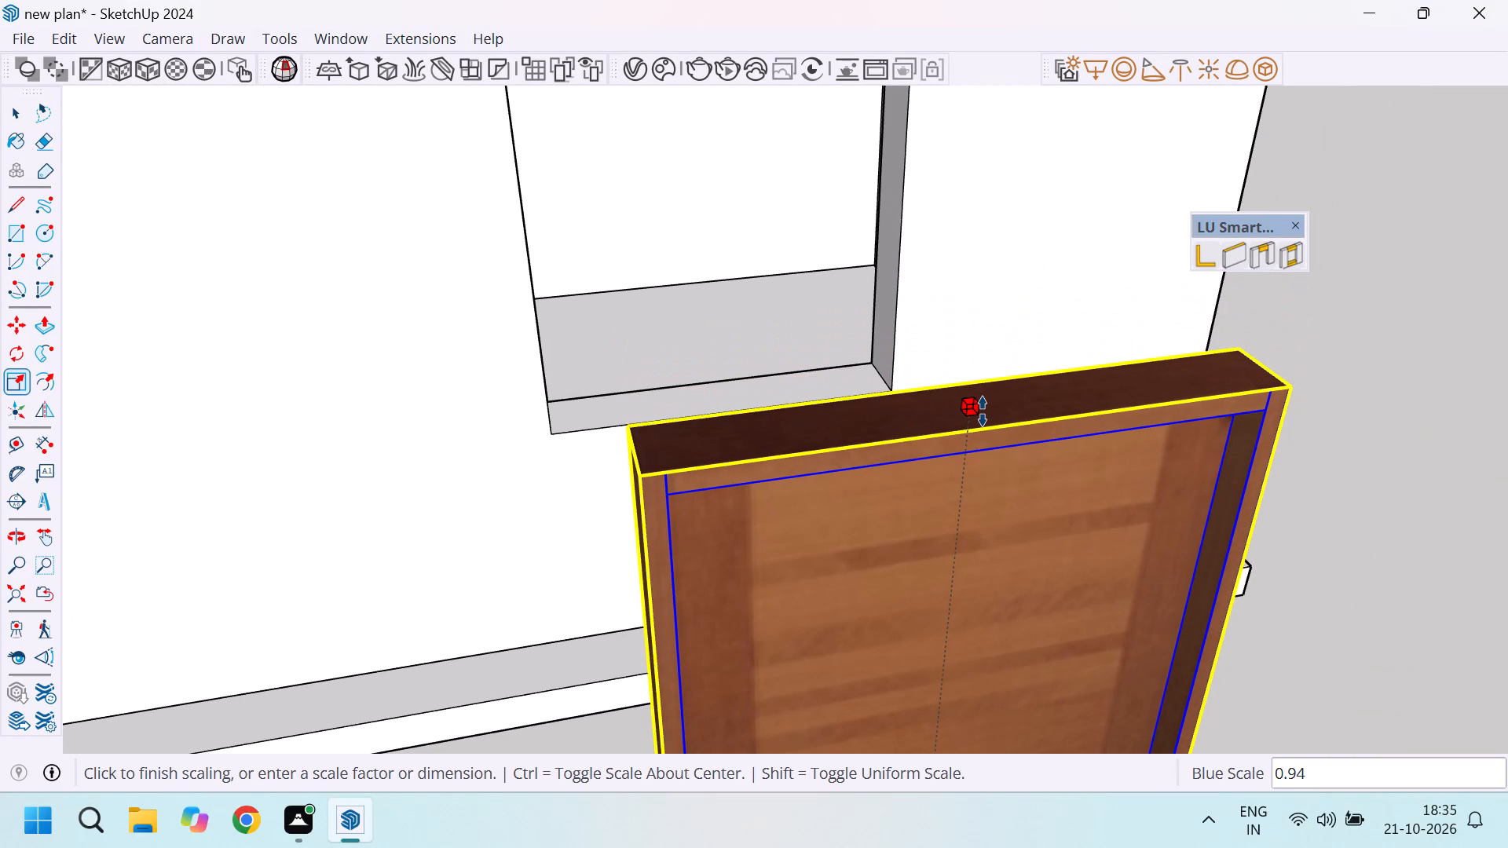
type("7'")
key("Return")
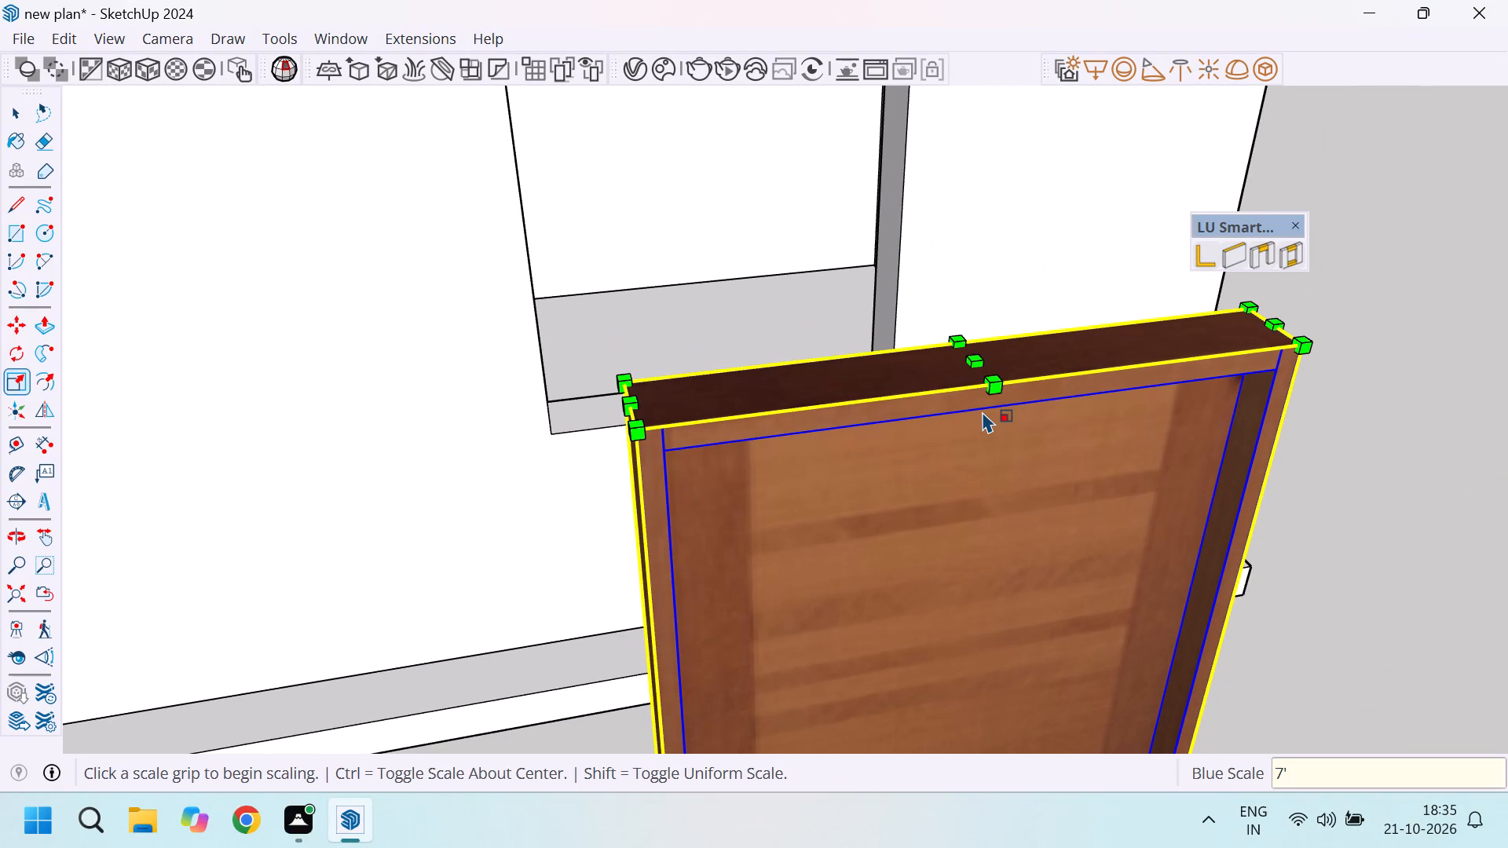
Check the wood door frame's depth along the bottom edge of its side.
scroll(824, 239, "down", 5)
middle_click_drag(688, 492, 975, 515)
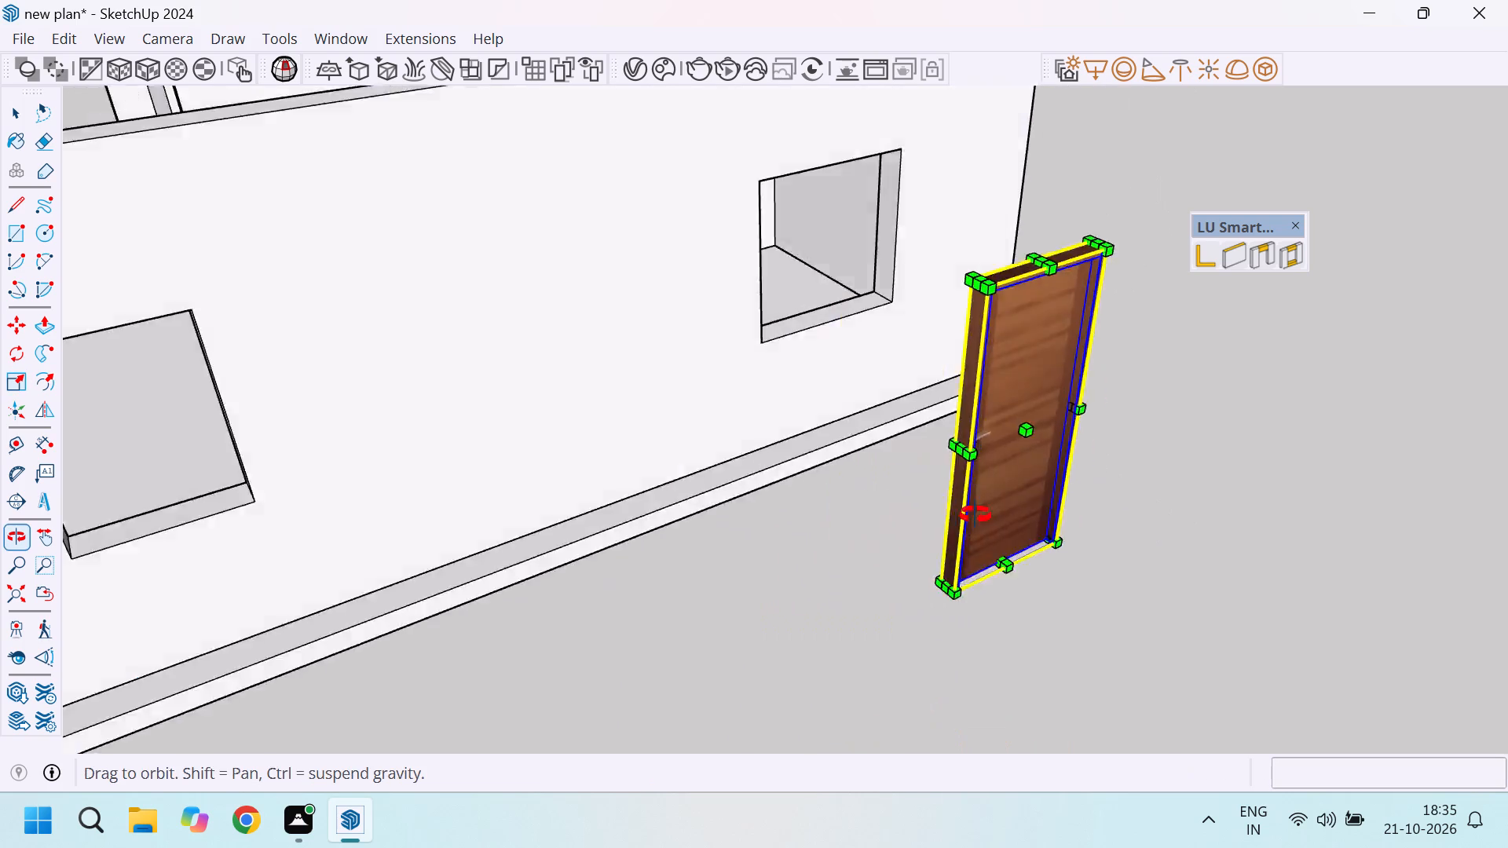
middle_click_drag(975, 515, 987, 512)
scroll(1168, 375, "up", 8)
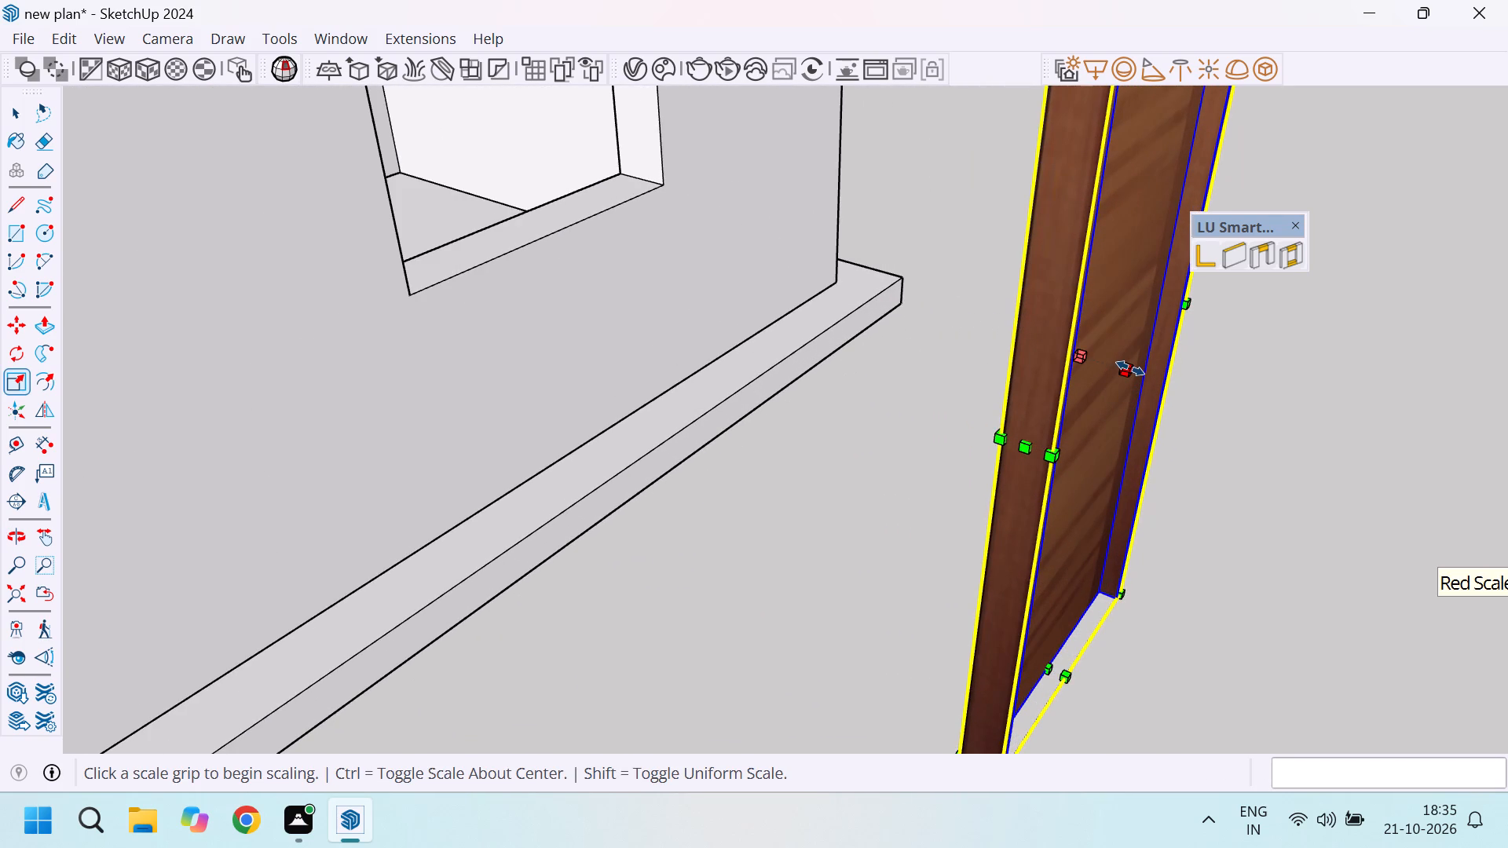
scroll(1130, 368, "down", 5)
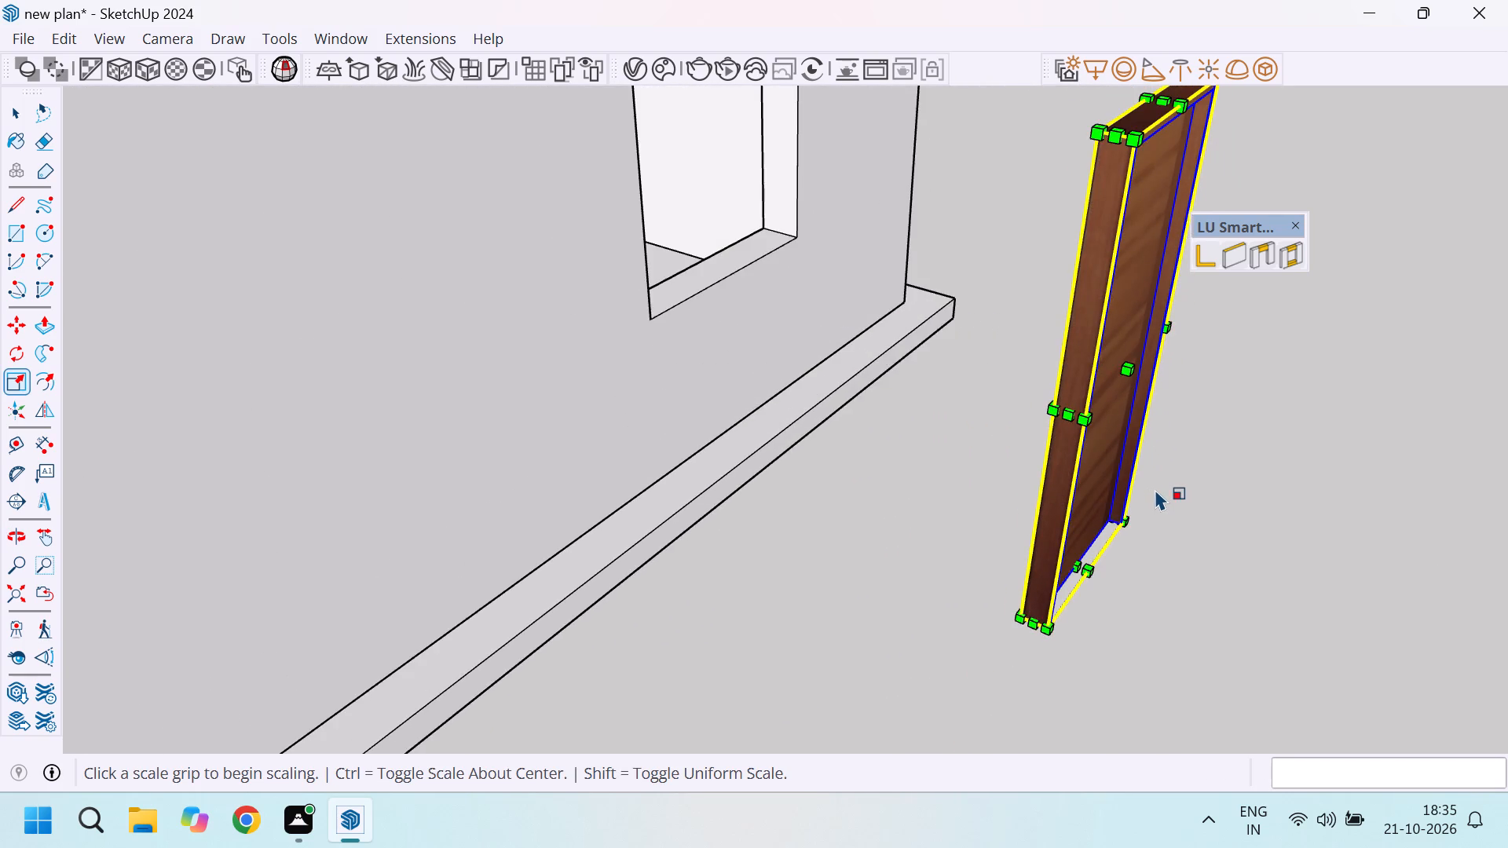
scroll(1159, 489, "up", 3)
key("Escape")
scroll(997, 672, "up", 5)
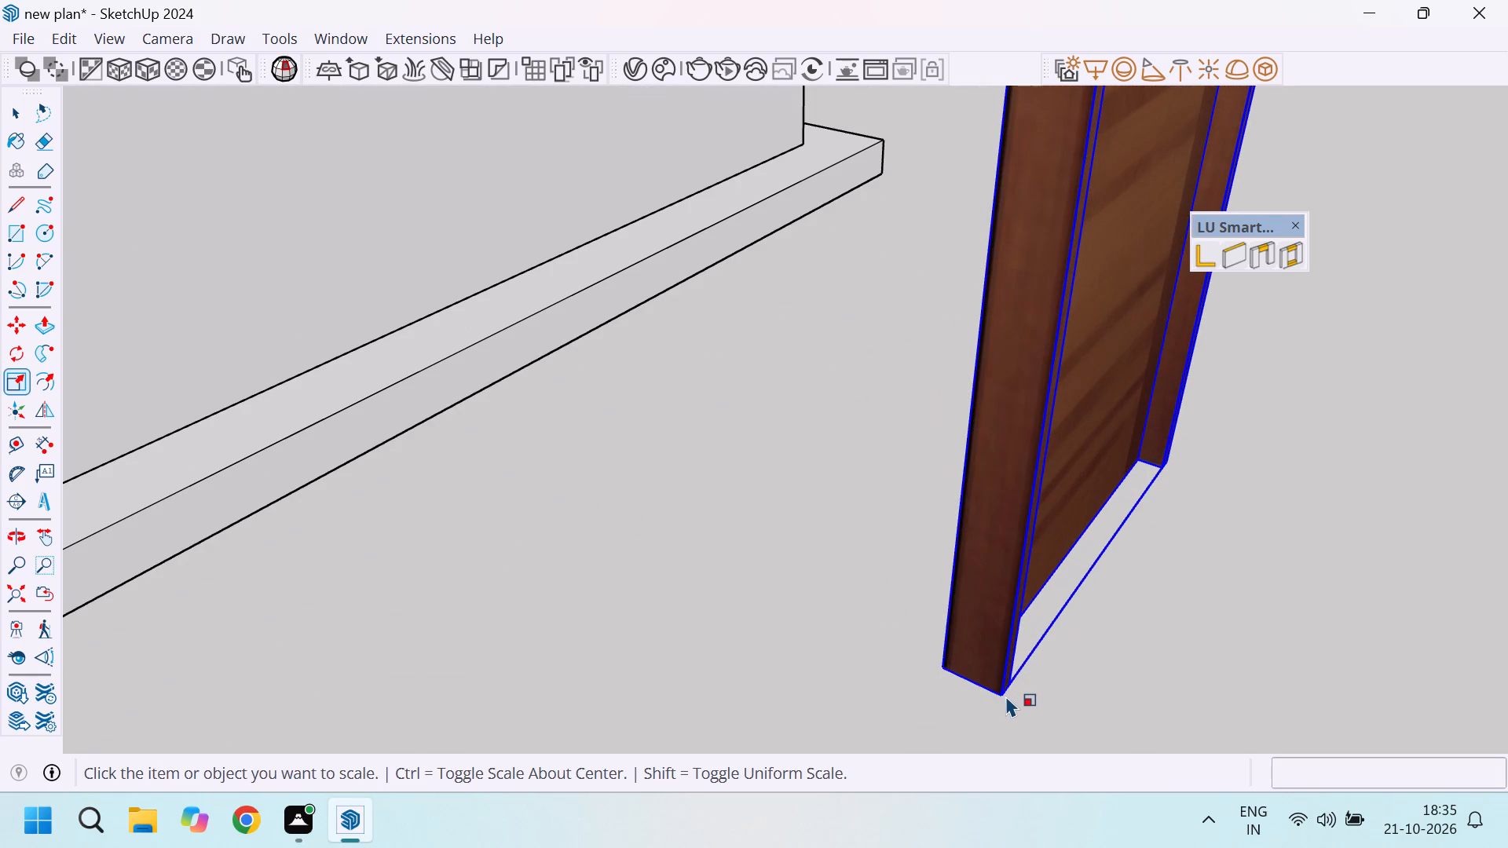
key("l")
left_click(1001, 703)
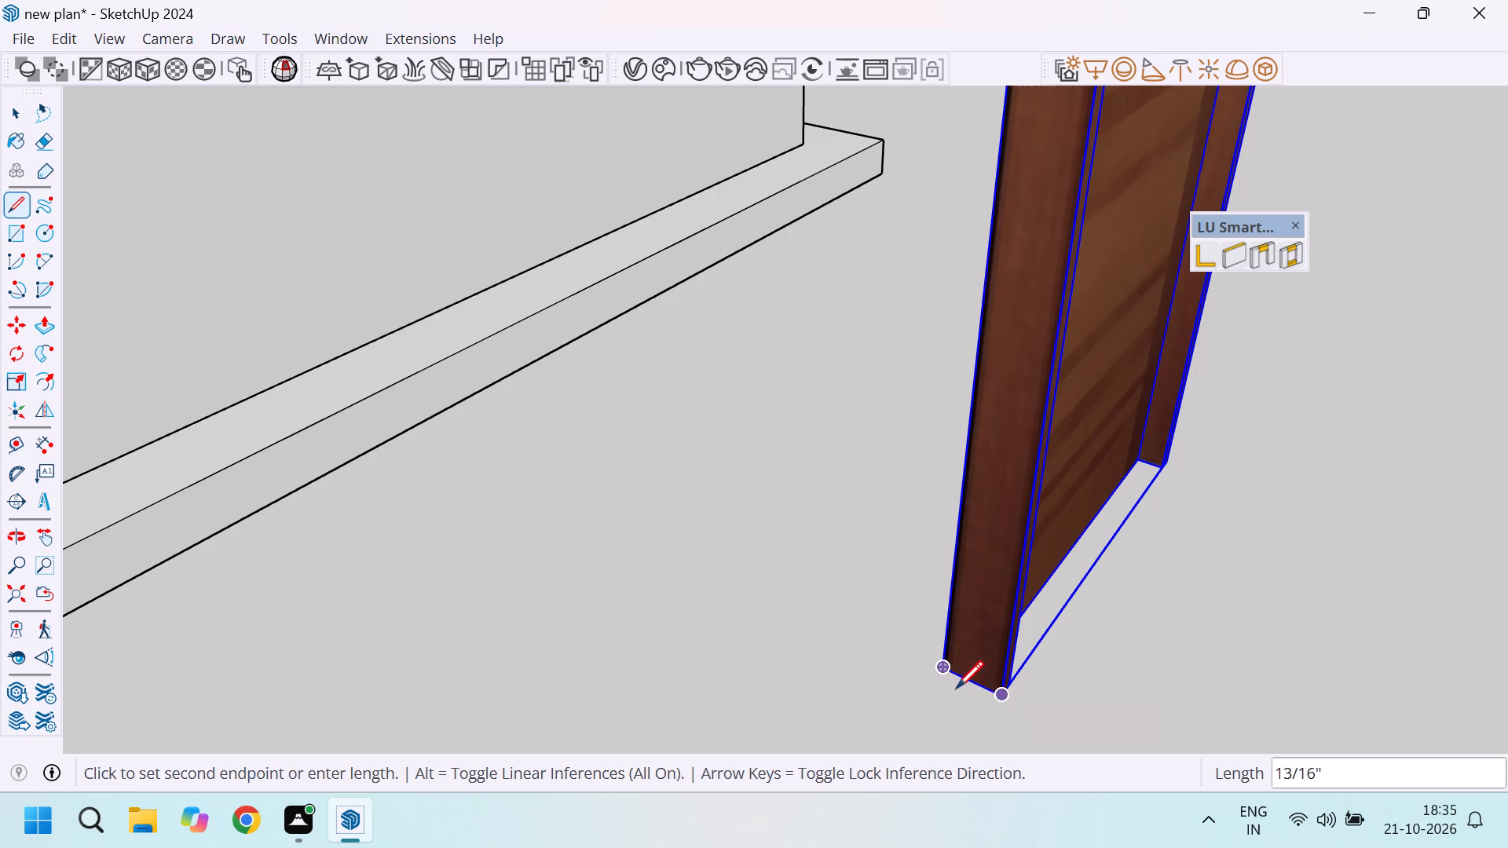
scroll(946, 683, "up", 6)
key("Escape")
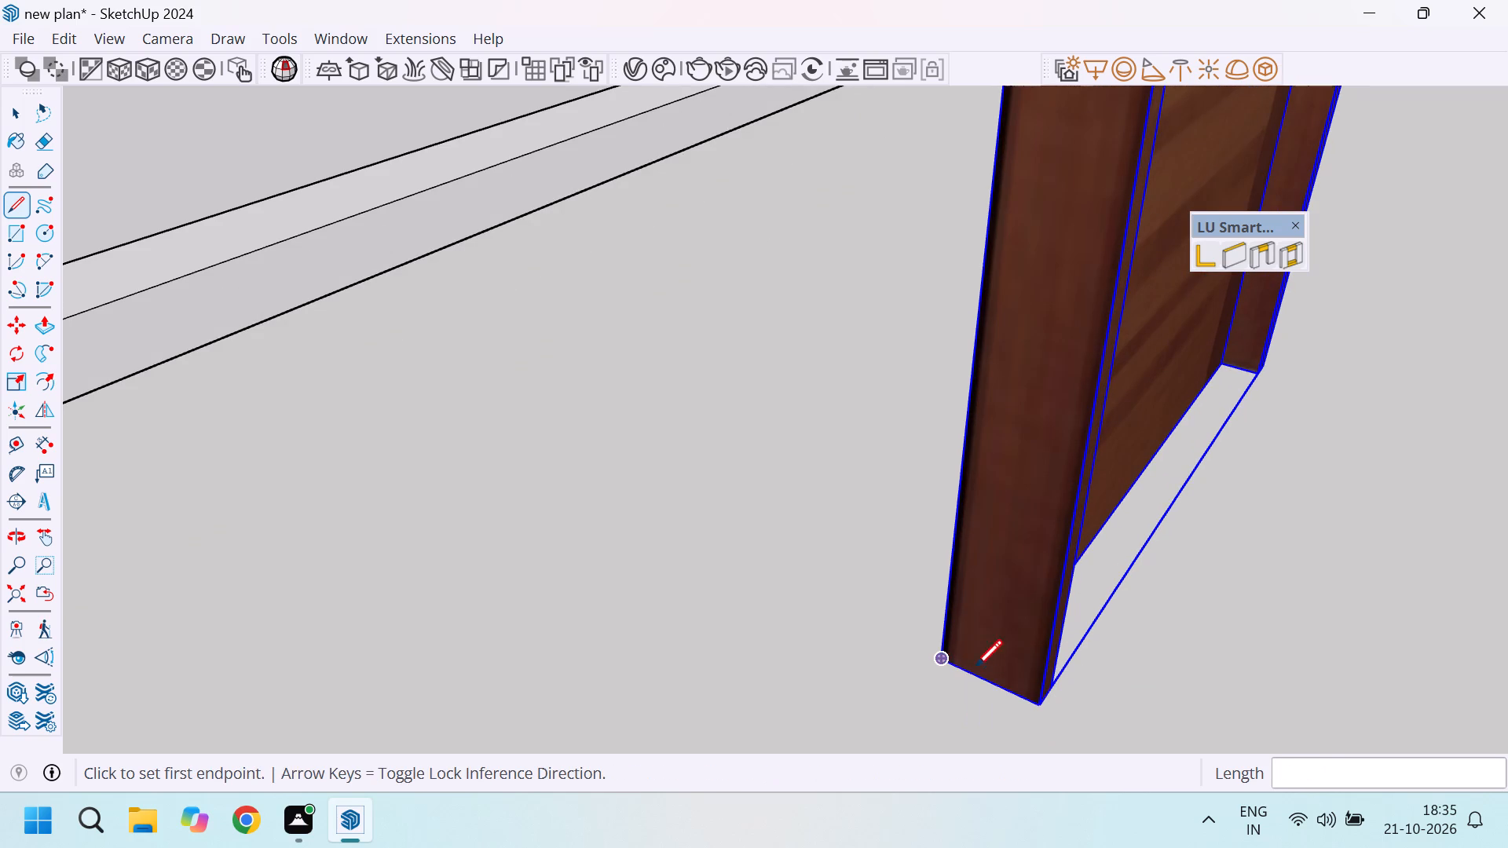
Move the wood door by the midpoint of its side's bottom edge onto the wall-thickness midpoint of an interior doorway.
scroll(1013, 666, "down", 6)
scroll(974, 659, "up", 3)
scroll(996, 671, "down", 10)
scroll(1004, 684, "up", 6)
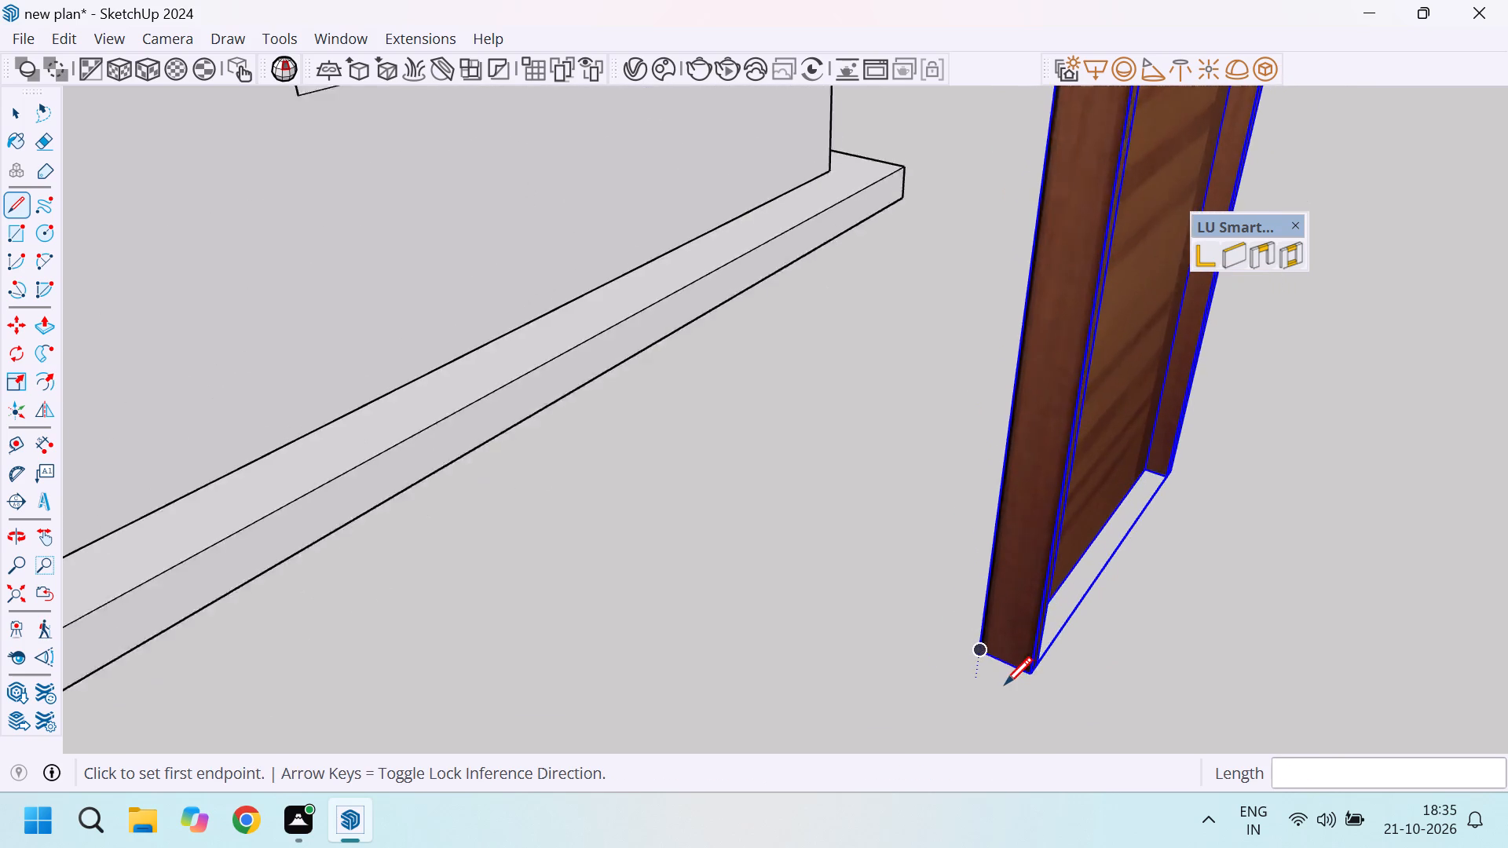
scroll(1005, 684, "up", 6)
scroll(1008, 684, "down", 7)
scroll(986, 679, "up", 8)
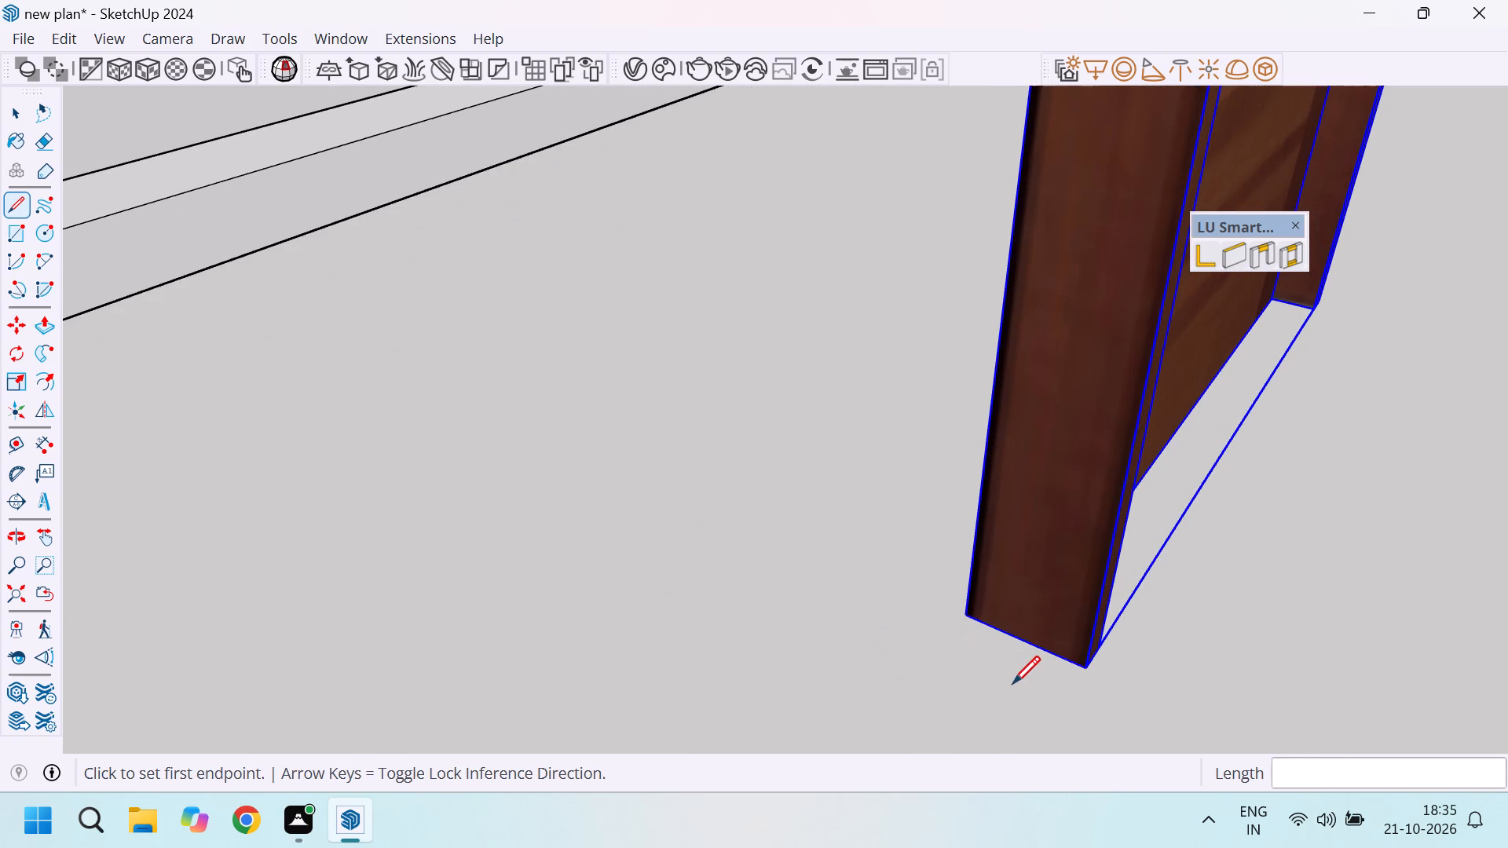
key("m")
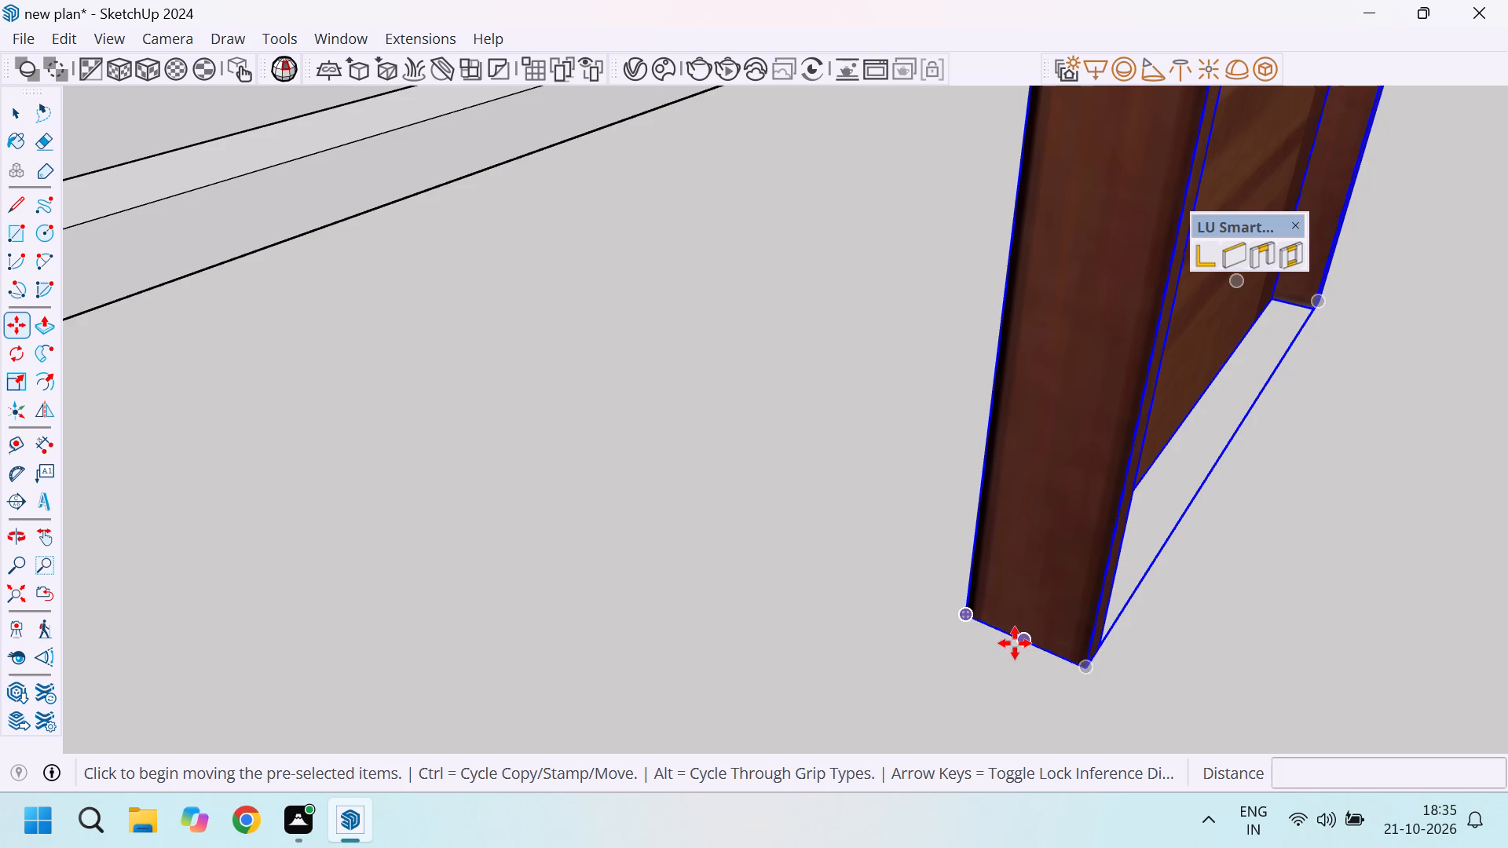
left_click(1015, 643)
scroll(1040, 552, "down", 13)
scroll(991, 526, "down", 14)
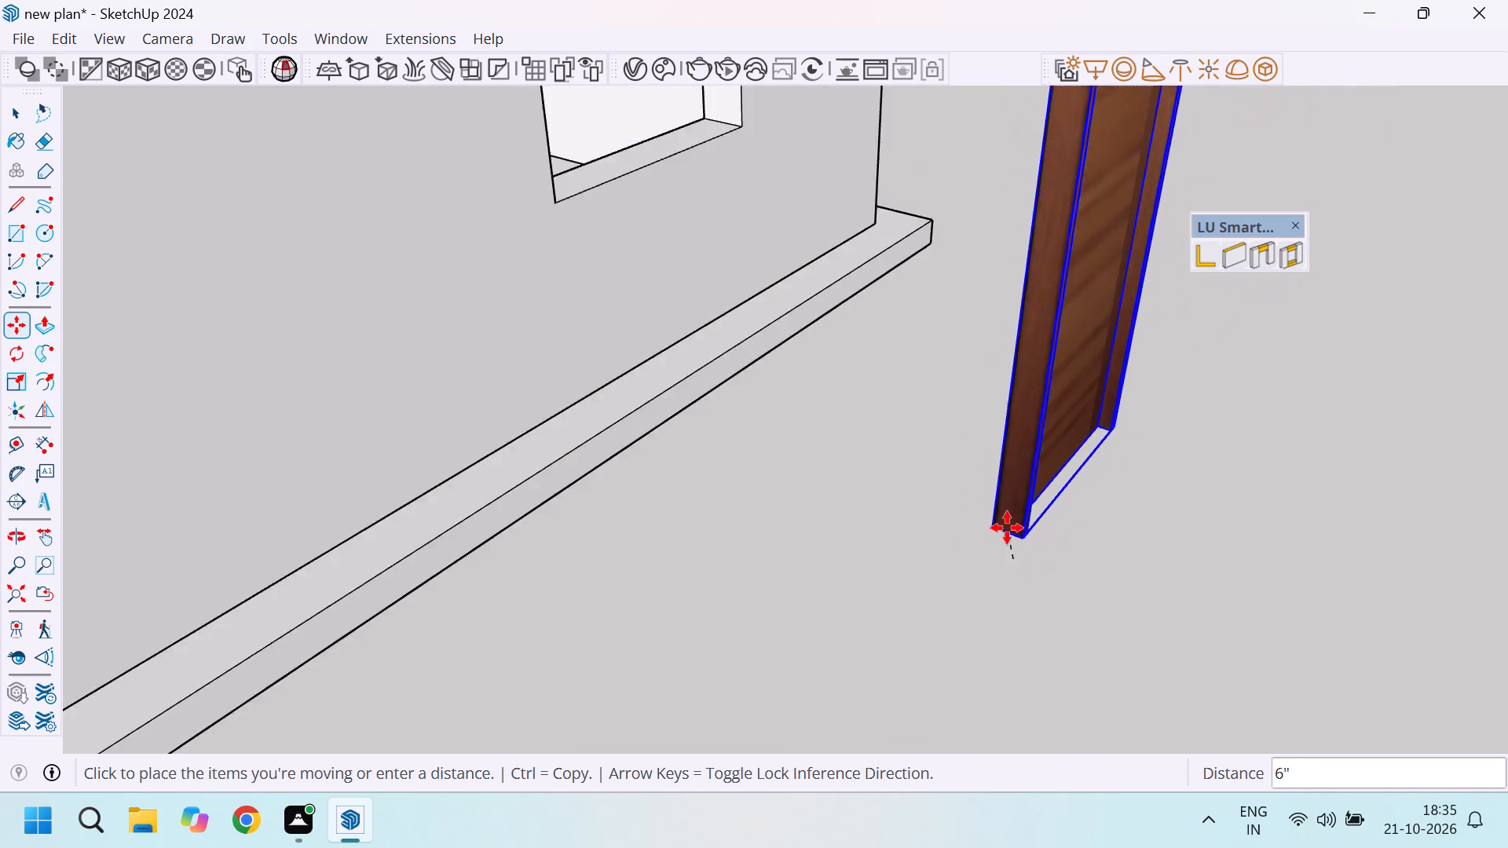
scroll(1007, 528, "down", 15)
scroll(507, 271, "up", 1)
middle_click_drag(510, 278, 639, 392)
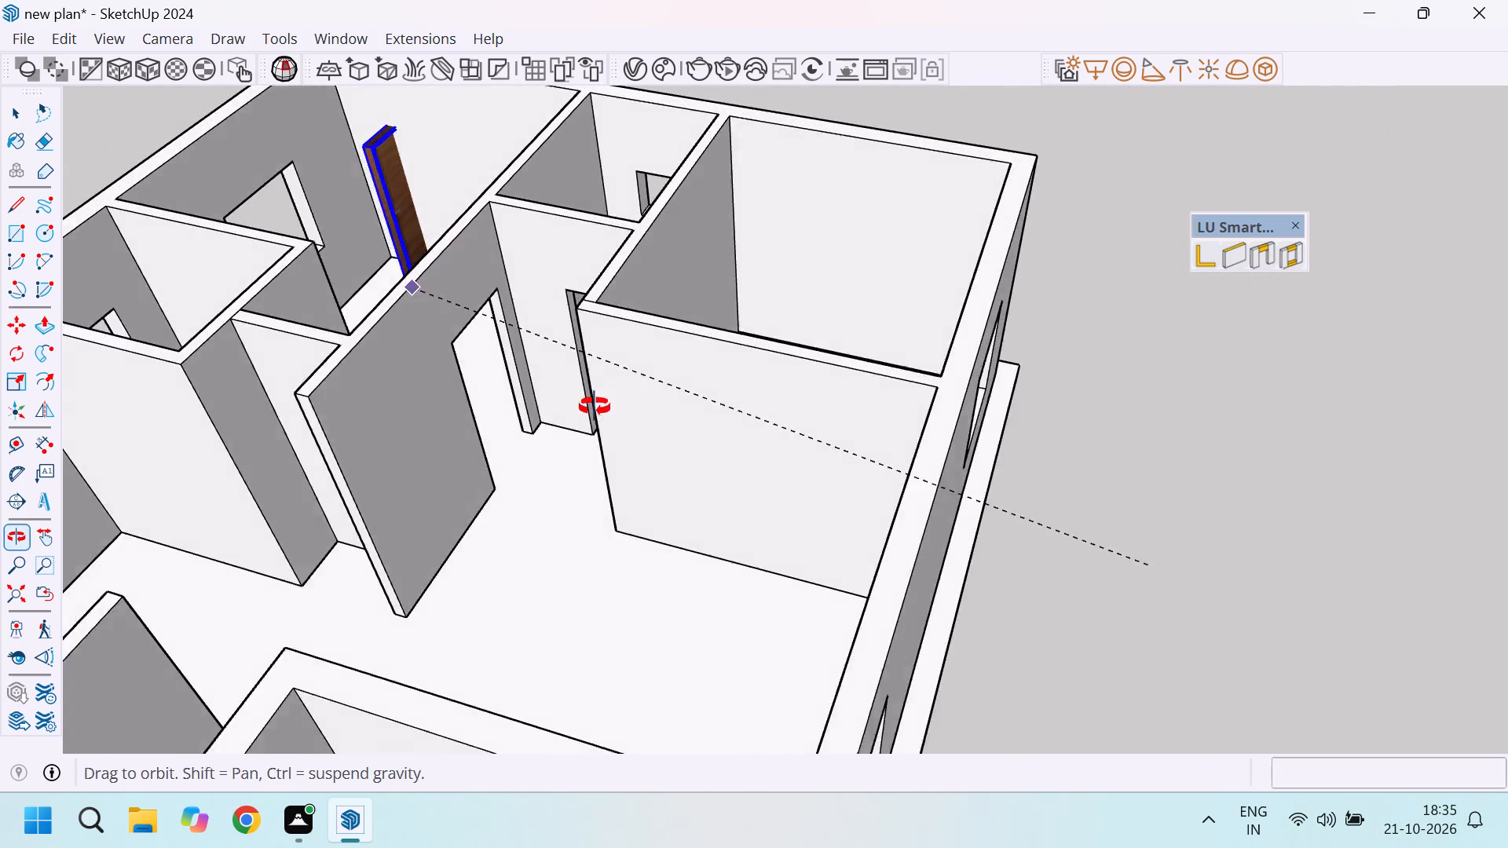
scroll(519, 441, "up", 20)
scroll(519, 441, "up", 7)
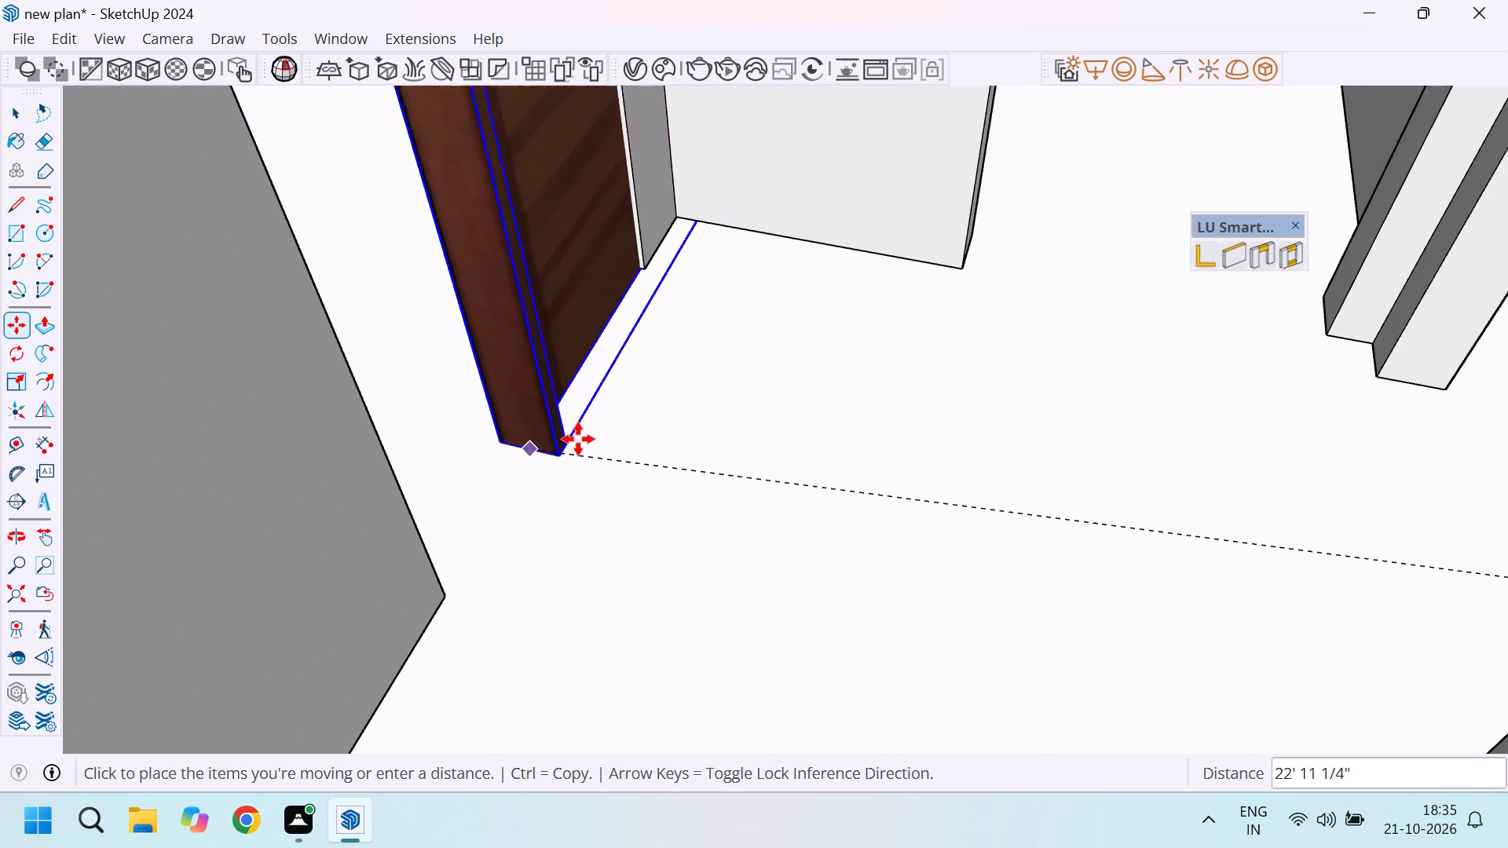
middle_click_drag(601, 439, 337, 547)
scroll(363, 475, "up", 8)
middle_click_drag(544, 371, 362, 400)
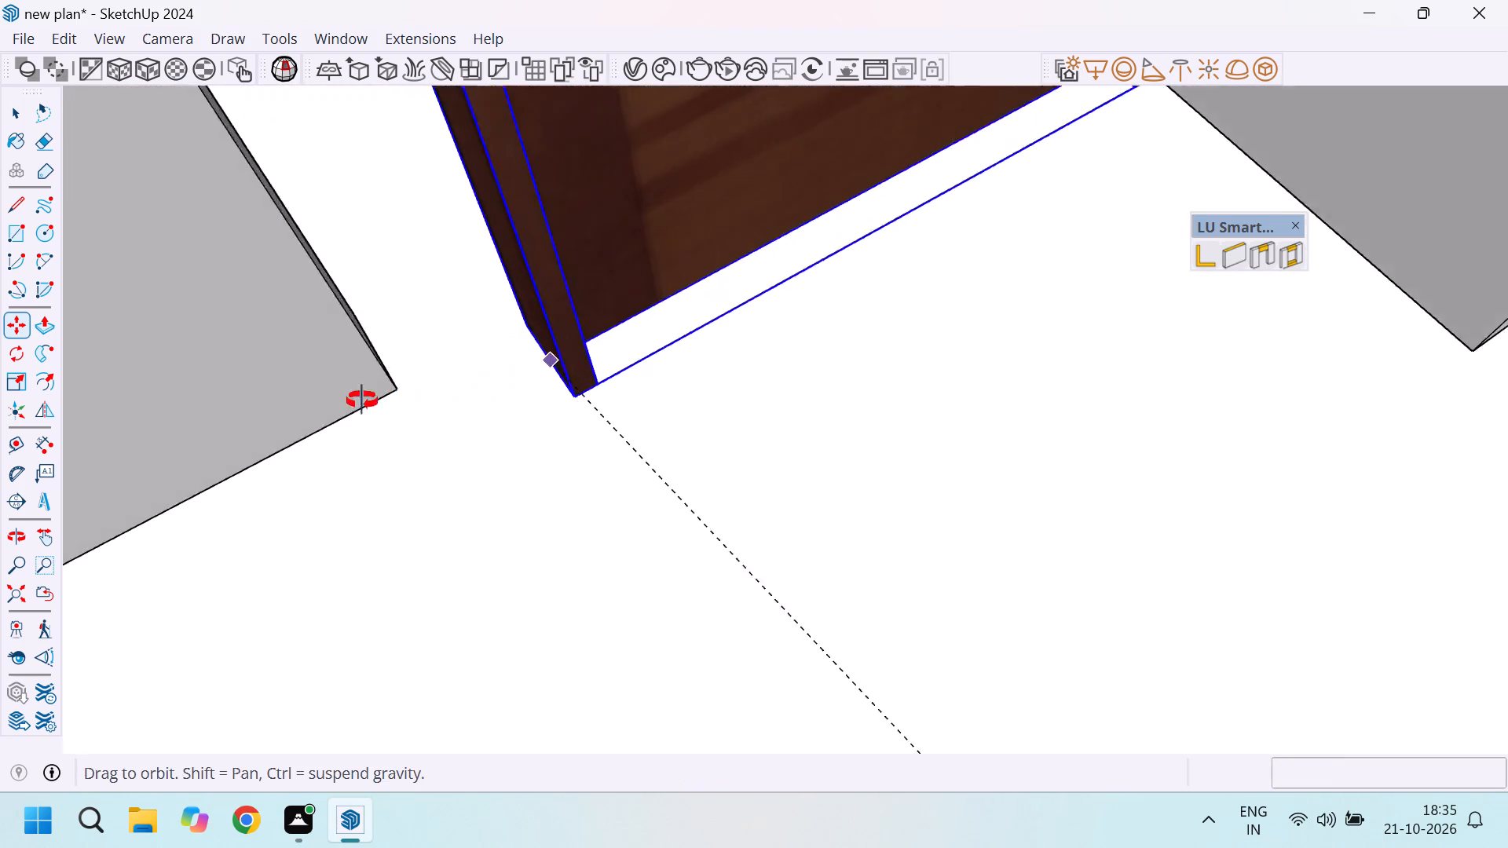
middle_click_drag(362, 400, 317, 391)
scroll(492, 283, "up", 19)
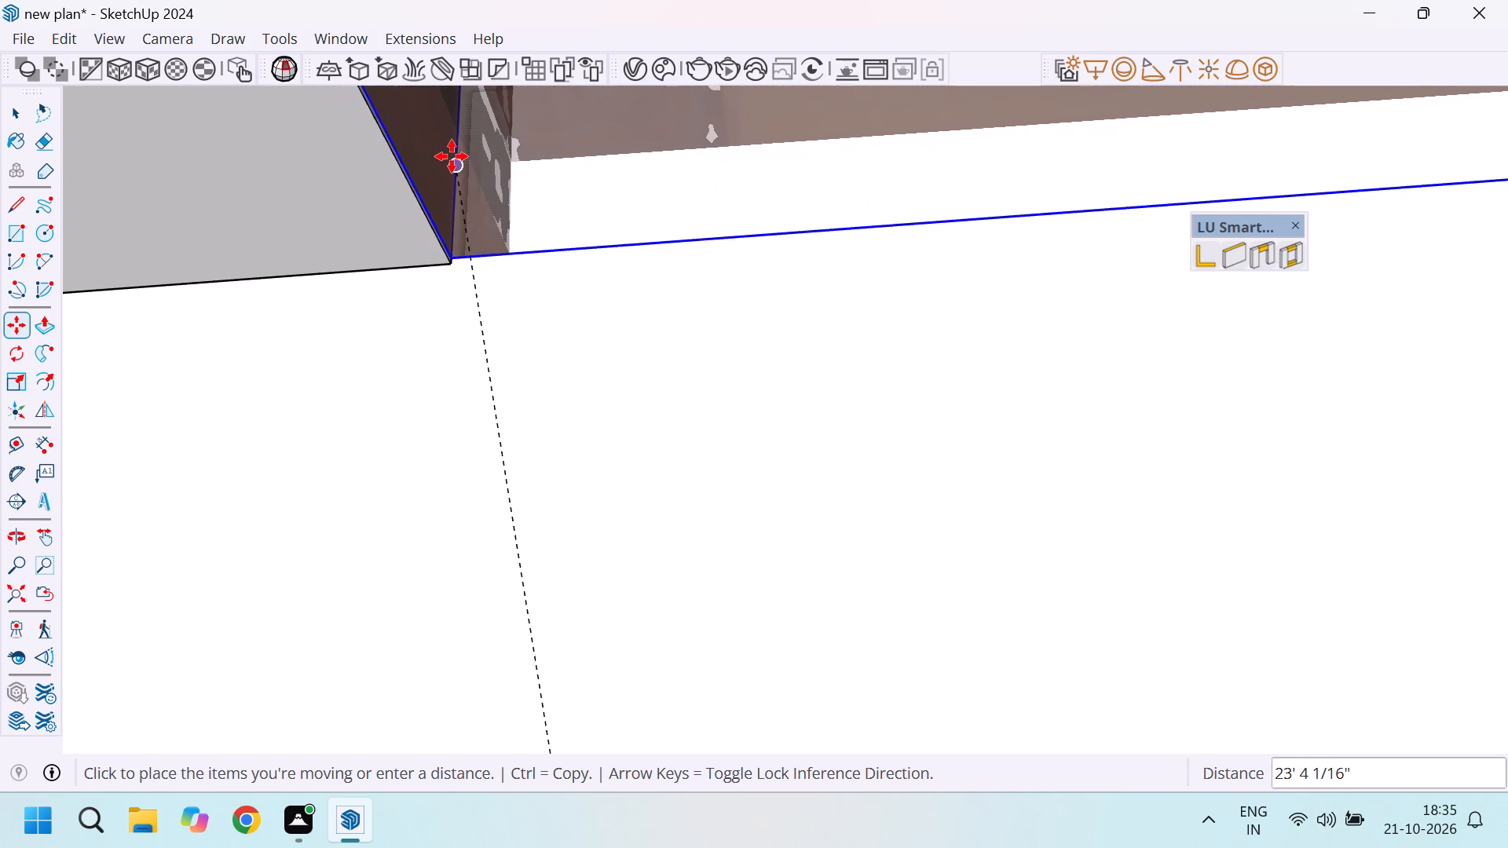
left_click(452, 155)
Copy the wood door from the bottom wall corner of its opening to the matching corner of the nearby room's doorway.
scroll(564, 273, "down", 7)
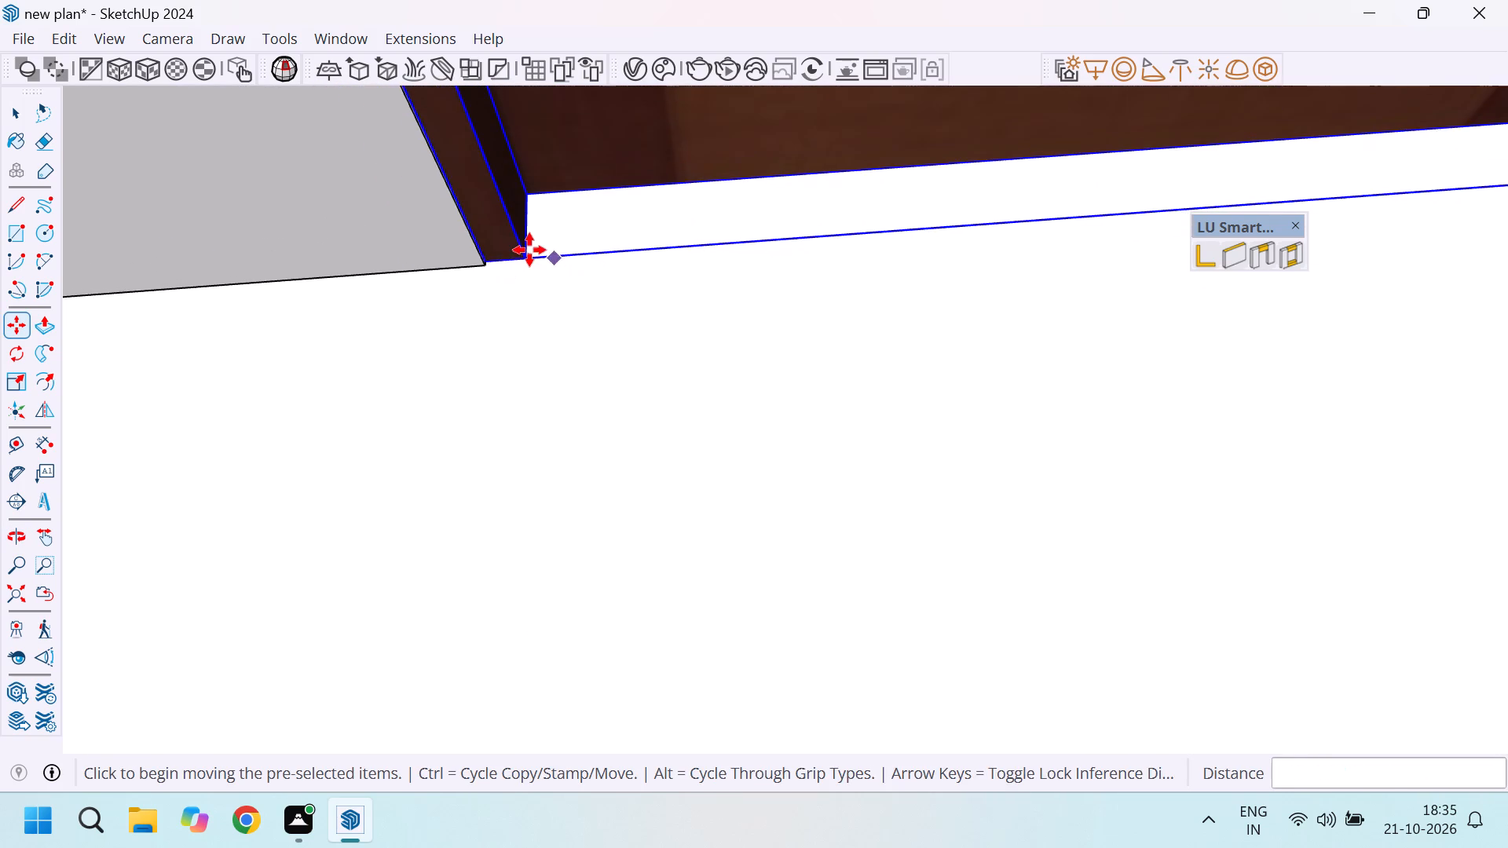
scroll(529, 250, "down", 6)
scroll(501, 287, "up", 16)
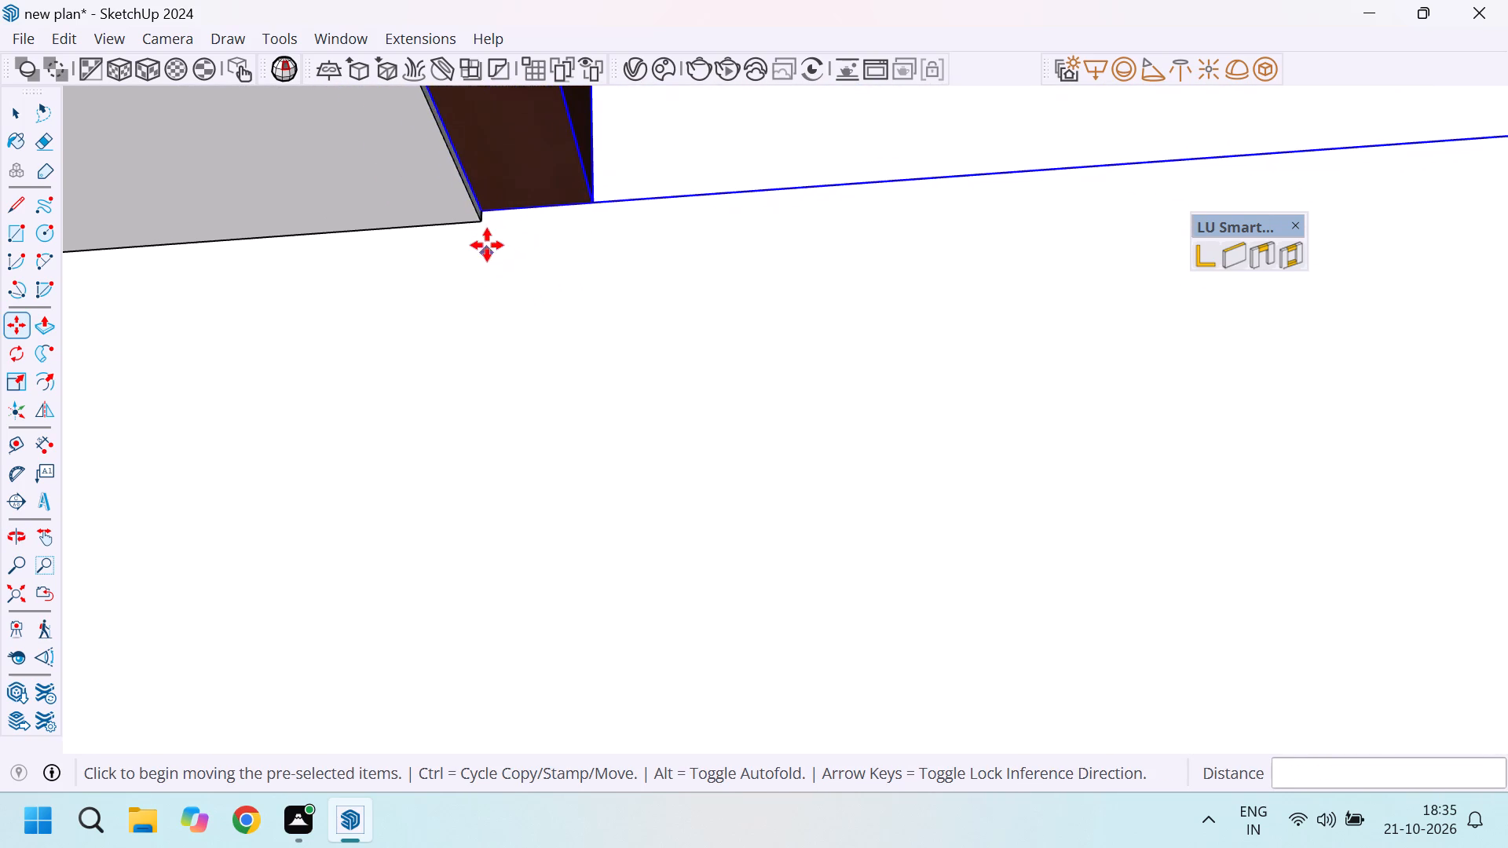
scroll(483, 236, "up", 12)
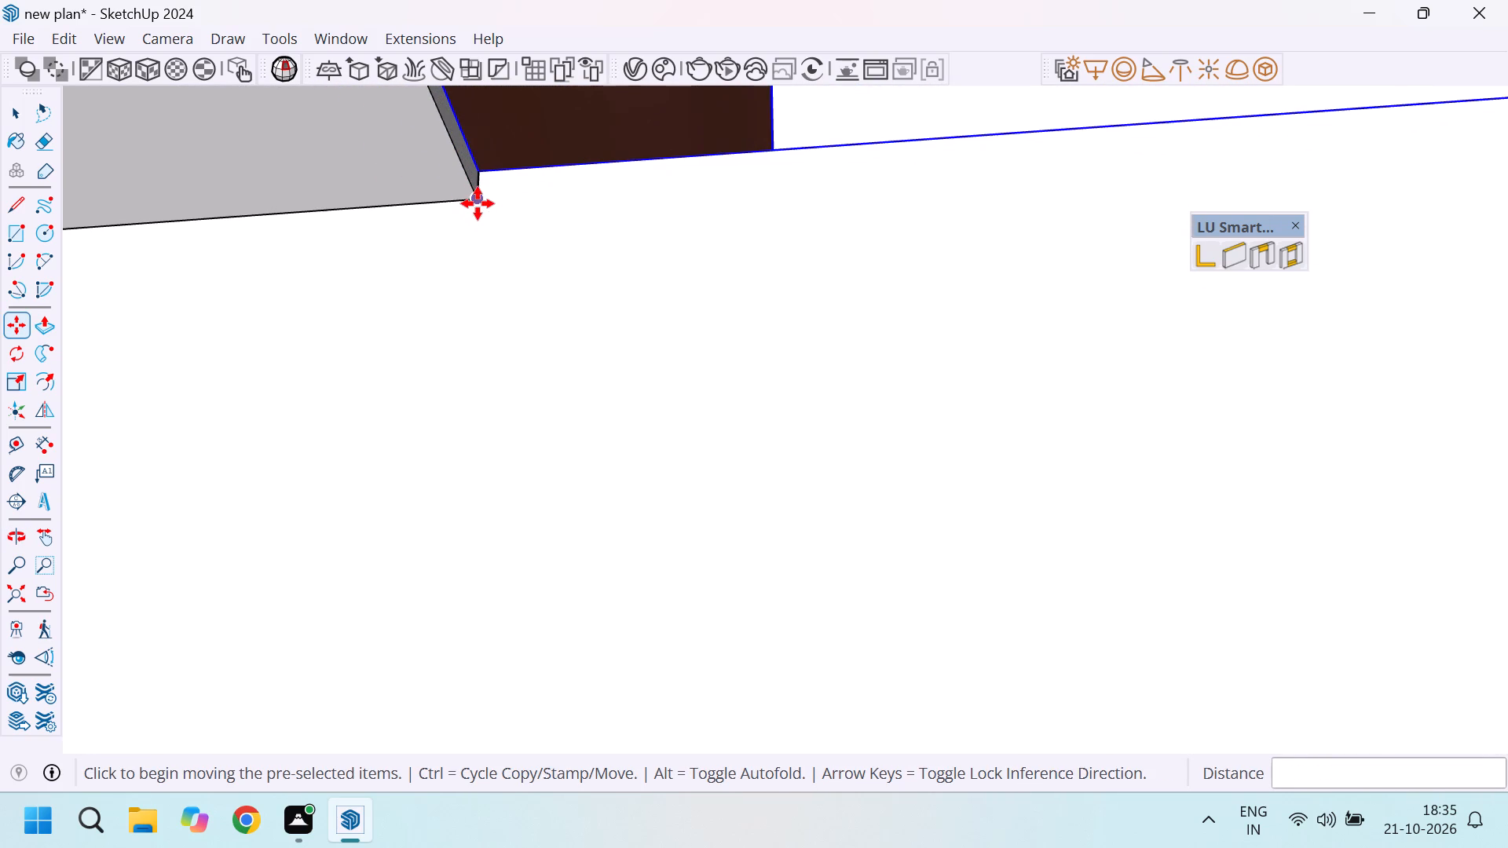
left_click(478, 204)
scroll(804, 170, "down", 5)
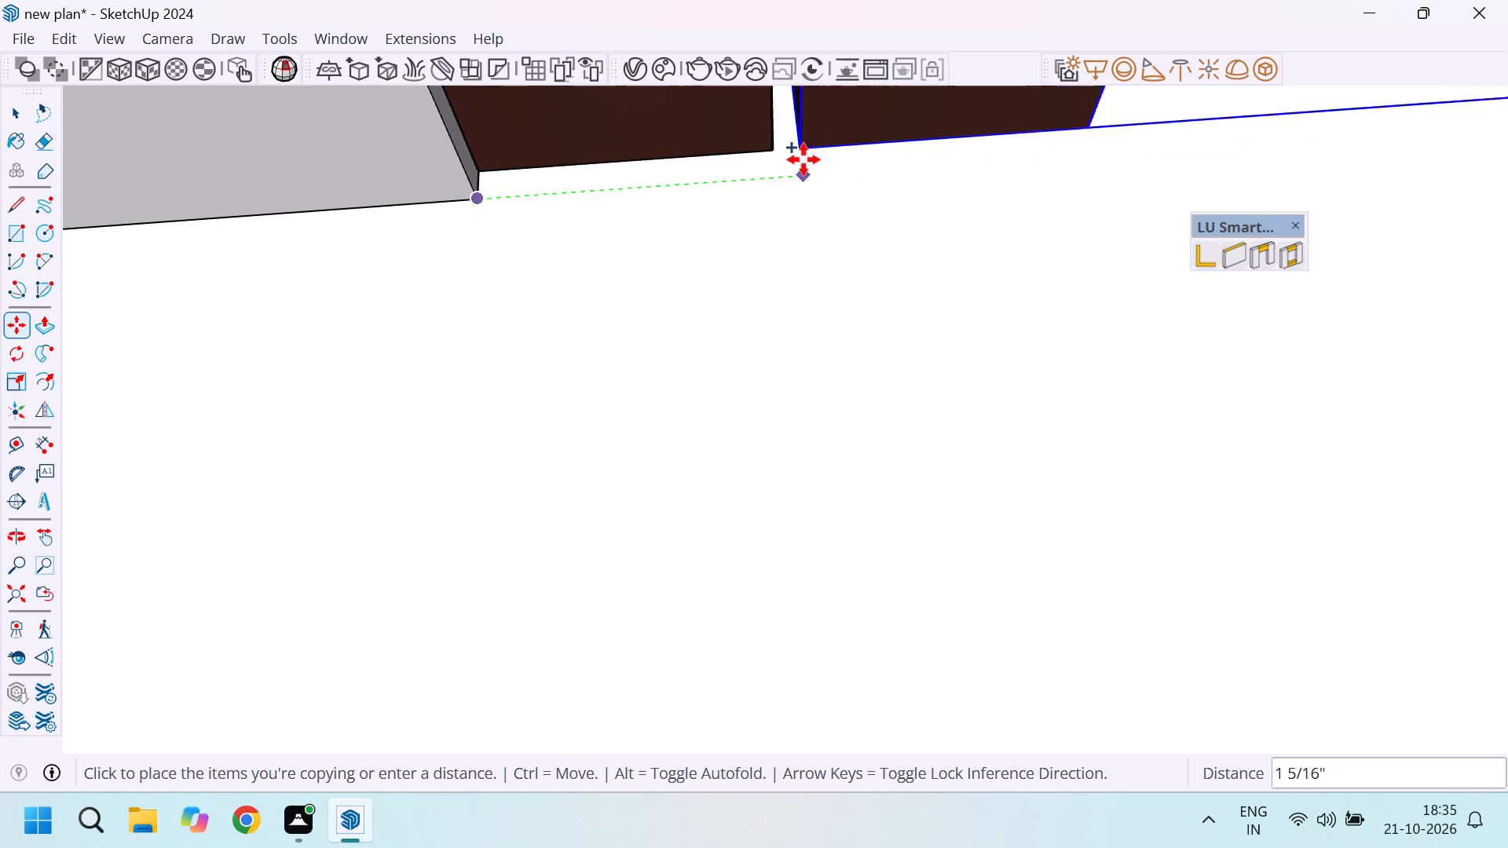
scroll(803, 159, "down", 10)
scroll(794, 127, "down", 20)
scroll(794, 127, "down", 11)
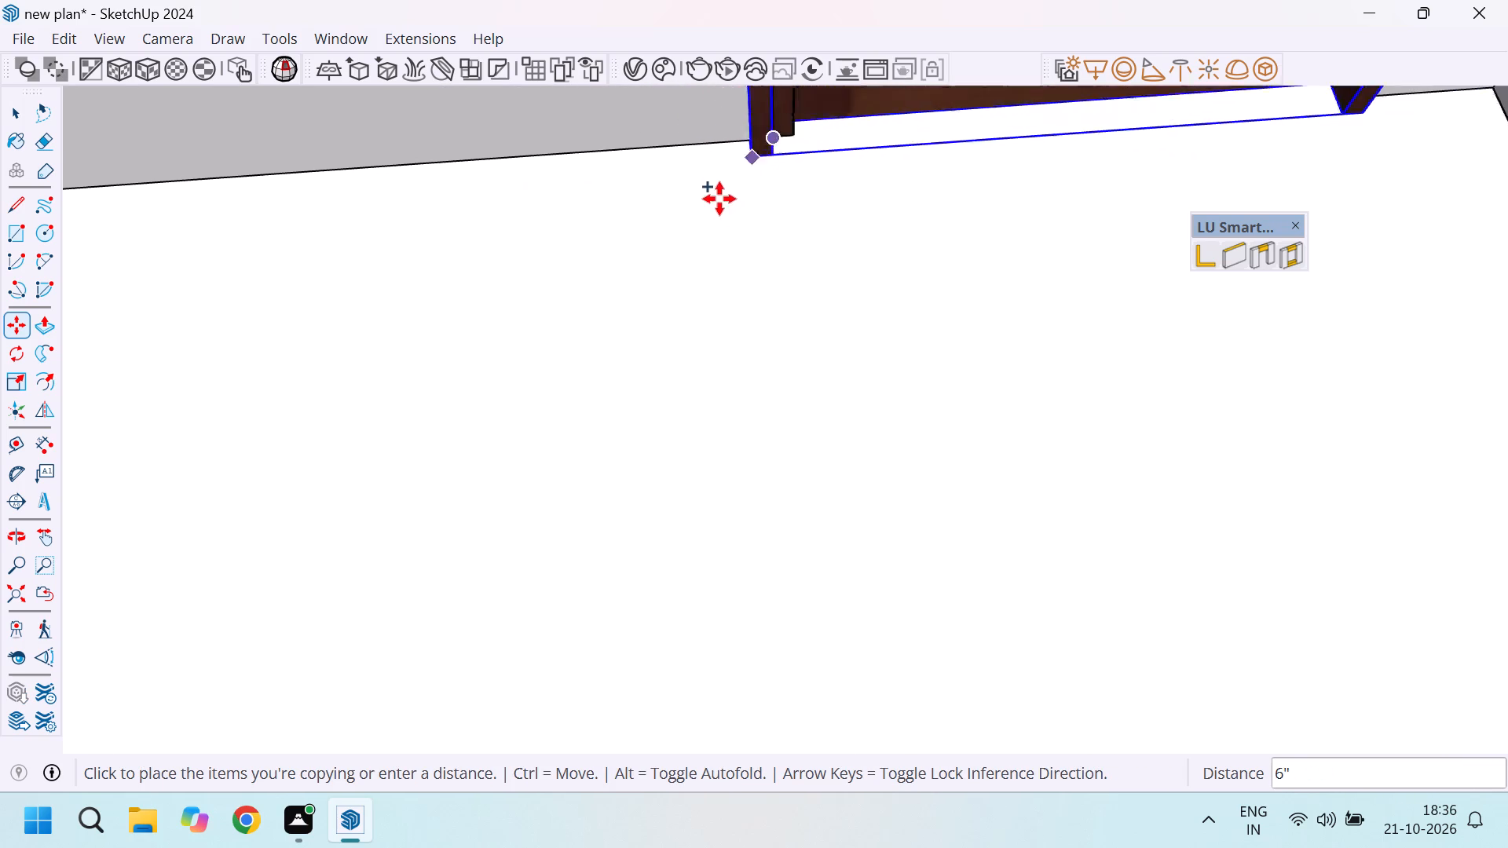
scroll(721, 184, "down", 20)
scroll(721, 184, "down", 20)
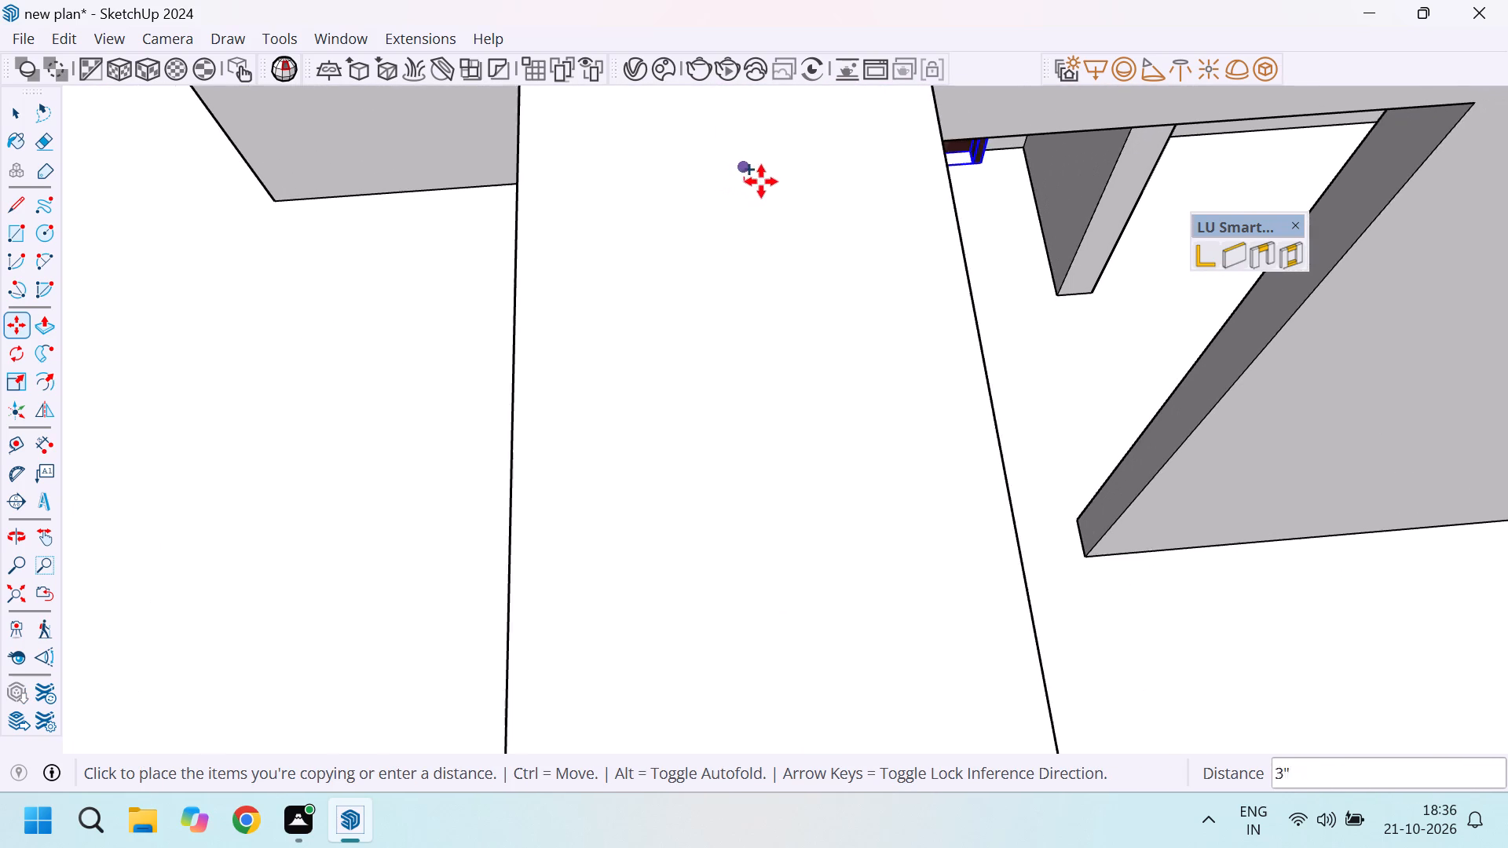
scroll(761, 181, "down", 15)
middle_click_drag(1092, 389, 862, 263)
scroll(743, 419, "up", 7)
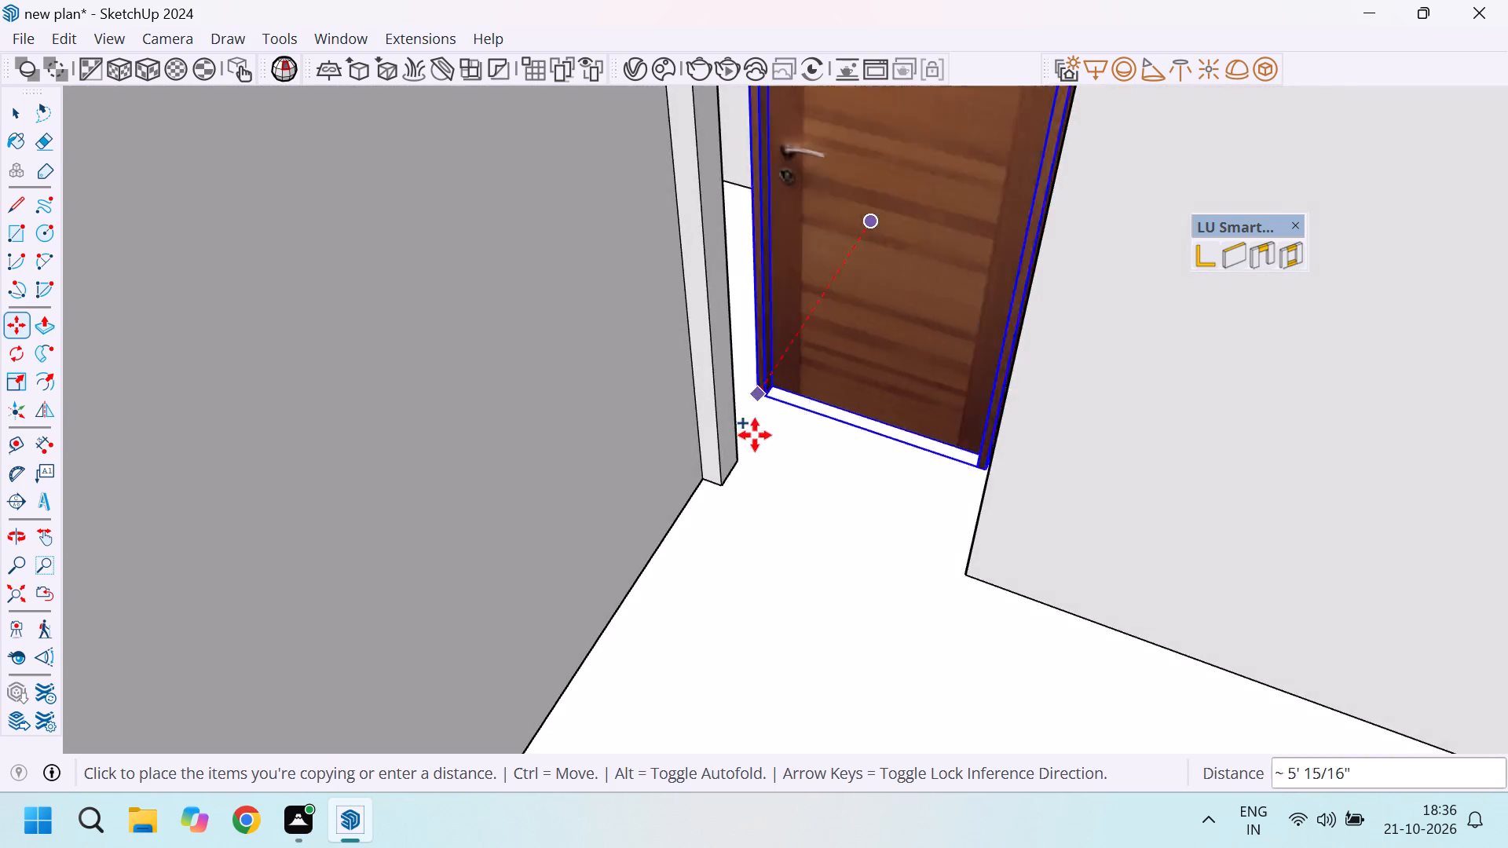
scroll(701, 524, "up", 19)
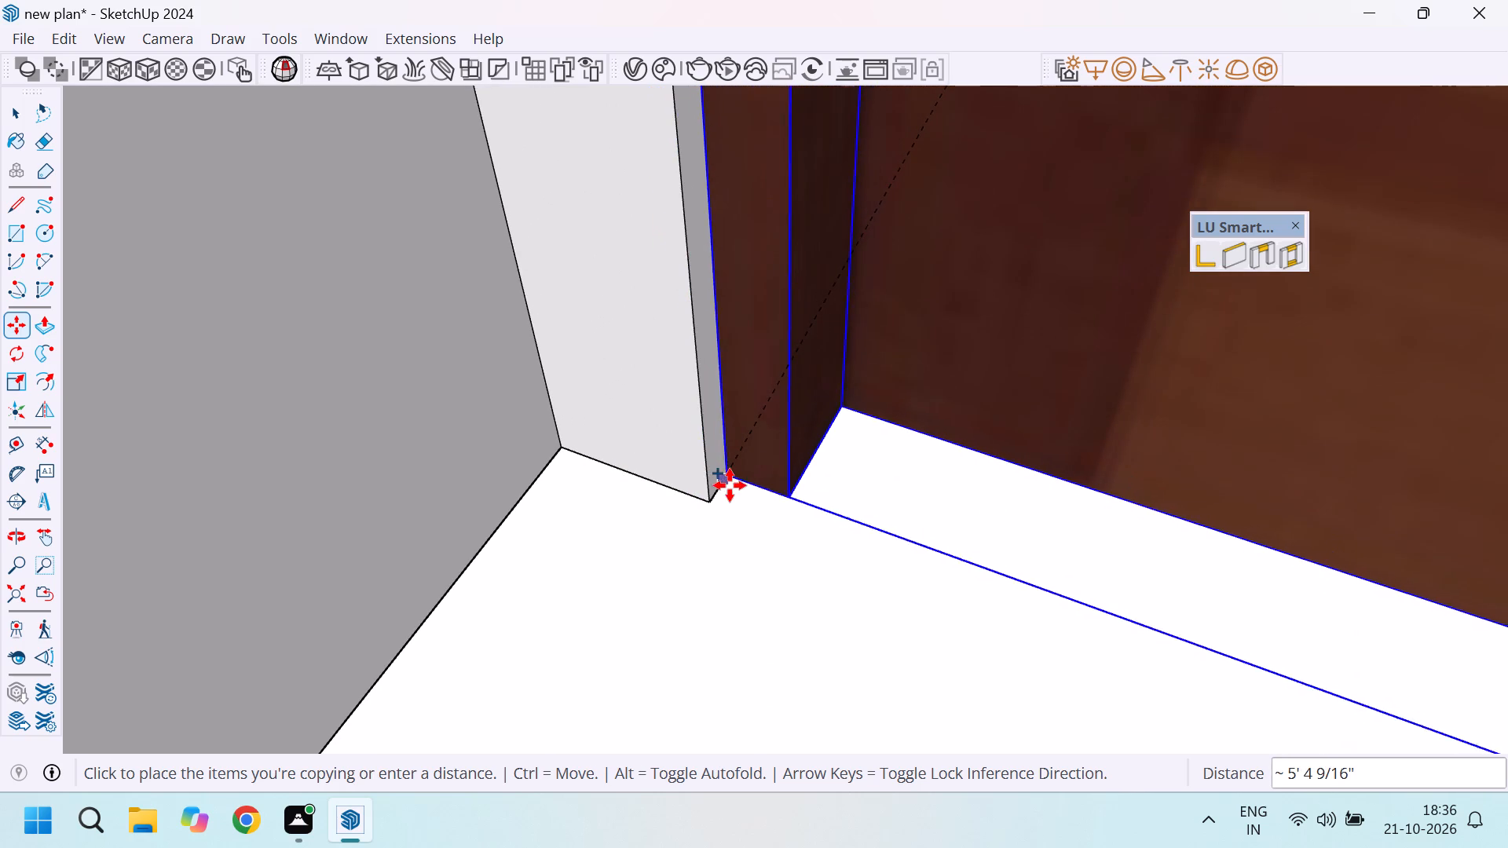
scroll(710, 505, "up", 6)
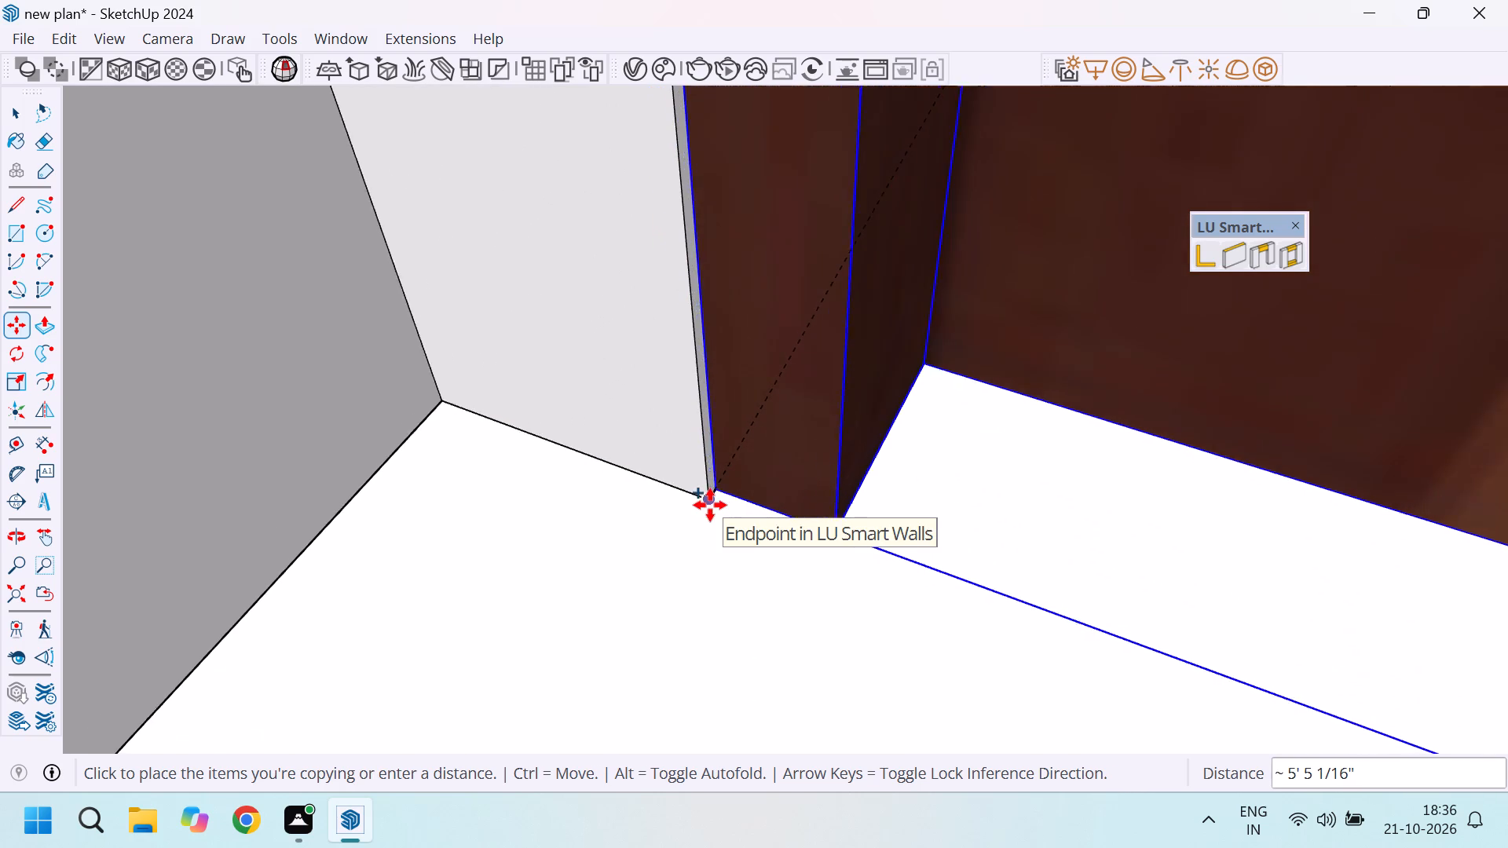
scroll(710, 505, "up", 6)
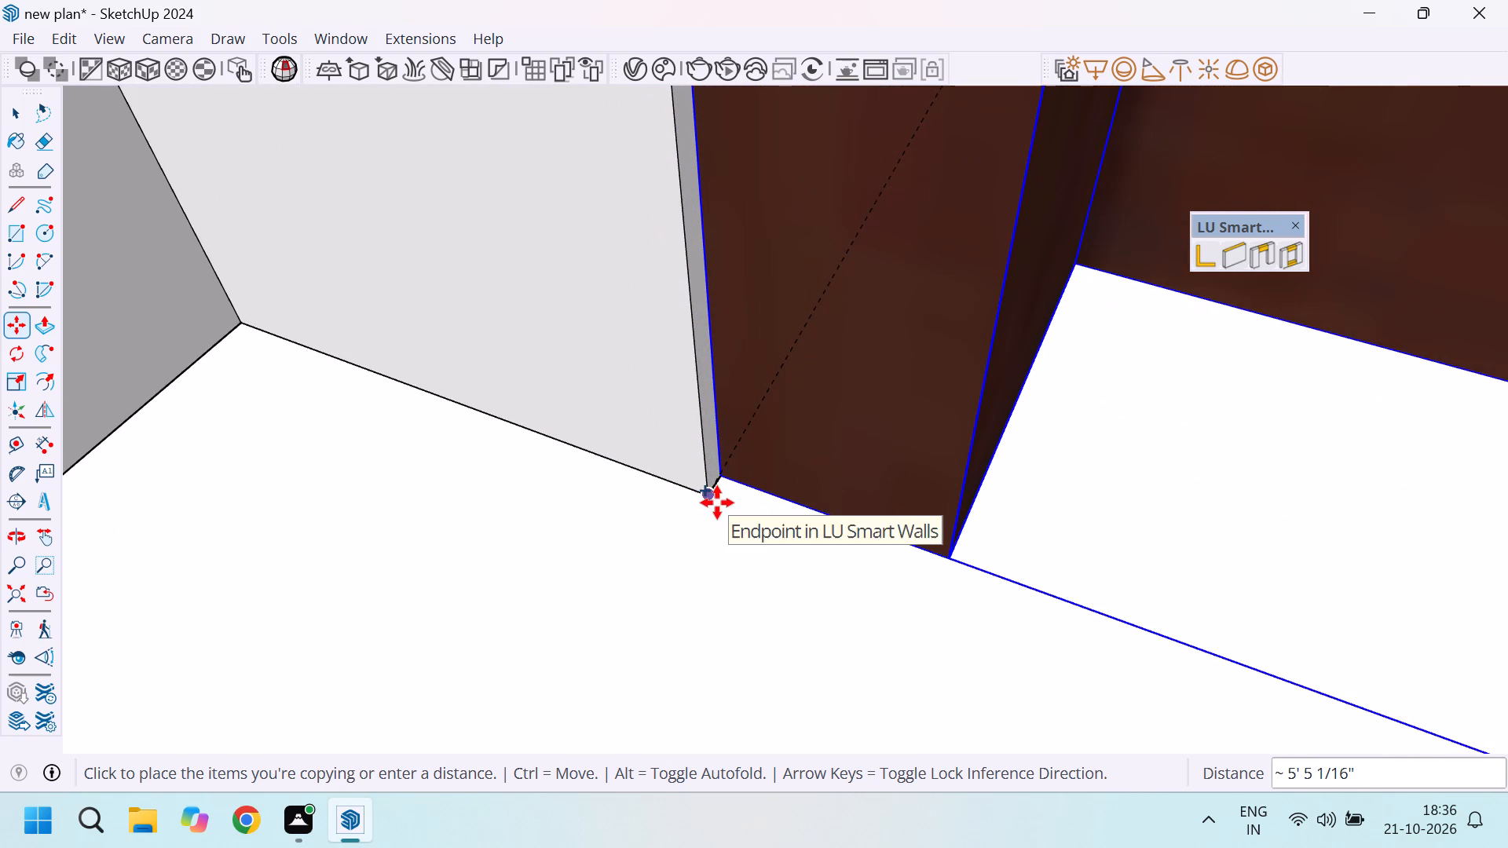
left_click(717, 503)
Examine how the two wood doors sit and face in their interior openings.
scroll(793, 386, "down", 14)
scroll(697, 531, "down", 6)
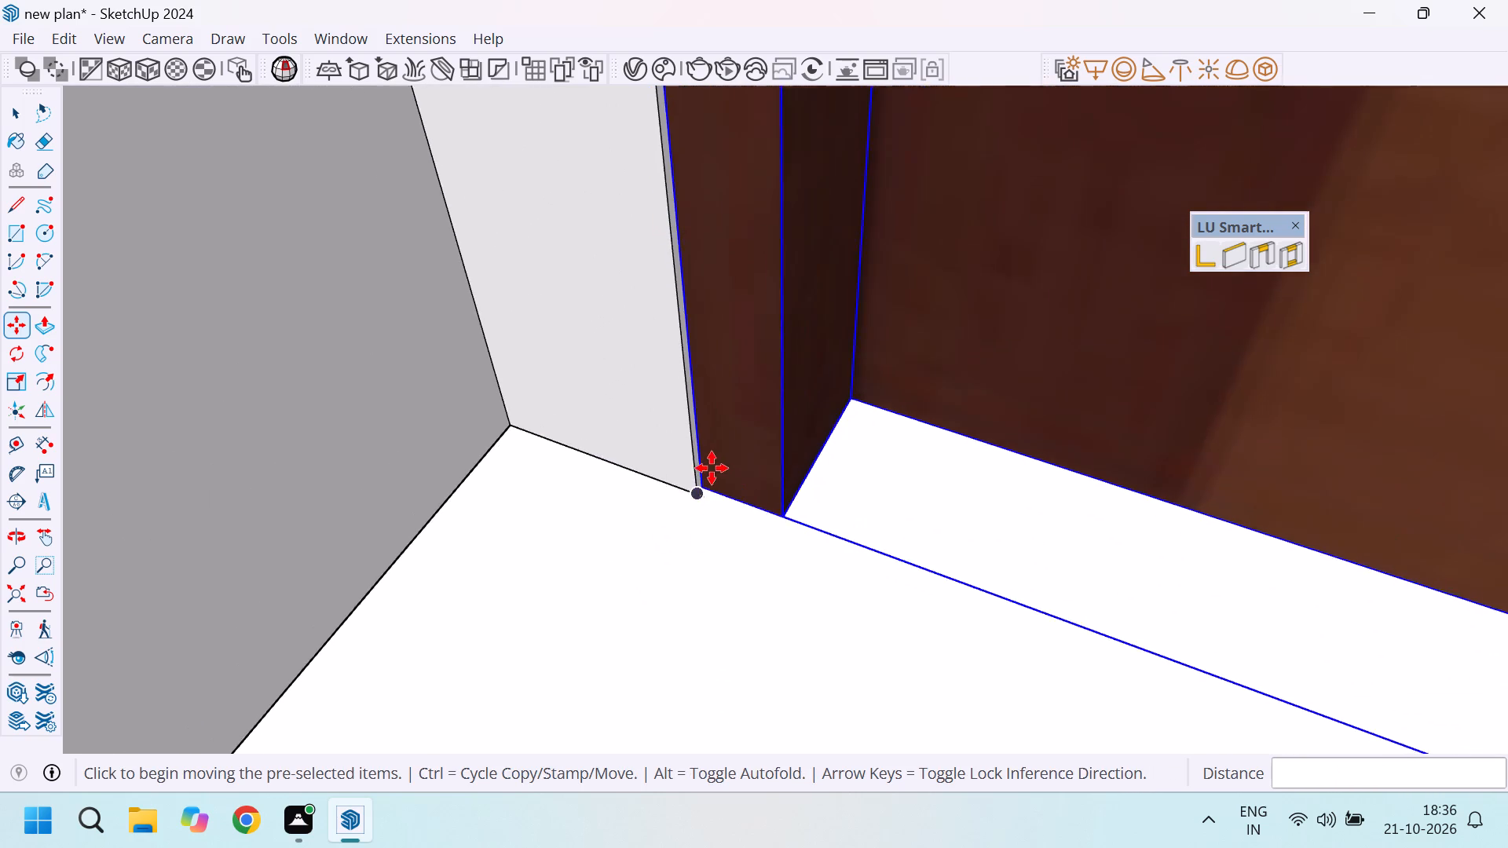
scroll(712, 468, "down", 20)
scroll(712, 468, "down", 3)
scroll(836, 426, "down", 17)
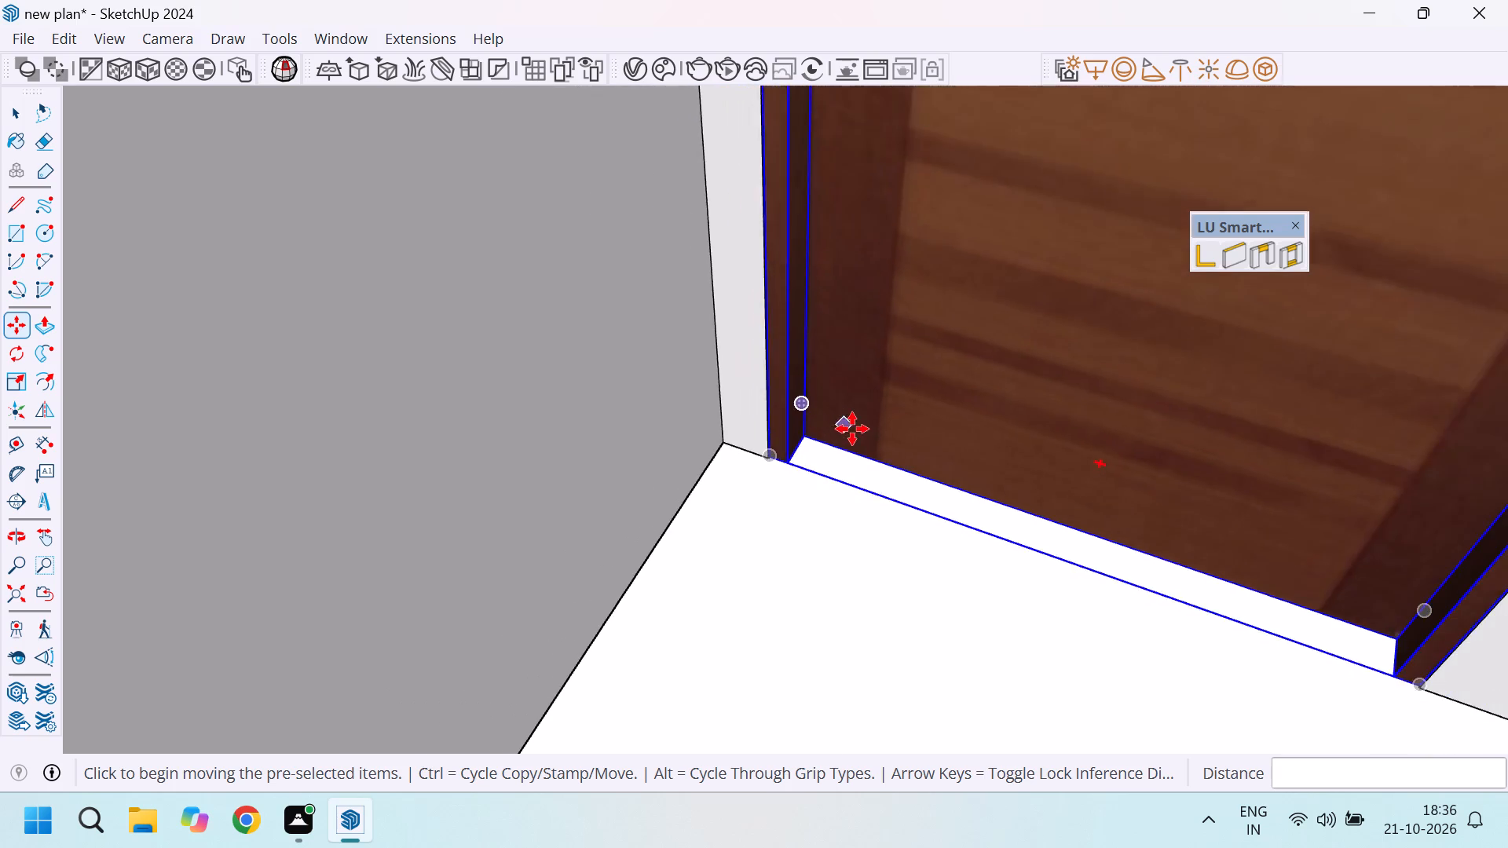
scroll(852, 429, "down", 14)
scroll(915, 323, "up", 3)
scroll(958, 384, "down", 5)
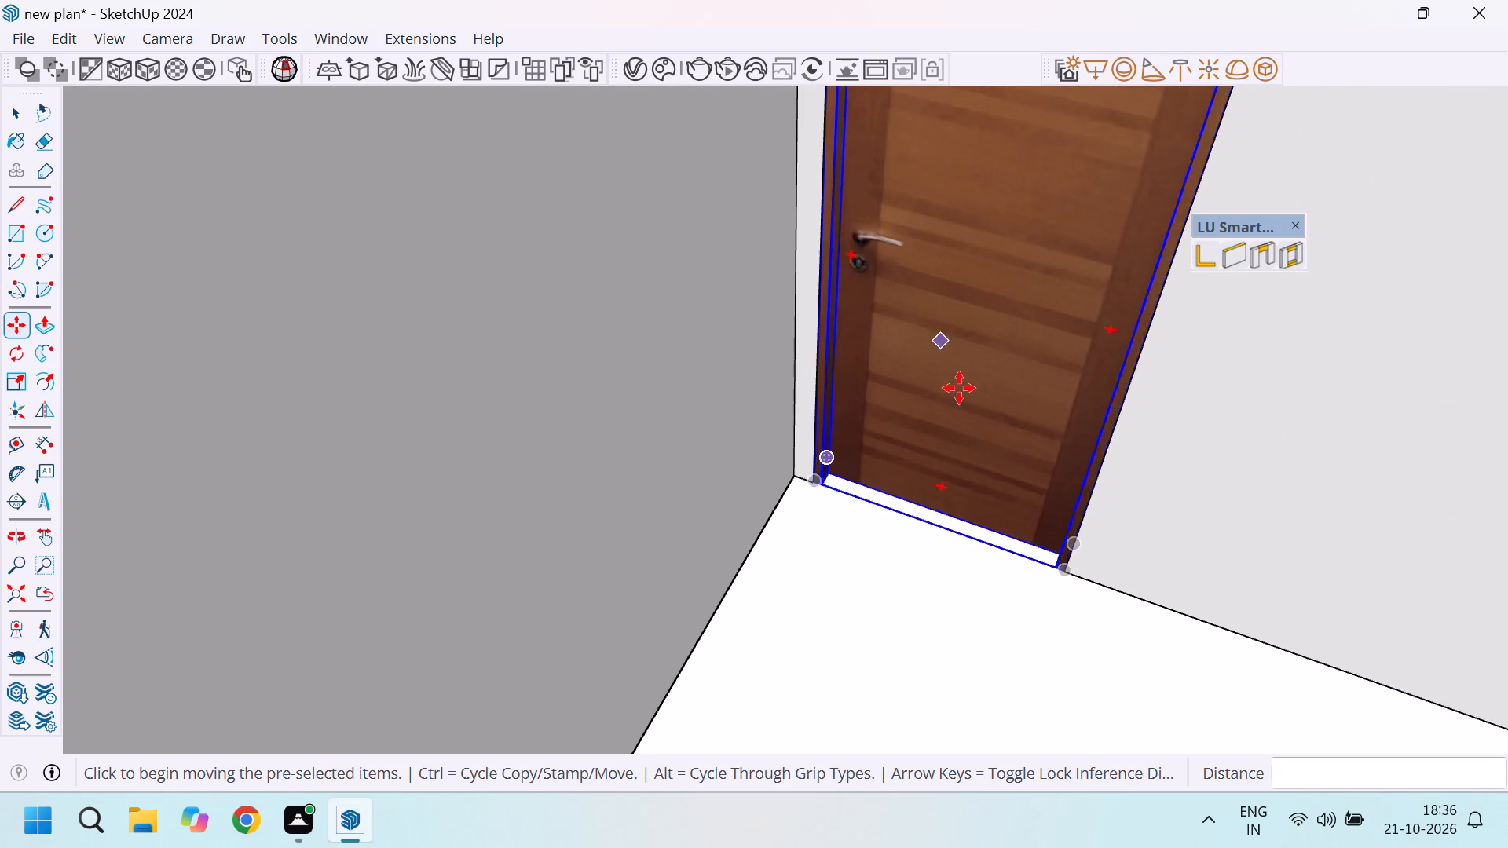
scroll(948, 354, "down", 12)
middle_click_drag(866, 417, 1171, 470)
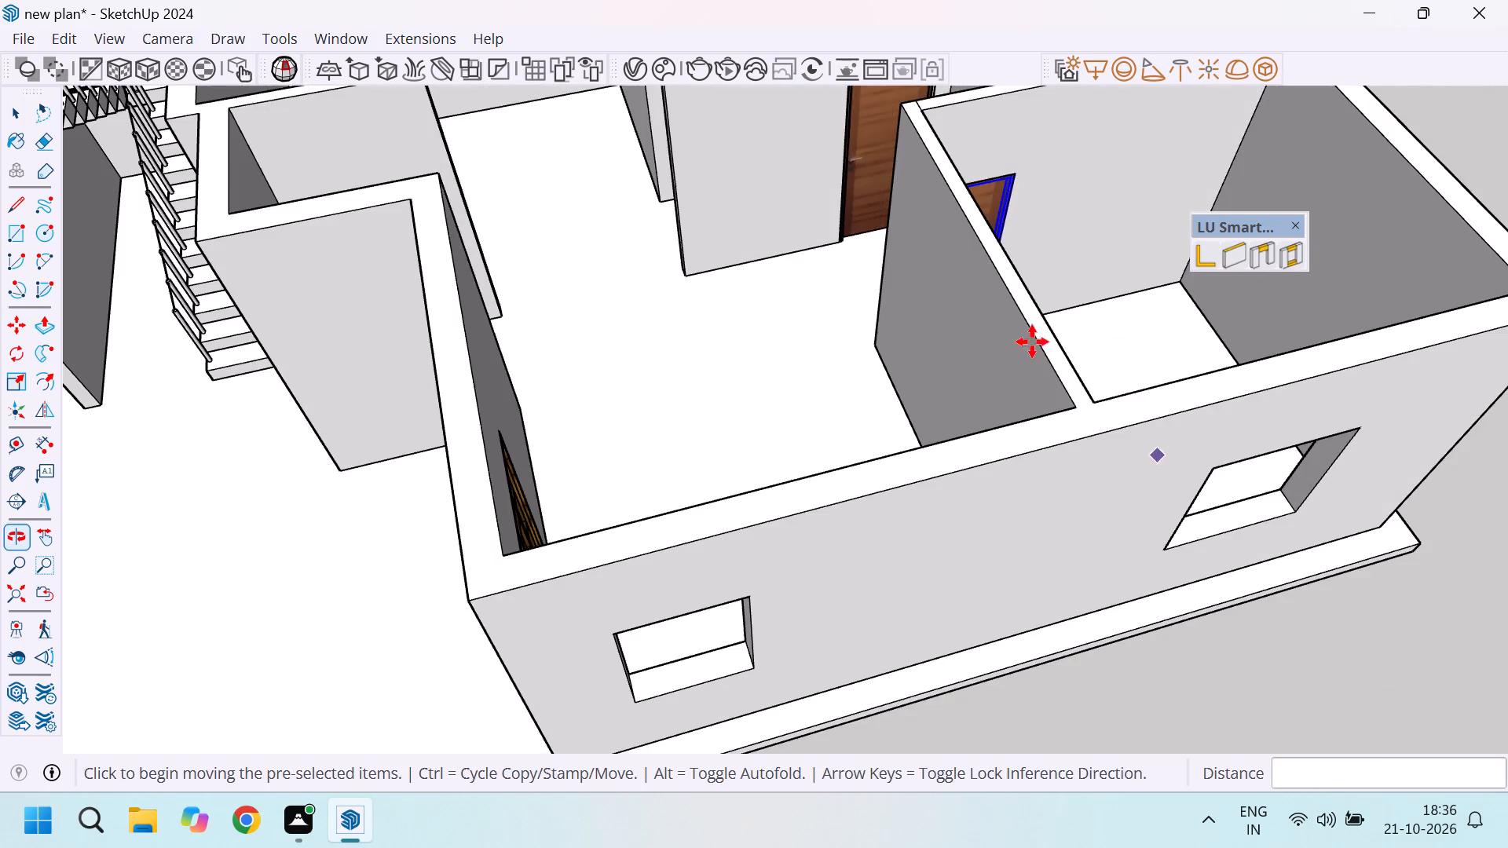
scroll(894, 216, "up", 10)
scroll(884, 429, "down", 6)
scroll(882, 212, "up", 9)
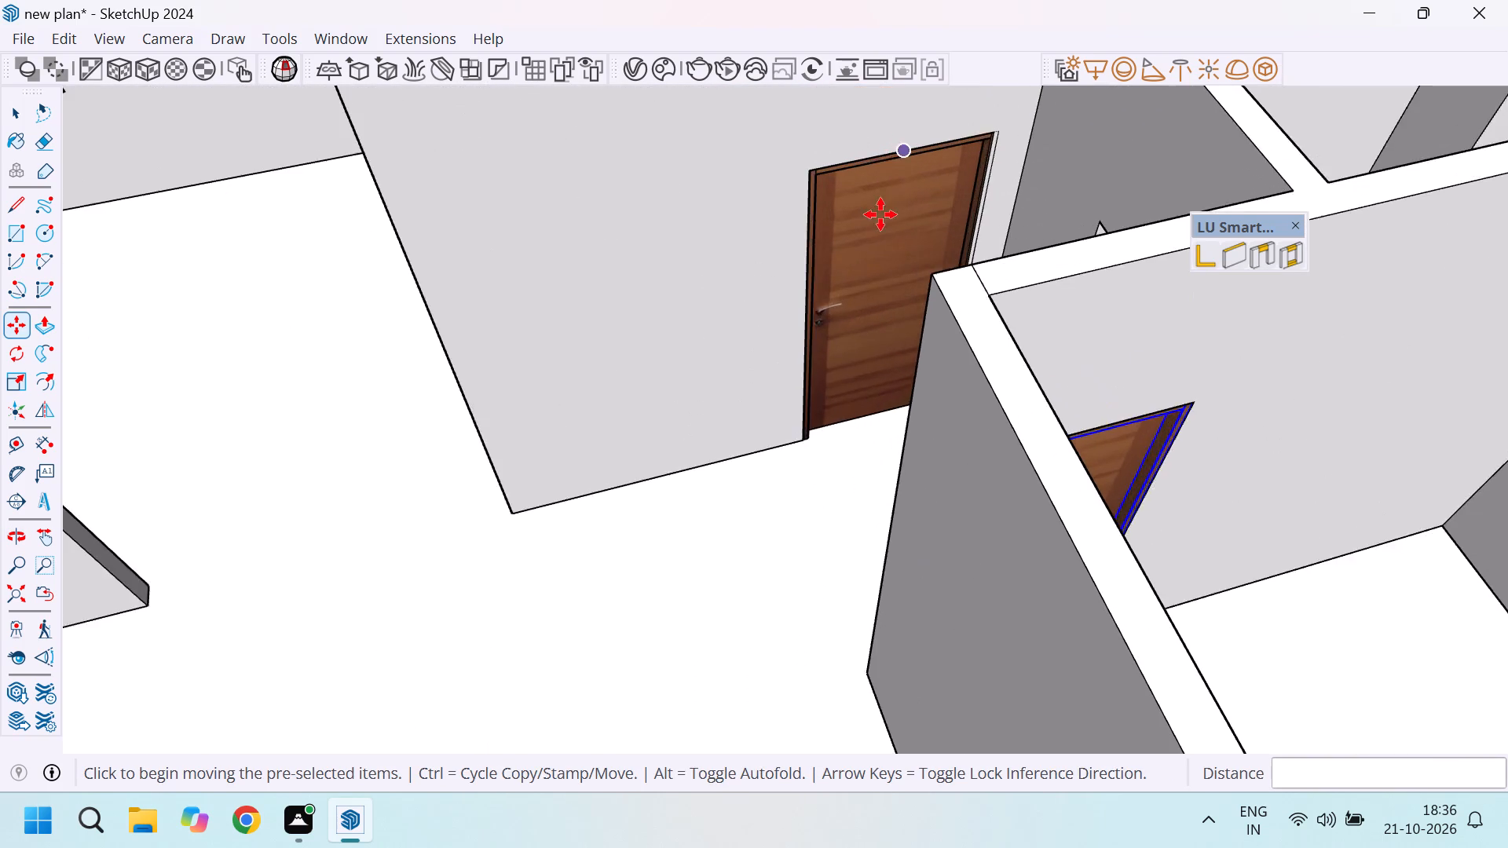
scroll(880, 214, "up", 2)
scroll(864, 393, "down", 12)
middle_click_drag(763, 378, 977, 522)
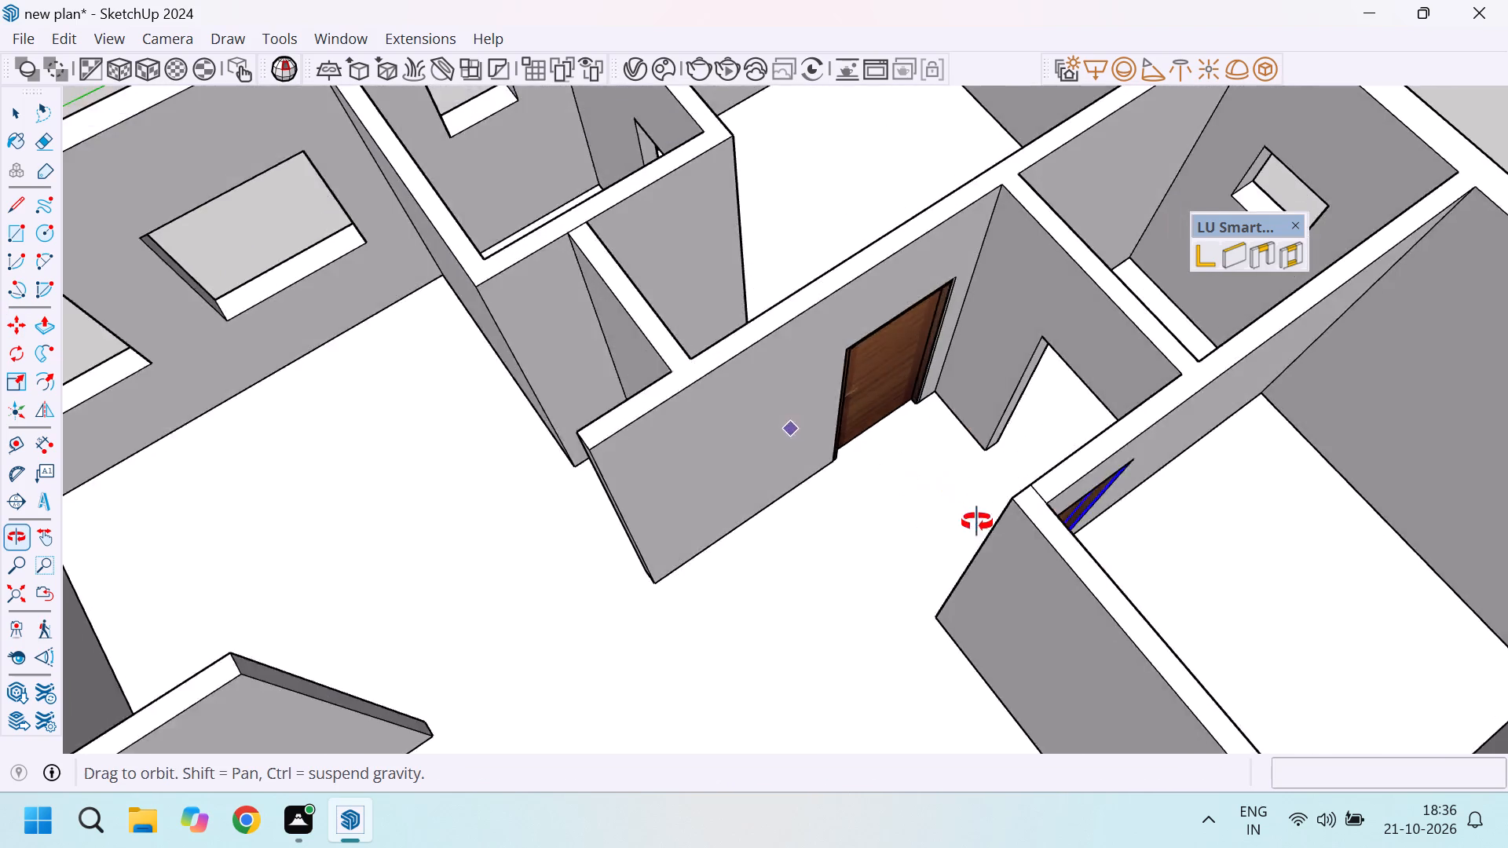
middle_click_drag(977, 522, 919, 508)
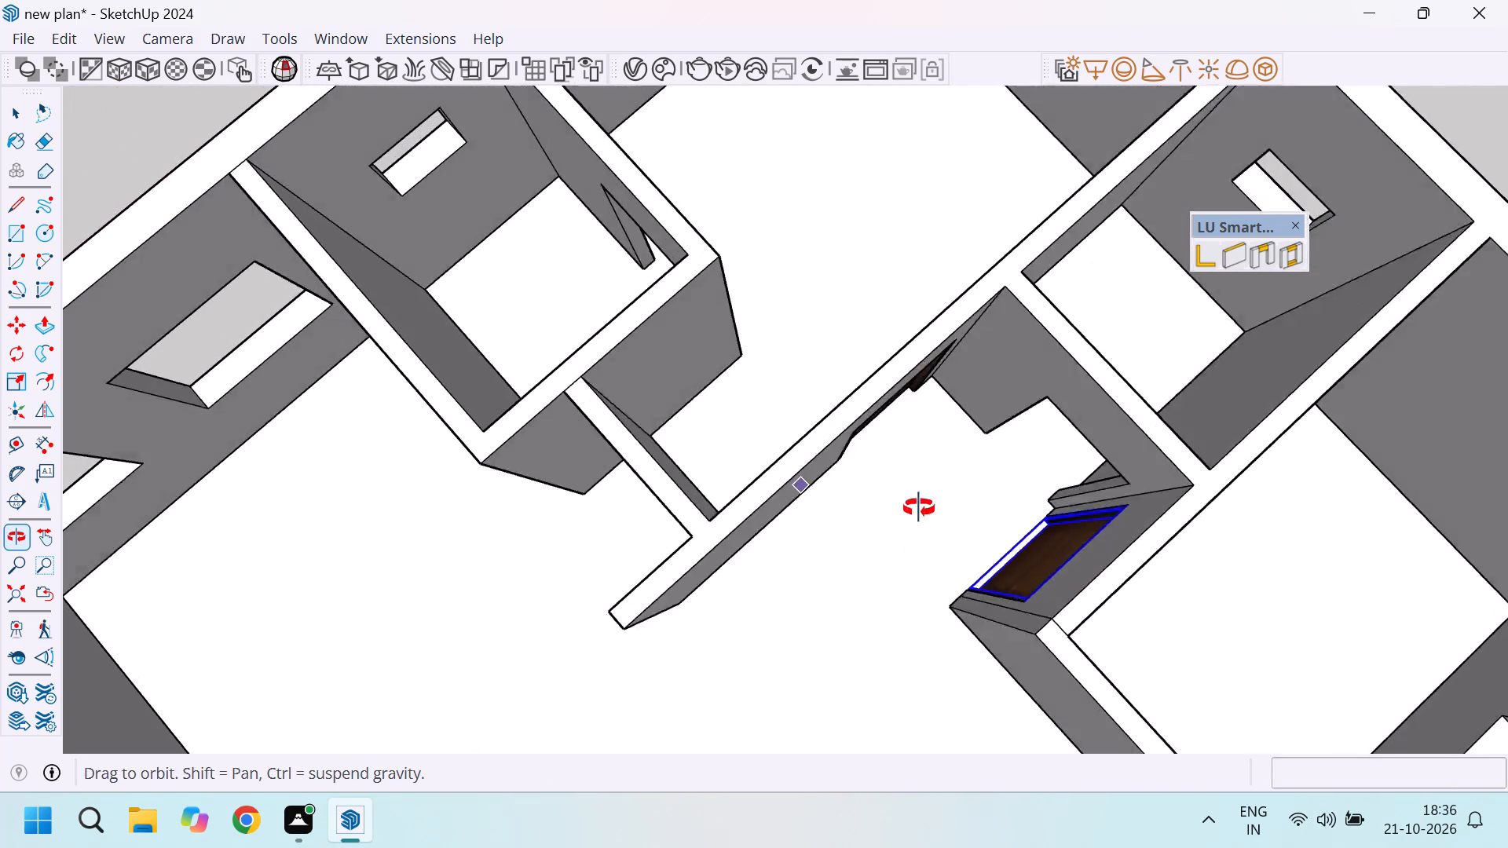
middle_click_drag(919, 508, 769, 591)
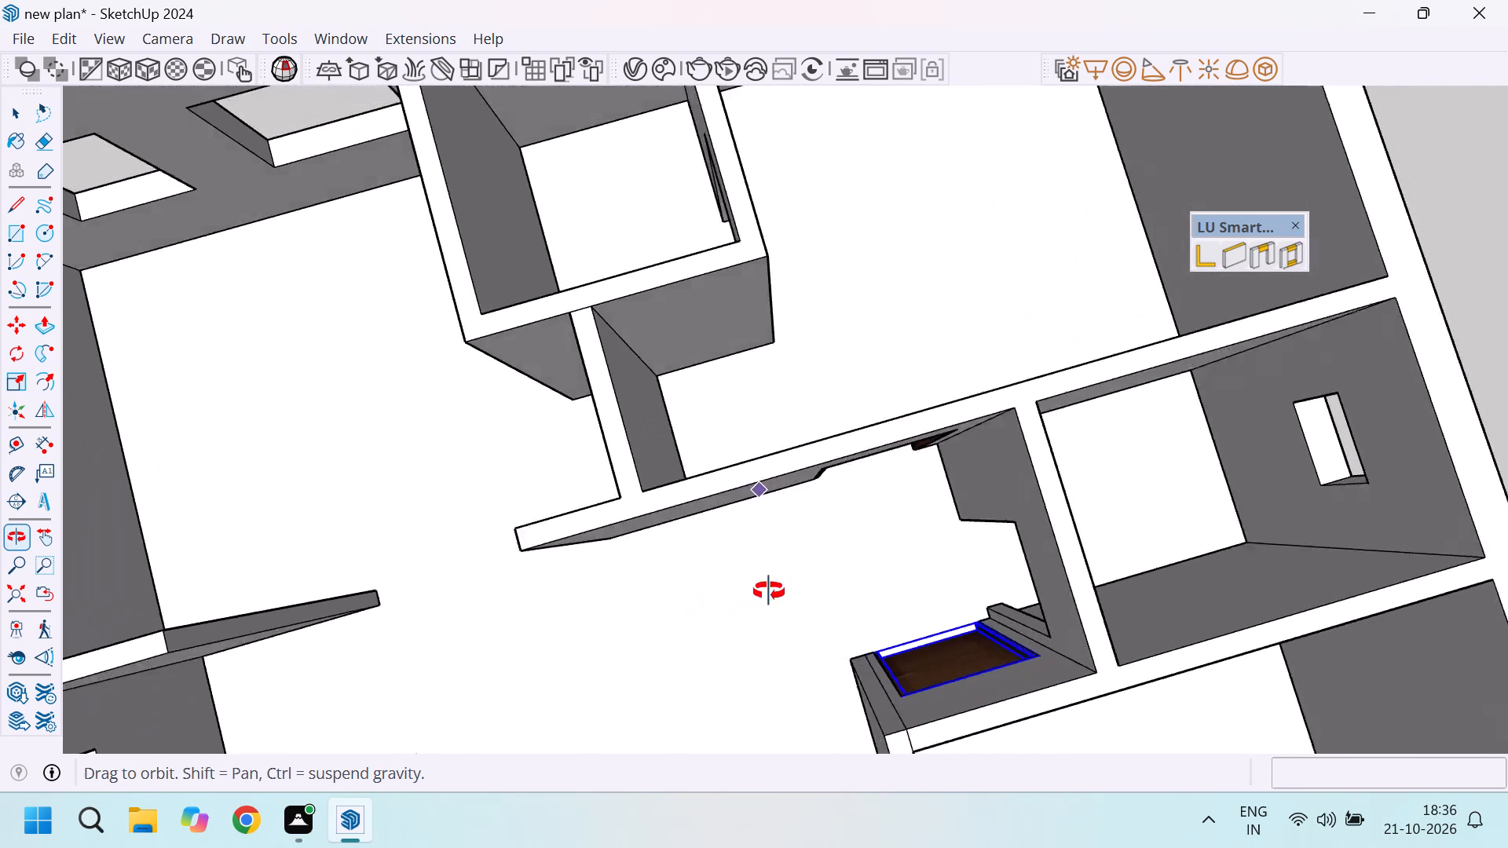
middle_click_drag(769, 591, 735, 455)
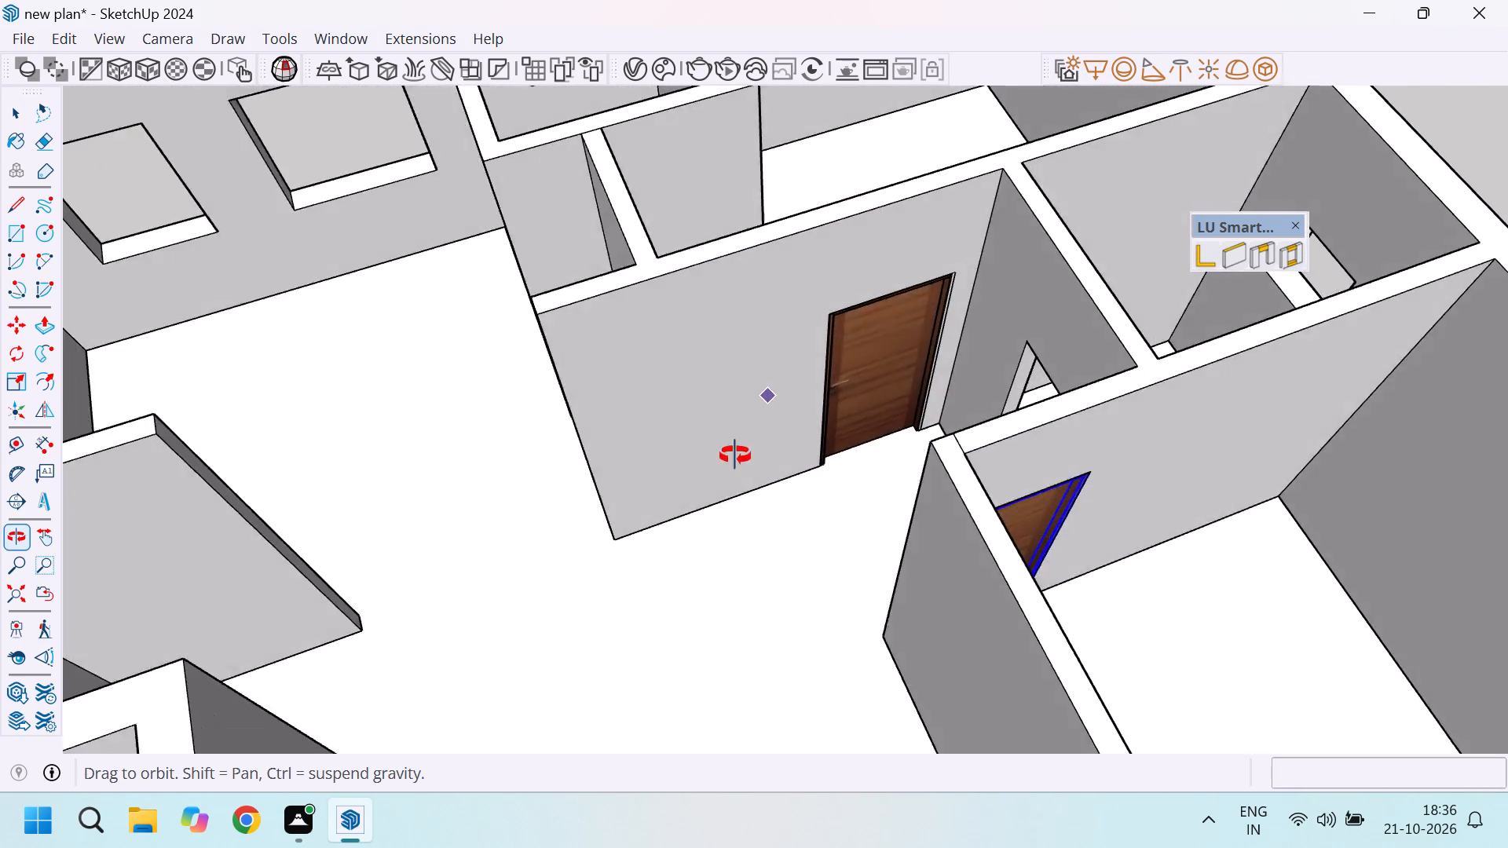
middle_click_drag(735, 455, 1168, 550)
middle_click(1168, 549)
Flip the copied wood door in the nearby room's doorway side to side about its green plane.
scroll(1027, 409, "up", 6)
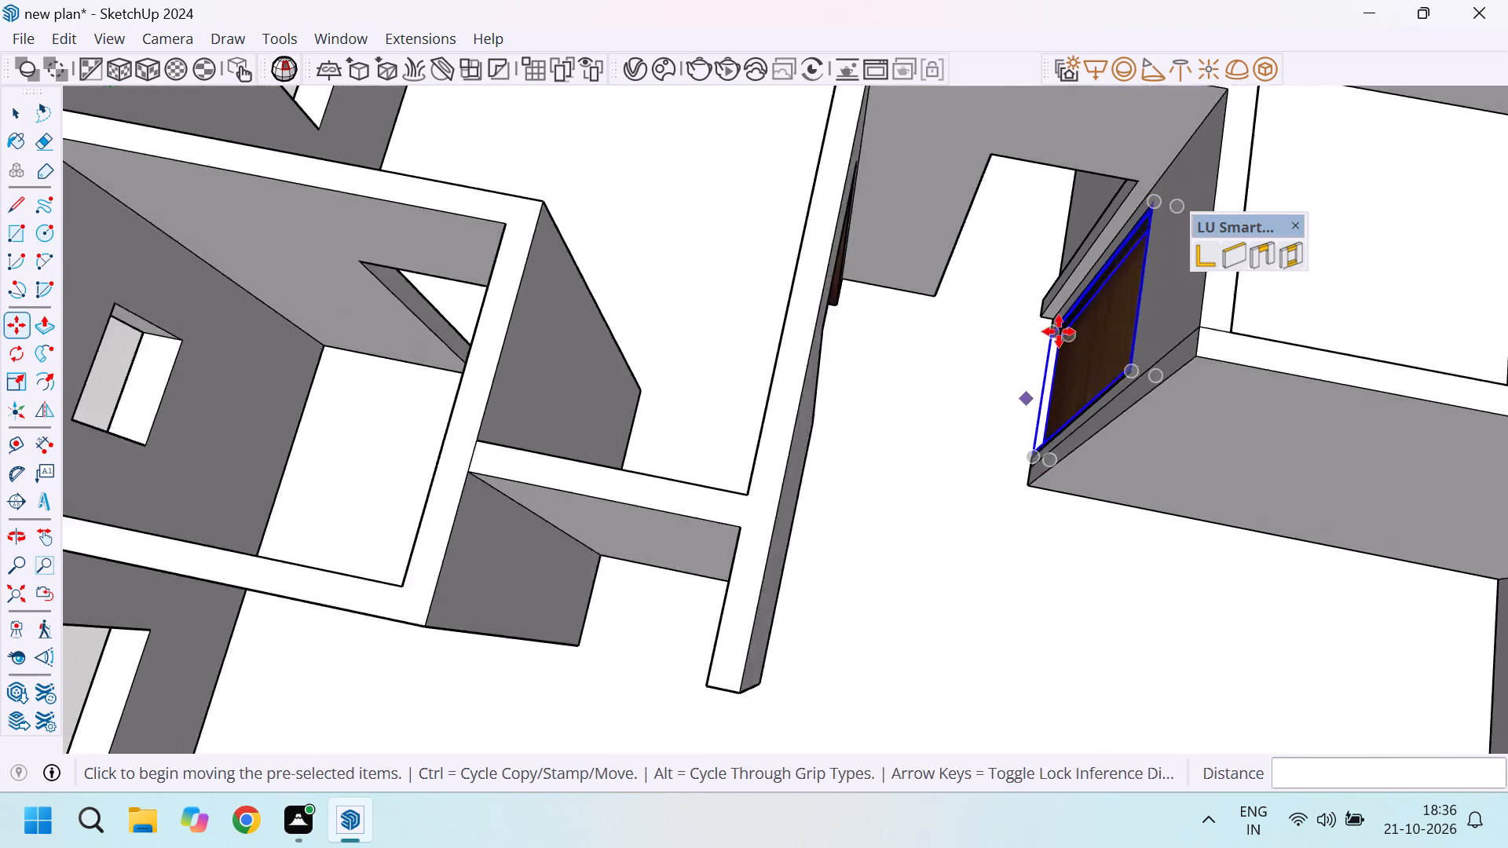
scroll(1059, 331, "up", 5)
middle_click_drag(1108, 518, 1352, 477)
scroll(1152, 359, "up", 7)
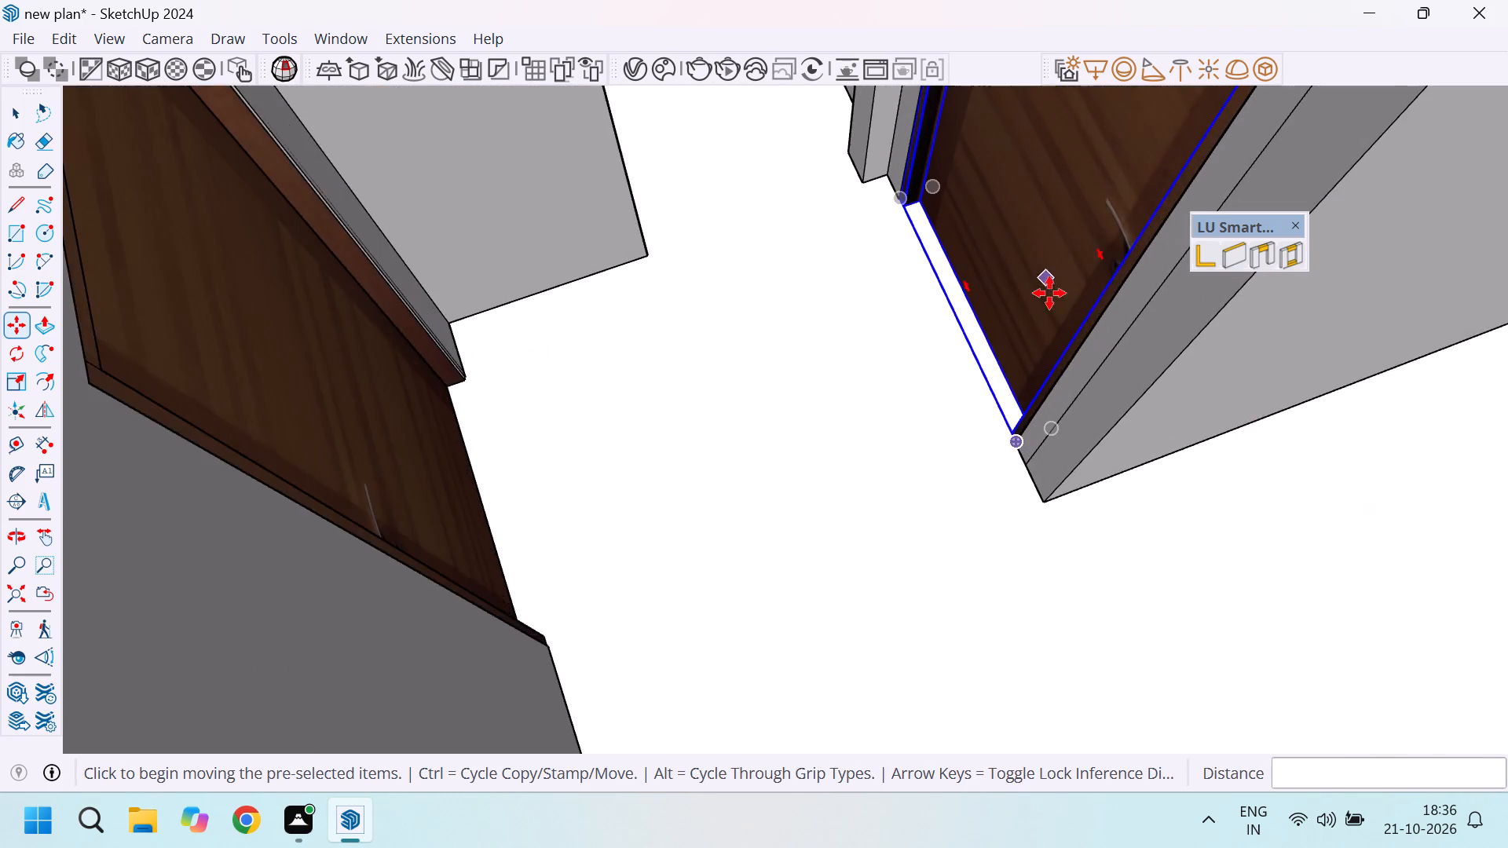
scroll(1049, 293, "up", 3)
scroll(1041, 520, "down", 11)
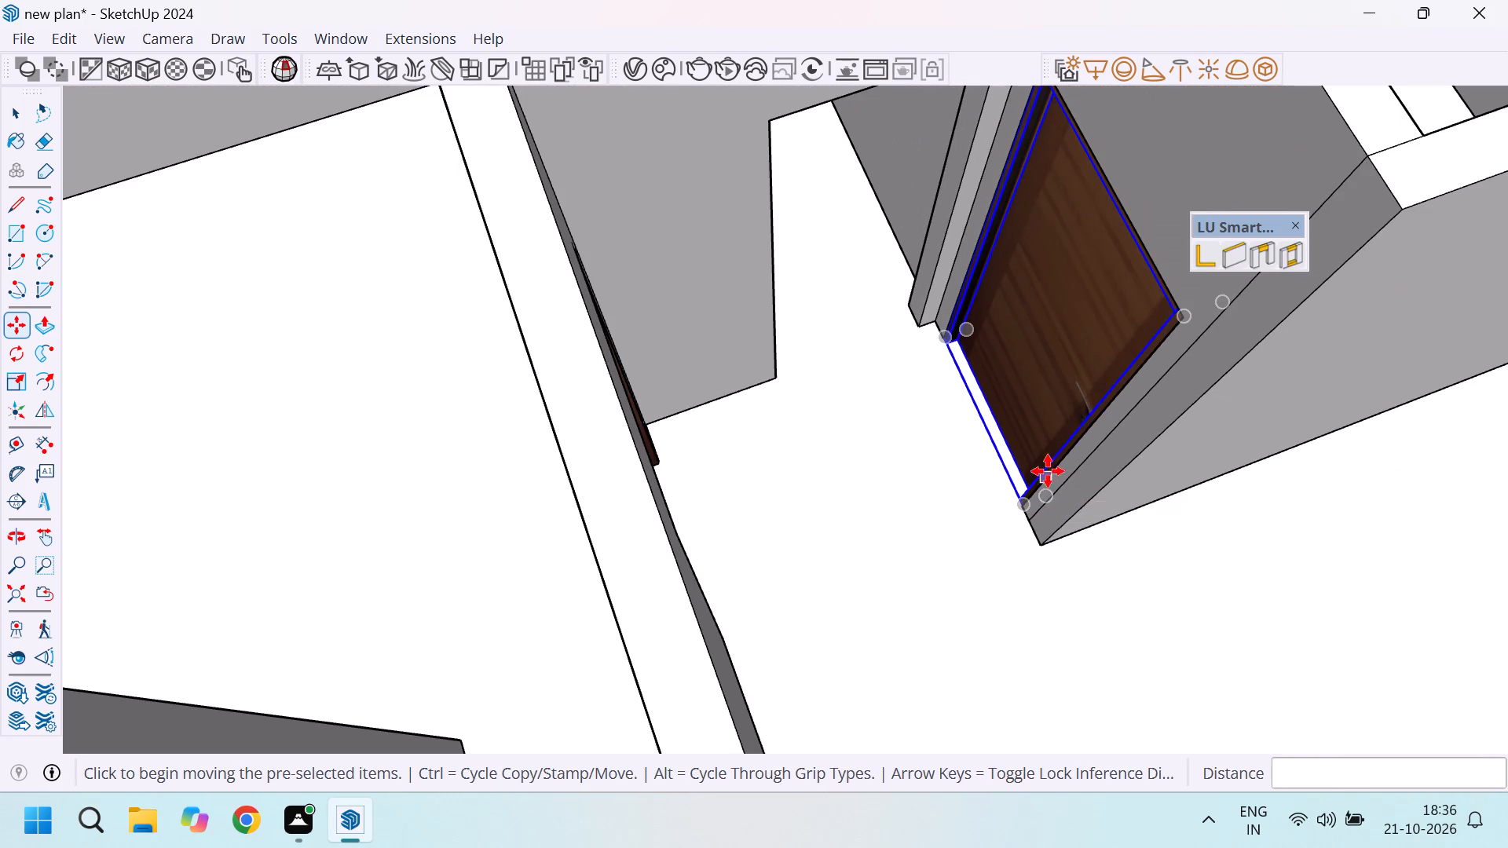
scroll(1055, 462, "up", 3)
scroll(1059, 467, "down", 2)
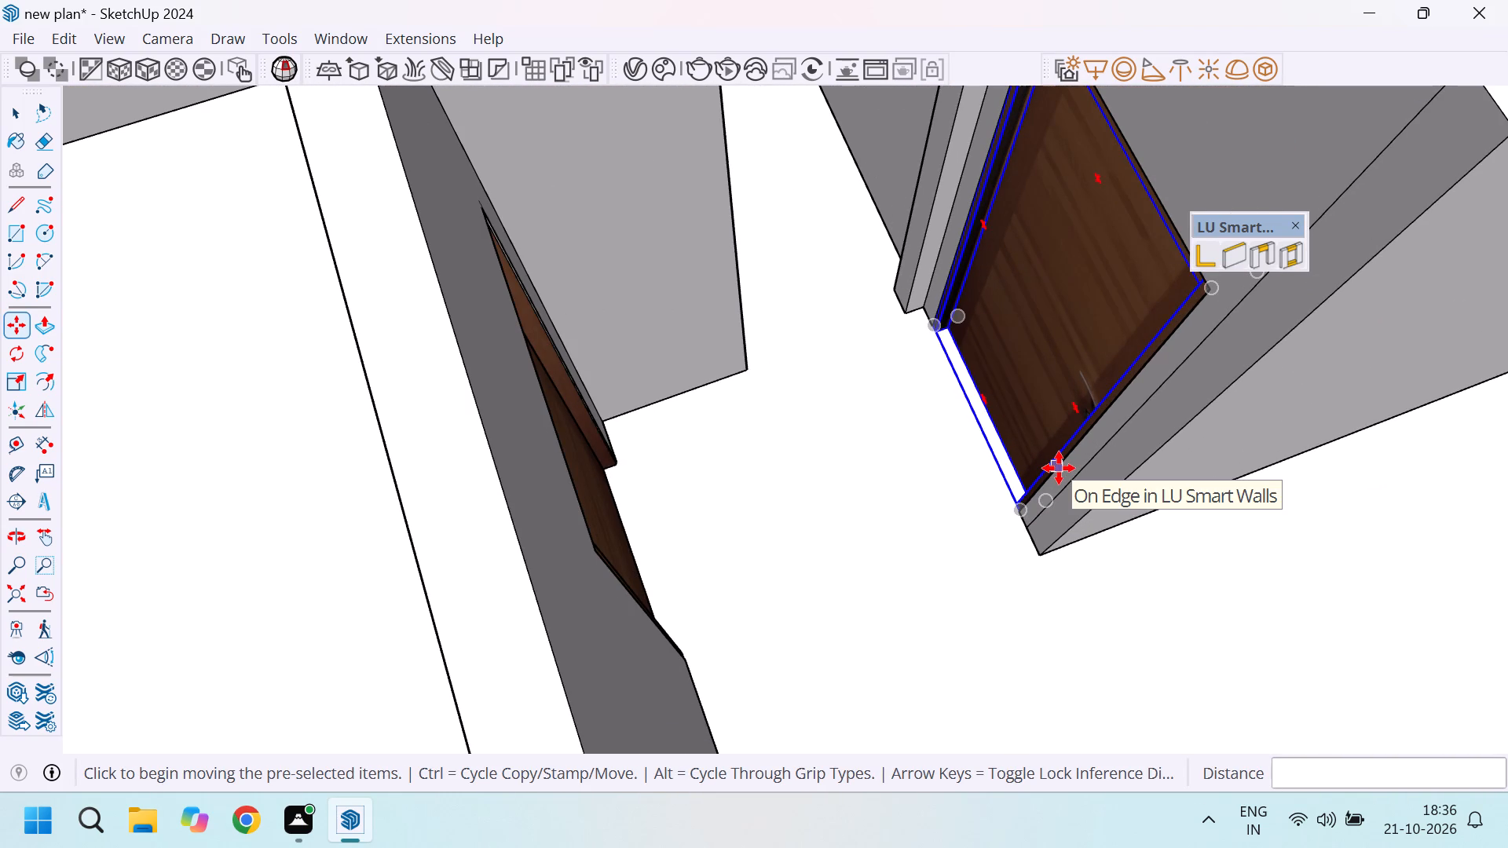
scroll(1062, 433, "down", 4)
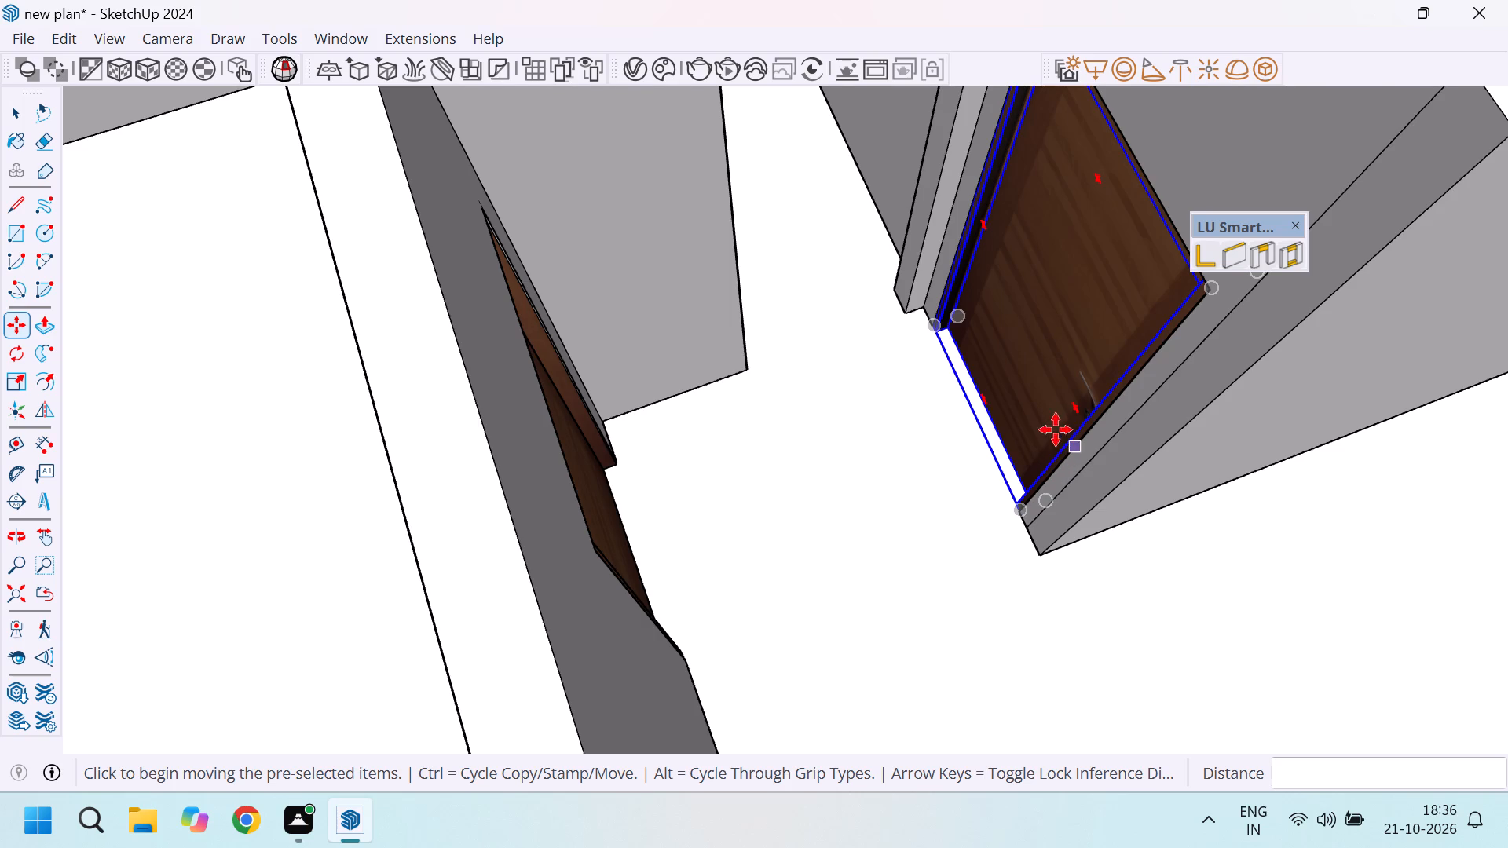
scroll(1080, 386, "up", 8)
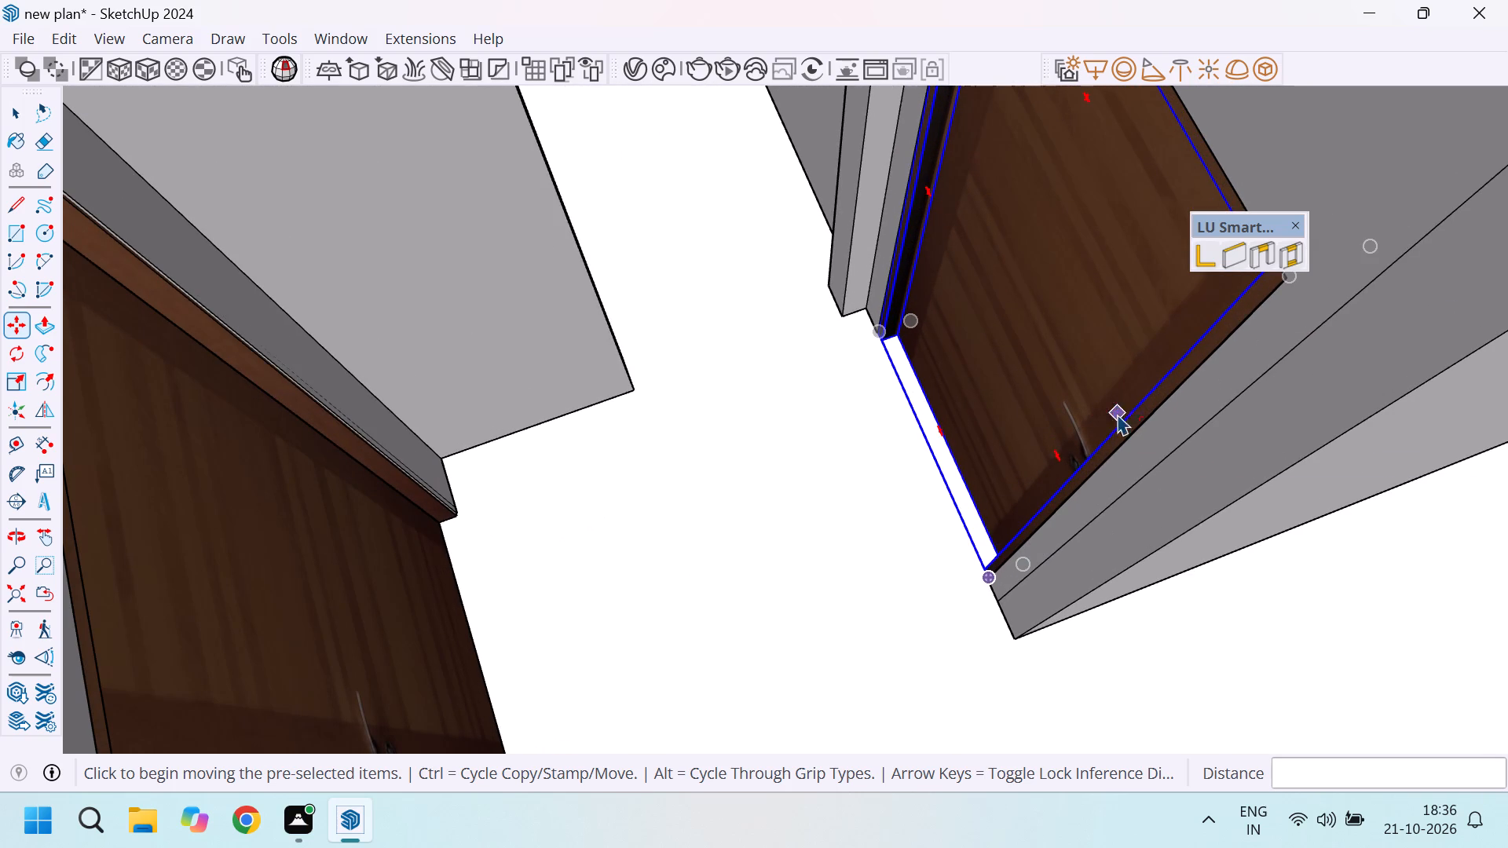
key("f")
scroll(1065, 477, "down", 9)
key("space")
left_click(1070, 411)
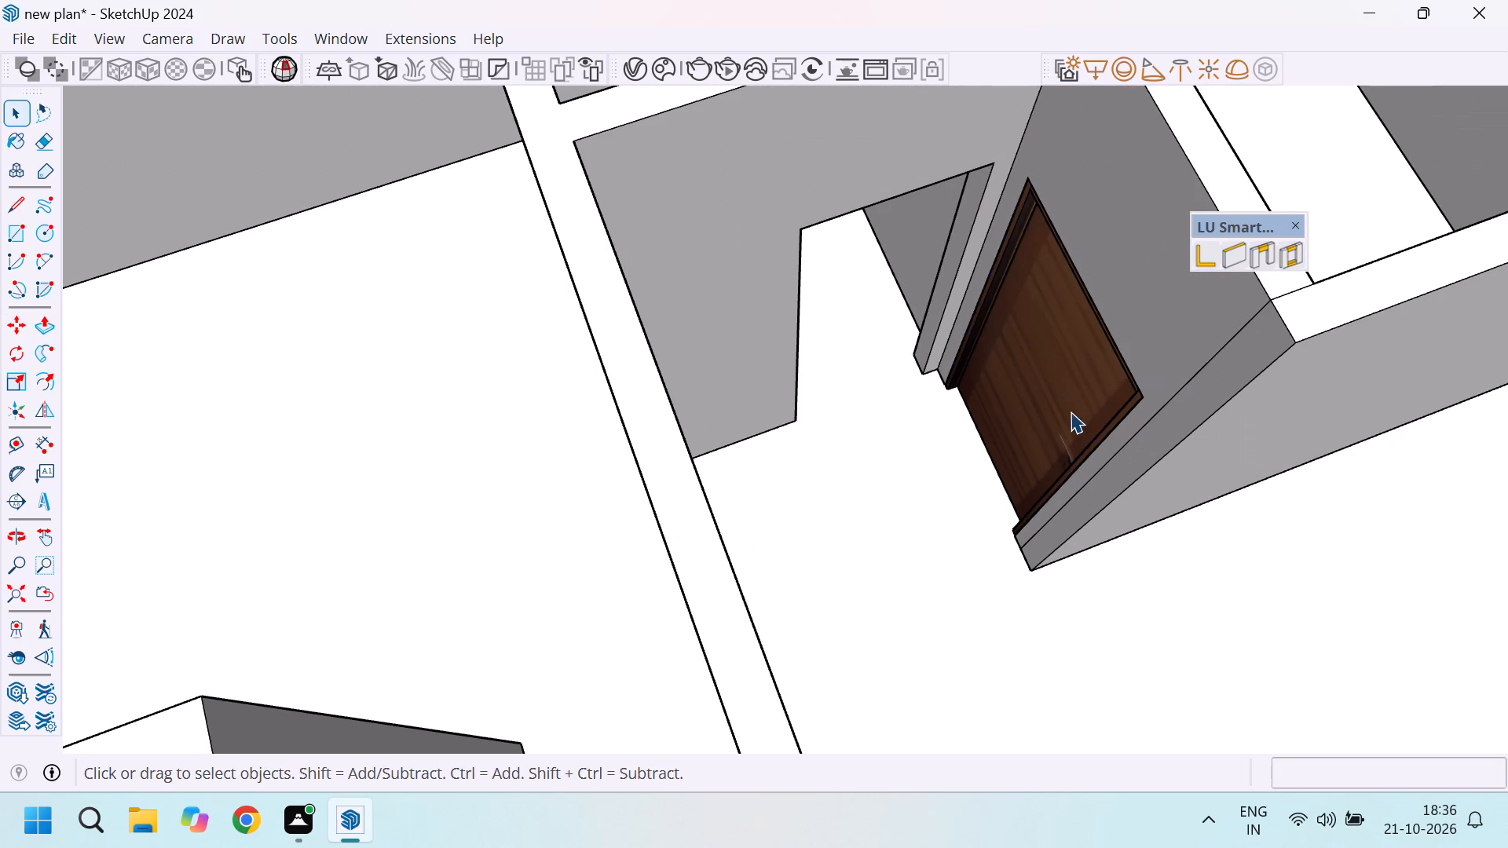
left_click(42, 408)
scroll(1063, 331, "up", 4)
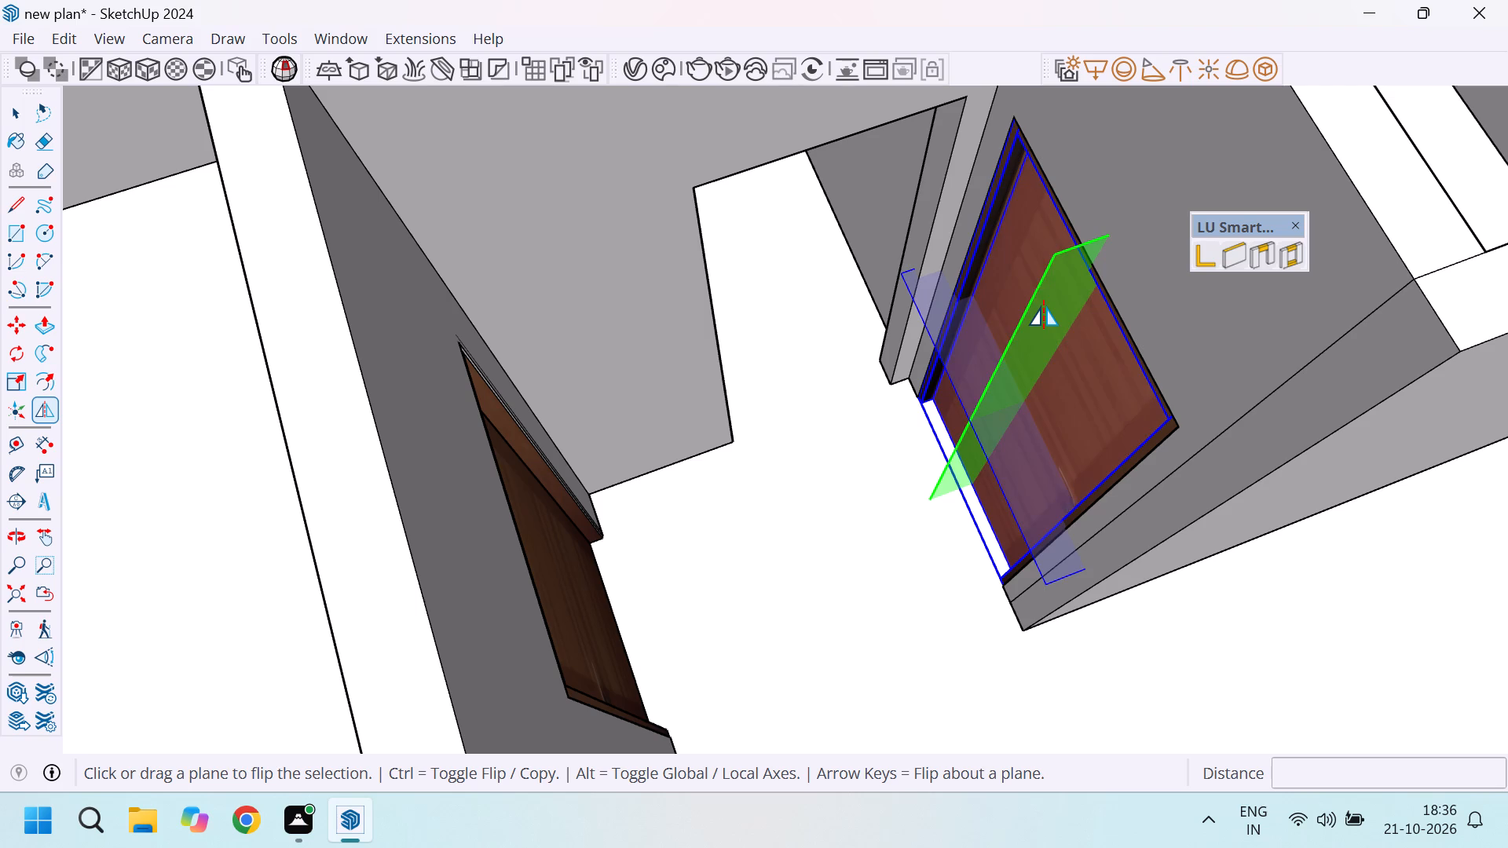
left_click(1044, 306)
key("space")
scroll(901, 479, "down", 5)
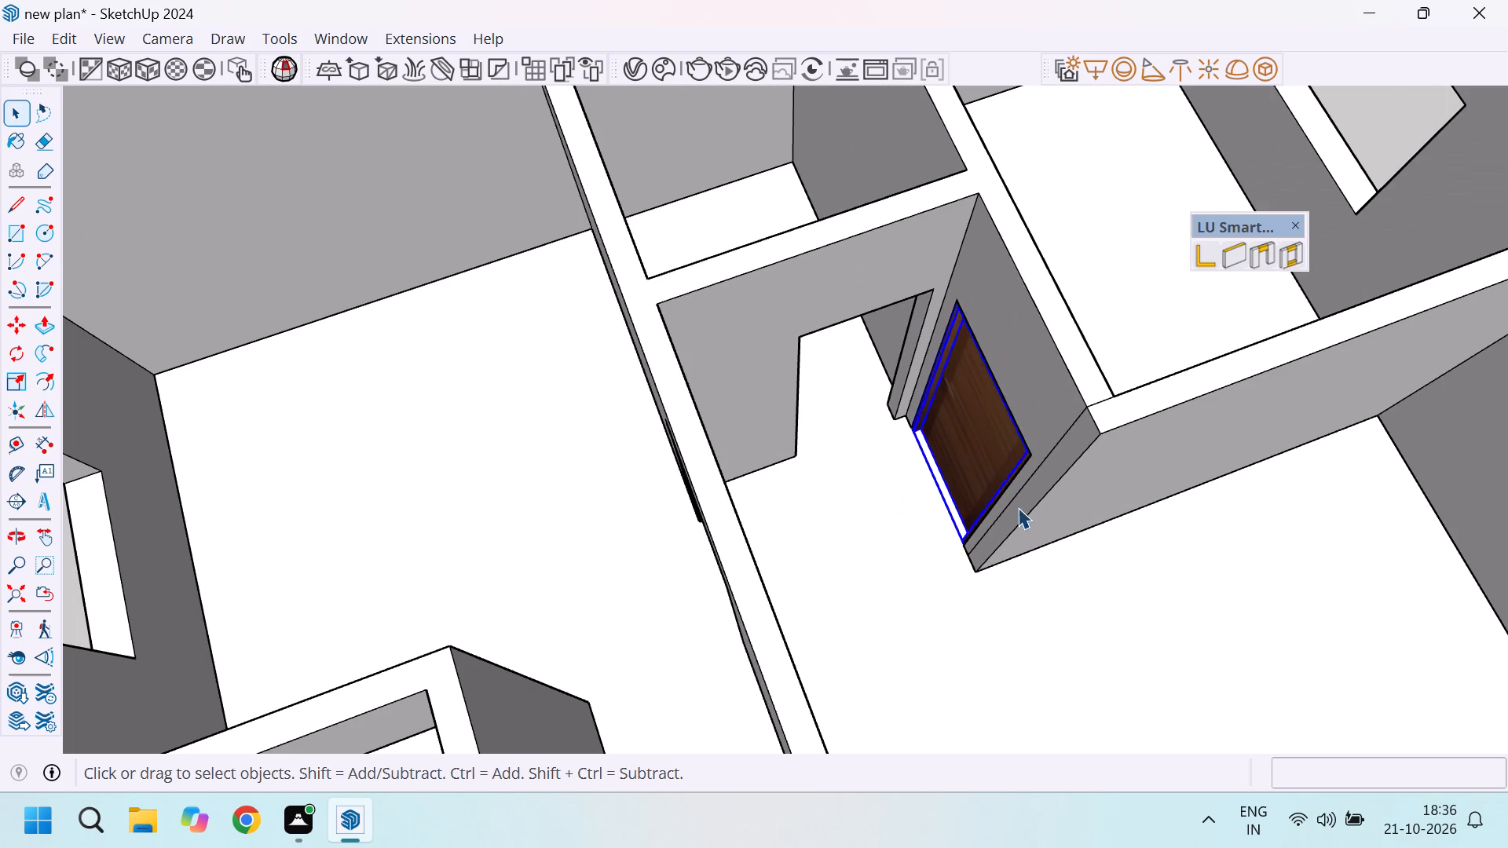
middle_click_drag(986, 504, 897, 494)
left_click(1185, 345)
Flip the wood door in the opposite interior doorway side to side about its green plane.
middle_click_drag(785, 546, 580, 511)
middle_click(576, 505)
scroll(598, 446, "up", 3)
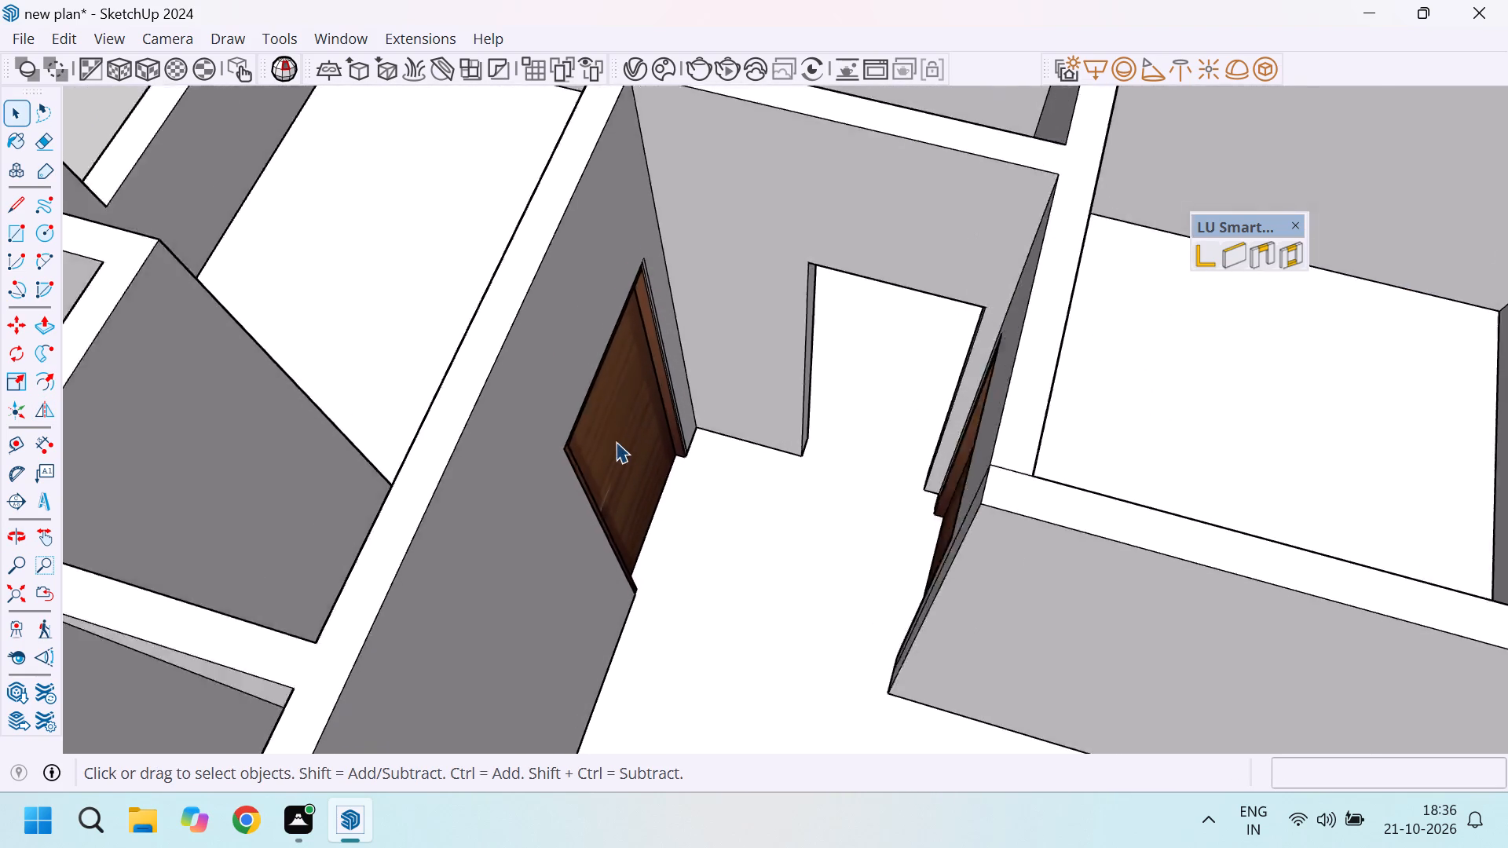
scroll(616, 441, "up", 7)
scroll(694, 557, "down", 3)
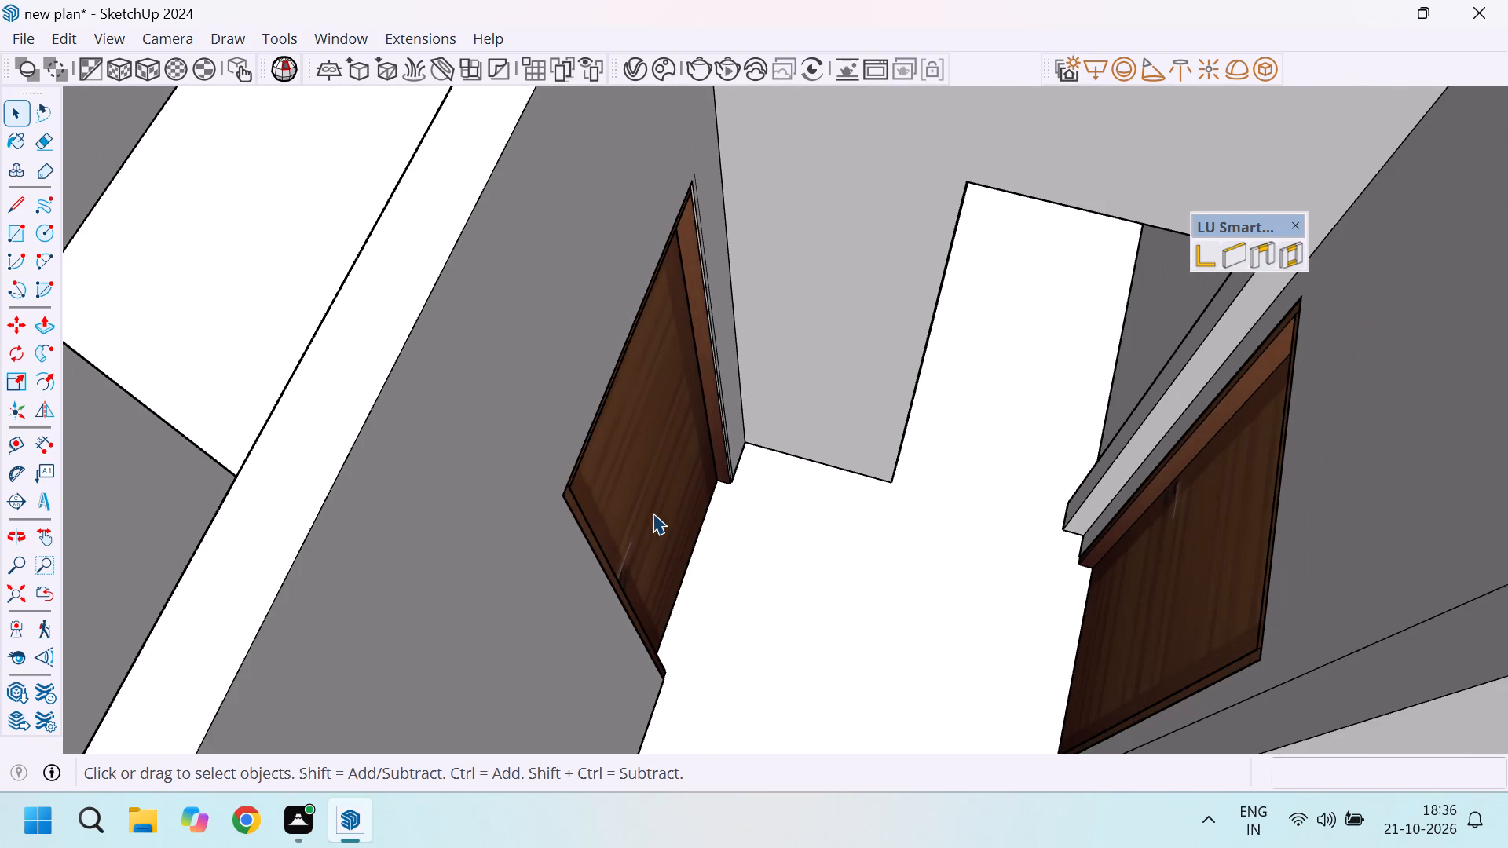
left_click(649, 493)
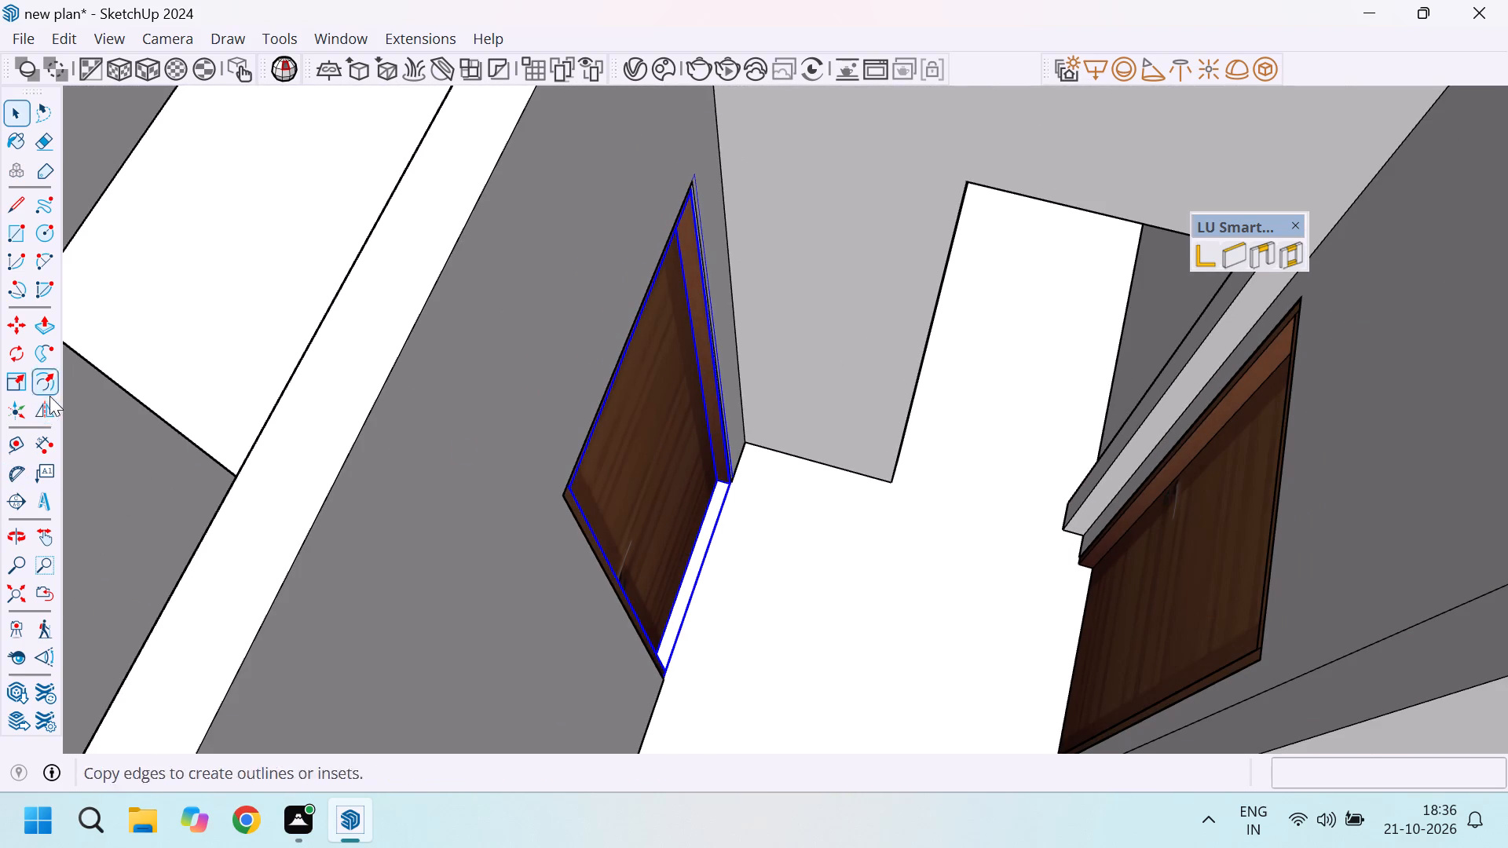
left_click(44, 406)
left_click(681, 373)
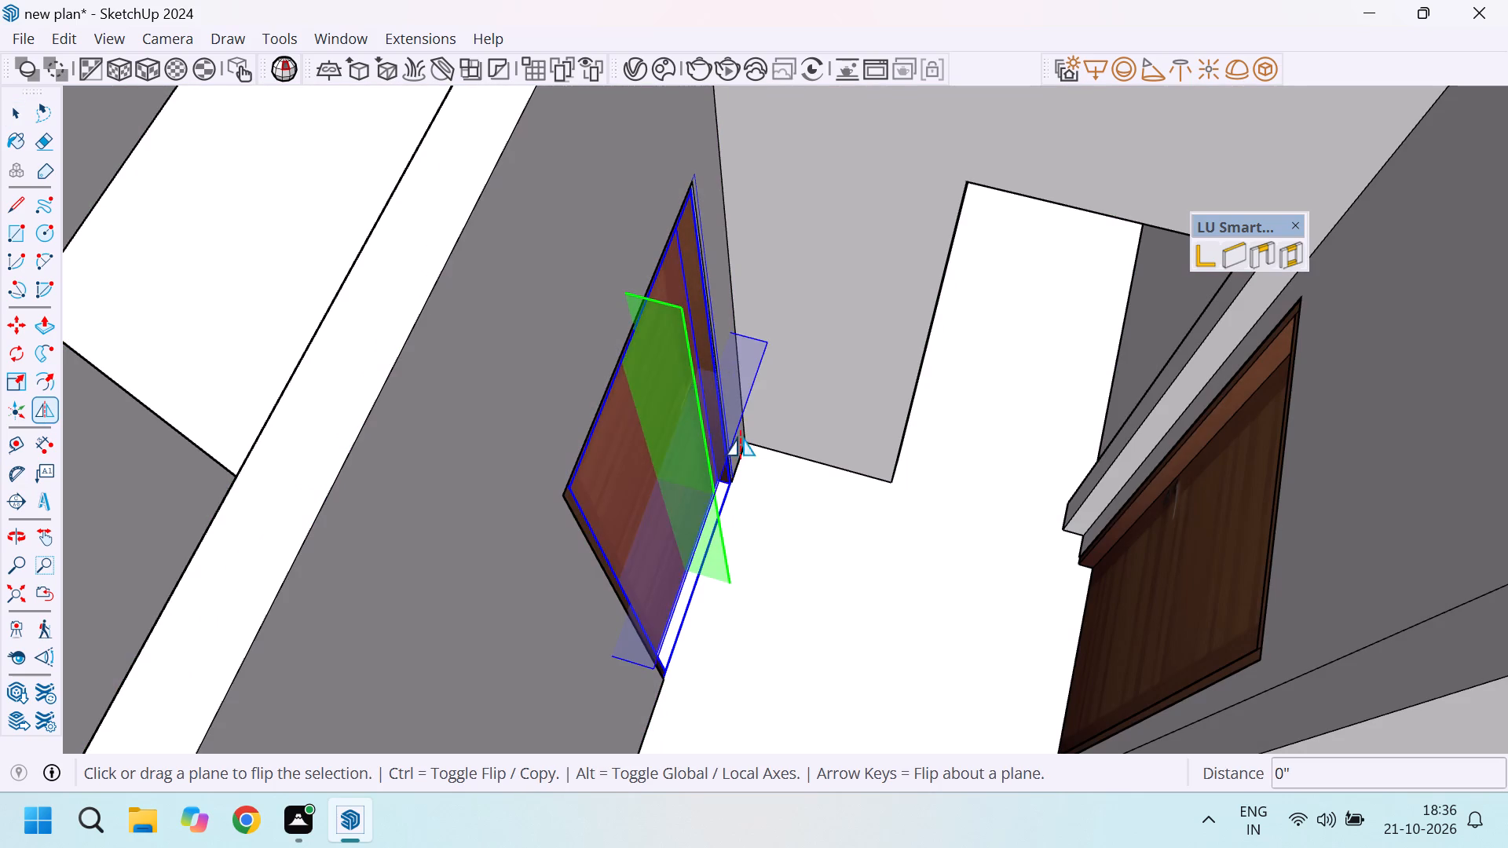
key("space")
middle_click_drag(822, 557, 429, 518)
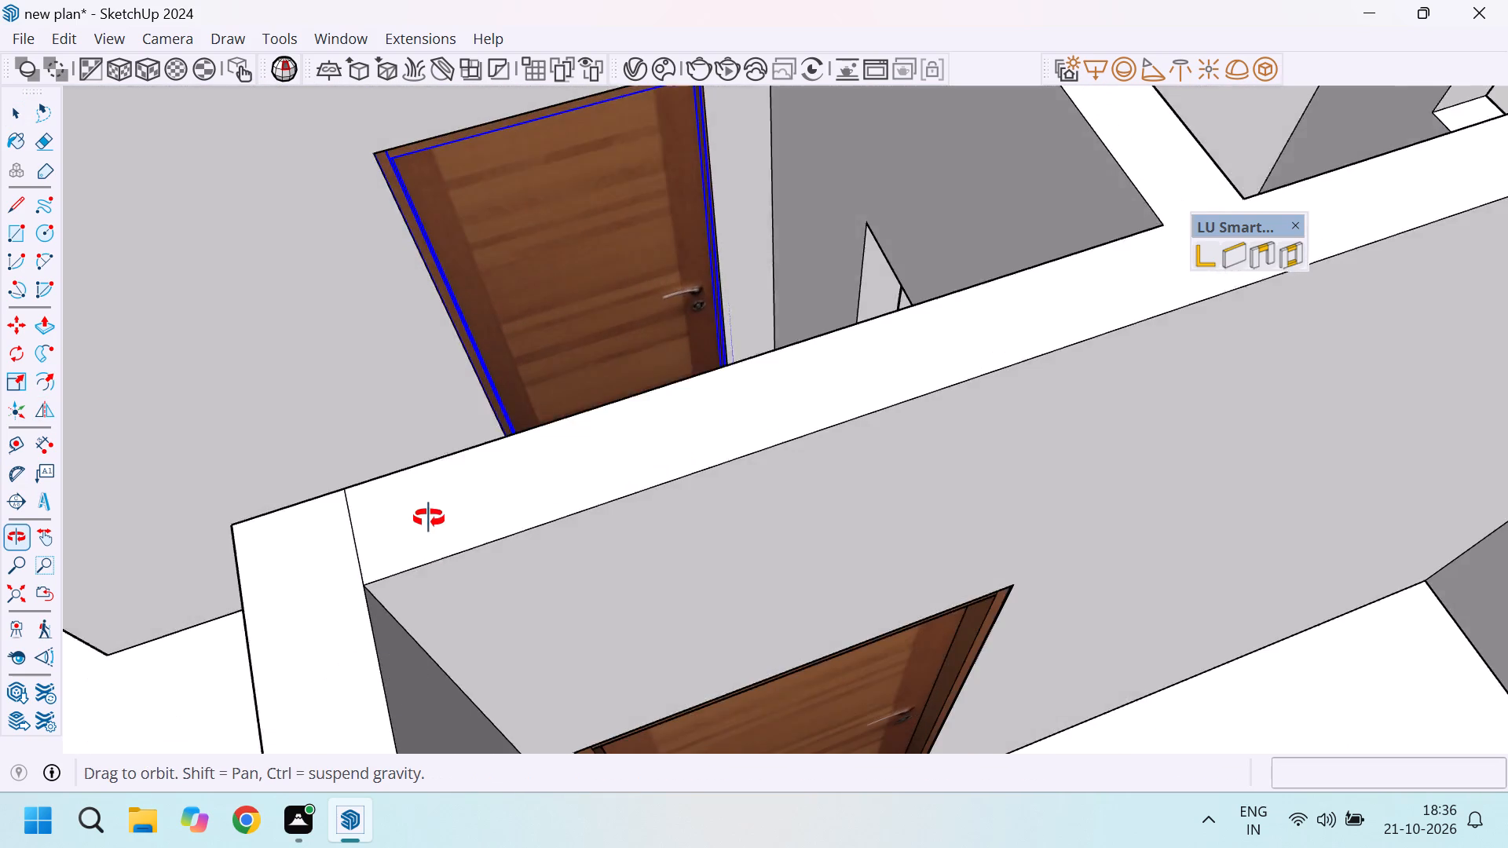
middle_click_drag(429, 518, 743, 512)
scroll(770, 492, "down", 3)
left_click(785, 609)
Look over the house's rooms and inspect the interior doorways that still have no door.
scroll(803, 597, "down", 4)
middle_click_drag(781, 584, 1093, 422)
scroll(945, 406, "down", 12)
middle_click_drag(957, 535, 800, 592)
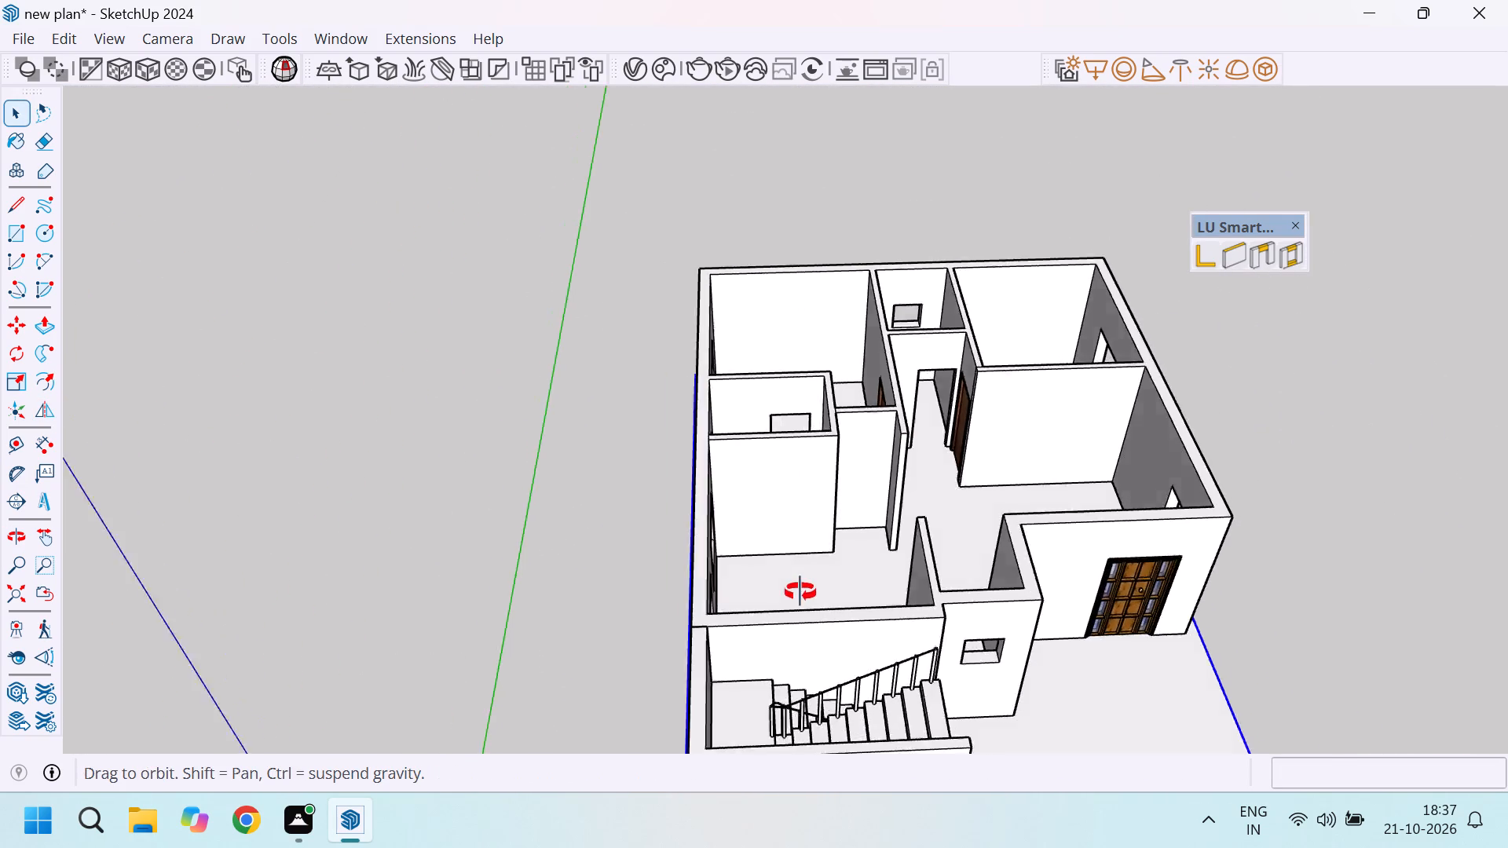
middle_click_drag(800, 592, 595, 630)
scroll(874, 422, "up", 10)
scroll(932, 440, "down", 4)
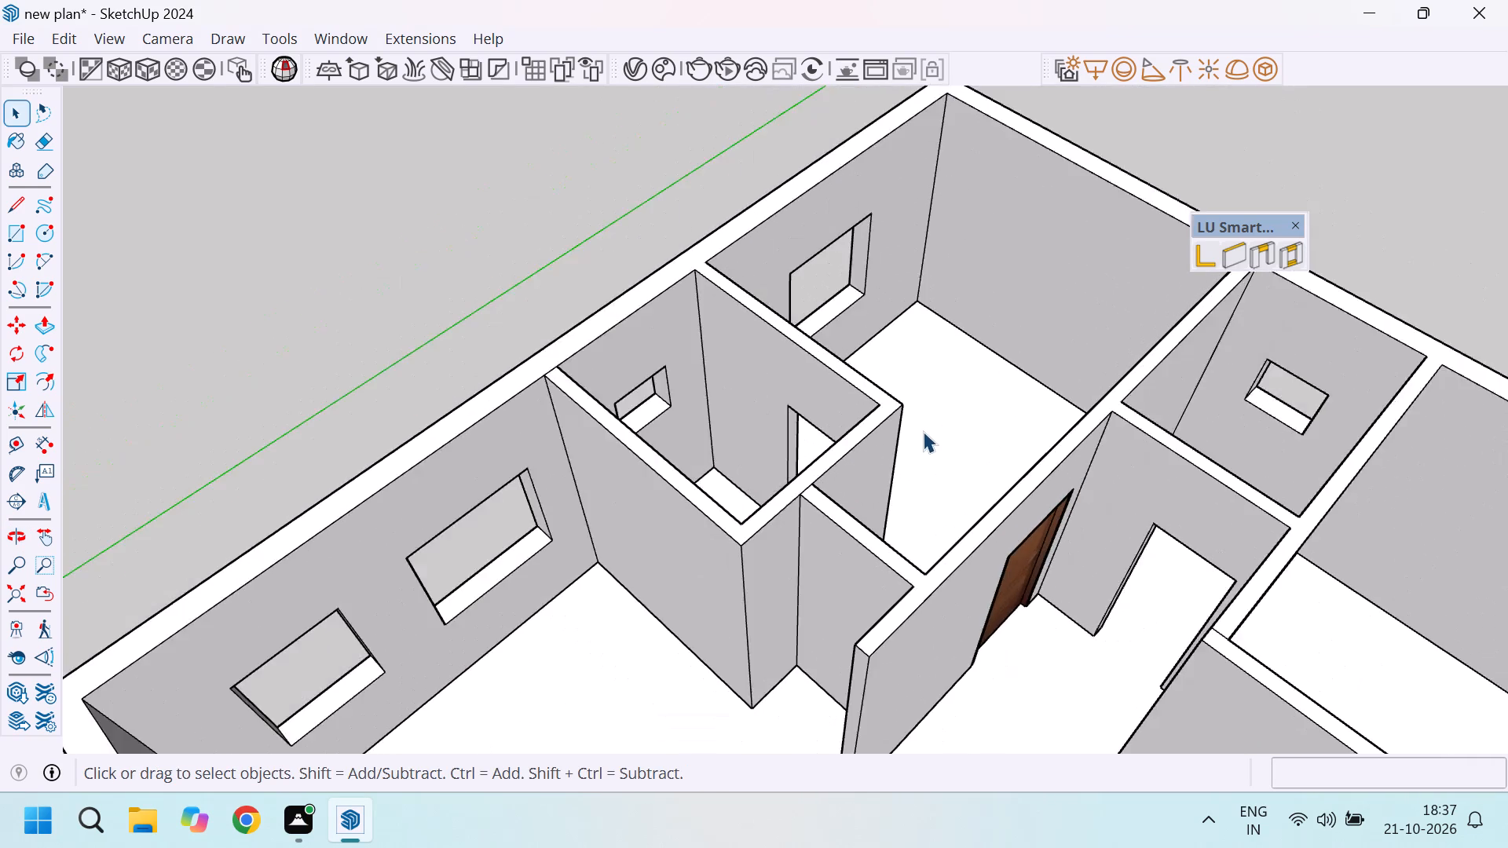
scroll(902, 440, "down", 3)
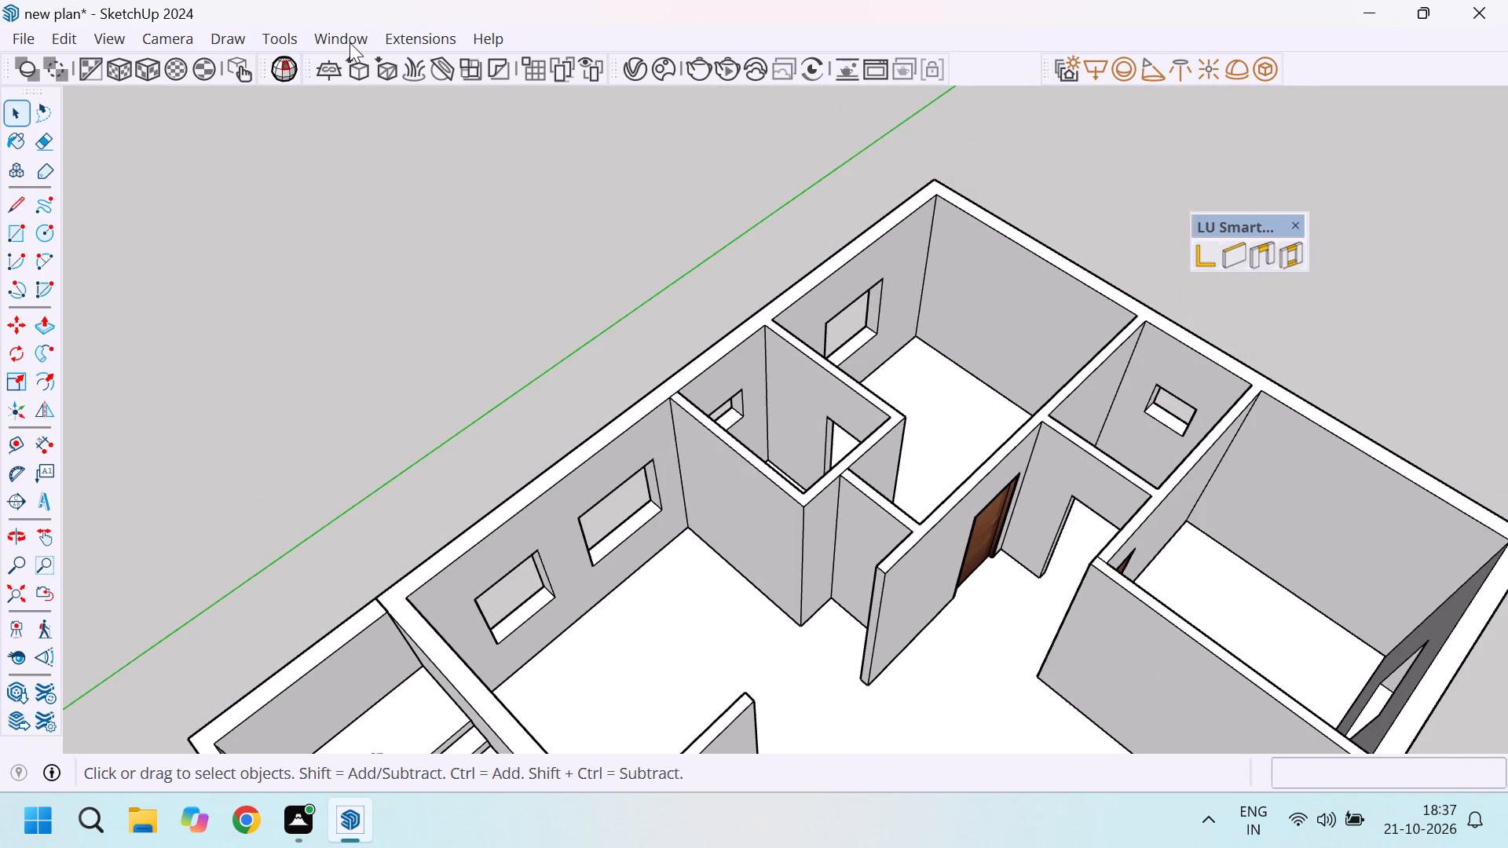
Browse the door models in 3D Warehouse and try to load the Grey Door model.
left_click(350, 42)
left_click(391, 232)
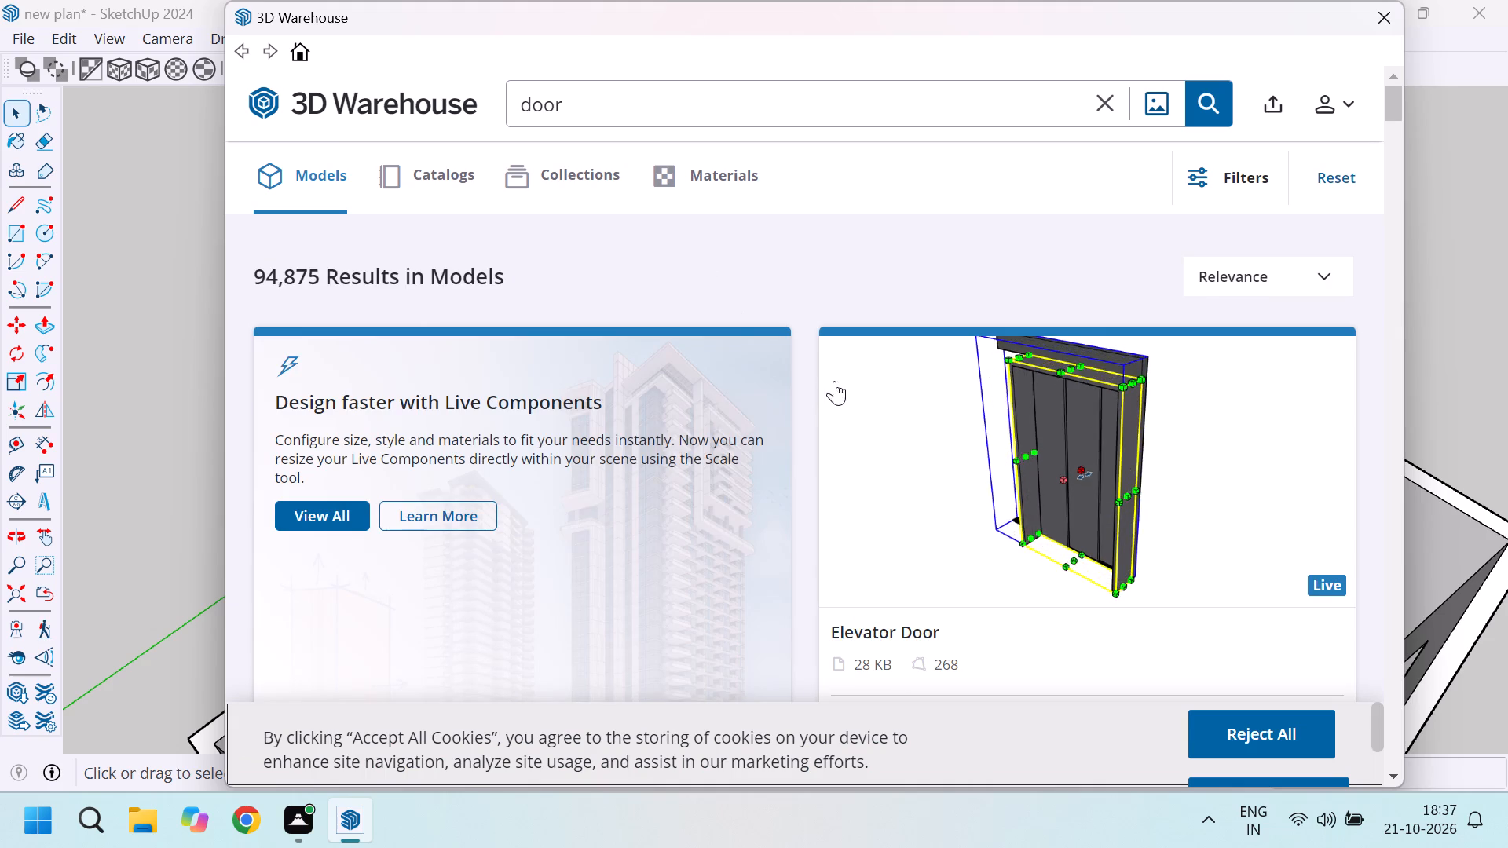
scroll(816, 383, "down", 6)
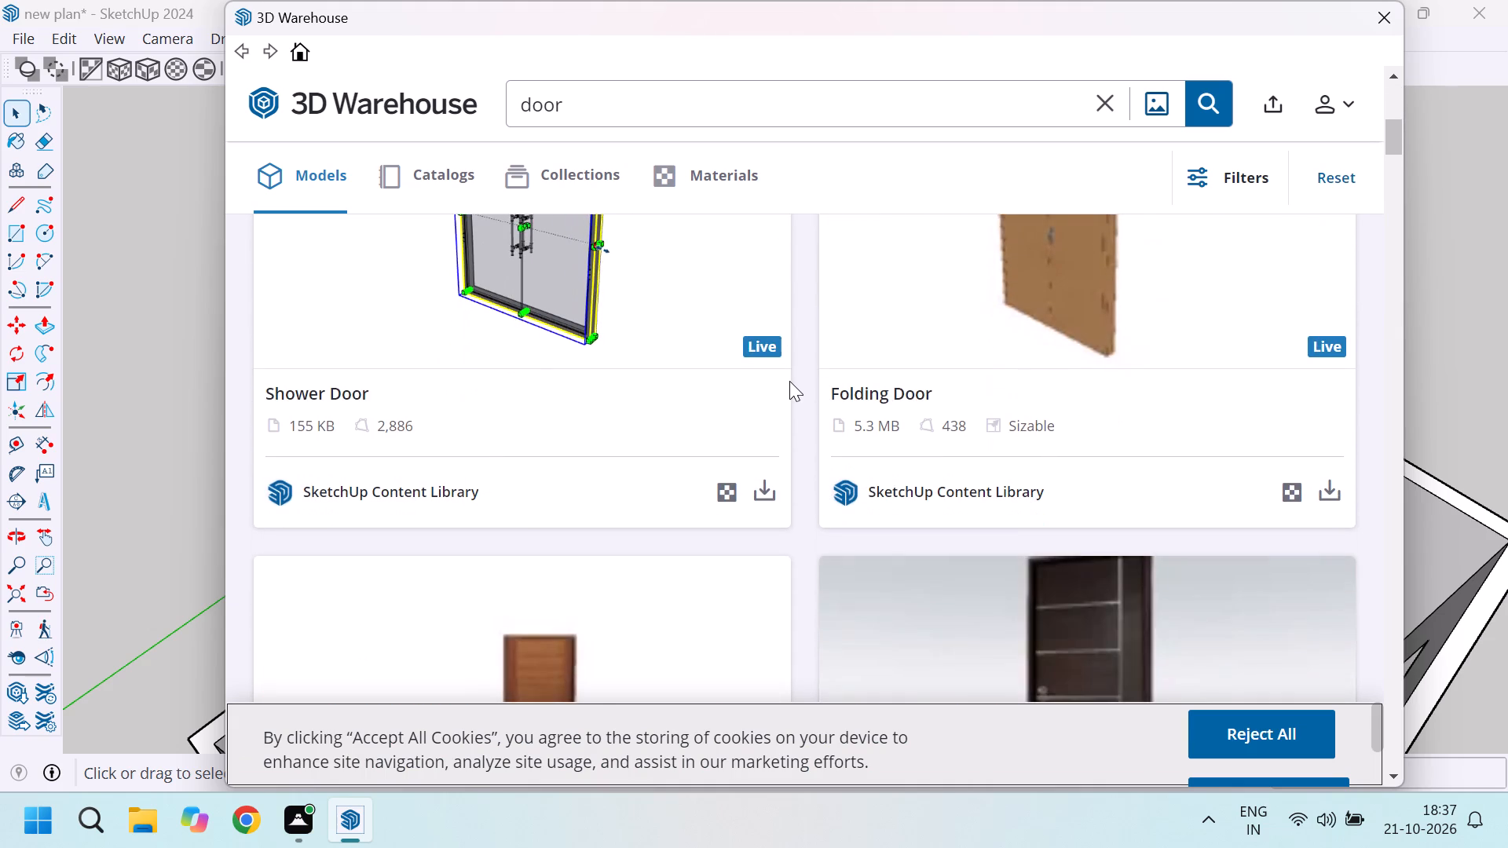
scroll(789, 381, "down", 2)
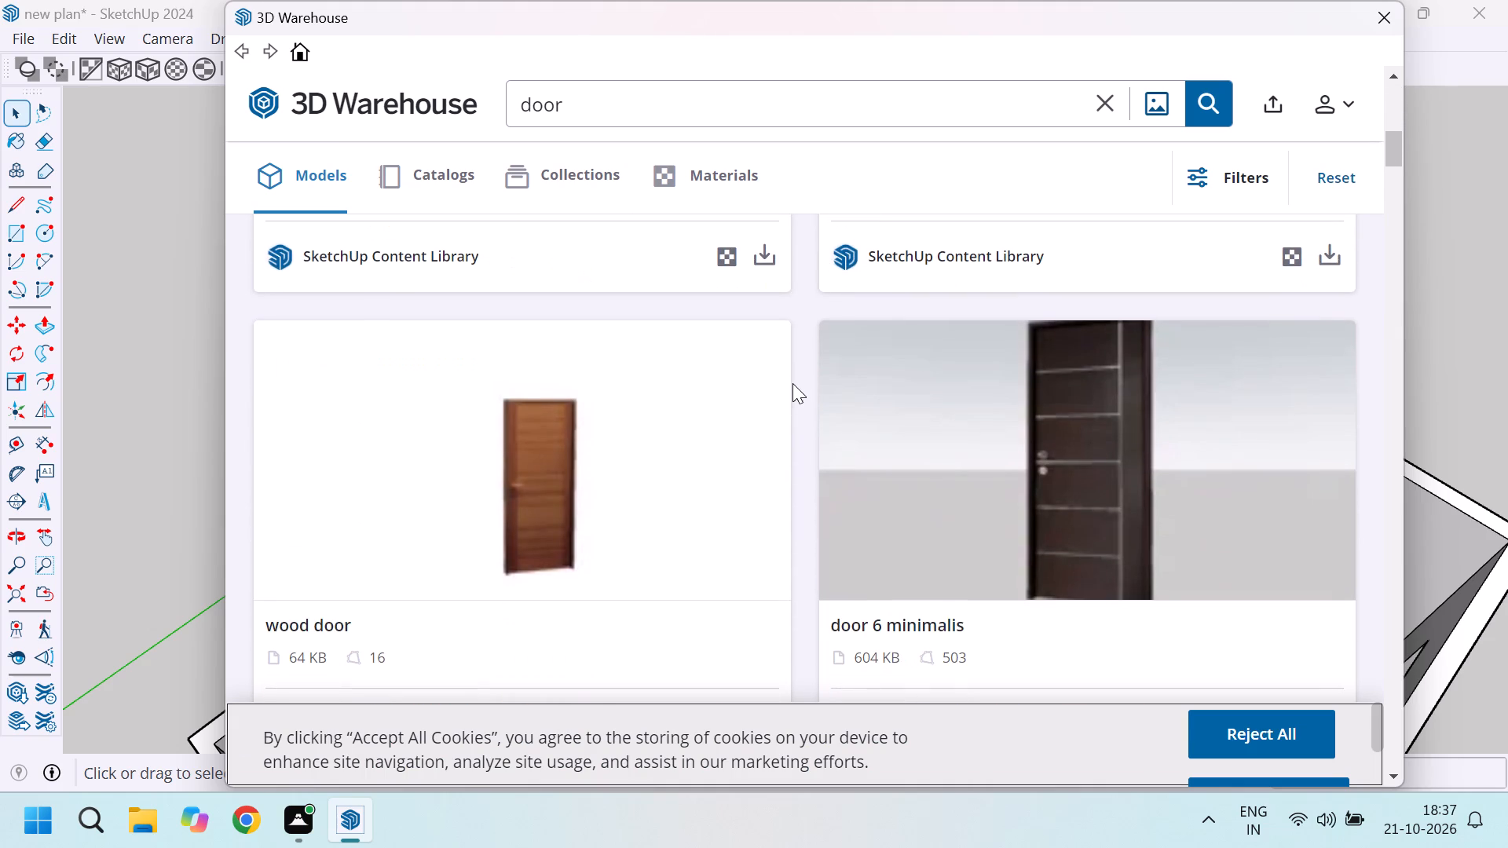
scroll(784, 398, "down", 3)
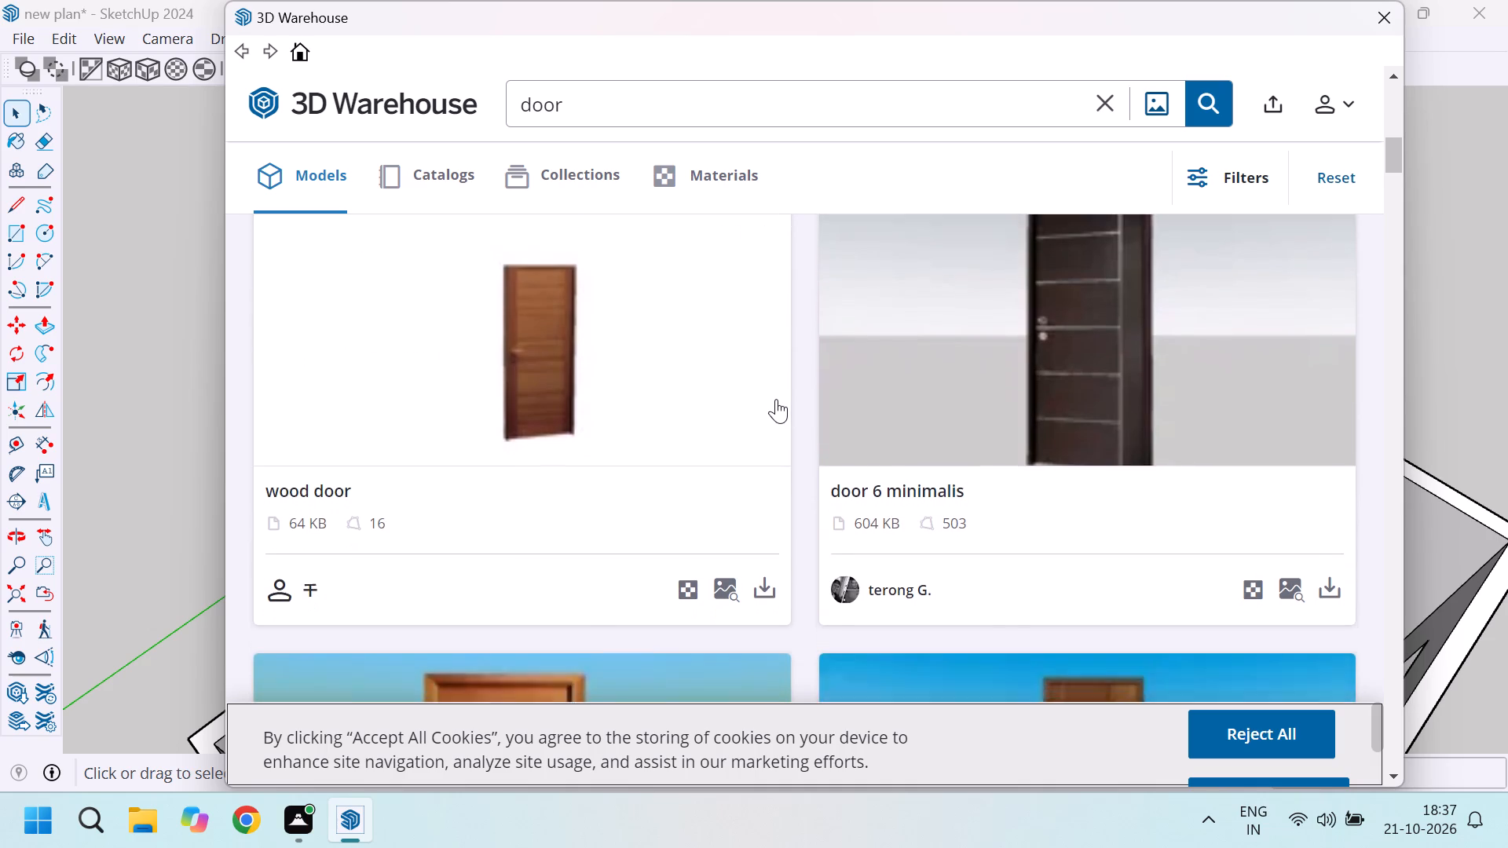
scroll(776, 398, "down", 6)
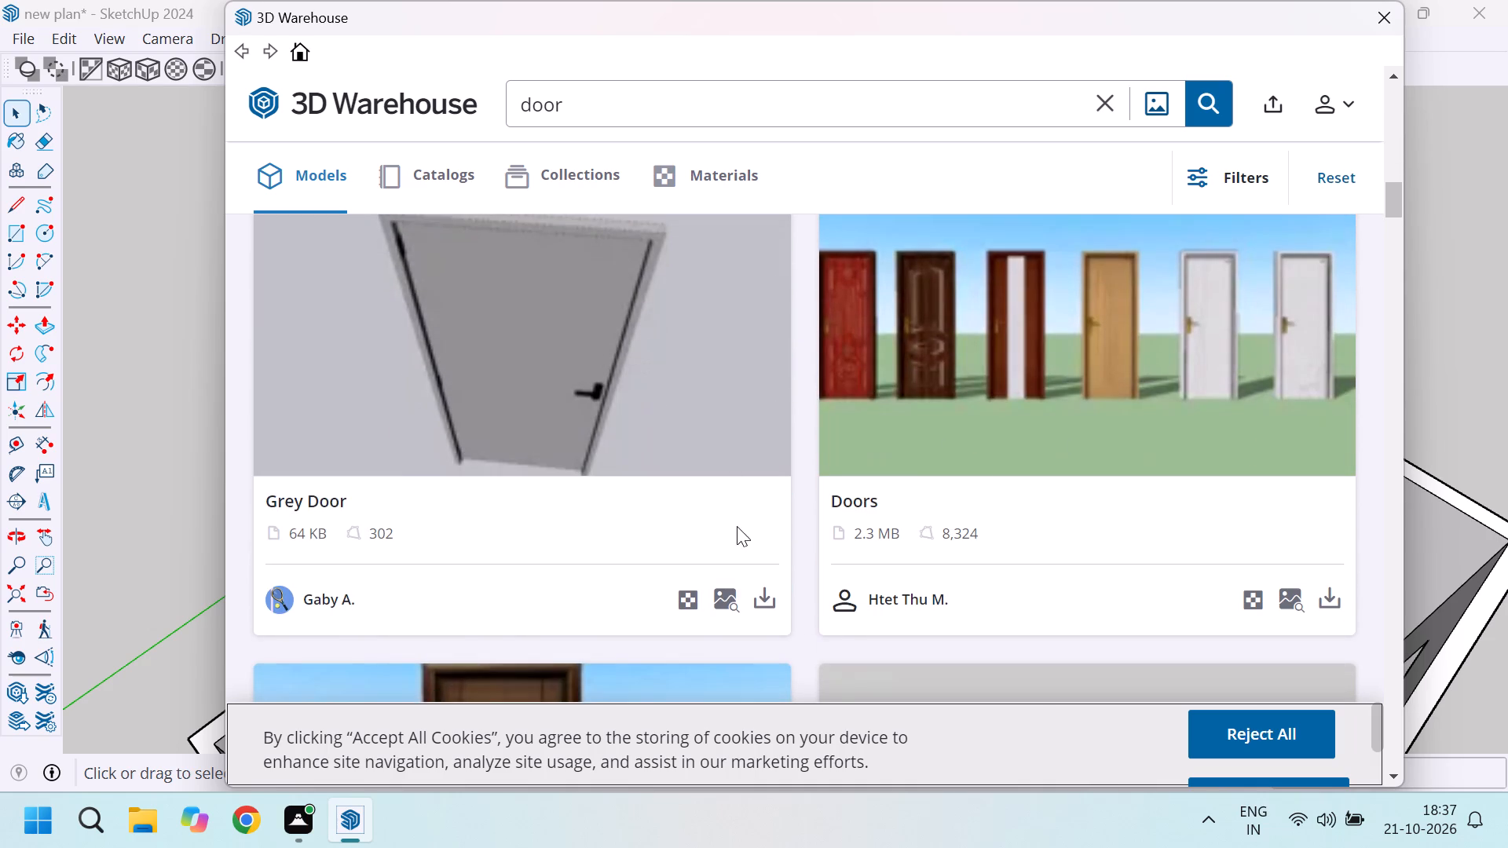
left_click(755, 599)
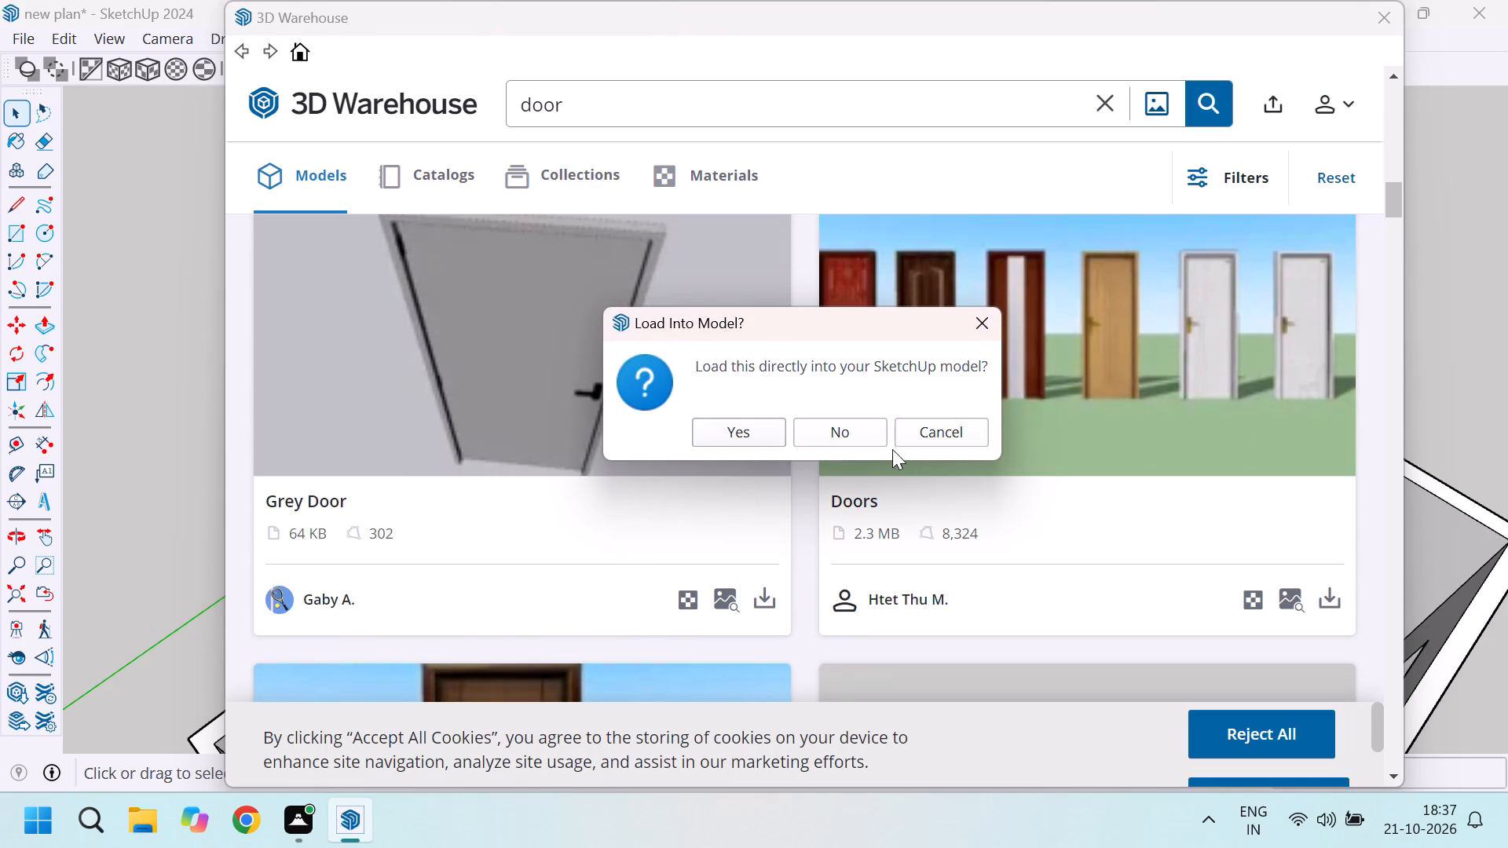
left_click(990, 328)
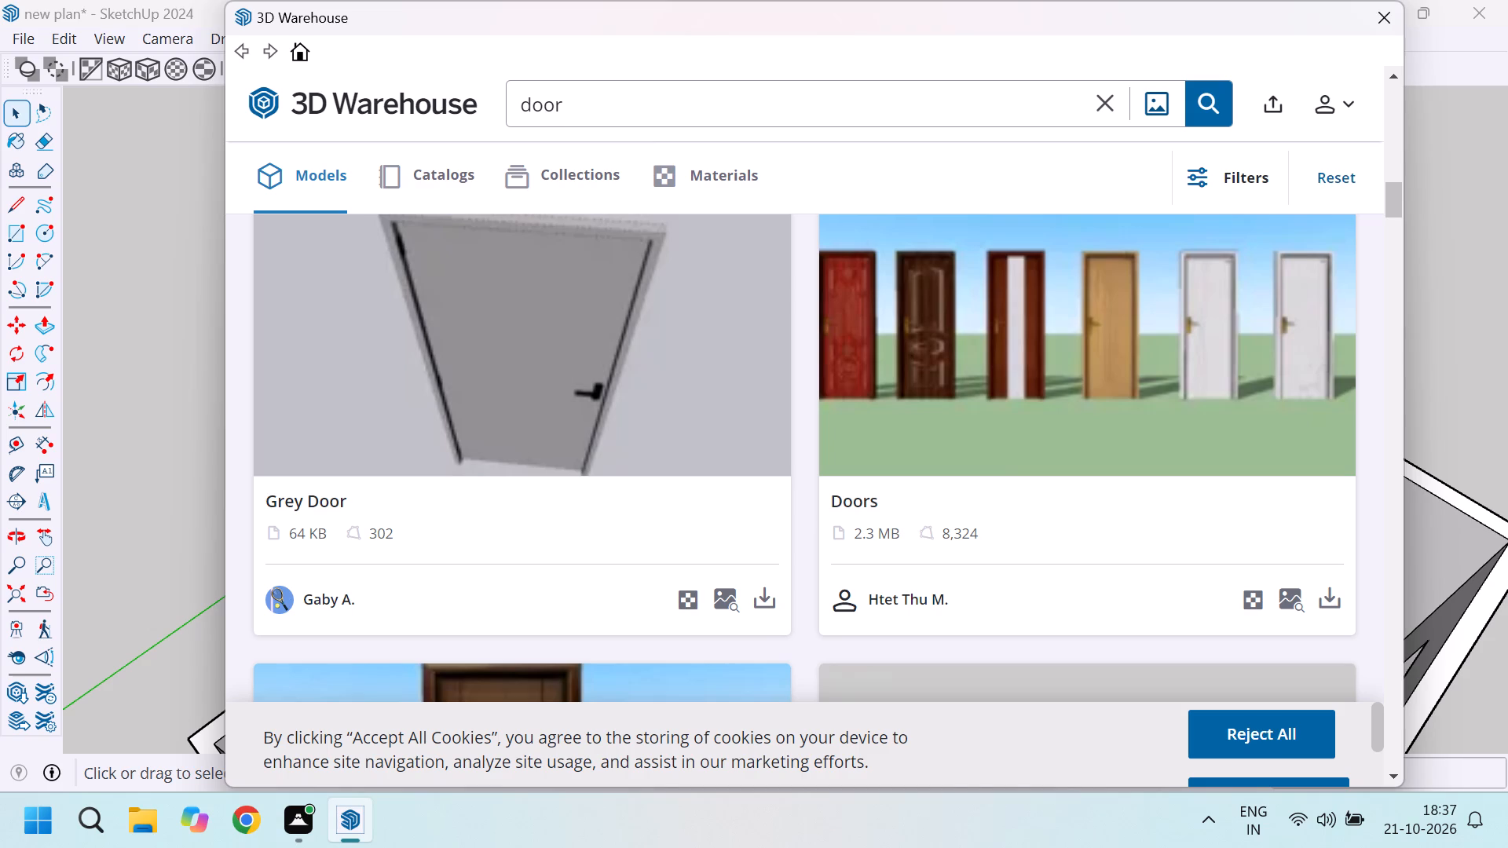
Search 3D Warehouse for "bathroomdoor".
left_click(525, 103)
key("b")
type("athroom")
key("Return")
Look through the "bathroomdoor" search results for a door model that suits the bathroom doorways.
scroll(591, 386, "up", 9)
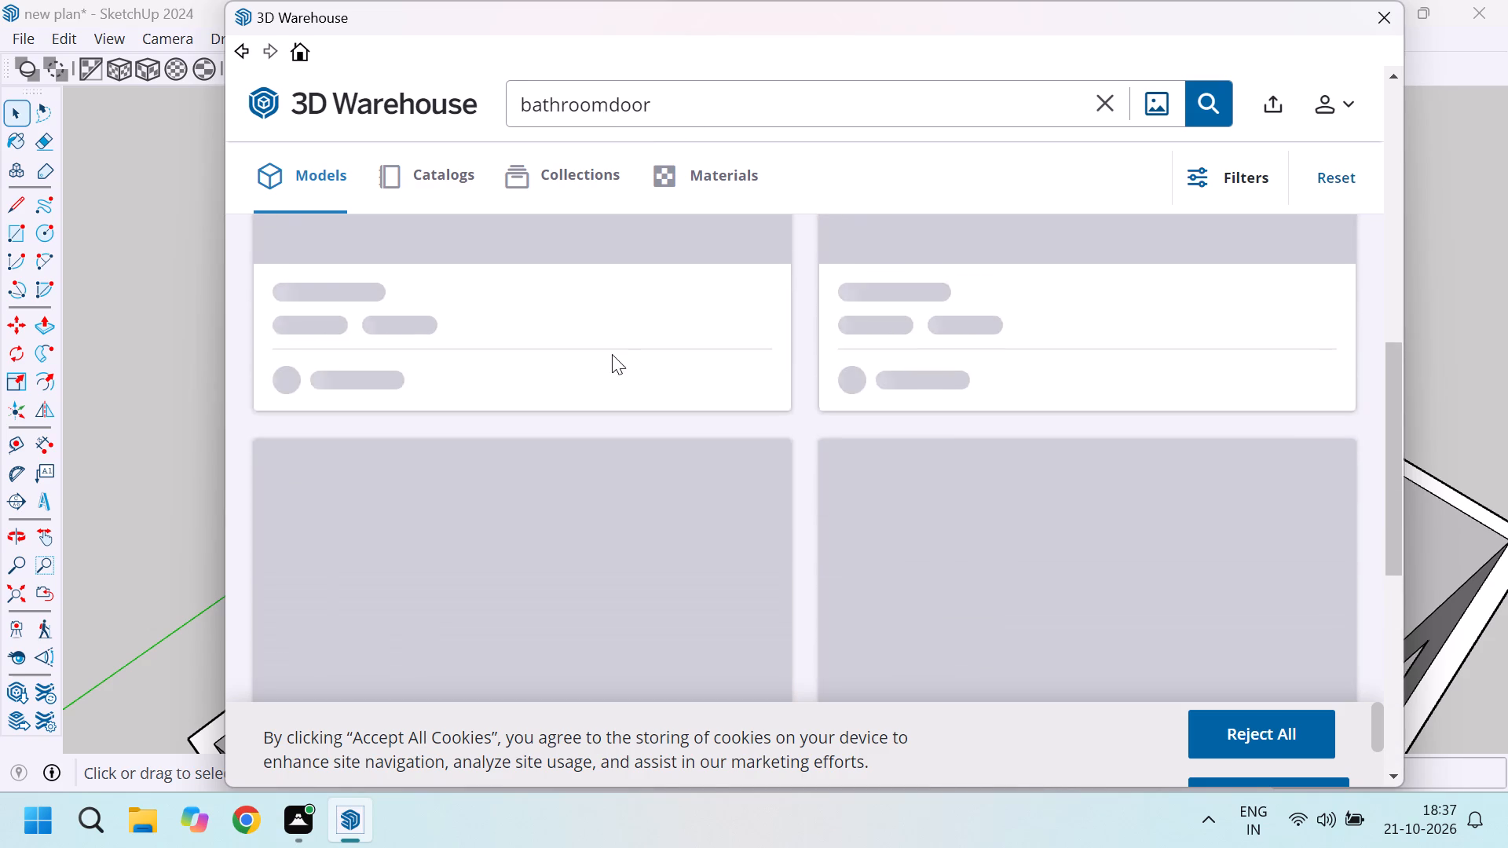
scroll(612, 354, "up", 9)
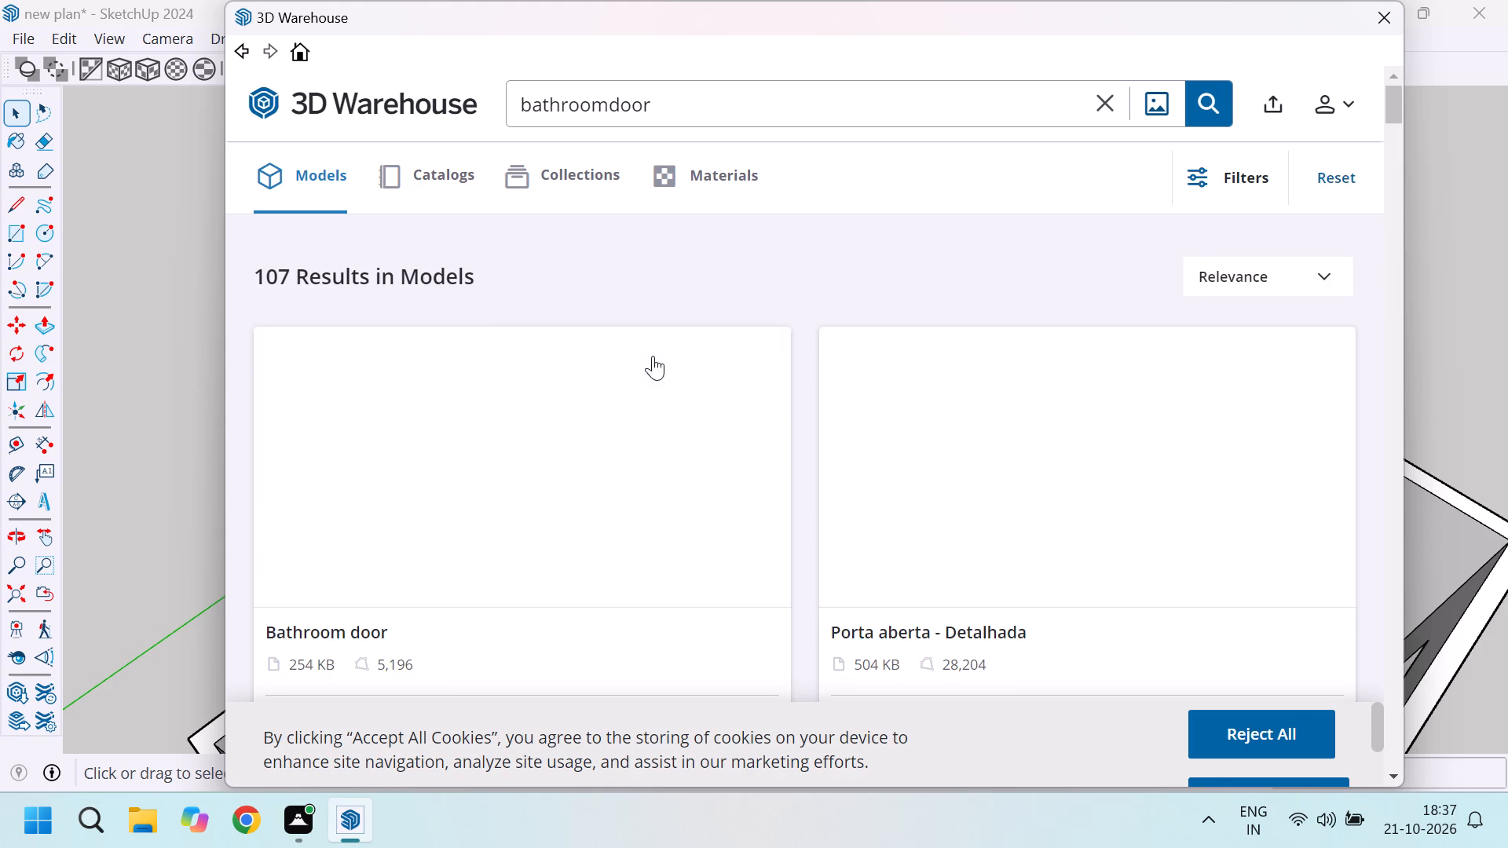
scroll(664, 393, "down", 1)
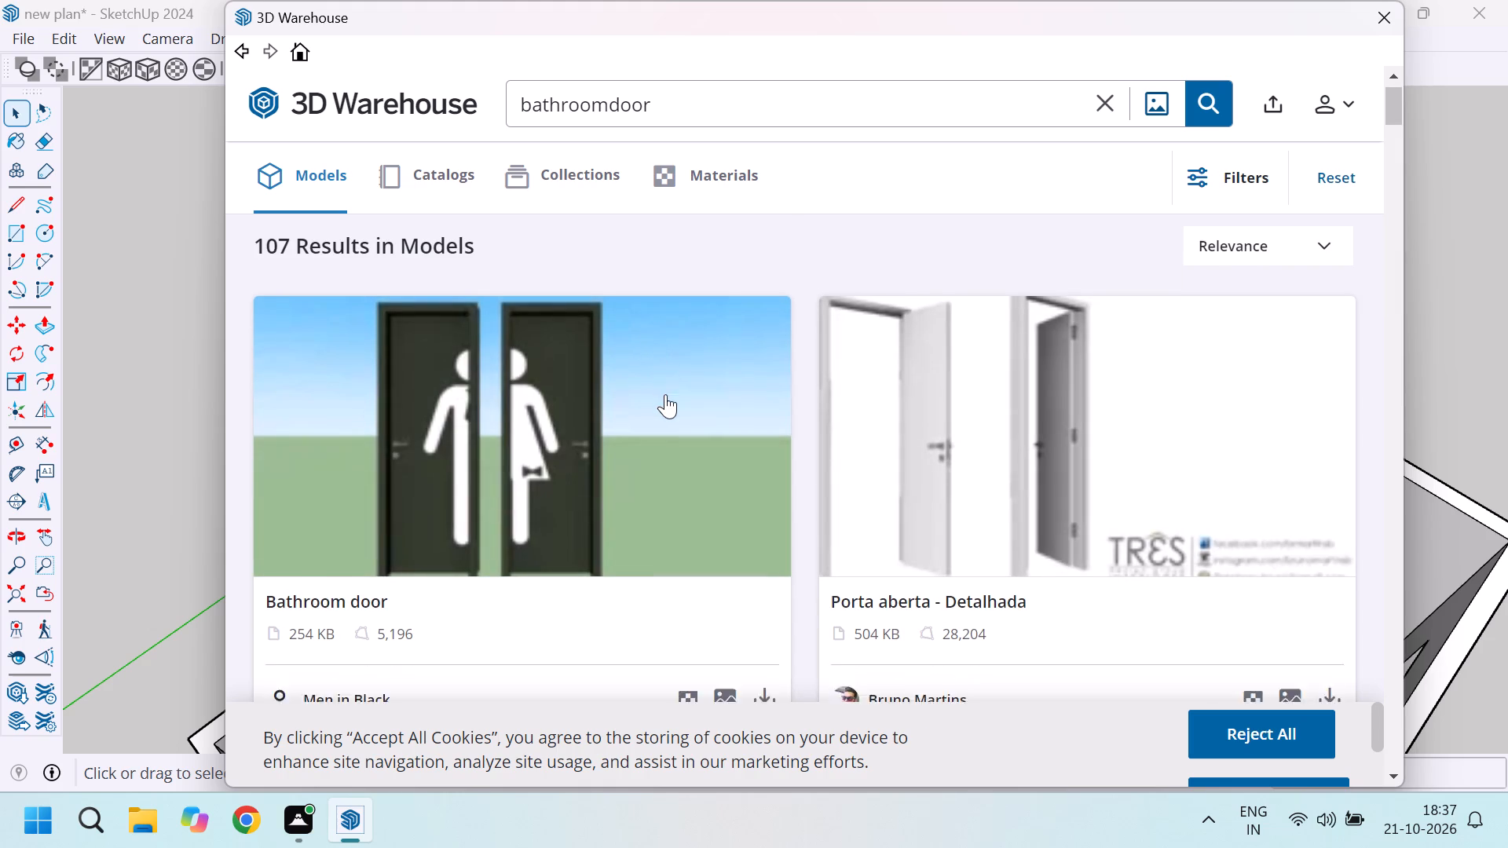
scroll(667, 396, "down", 4)
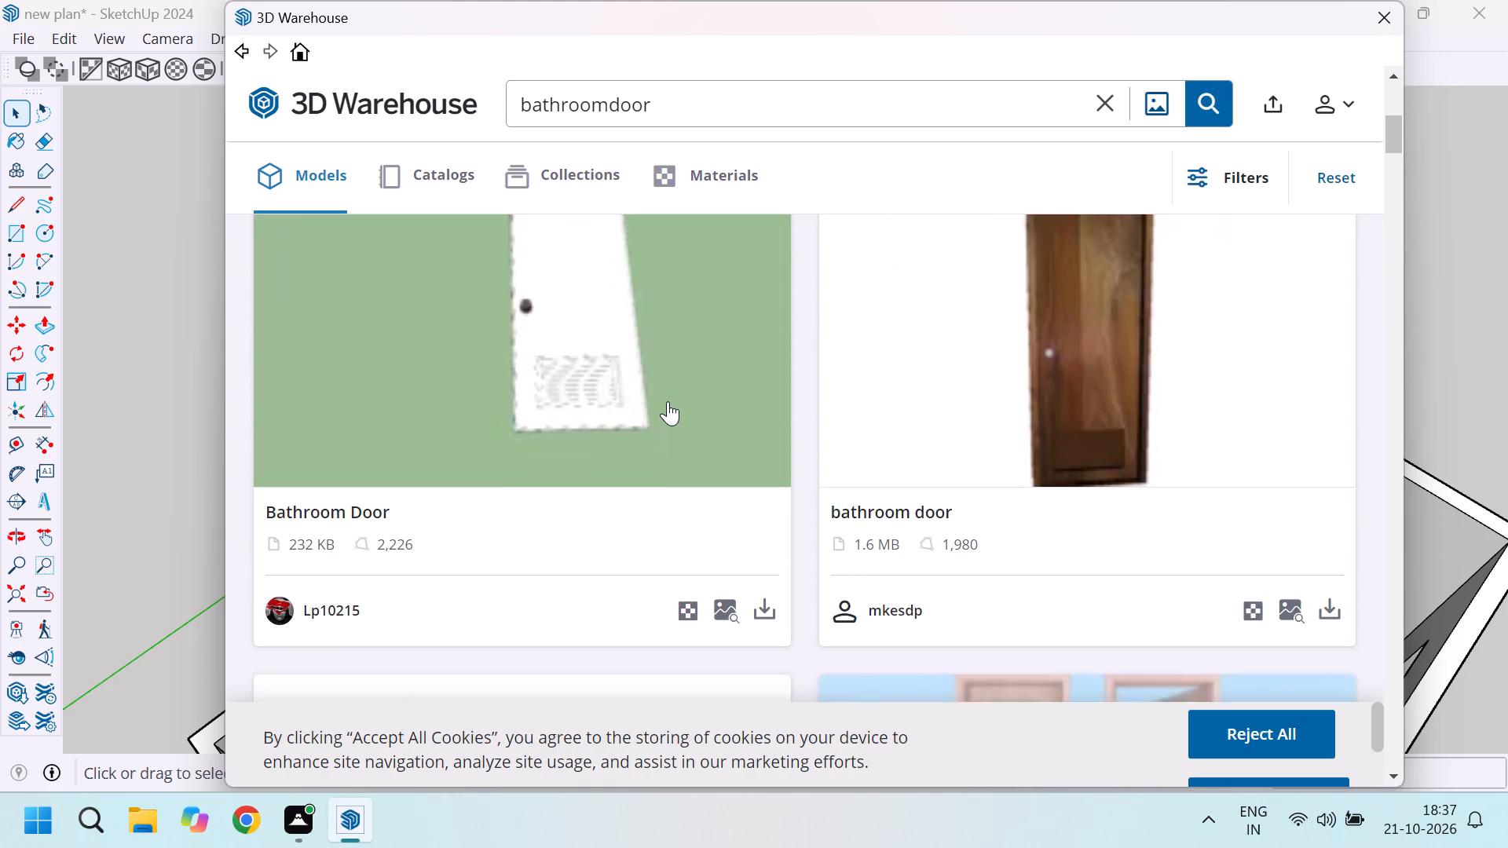
scroll(667, 395, "down", 3)
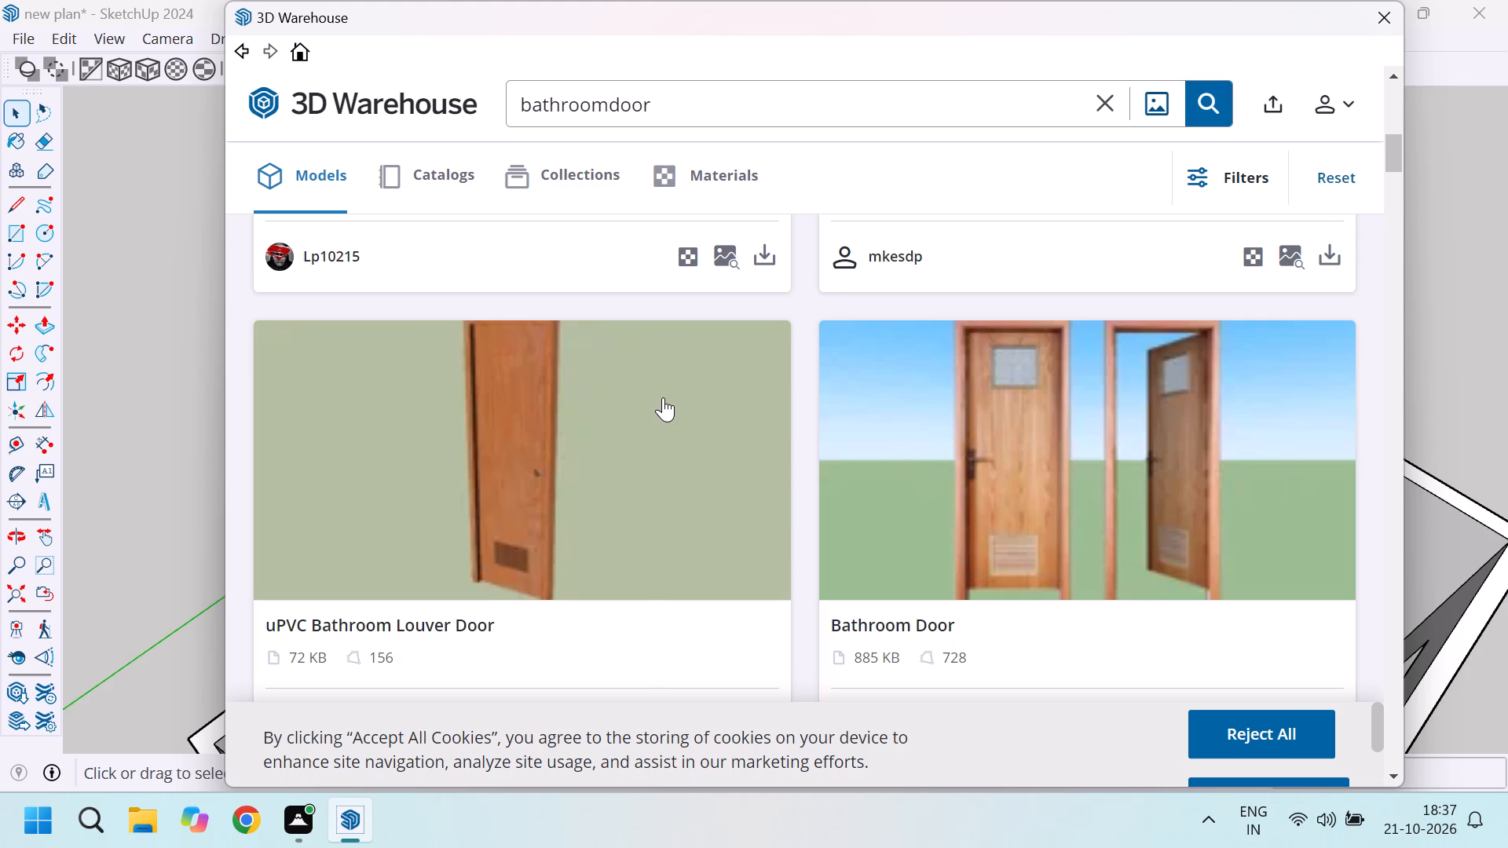
scroll(664, 398, "down", 5)
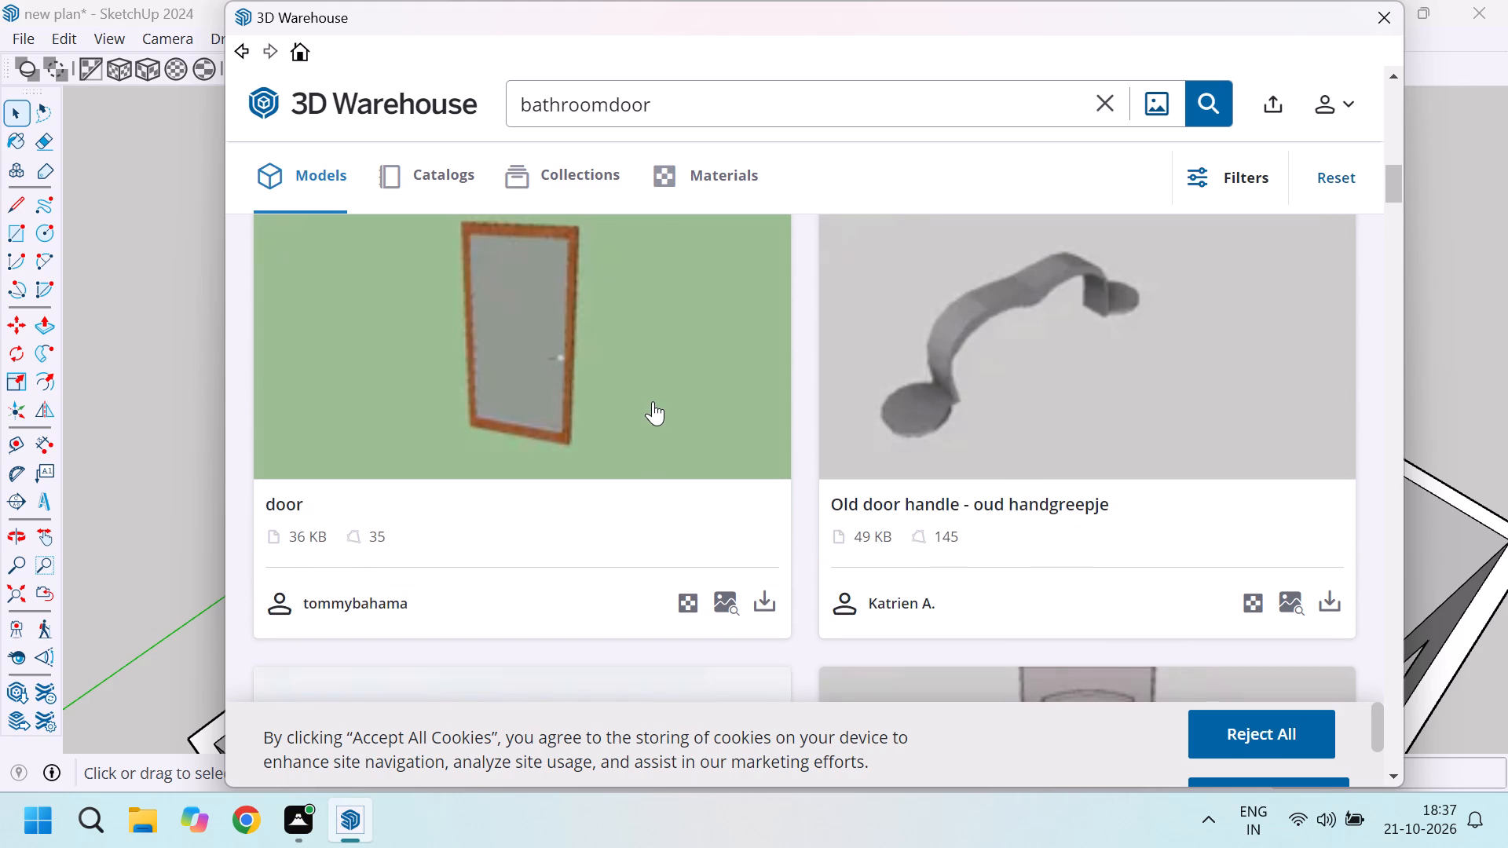
scroll(656, 401, "down", 4)
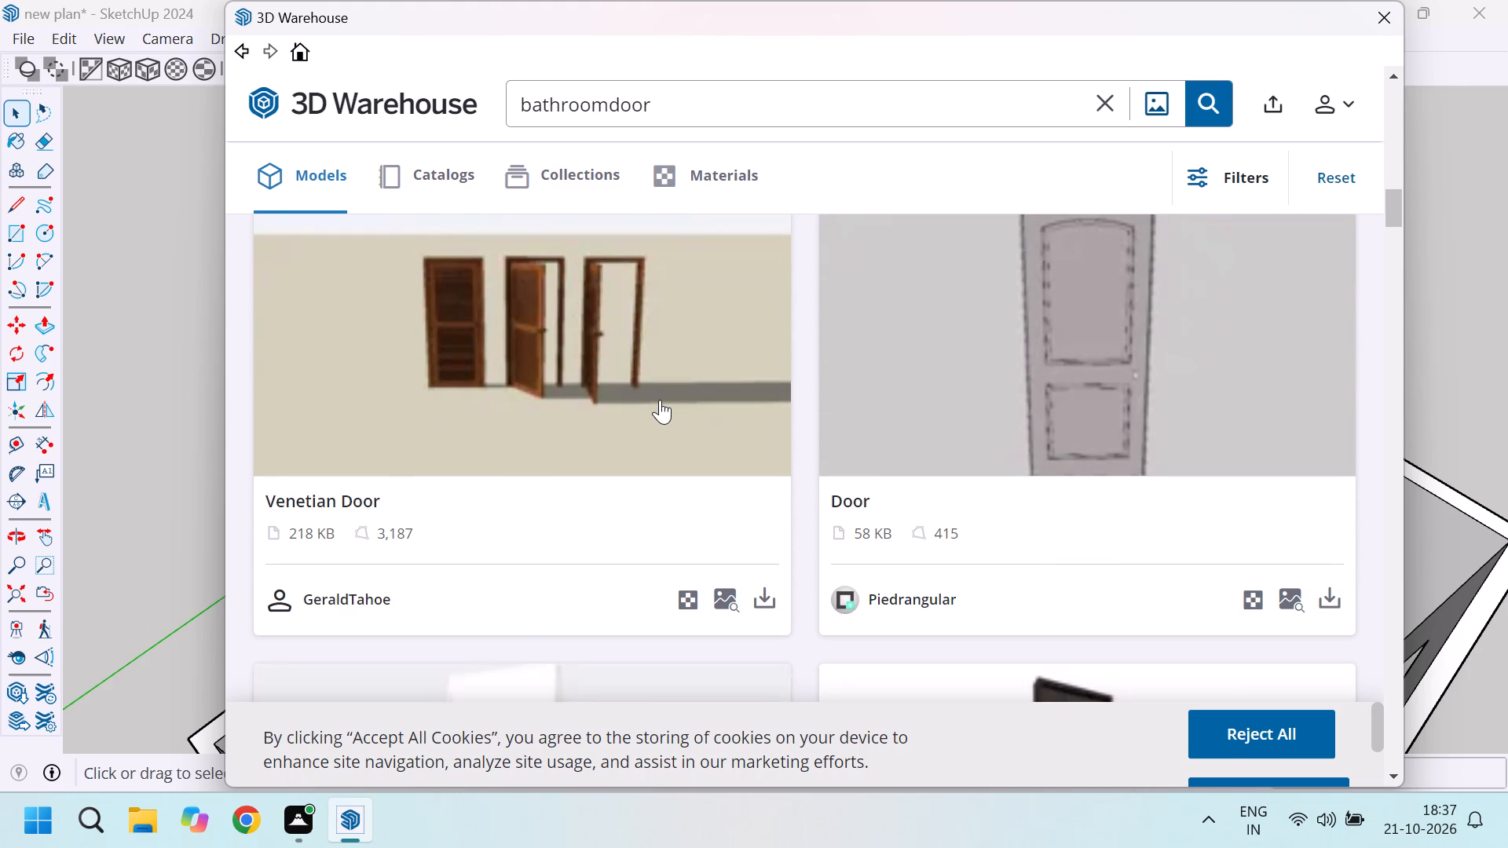
scroll(663, 402, "down", 3)
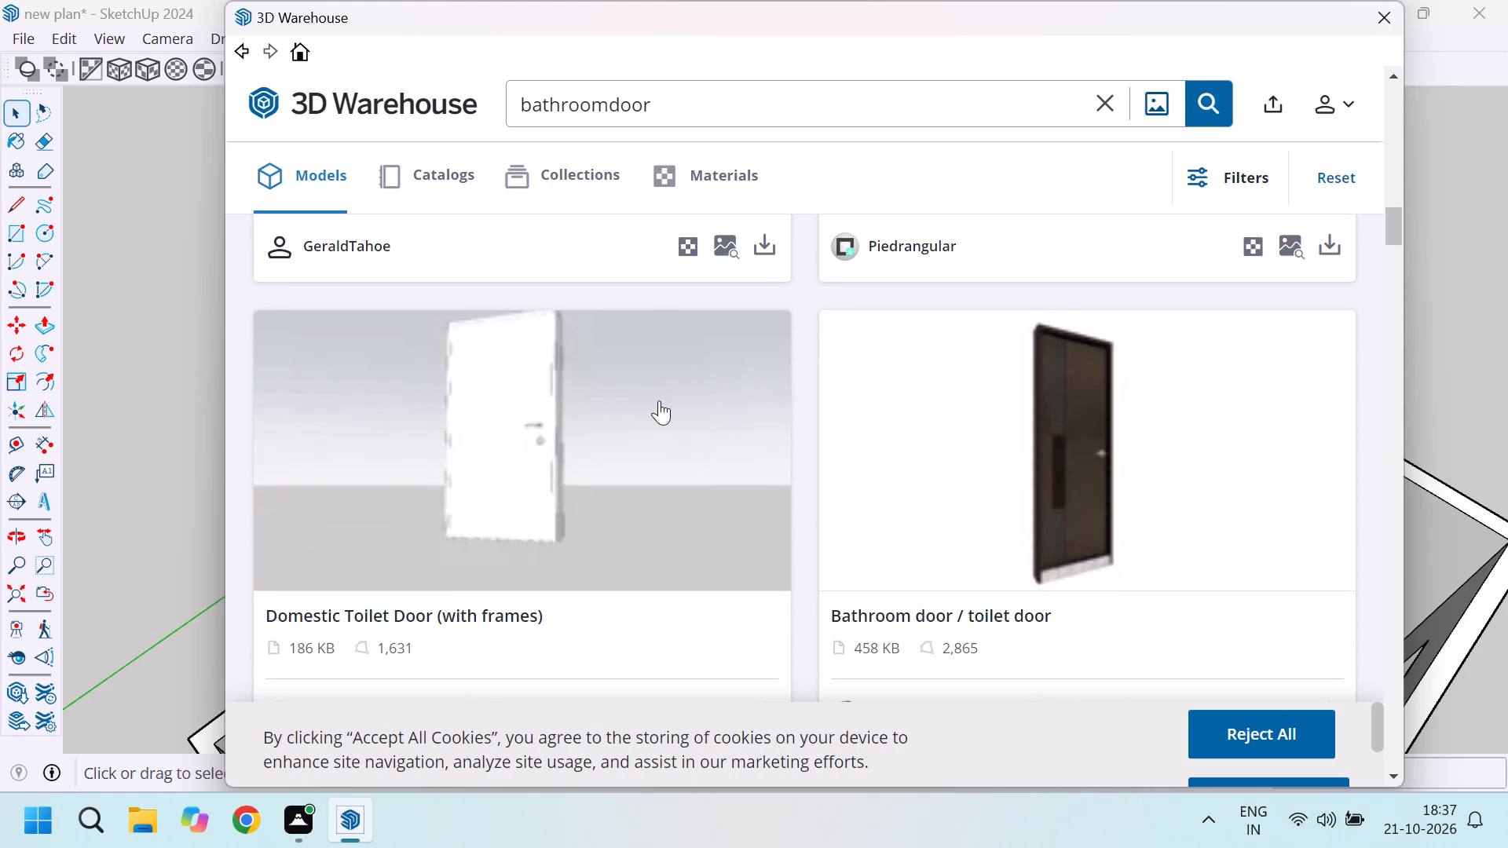
scroll(658, 397, "down", 3)
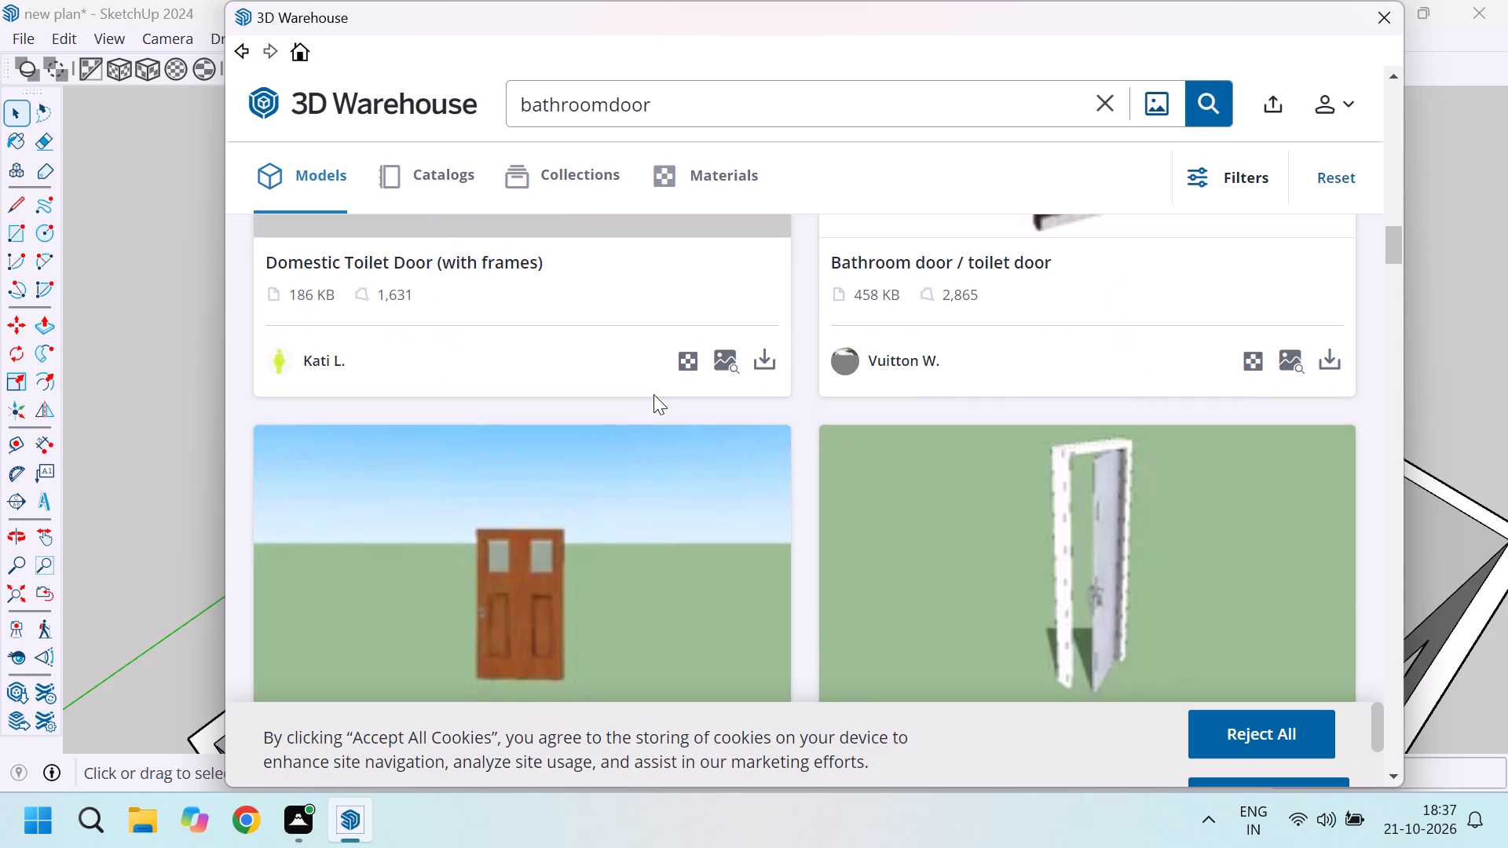
scroll(655, 397, "down", 6)
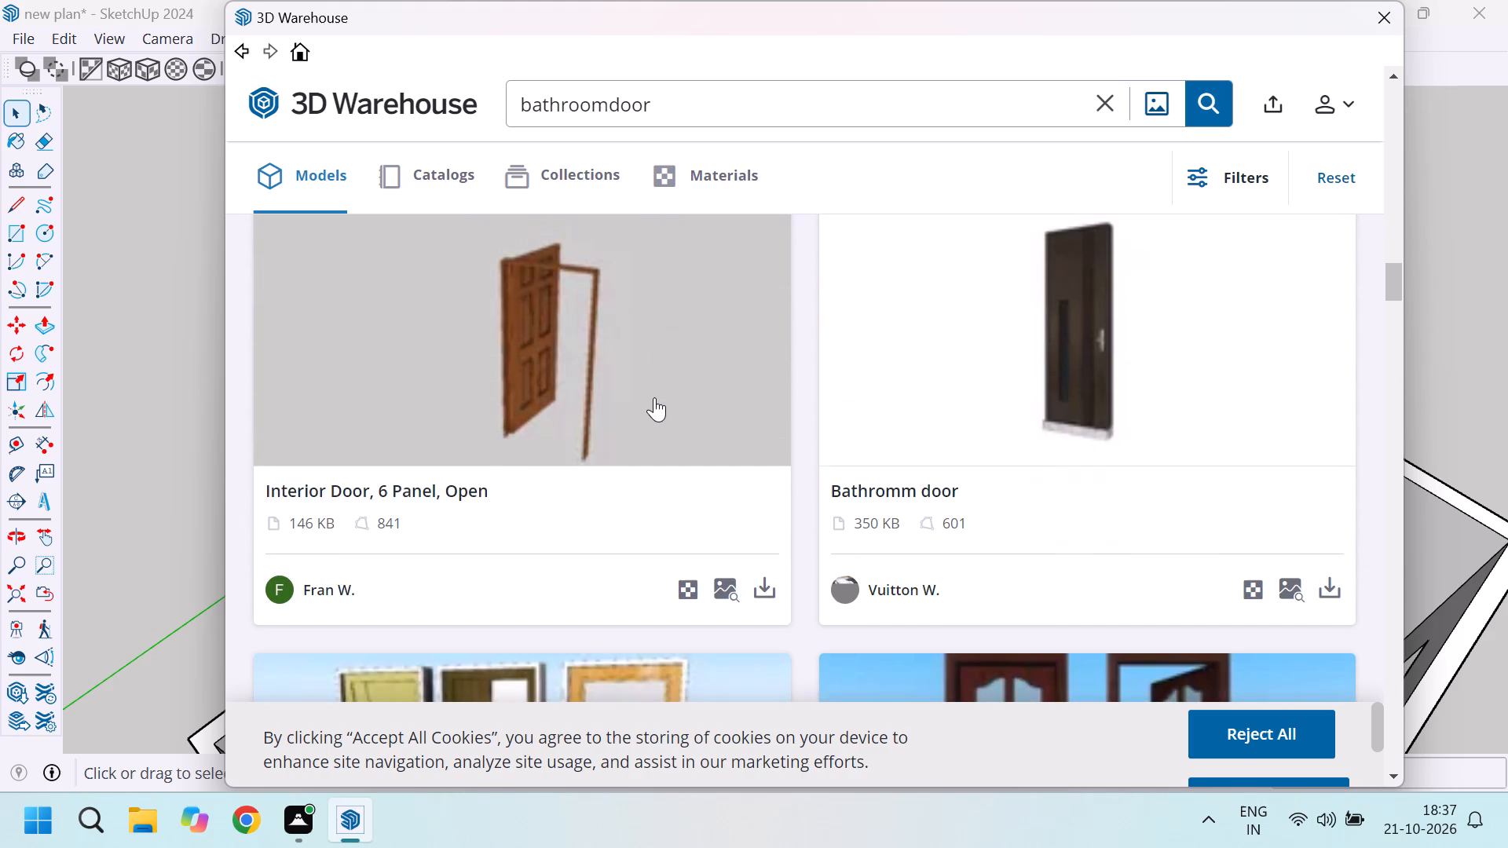
scroll(657, 399, "down", 6)
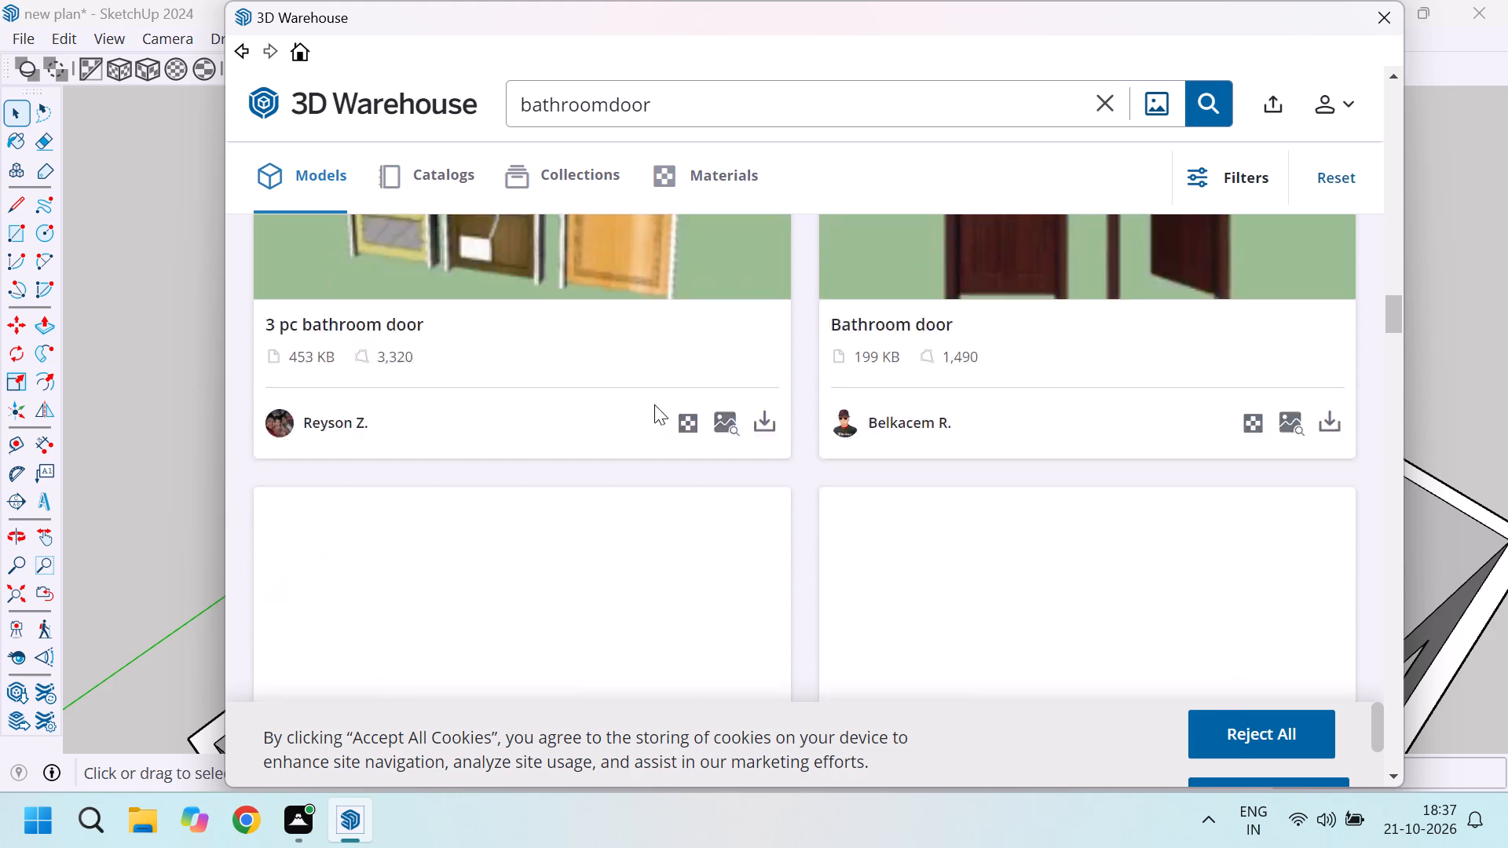
scroll(657, 401, "down", 7)
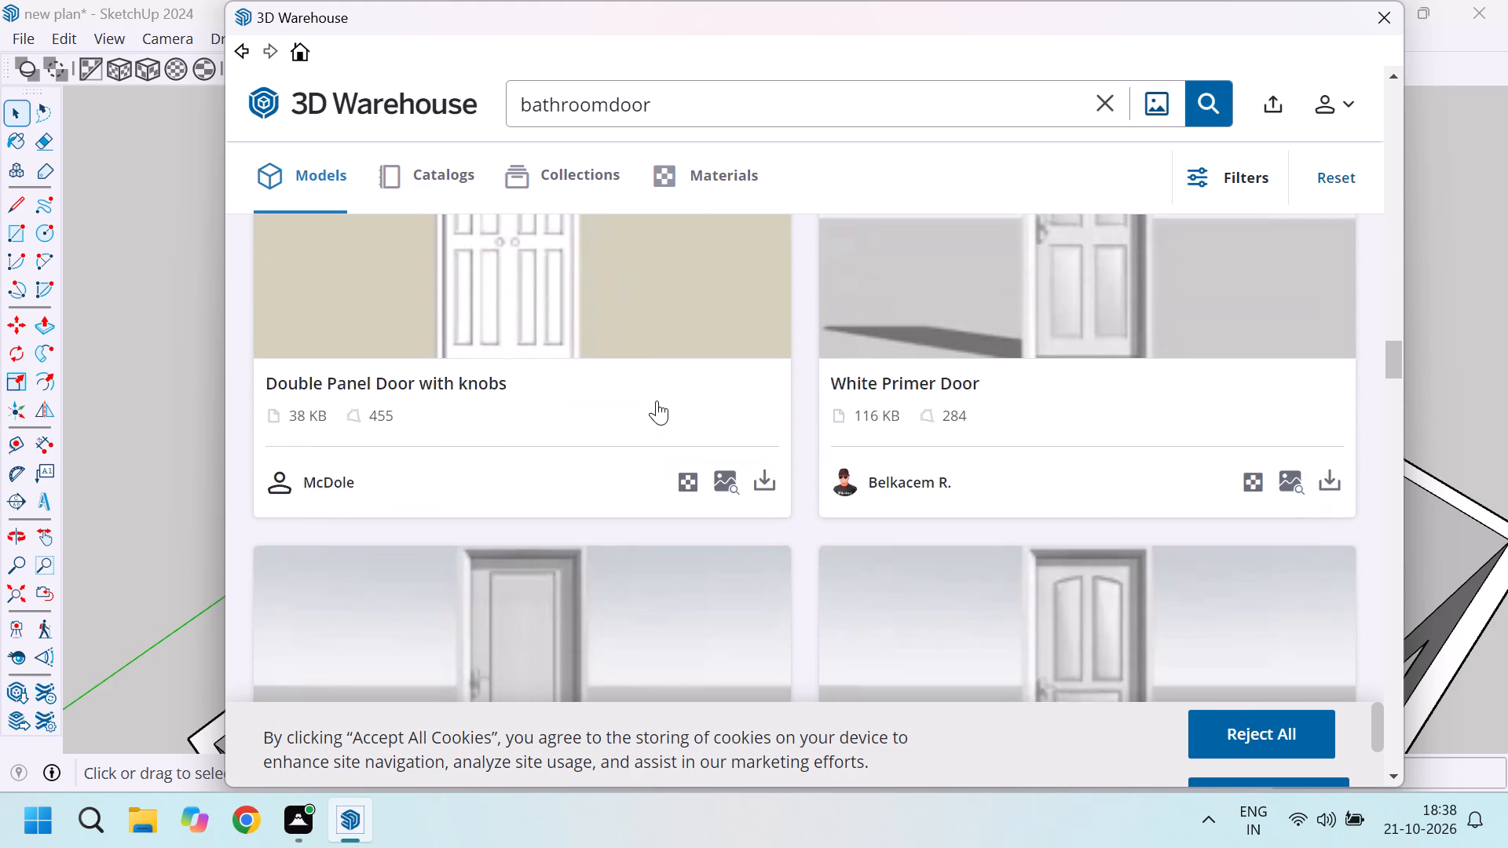
scroll(657, 400, "down", 6)
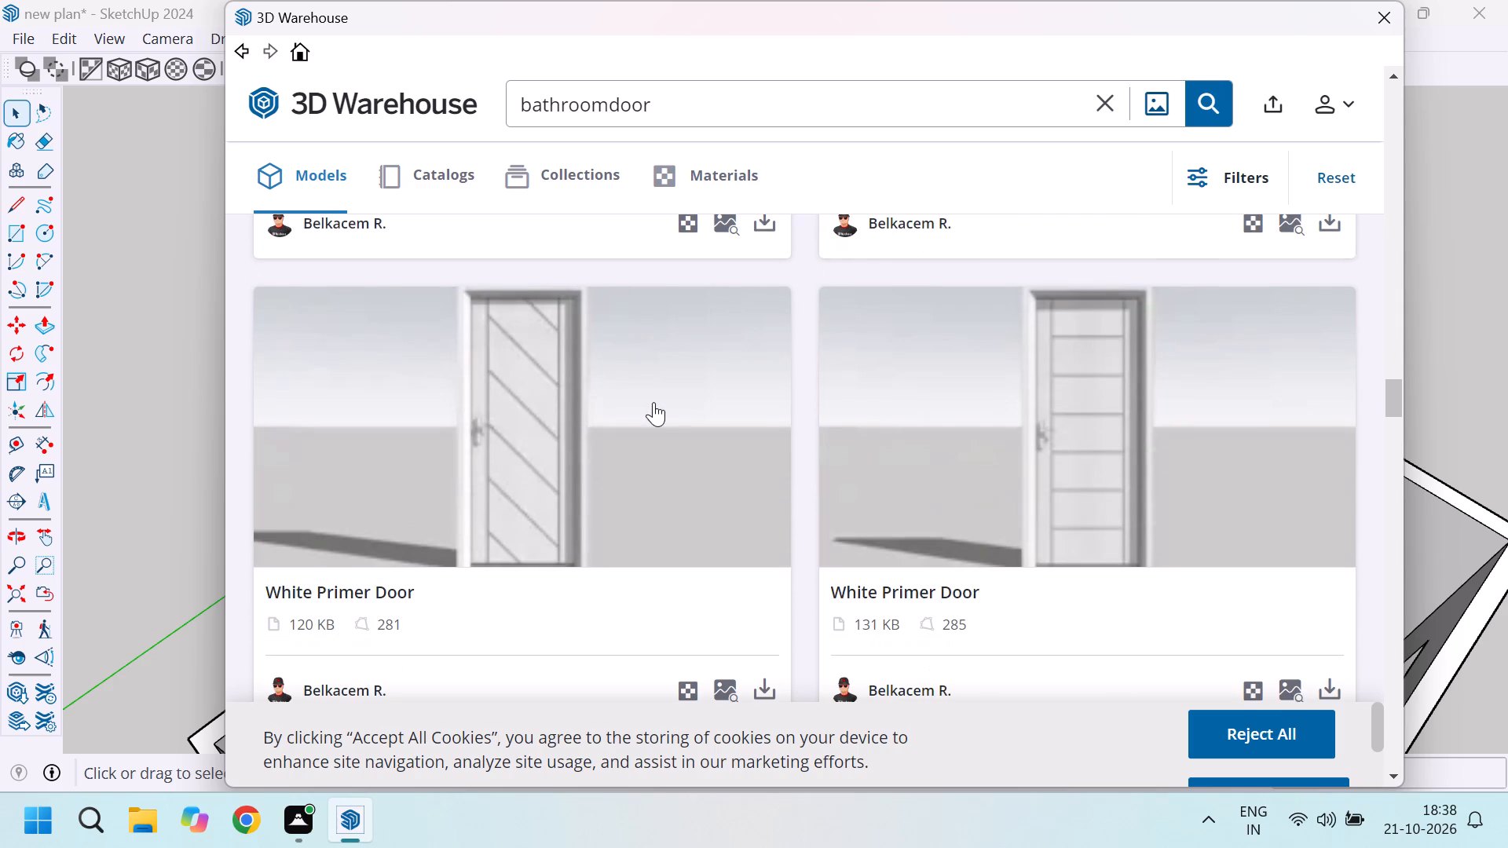
scroll(653, 402, "down", 3)
scroll(651, 398, "up", 2)
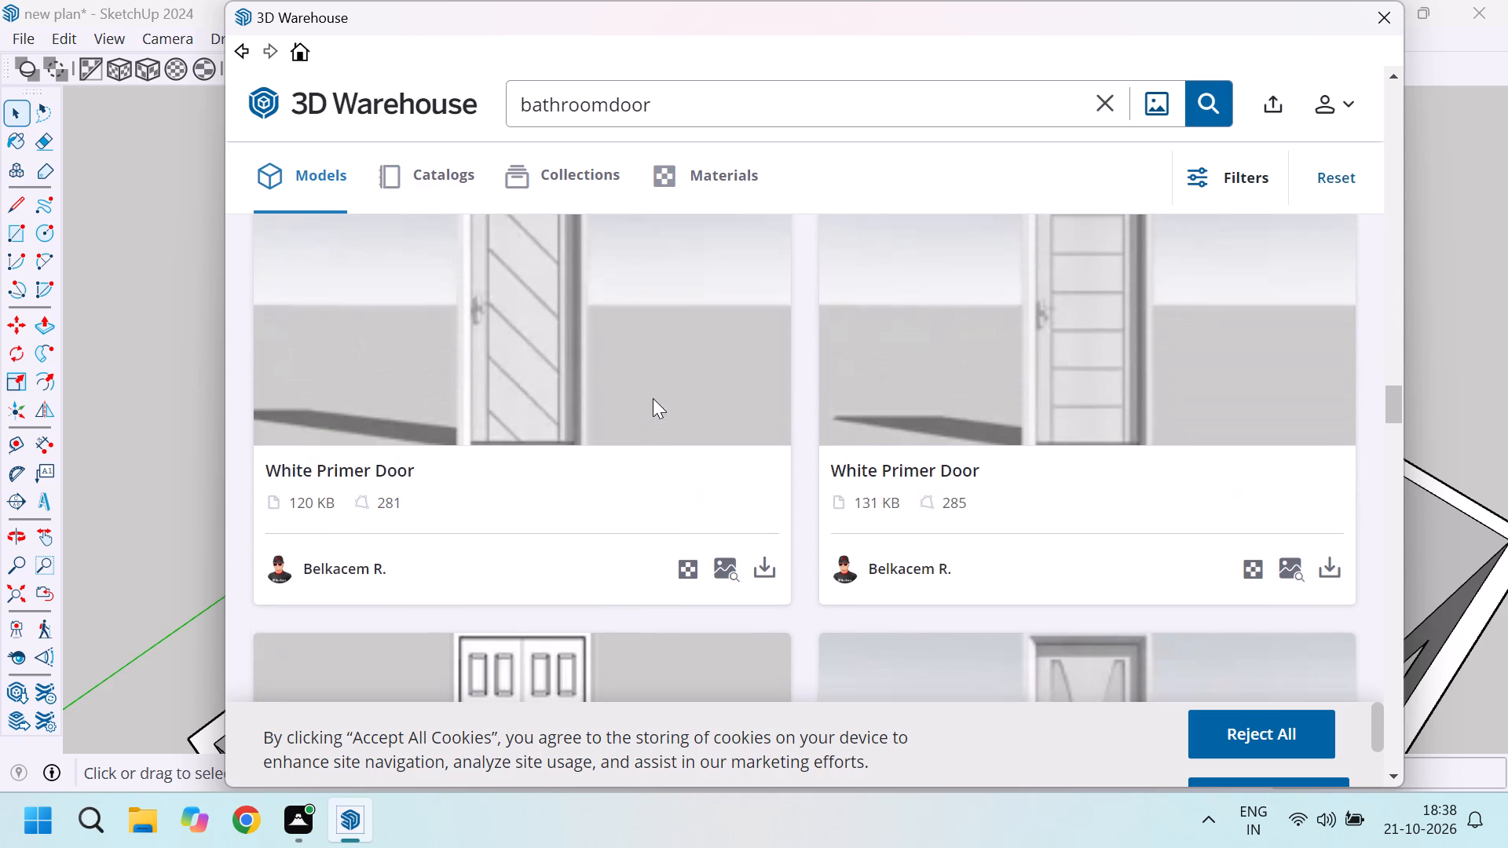
scroll(654, 399, "up", 2)
scroll(655, 401, "down", 2)
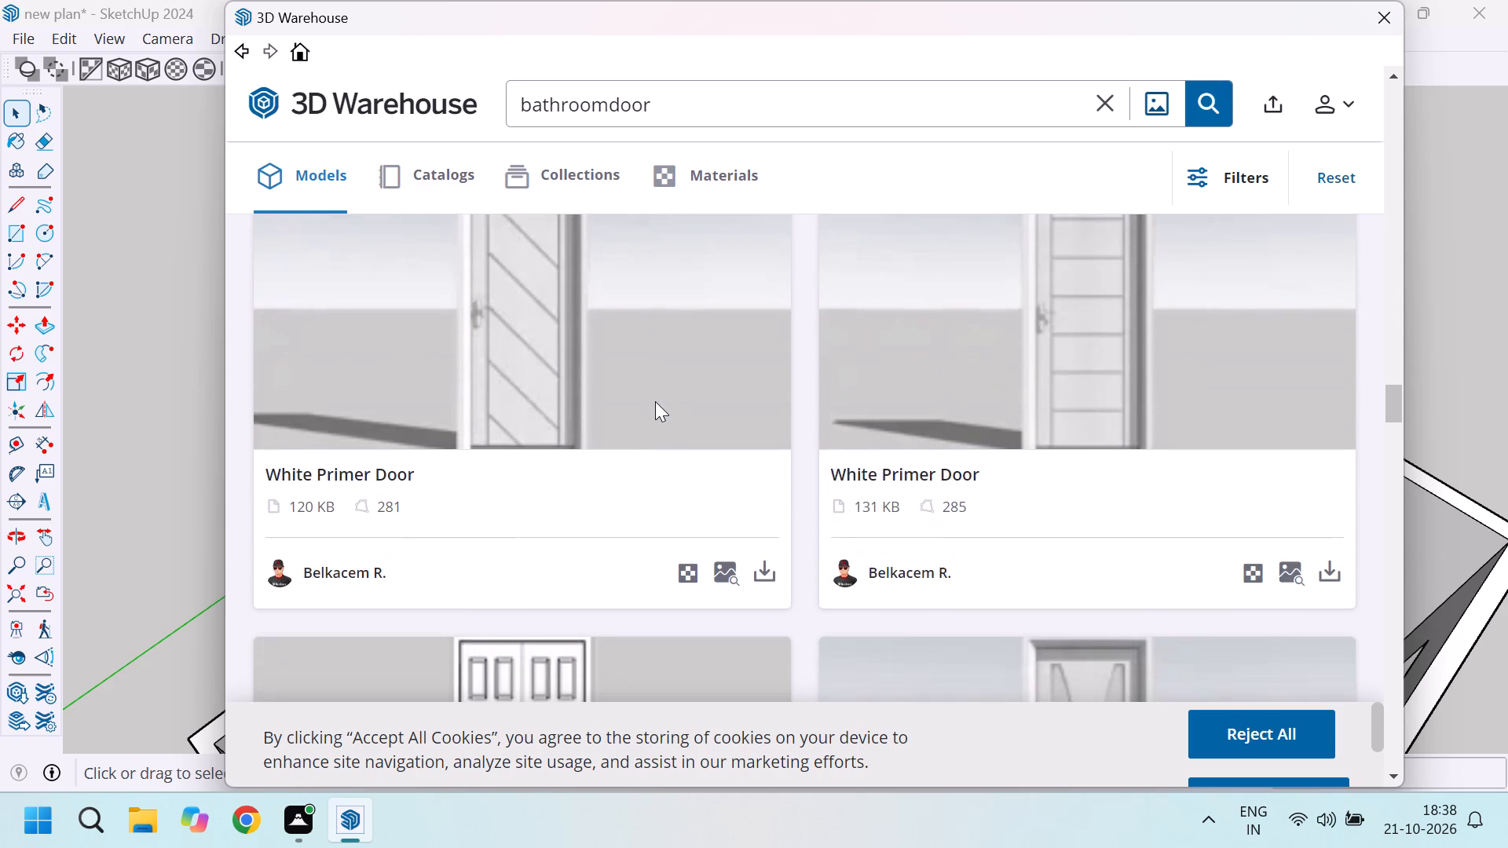
scroll(655, 401, "down", 1)
scroll(655, 401, "up", 1)
scroll(660, 401, "down", 1)
Load the 120 KB White Primer Door with diagonal grooves into the model and place it outside the house beyond the rear rooms.
left_click(759, 450)
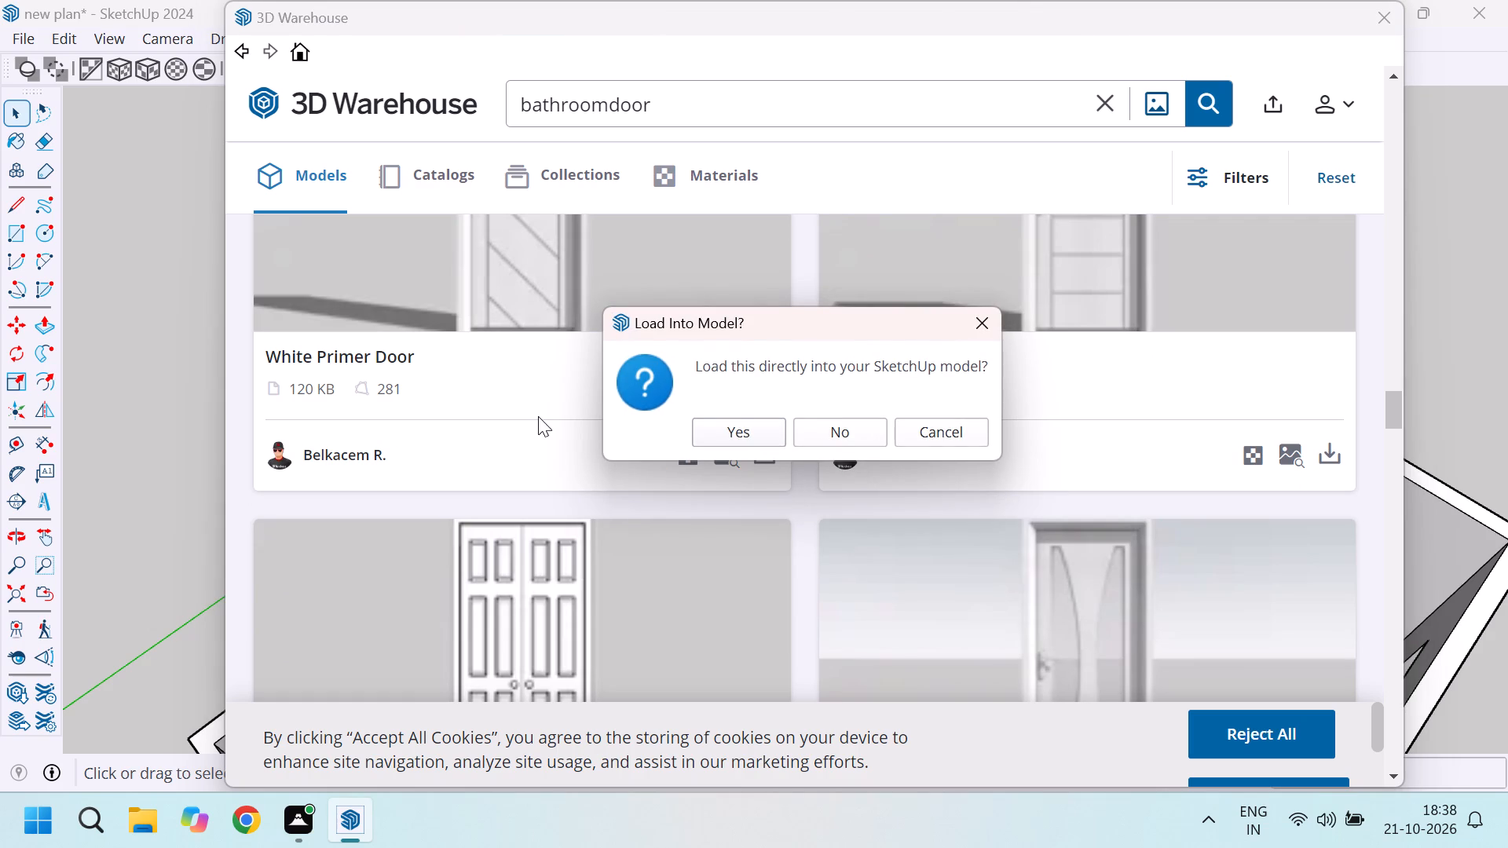
left_click(755, 433)
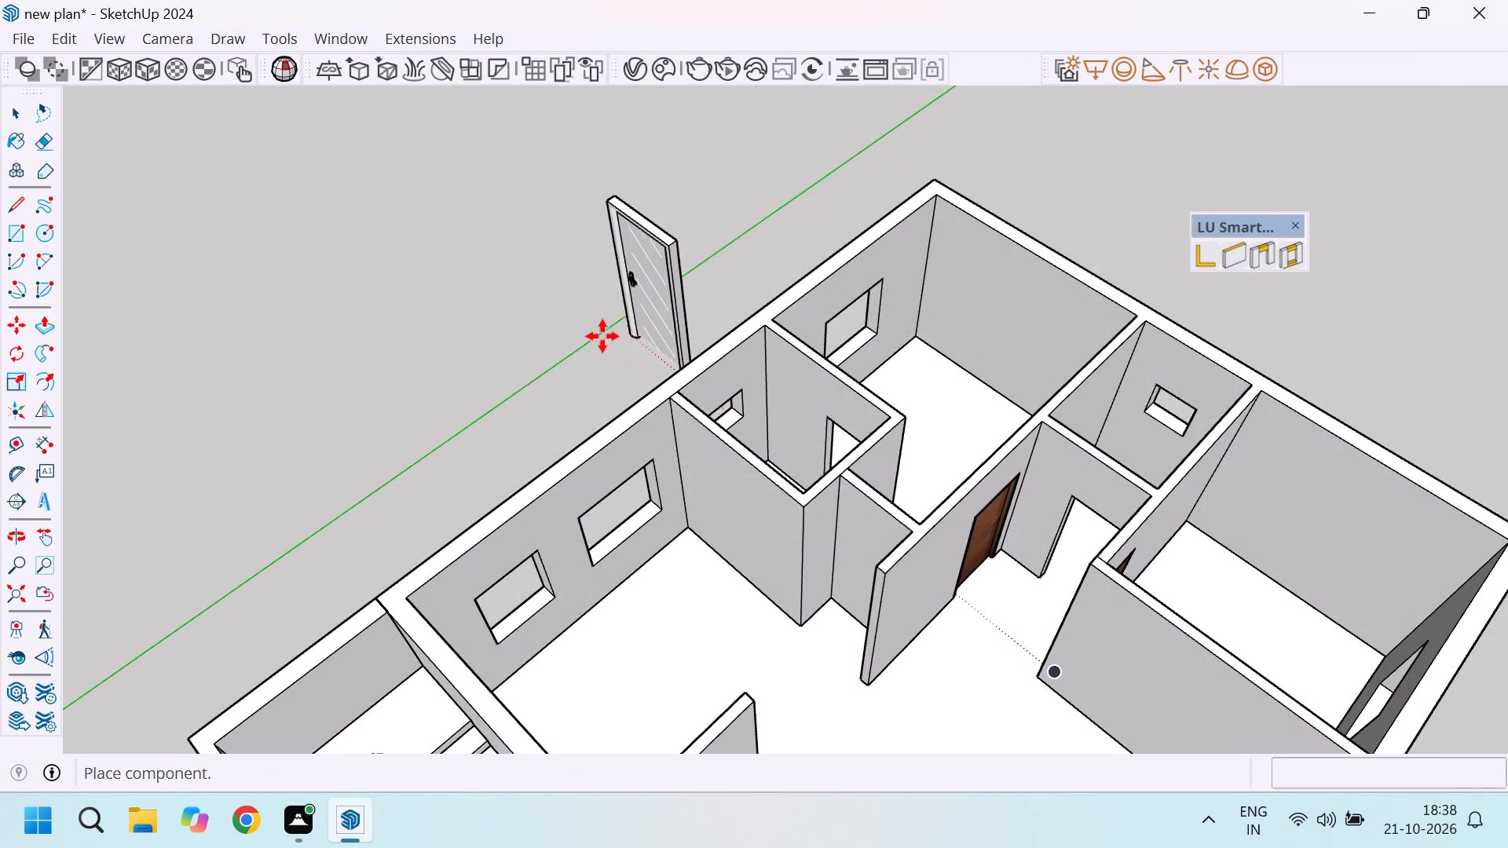
scroll(592, 334, "down", 4)
scroll(1091, 275, "up", 6)
scroll(723, 304, "down", 5)
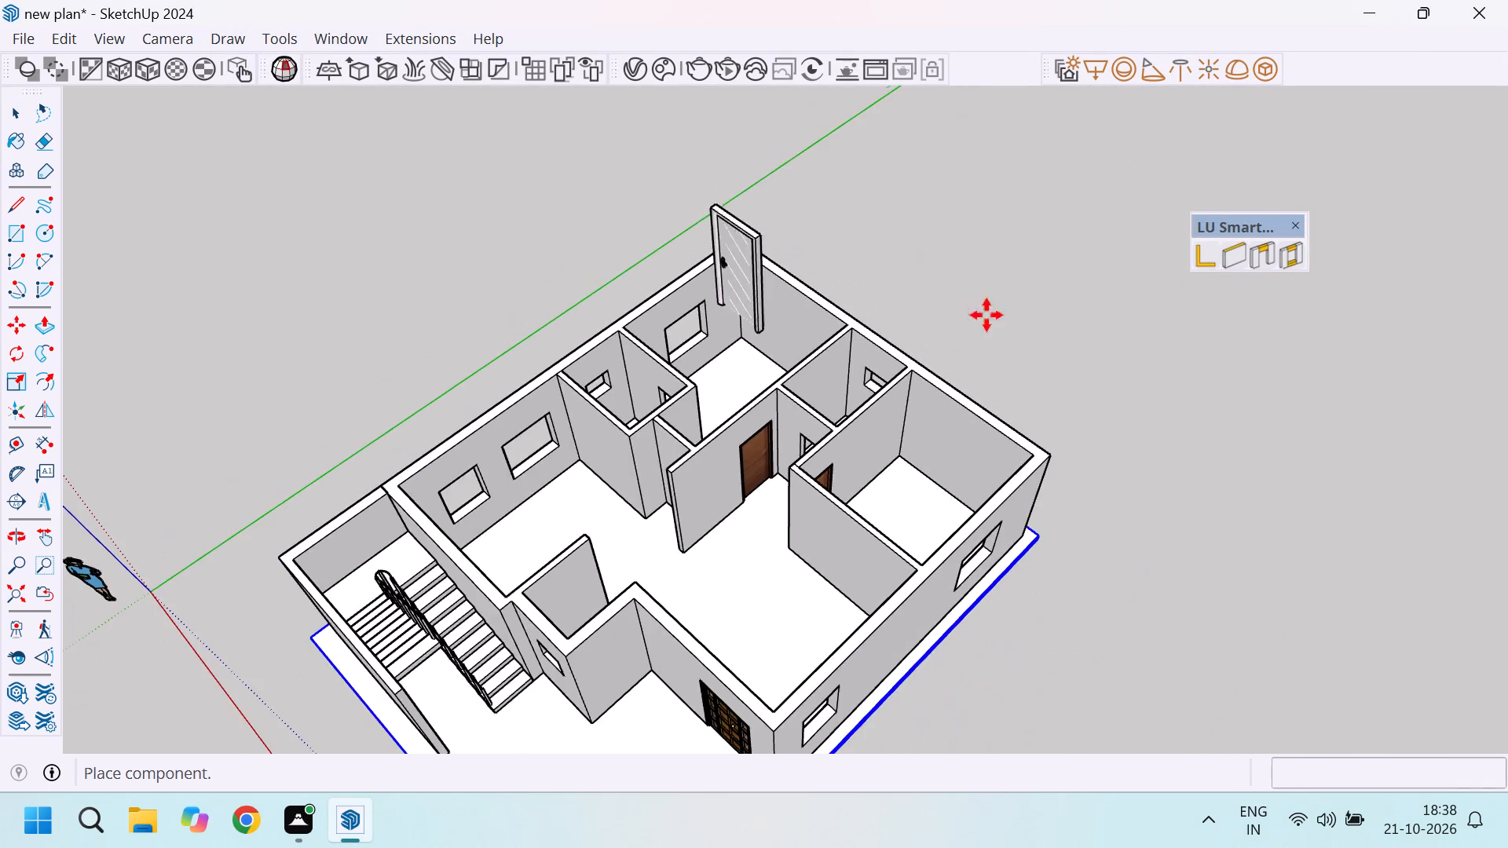
scroll(954, 308, "down", 4)
scroll(1018, 302, "up", 16)
left_click(1027, 352)
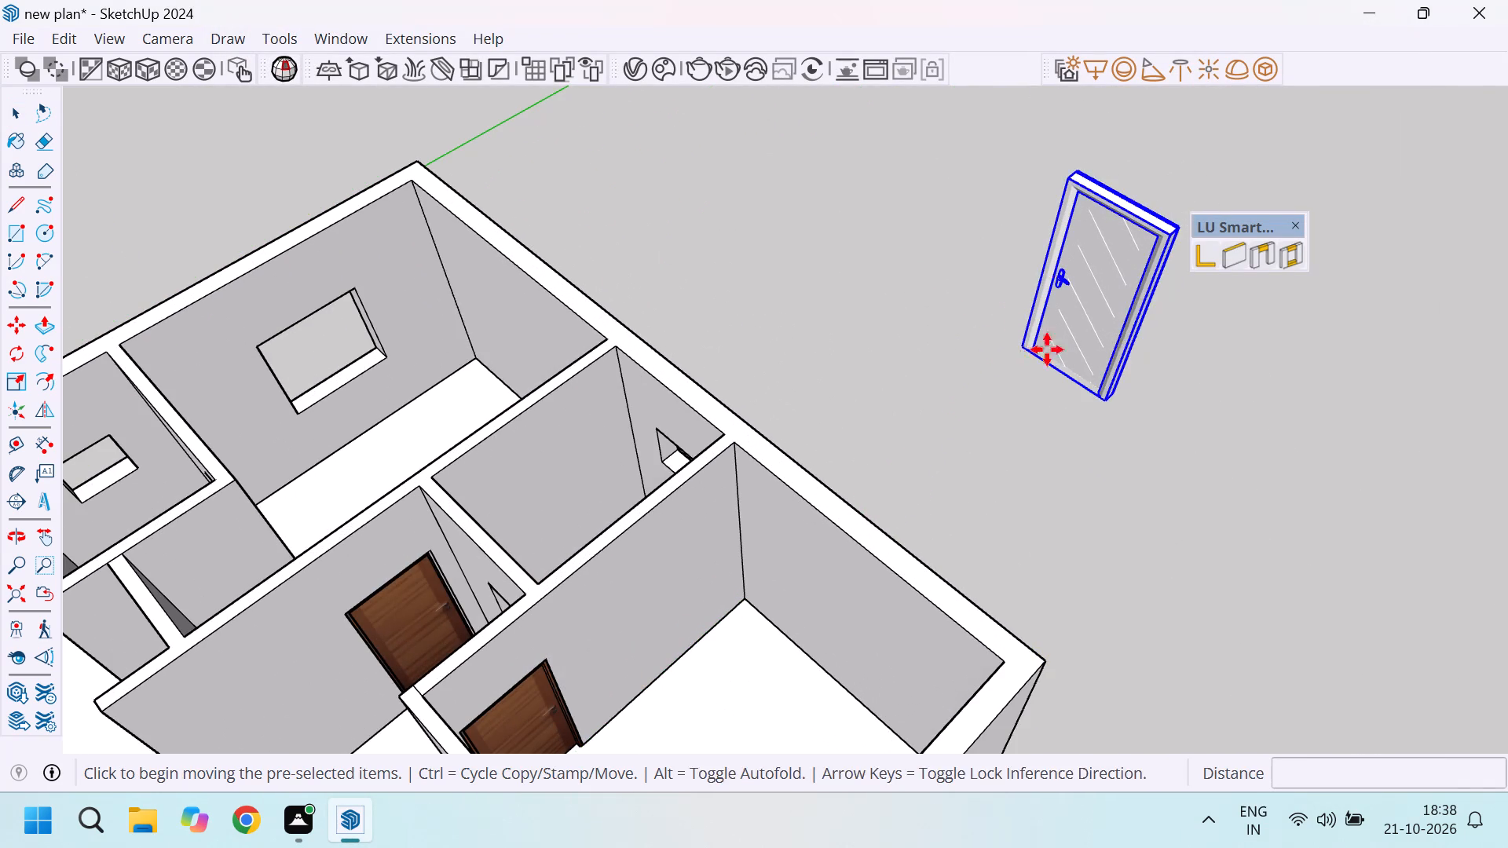
Scale the white primer door along the red axis to a width of 2'6.
scroll(1170, 320, "up", 5)
scroll(960, 491, "down", 6)
scroll(1054, 223, "up", 7)
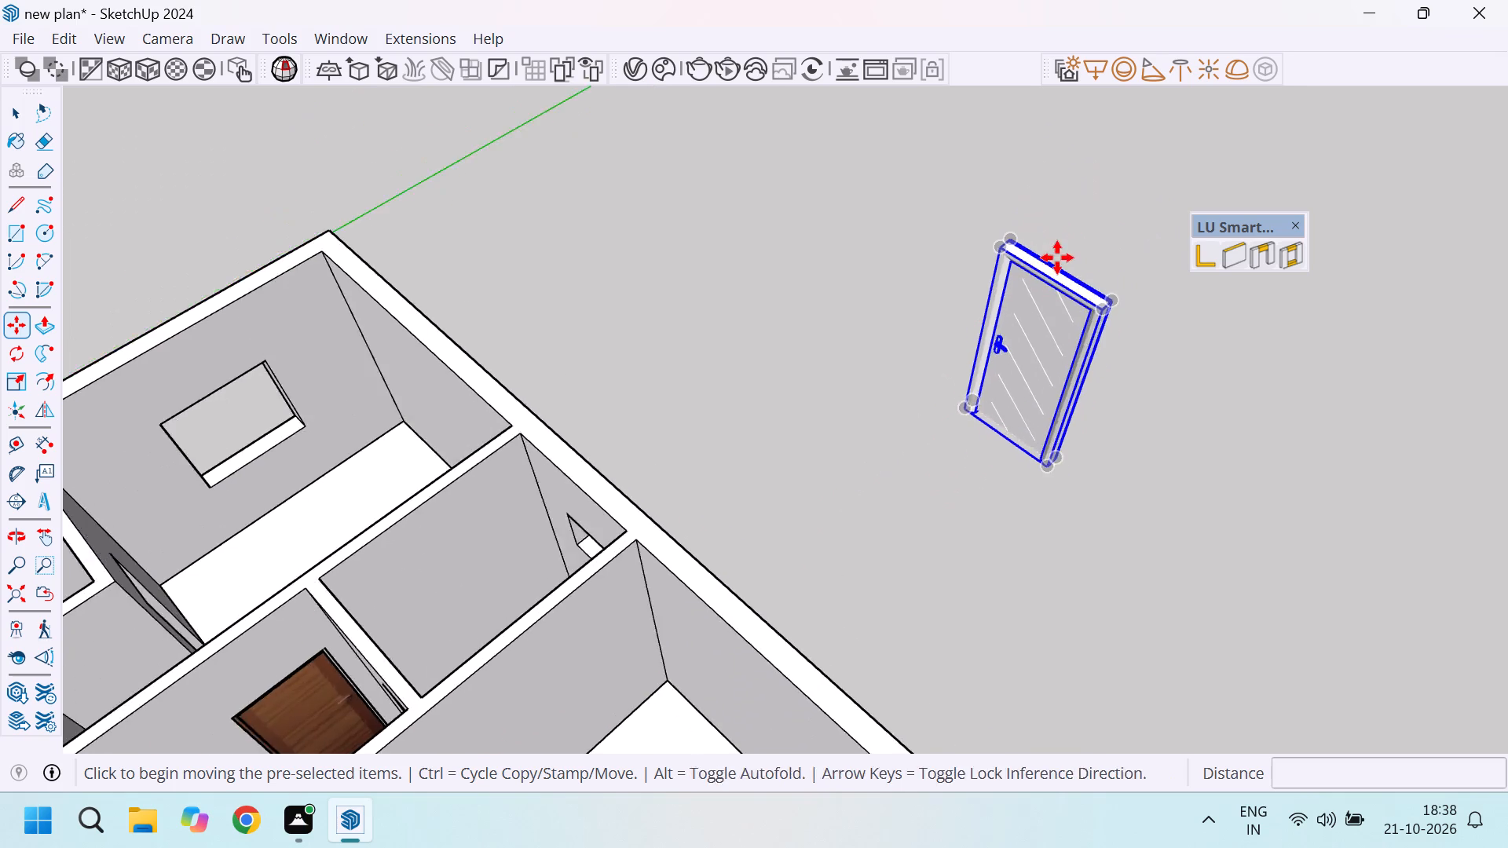
scroll(1057, 258, "up", 11)
key("s")
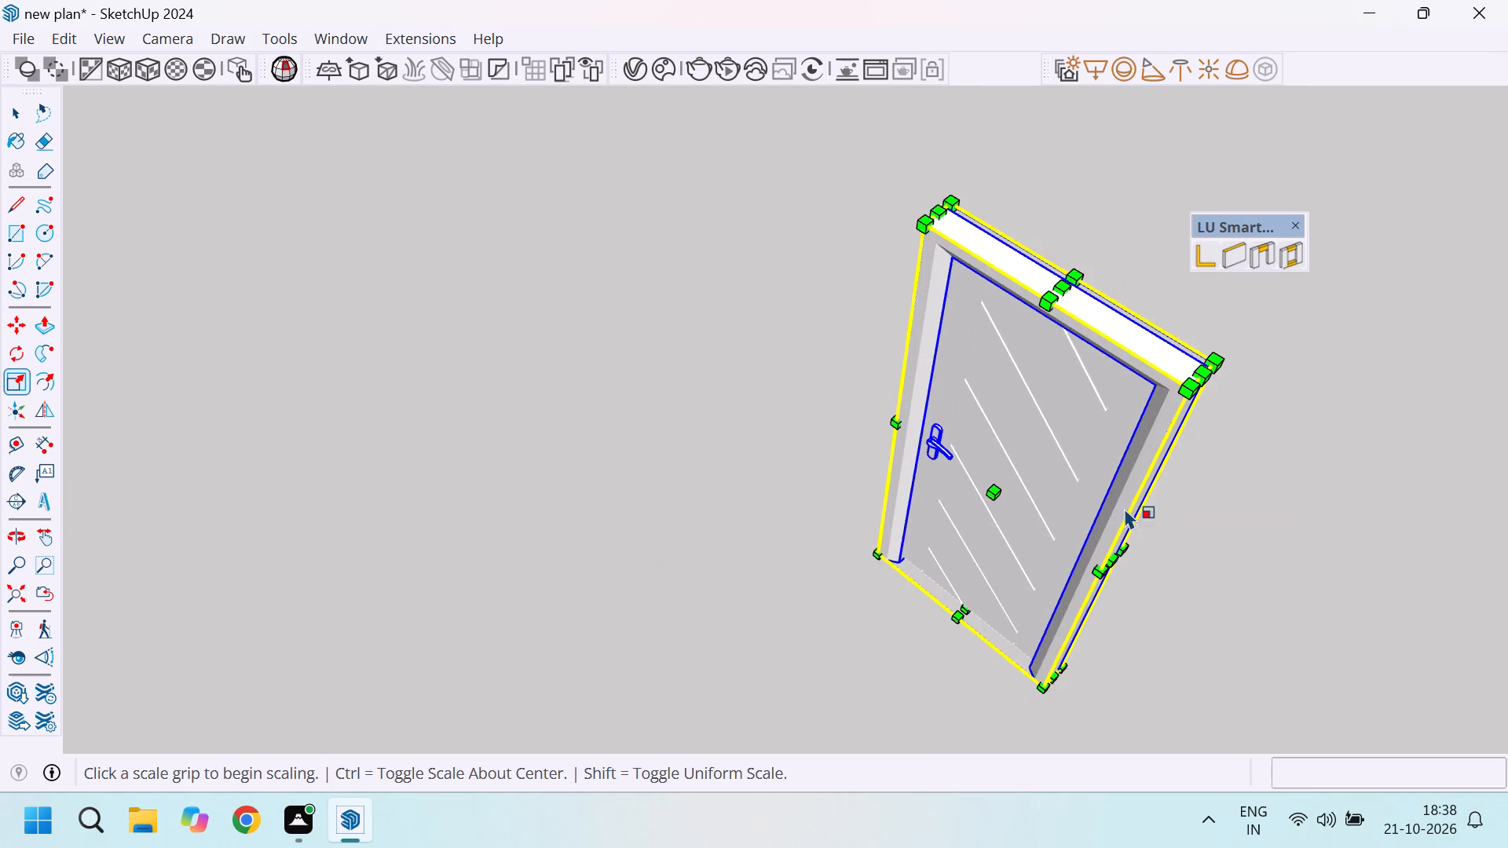
scroll(1134, 554, "up", 5)
left_click(1097, 552)
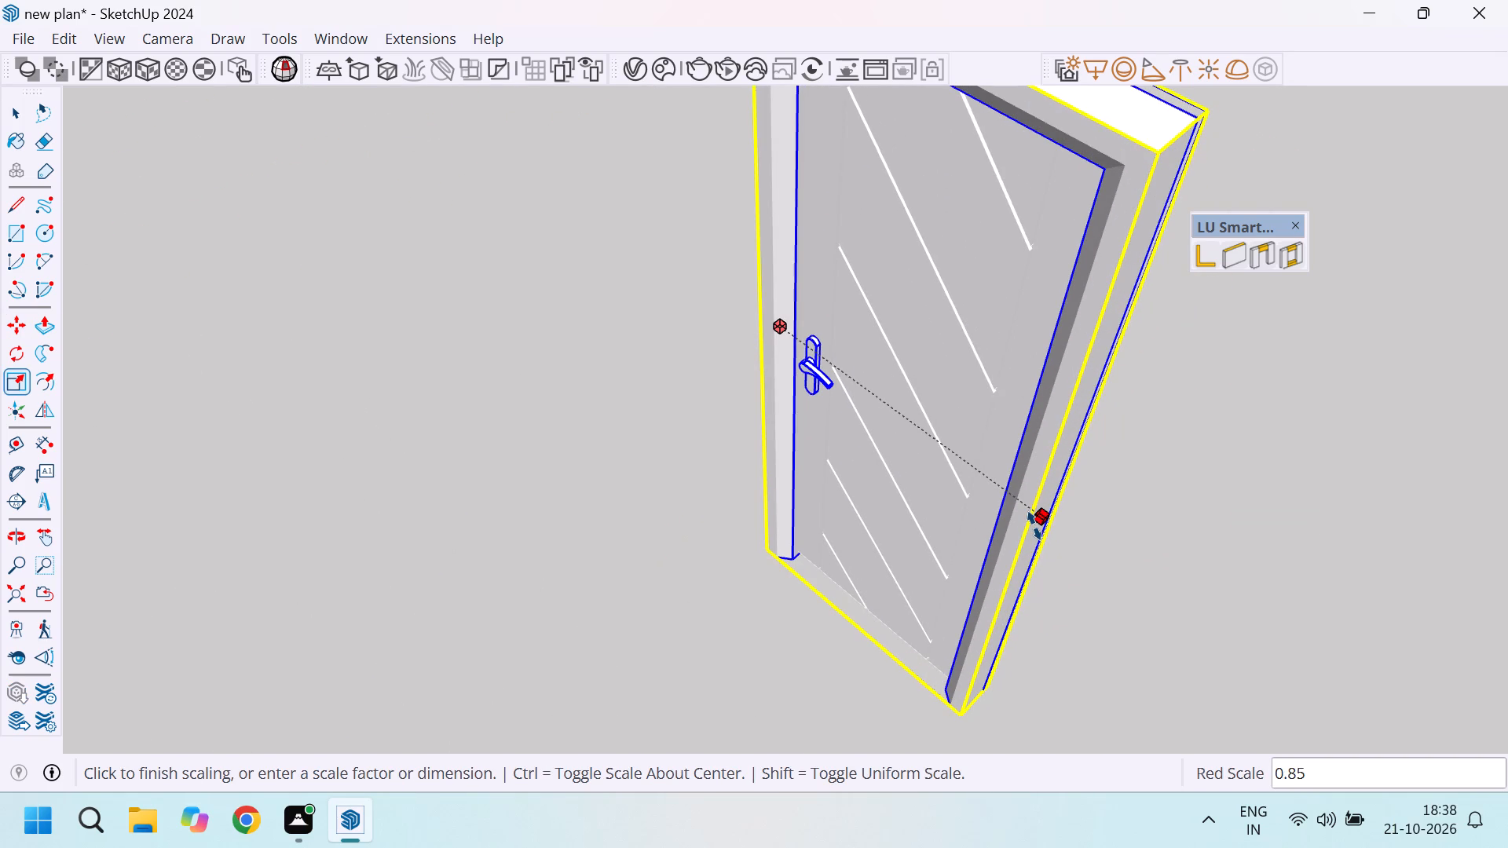
type("2'6")
key("Return")
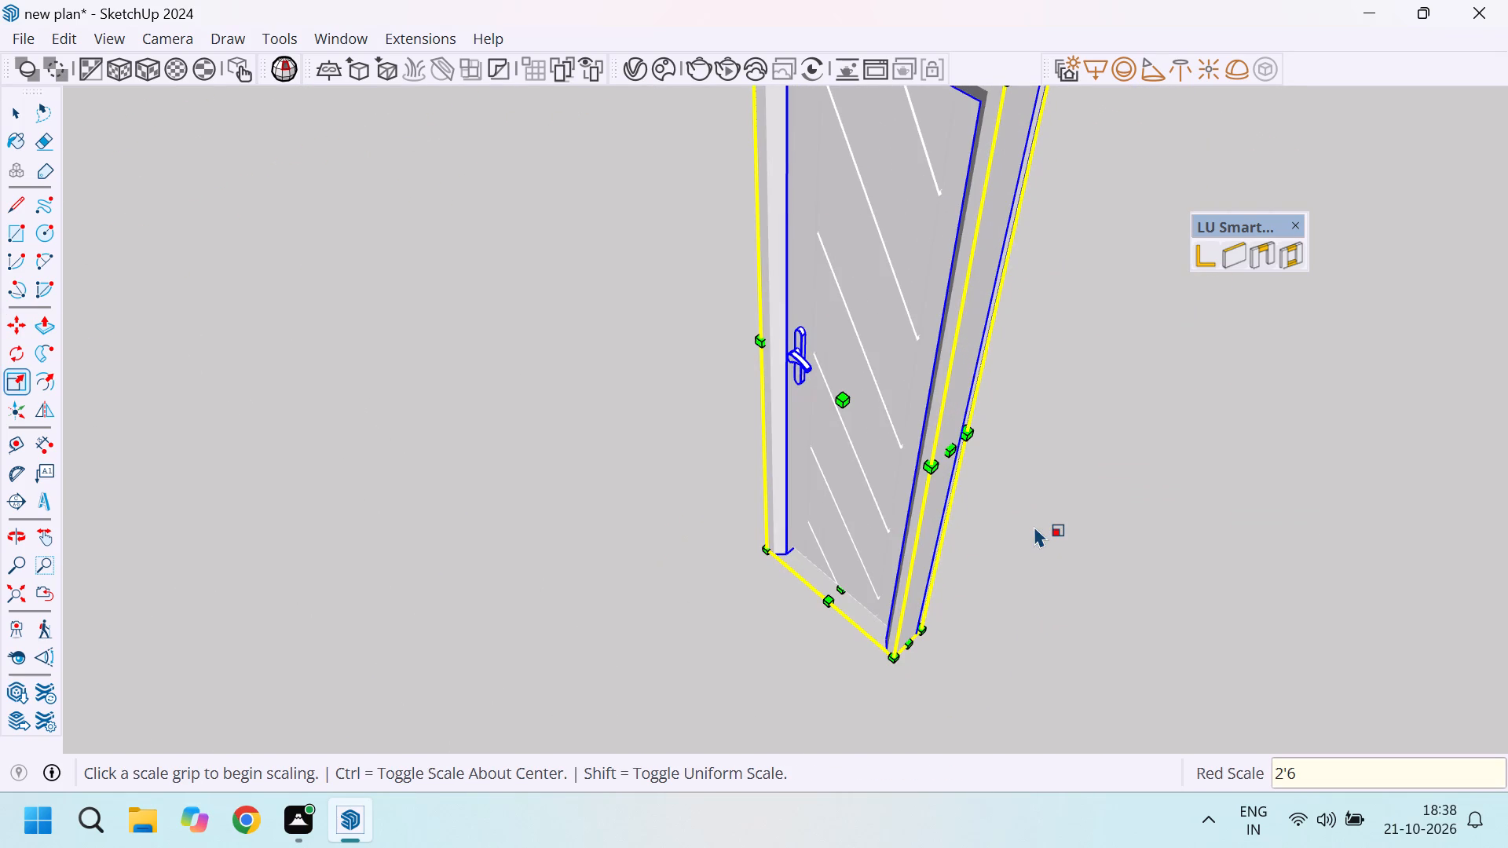
Scale the white primer door along the blue axis to a height of 7'.
scroll(1080, 525, "down", 5)
scroll(986, 242, "up", 5)
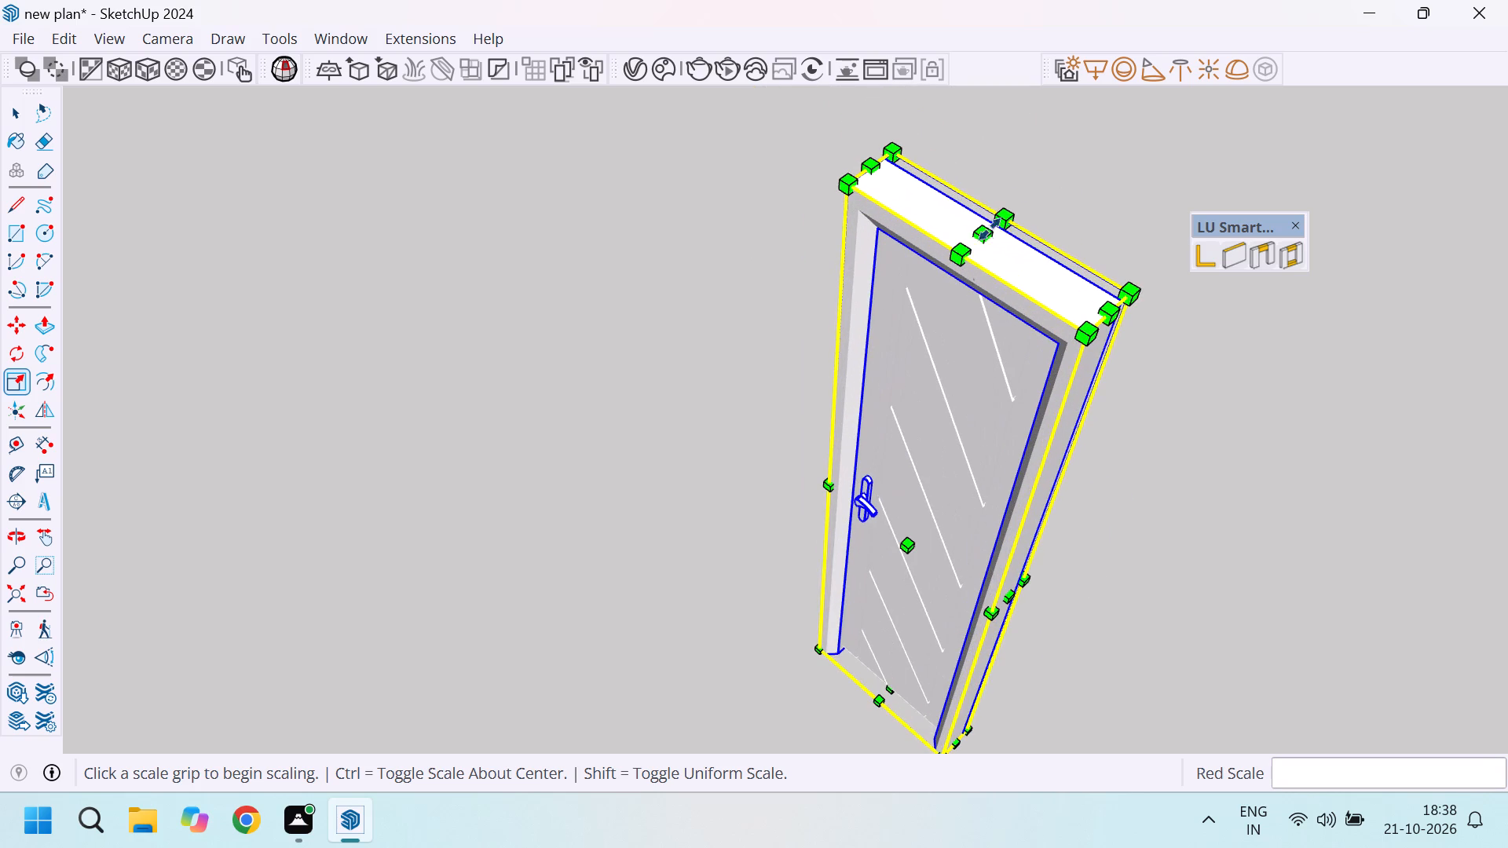
left_click(988, 236)
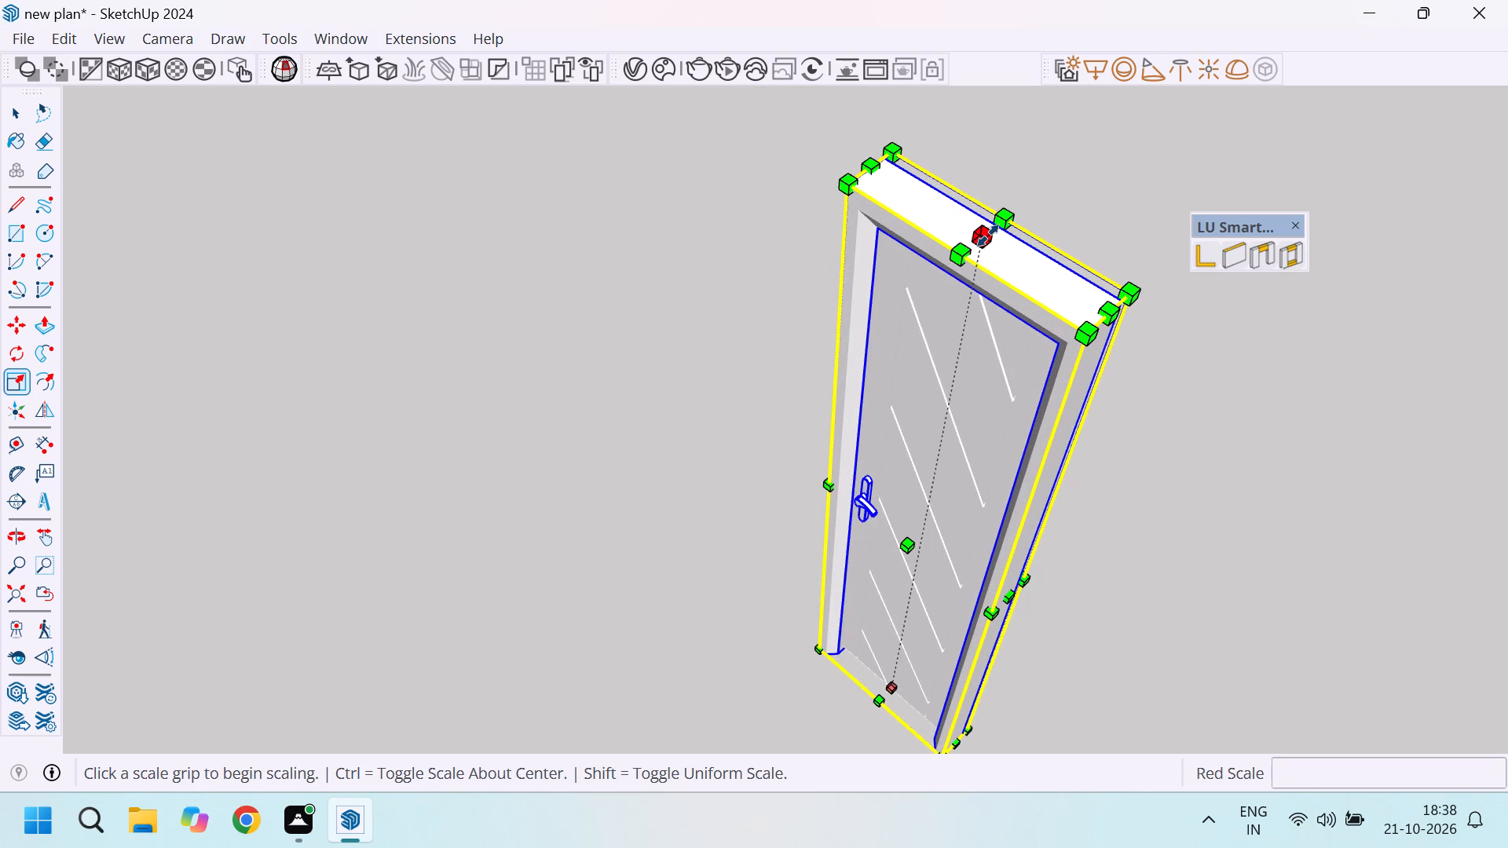
type("7'")
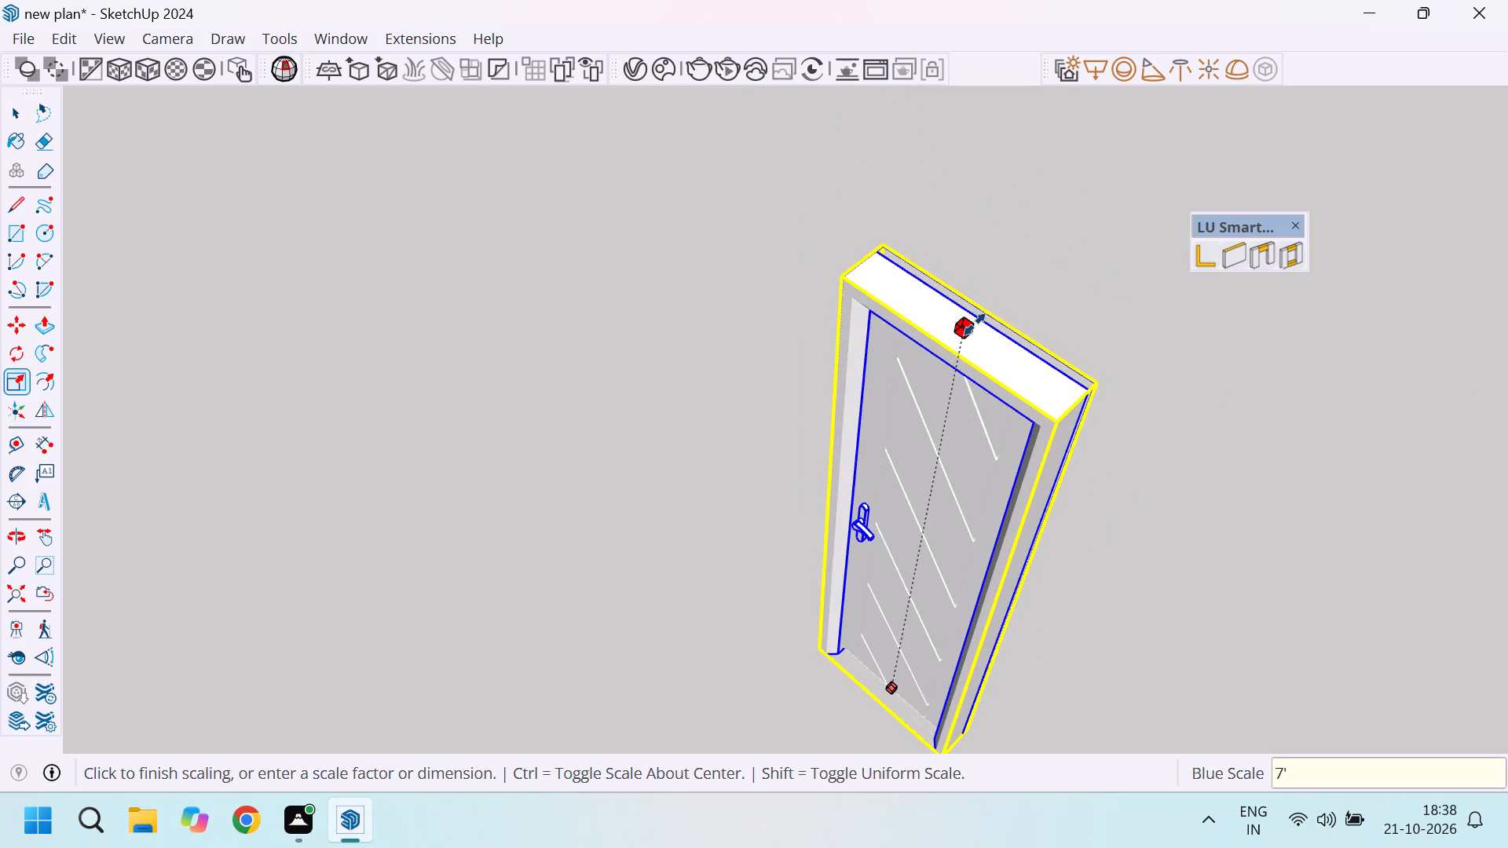
key("Return")
key("space")
Check the depth of the white door's frame along its bottom edge with the Line tool.
scroll(999, 578, "up", 4)
scroll(985, 473, "down", 5)
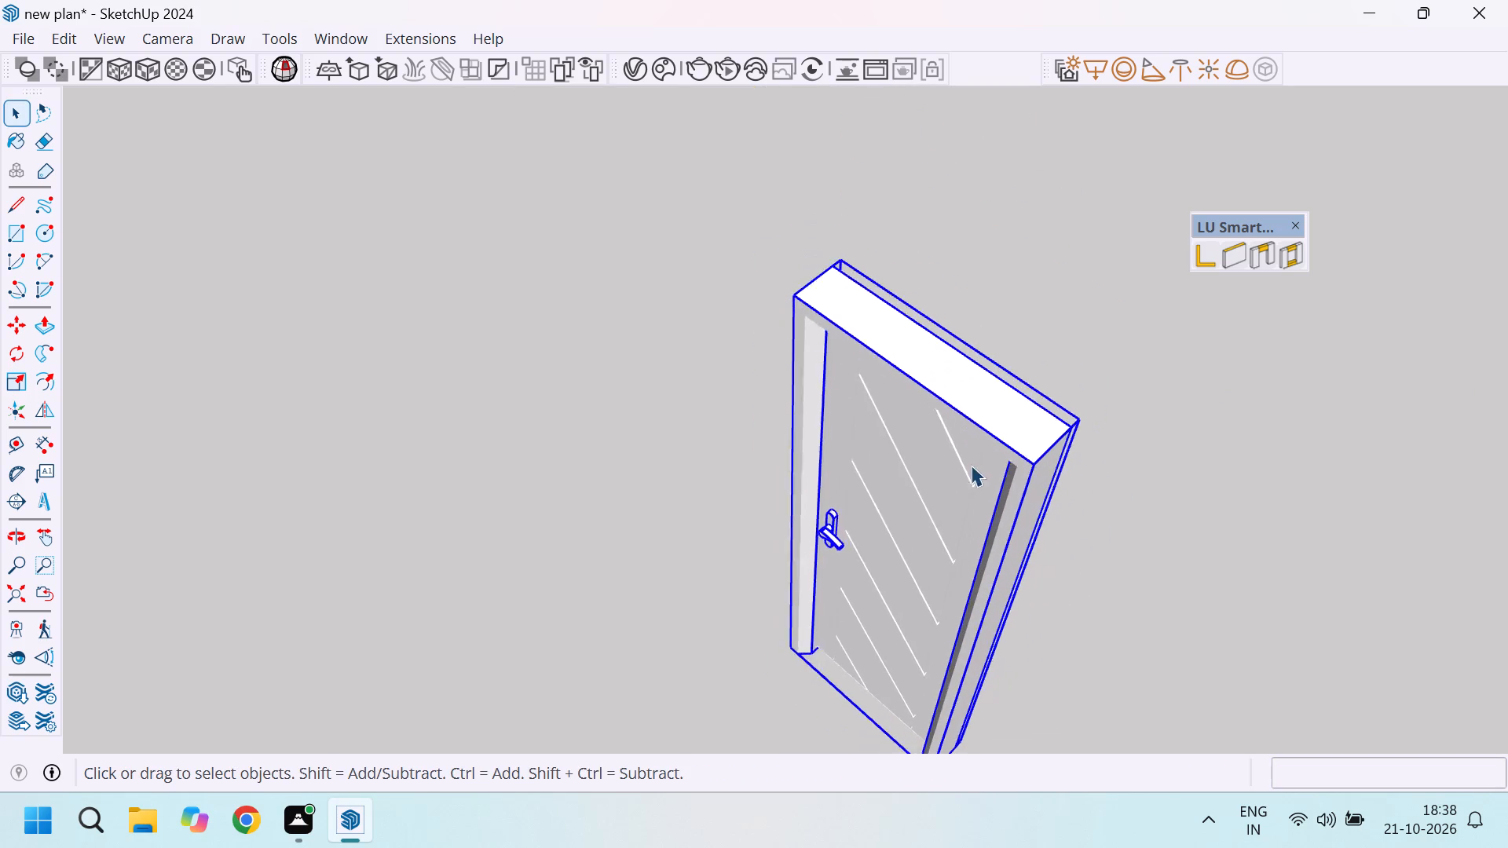
middle_click_drag(1045, 517, 891, 425)
scroll(889, 371, "down", 6)
scroll(893, 551, "up", 10)
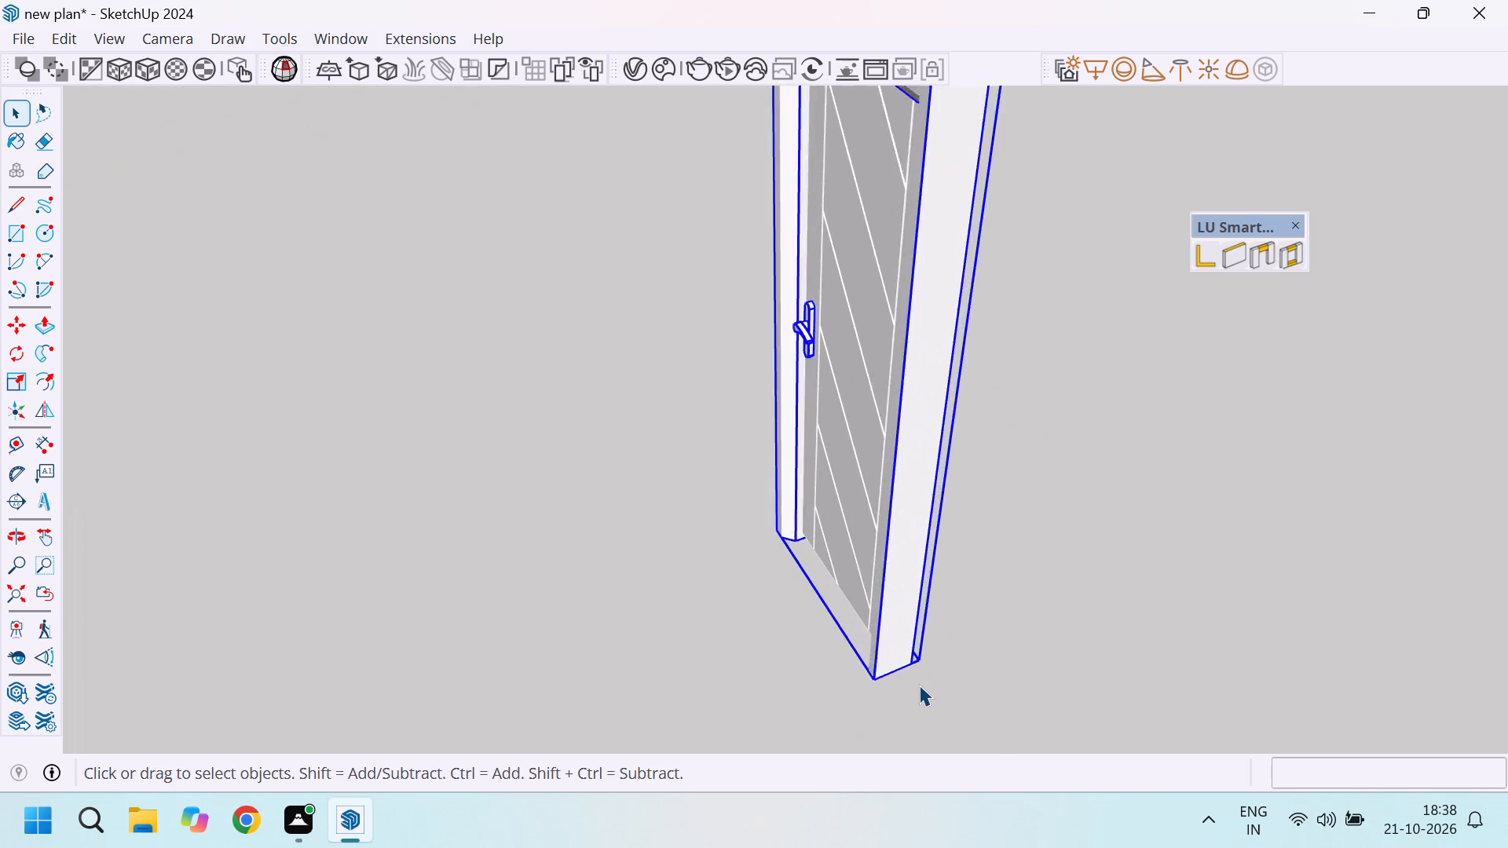
scroll(919, 685, "up", 2)
key("l")
scroll(914, 678, "up", 5)
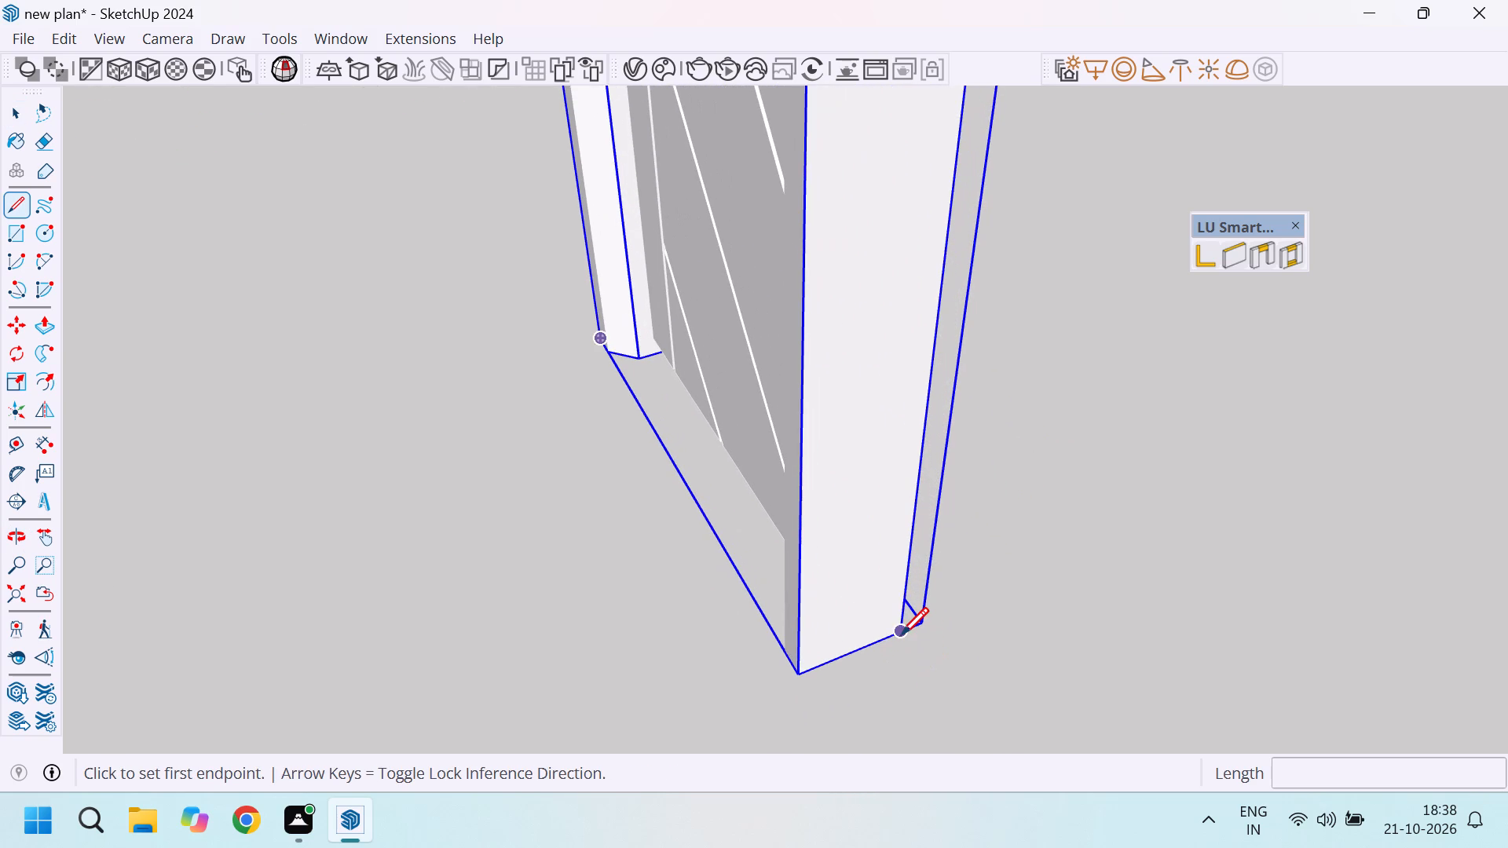
left_click(901, 634)
key("Escape")
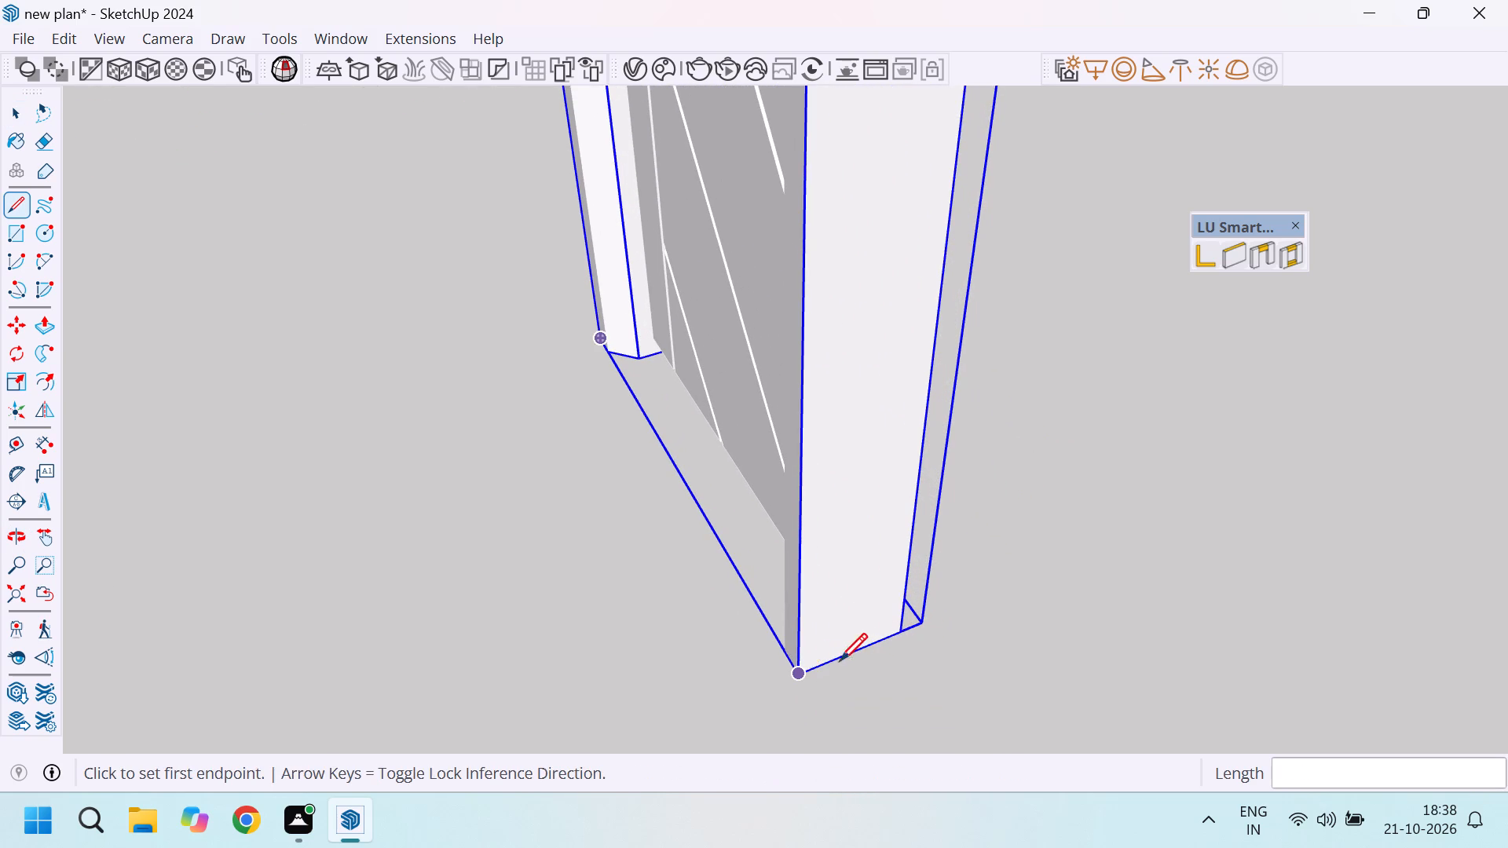
scroll(846, 652, "down", 9)
key("space")
scroll(855, 537, "down", 6)
scroll(867, 437, "down", 3)
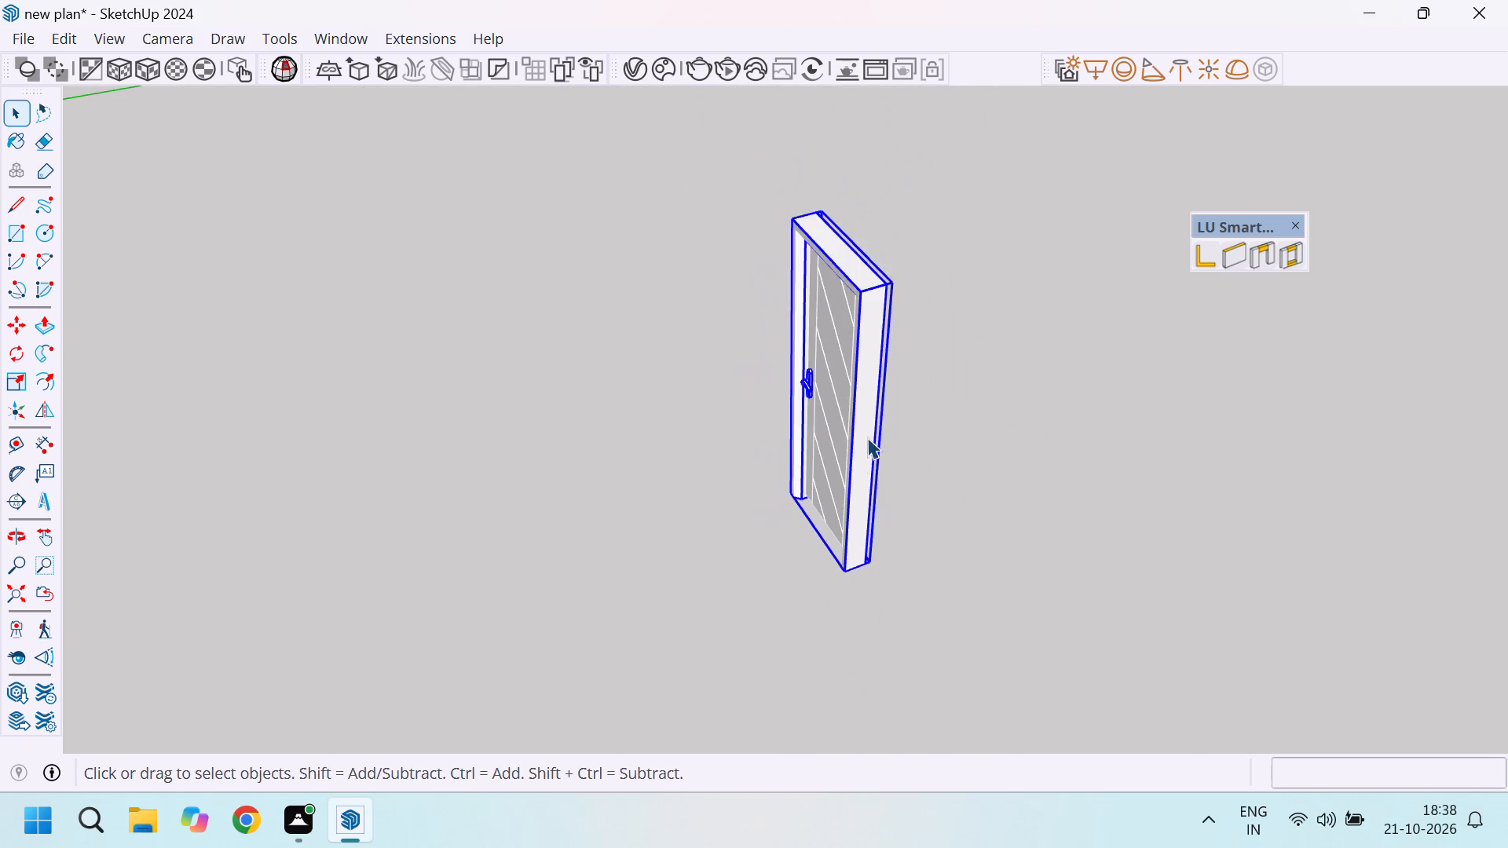
Scale the white primer door along the green axis to a depth of 5".
scroll(847, 490, "up", 5)
left_click(865, 512)
key("s")
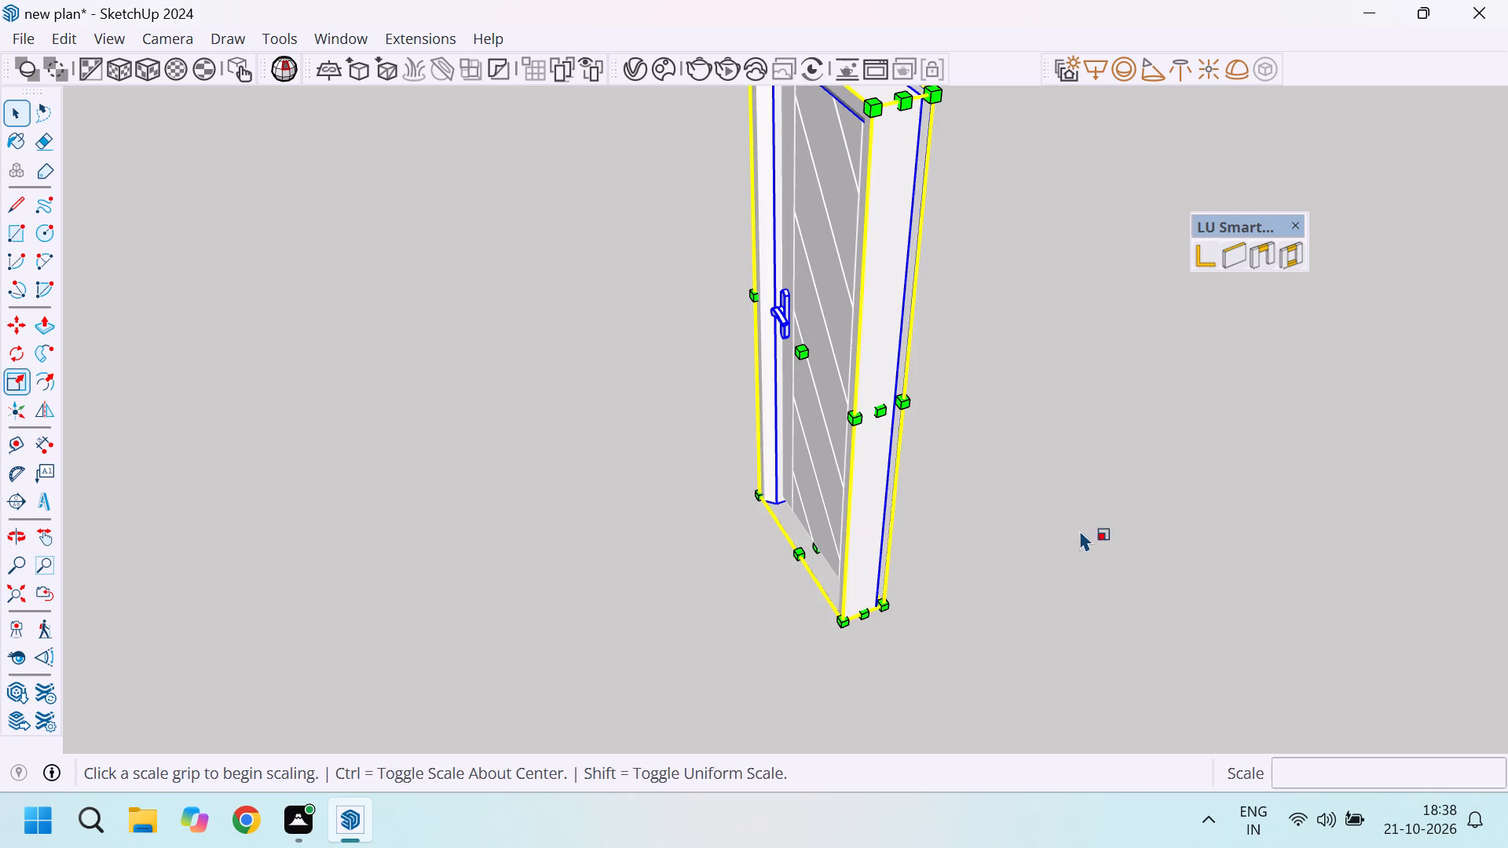
scroll(866, 410, "up", 3)
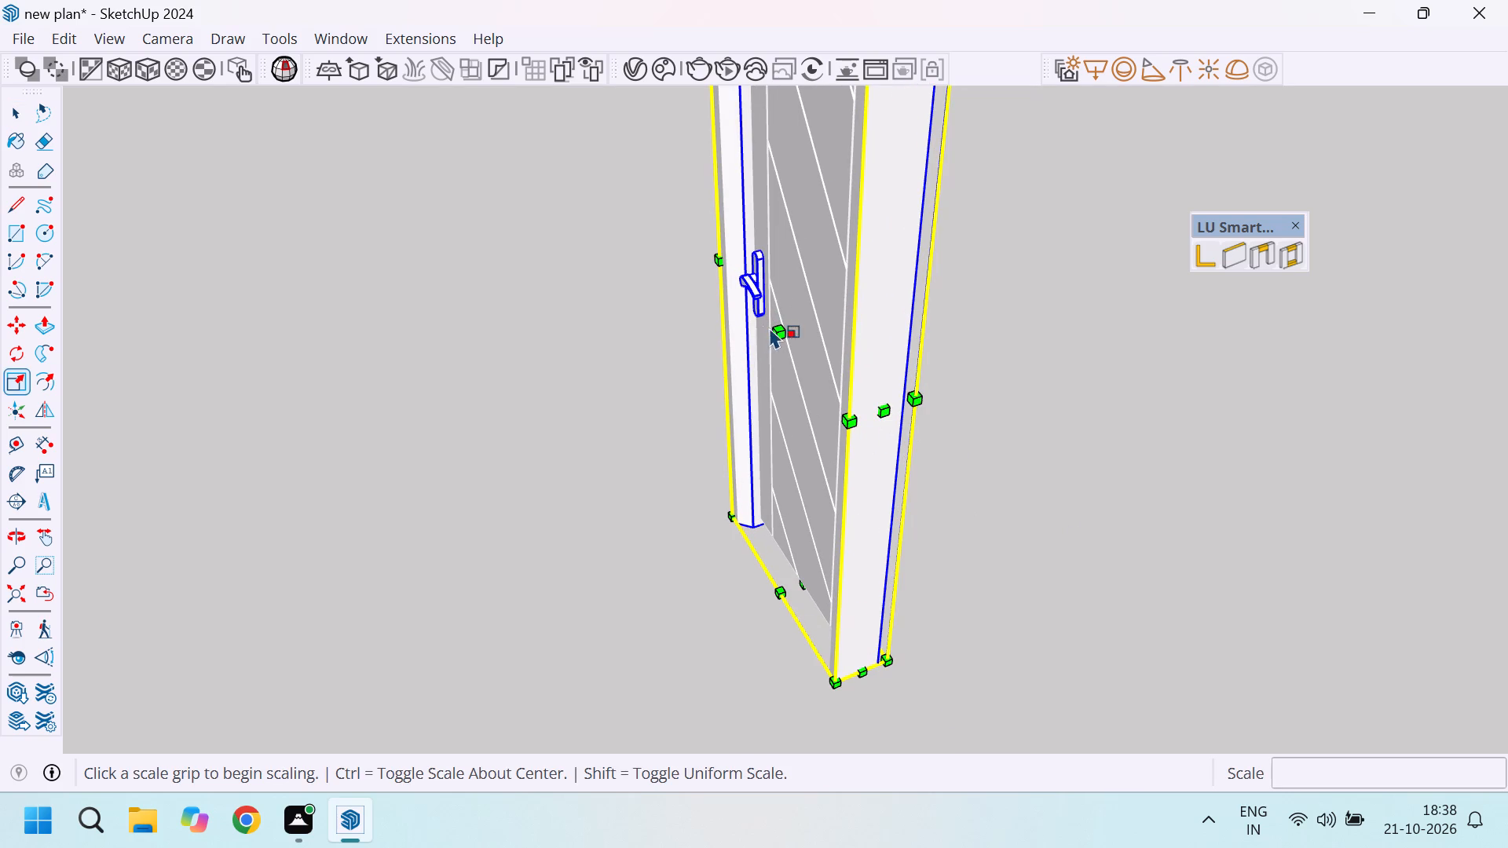
left_click(773, 331)
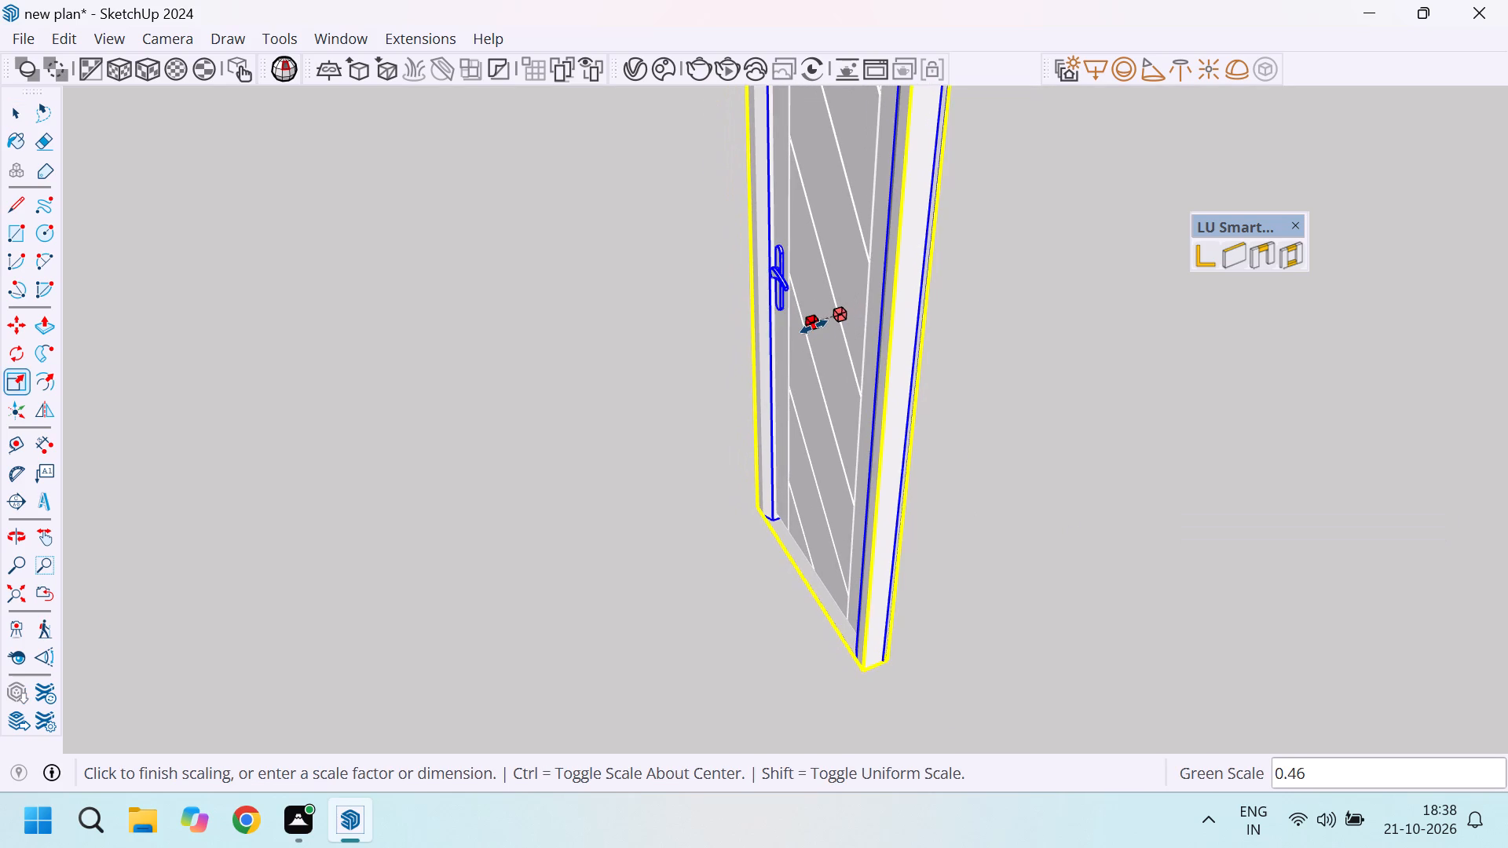
key("5")
key("shift+quotedbl")
key("Return")
key("space")
Move the white door by its bottom edge midpoint into the bathroom doorway at the passage end between the two wooden doors.
scroll(976, 387, "down", 9)
scroll(899, 577, "up", 5)
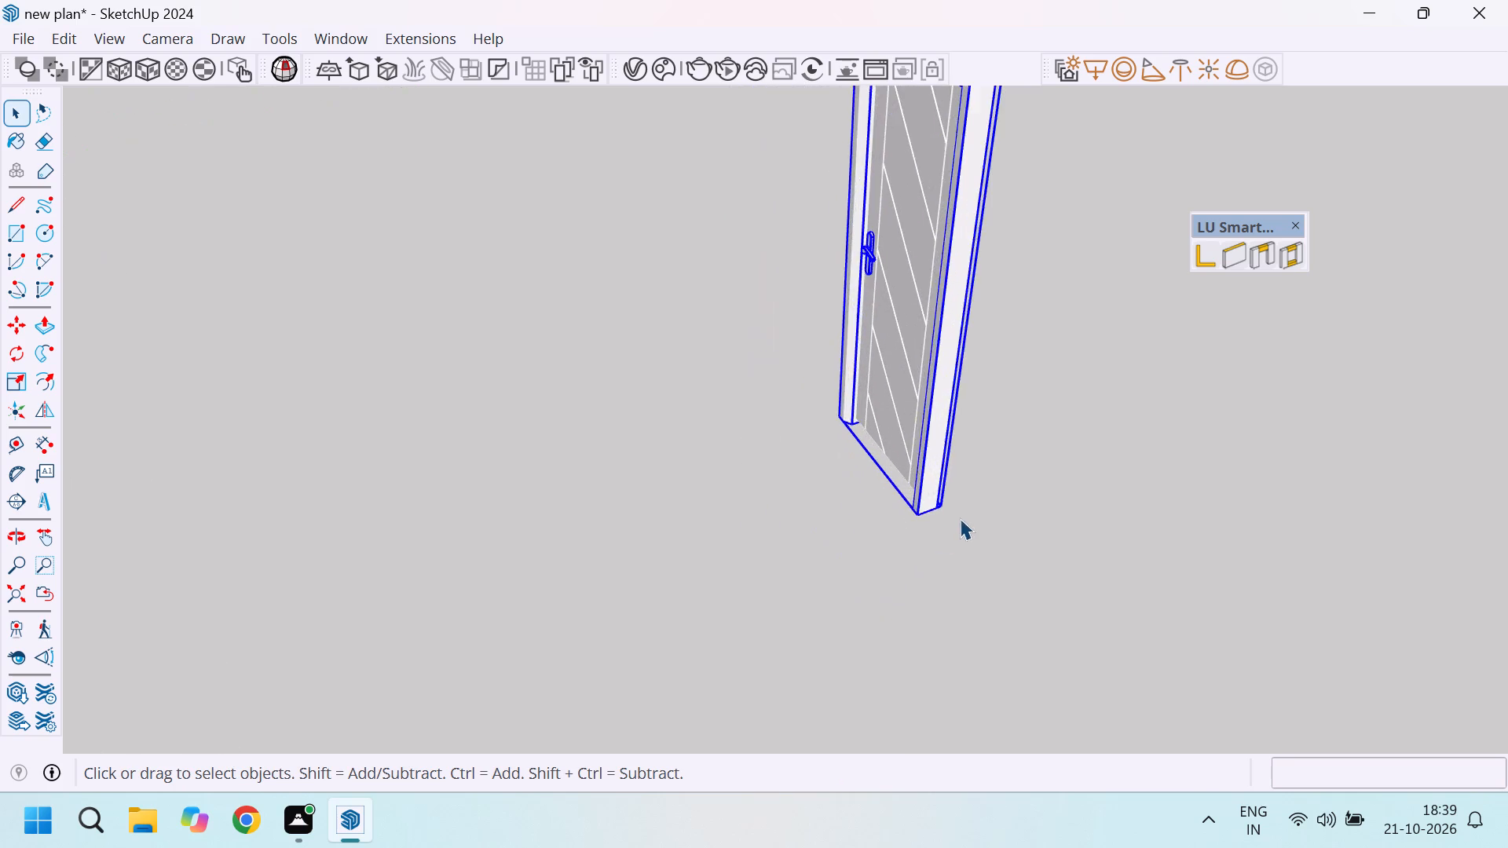
scroll(959, 510, "up", 8)
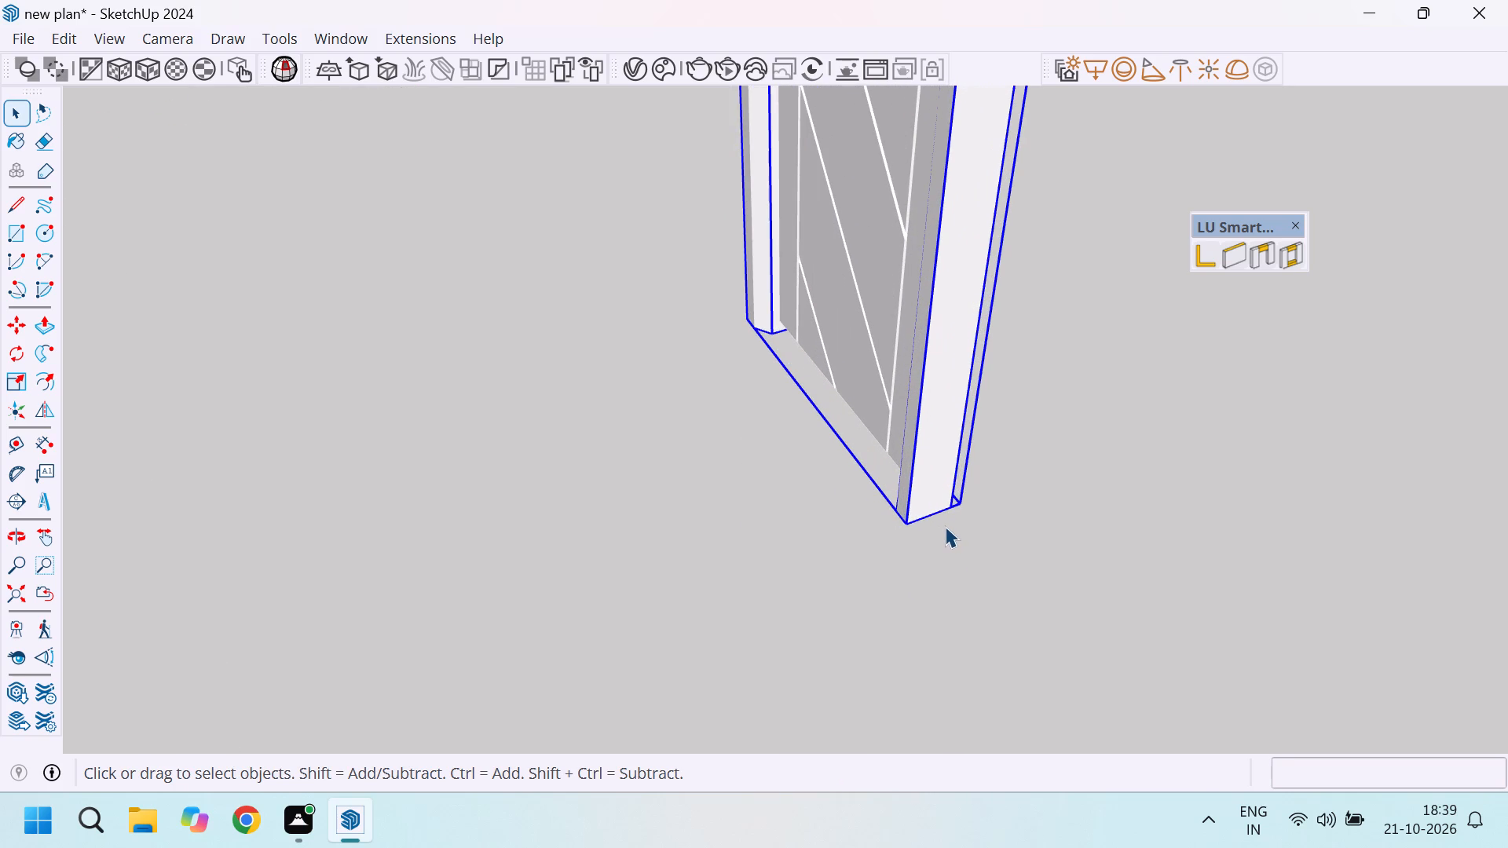
key("m")
scroll(927, 519, "up", 6)
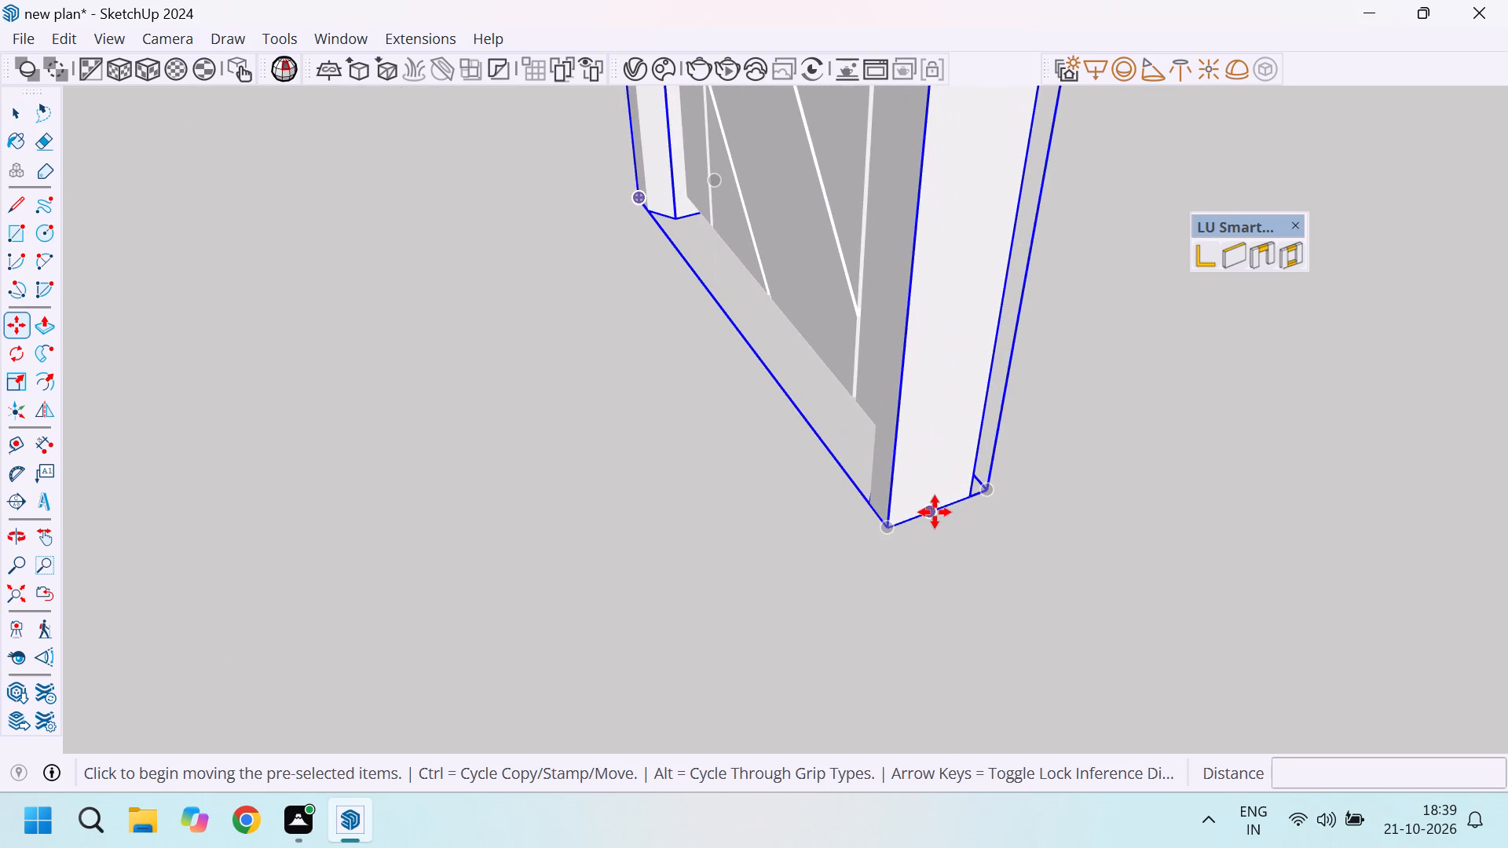
left_click(935, 510)
scroll(1294, 323, "down", 20)
scroll(1294, 323, "down", 10)
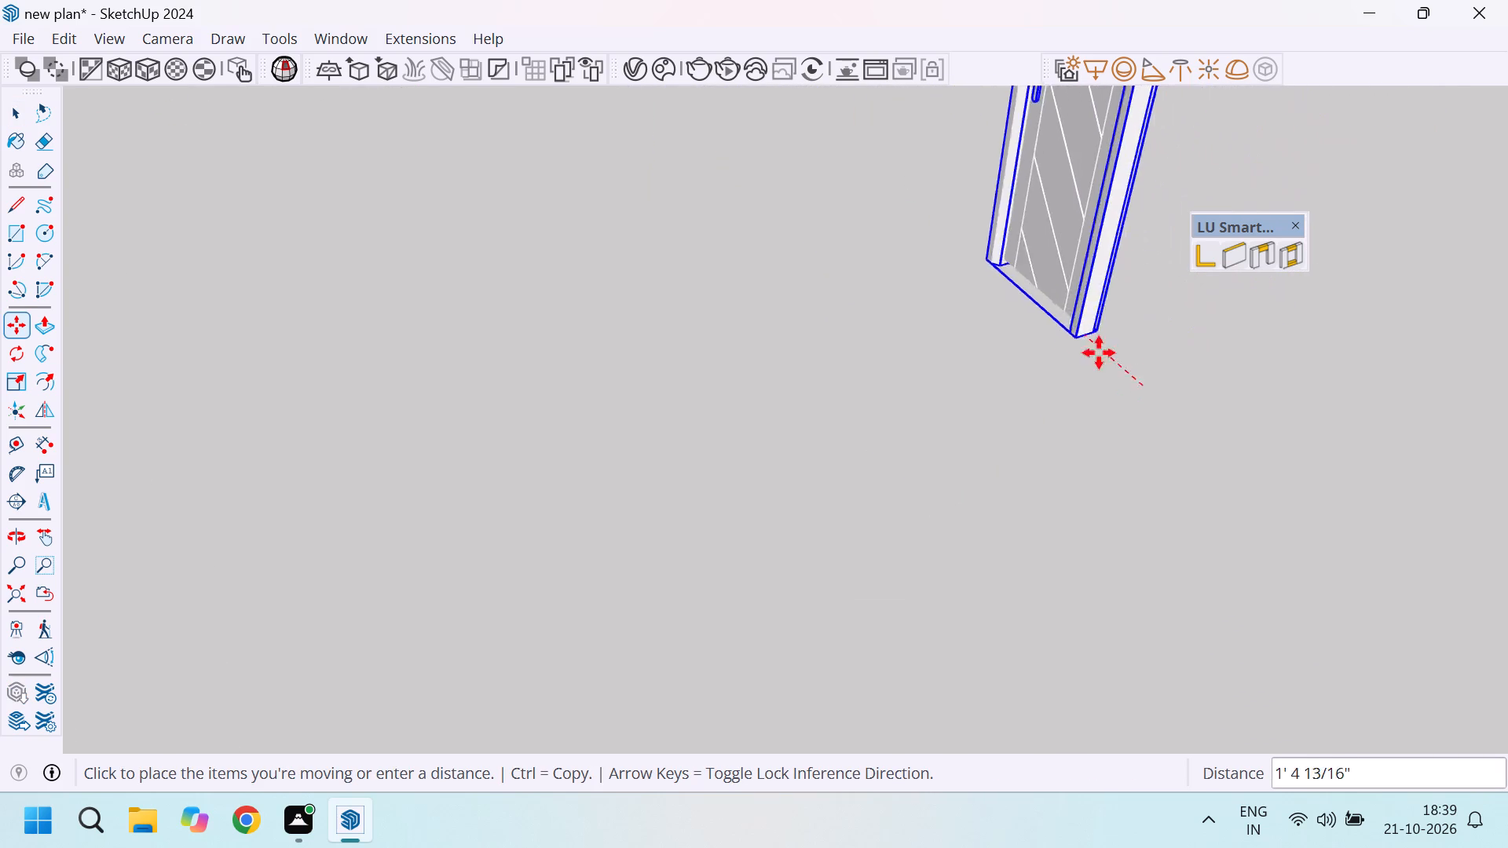
scroll(1099, 353, "down", 15)
scroll(958, 290, "down", 3)
scroll(716, 278, "up", 5)
middle_click_drag(605, 339, 850, 356)
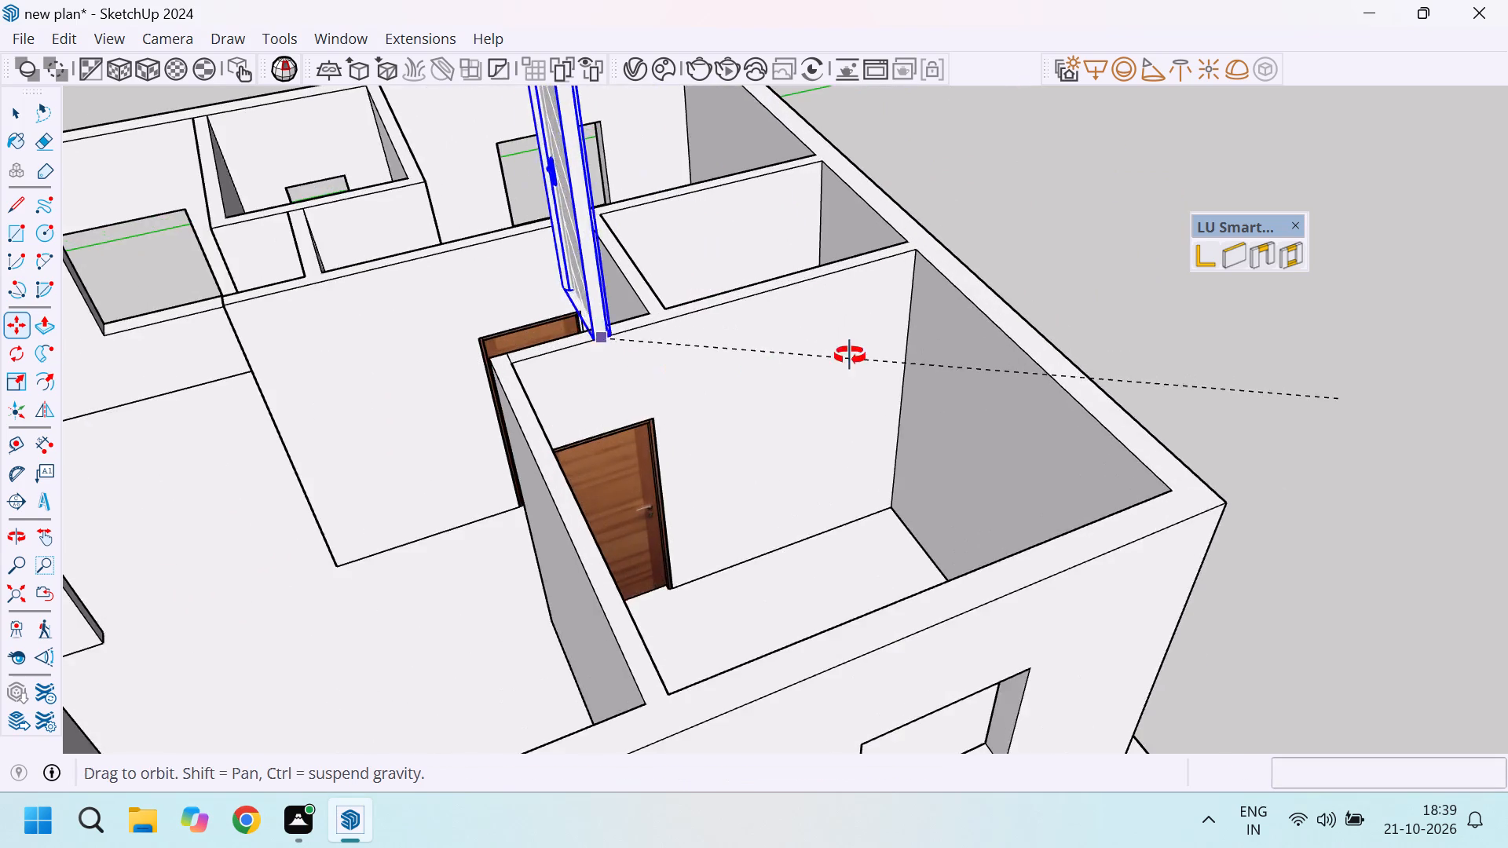
middle_click_drag(850, 356, 1123, 298)
scroll(956, 361, "up", 5)
scroll(893, 478, "up", 6)
scroll(908, 655, "up", 6)
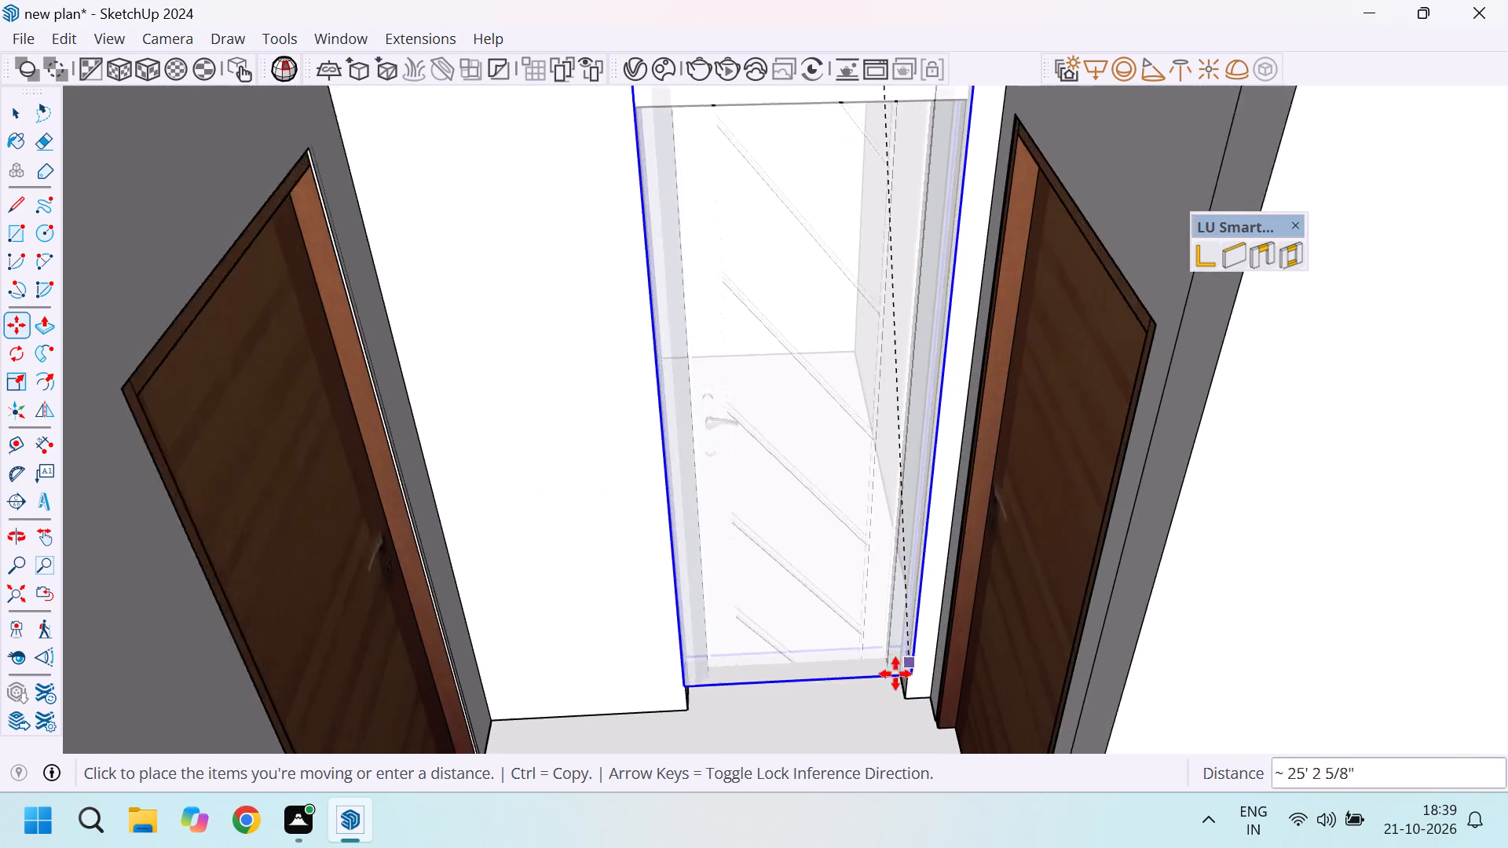
scroll(884, 694, "up", 20)
scroll(884, 694, "up", 17)
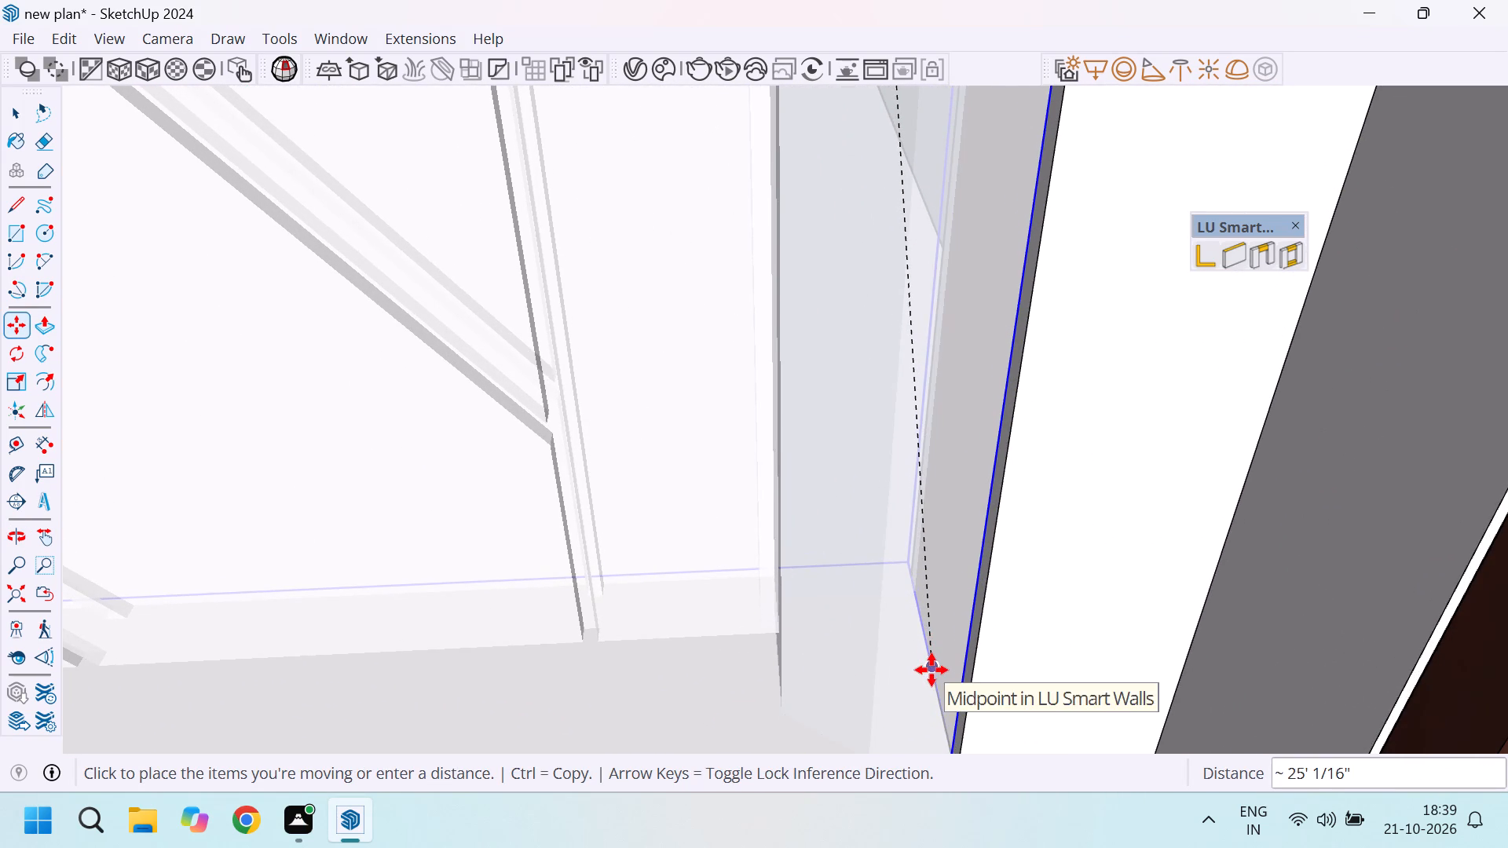
left_click(932, 670)
scroll(948, 462, "down", 20)
scroll(948, 462, "down", 1)
scroll(869, 537, "down", 9)
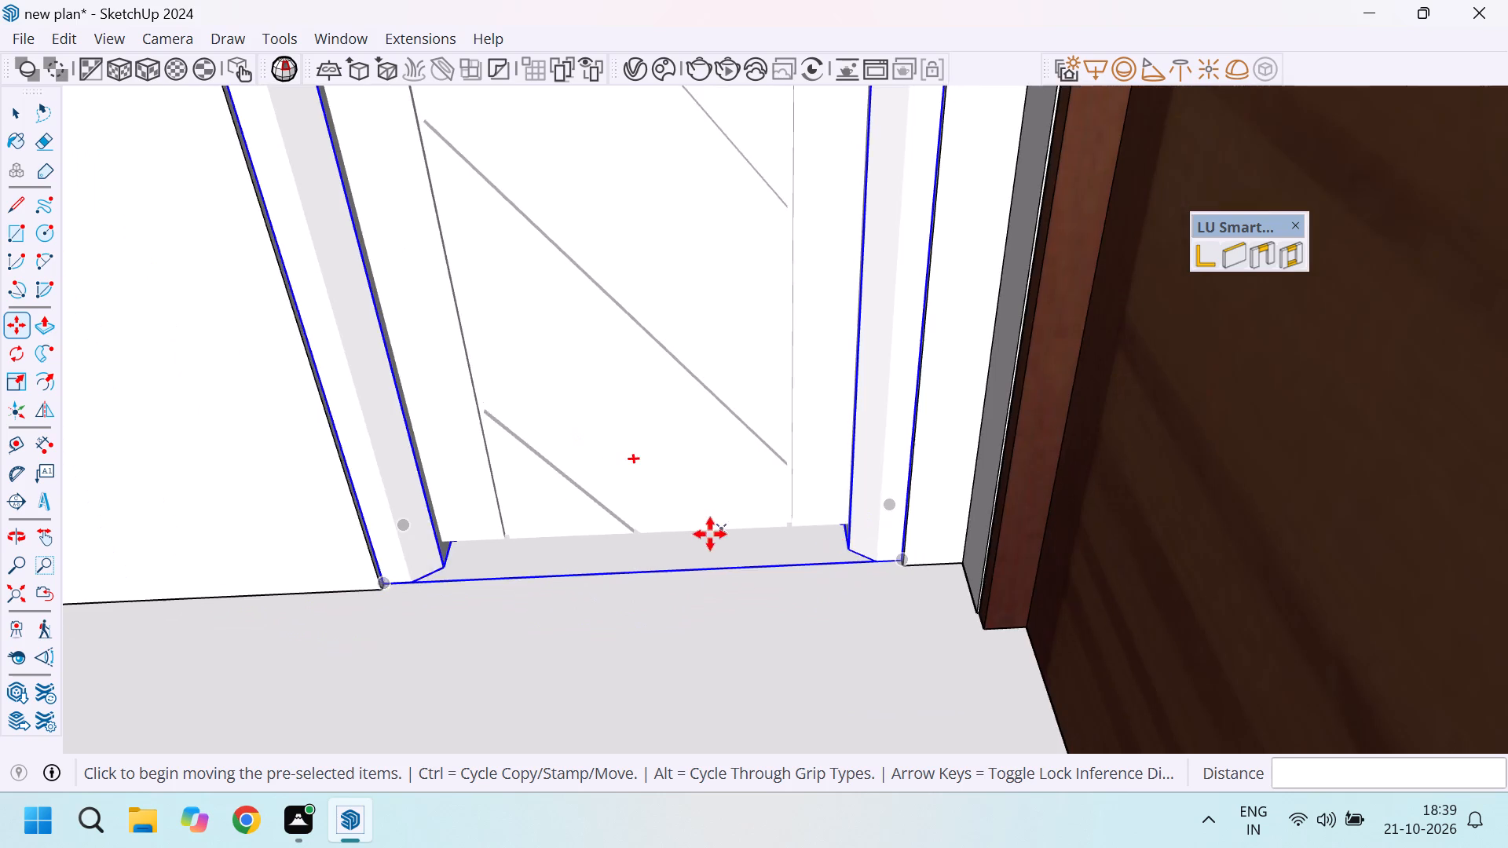
scroll(710, 534, "down", 8)
key("space")
scroll(716, 589, "down", 14)
Copy the white door from the passage-end doorway into the other bathroom's doorway in the adjoining bedroom wall, aligned to the opening's bottom corner.
middle_click_drag(712, 310, 473, 673)
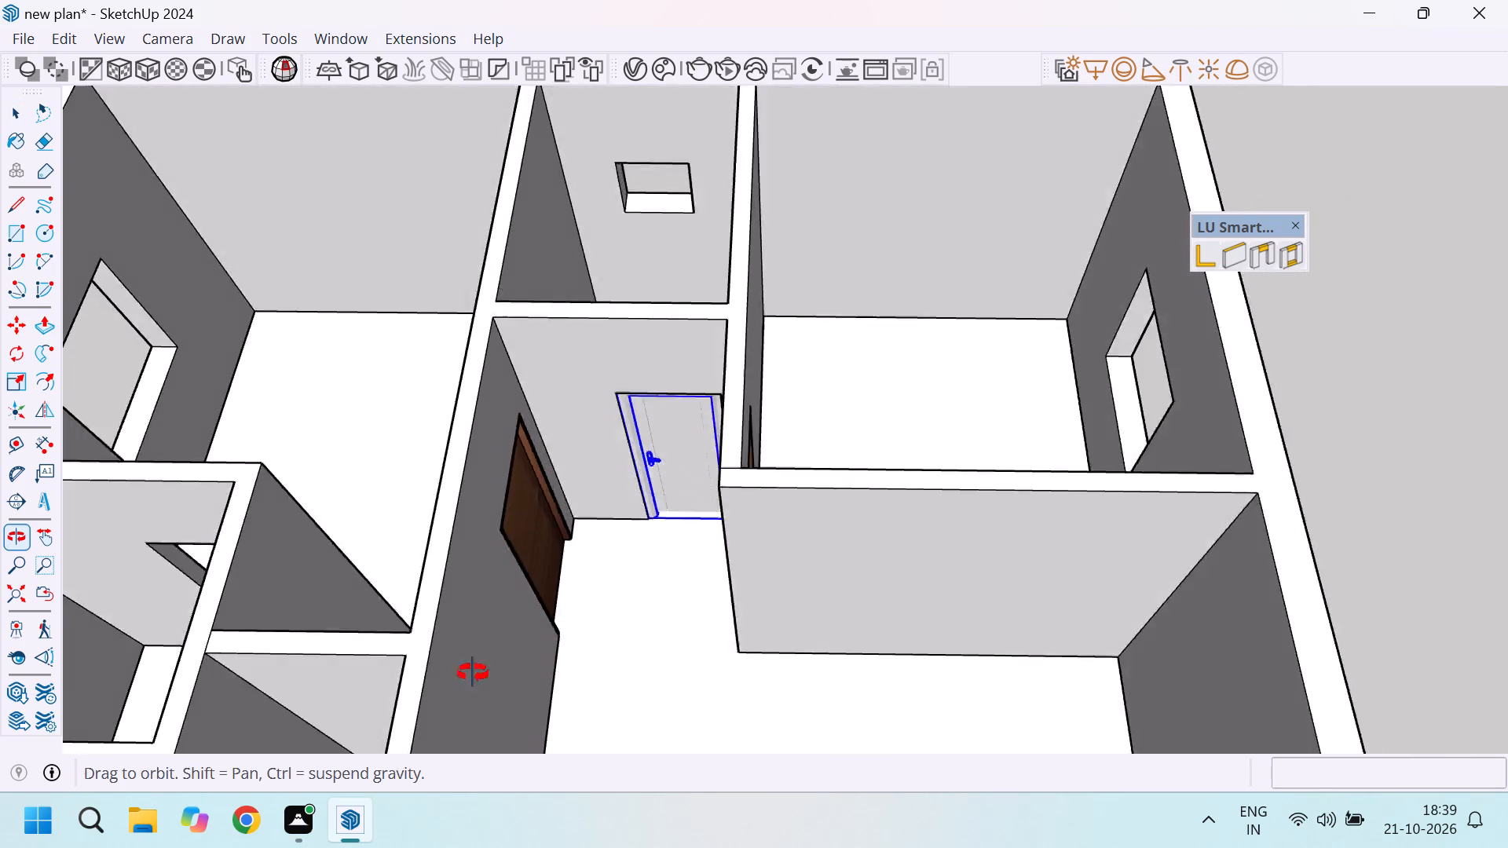
middle_click_drag(473, 673, 294, 631)
middle_click_drag(894, 286, 490, 228)
scroll(874, 191, "up", 12)
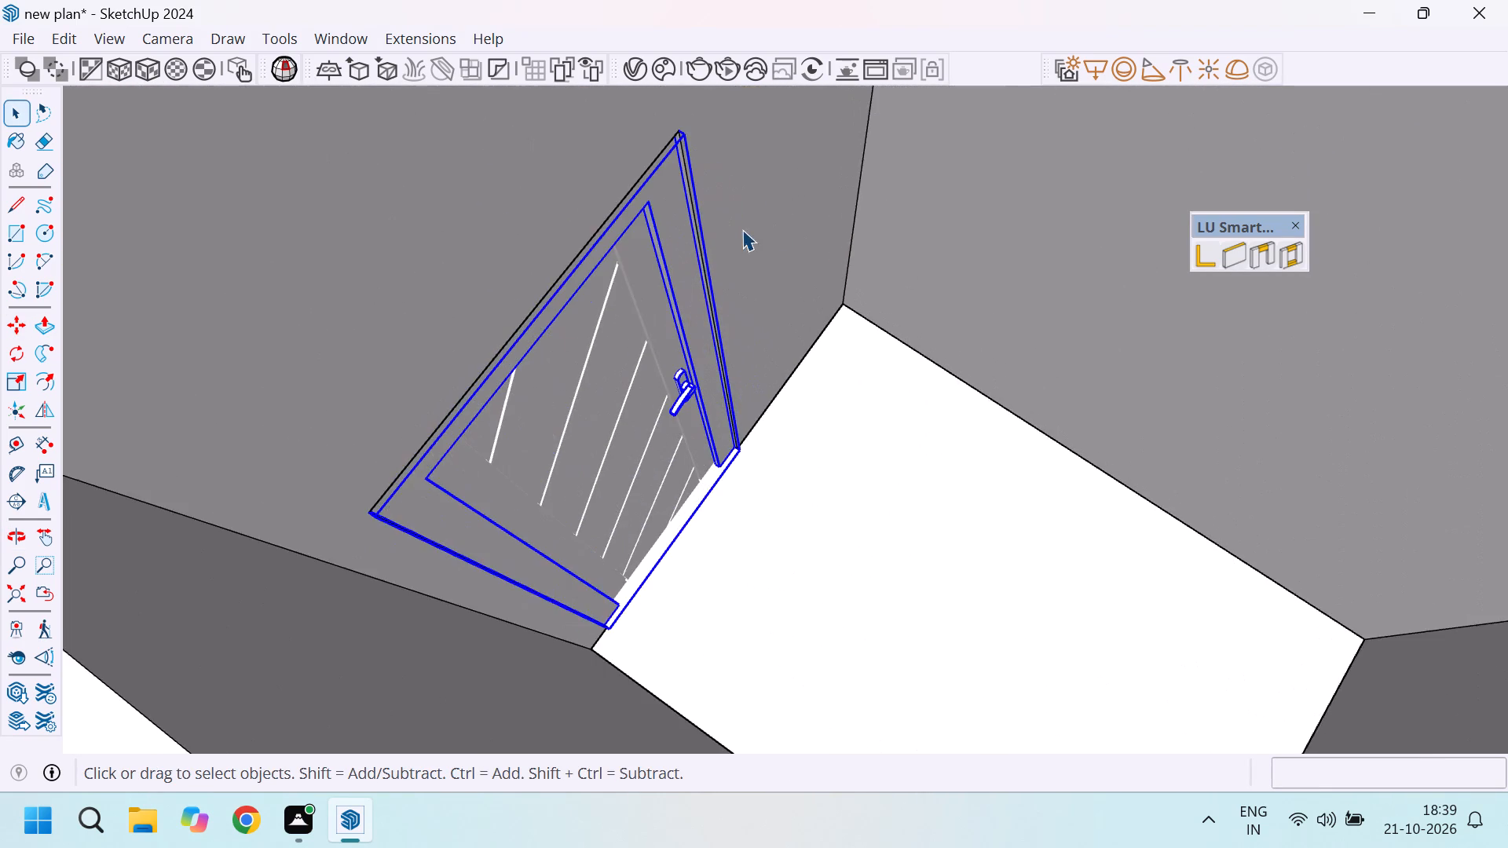
scroll(704, 243, "up", 4)
scroll(808, 567, "up", 10)
scroll(840, 494, "down", 4)
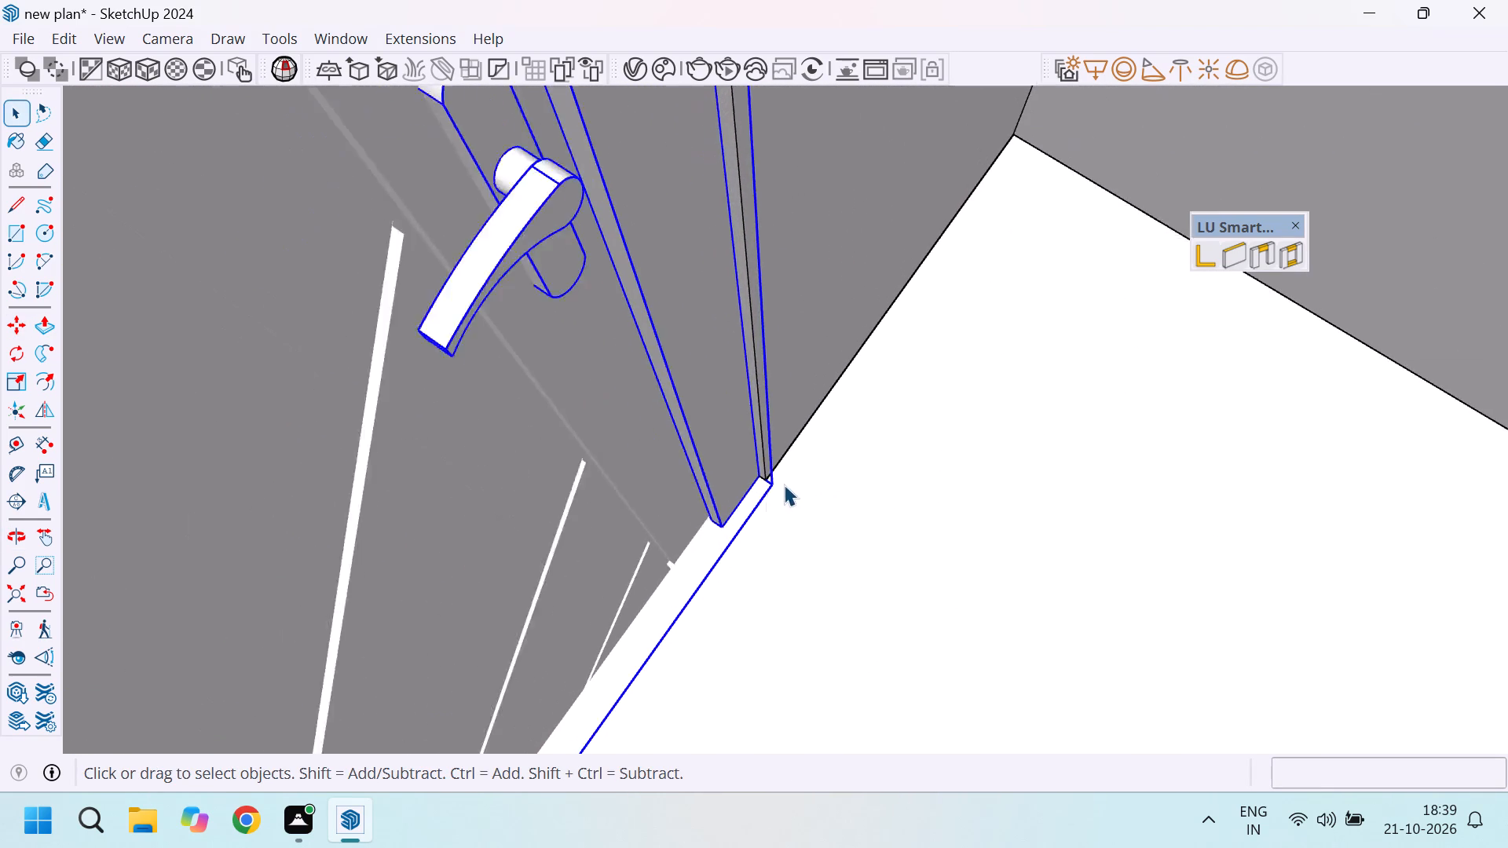
scroll(904, 484, "down", 6)
scroll(807, 407, "down", 6)
scroll(812, 463, "up", 11)
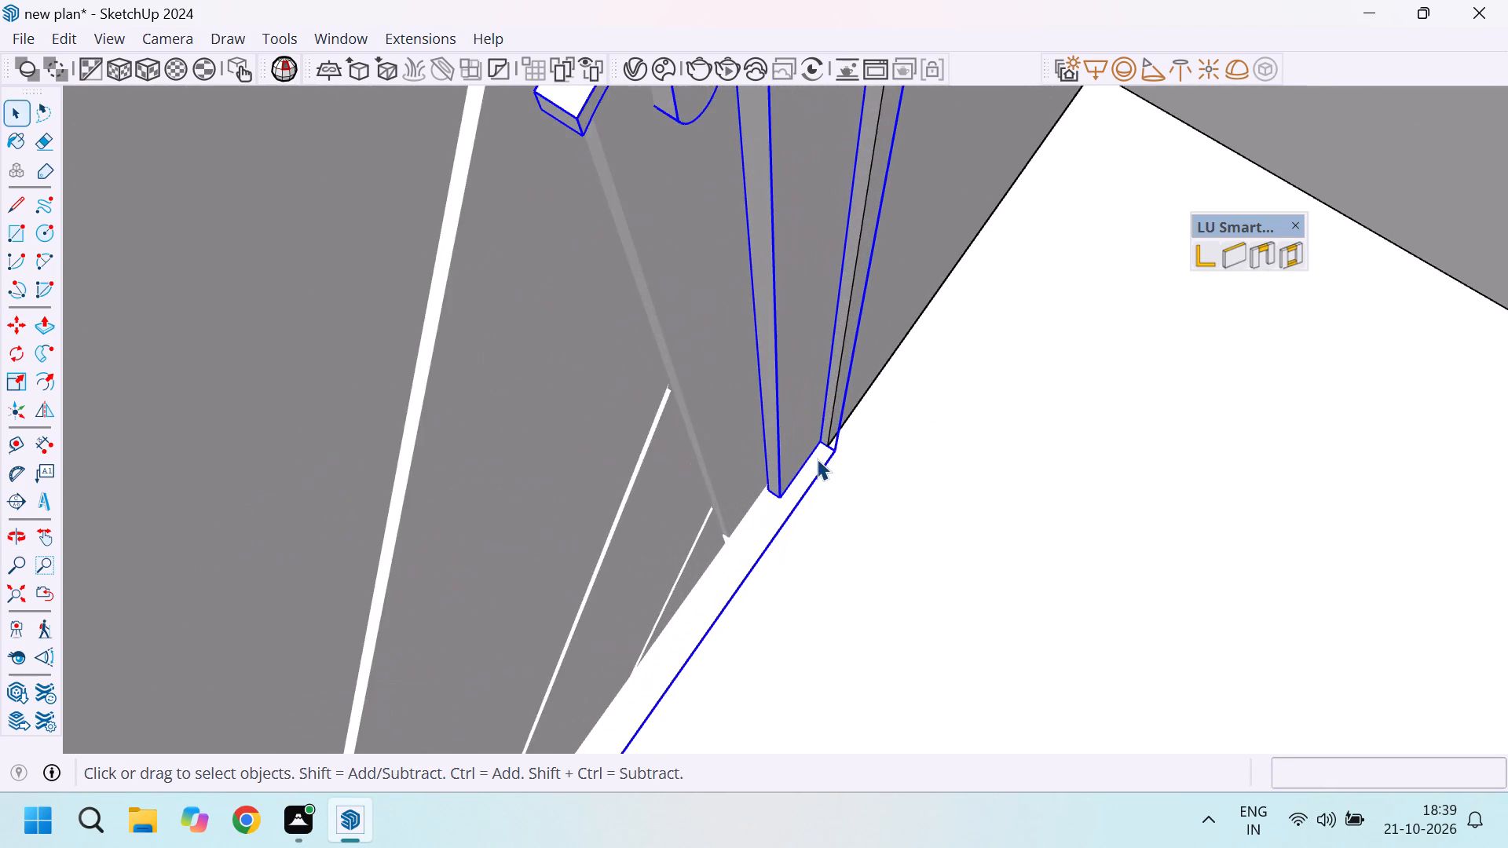
scroll(834, 446, "up", 5)
key("m")
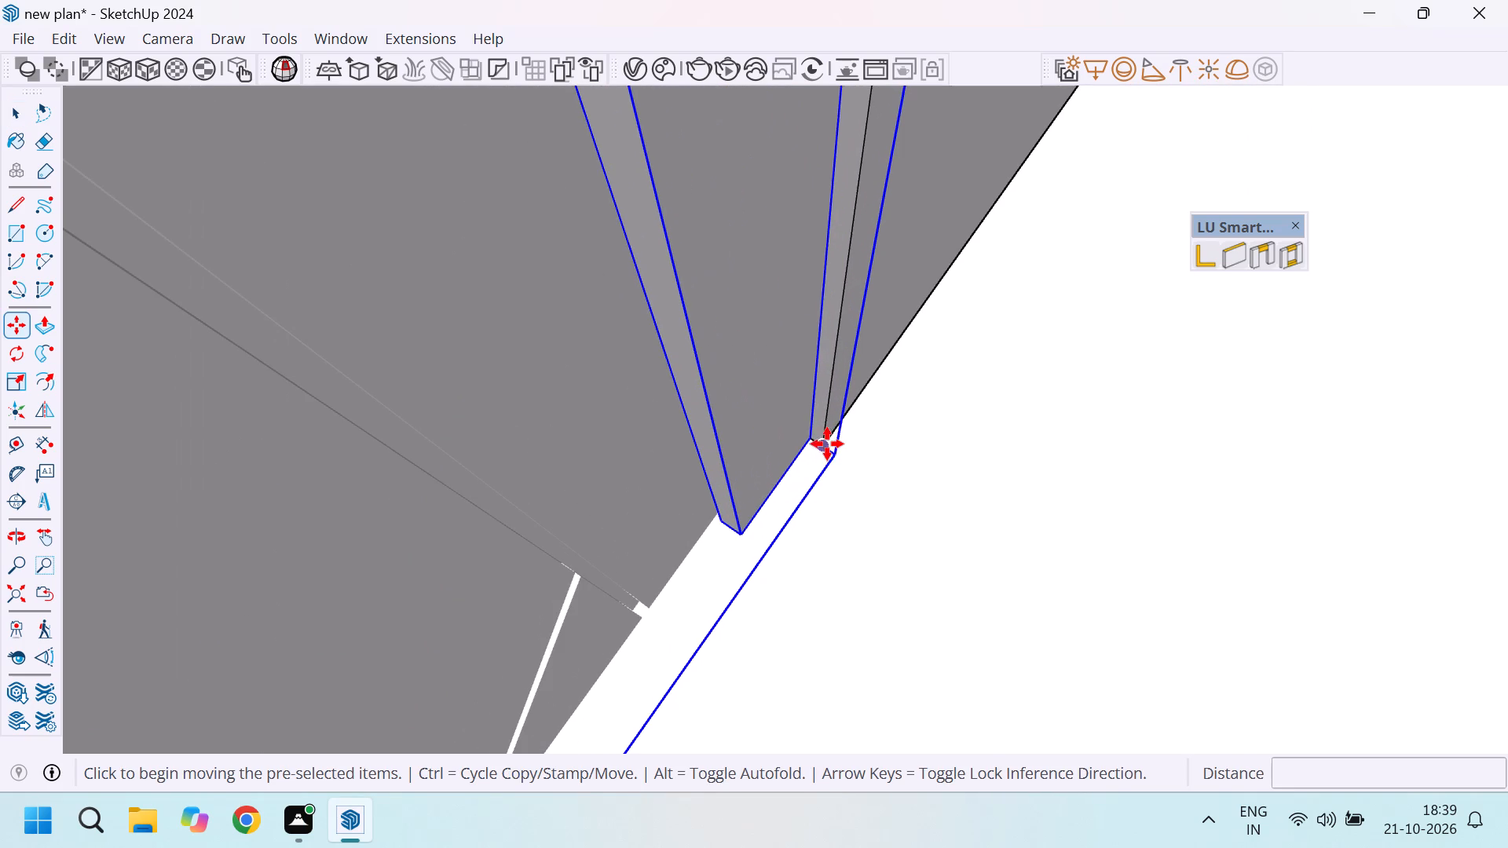
left_click_drag(825, 448, 833, 442)
scroll(1070, 239, "down", 20)
scroll(1070, 239, "down", 1)
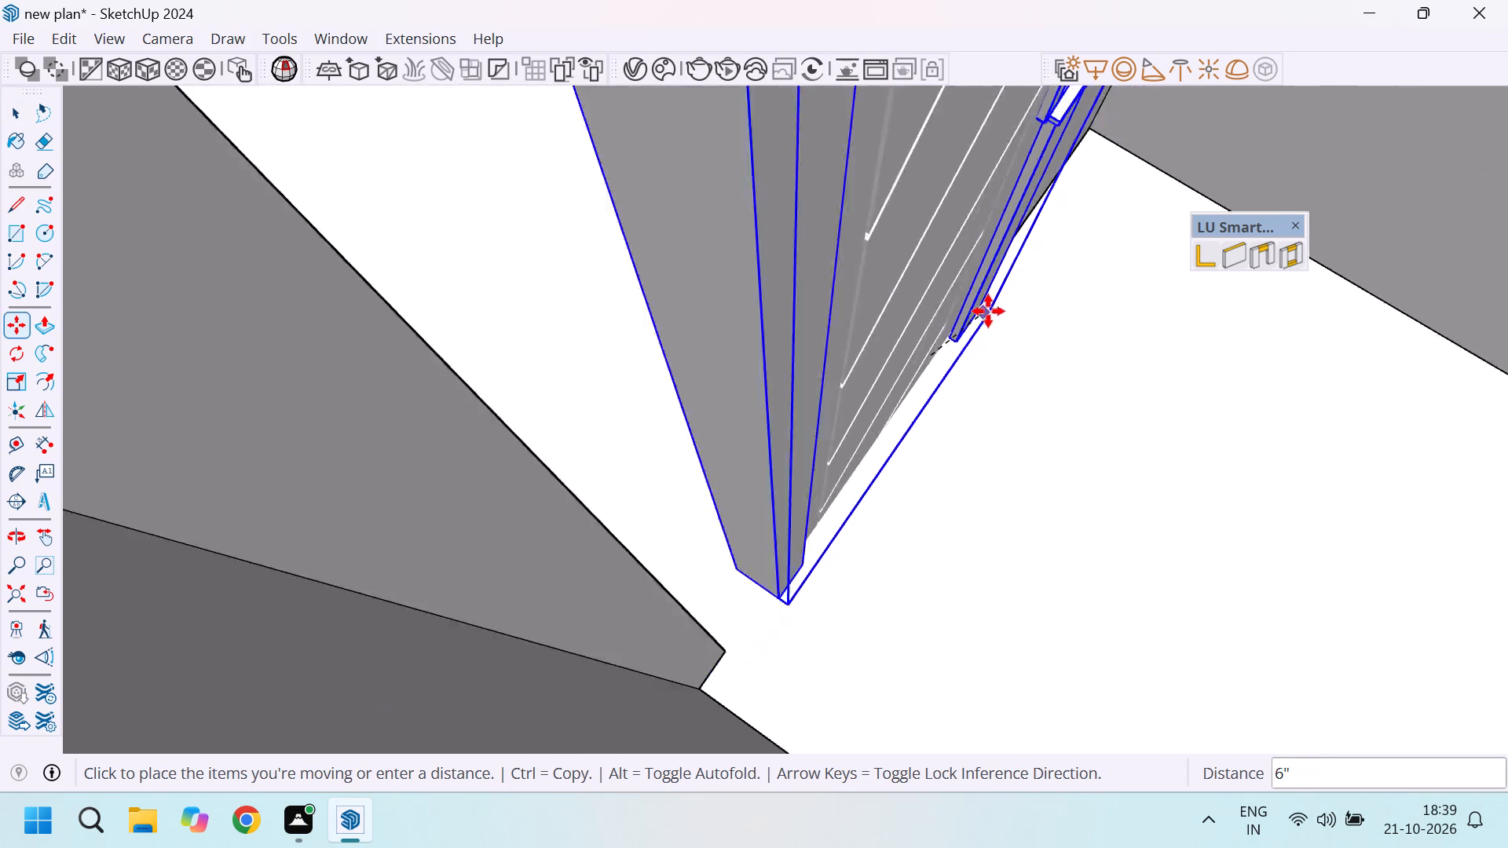
scroll(964, 334, "down", 20)
scroll(964, 334, "down", 7)
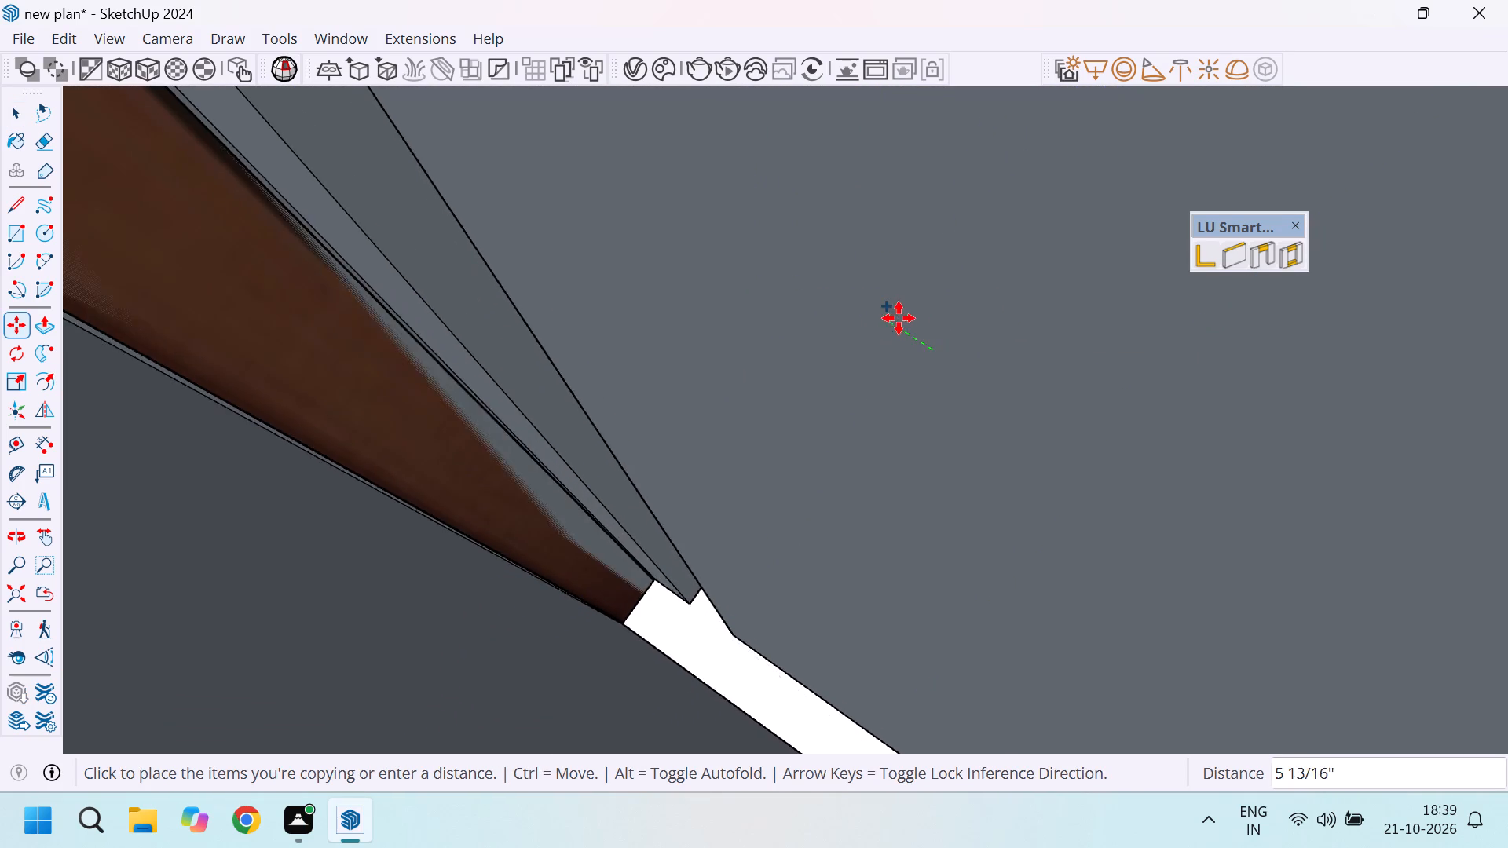
scroll(899, 318, "down", 20)
scroll(899, 318, "down", 12)
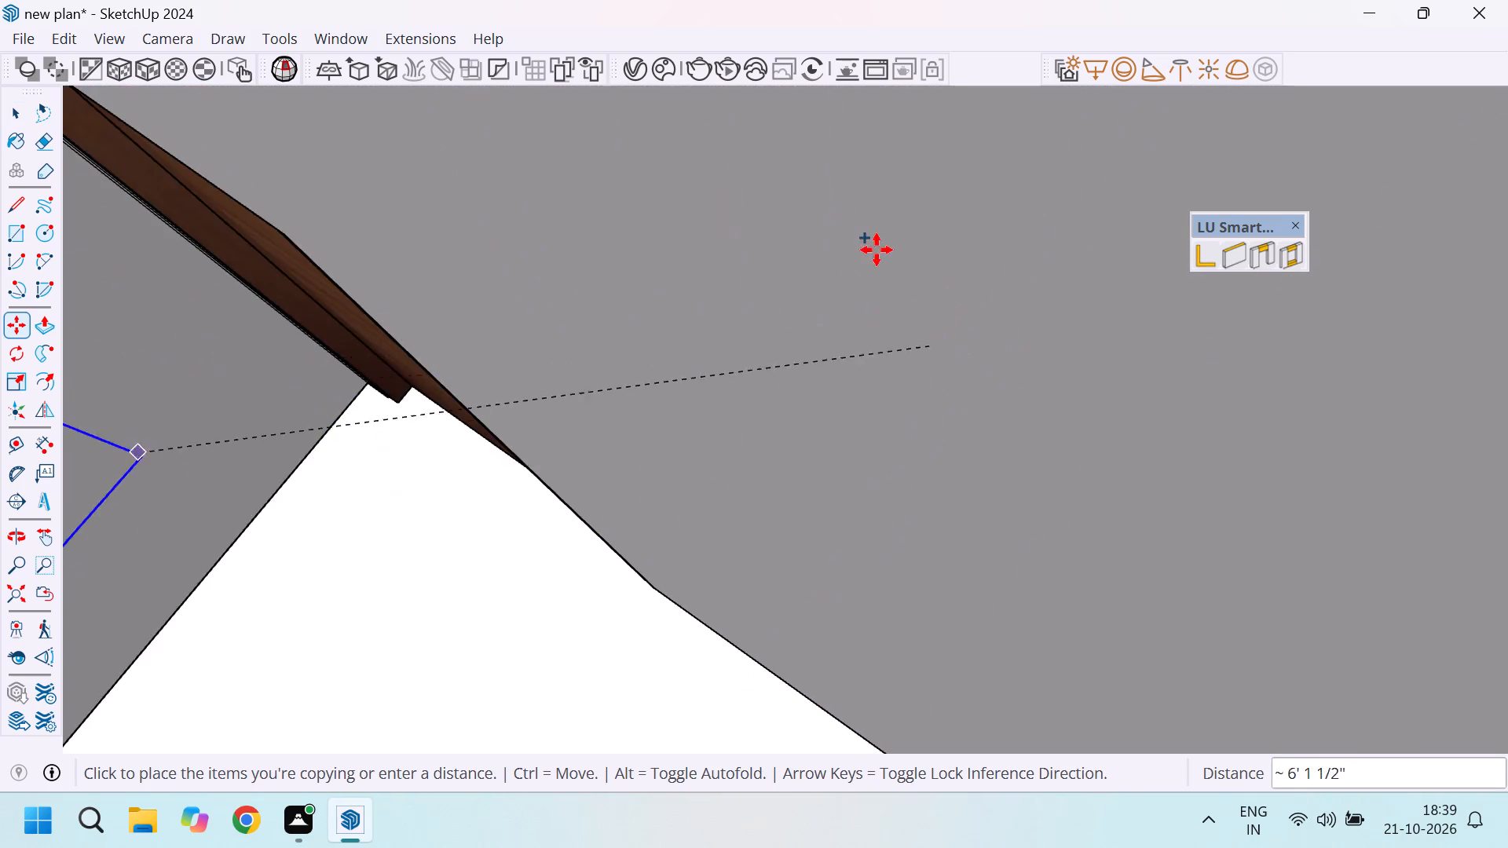
scroll(867, 235, "down", 20)
scroll(867, 235, "down", 5)
scroll(816, 173, "down", 20)
scroll(816, 173, "down", 1)
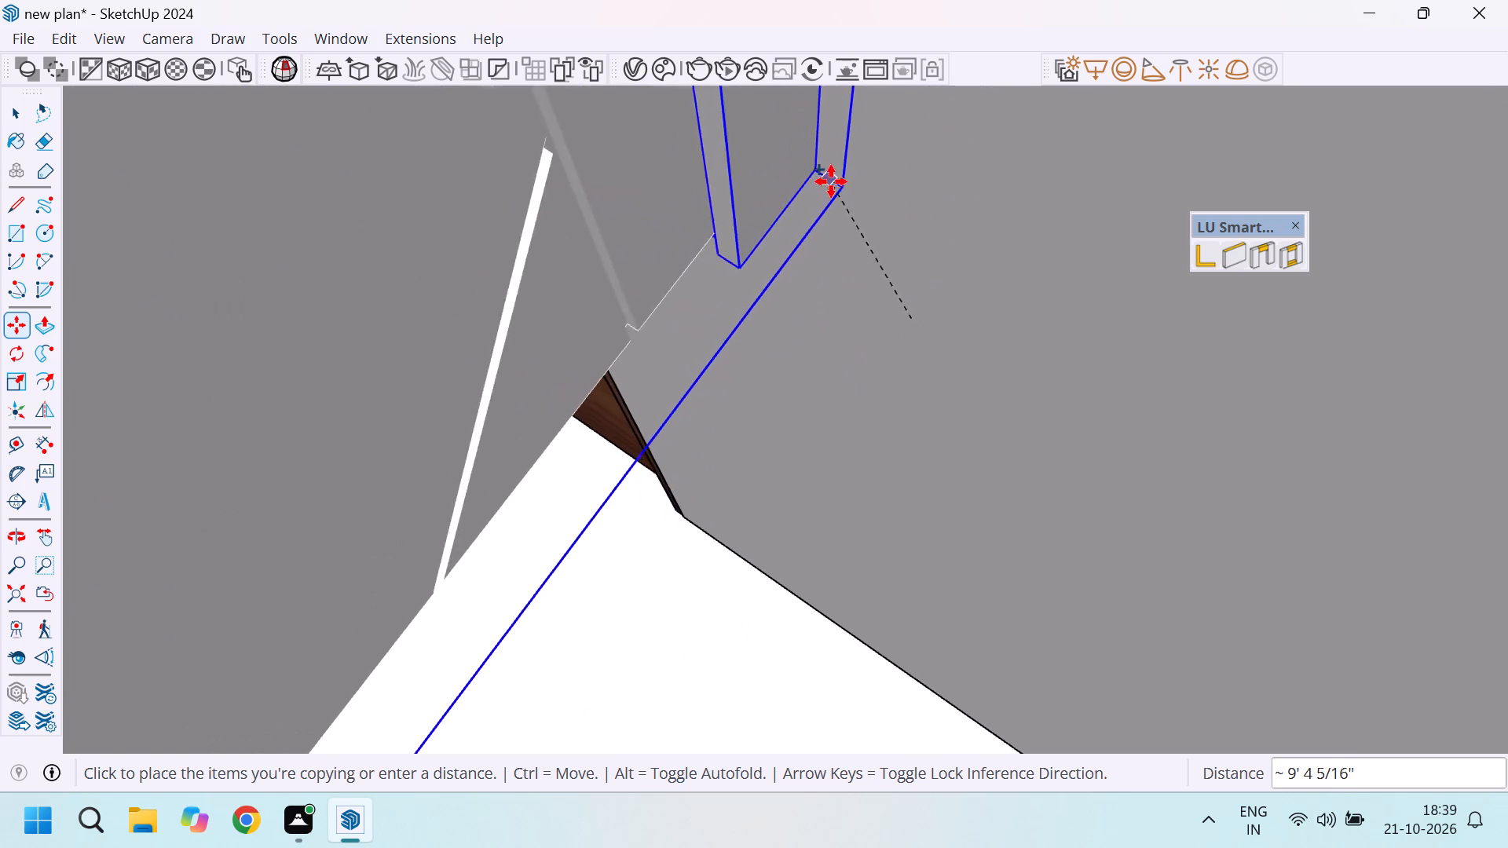
scroll(831, 181, "down", 20)
scroll(831, 181, "down", 20)
scroll(831, 181, "down", 5)
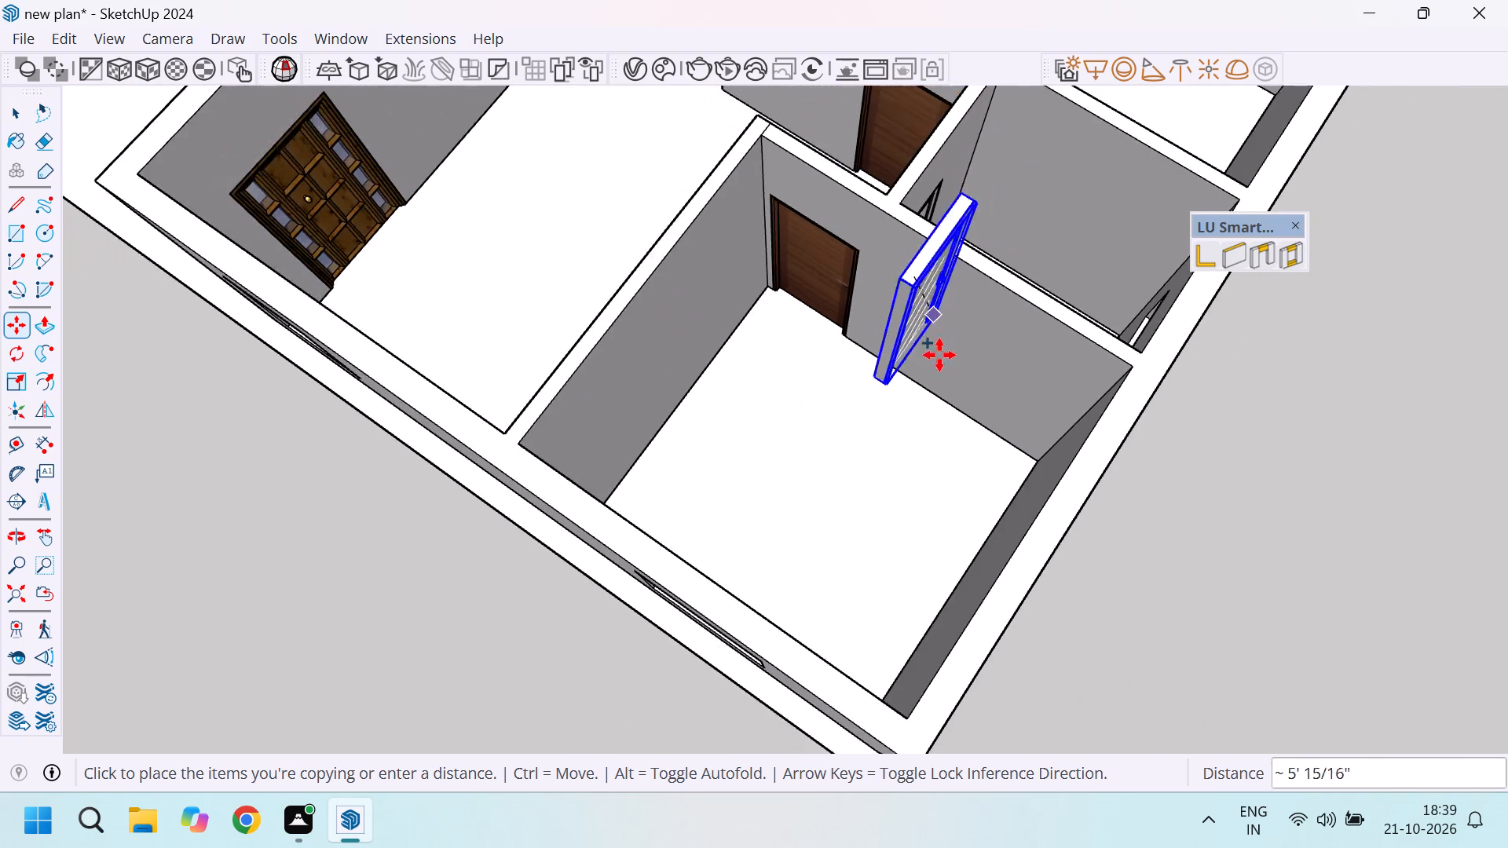
scroll(946, 378, "down", 20)
scroll(1040, 165, "up", 18)
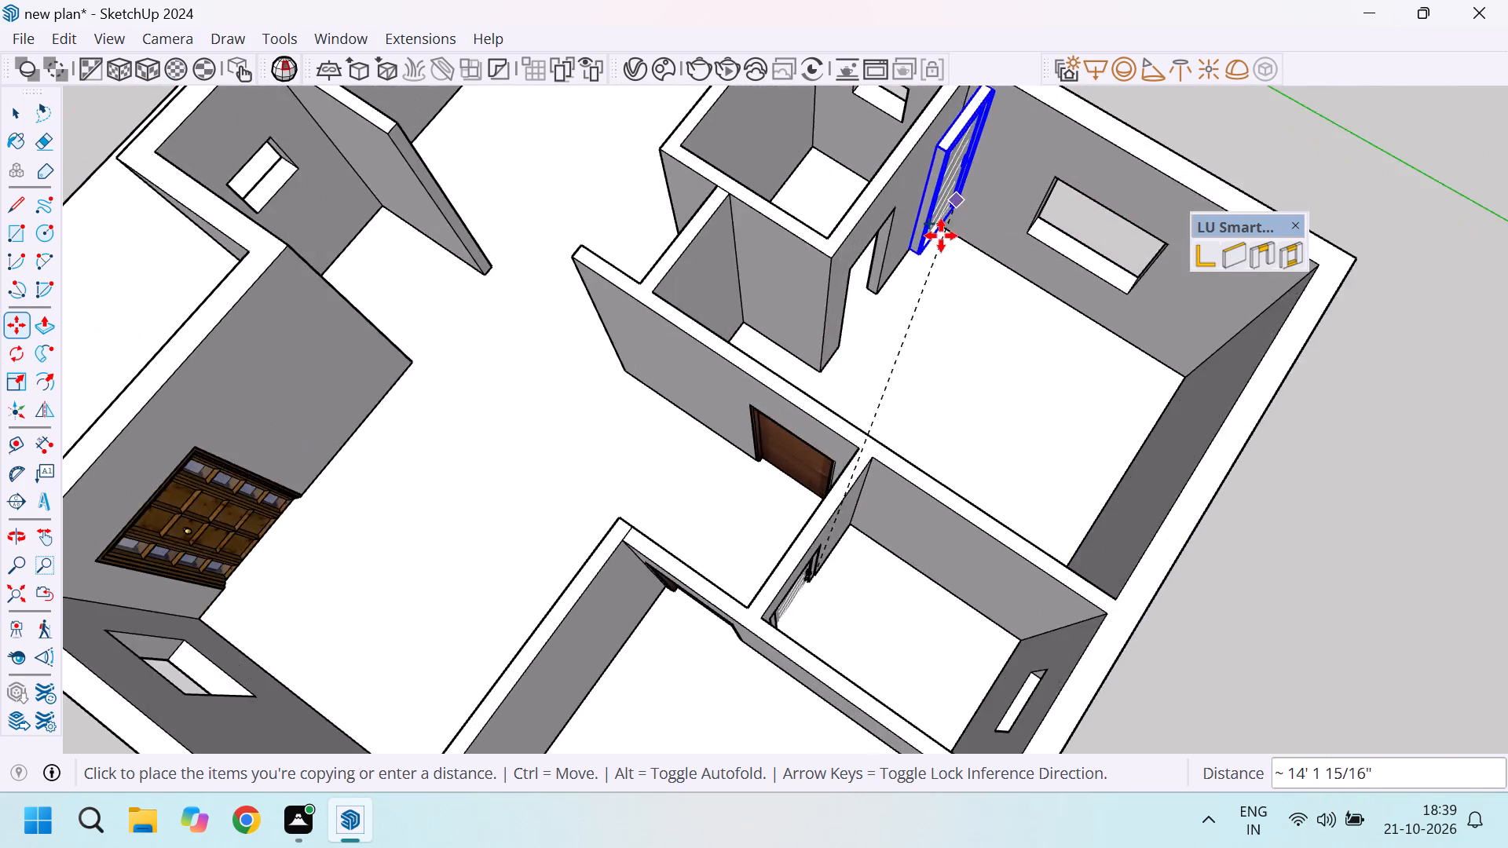
scroll(941, 236, "up", 11)
scroll(941, 346, "down", 11)
scroll(854, 371, "up", 8)
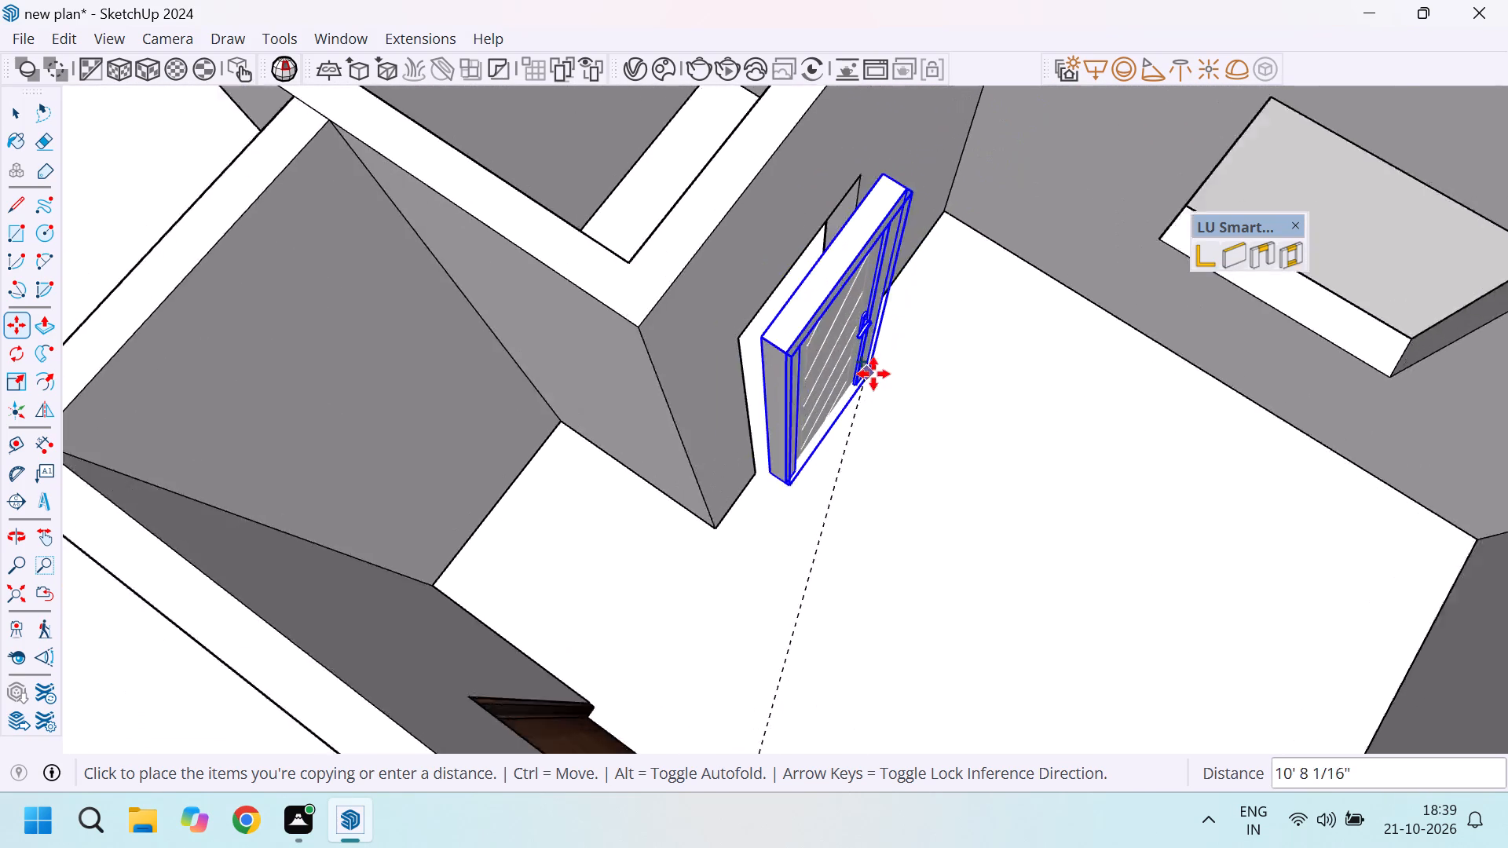
scroll(873, 374, "up", 12)
scroll(797, 353, "up", 14)
scroll(712, 211, "up", 4)
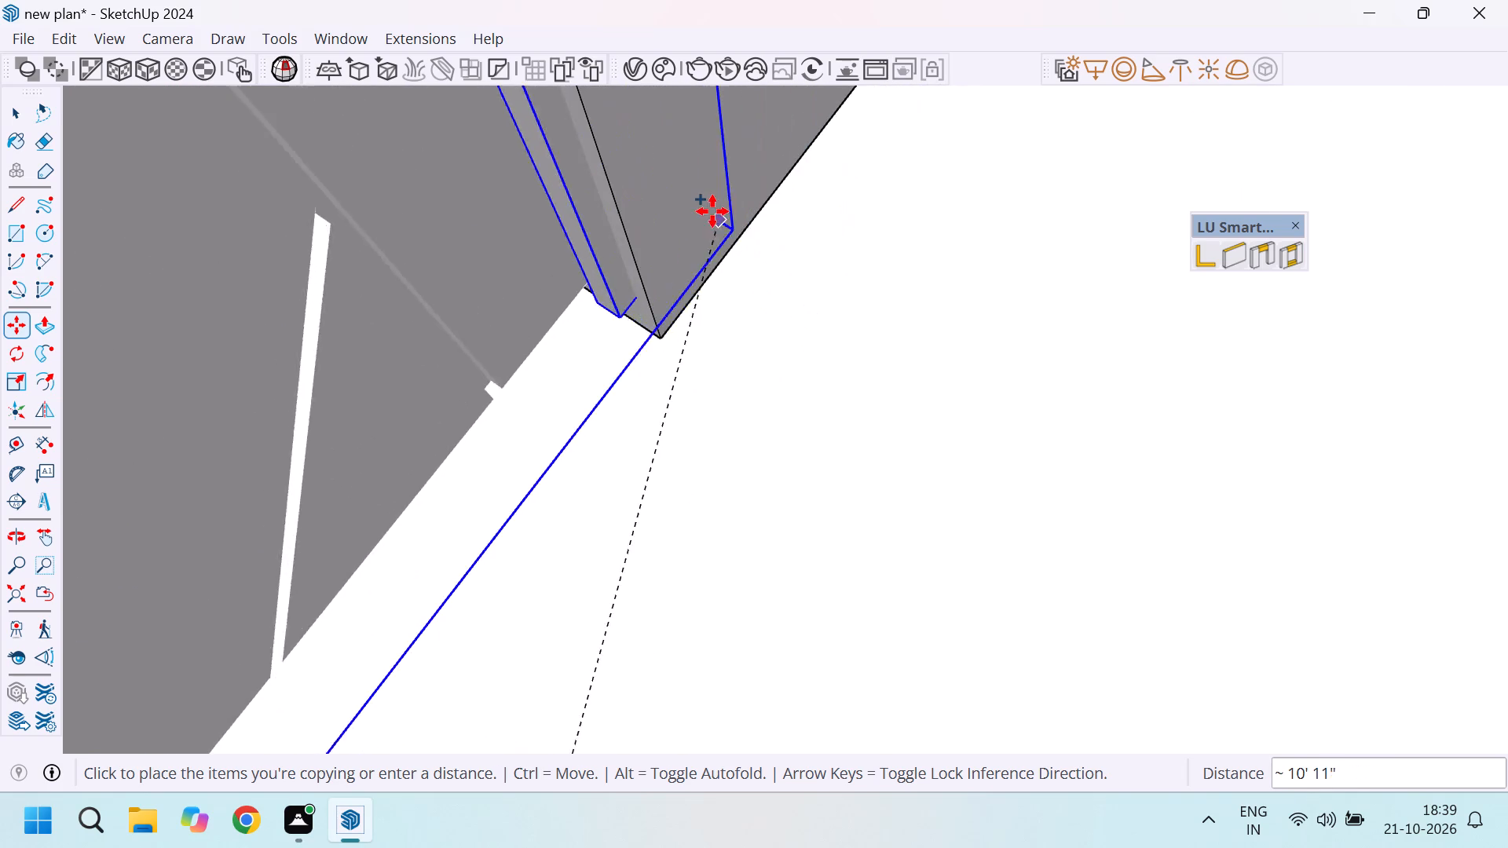
scroll(712, 211, "up", 4)
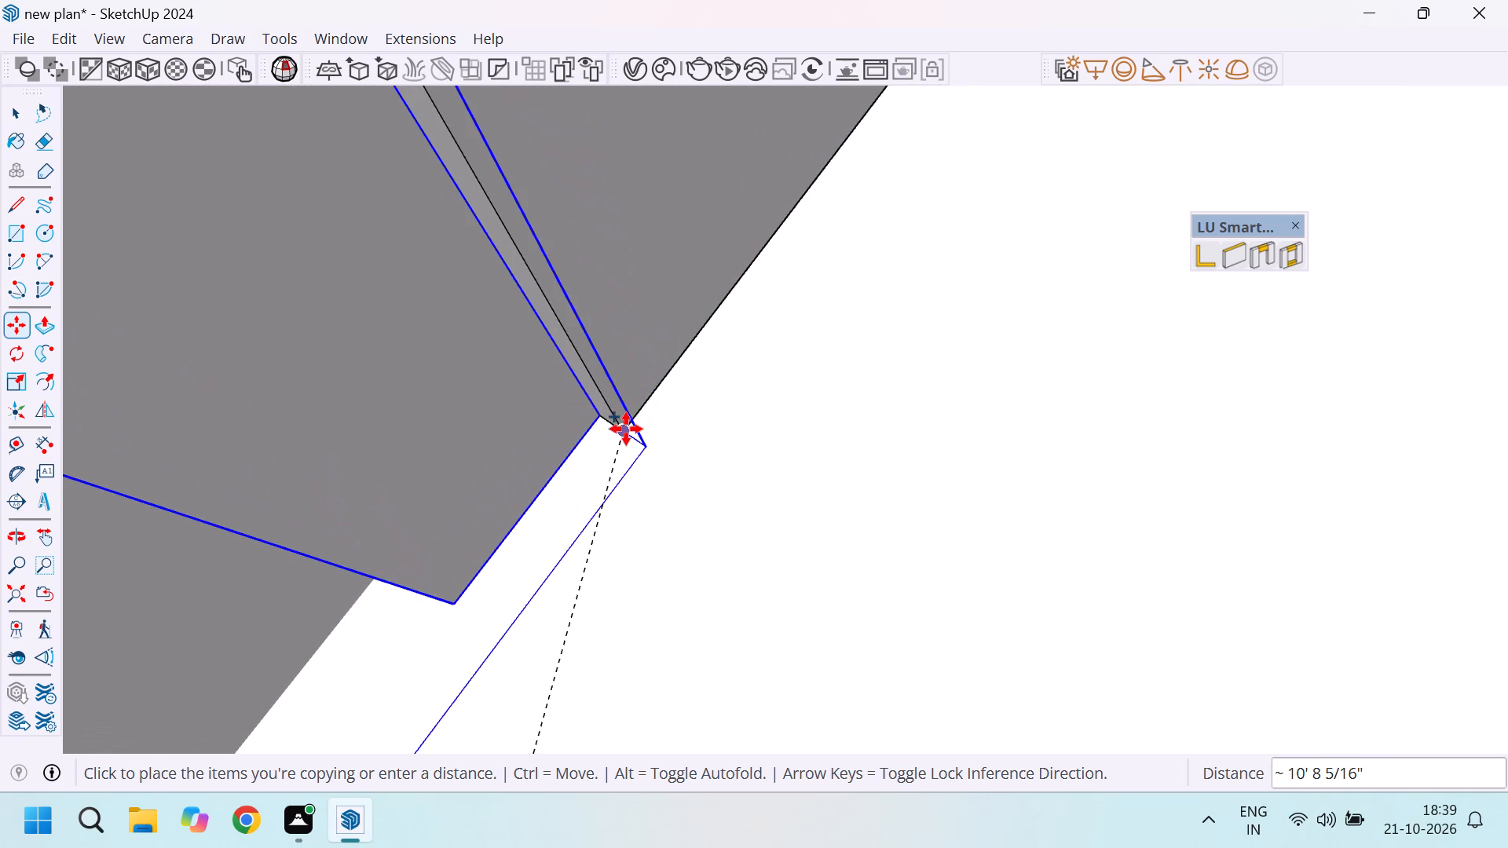
left_click(626, 429)
scroll(902, 294, "down", 14)
key("space")
scroll(902, 312, "down", 7)
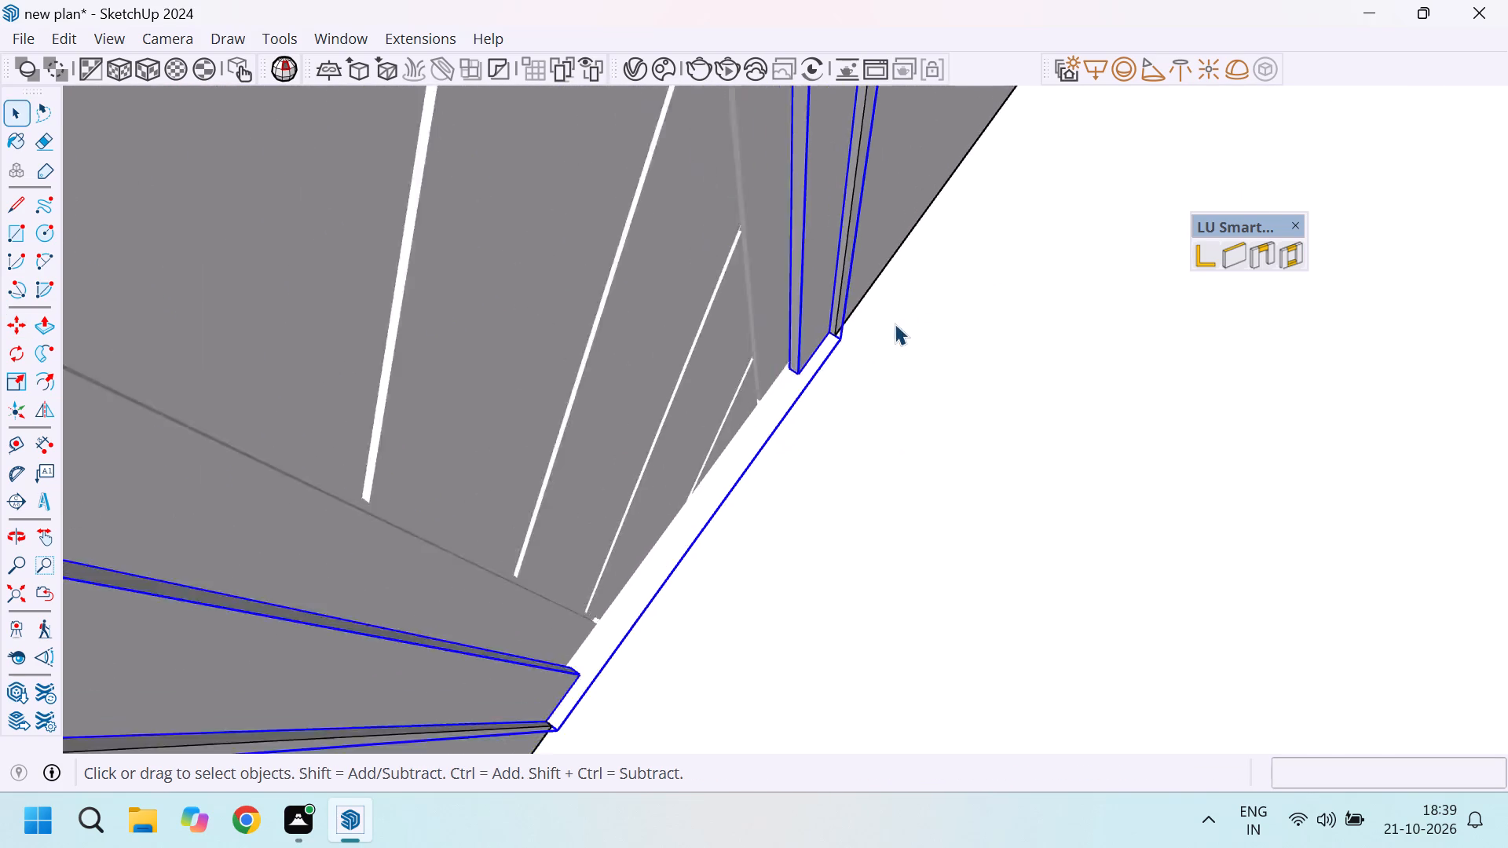
scroll(895, 323, "down", 20)
scroll(895, 323, "down", 9)
left_click(1221, 184)
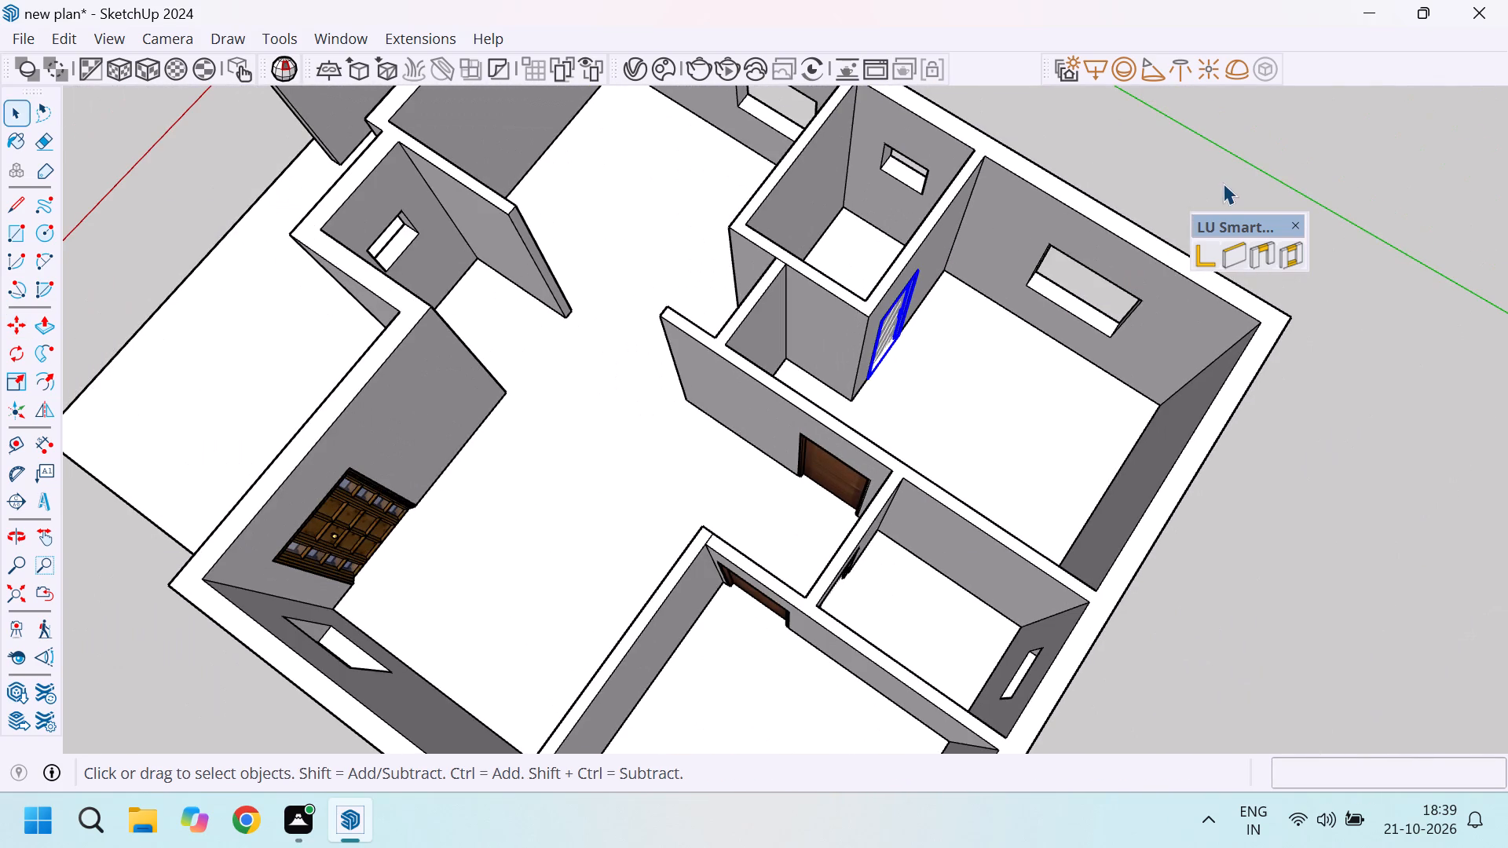
Examine both white bathroom doors in their doorways and the window openings of the surrounding rooms from several angles.
middle_click_drag(861, 347, 1312, 309)
scroll(739, 444, "down", 6)
middle_click_drag(716, 455, 1101, 367)
scroll(785, 320, "up", 7)
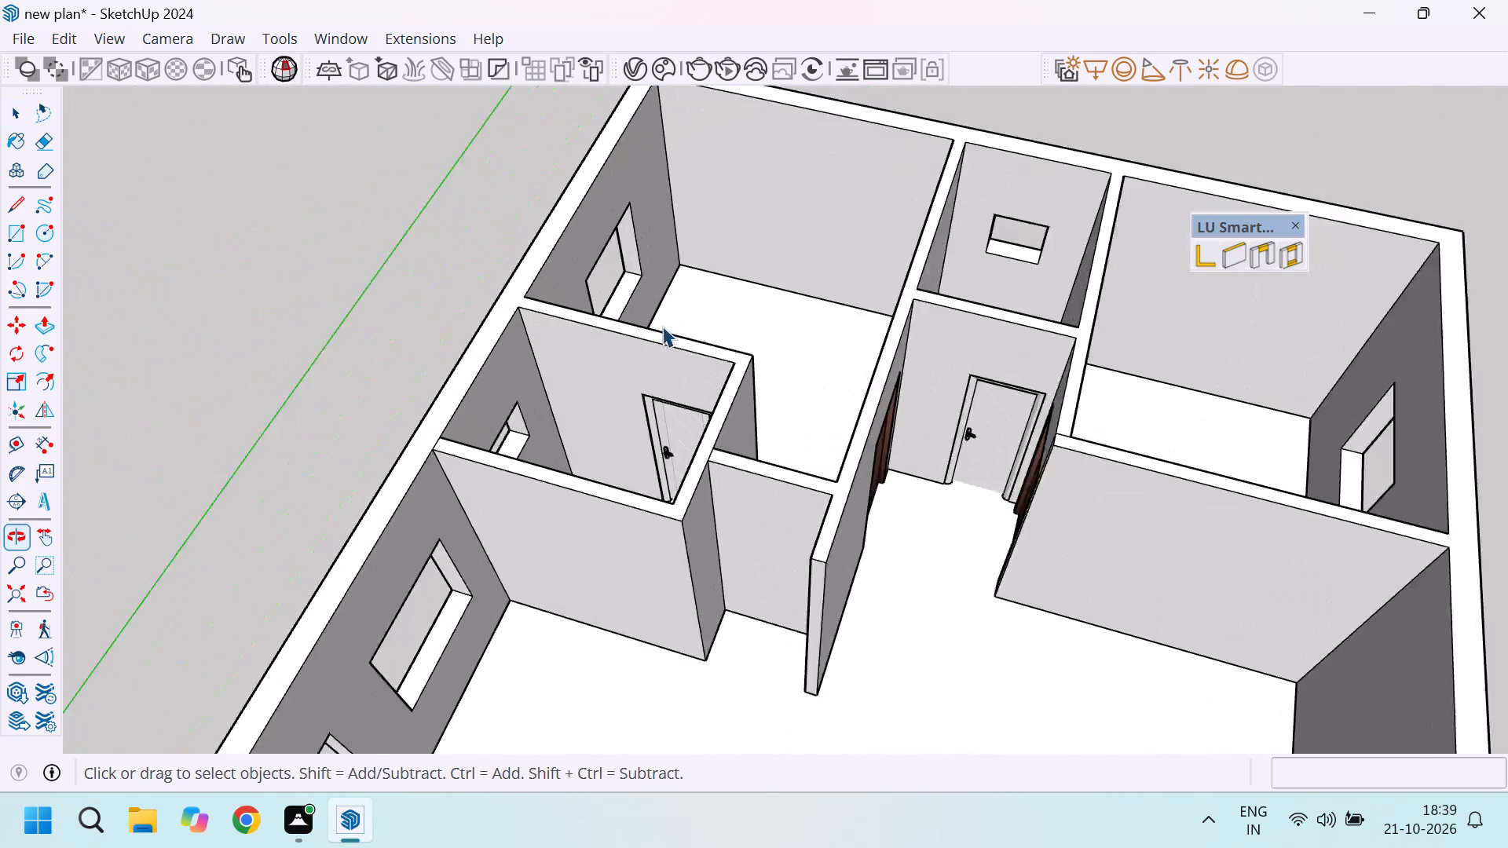
middle_click_drag(701, 421, 936, 339)
scroll(617, 536, "up", 7)
middle_click_drag(988, 364, 452, 662)
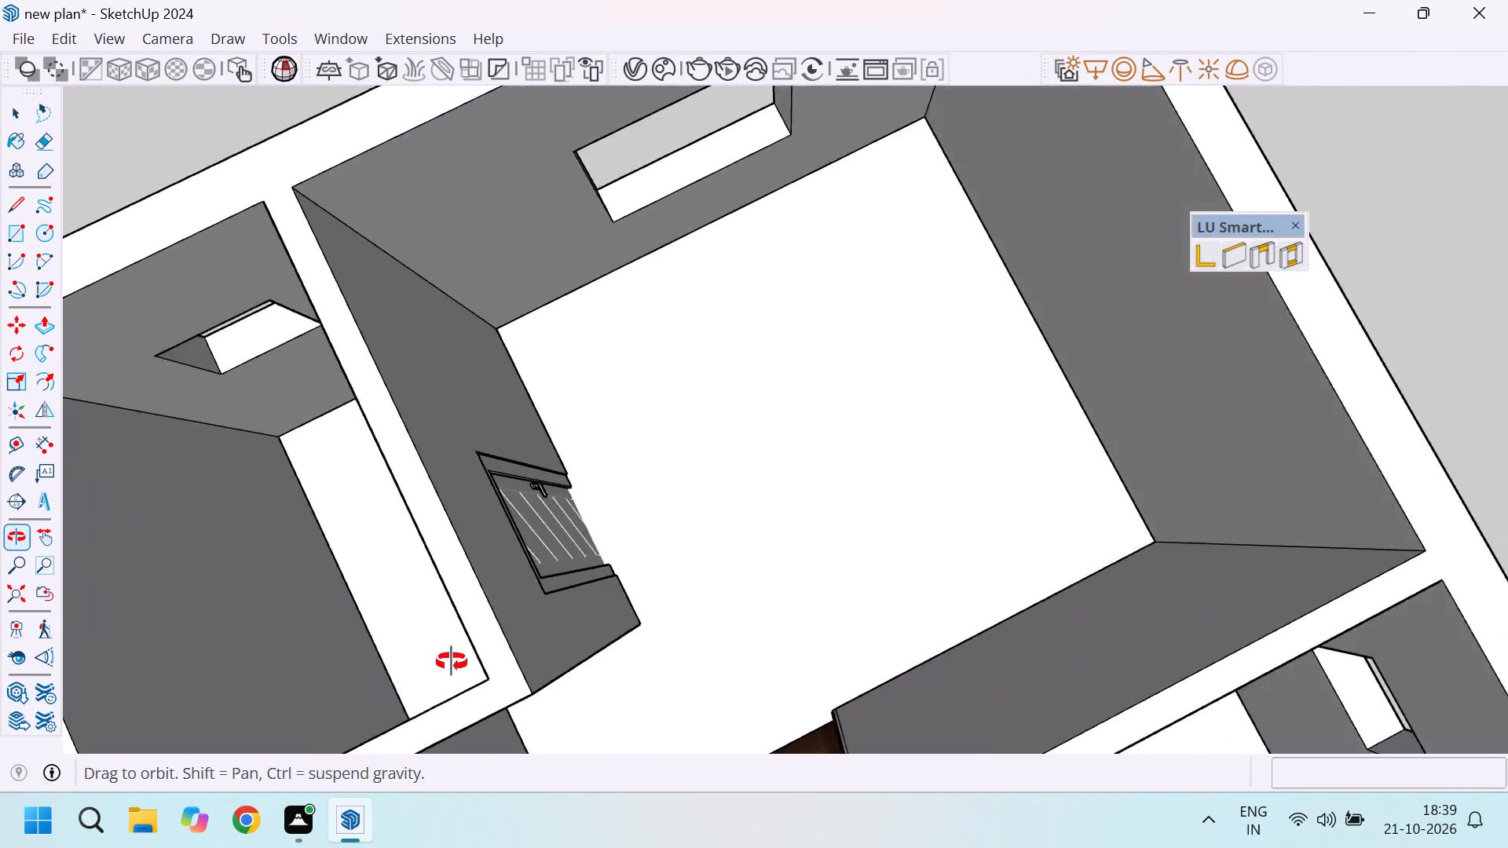
middle_click_drag(452, 662, 382, 514)
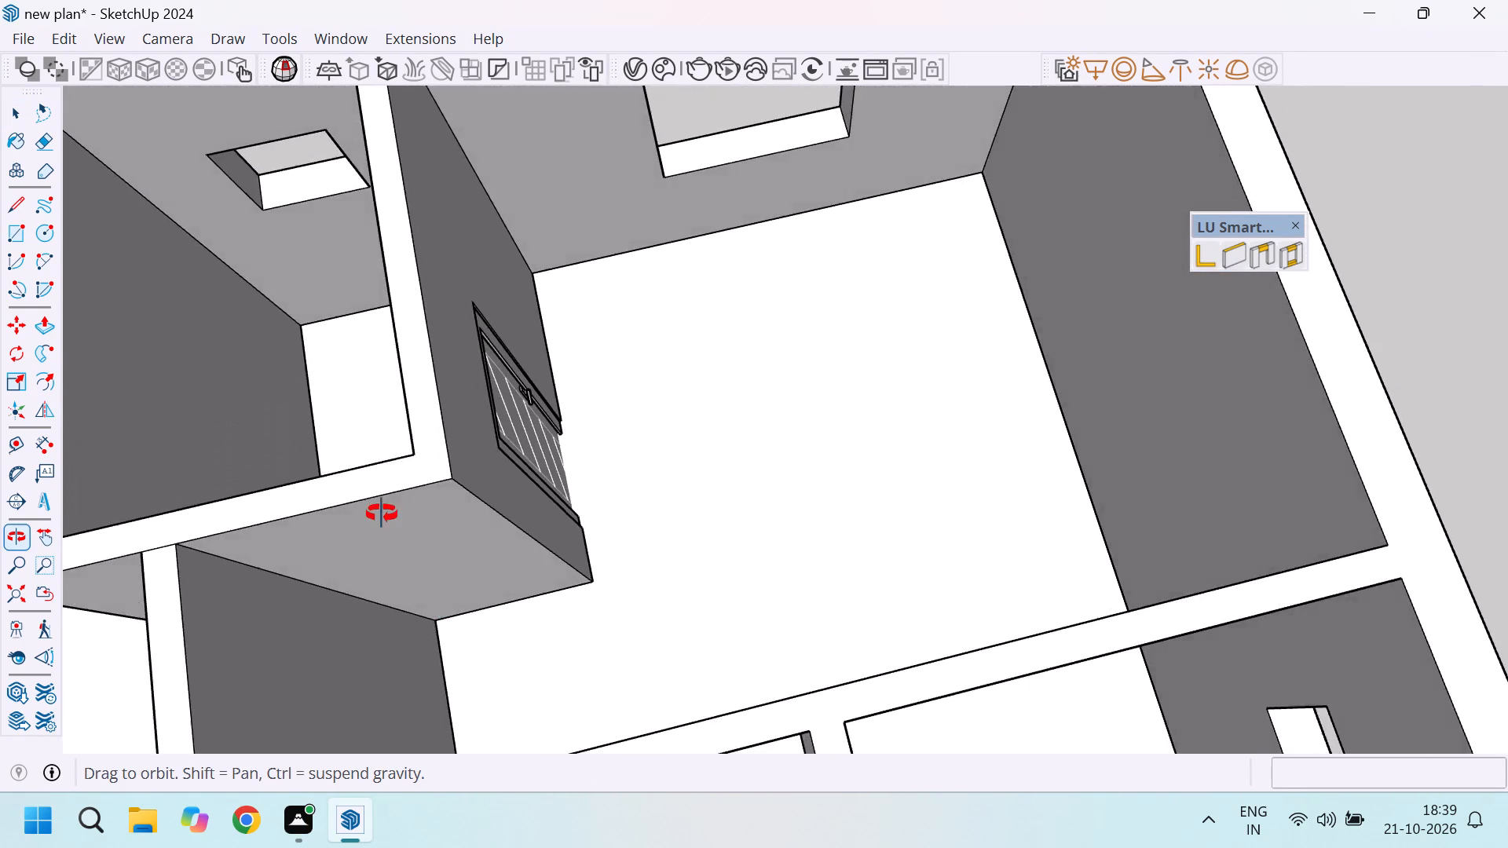
middle_click_drag(382, 514, 666, 291)
scroll(781, 345, "down", 6)
middle_click_drag(915, 453, 1144, 706)
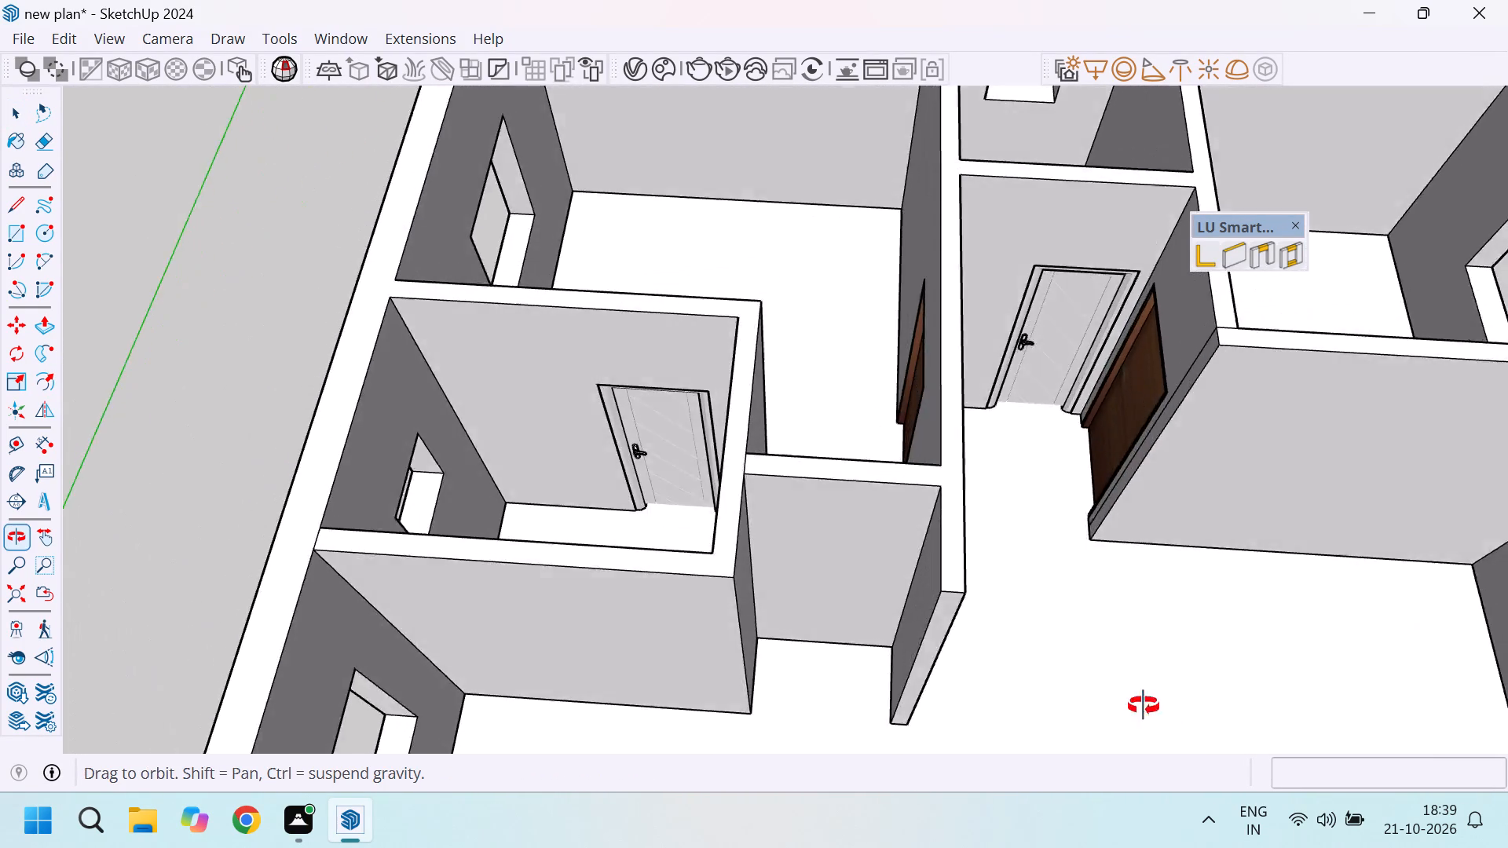
middle_click_drag(1144, 706, 1146, 708)
scroll(958, 448, "down", 5)
middle_click_drag(1023, 554, 723, 552)
scroll(1056, 483, "up", 6)
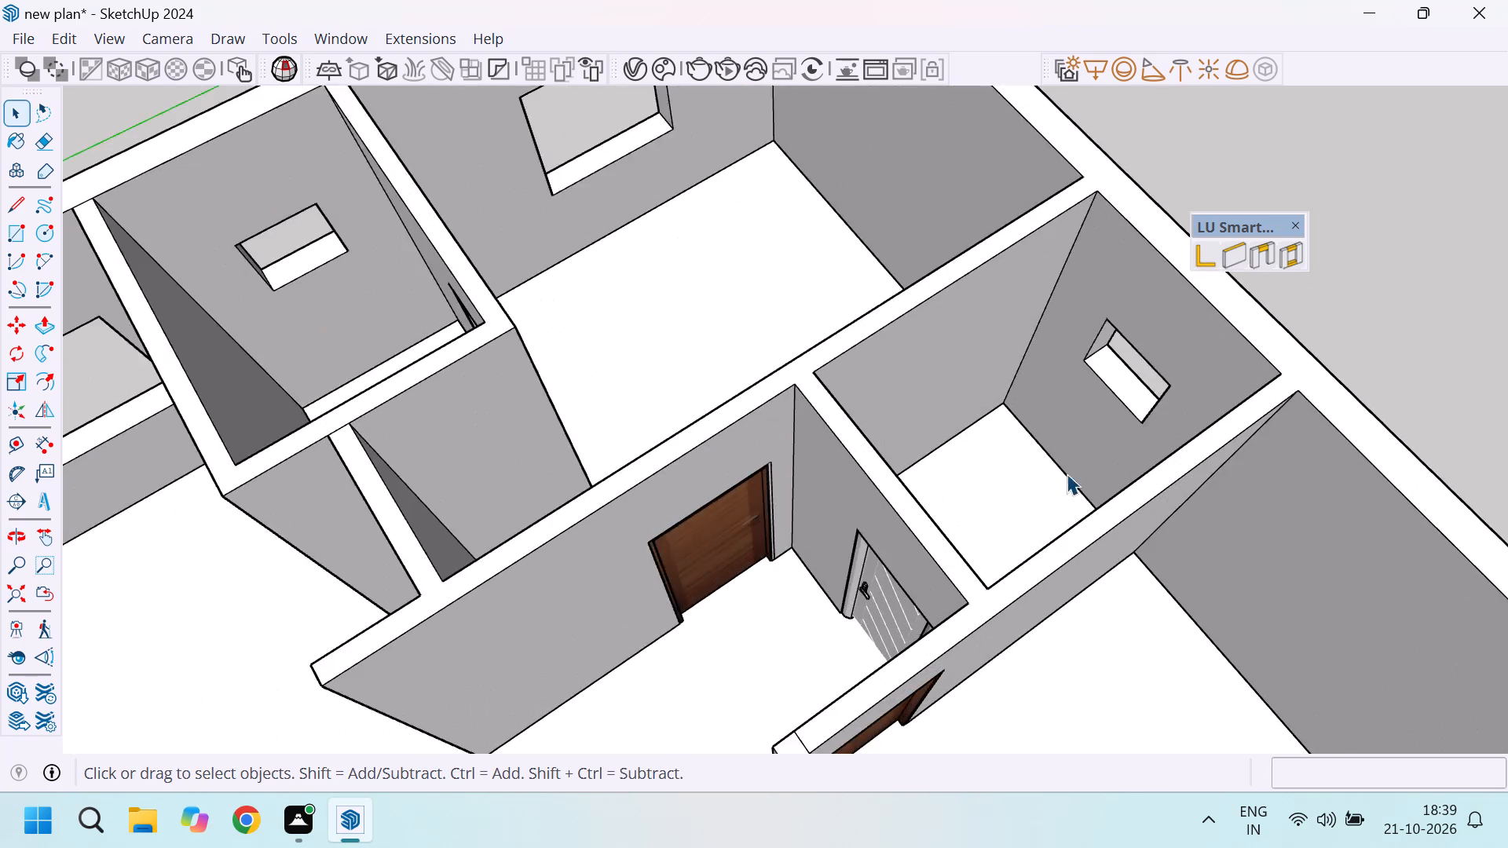
scroll(908, 511, "down", 7)
middle_click_drag(971, 527, 1064, 412)
scroll(1086, 389, "up", 6)
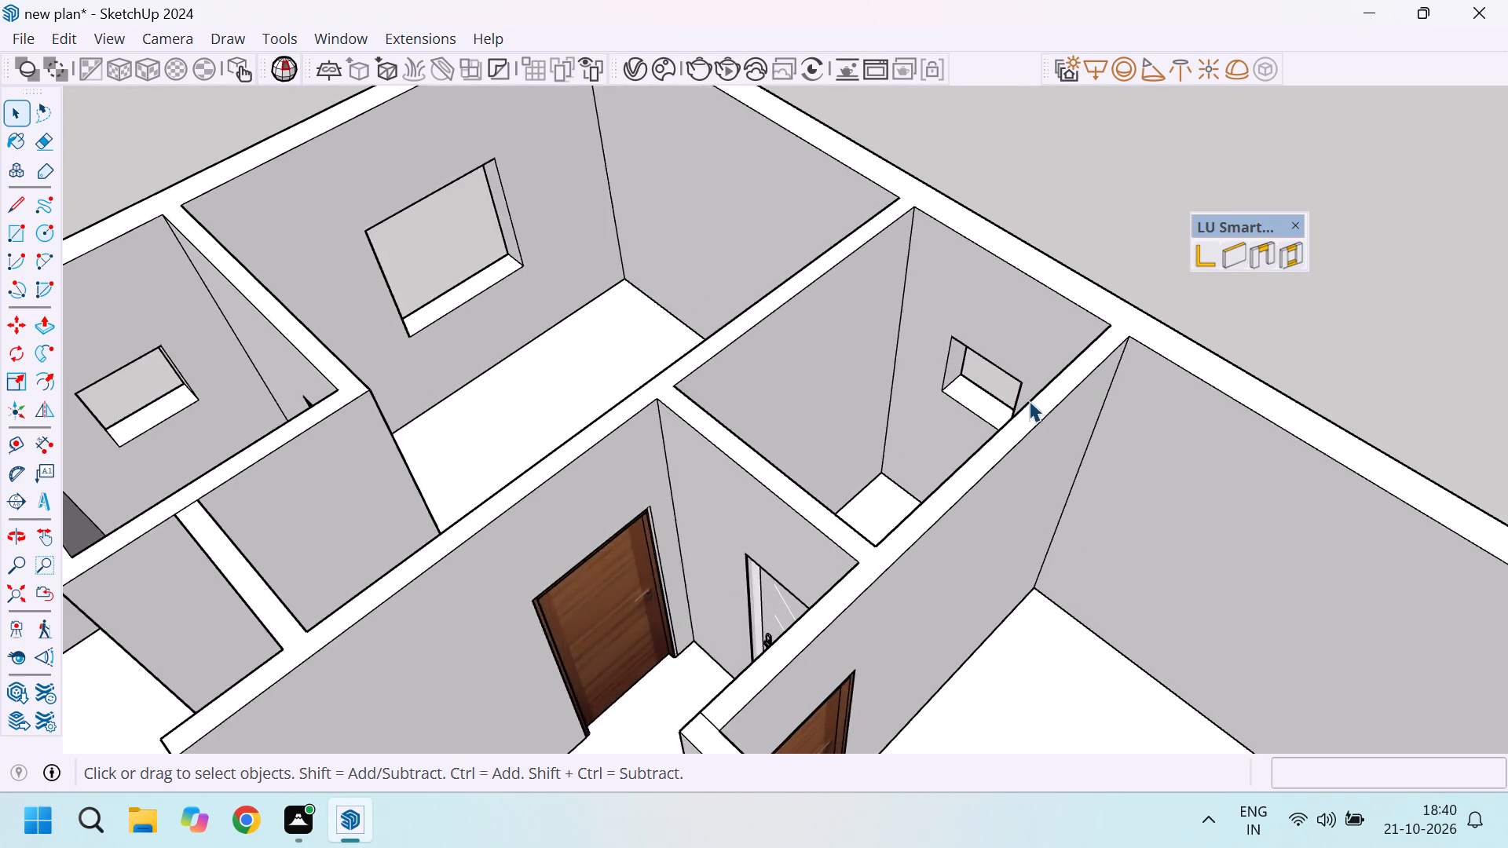
scroll(1023, 402, "down", 5)
Search the 3D Warehouse models for "window".
left_click(354, 35)
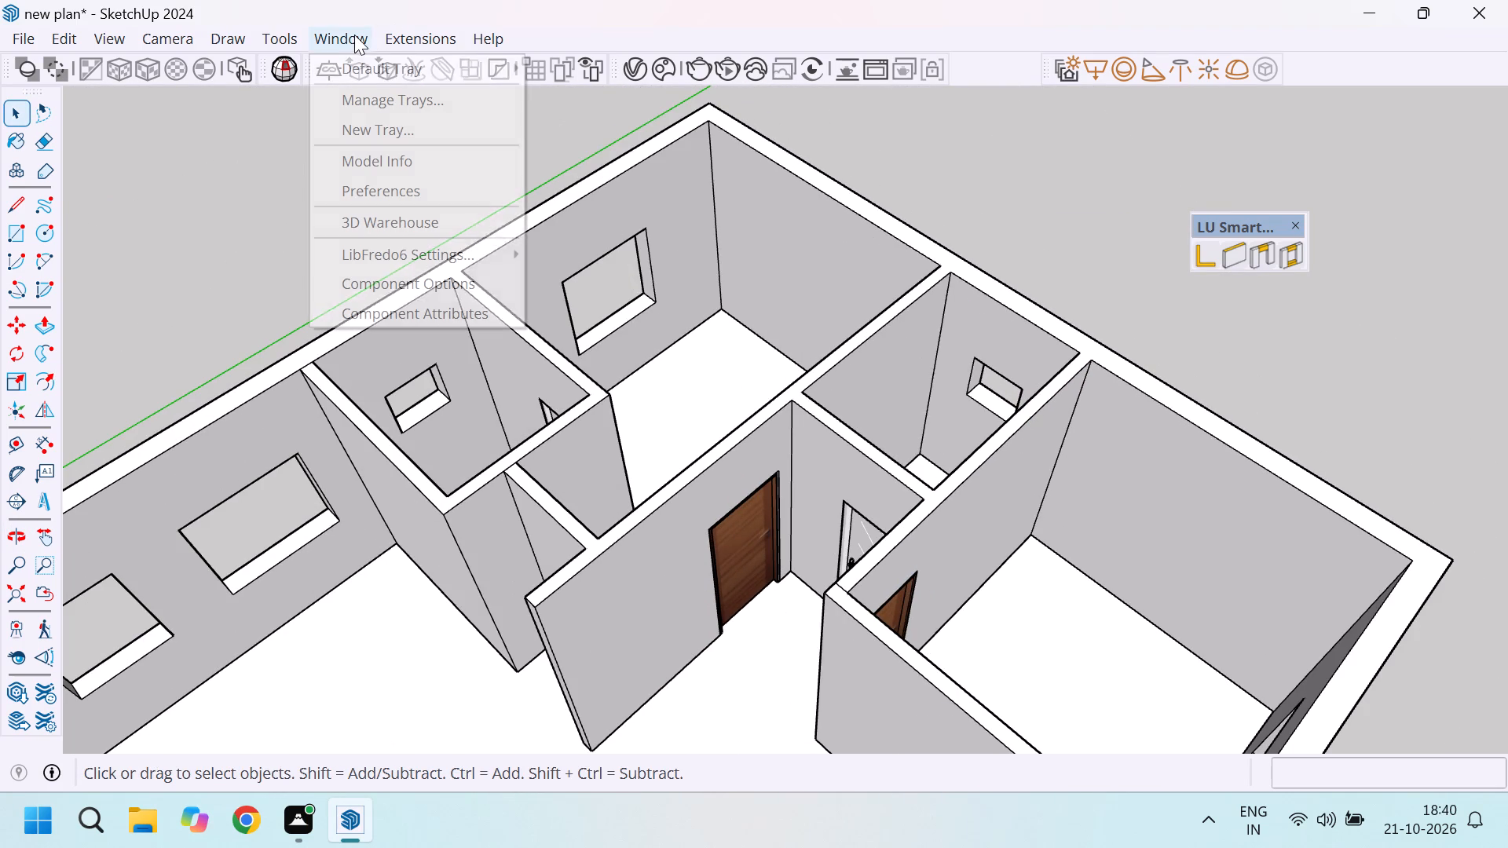
left_click(401, 220)
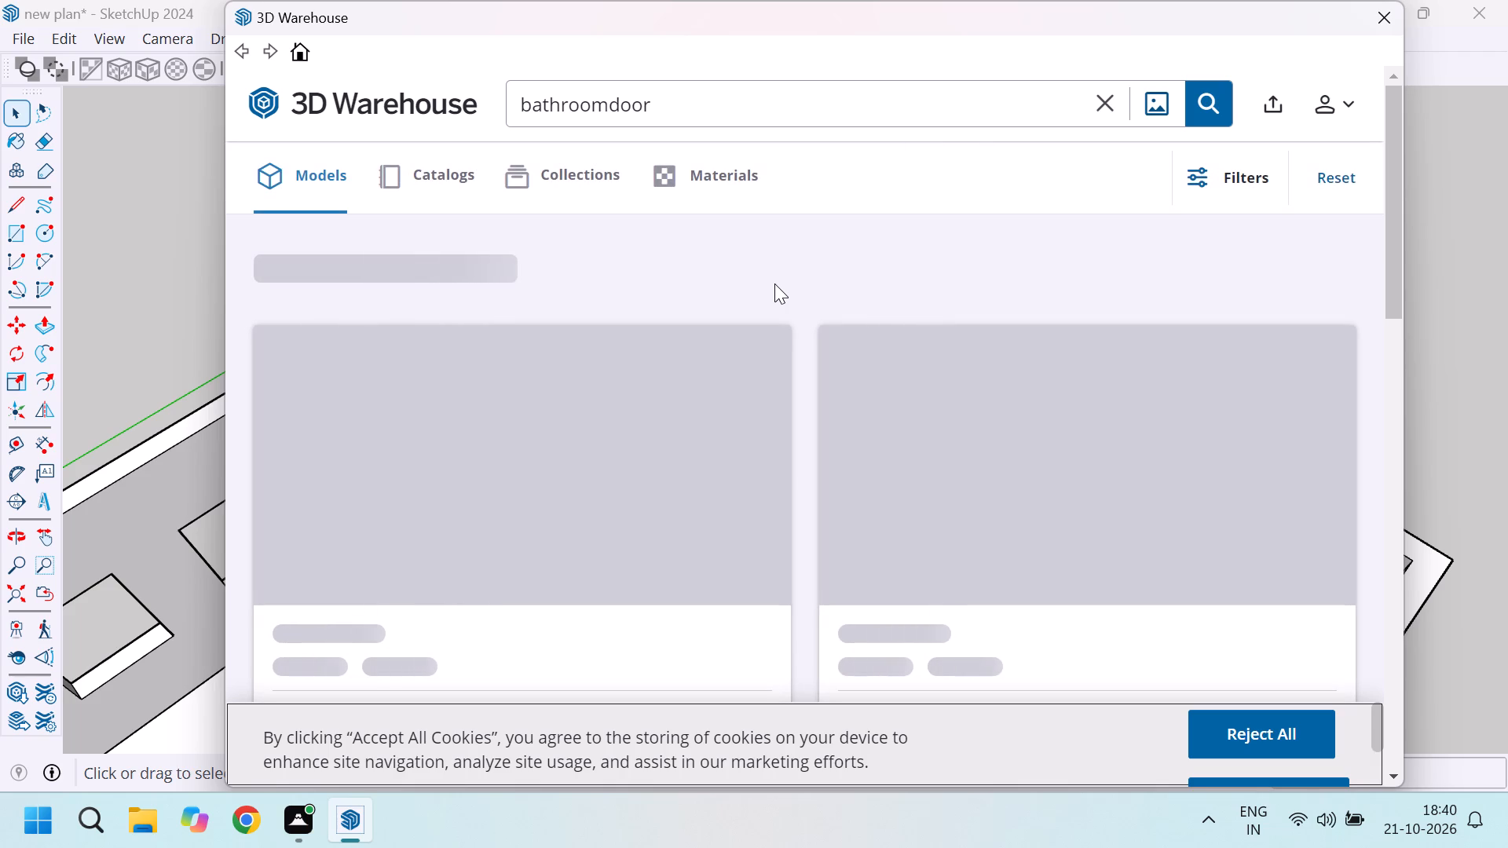
left_click(1100, 101)
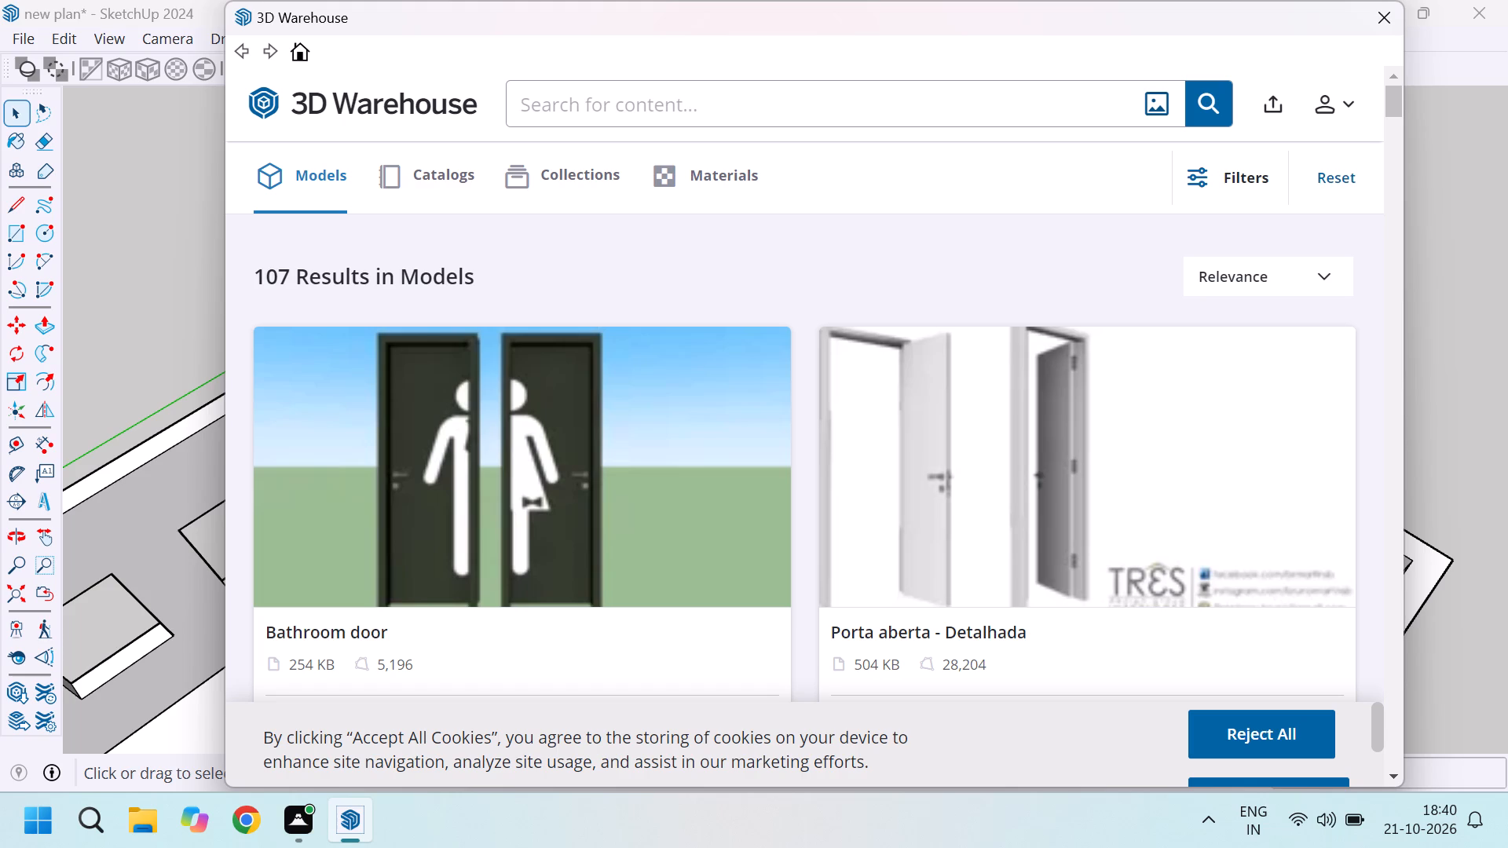
type("window")
key("Return")
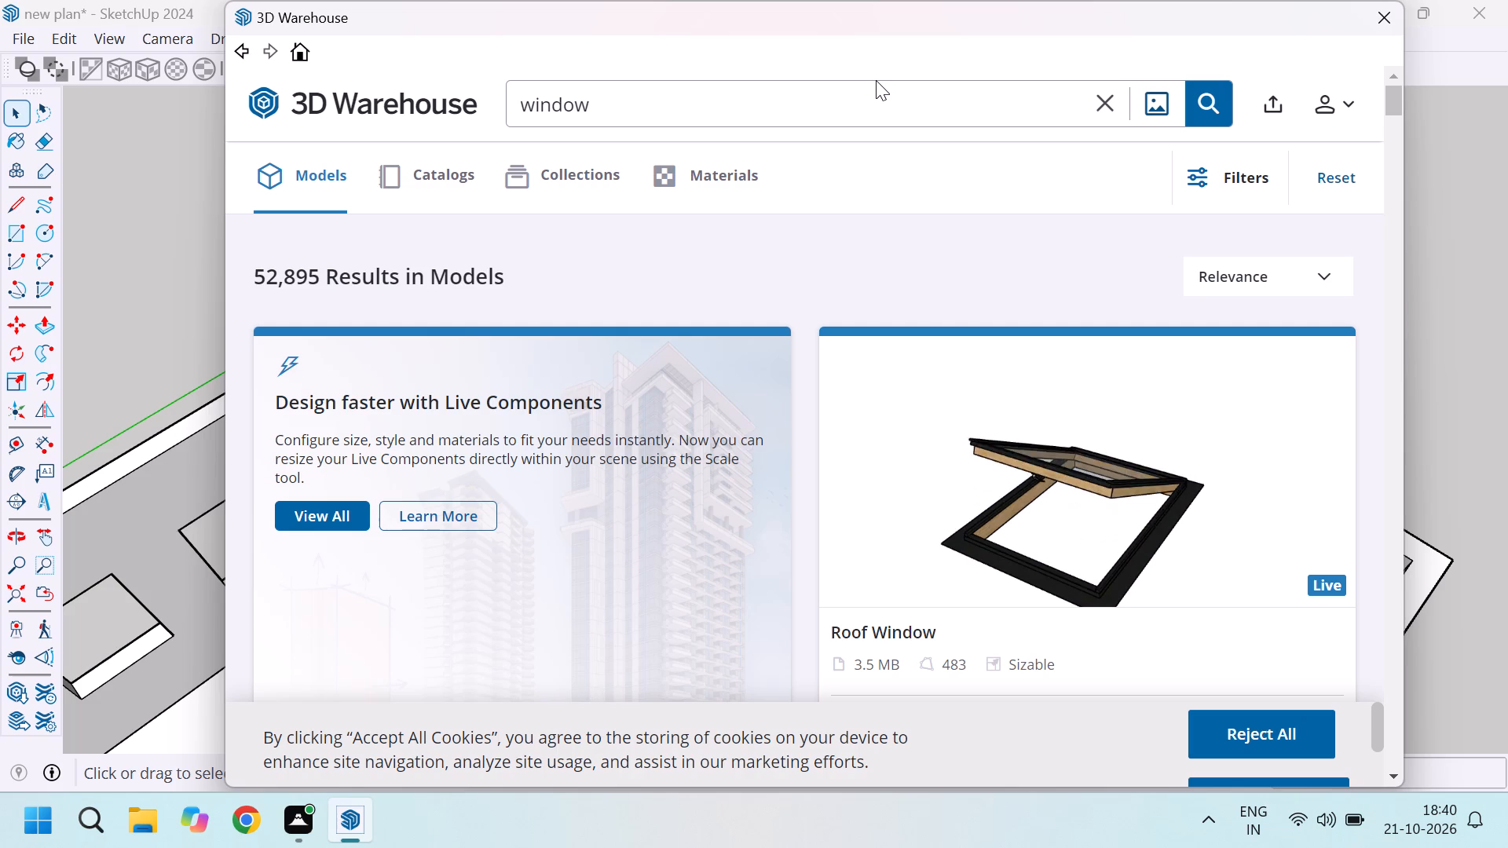
Browse the window models in the search results for one that suits the house's window openings.
scroll(739, 297, "down", 5)
scroll(803, 452, "down", 2)
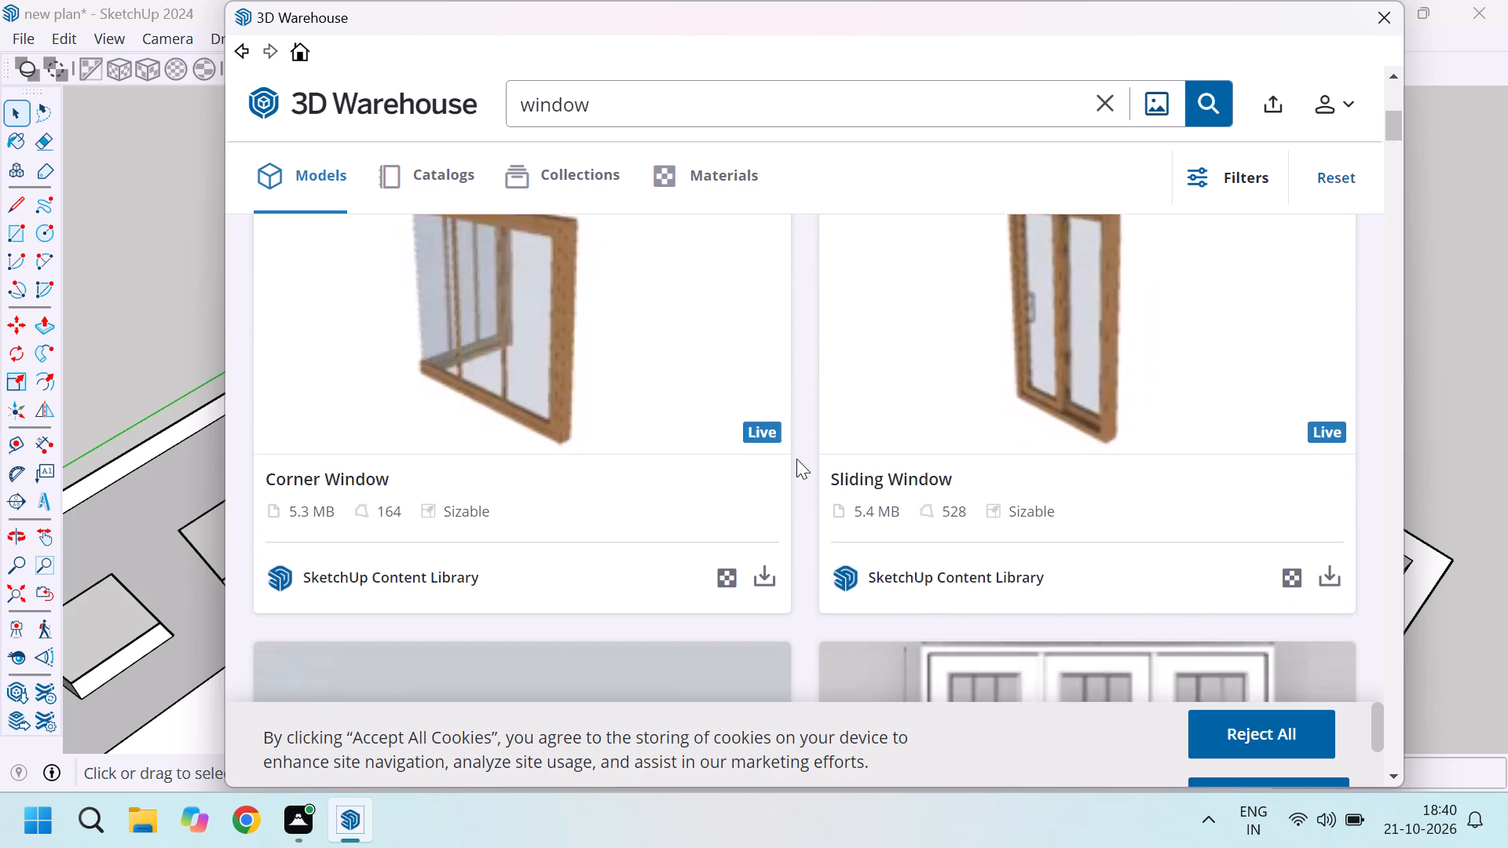
scroll(796, 459, "down", 6)
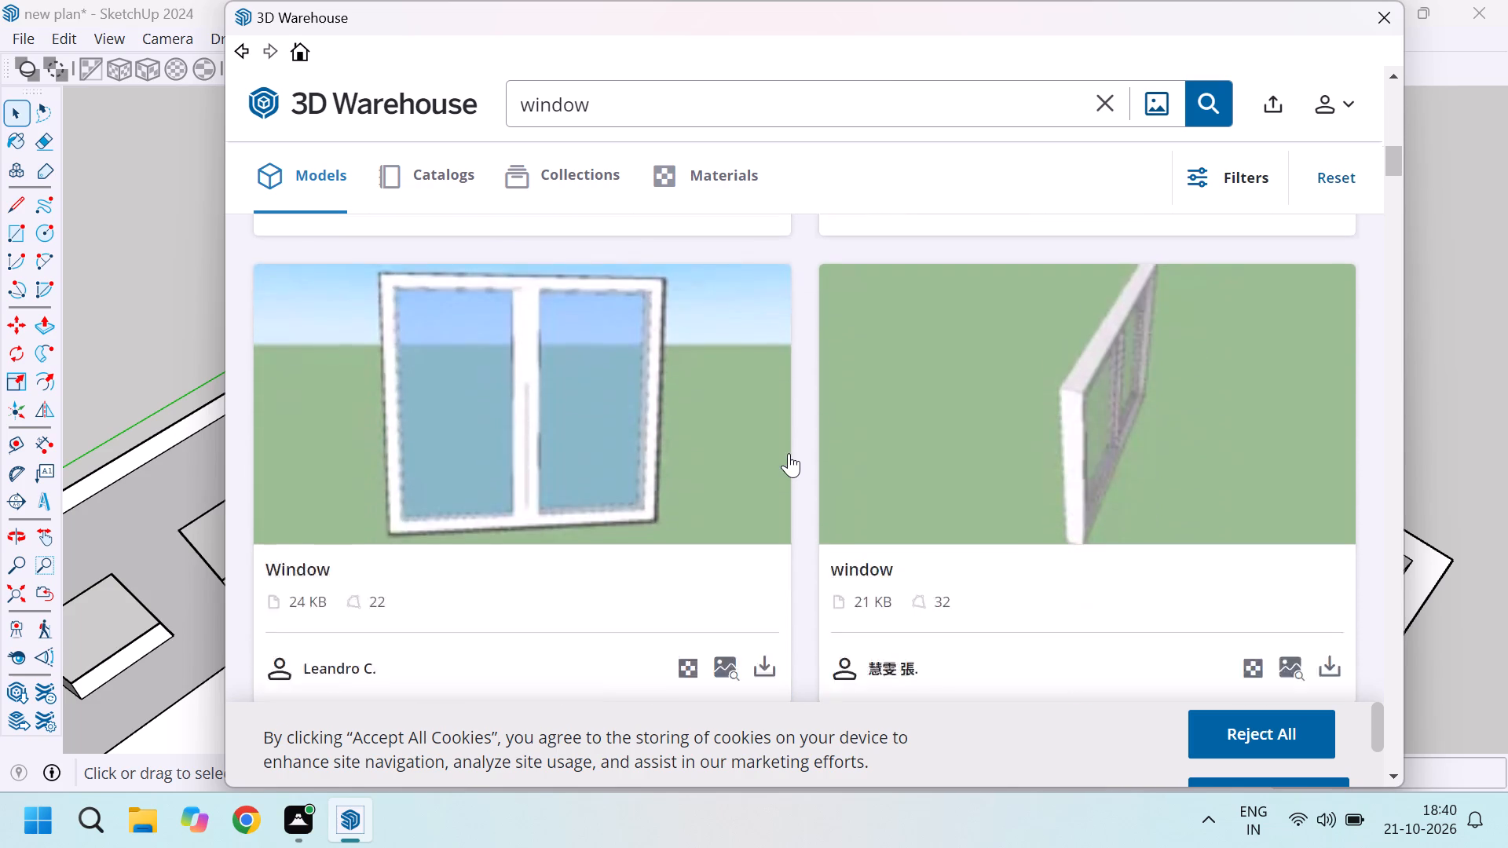
scroll(789, 453, "down", 7)
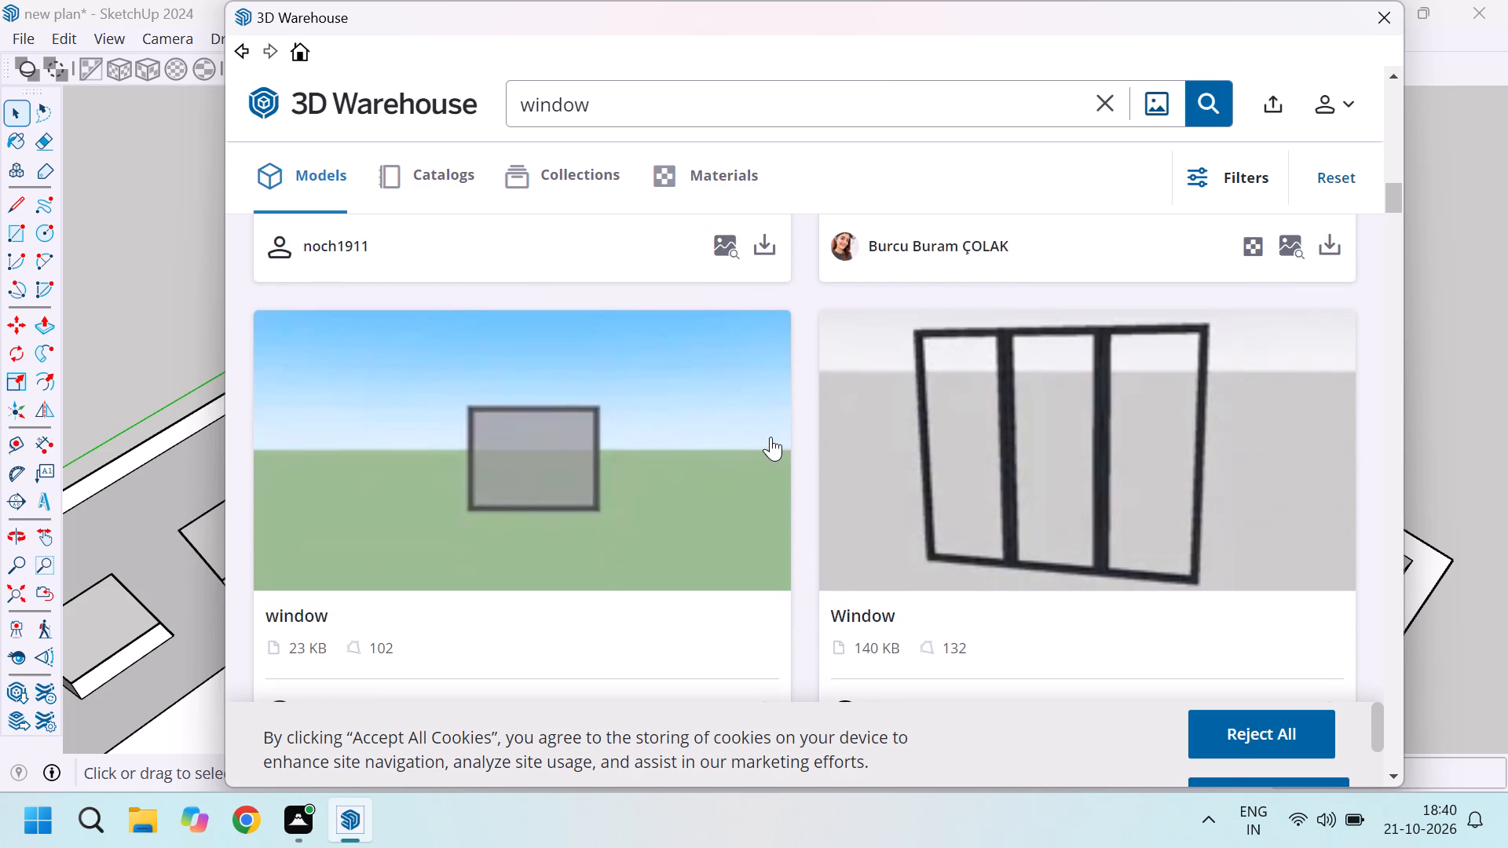
scroll(762, 424, "down", 5)
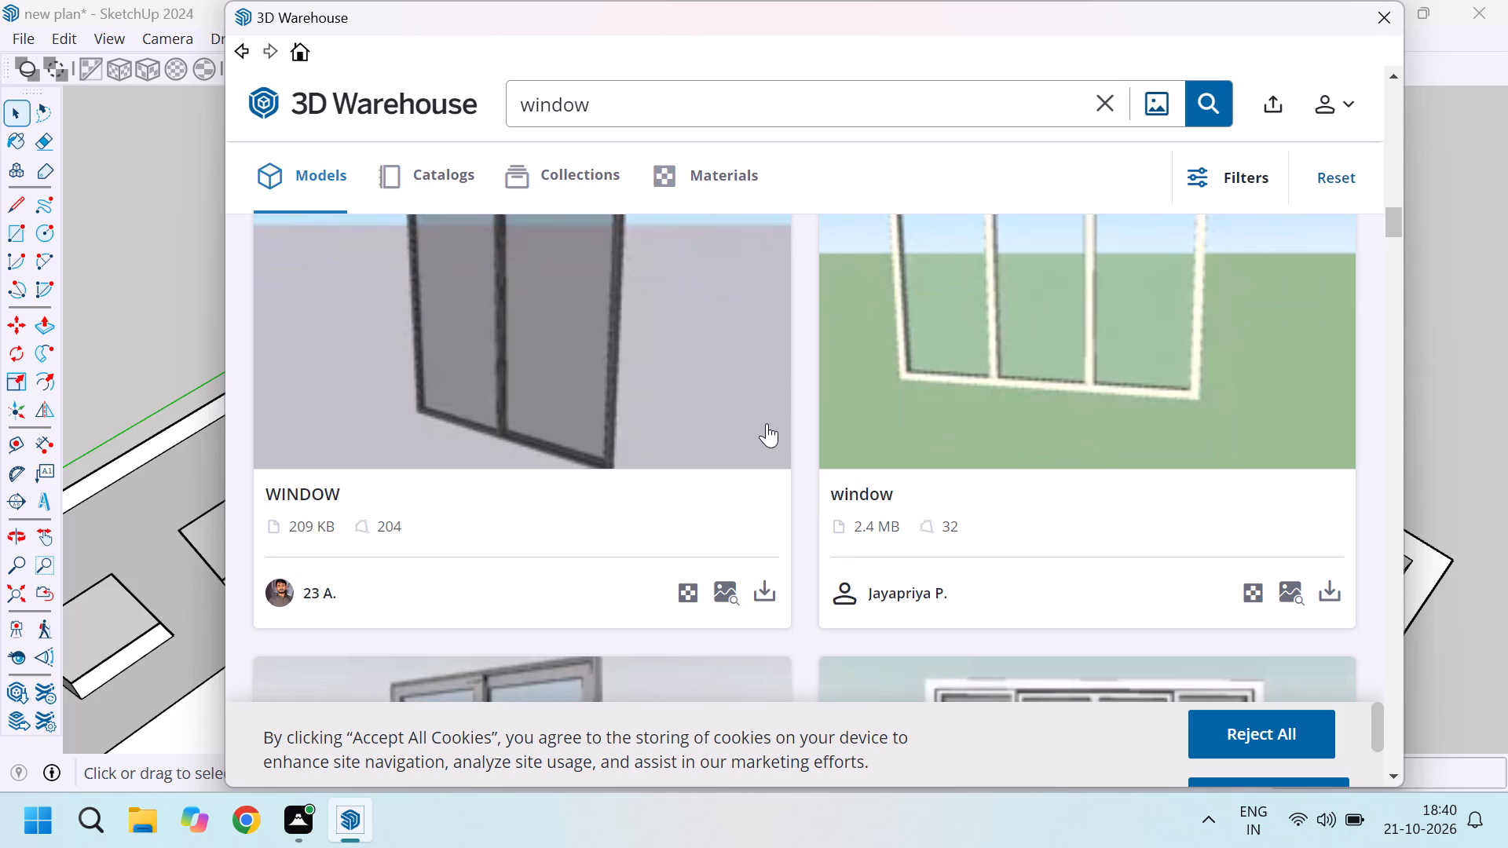
scroll(767, 423, "up", 1)
scroll(767, 423, "down", 5)
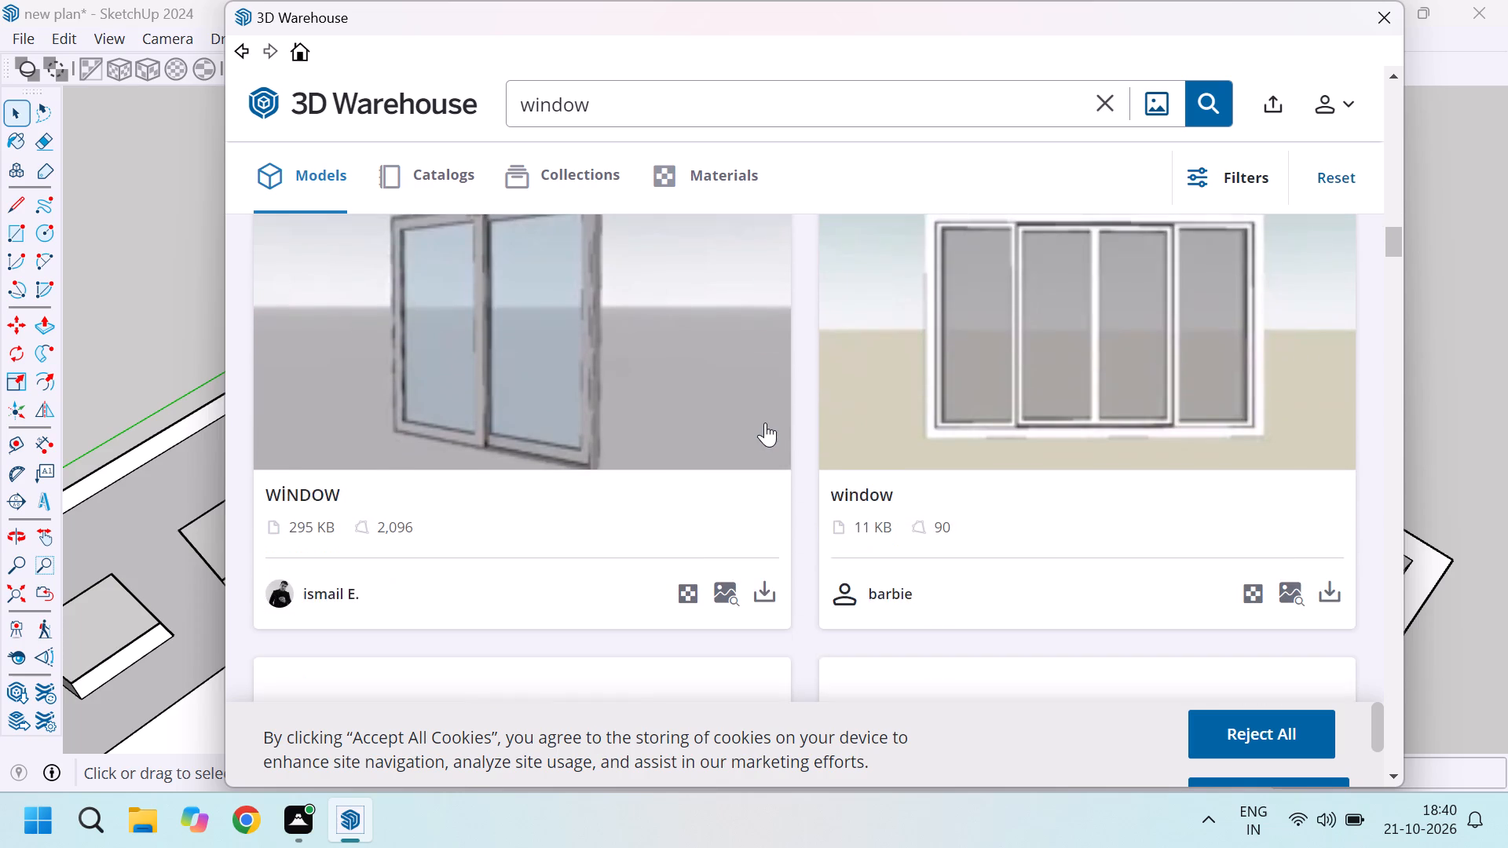
scroll(719, 394, "down", 3)
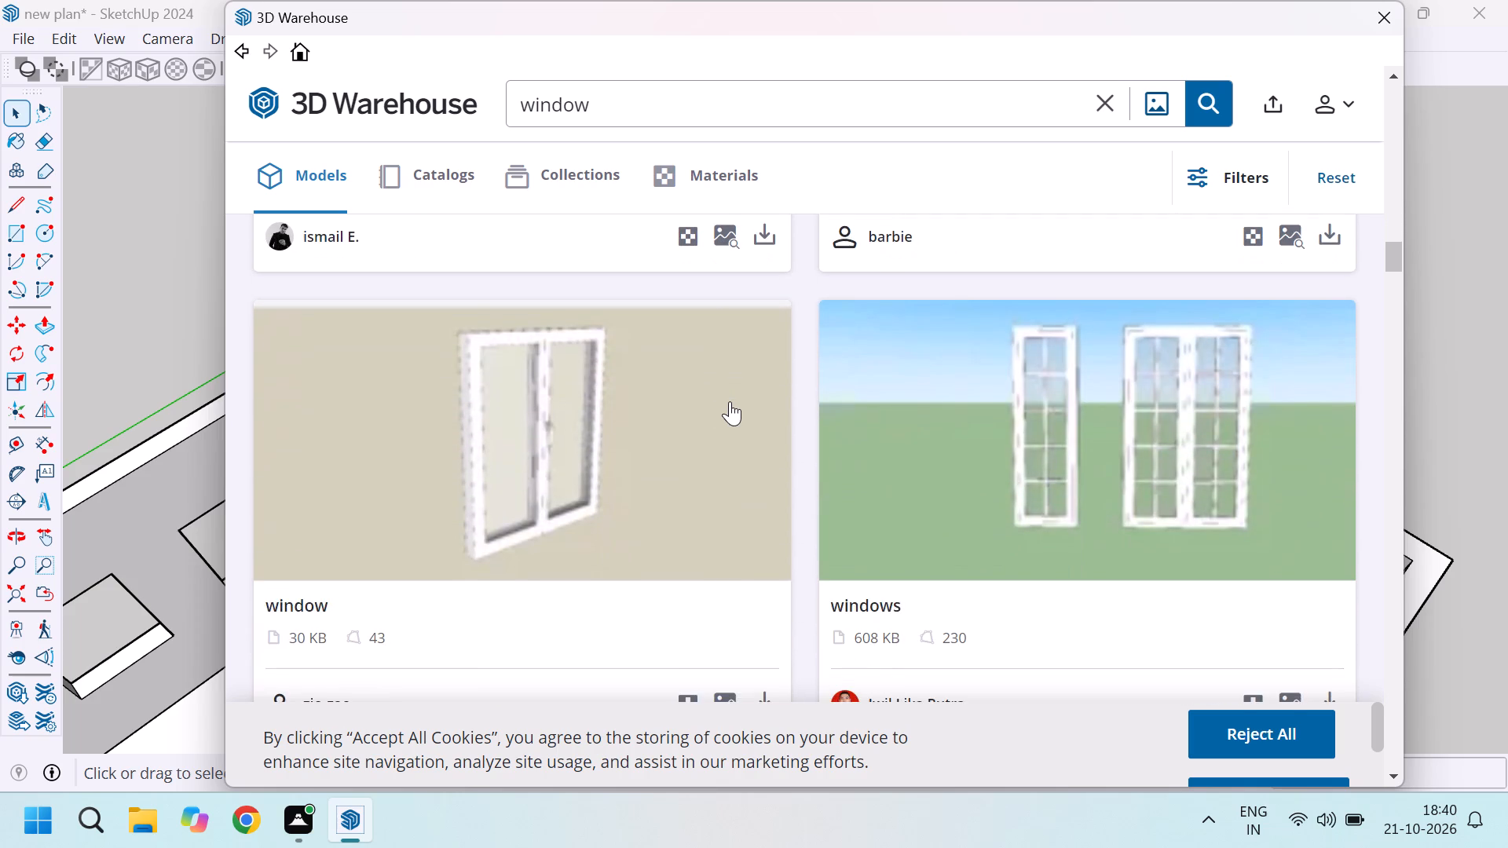
scroll(730, 401, "down", 5)
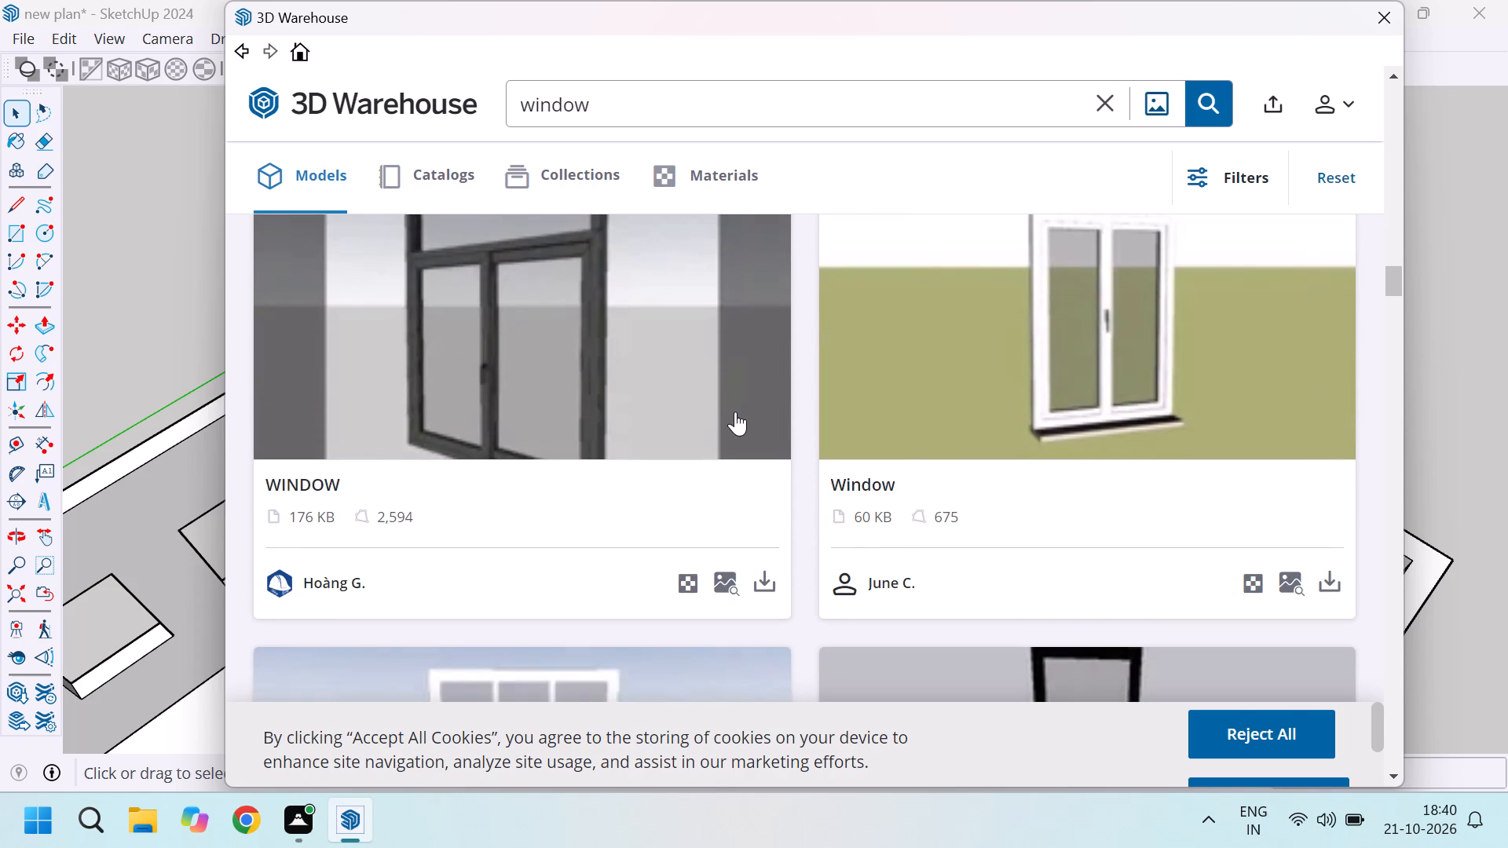
scroll(735, 411, "down", 2)
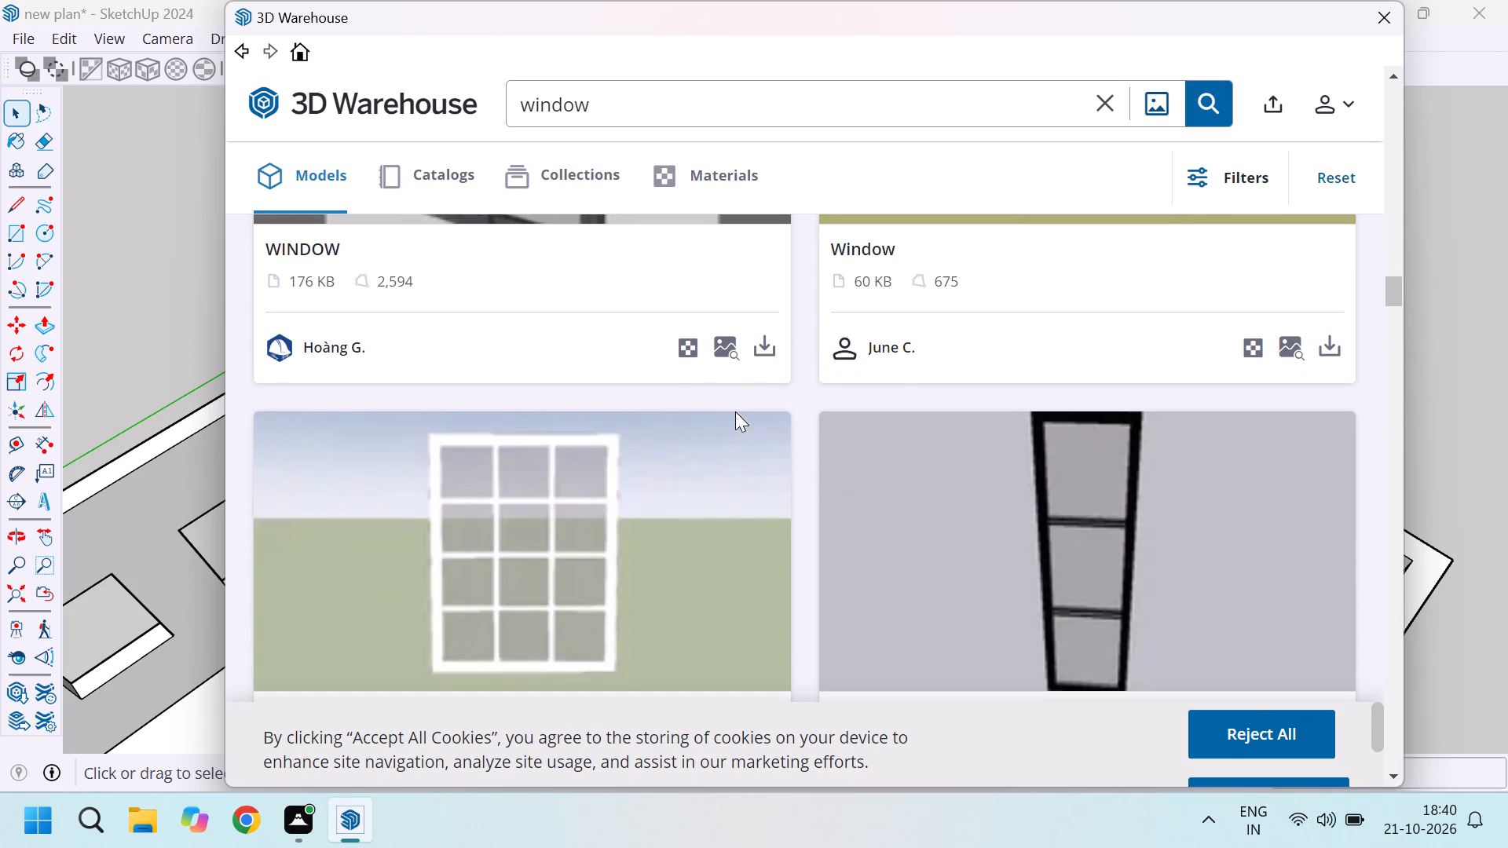
scroll(735, 411, "down", 2)
scroll(735, 411, "up", 7)
scroll(742, 432, "down", 10)
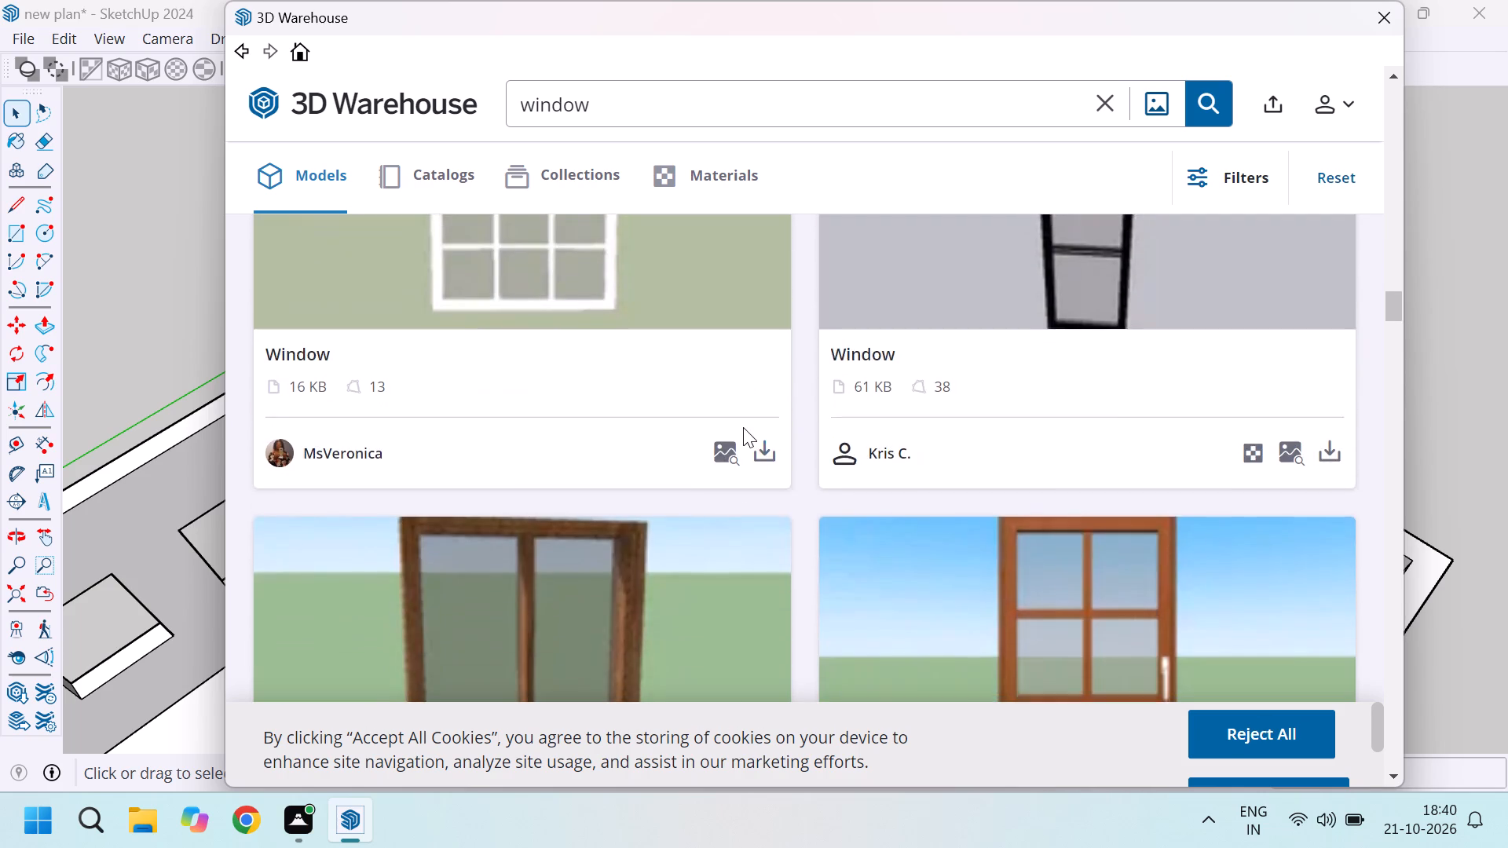
scroll(743, 427, "down", 2)
scroll(743, 427, "up", 1)
scroll(743, 427, "down", 2)
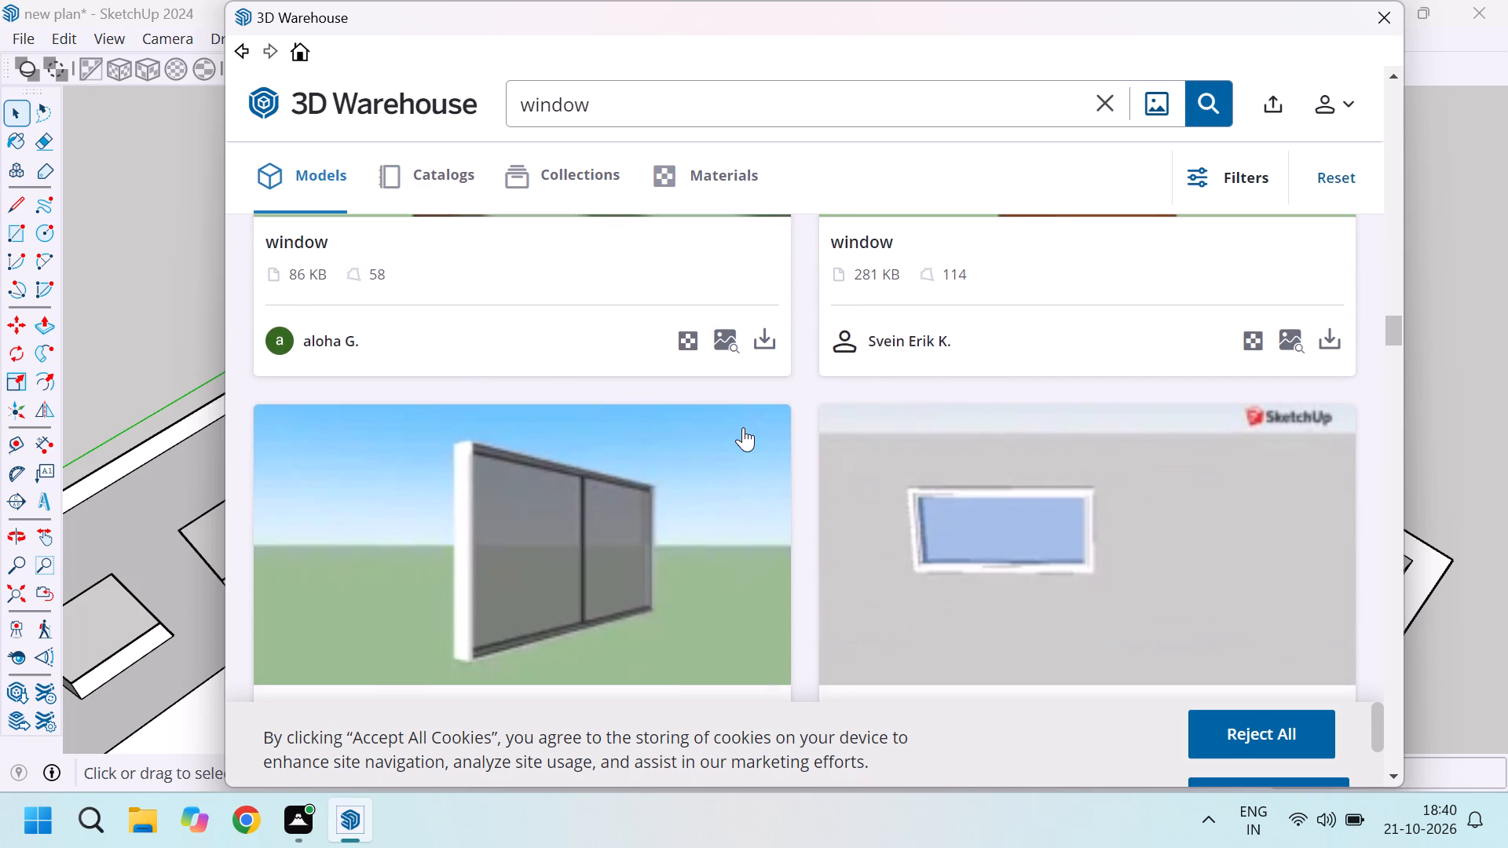
scroll(743, 427, "down", 10)
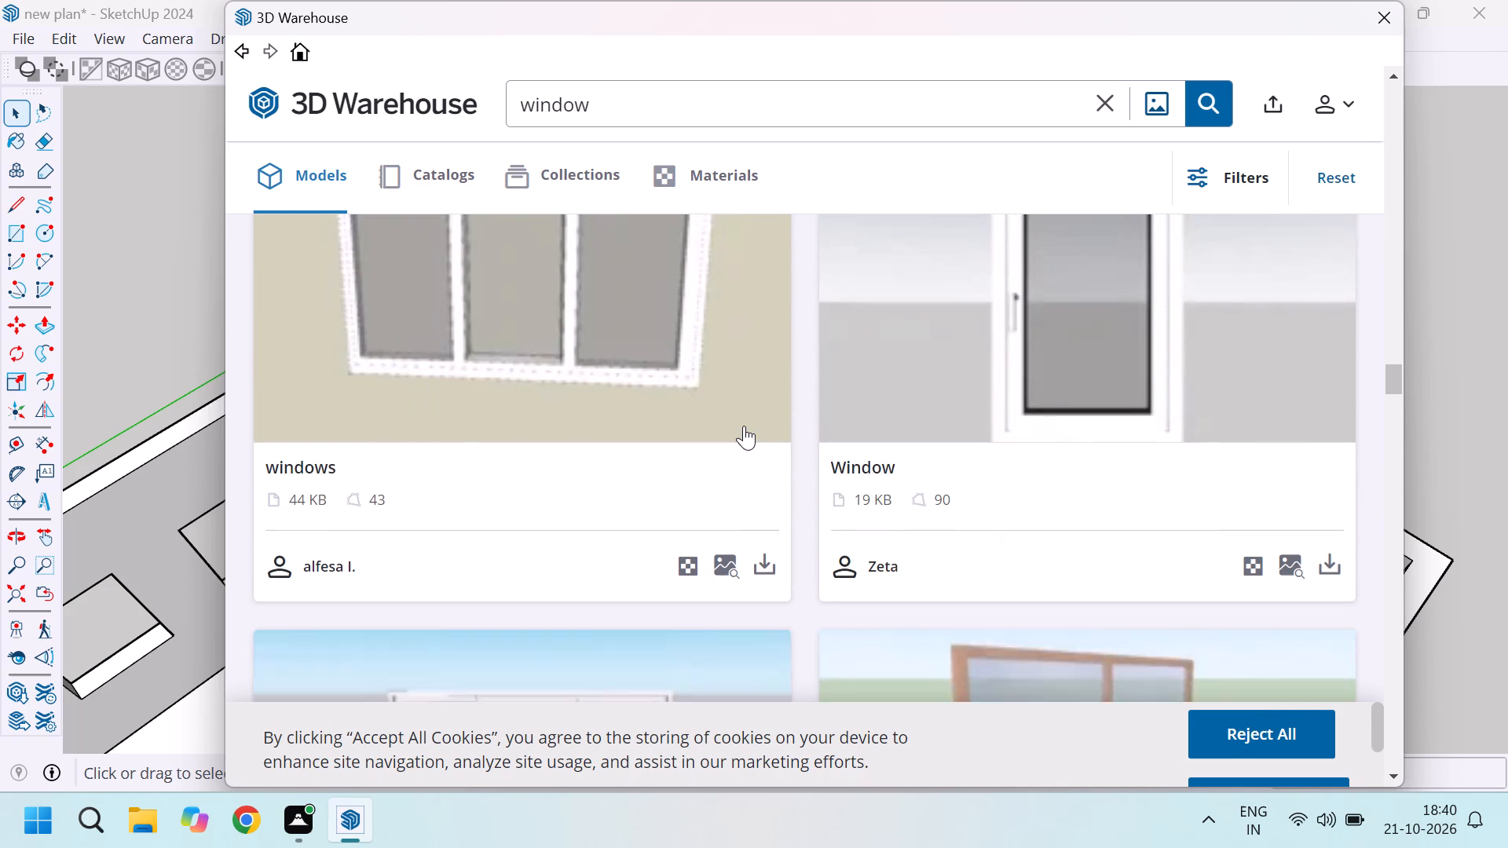
scroll(744, 426, "down", 5)
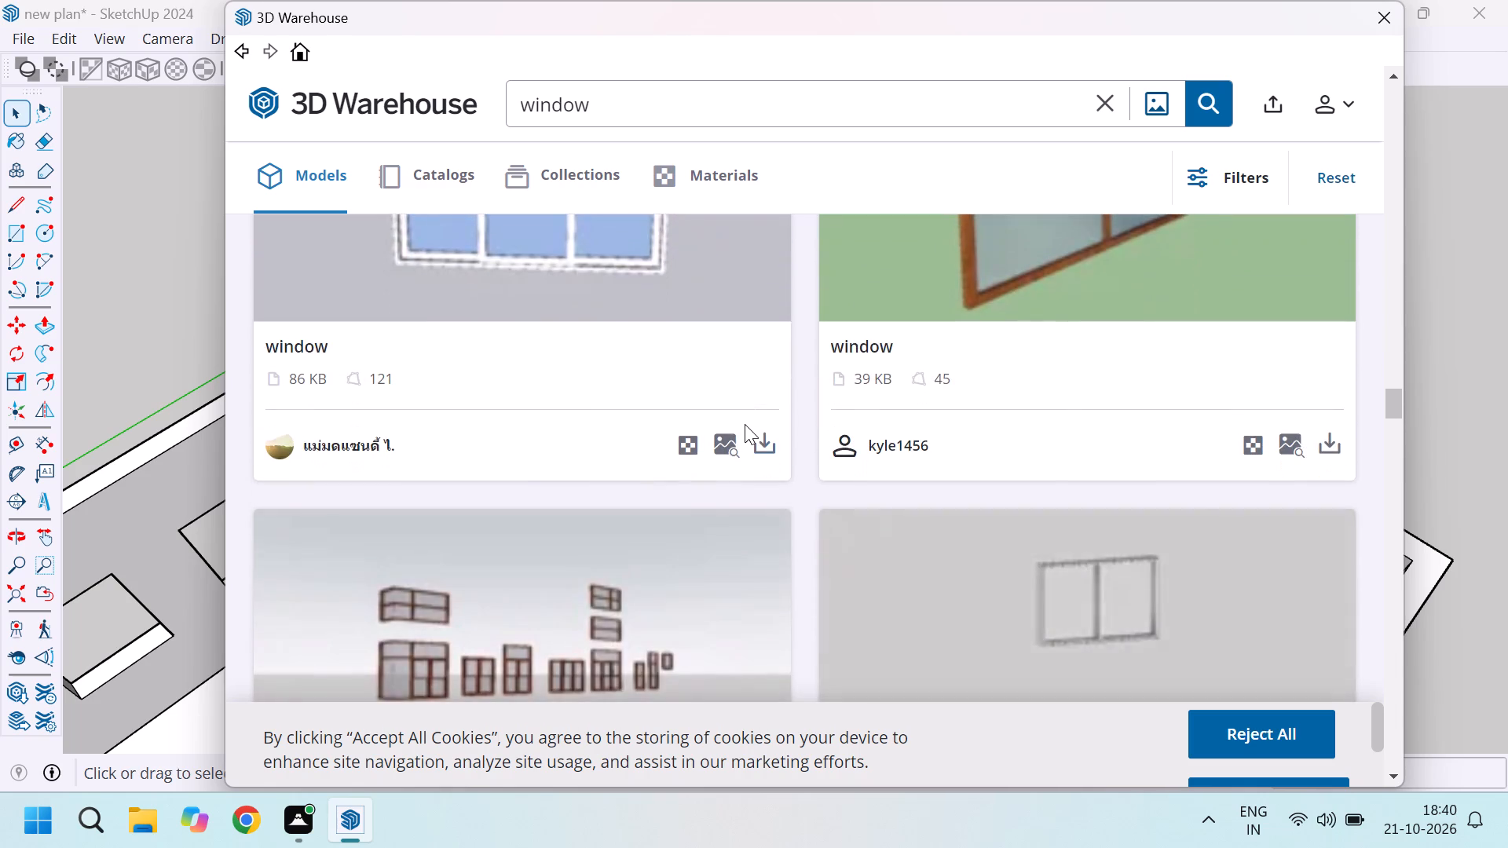
scroll(745, 424, "down", 13)
scroll(745, 424, "up", 2)
scroll(745, 424, "down", 3)
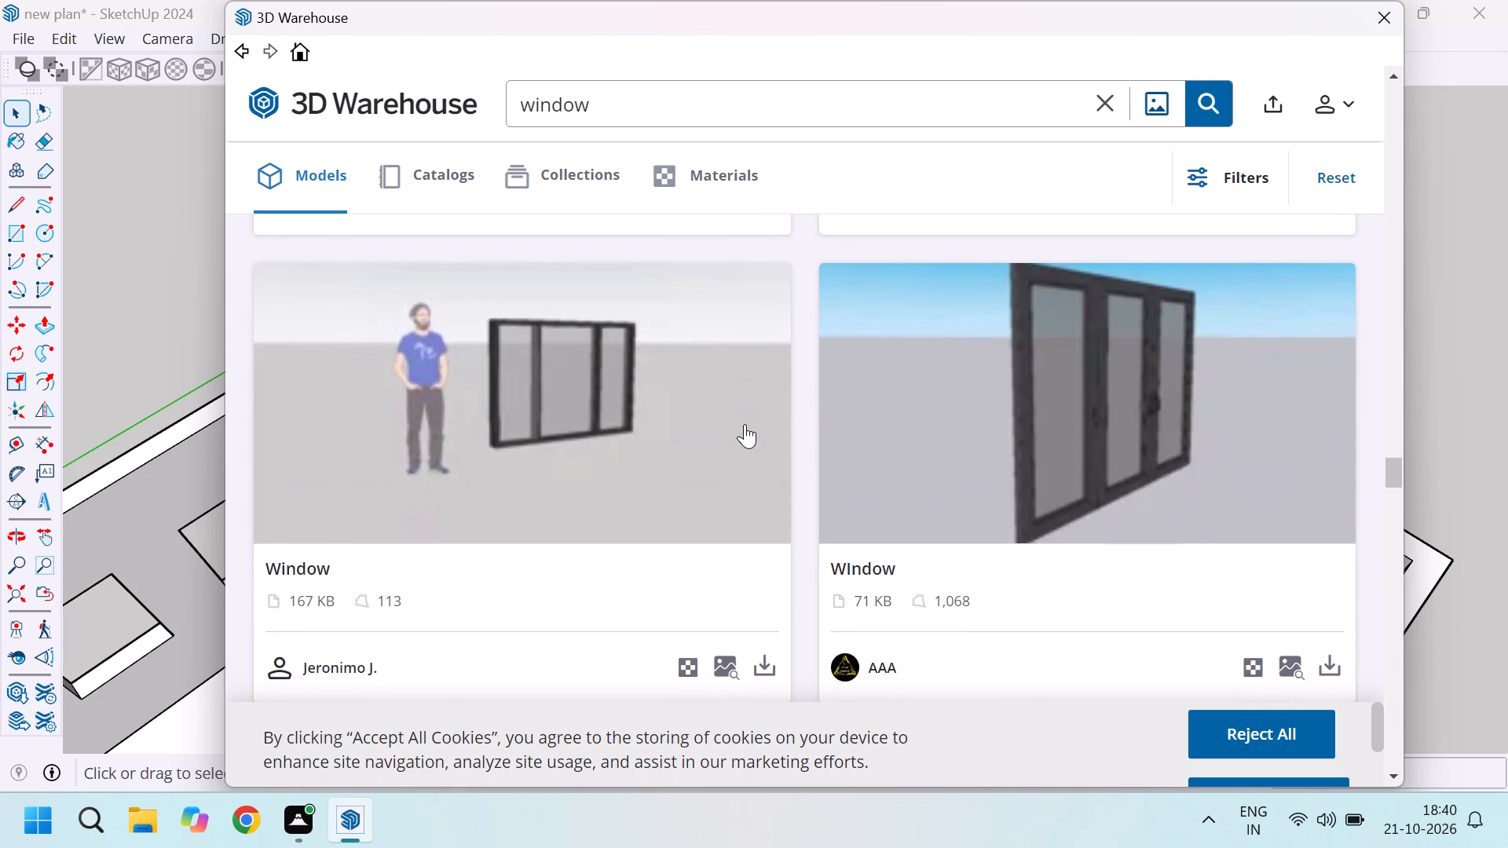
scroll(745, 424, "down", 3)
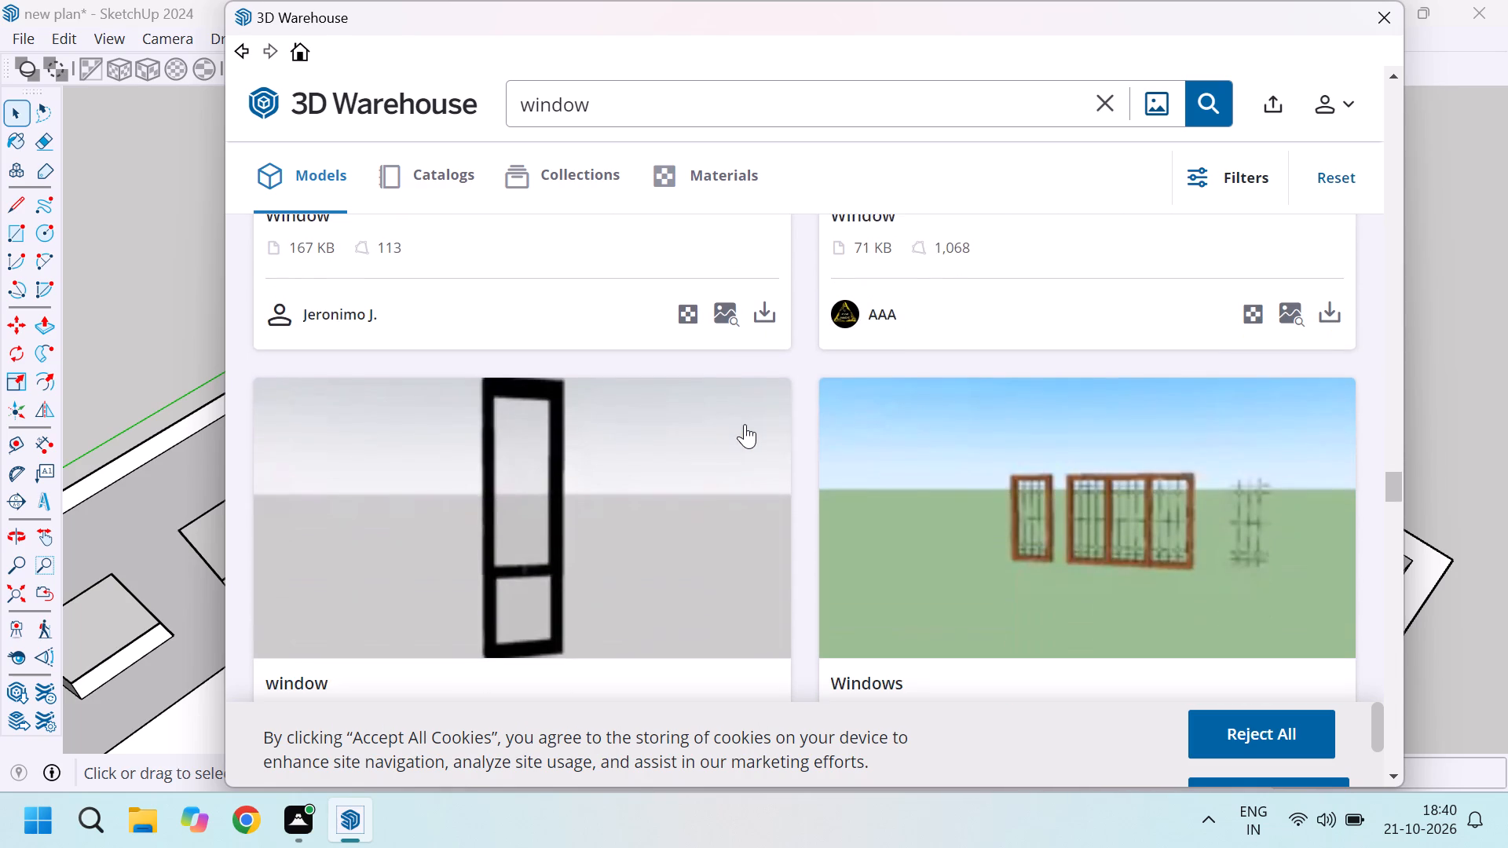
scroll(745, 424, "up", 3)
scroll(745, 424, "down", 9)
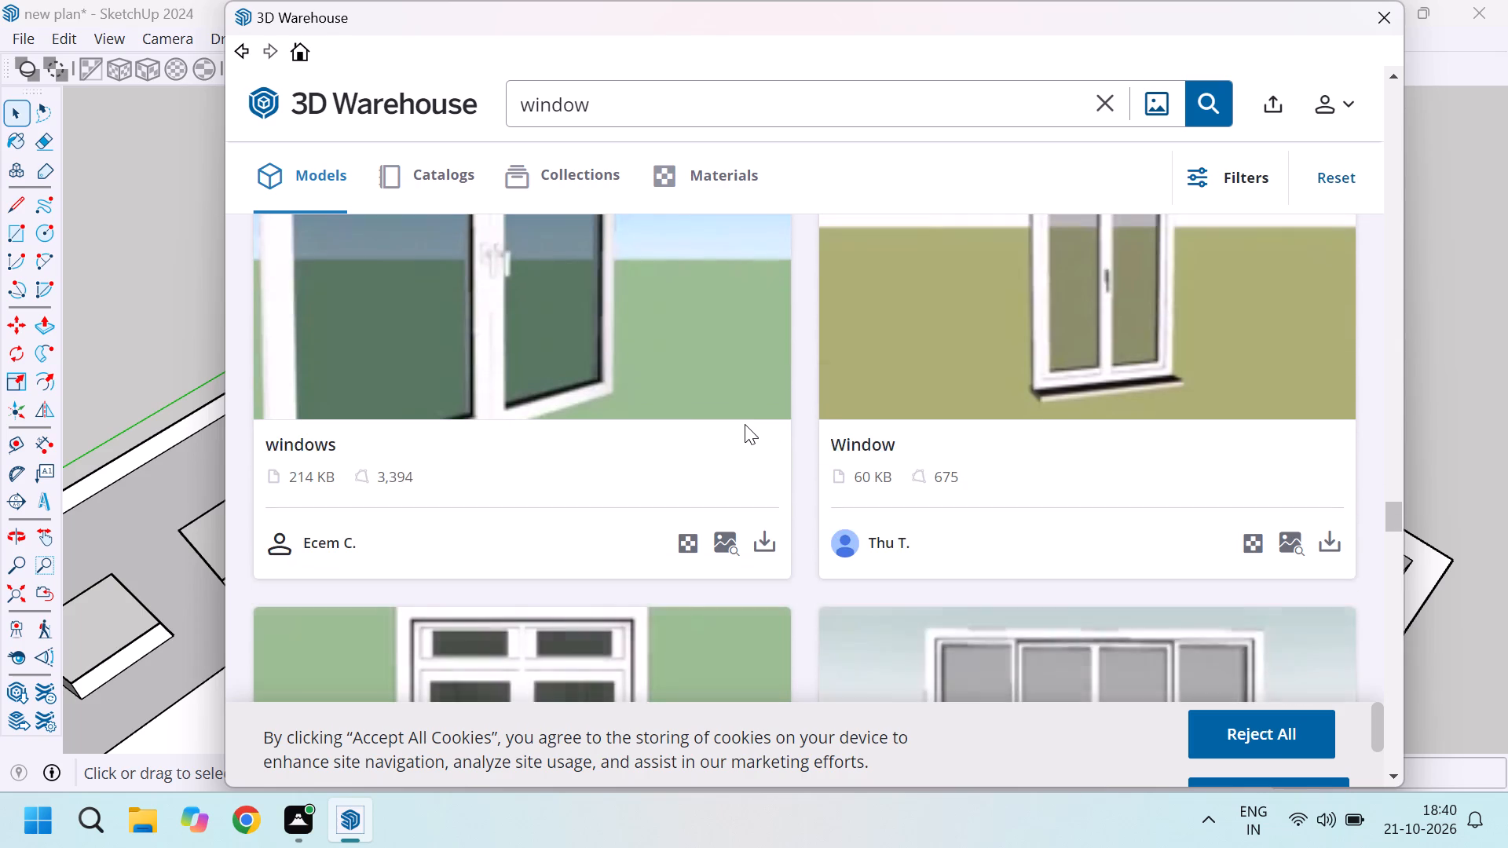
scroll(745, 424, "down", 1)
scroll(738, 430, "up", 4)
scroll(738, 430, "down", 10)
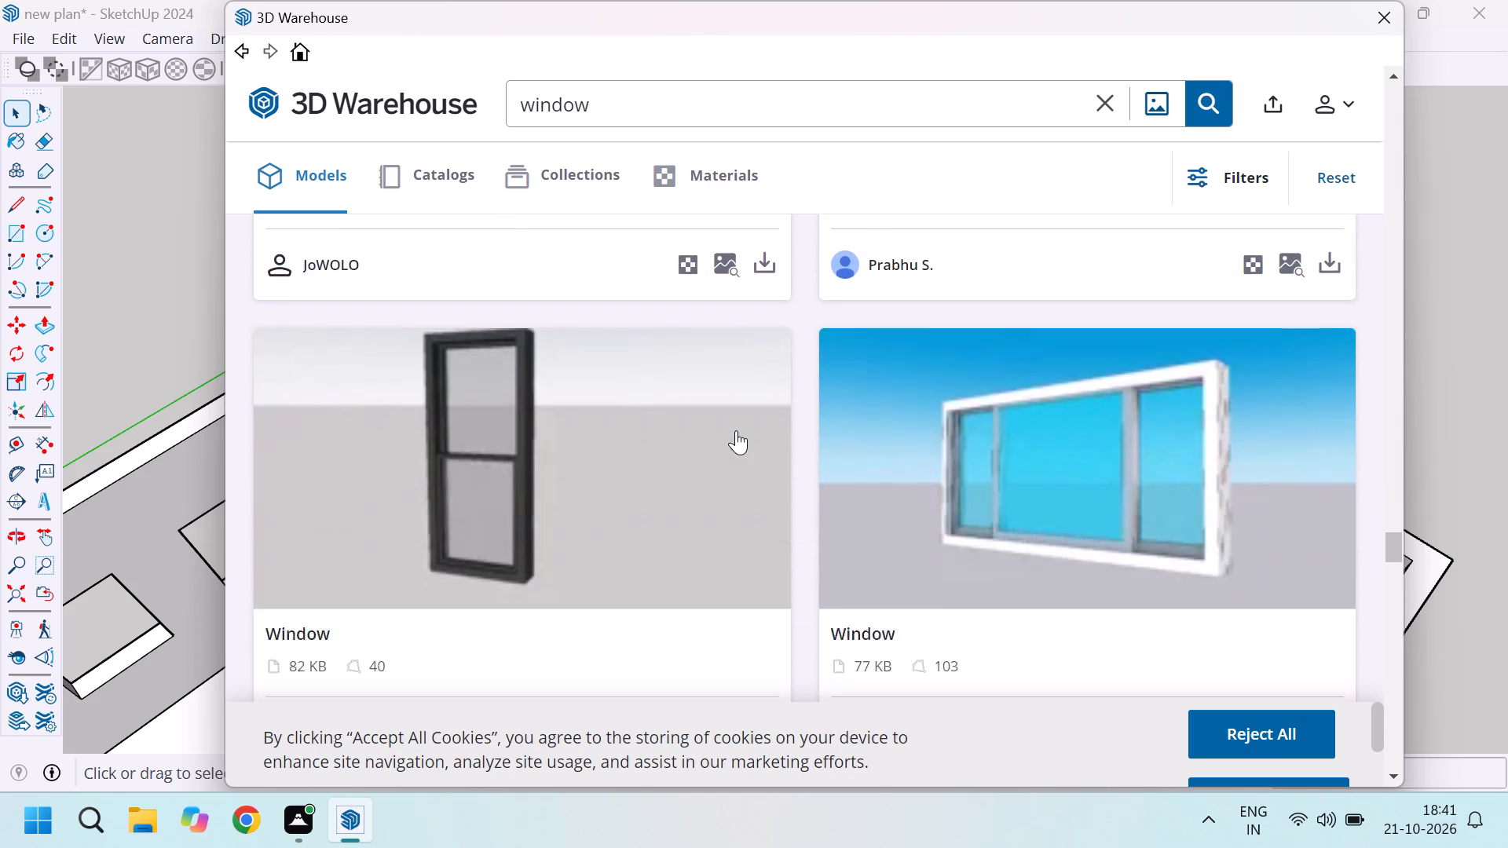
scroll(736, 430, "down", 8)
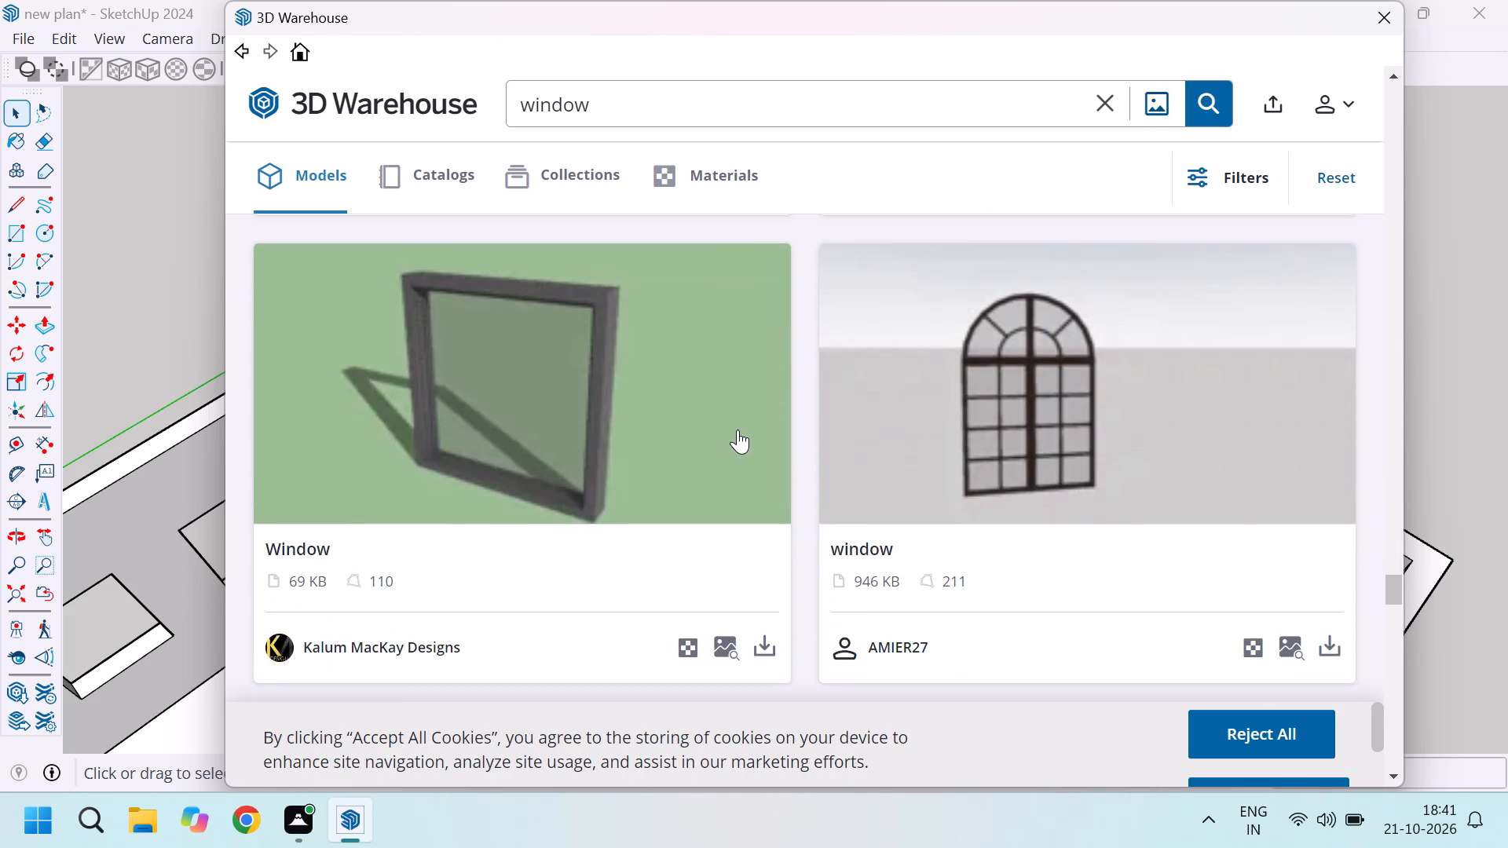
scroll(738, 429, "down", 11)
scroll(738, 429, "up", 4)
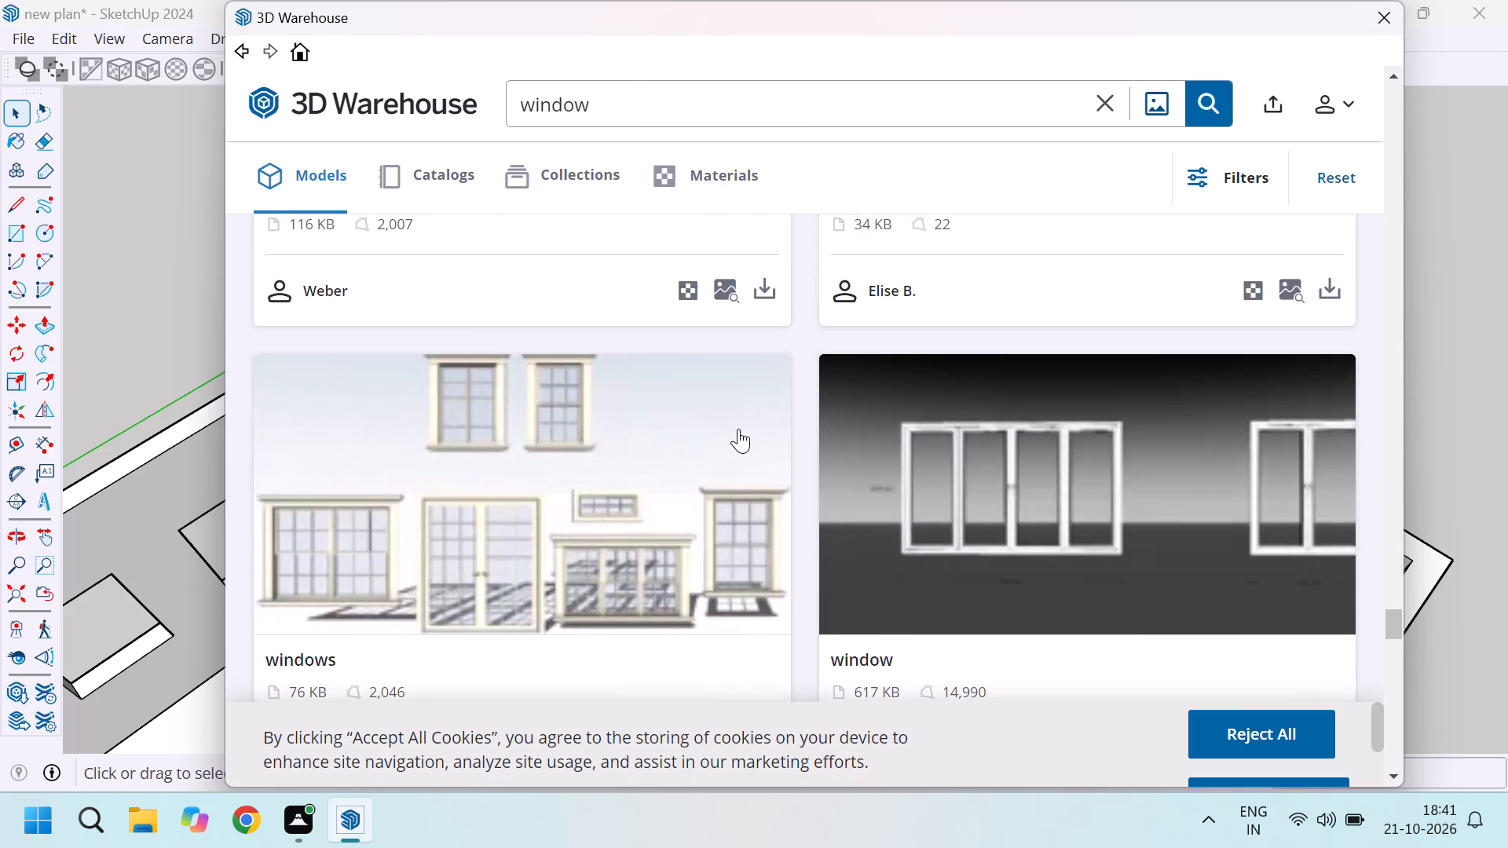
scroll(738, 429, "down", 12)
scroll(738, 429, "up", 3)
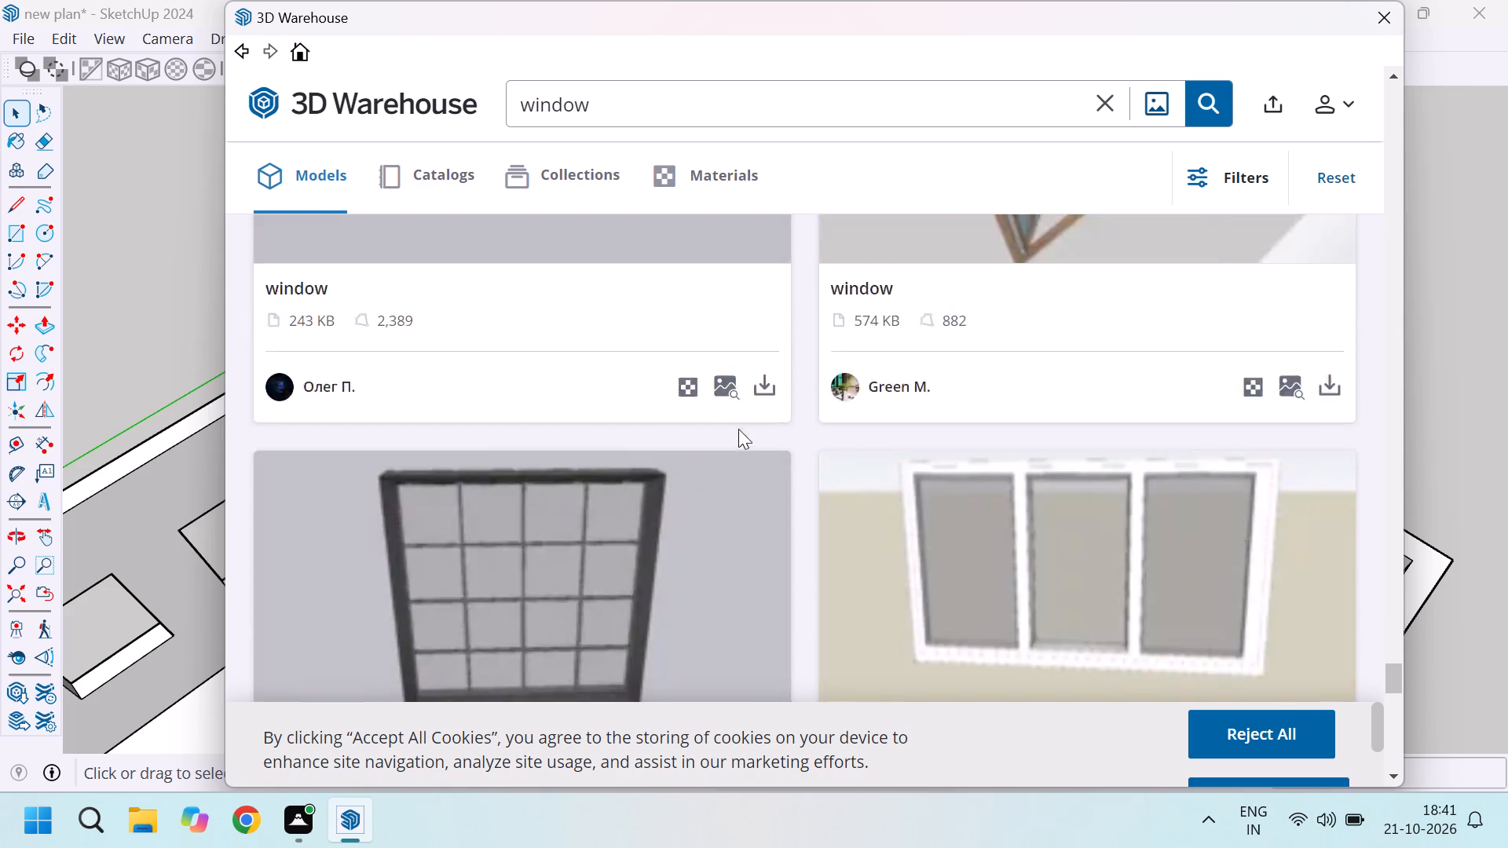
scroll(738, 429, "up", 2)
scroll(738, 429, "down", 5)
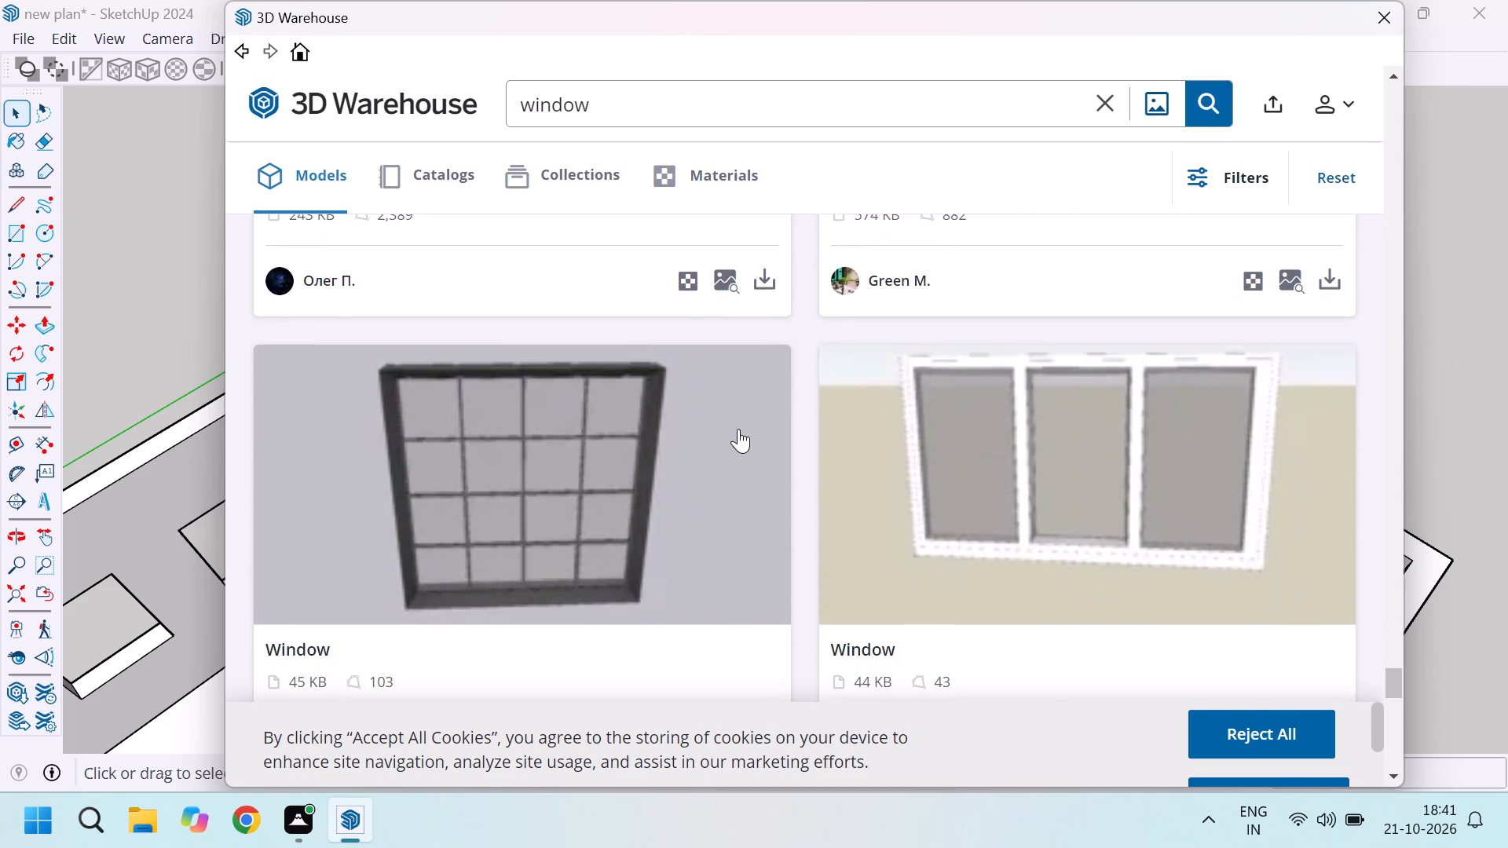
scroll(738, 429, "down", 8)
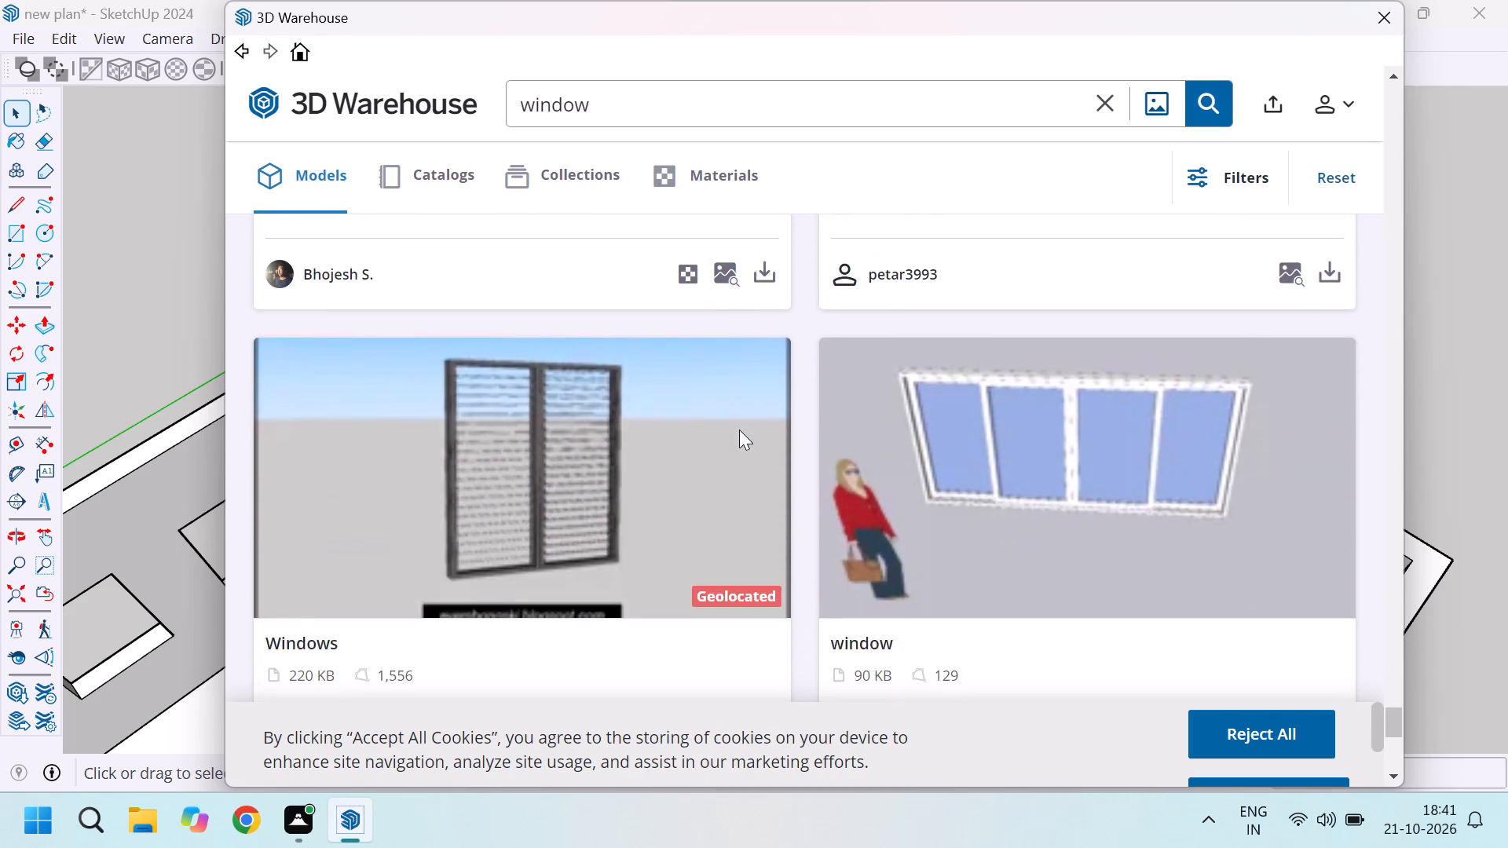
scroll(739, 429, "up", 1)
scroll(739, 429, "down", 6)
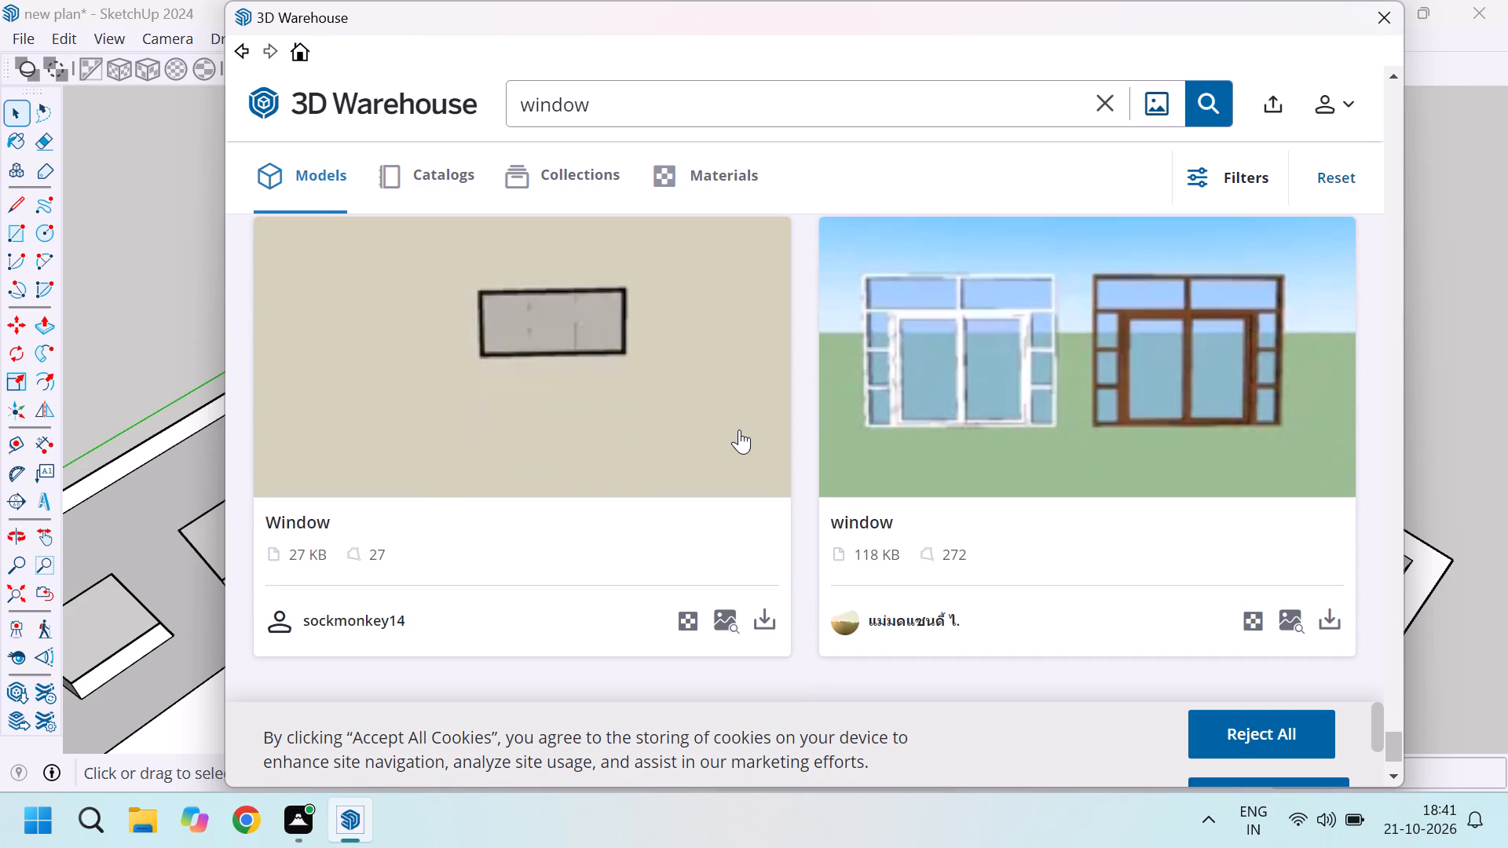
scroll(739, 429, "down", 7)
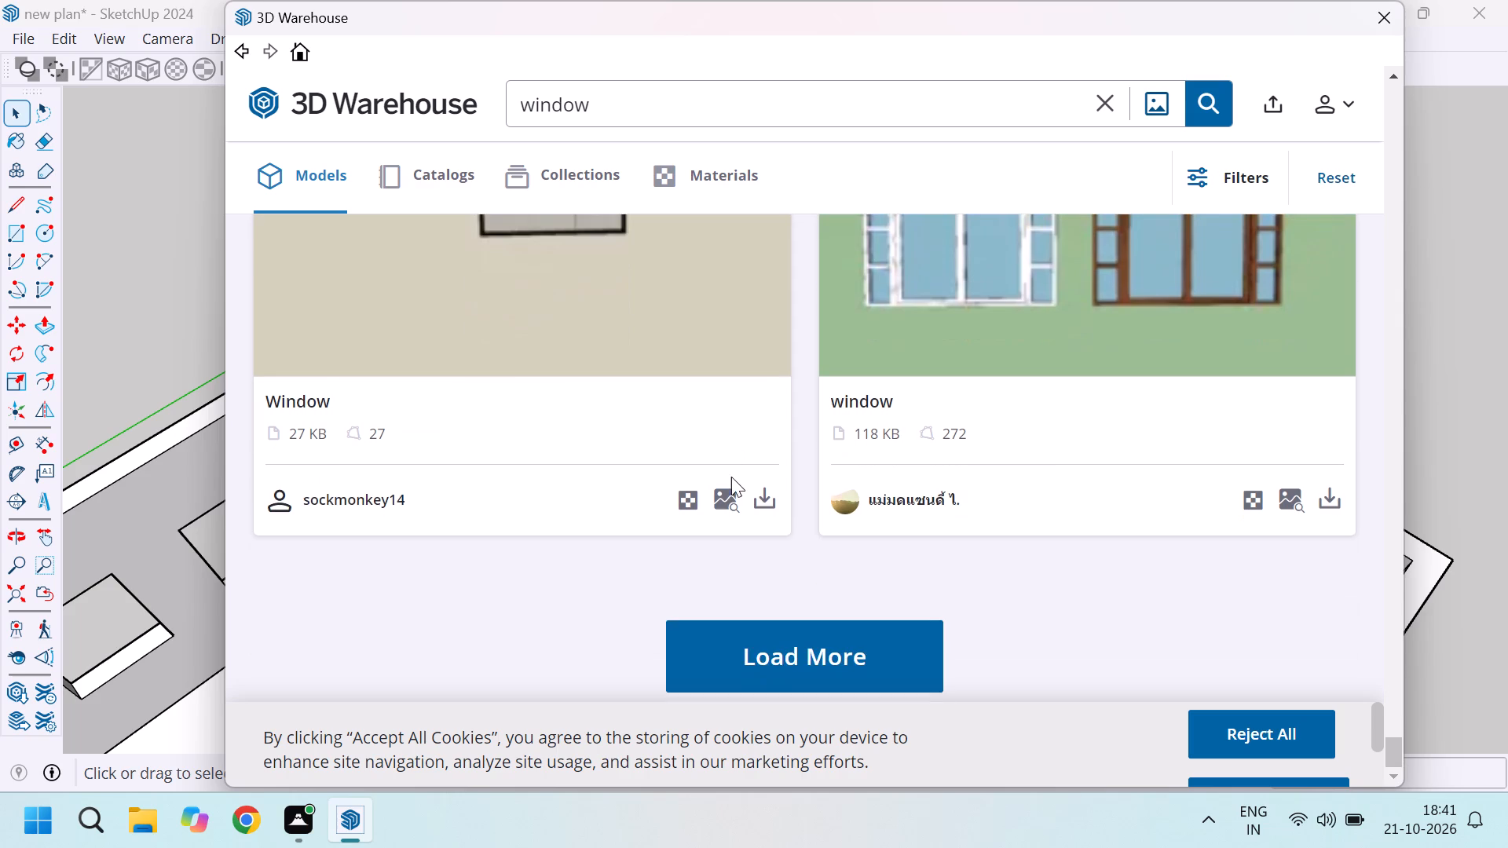
scroll(733, 488, "up", 7)
scroll(743, 419, "up", 10)
scroll(902, 426, "up", 5)
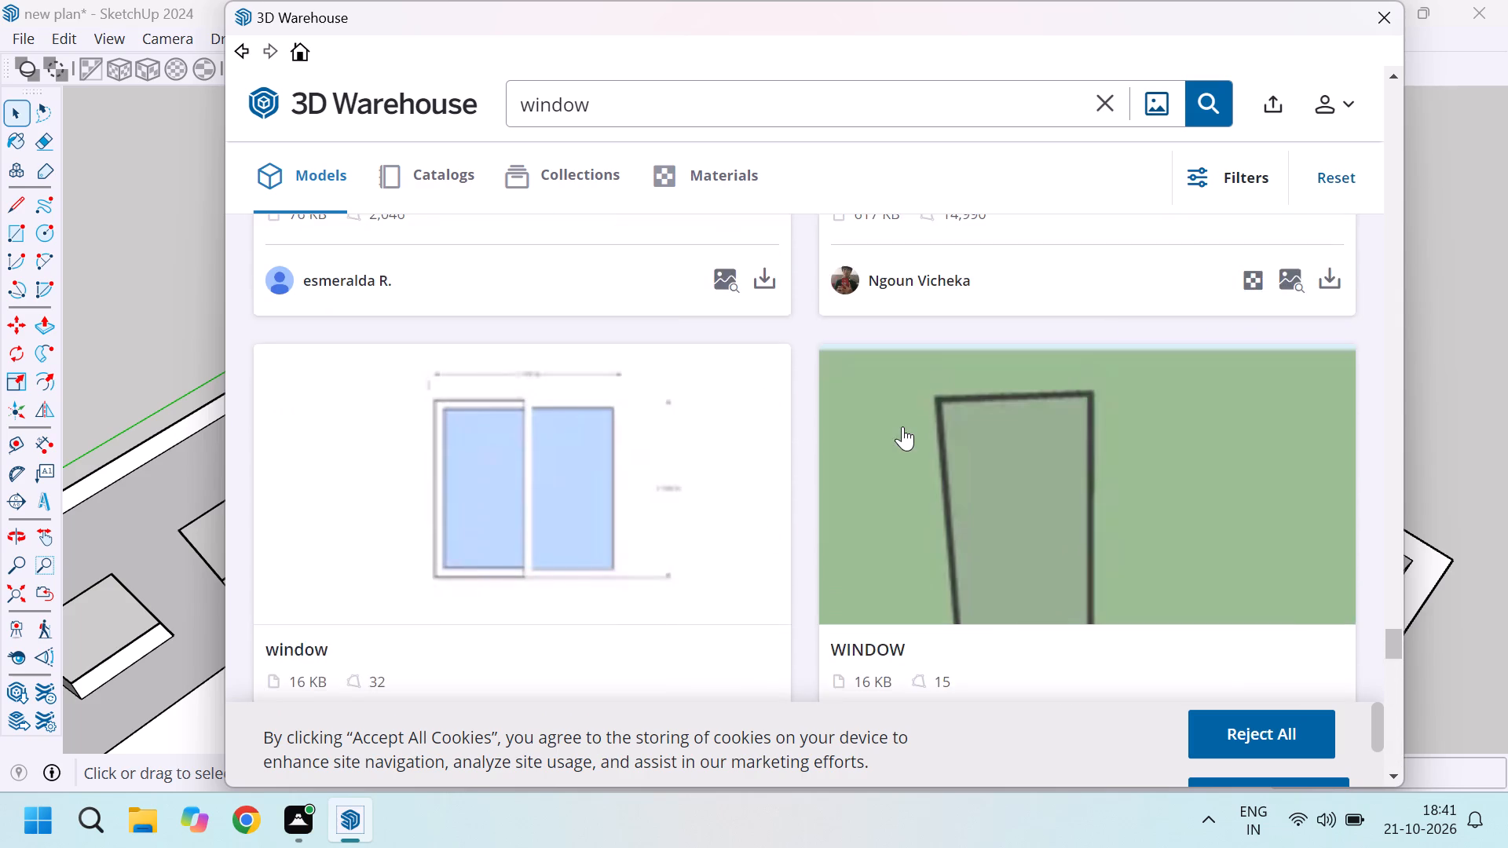
scroll(903, 426, "down", 1)
scroll(899, 426, "up", 6)
scroll(899, 426, "down", 9)
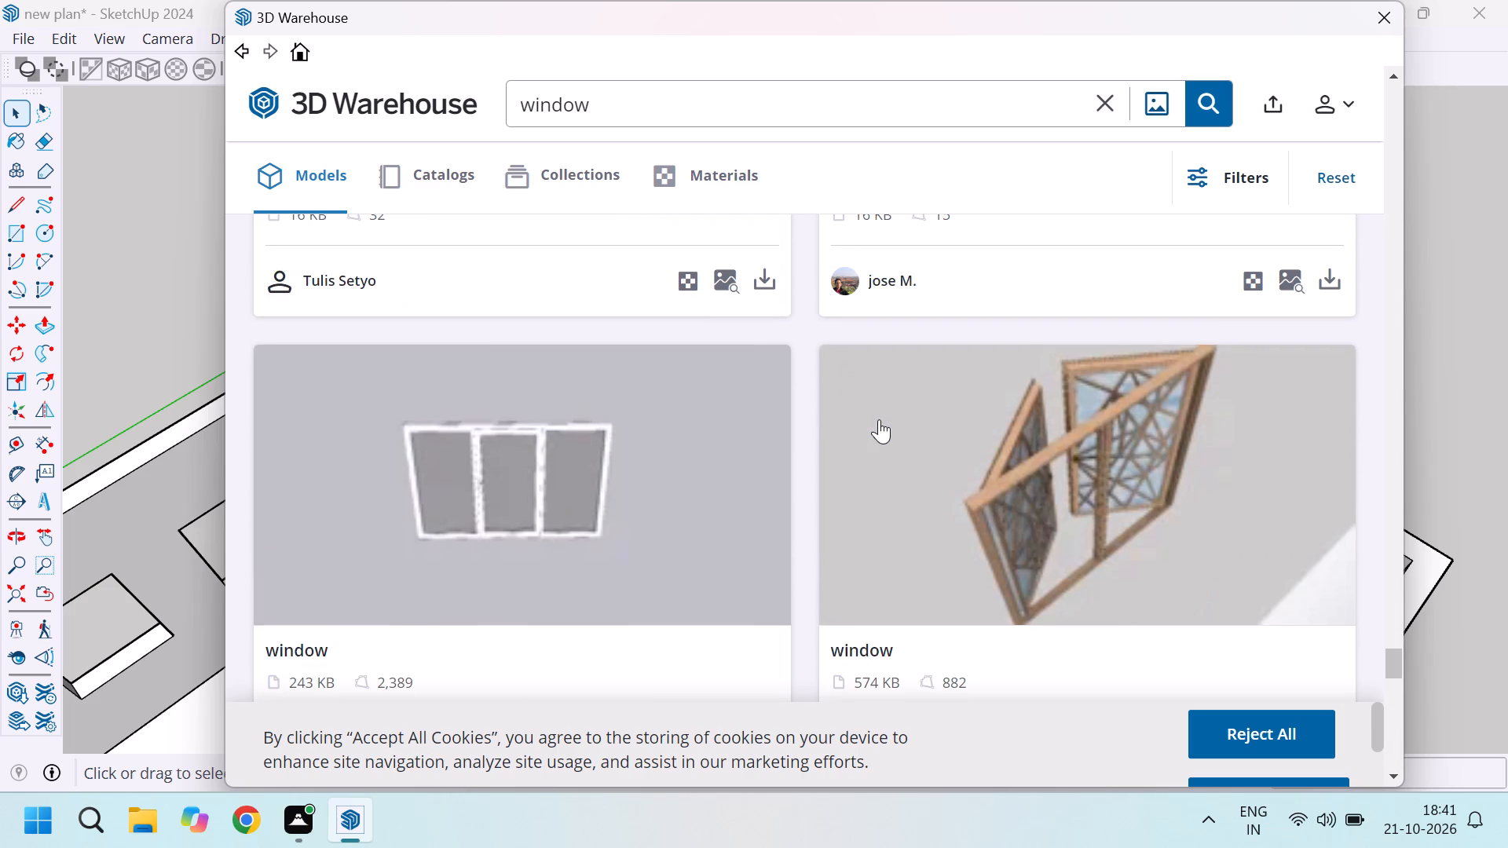
scroll(879, 419, "up", 12)
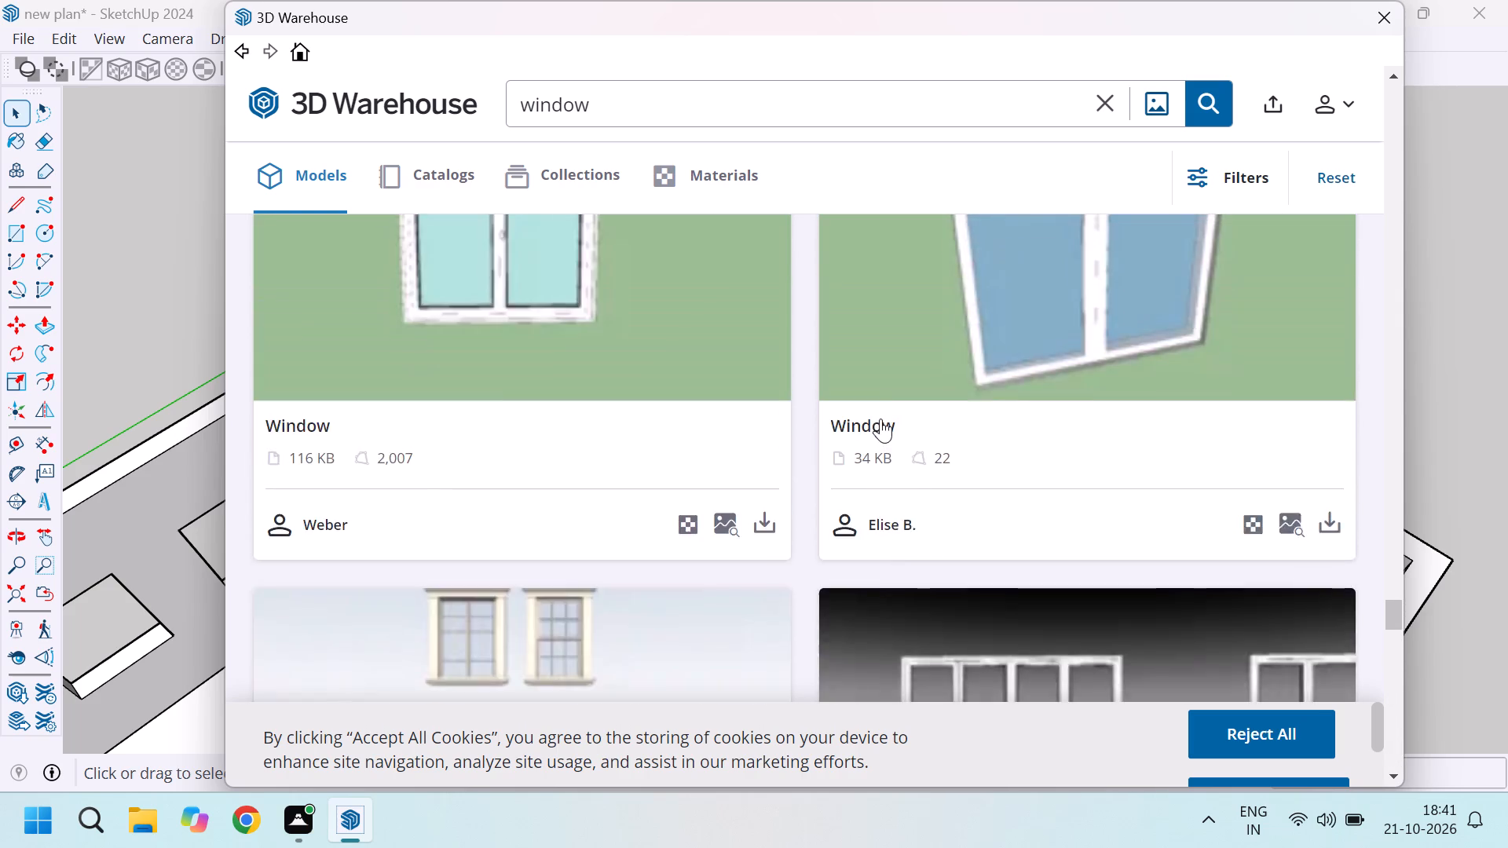
scroll(880, 419, "up", 12)
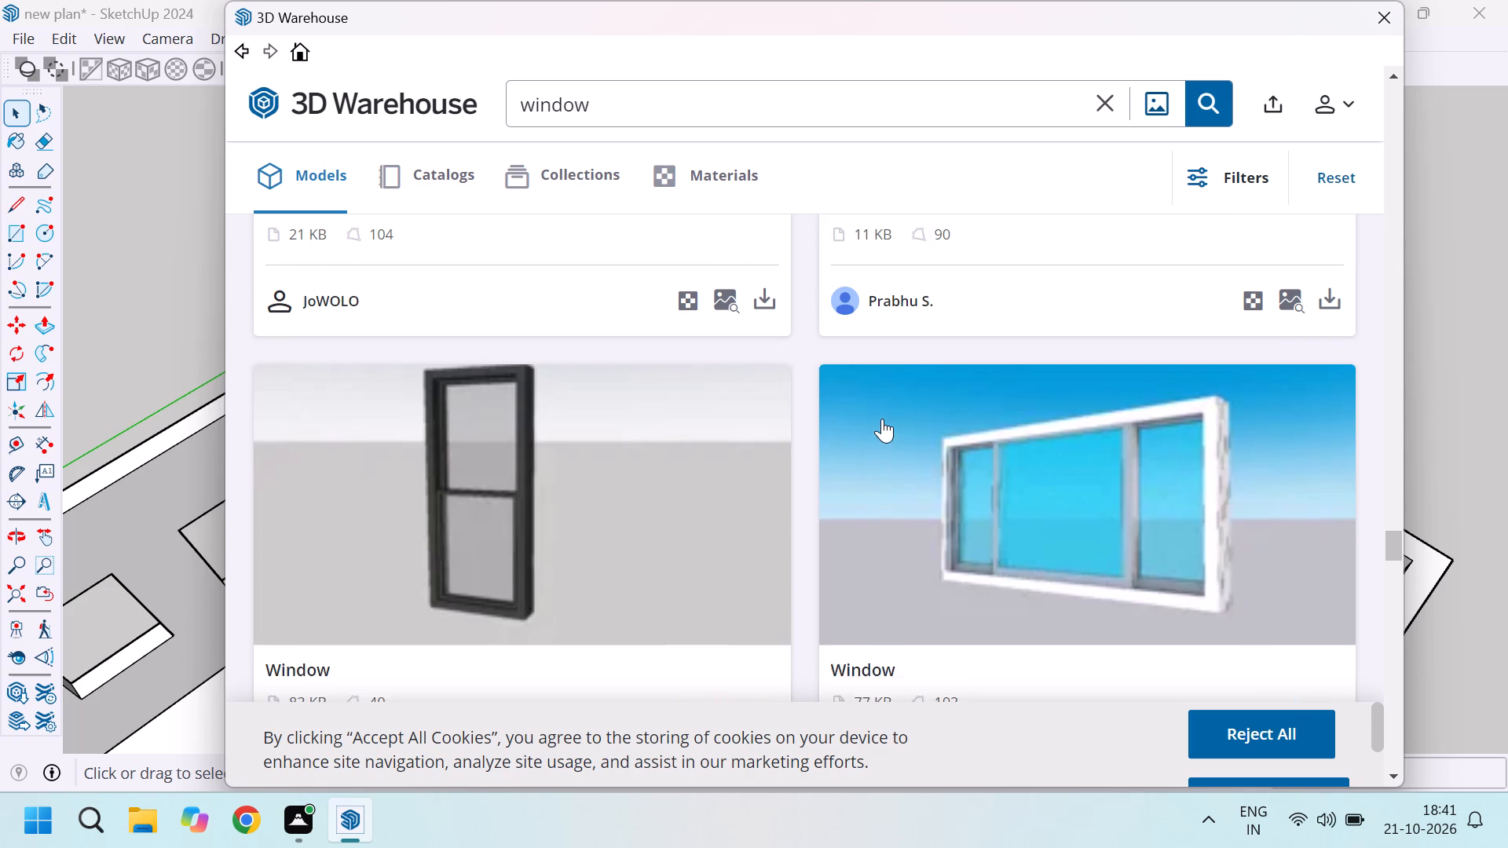
scroll(882, 419, "up", 13)
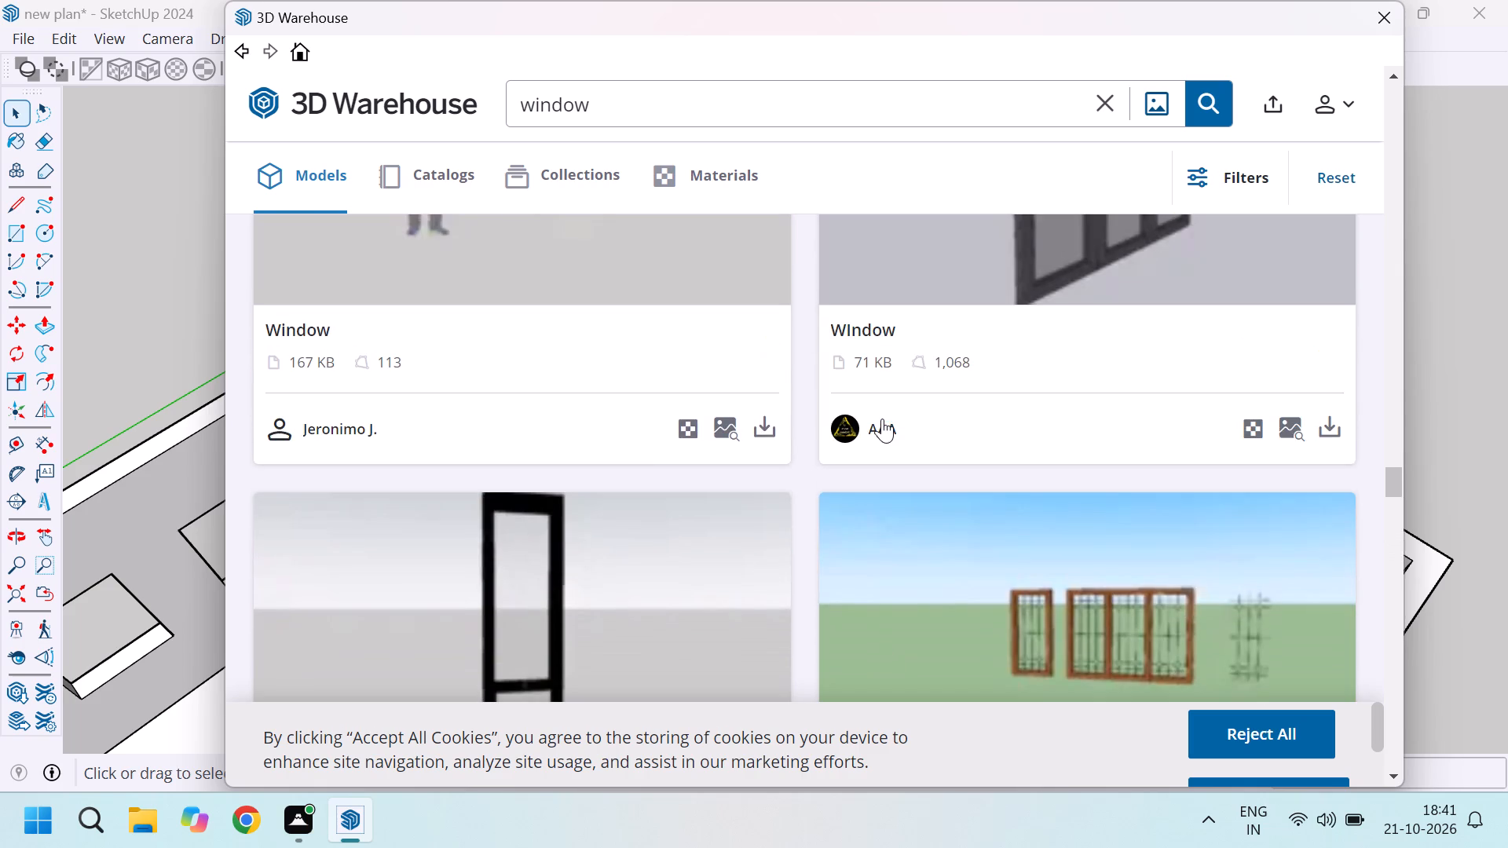
scroll(882, 419, "up", 3)
scroll(882, 419, "down", 2)
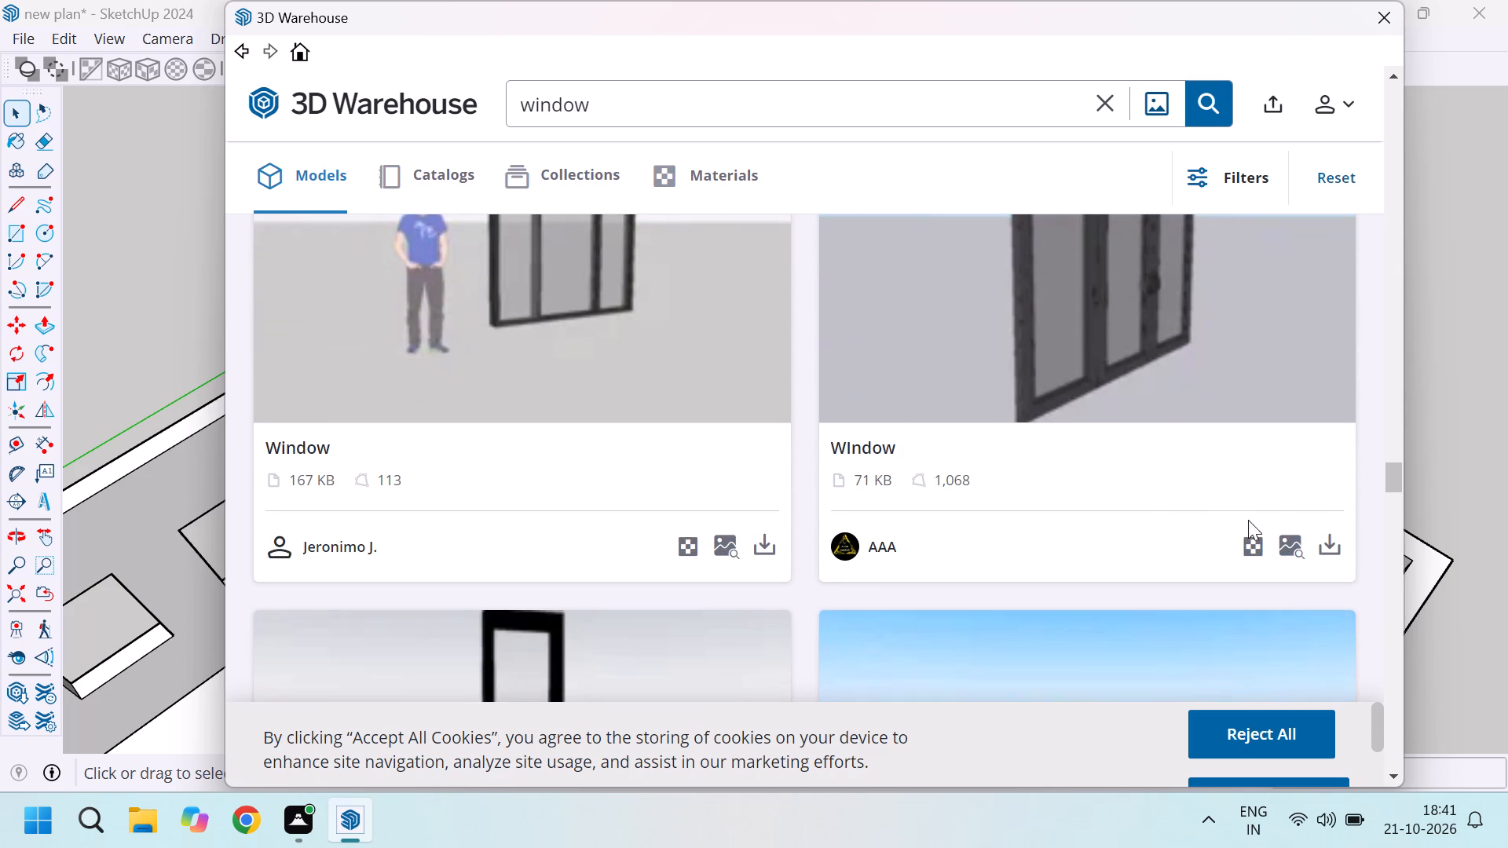
Load the dark three-panel window by AAA into the model and place it in the empty space outside the house.
left_click(1327, 546)
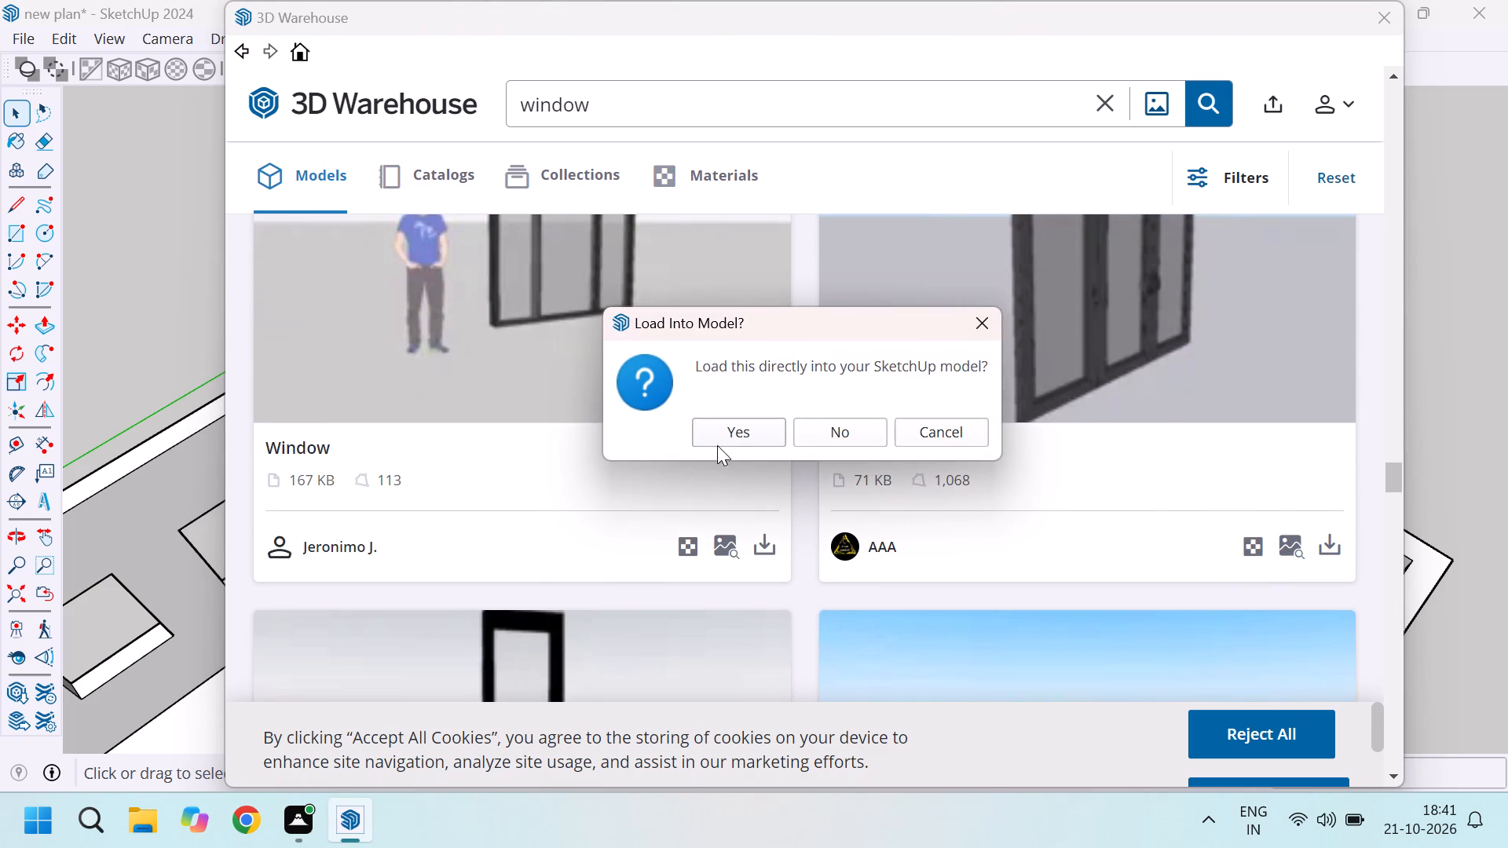
left_click(727, 438)
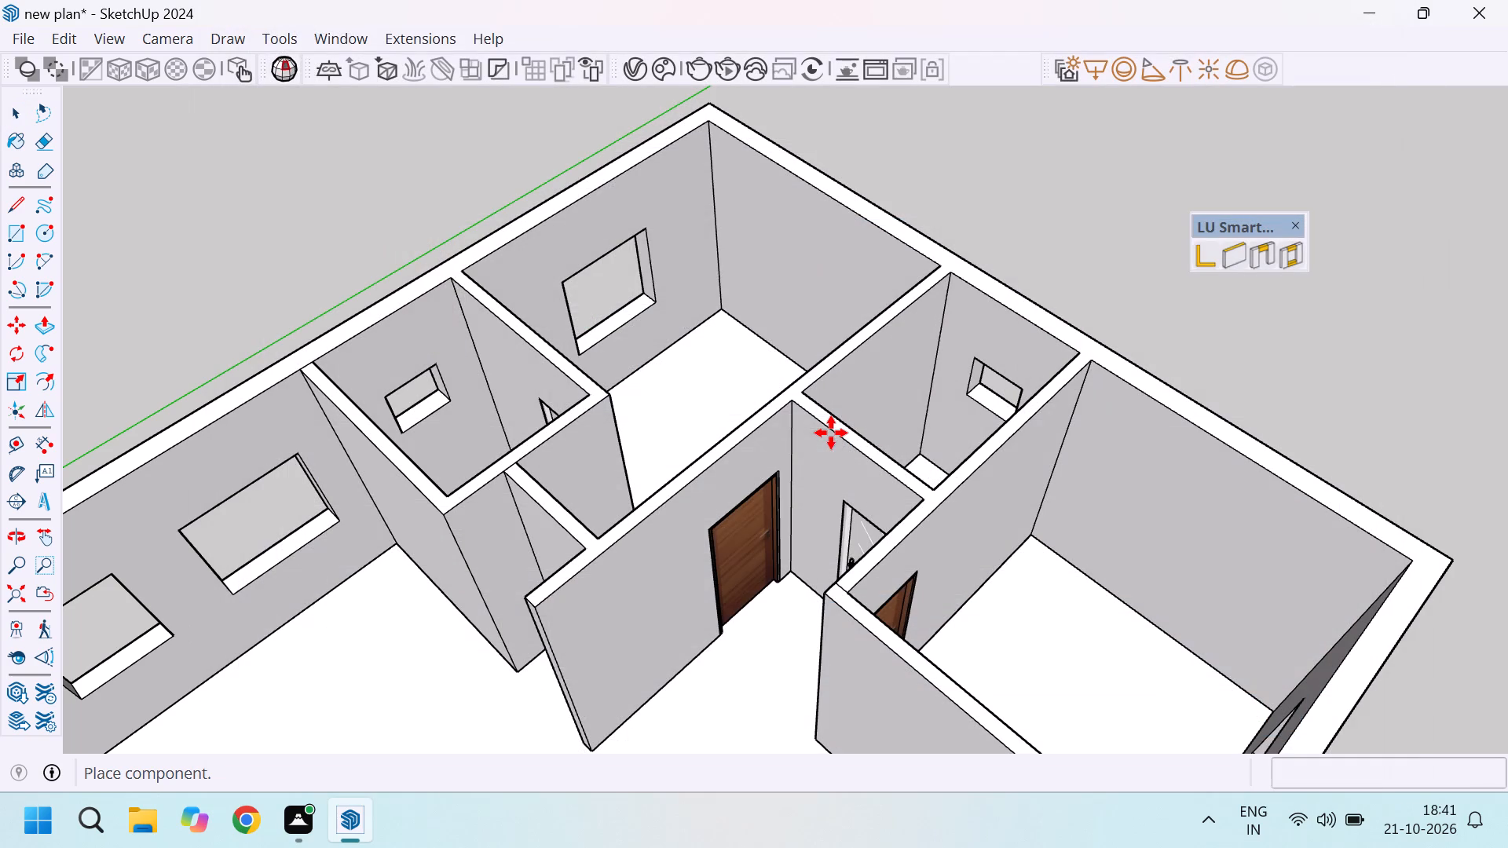
scroll(652, 293, "up", 3)
scroll(542, 343, "down", 12)
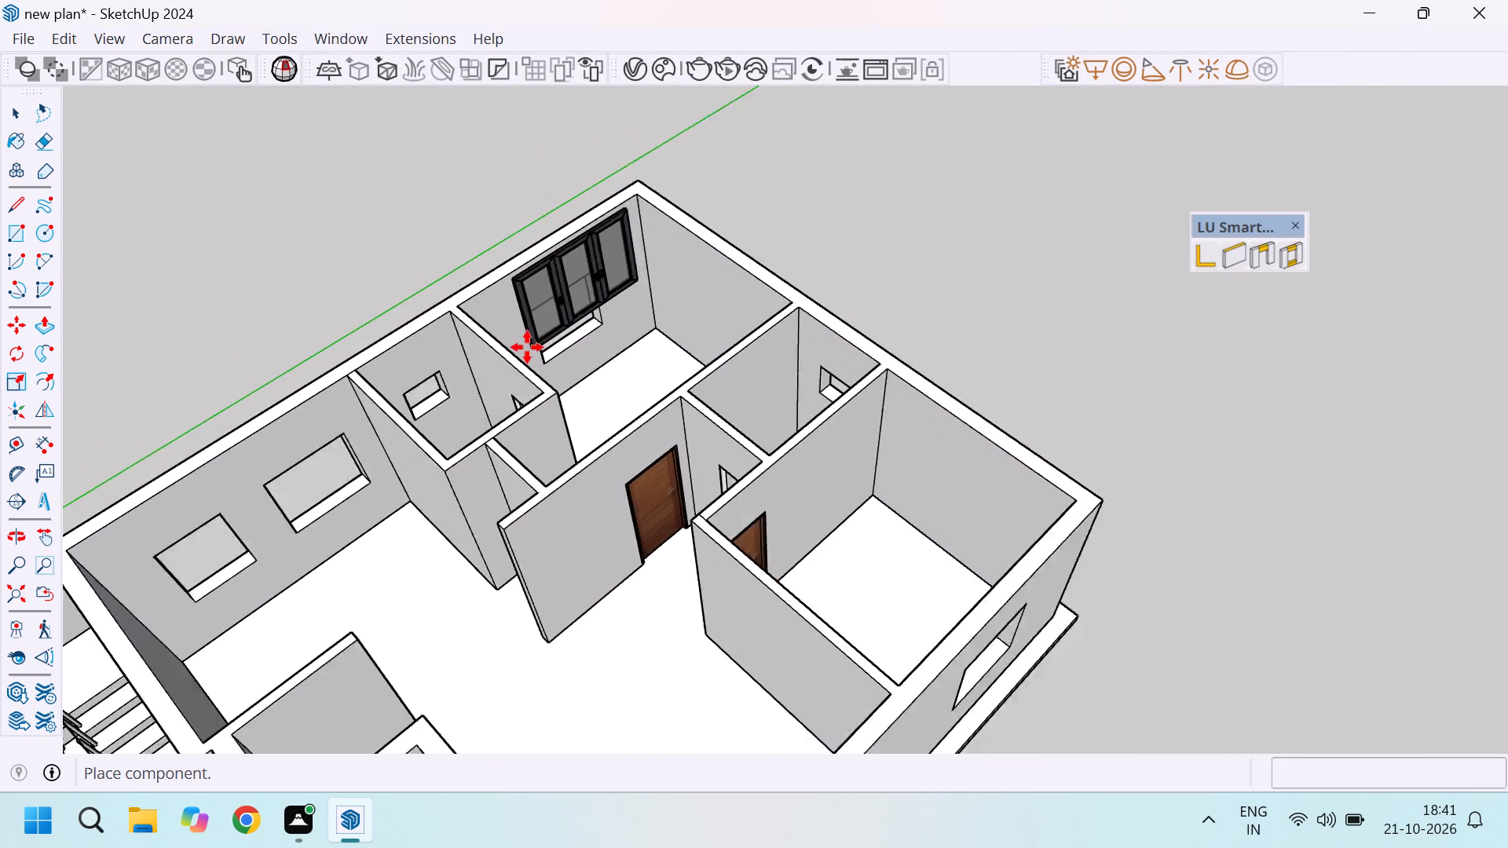
scroll(876, 304, "up", 12)
middle_click_drag(875, 303, 697, 283)
scroll(875, 303, "up", 1)
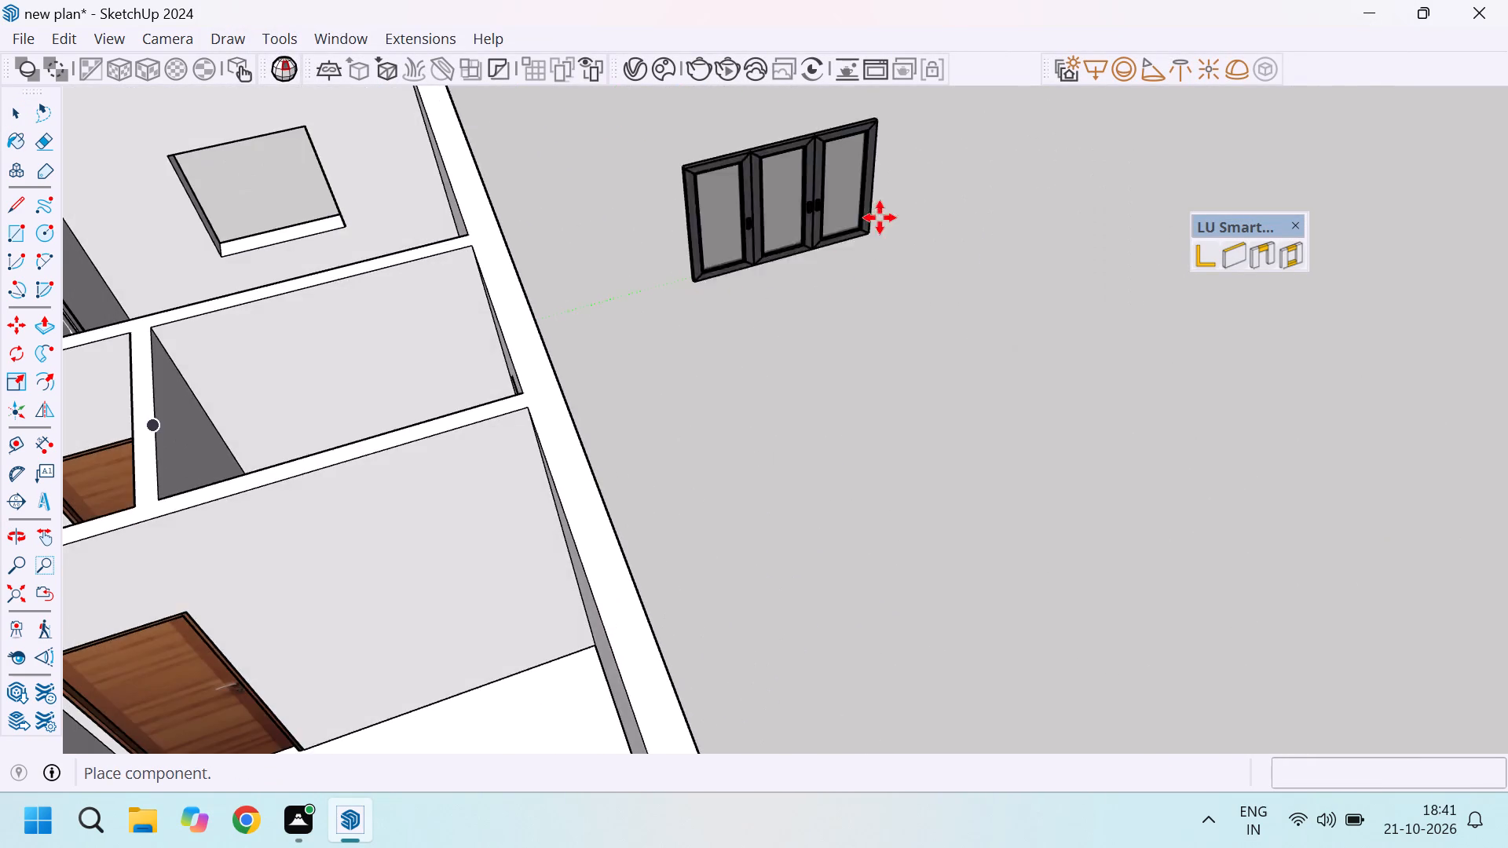
scroll(884, 217, "up", 4)
left_click(862, 278)
scroll(1019, 188, "up", 10)
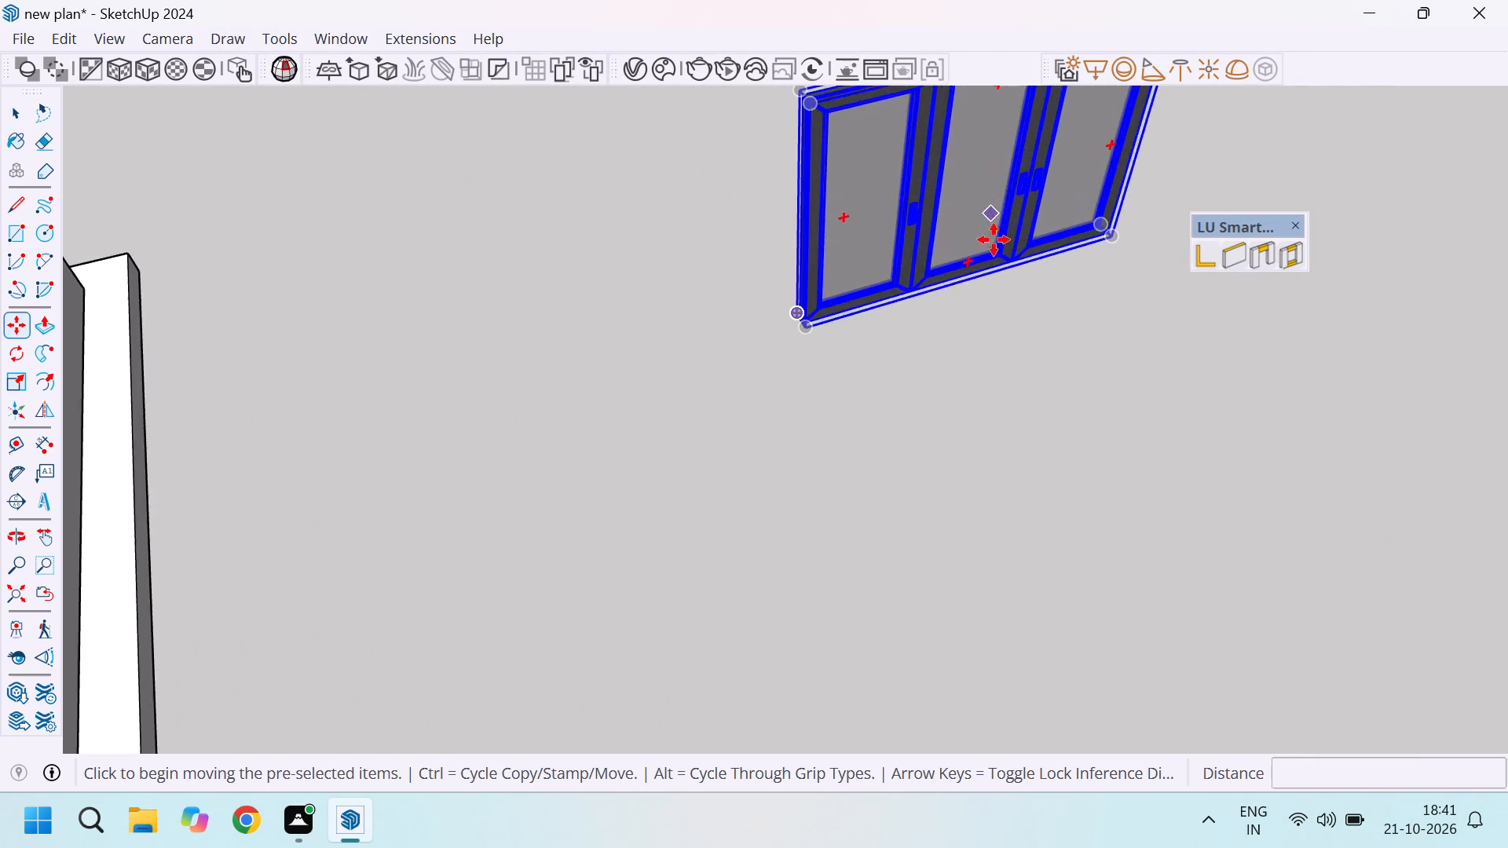
scroll(994, 239, "up", 2)
scroll(872, 336, "up", 4)
key("space")
Scale the placed three-panel window along its width to 4'.
scroll(866, 342, "down", 15)
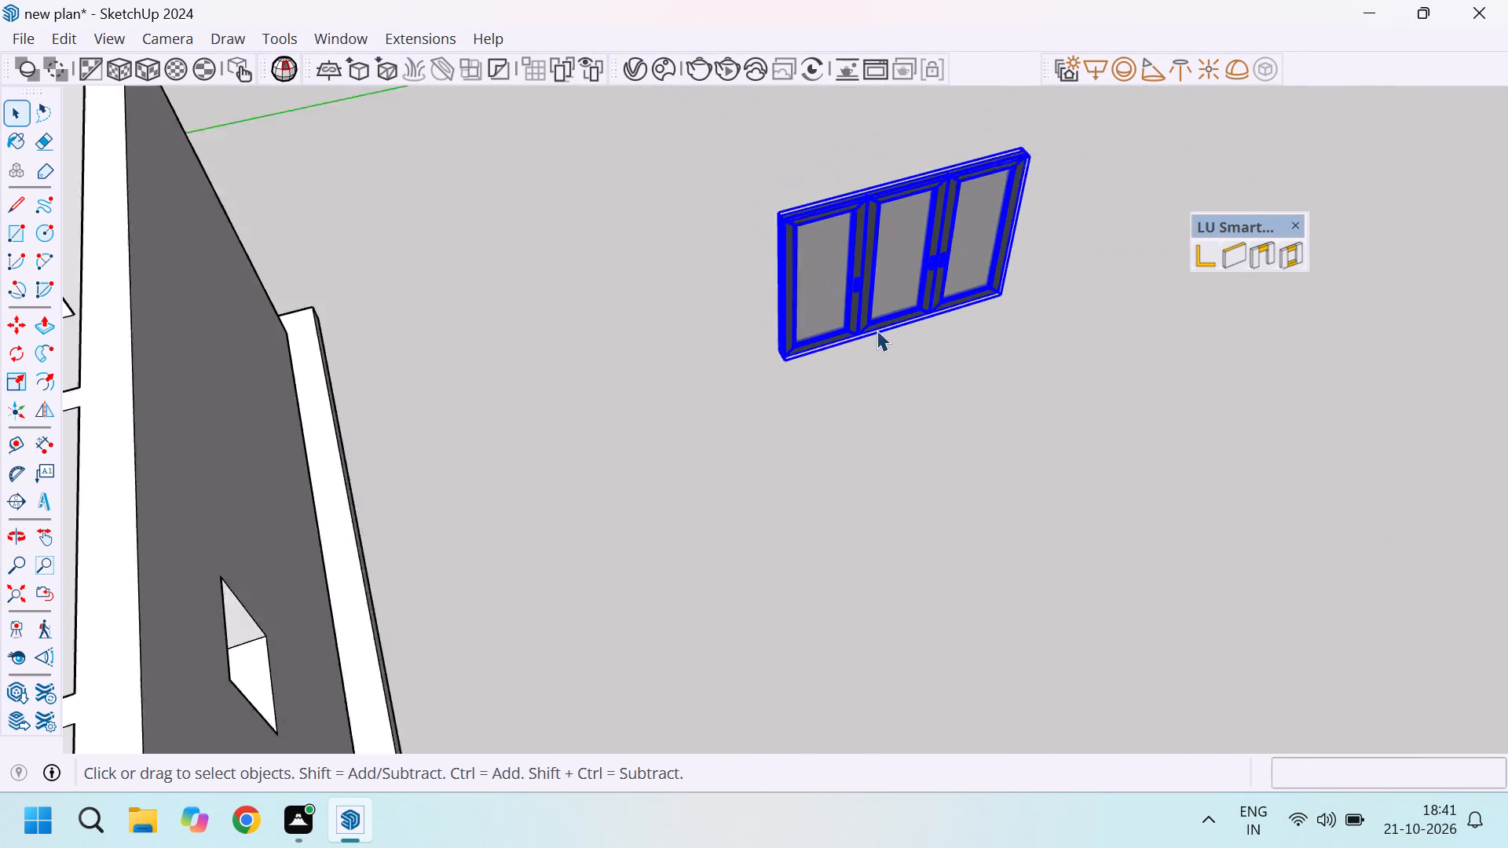
scroll(870, 280, "up", 3)
key("s")
scroll(1004, 225, "up", 4)
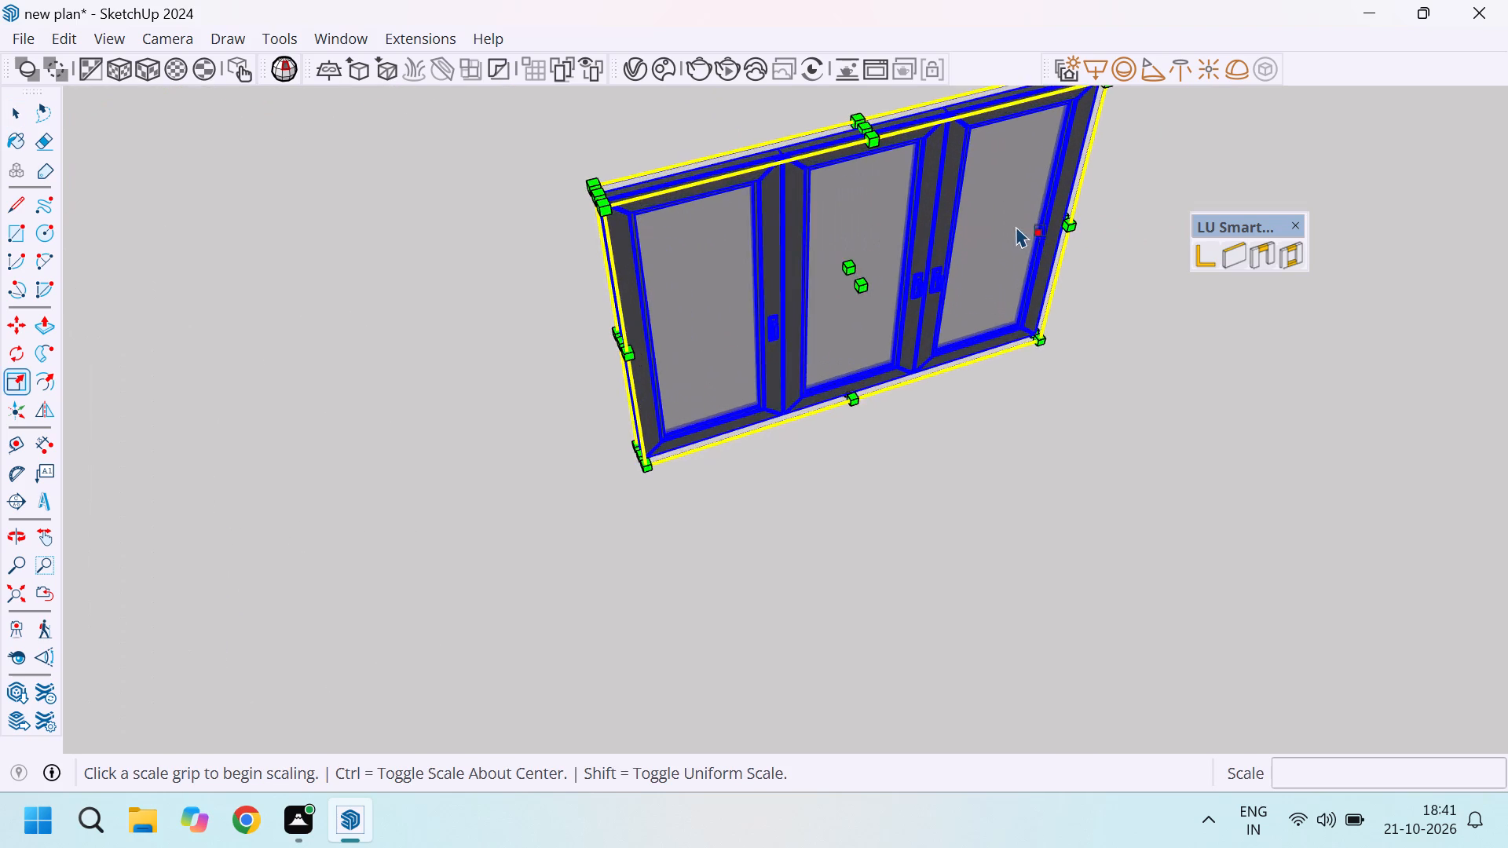
scroll(928, 266, "down", 5)
middle_click_drag(1016, 285, 620, 143)
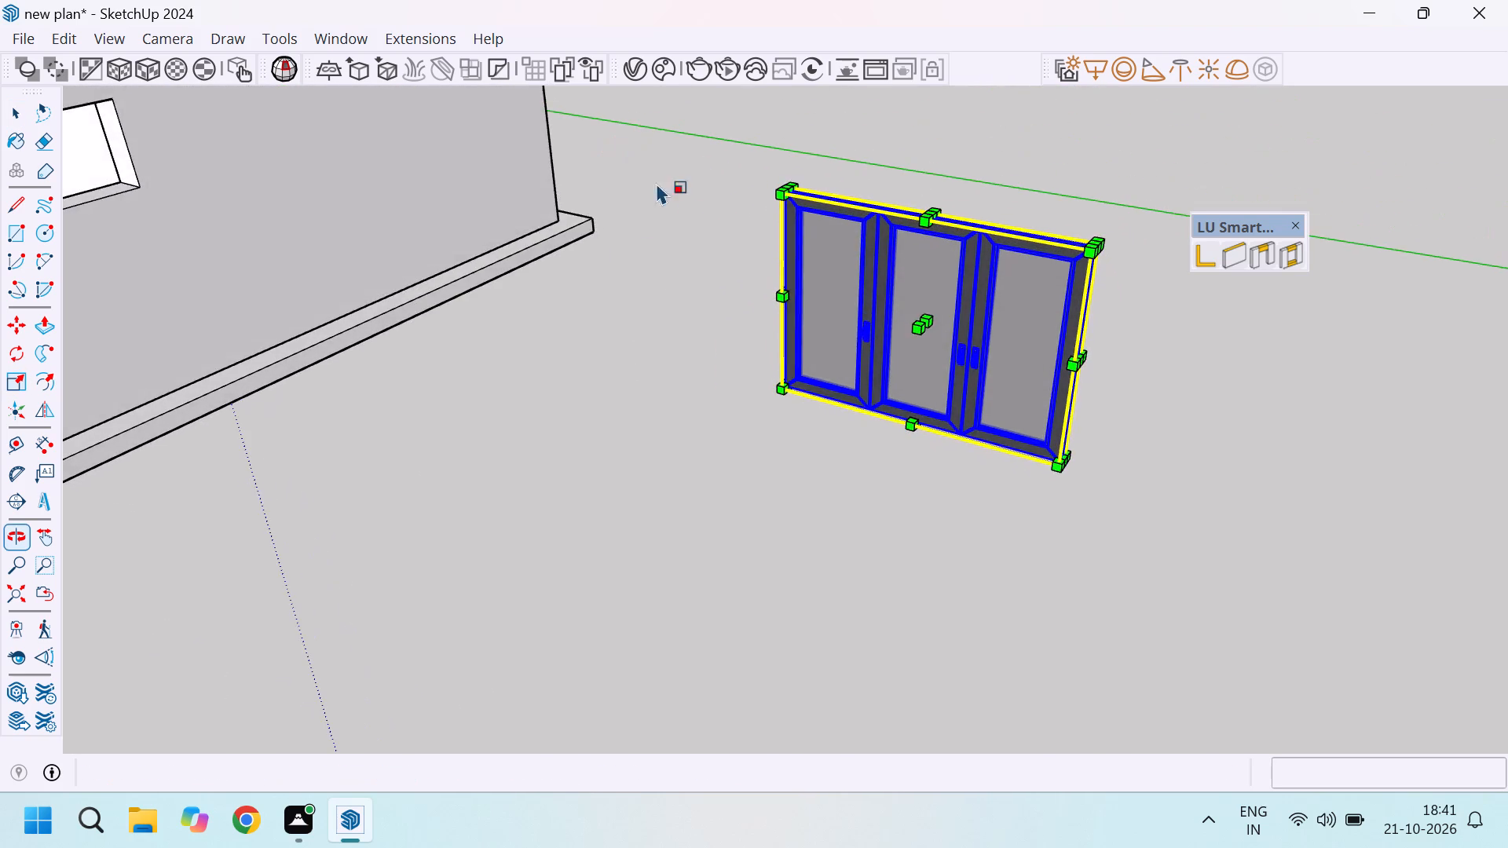
scroll(944, 320, "up", 6)
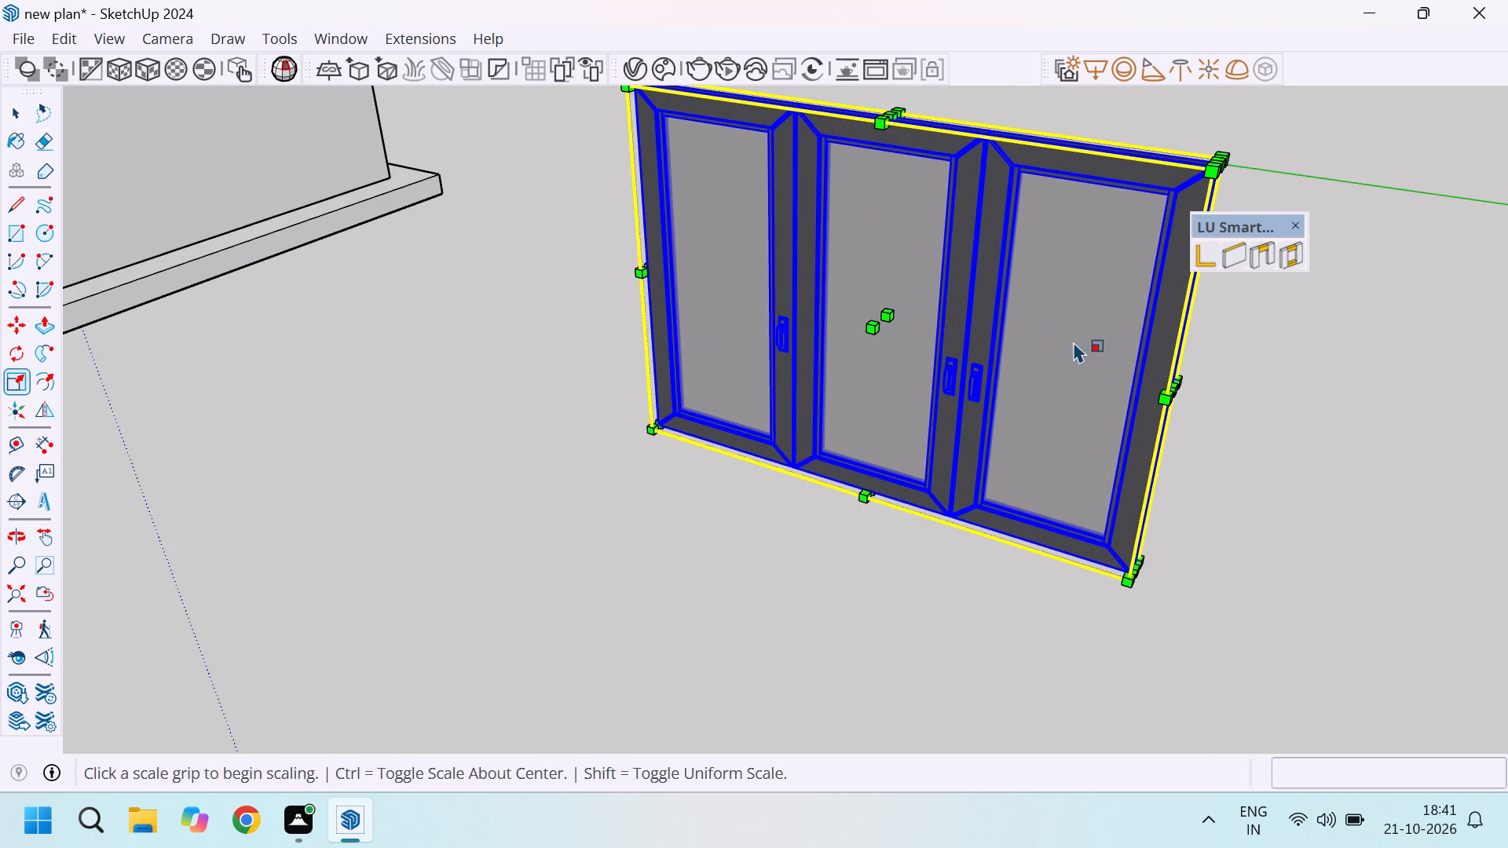
scroll(1162, 378, "up", 8)
left_click(1171, 393)
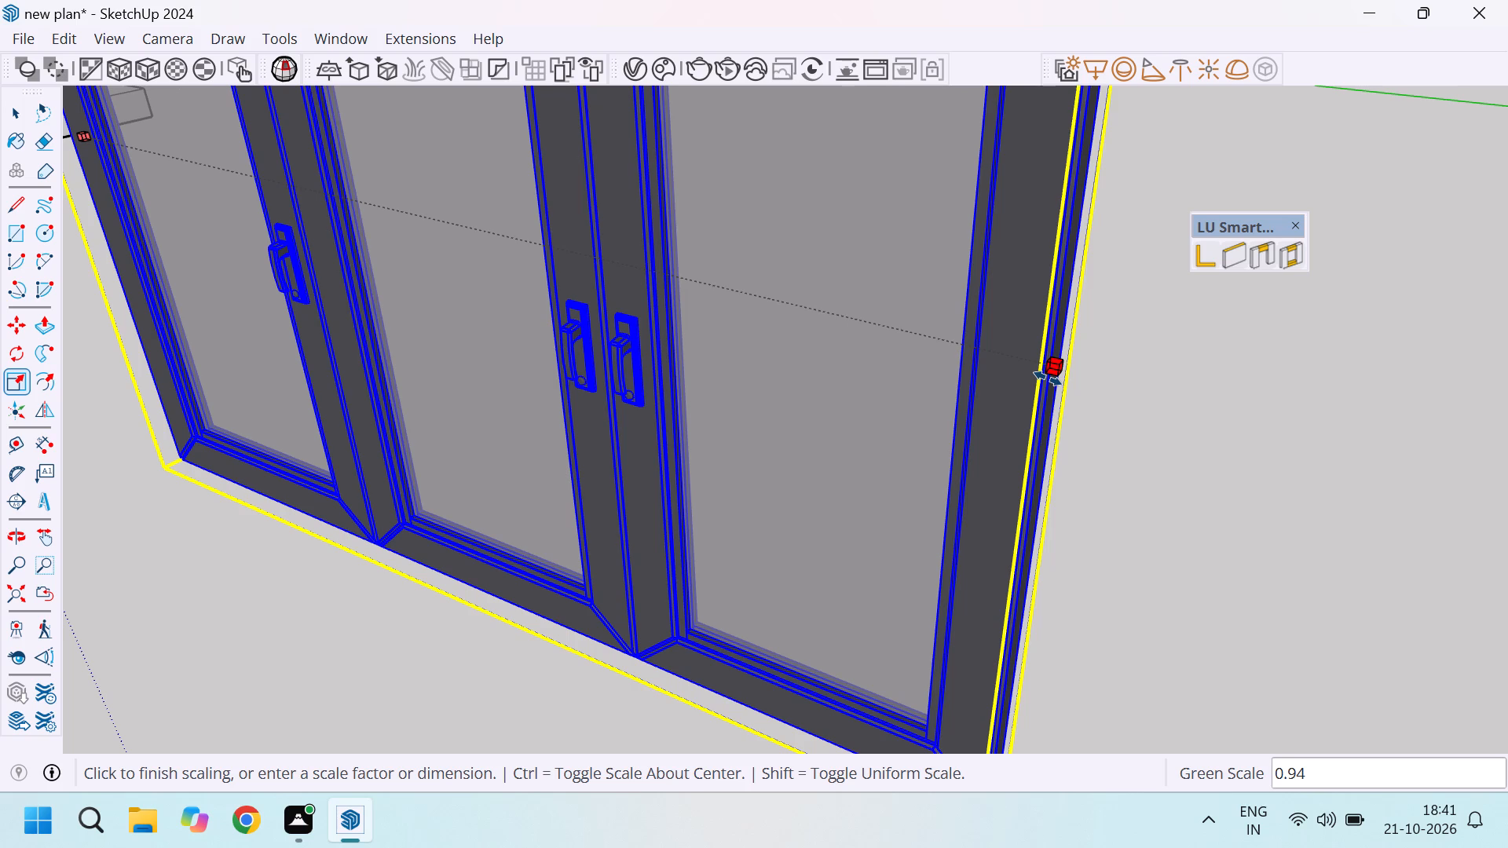
type("4'")
key("Return")
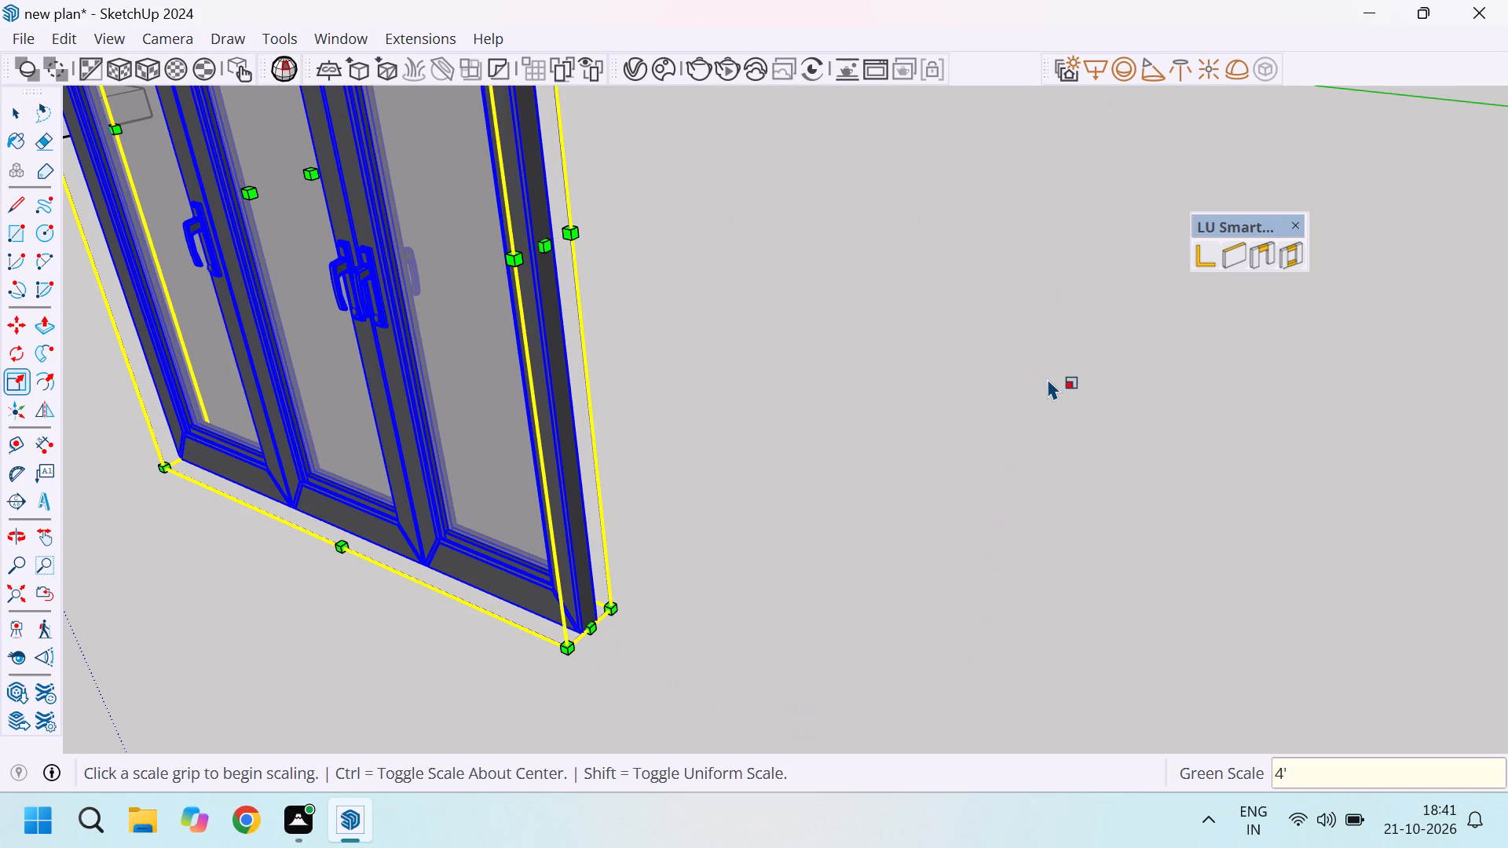
Scale the three-panel window vertically to a height of 4'.
scroll(1092, 407, "down", 11)
scroll(863, 154, "up", 6)
scroll(937, 315, "down", 5)
scroll(991, 467, "up", 2)
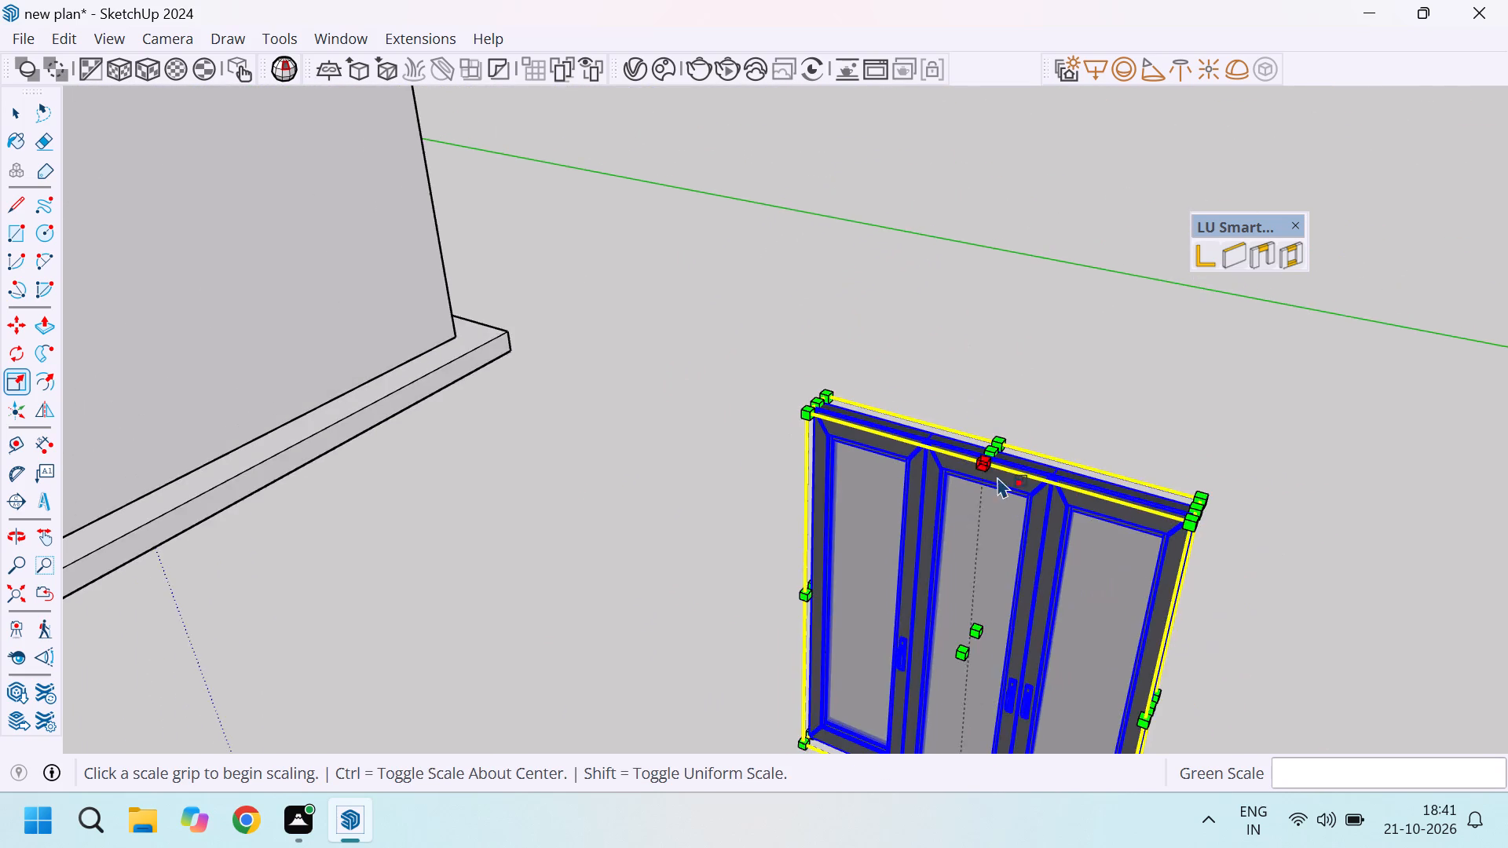
scroll(997, 477, "up", 5)
left_click(978, 470)
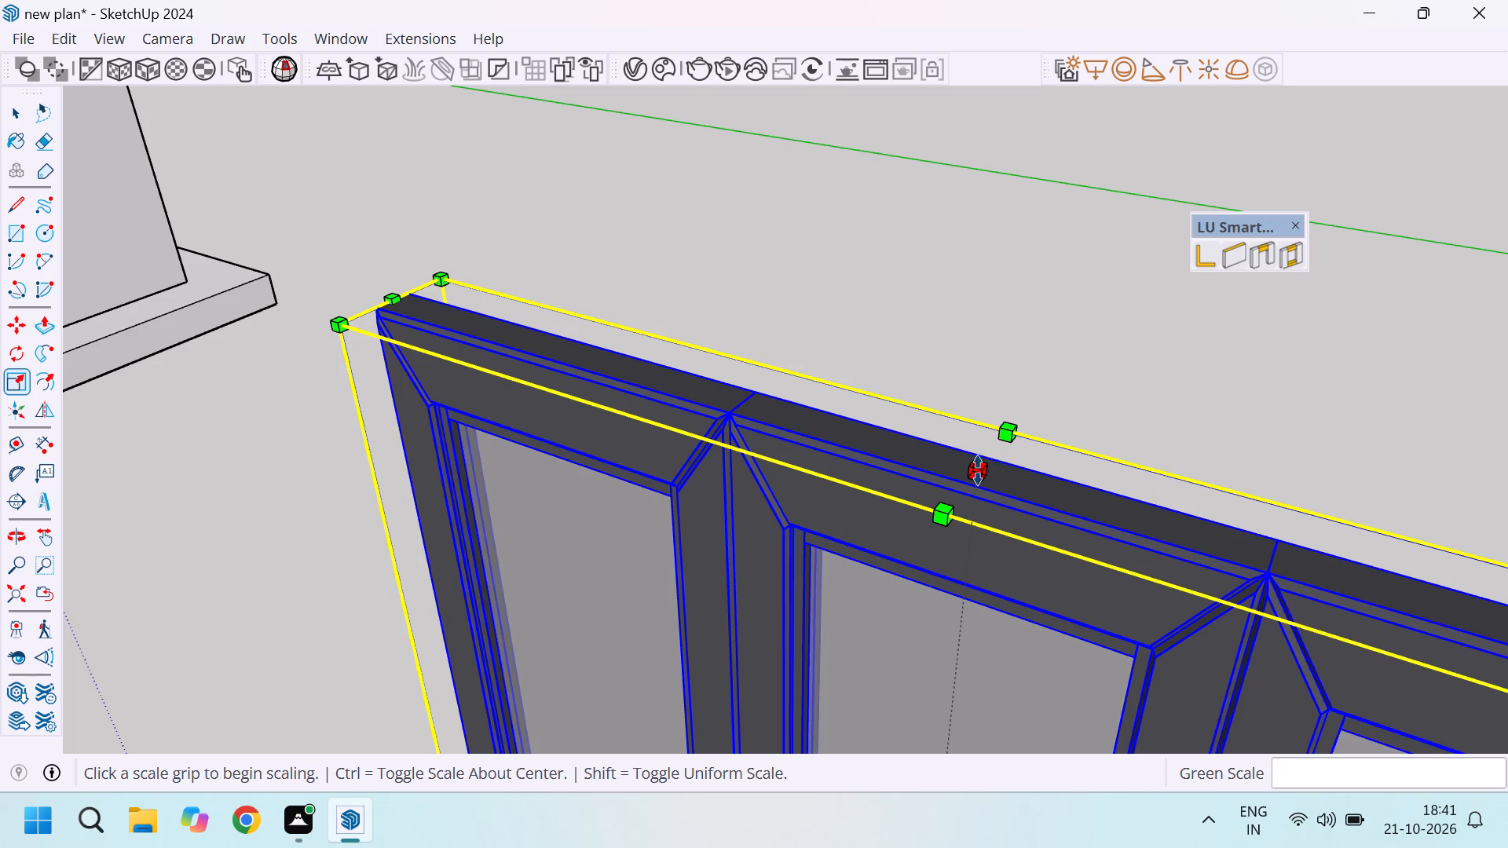
type("4'")
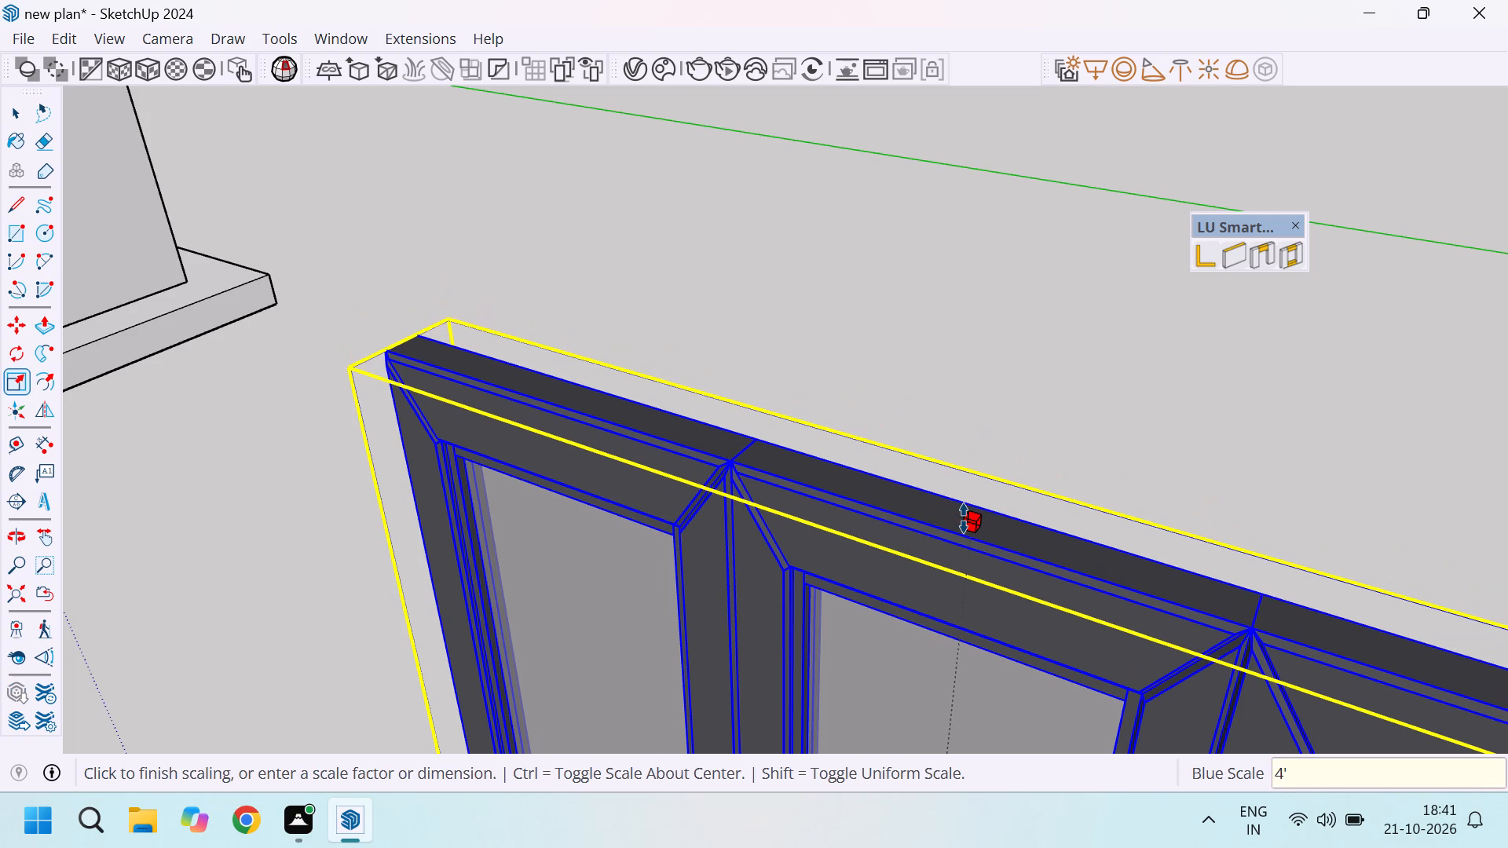
key("Return")
key("space")
Measure the window frame's thickness along its bottom corner edge with the Line tool, without drawing a line.
scroll(931, 366, "down", 13)
middle_click_drag(886, 607, 891, 605)
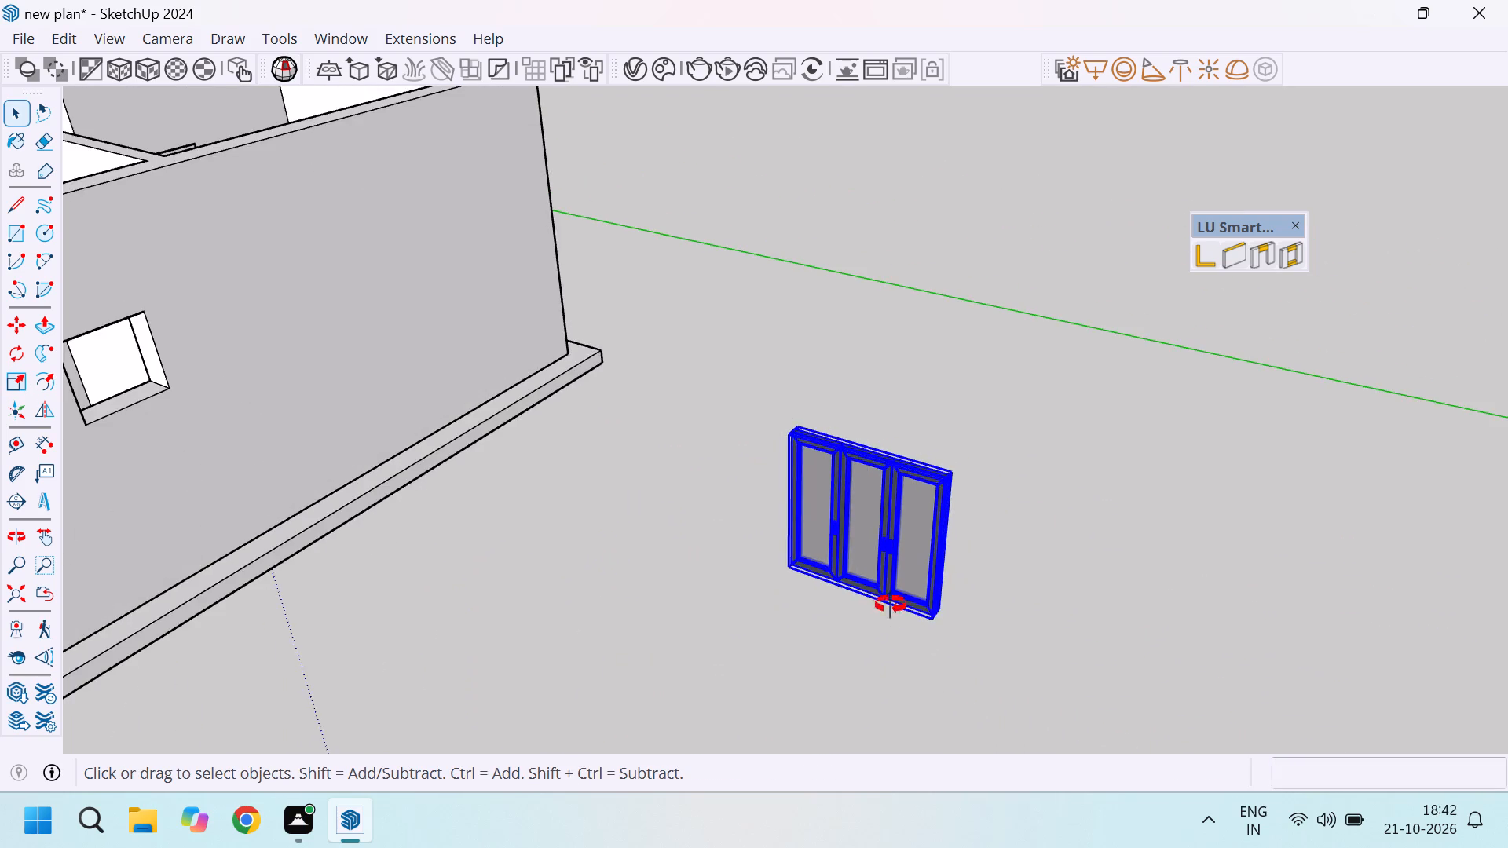
middle_click_drag(891, 605, 1049, 487)
middle_click(1049, 485)
scroll(984, 488, "up", 2)
scroll(1034, 440, "down", 3)
scroll(1018, 404, "up", 5)
middle_click_drag(951, 417, 1131, 486)
scroll(1093, 471, "up", 5)
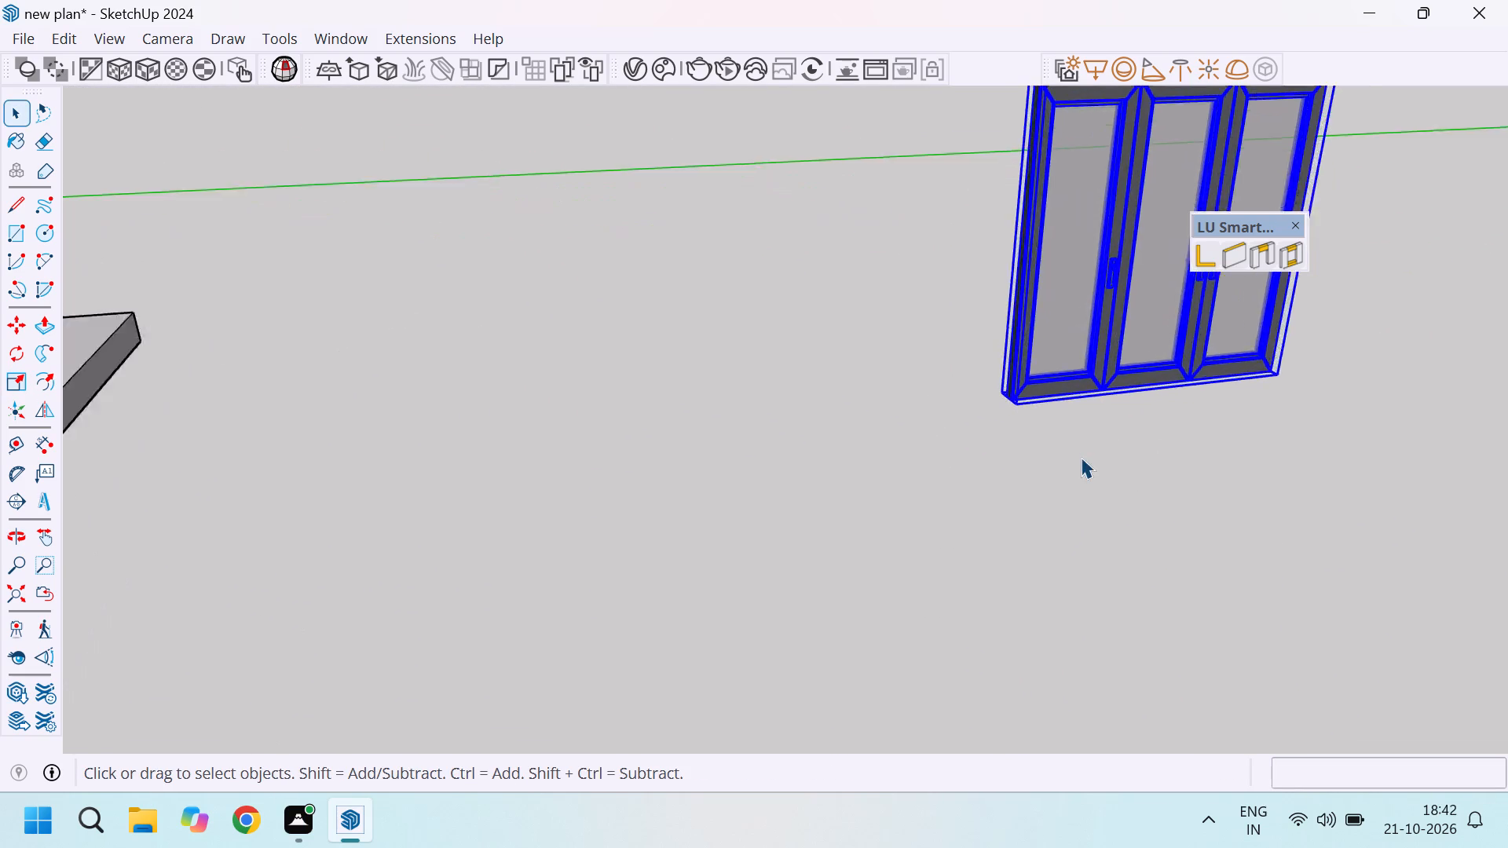
scroll(1081, 457, "up", 7)
middle_click_drag(964, 485, 1081, 487)
scroll(1001, 484, "up", 1)
scroll(1045, 458, "down", 6)
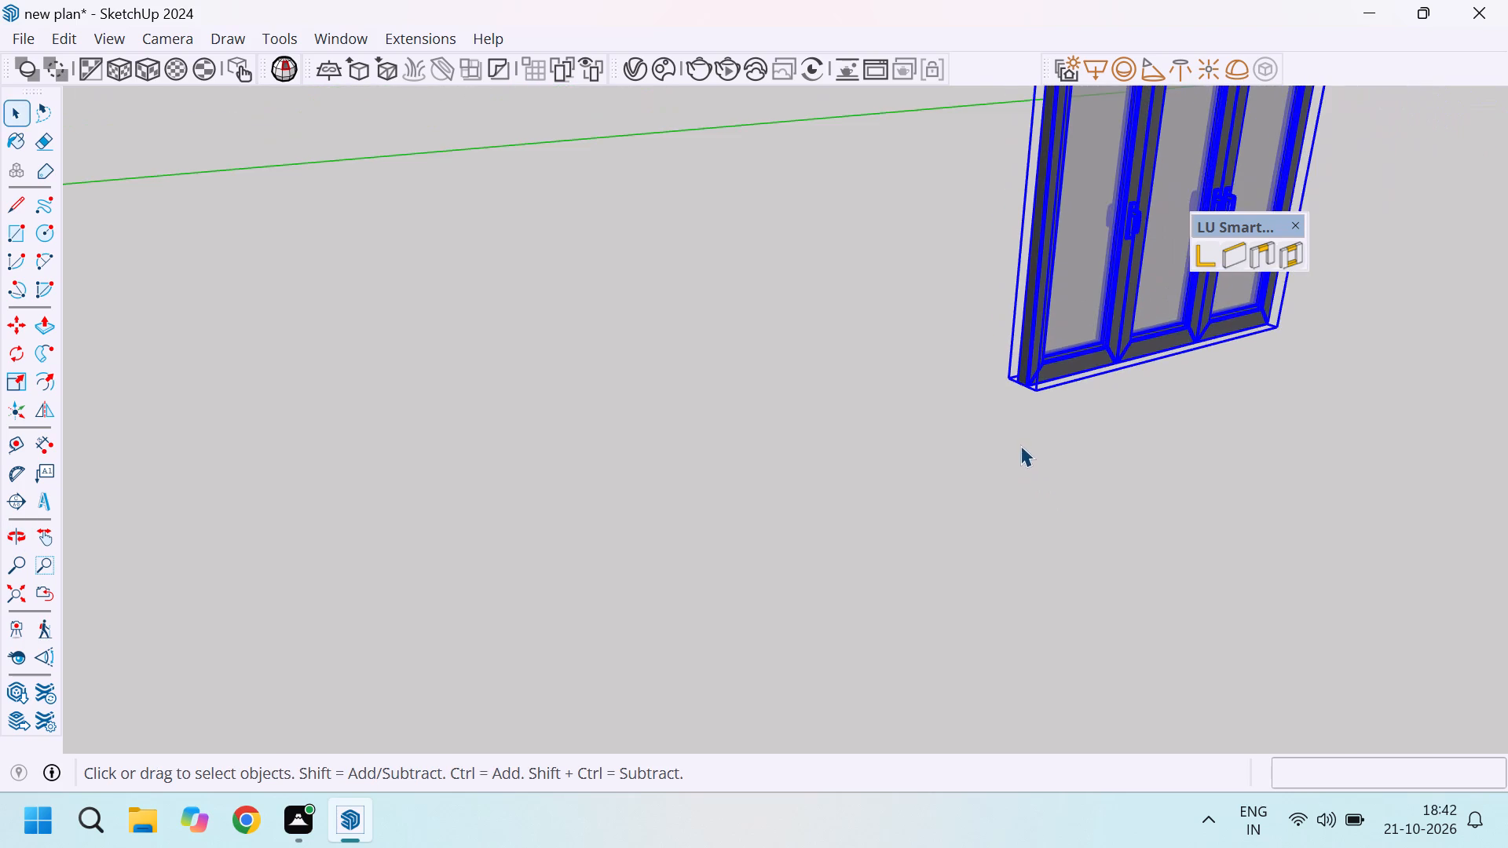
scroll(1004, 439, "down", 3)
scroll(1016, 423, "up", 13)
middle_click_drag(1018, 405, 1060, 446)
scroll(1058, 440, "up", 7)
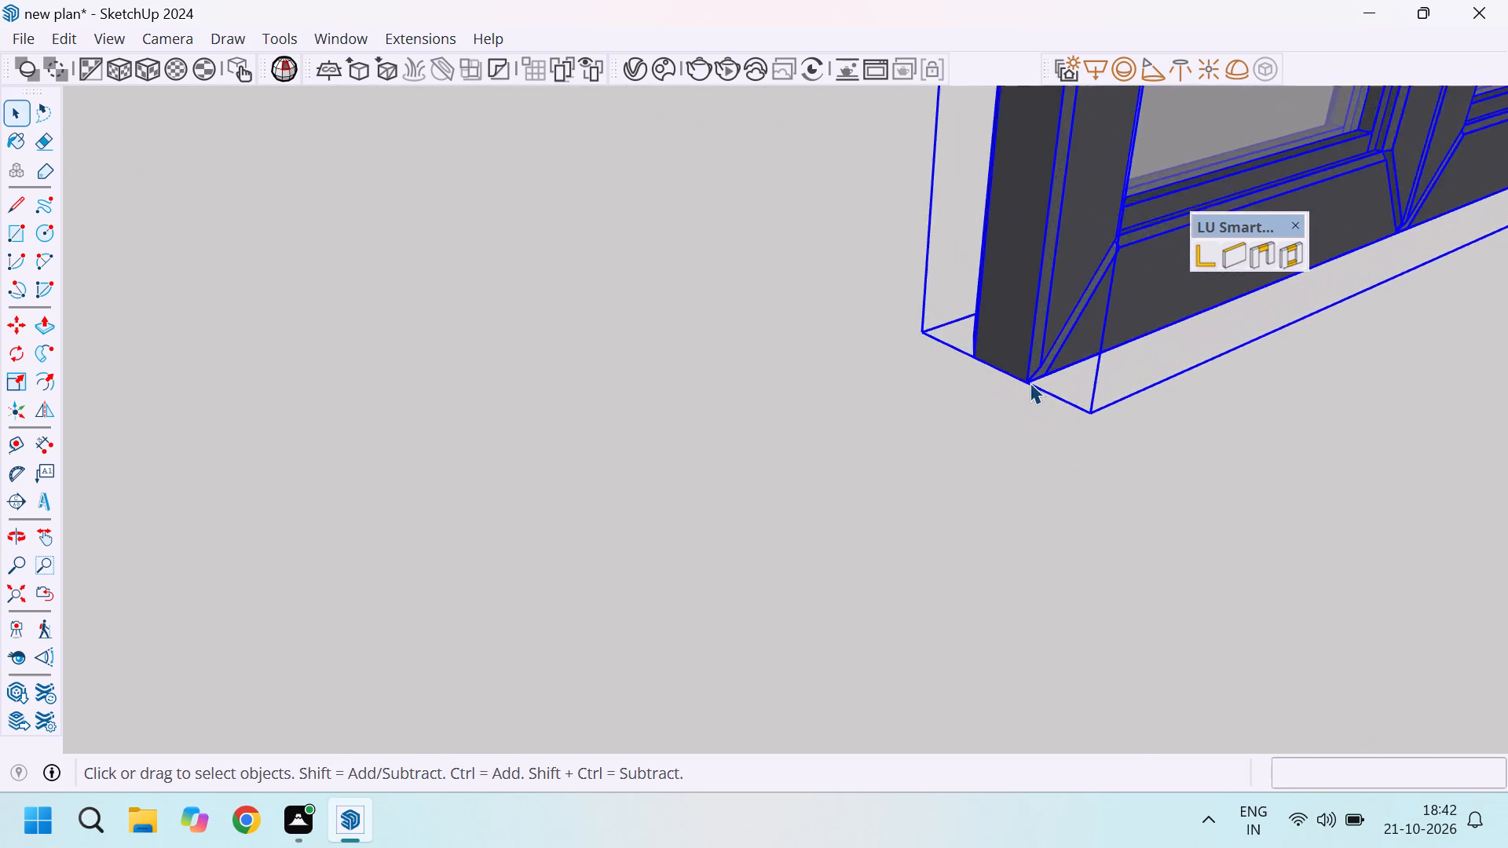
scroll(1014, 371, "up", 7)
middle_click_drag(1018, 398, 1255, 455)
middle_click_drag(1255, 455, 1246, 455)
middle_click(1244, 455)
scroll(1027, 379, "up", 5)
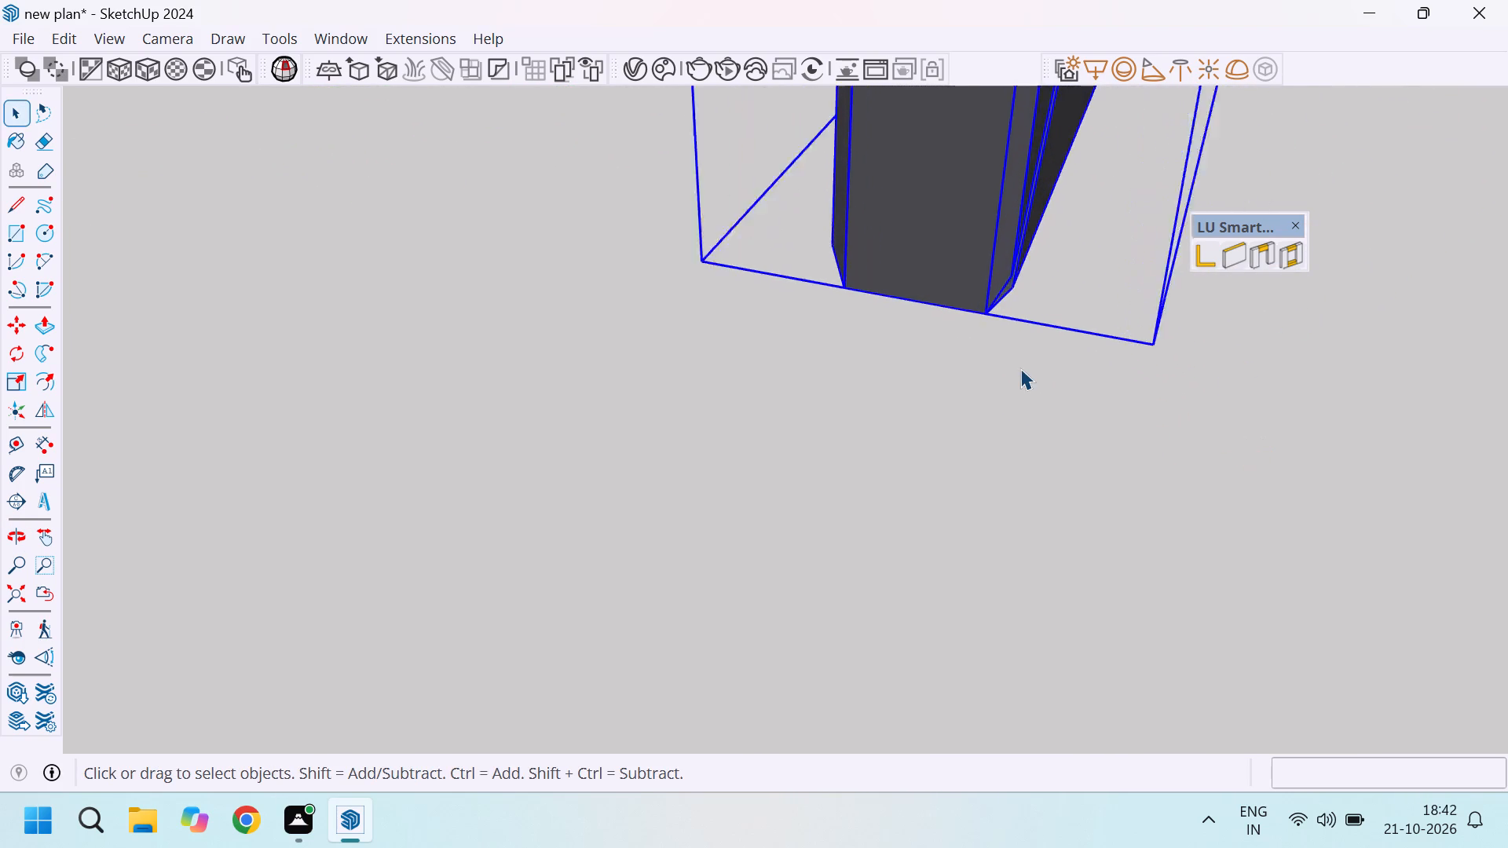
scroll(1019, 355, "down", 4)
key("l")
scroll(961, 320, "up", 4)
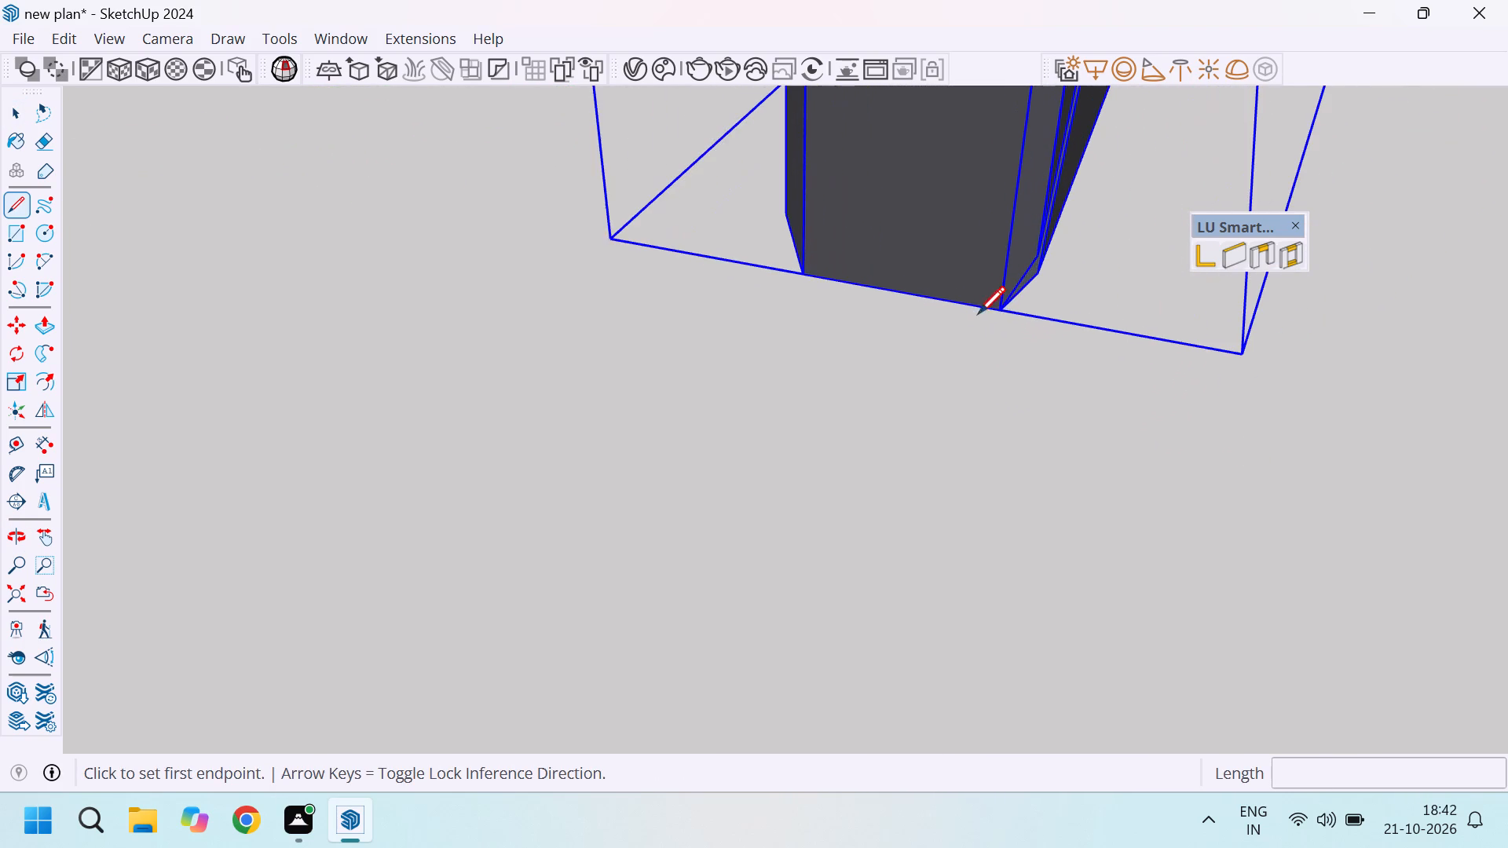
left_click_drag(1002, 311, 974, 315)
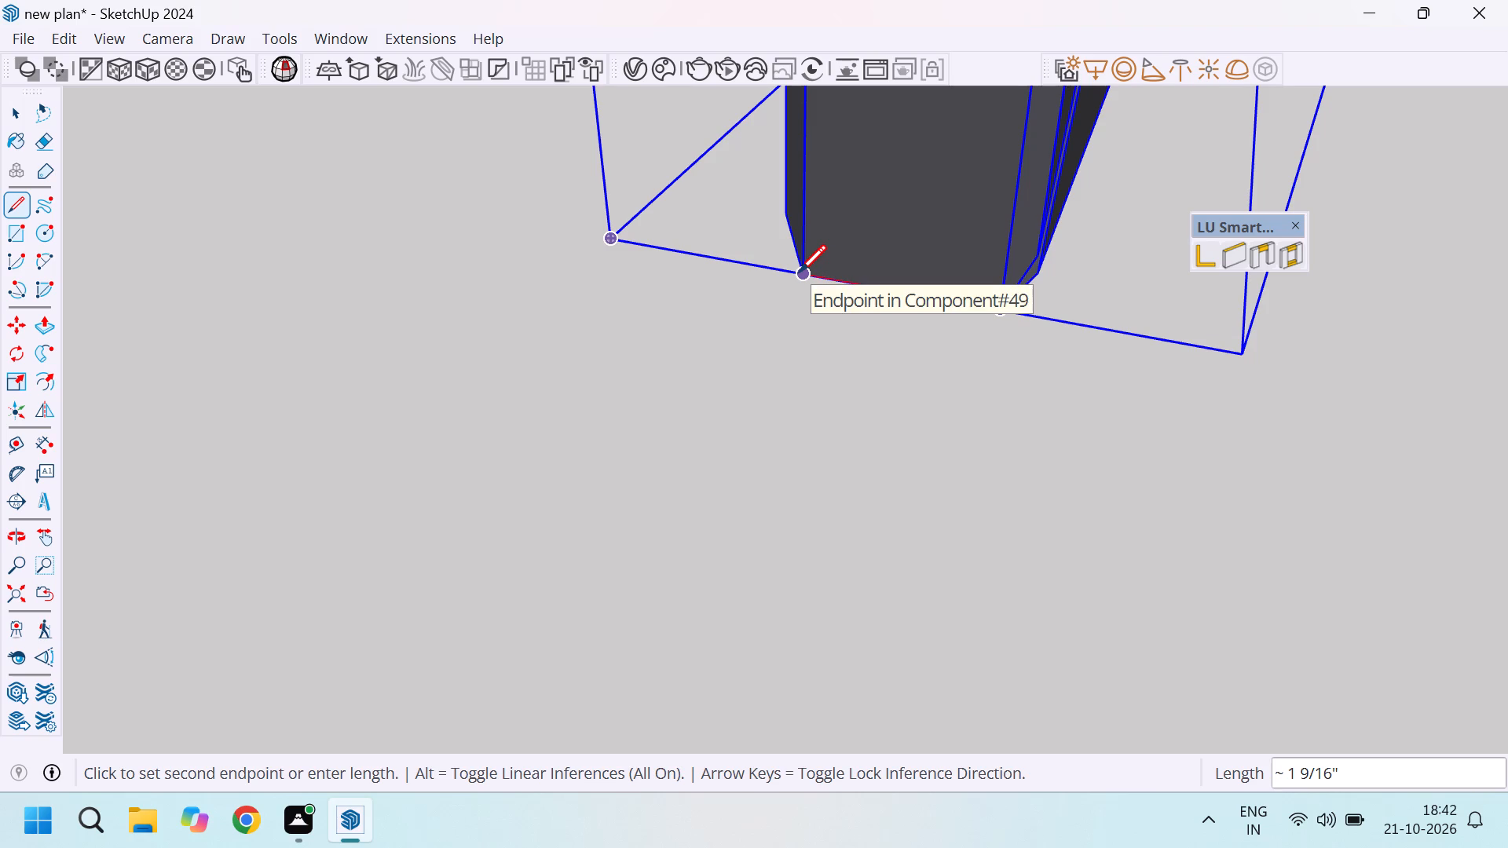
key("Escape")
scroll(880, 324, "down", 4)
key("space")
scroll(899, 305, "down", 19)
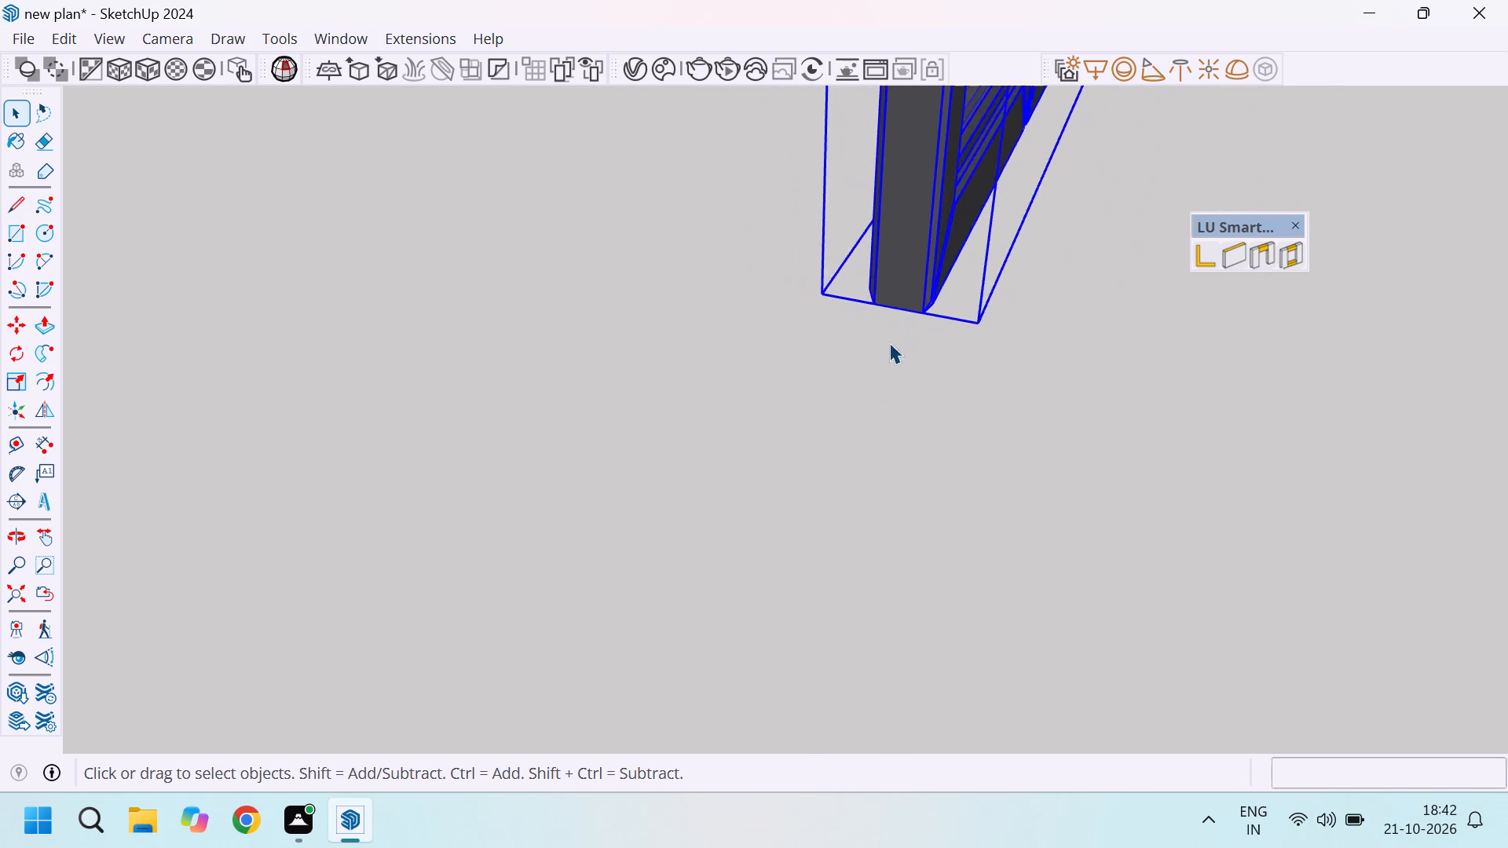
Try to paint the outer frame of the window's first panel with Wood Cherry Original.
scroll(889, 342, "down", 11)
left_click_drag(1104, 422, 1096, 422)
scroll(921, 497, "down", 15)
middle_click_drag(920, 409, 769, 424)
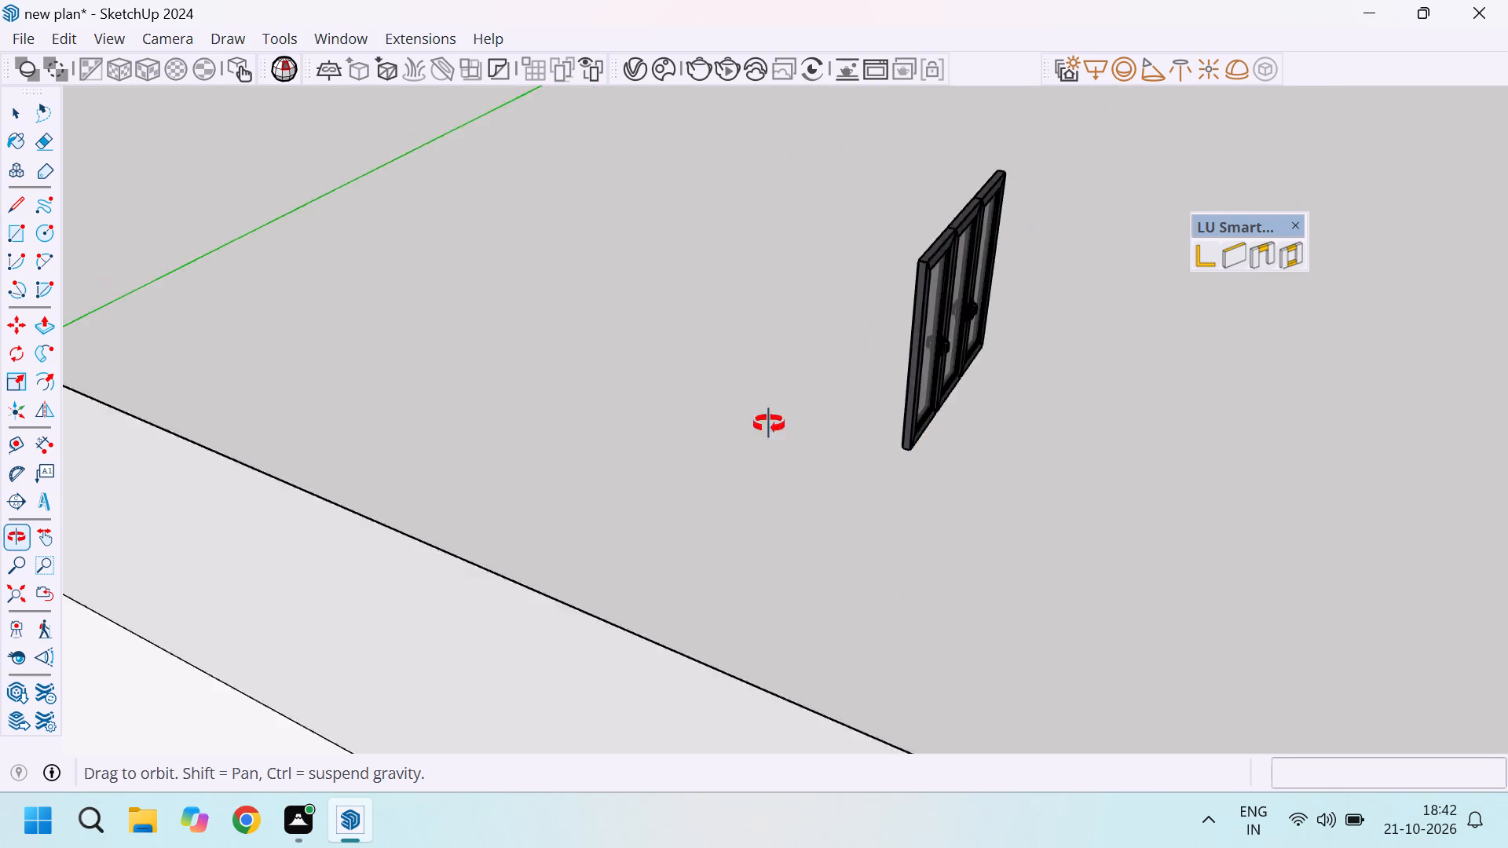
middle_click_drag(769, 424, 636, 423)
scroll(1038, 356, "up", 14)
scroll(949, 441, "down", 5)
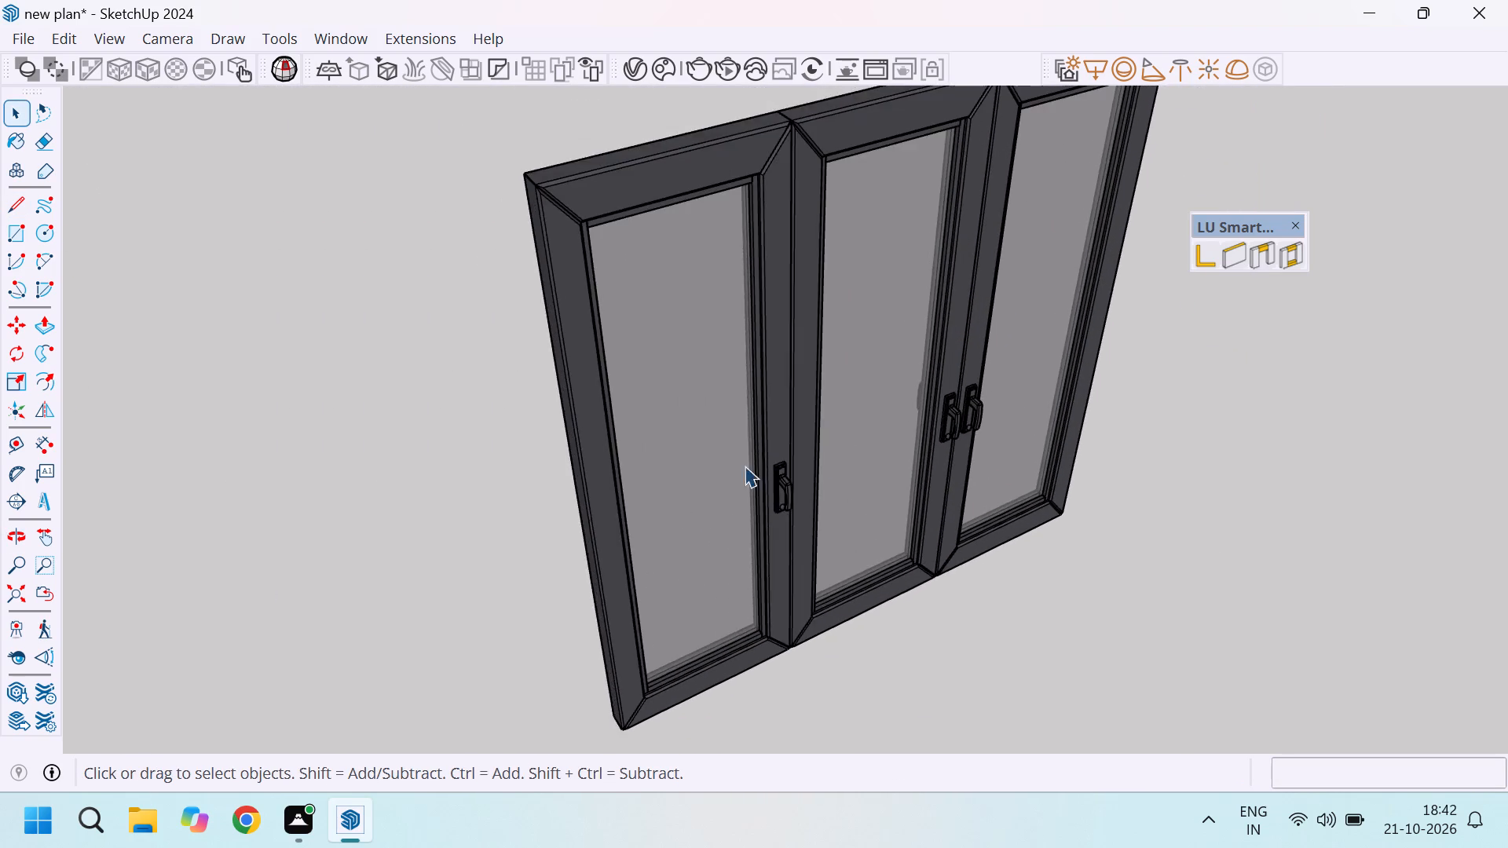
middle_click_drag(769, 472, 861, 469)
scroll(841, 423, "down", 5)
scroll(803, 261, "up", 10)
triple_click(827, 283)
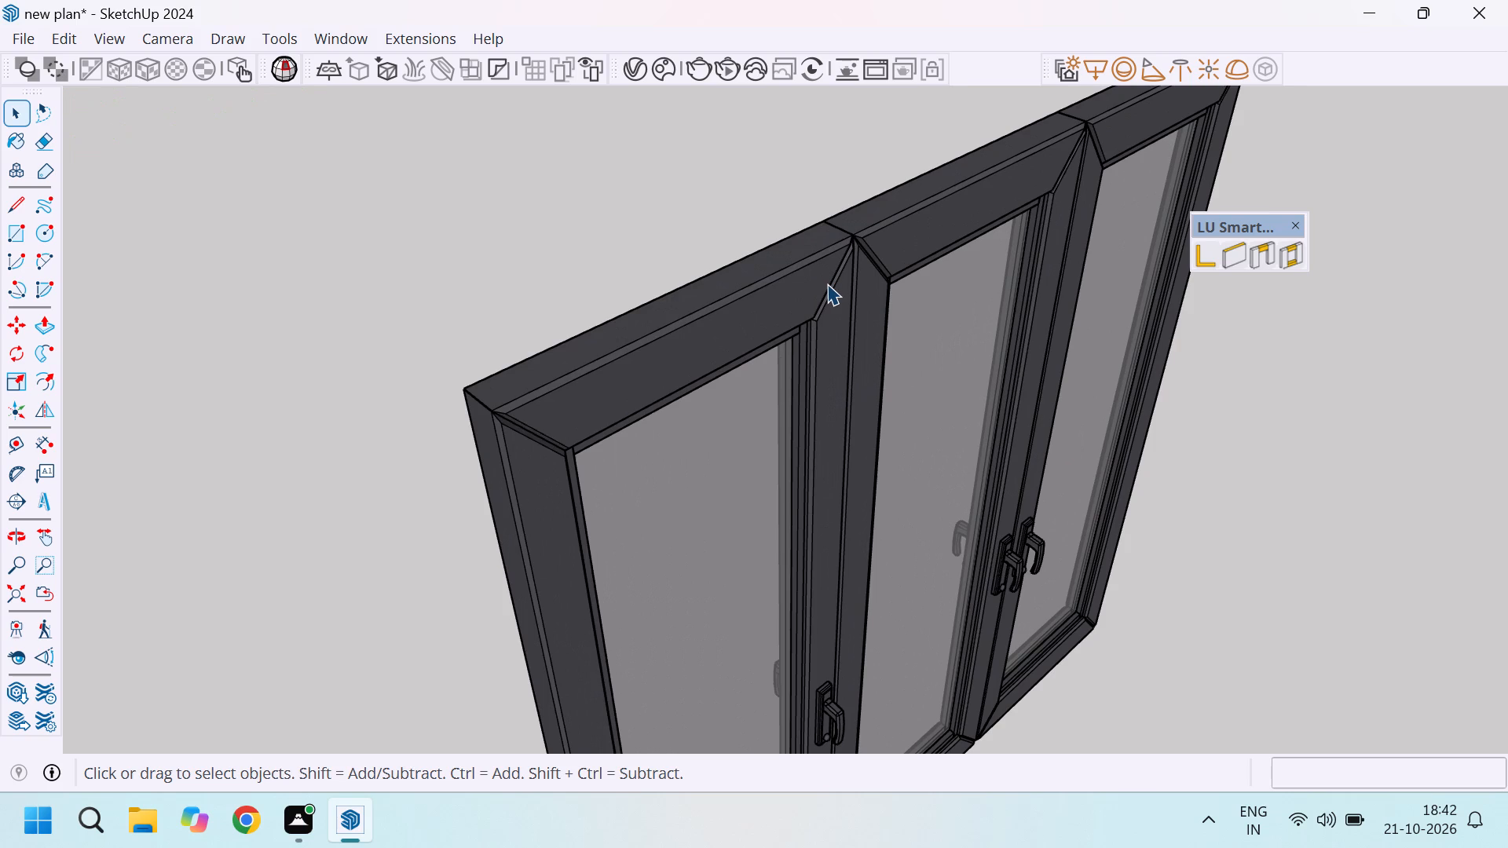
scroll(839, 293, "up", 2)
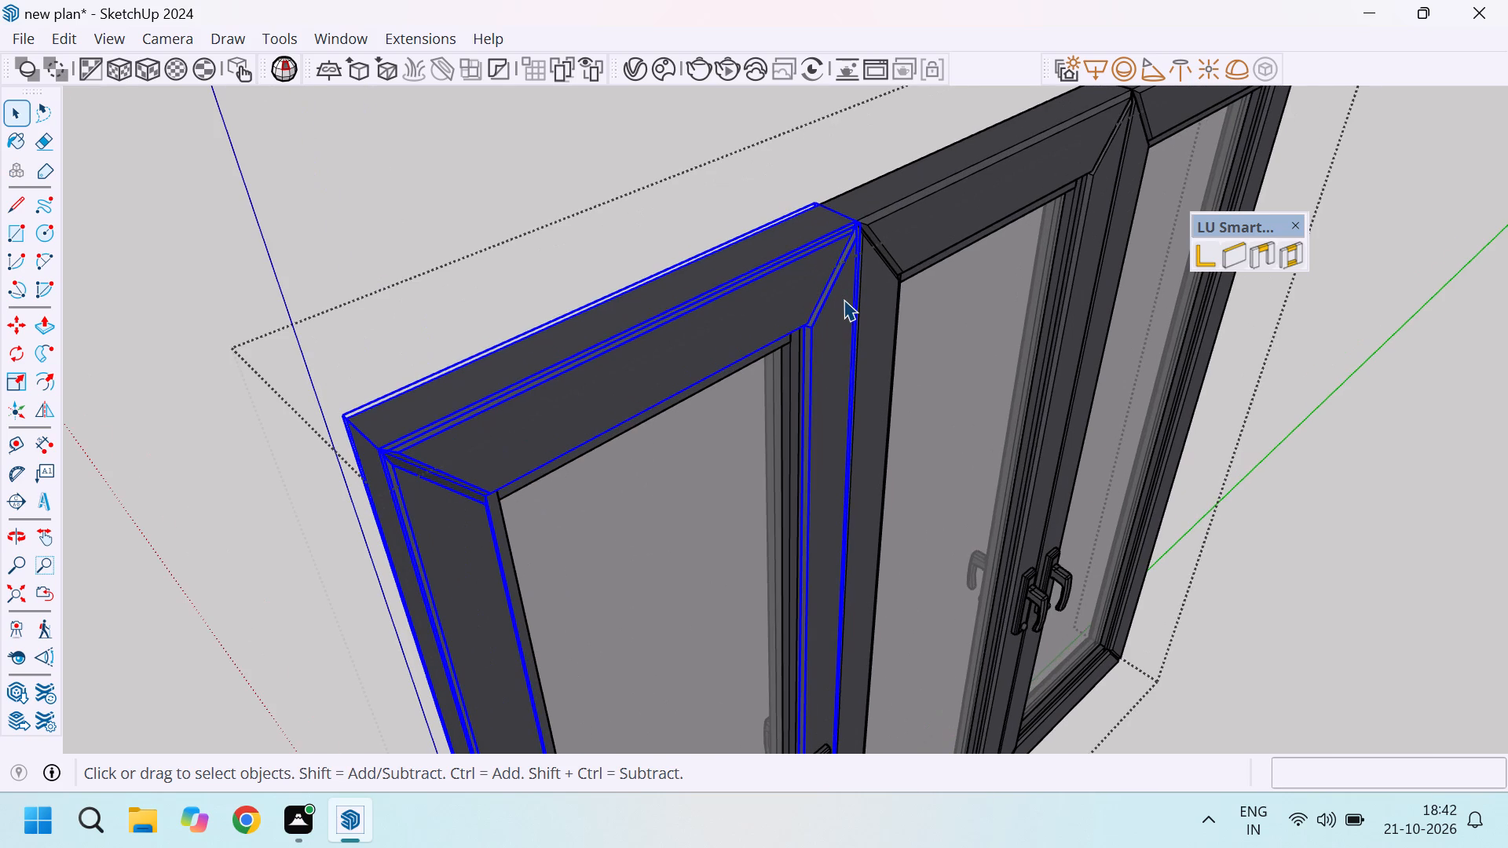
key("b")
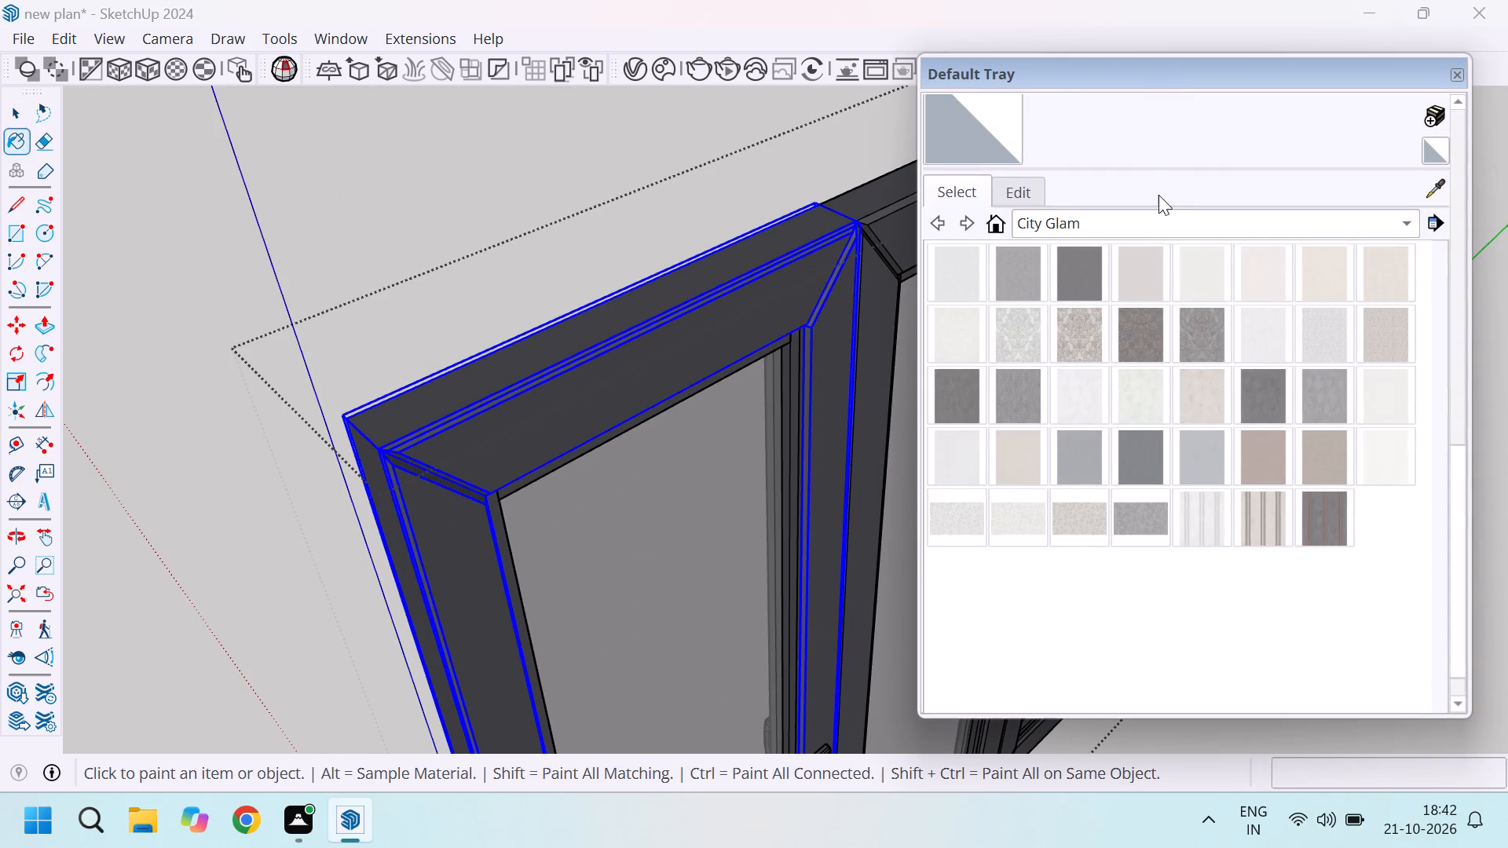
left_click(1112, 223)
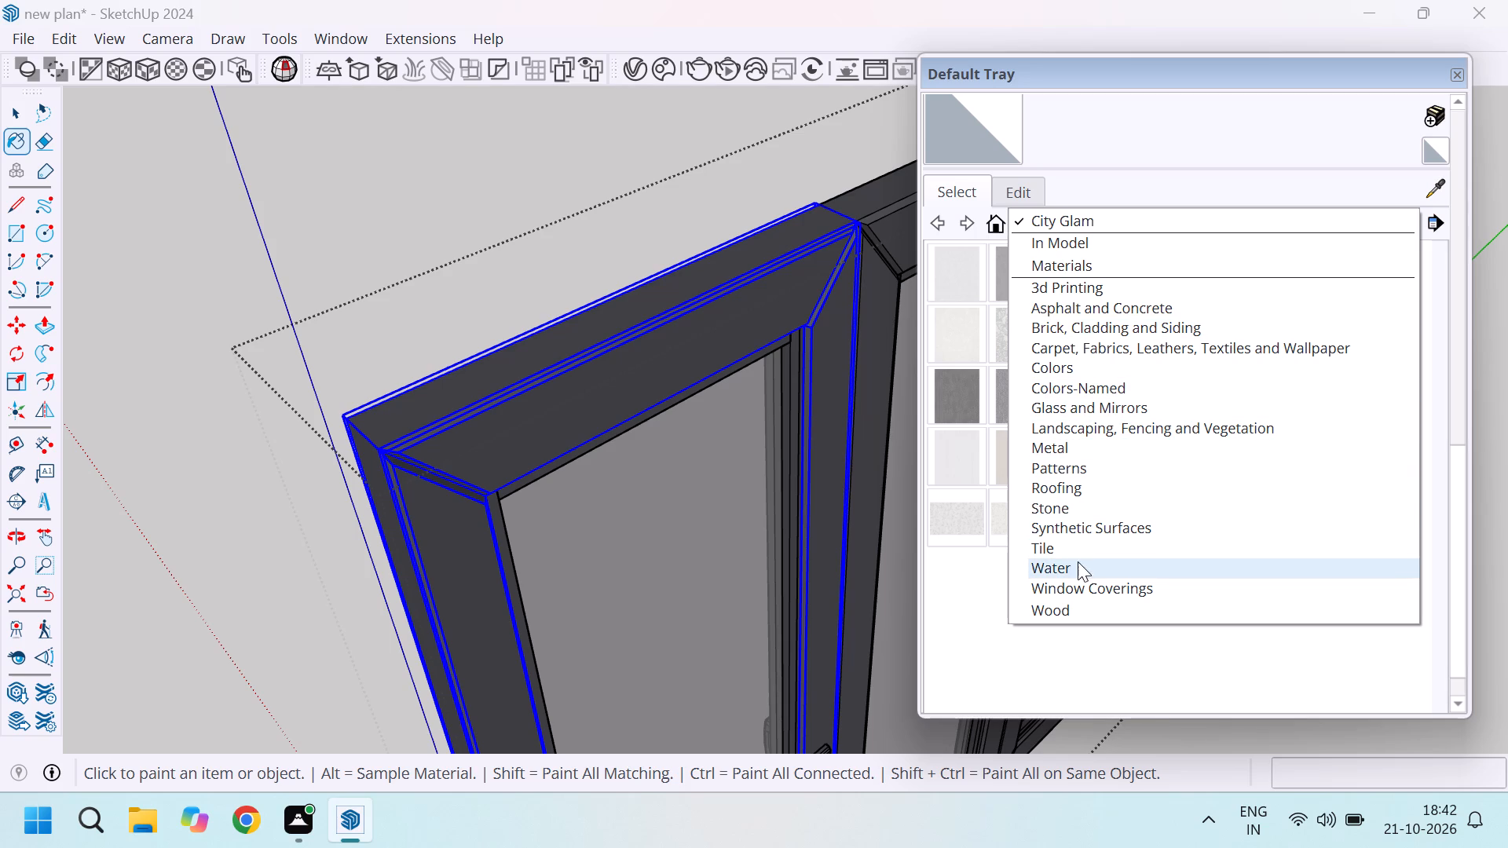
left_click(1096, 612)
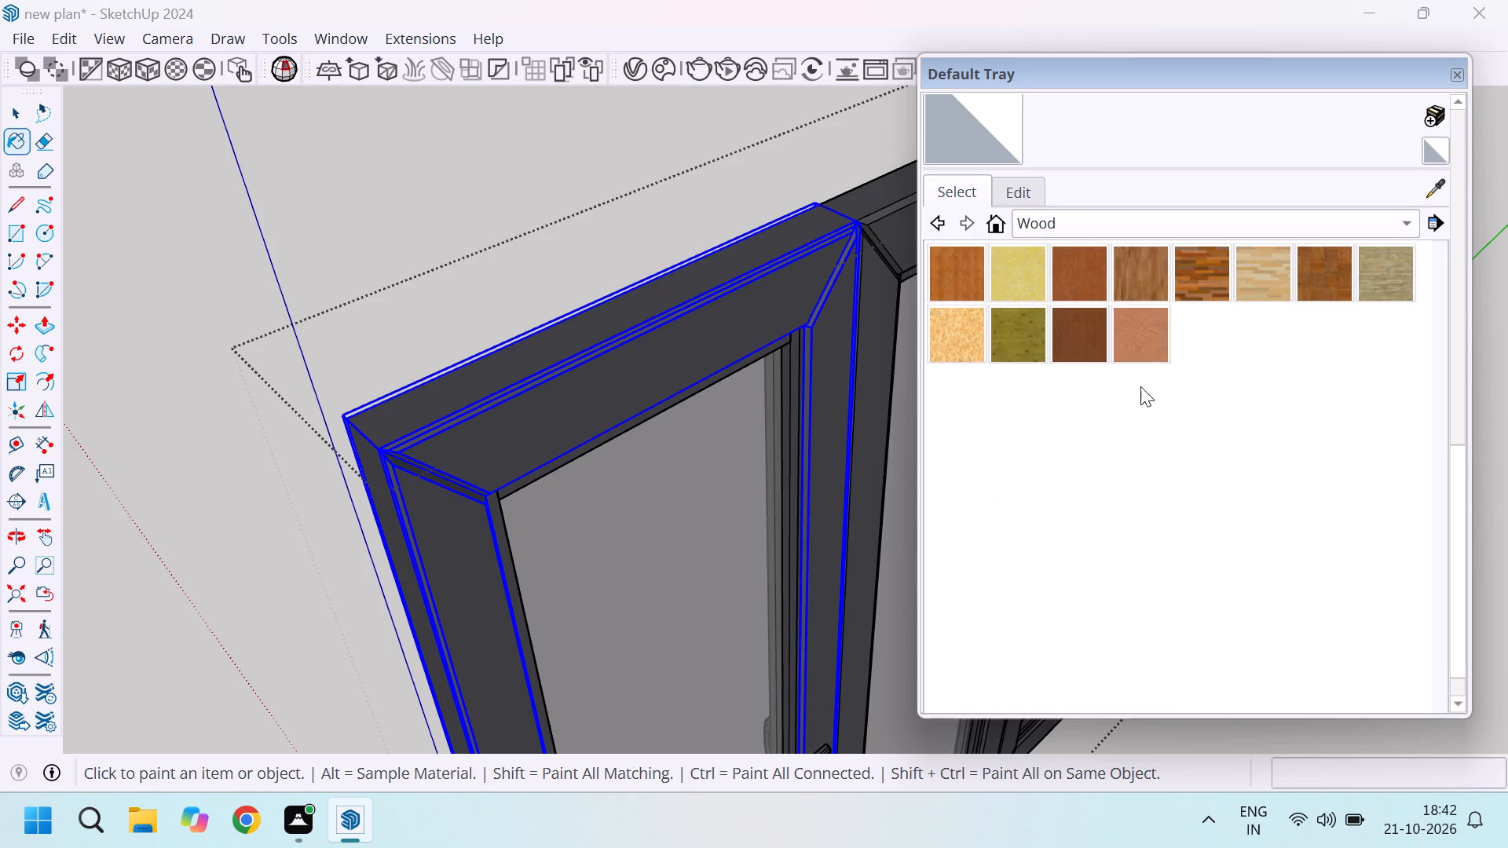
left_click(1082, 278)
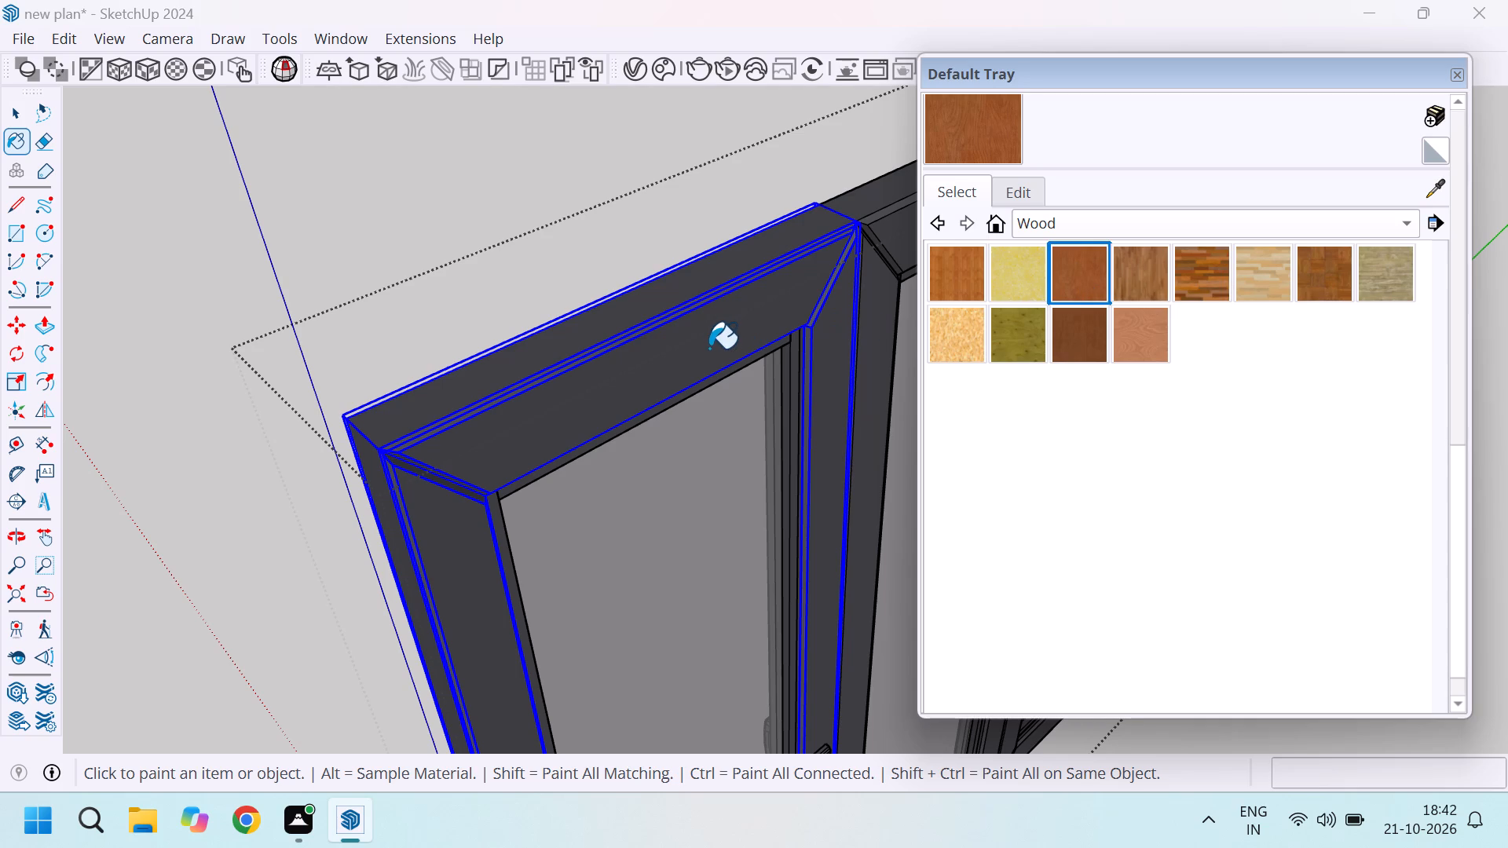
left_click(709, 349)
Open the top rail of the first panel's frame for editing and paint all its connected faces with Wood Bamboo.
scroll(705, 345, "up", 8)
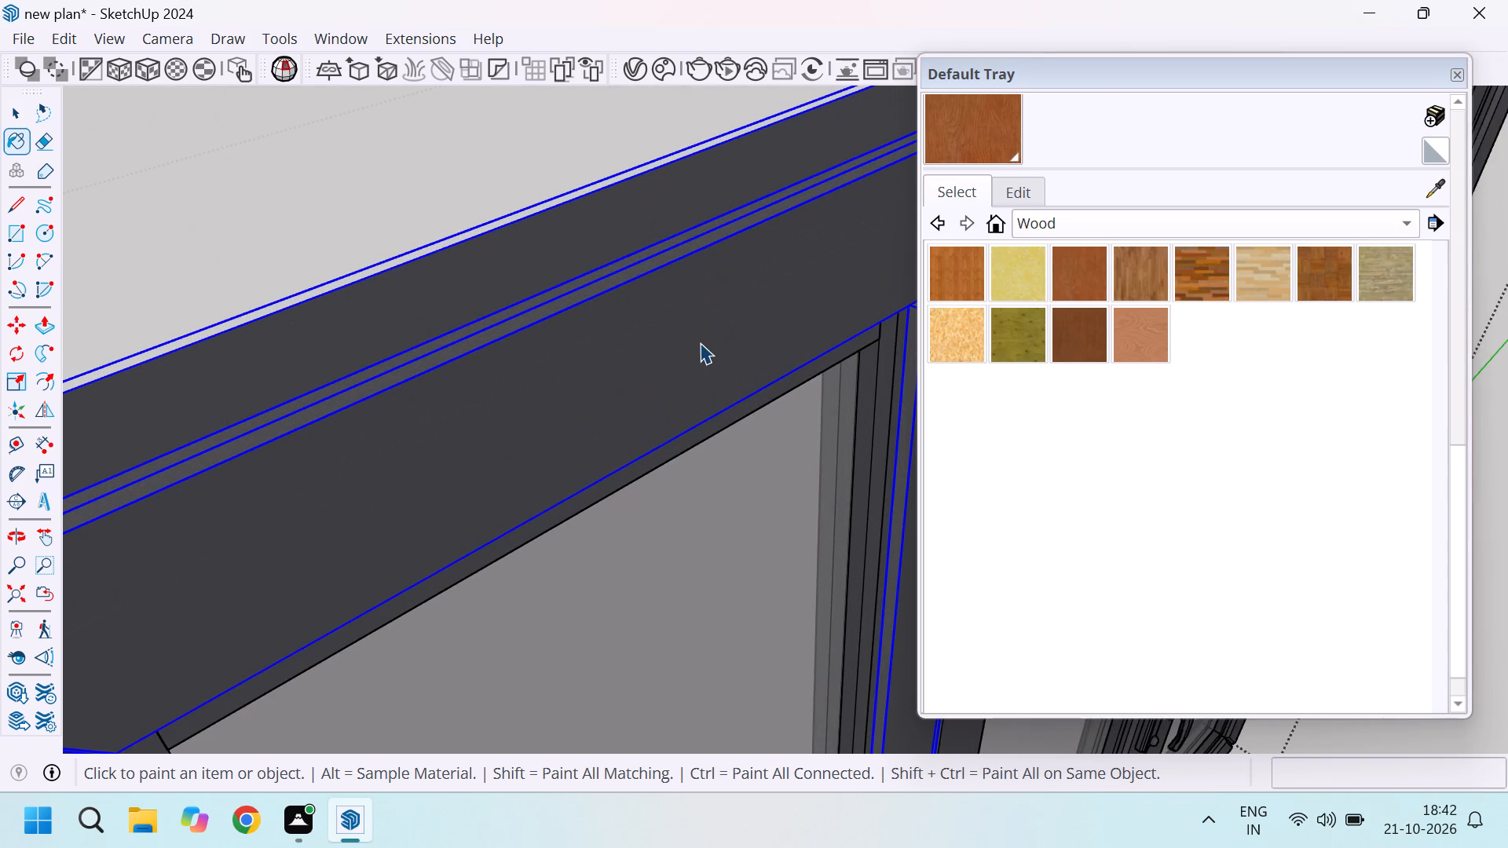
key("space")
double_click(699, 345)
double_click(697, 346)
left_click(702, 346)
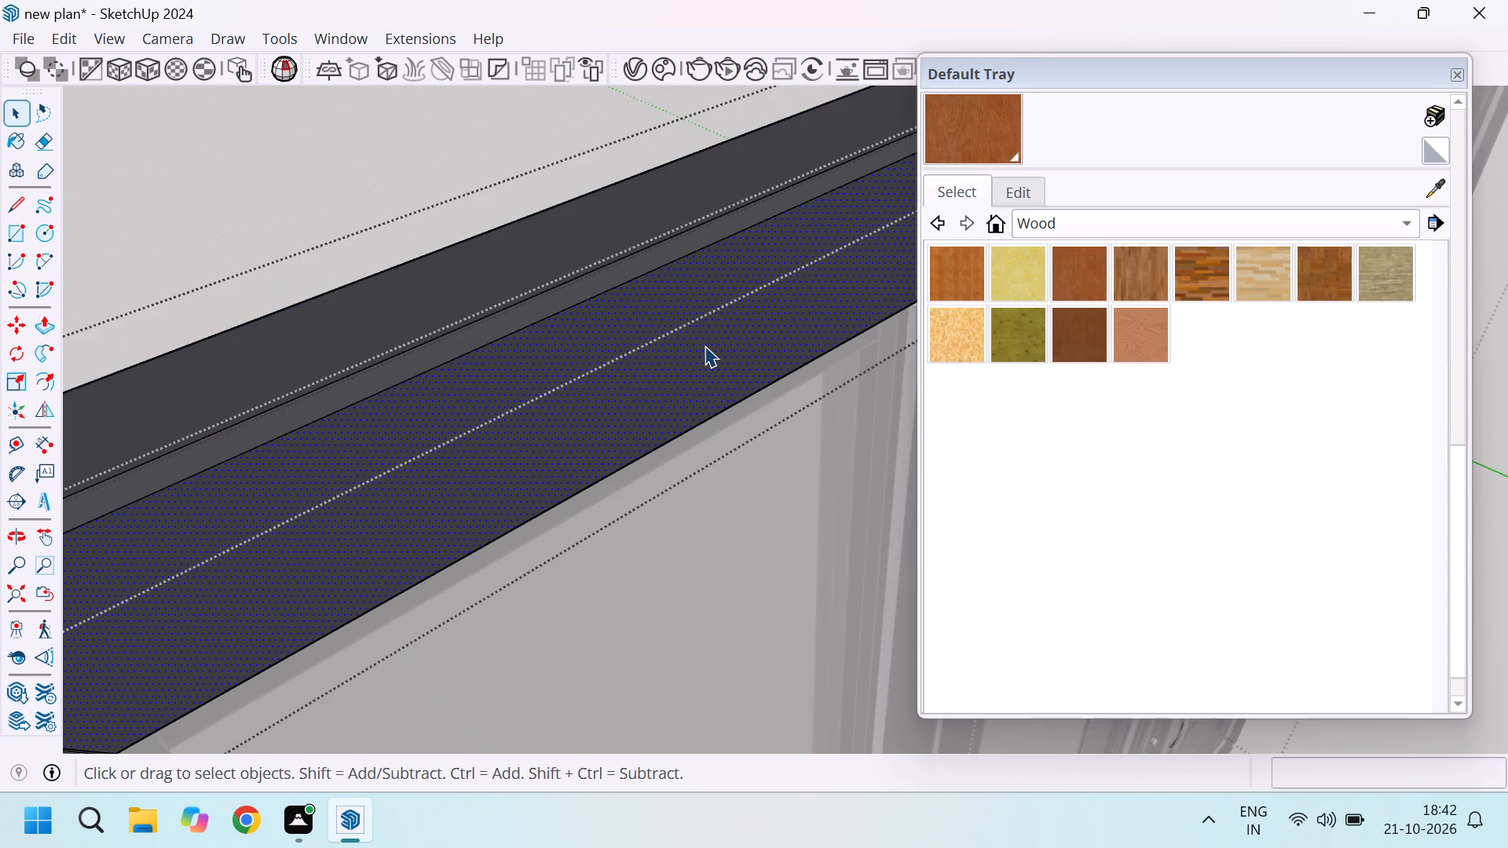
triple_click(705, 345)
scroll(688, 301, "down", 6)
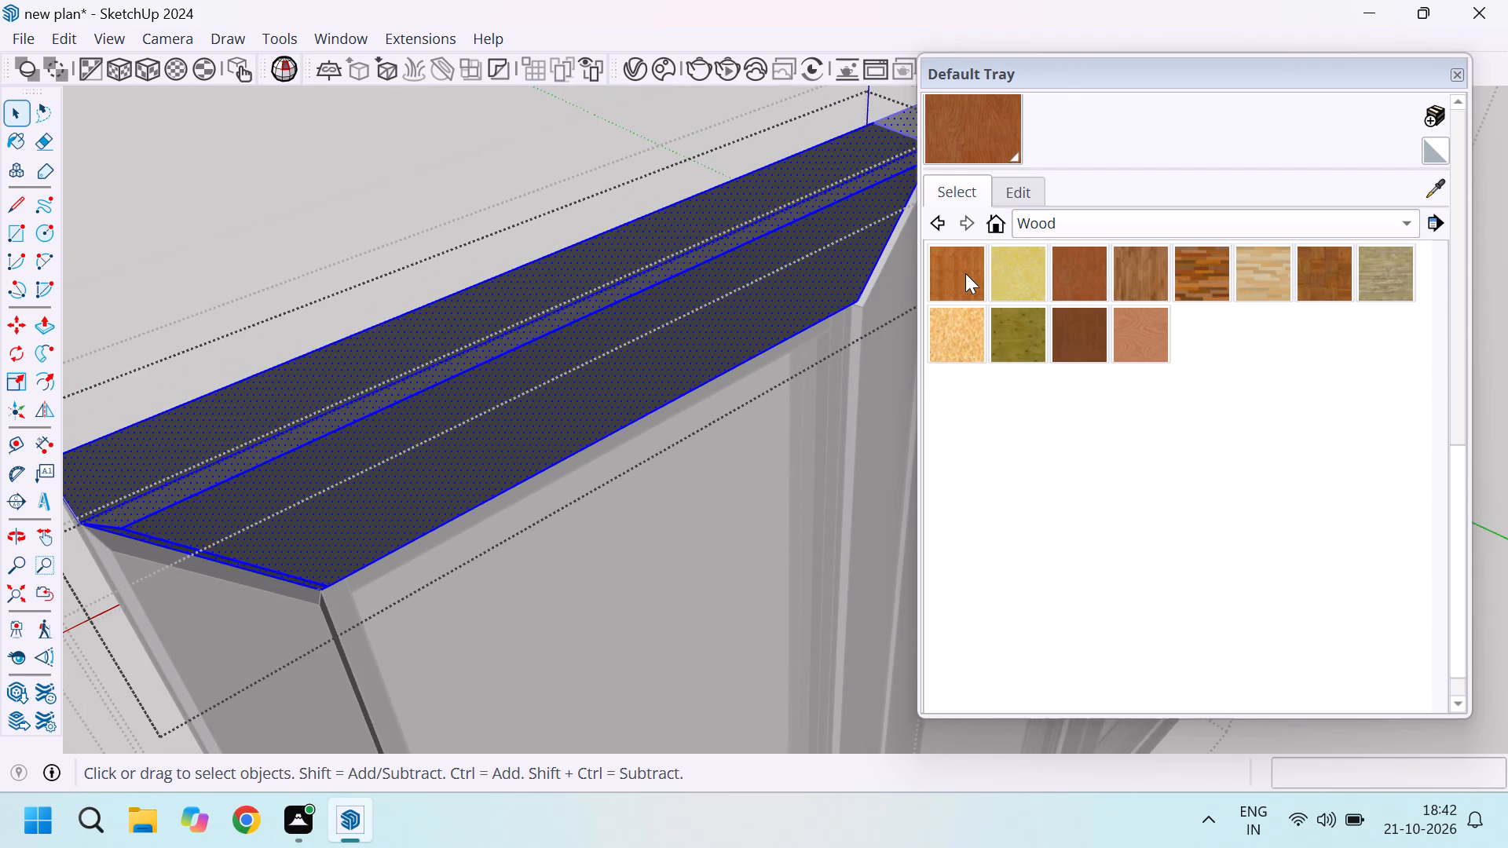
left_click(964, 273)
left_click(713, 280)
scroll(712, 280, "down", 11)
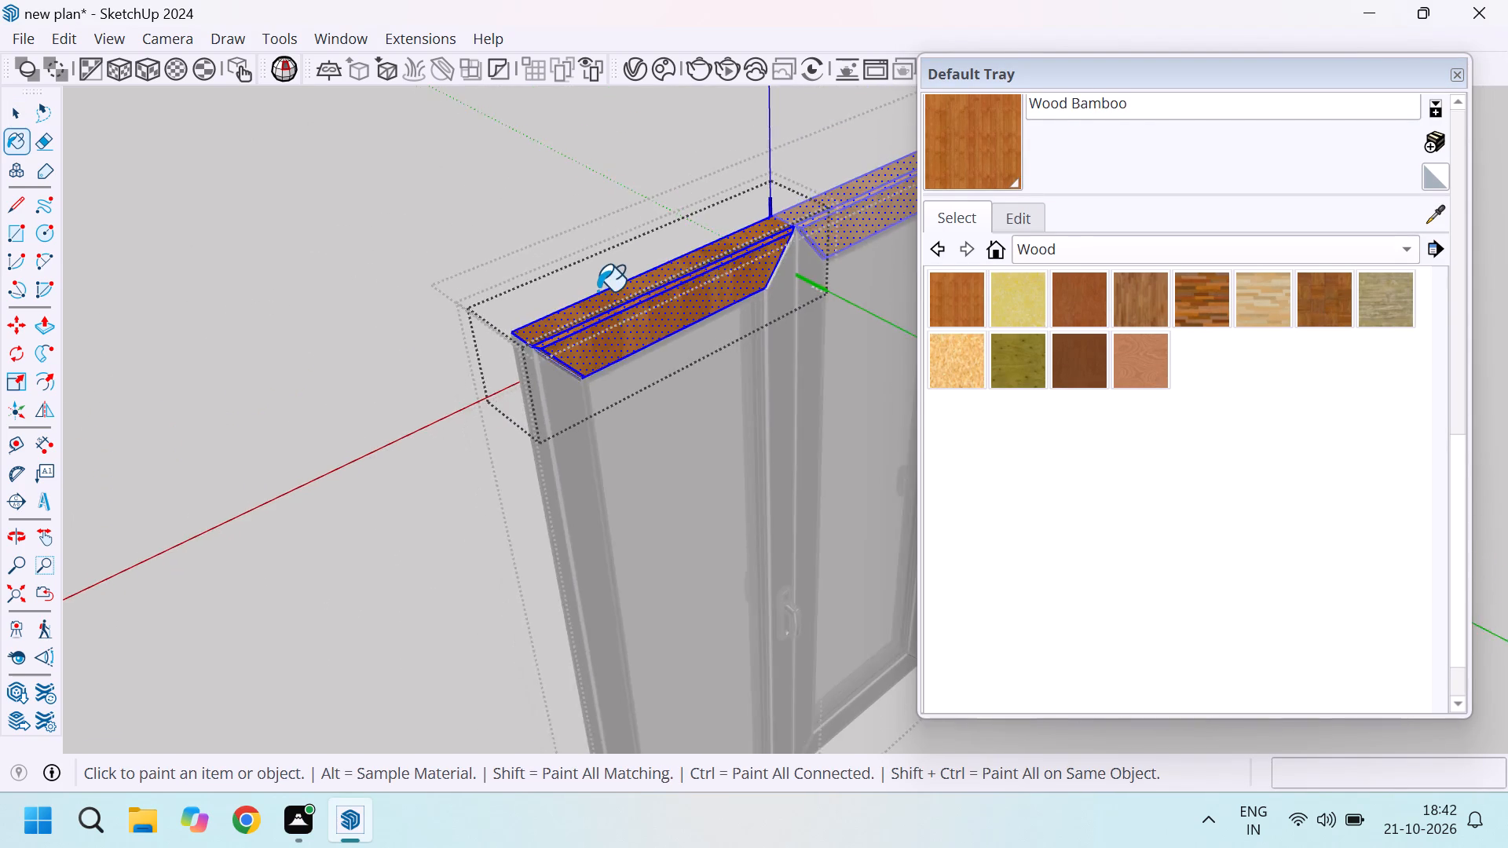
scroll(598, 291, "down", 6)
scroll(593, 373, "up", 10)
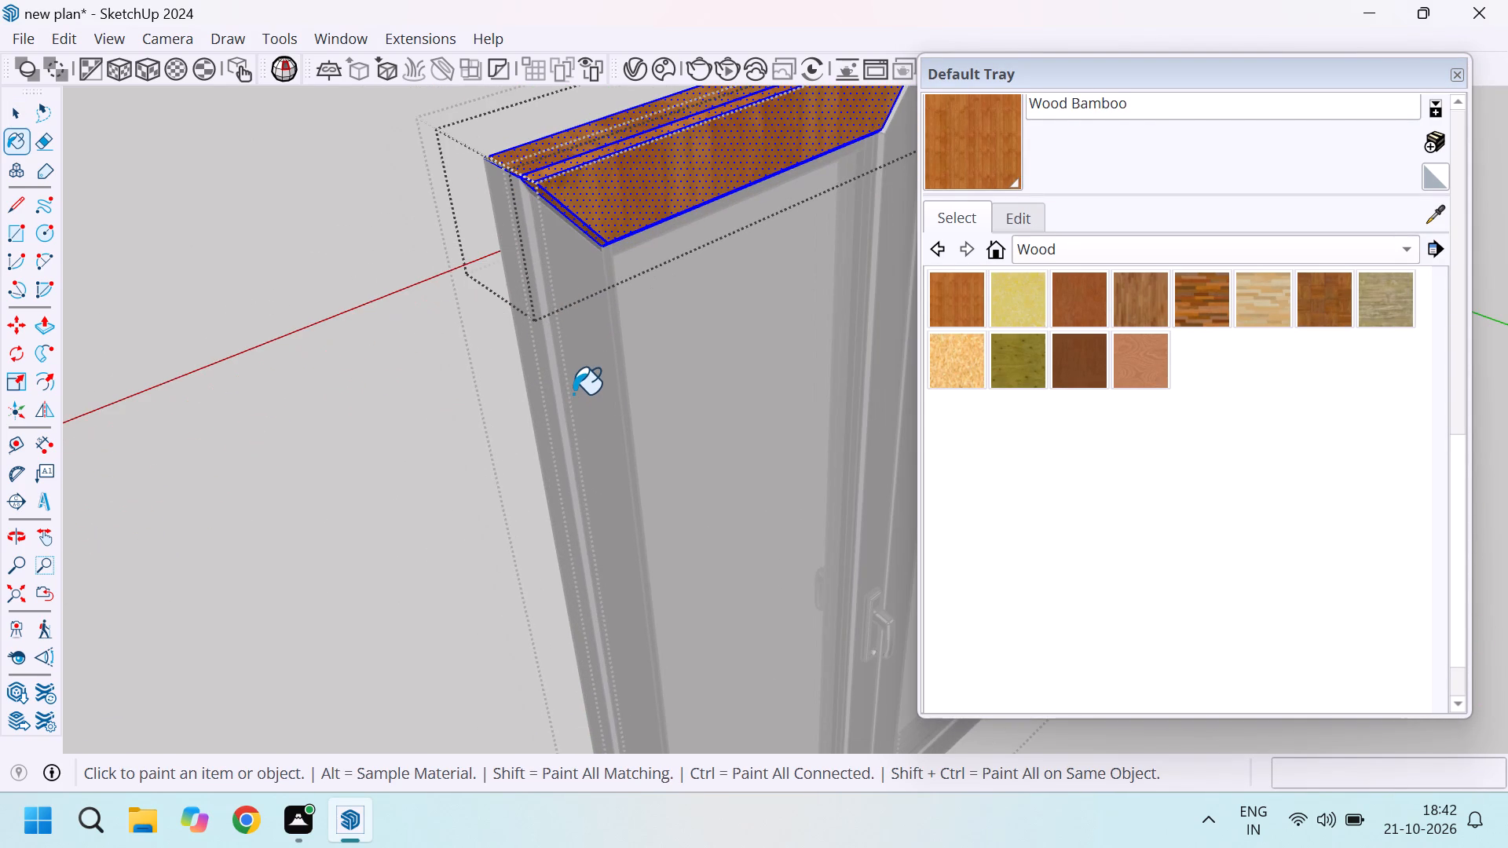
Select all connected faces of the first panel's outer vertical stile and paint them with Wood Bamboo.
key("space")
triple_click(581, 340)
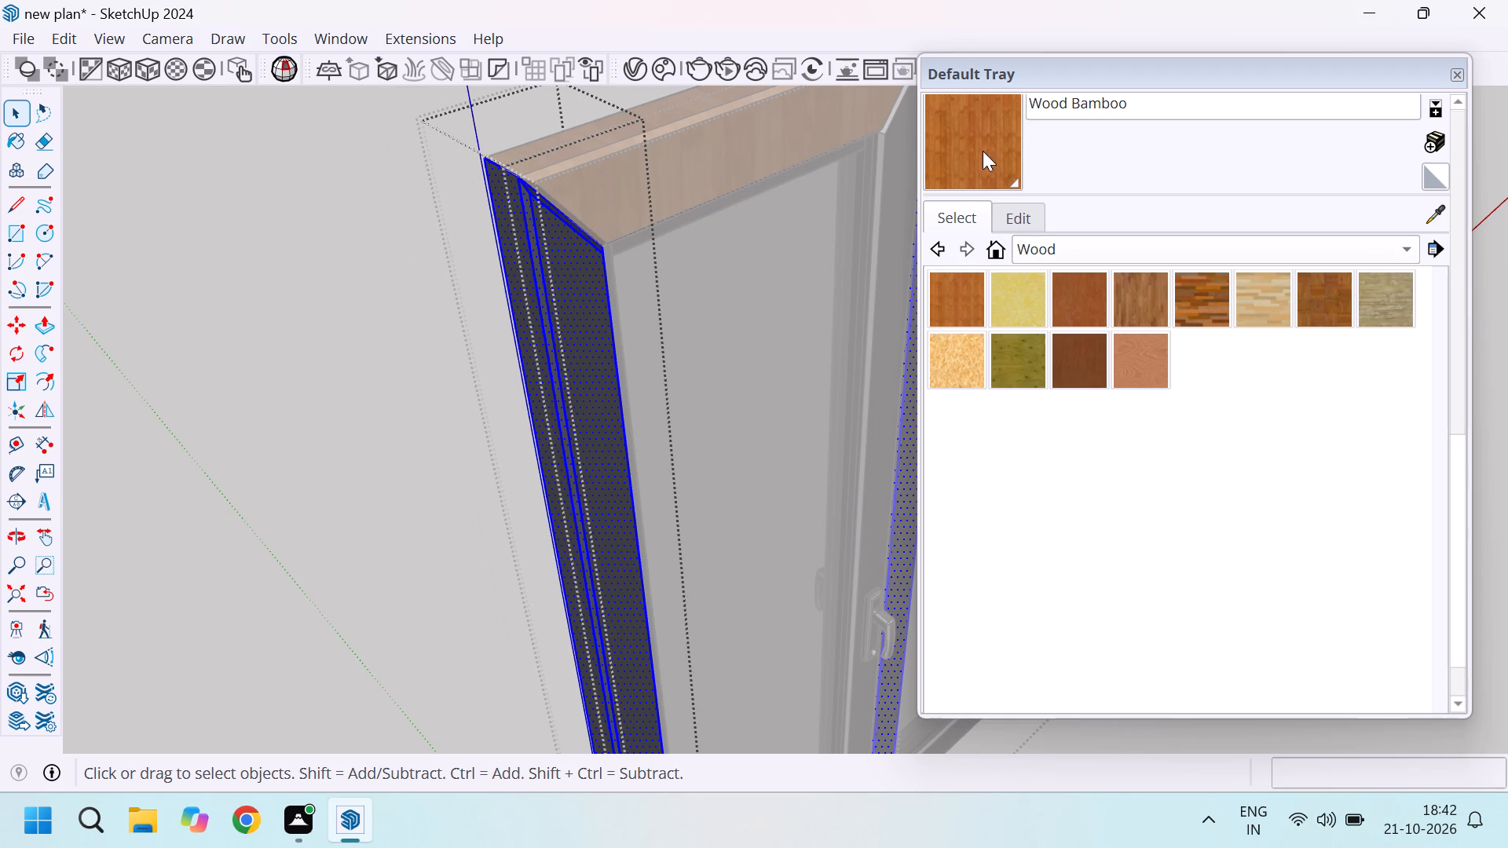
left_click(991, 129)
left_click(570, 332)
scroll(448, 282, "down", 11)
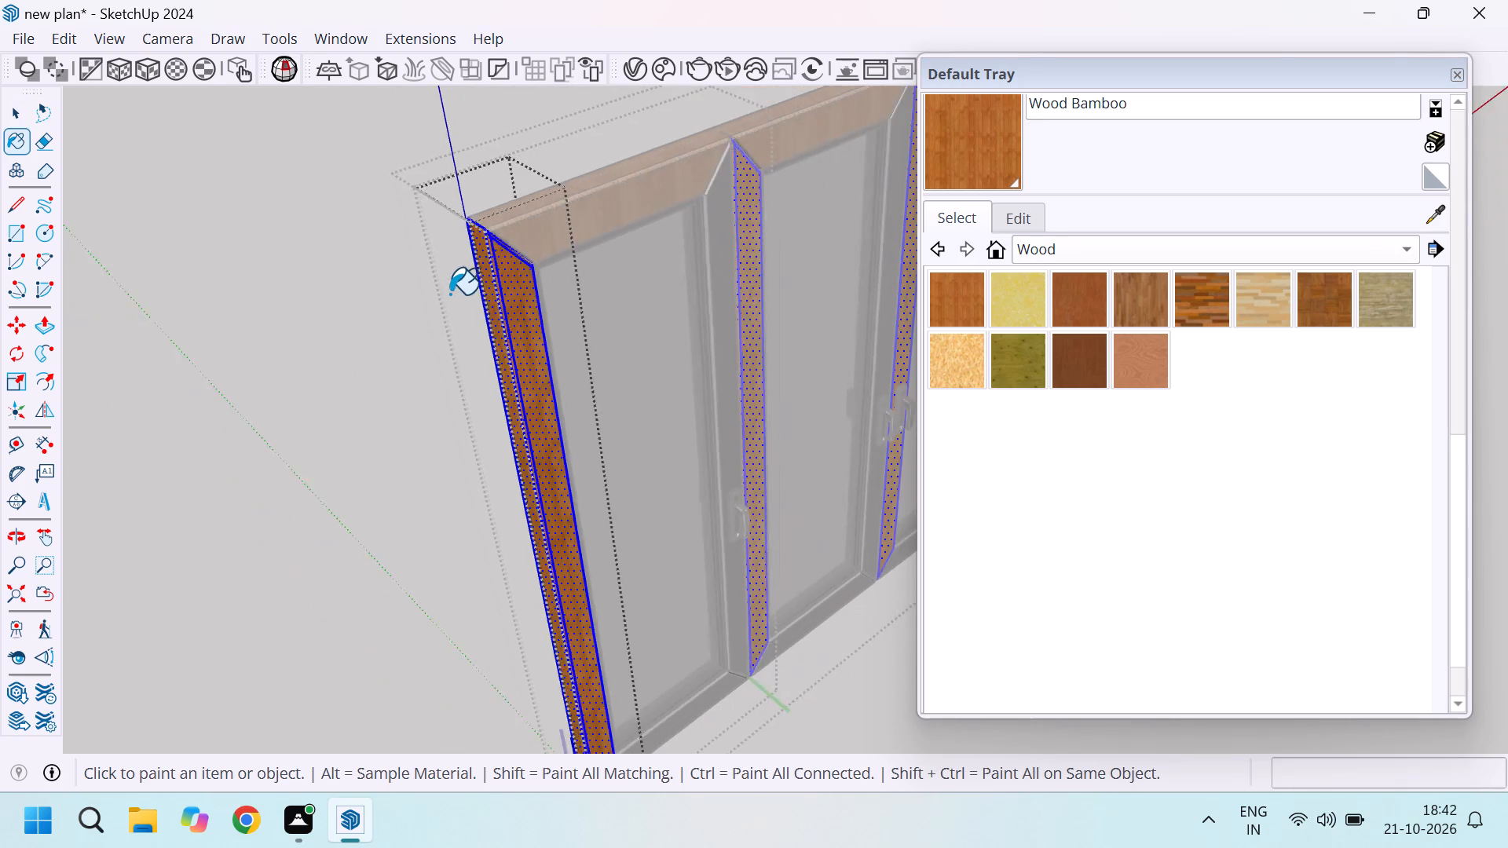
Paint all connected faces of the first panel's handle-side stile with Wood Bamboo.
scroll(727, 420, "up", 2)
key("space")
triple_click(639, 265)
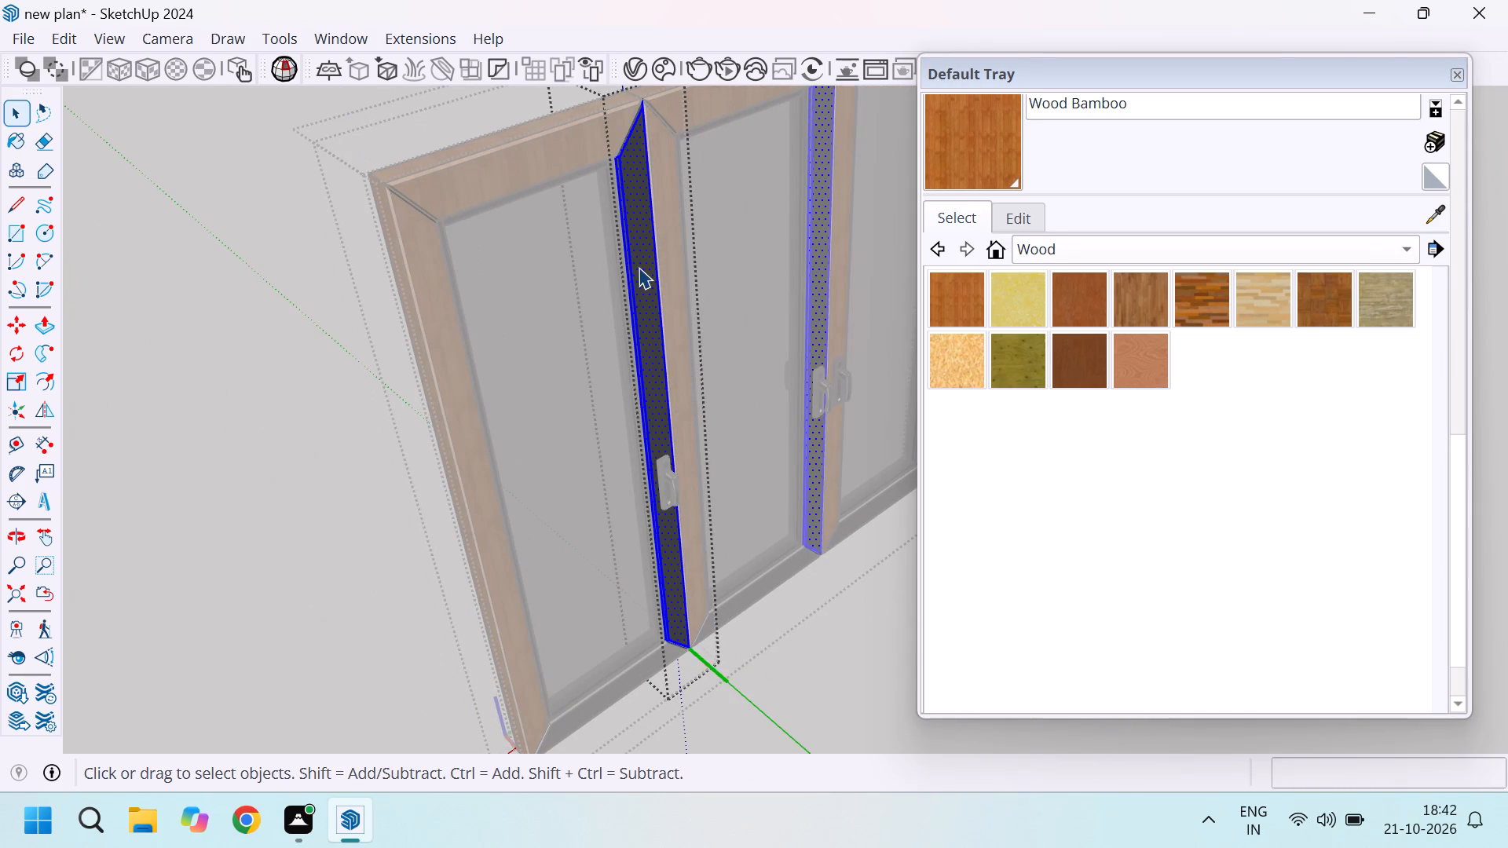
left_click_drag(981, 148, 983, 155)
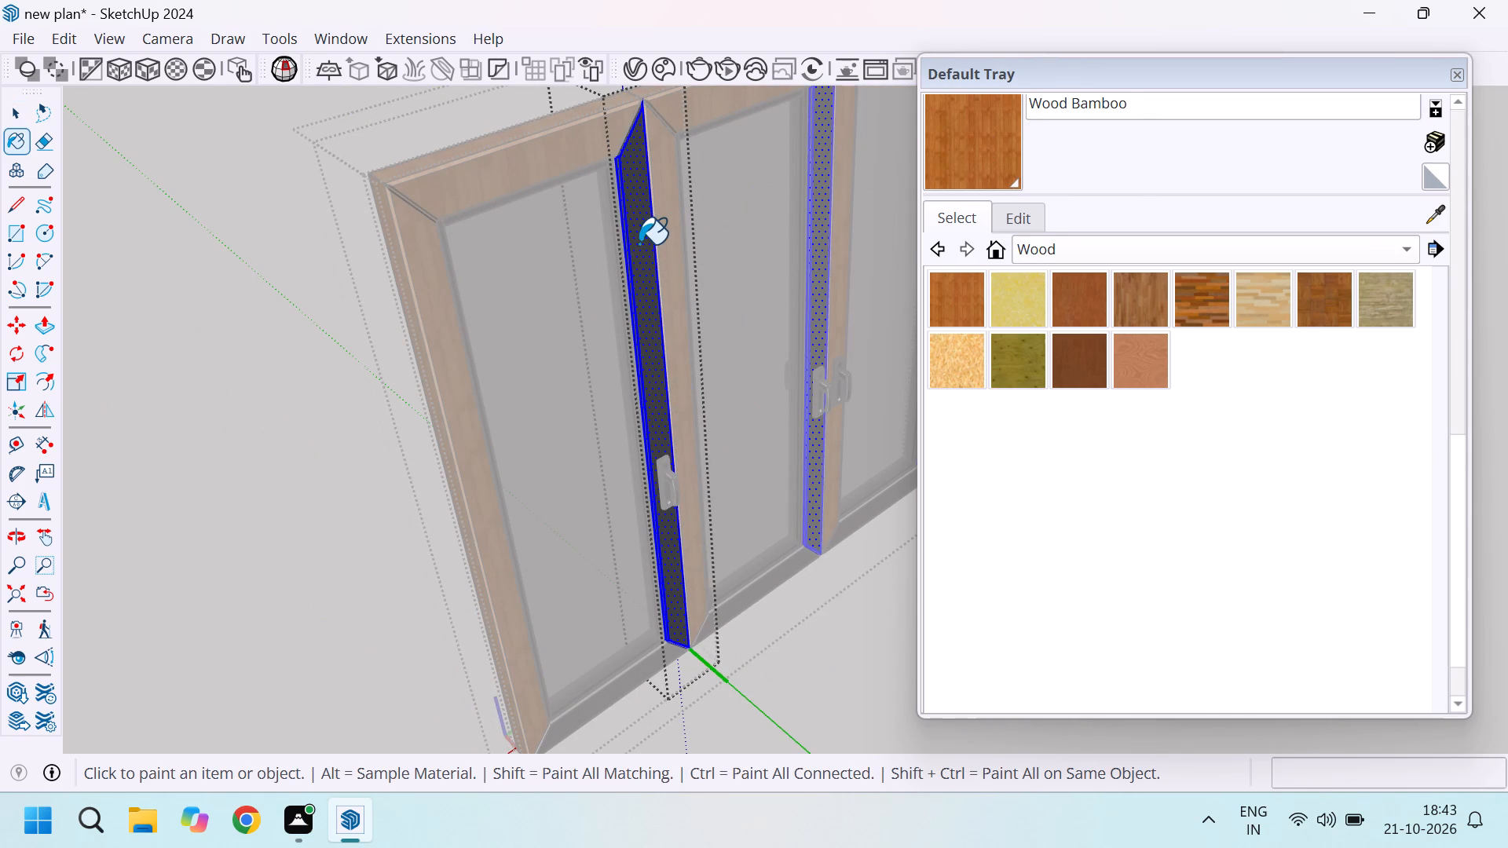
left_click(640, 243)
key("space")
Paint the bottom rail of the first panel's frame with Wood Bamboo and leave the nested panel editing.
scroll(640, 243, "down", 5)
scroll(647, 528, "up", 5)
triple_click(631, 535)
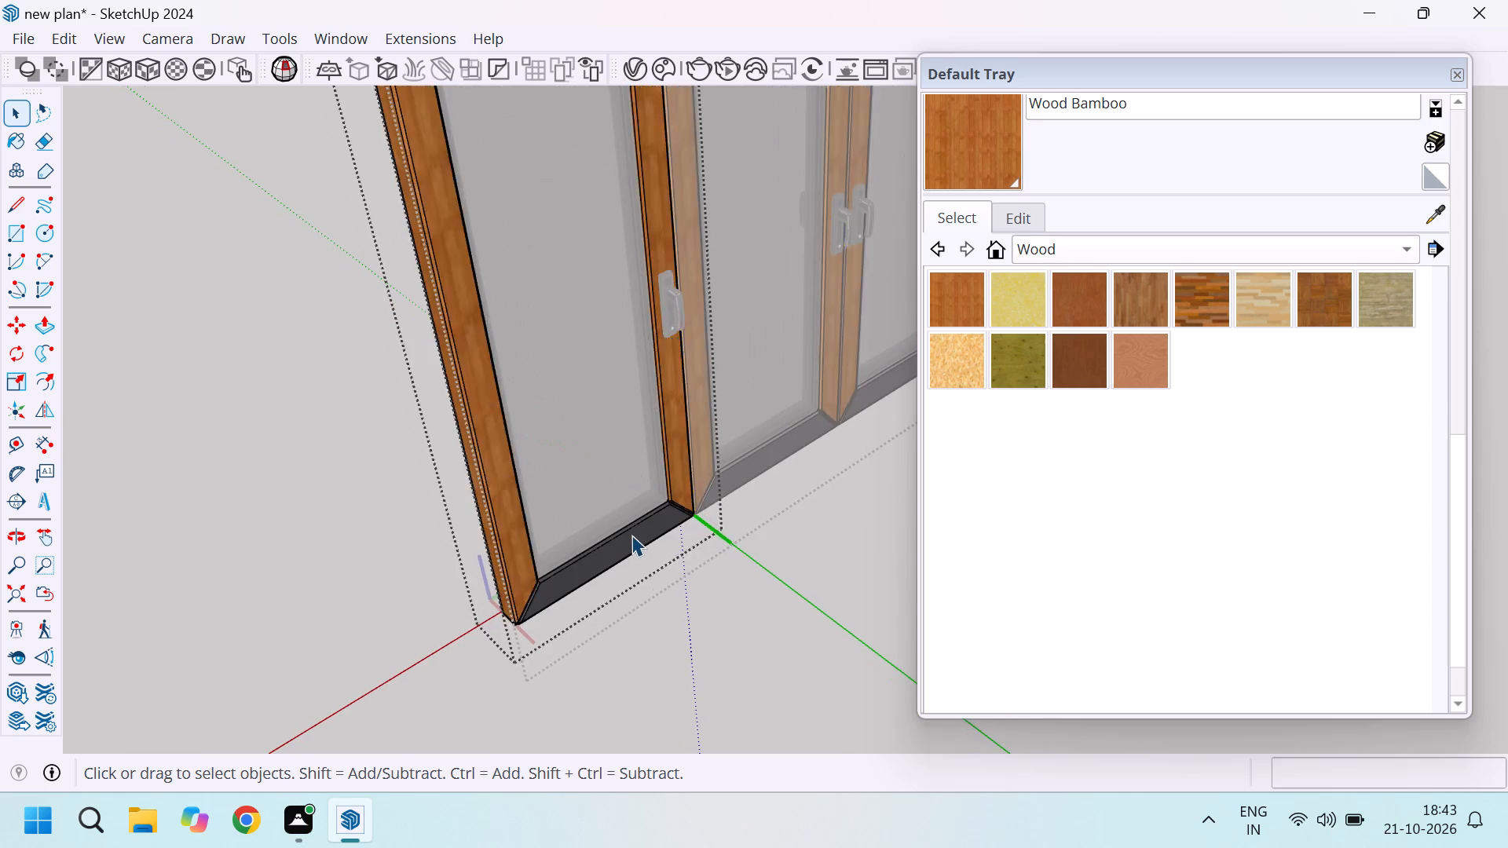
left_click(973, 126)
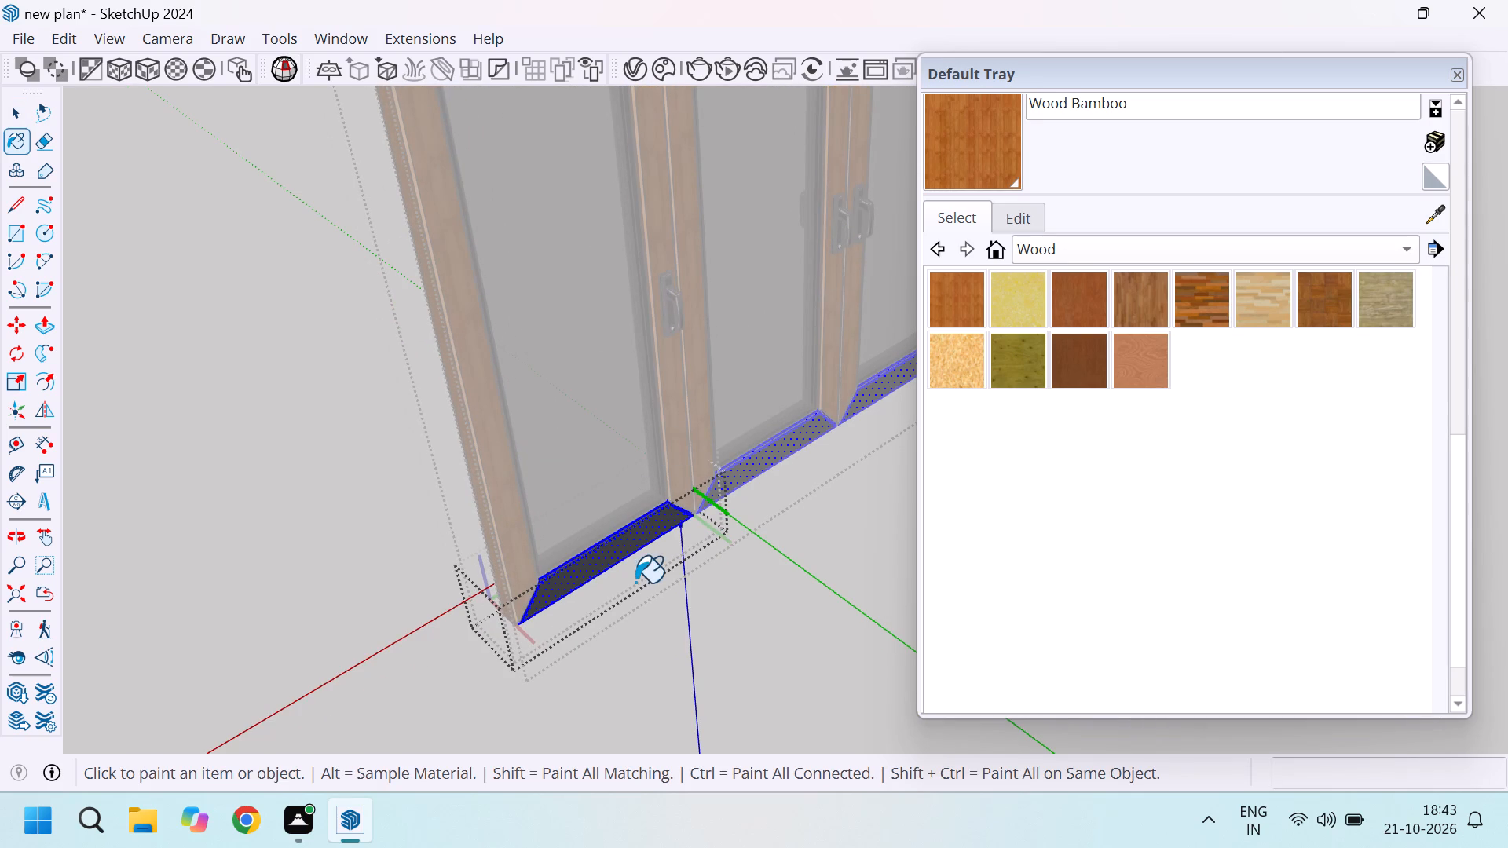
left_click(629, 566)
left_click(633, 553)
key("space")
scroll(629, 546, "down", 9)
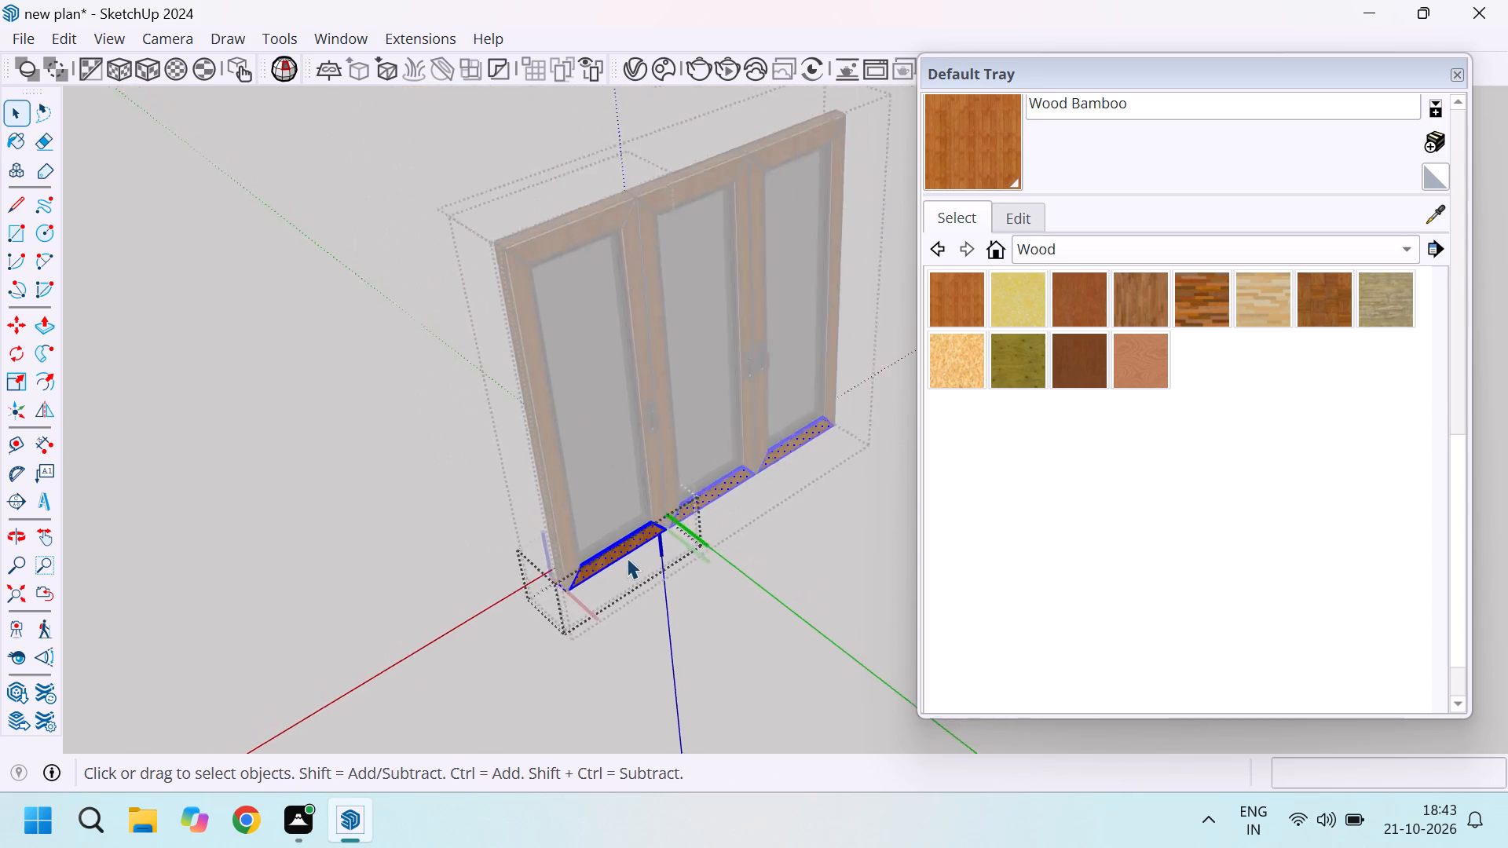
scroll(627, 557, "down", 2)
left_click(763, 561)
left_click(752, 561)
Examine the window frame from the front and around to its other side for parts still without wood finish.
scroll(621, 436, "up", 9)
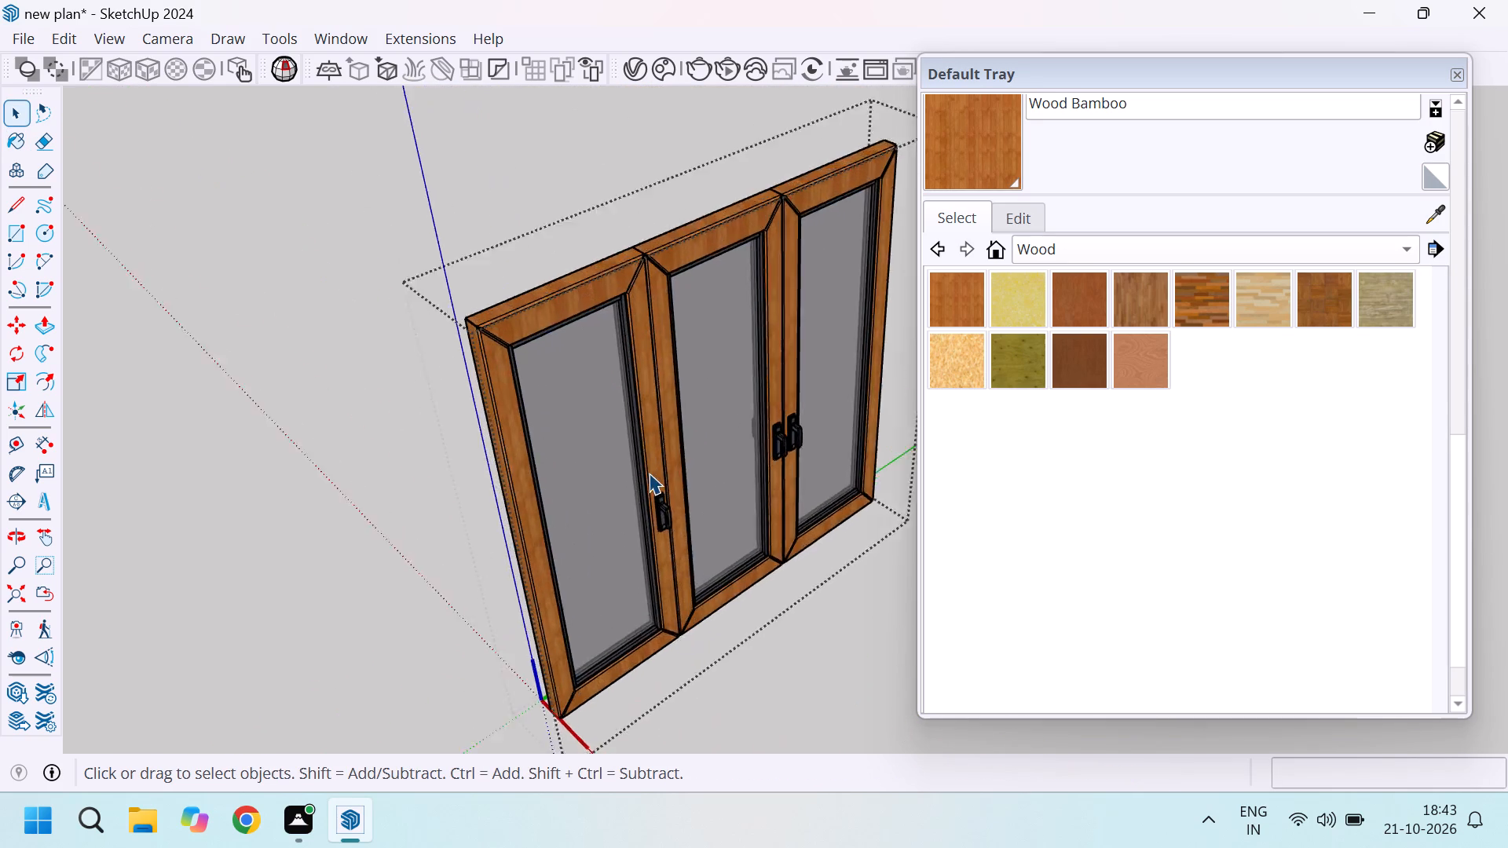
scroll(649, 473, "up", 16)
scroll(614, 448, "down", 20)
scroll(614, 448, "down", 2)
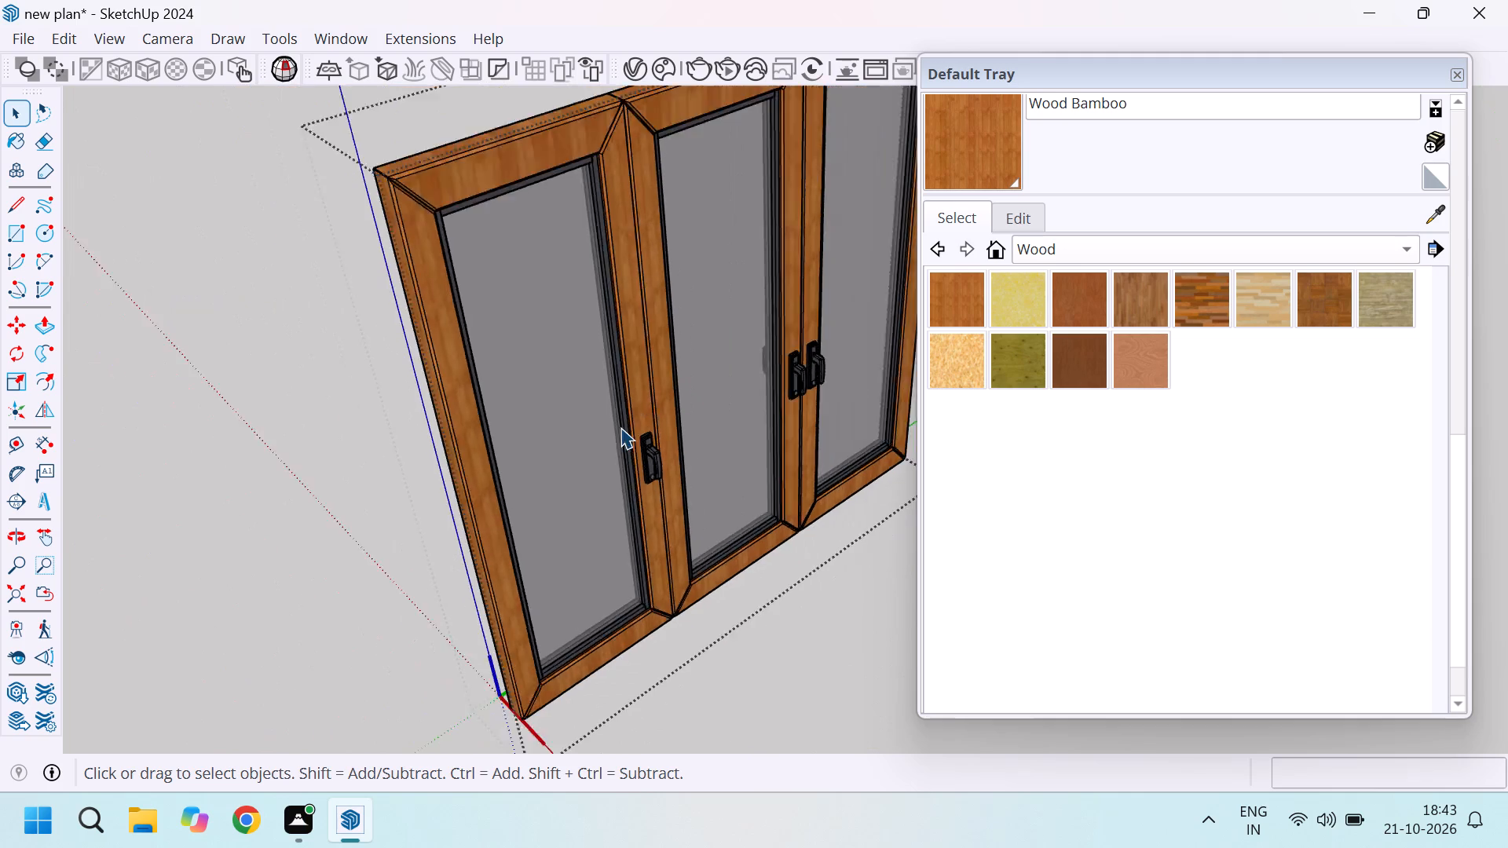
scroll(620, 427, "down", 7)
middle_click_drag(584, 474, 638, 481)
left_click(756, 590)
middle_click_drag(609, 568, 1056, 528)
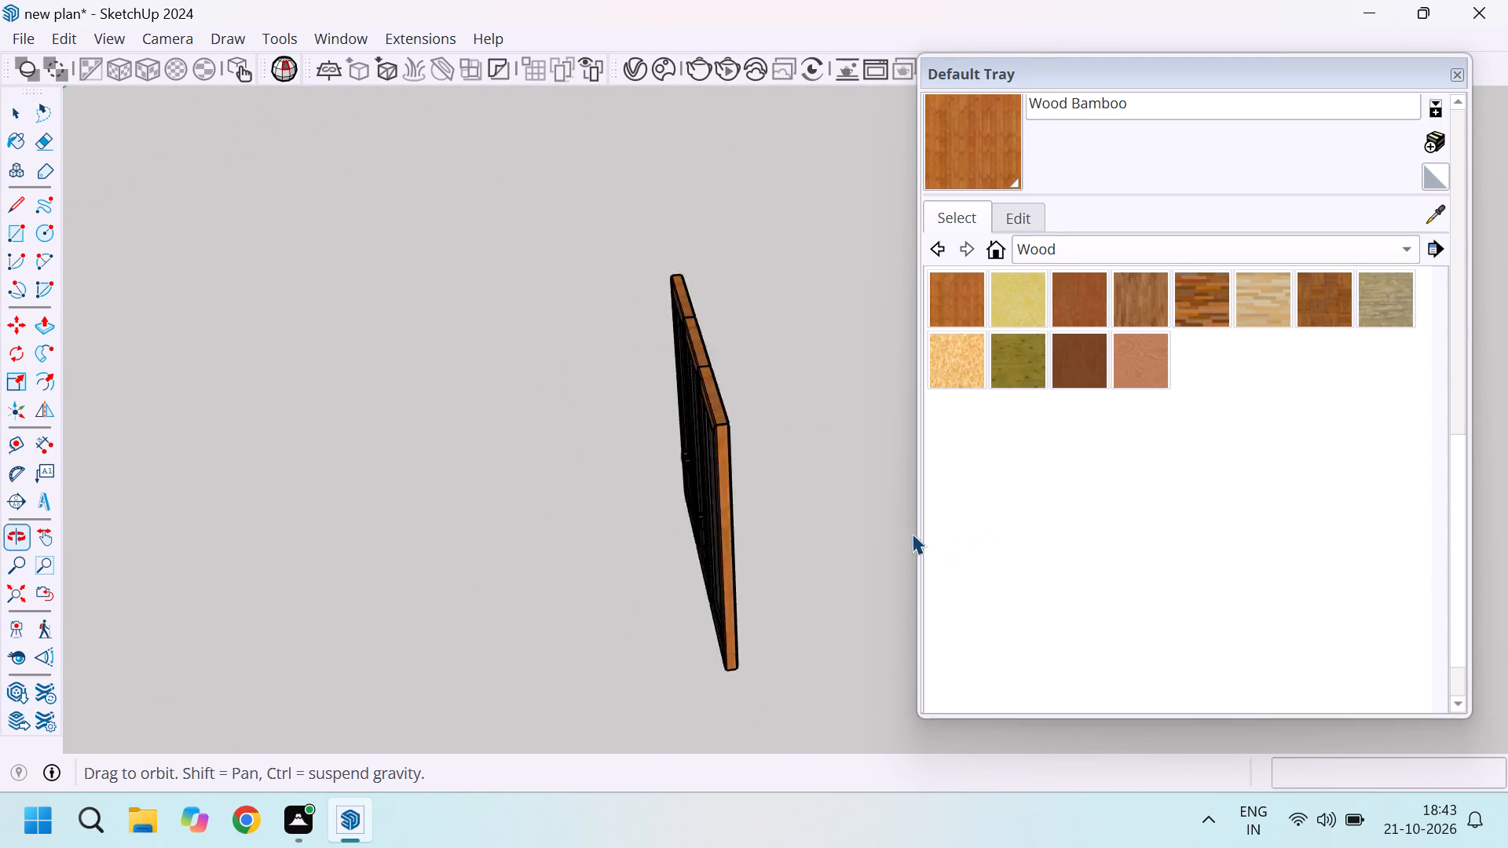
middle_click_drag(634, 572, 961, 503)
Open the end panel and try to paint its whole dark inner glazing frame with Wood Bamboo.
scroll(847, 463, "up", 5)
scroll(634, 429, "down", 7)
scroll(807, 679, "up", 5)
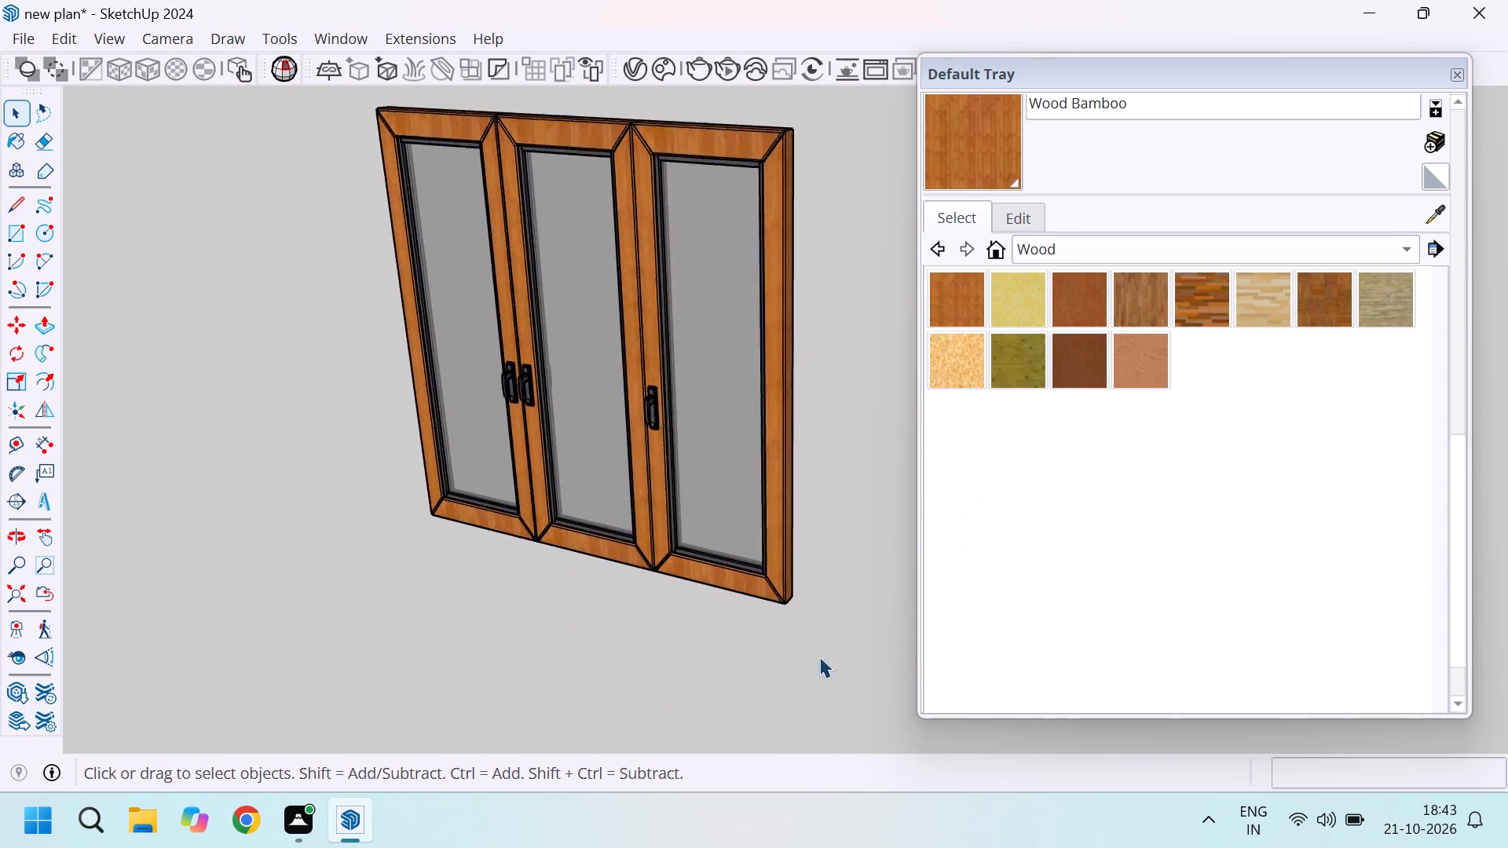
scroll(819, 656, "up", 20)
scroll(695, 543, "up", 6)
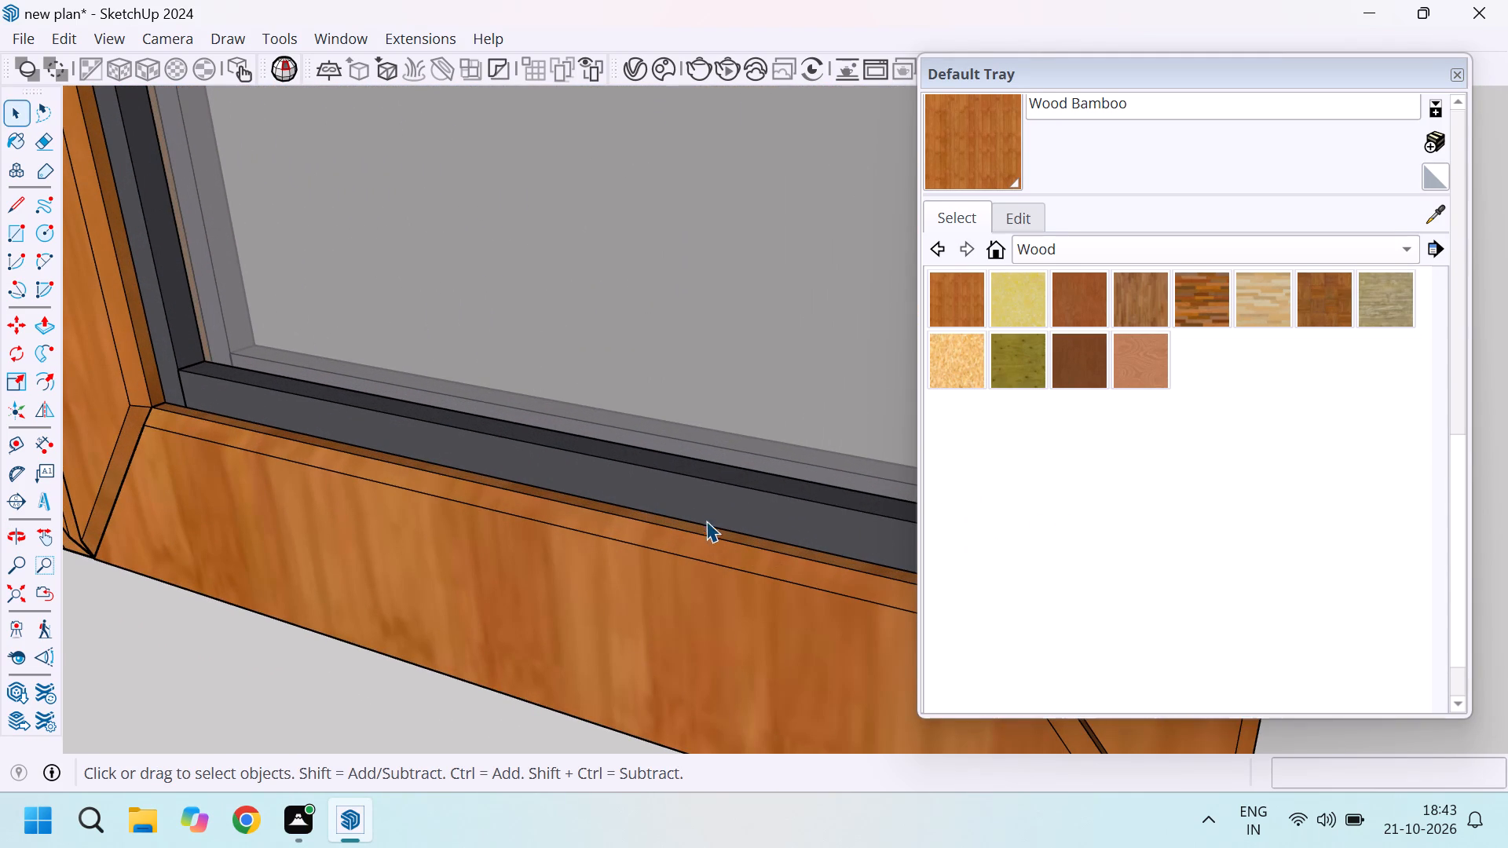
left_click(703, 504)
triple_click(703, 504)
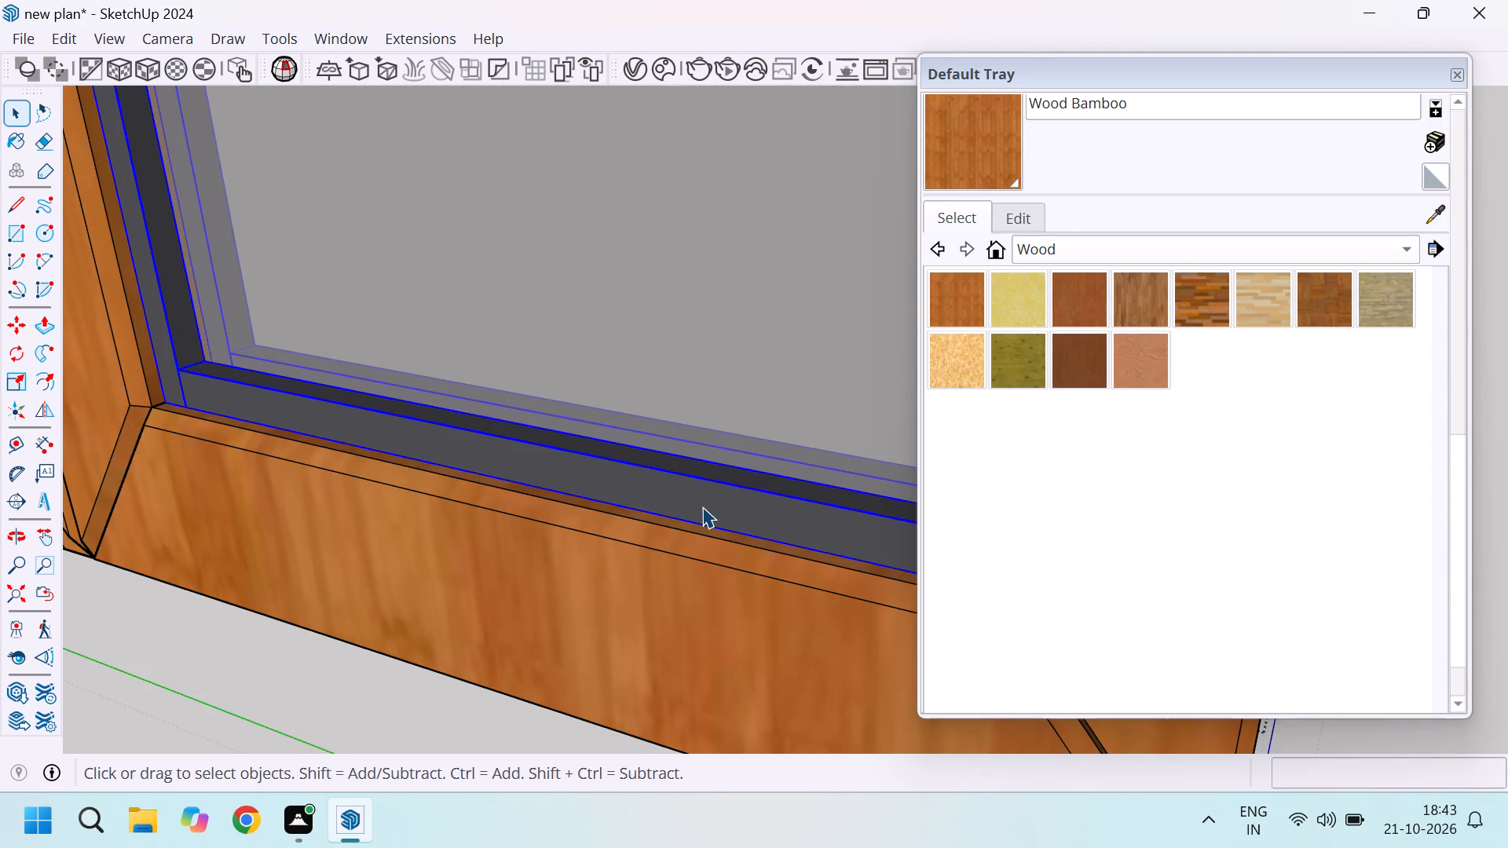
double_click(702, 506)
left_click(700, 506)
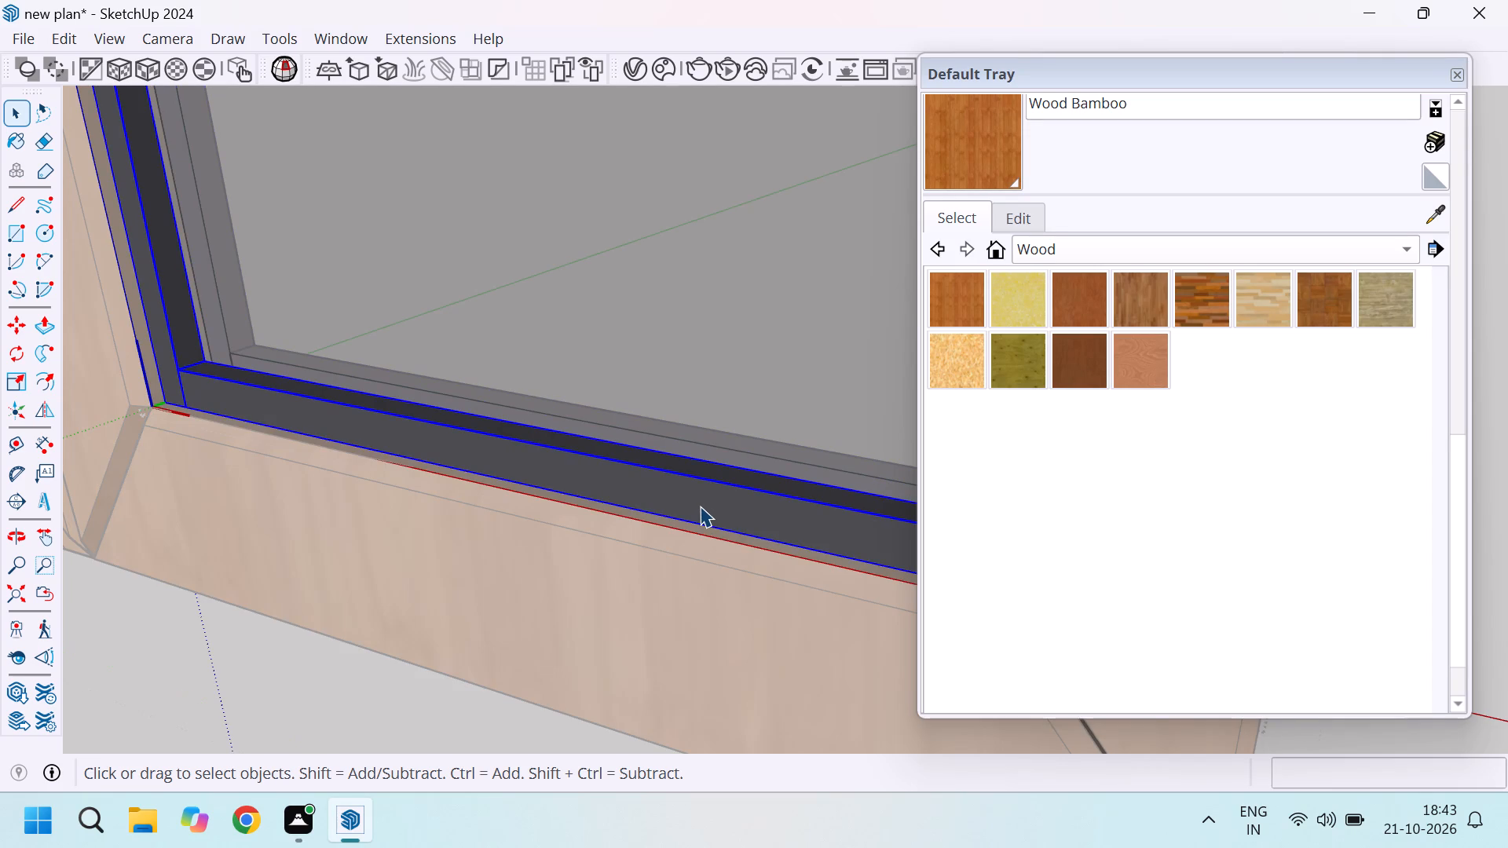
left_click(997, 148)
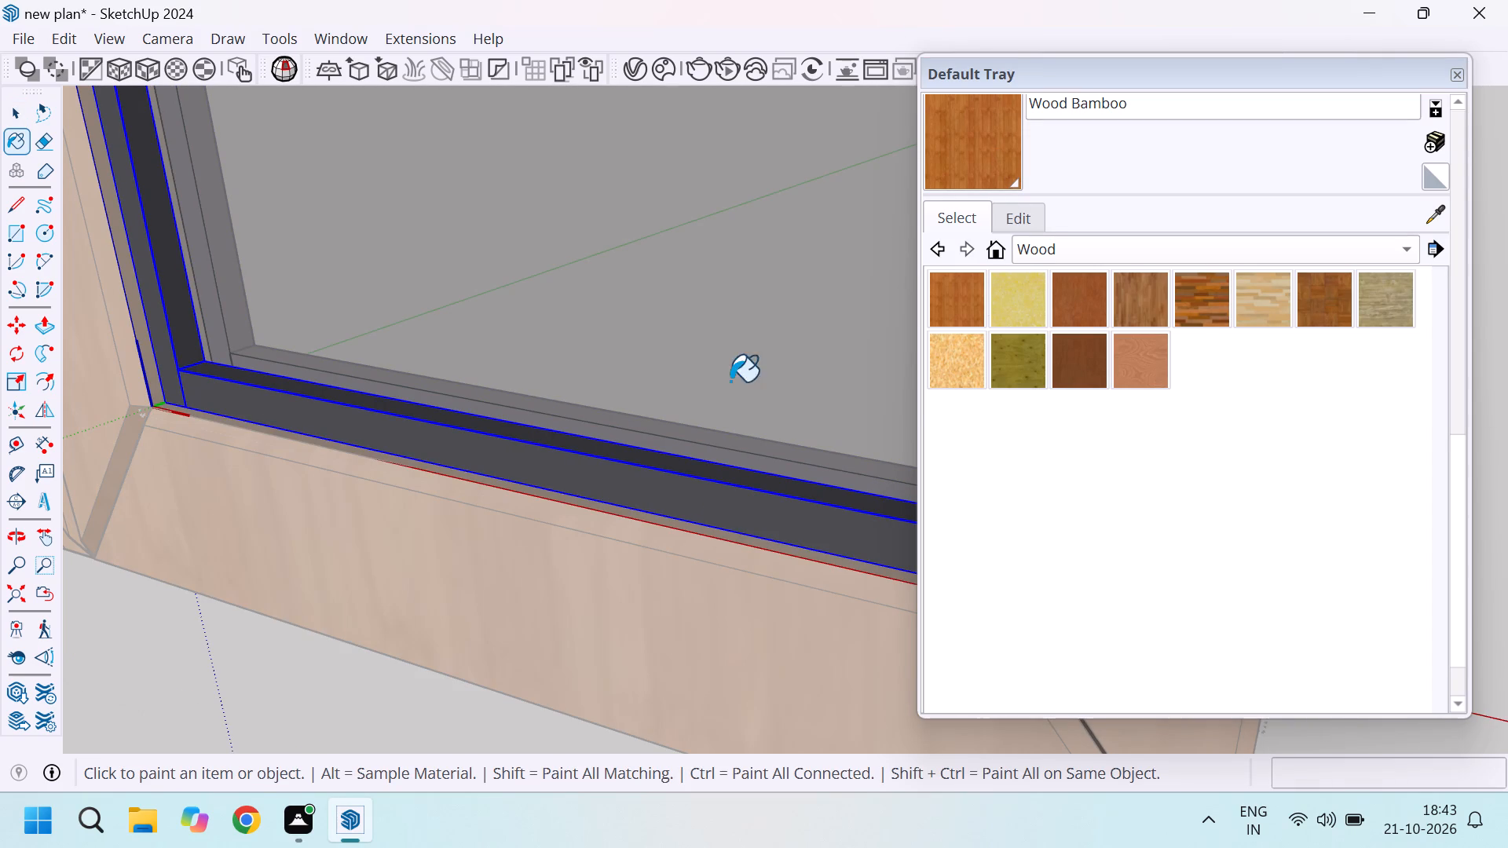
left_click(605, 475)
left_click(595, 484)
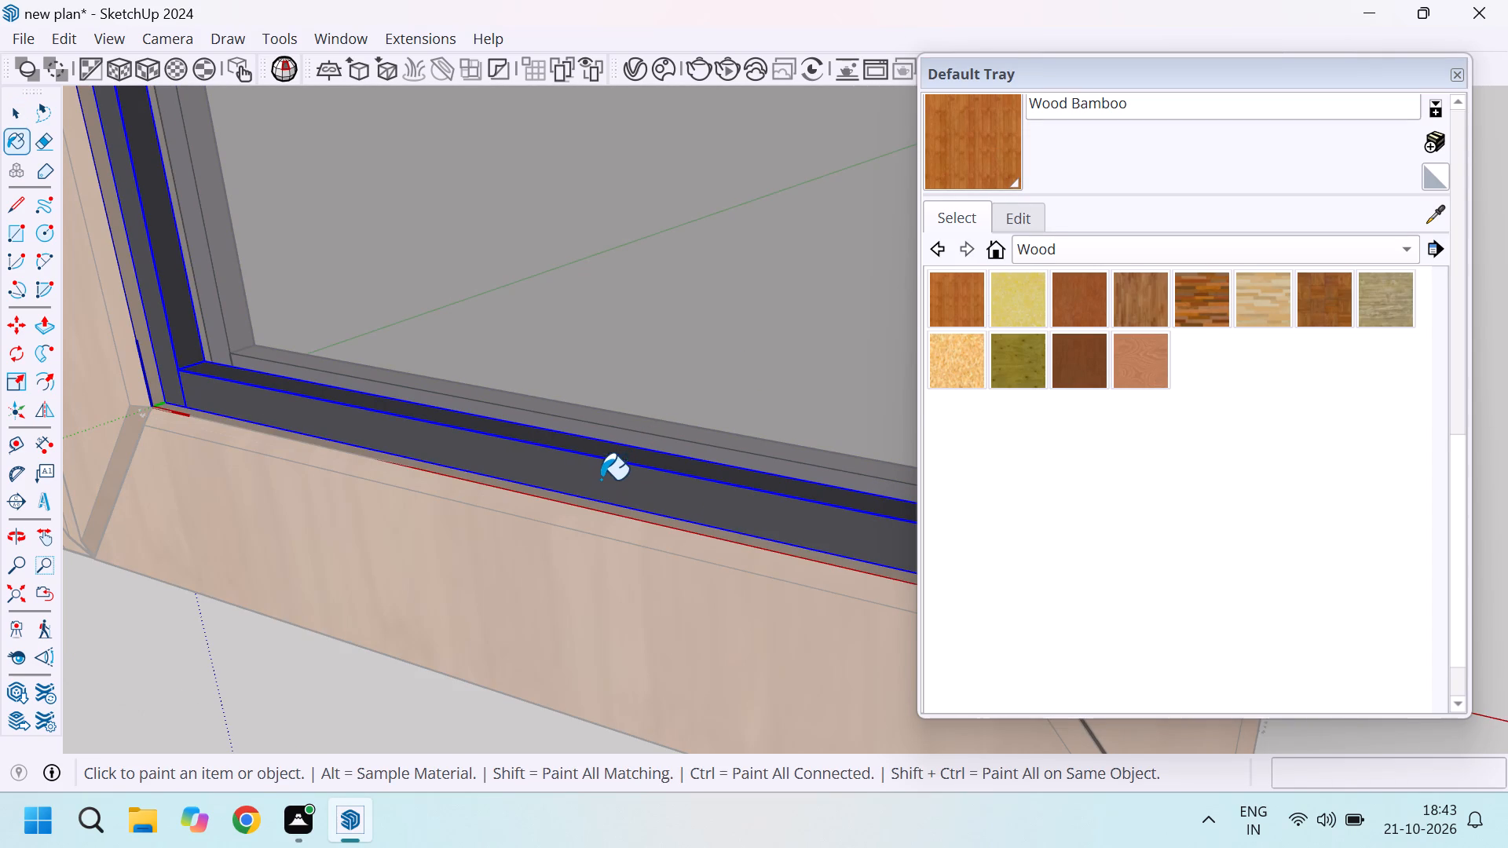
Open the bottom bar of the end panel's inner glazing frame and paint all its connected faces with Wood Bamboo.
key("space")
triple_click(607, 480)
left_click_drag(607, 480, 614, 481)
double_click(614, 481)
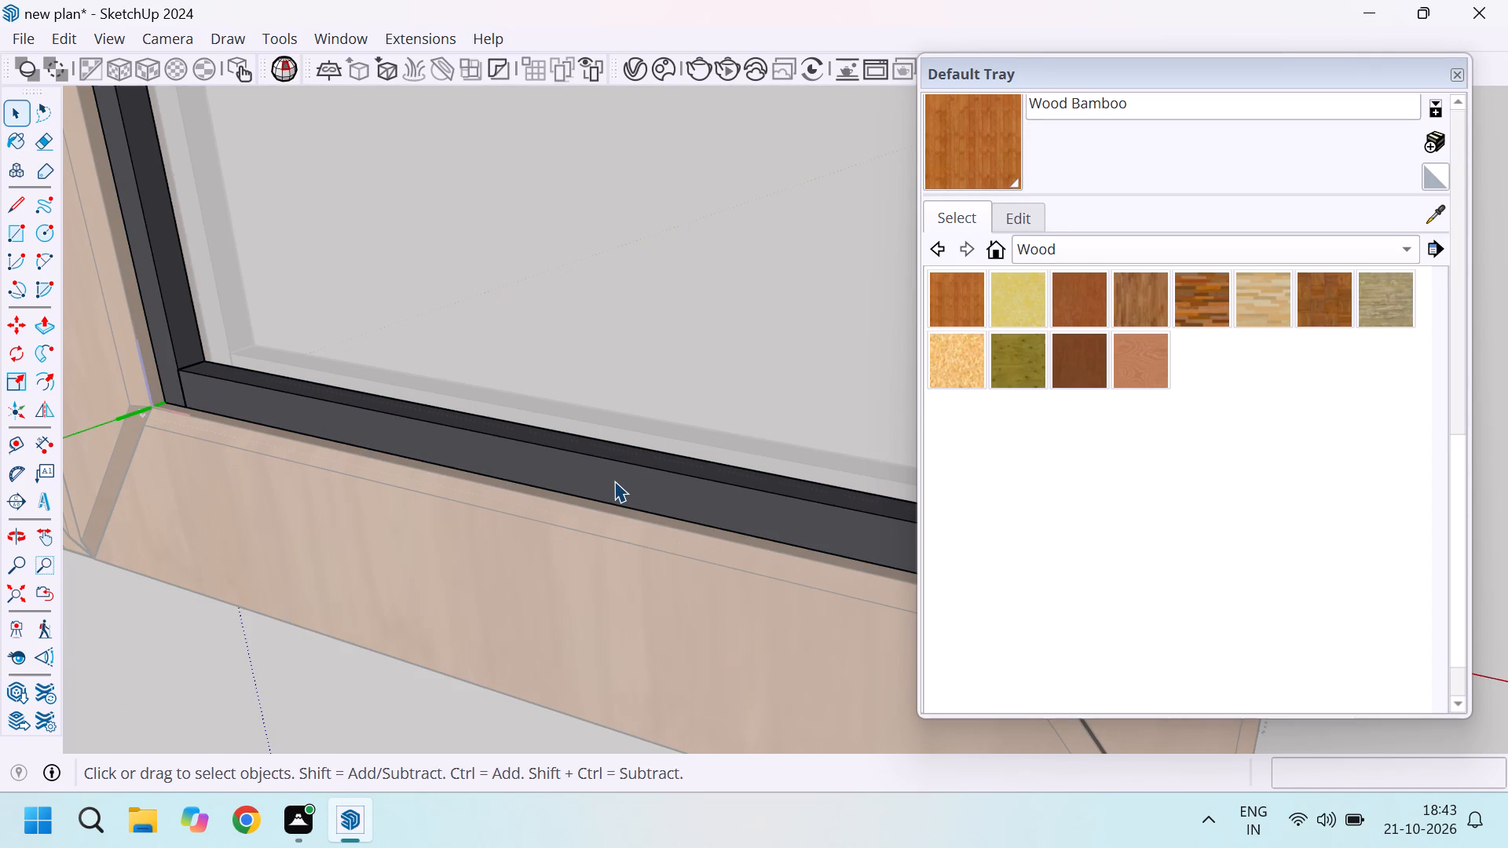
double_click(615, 481)
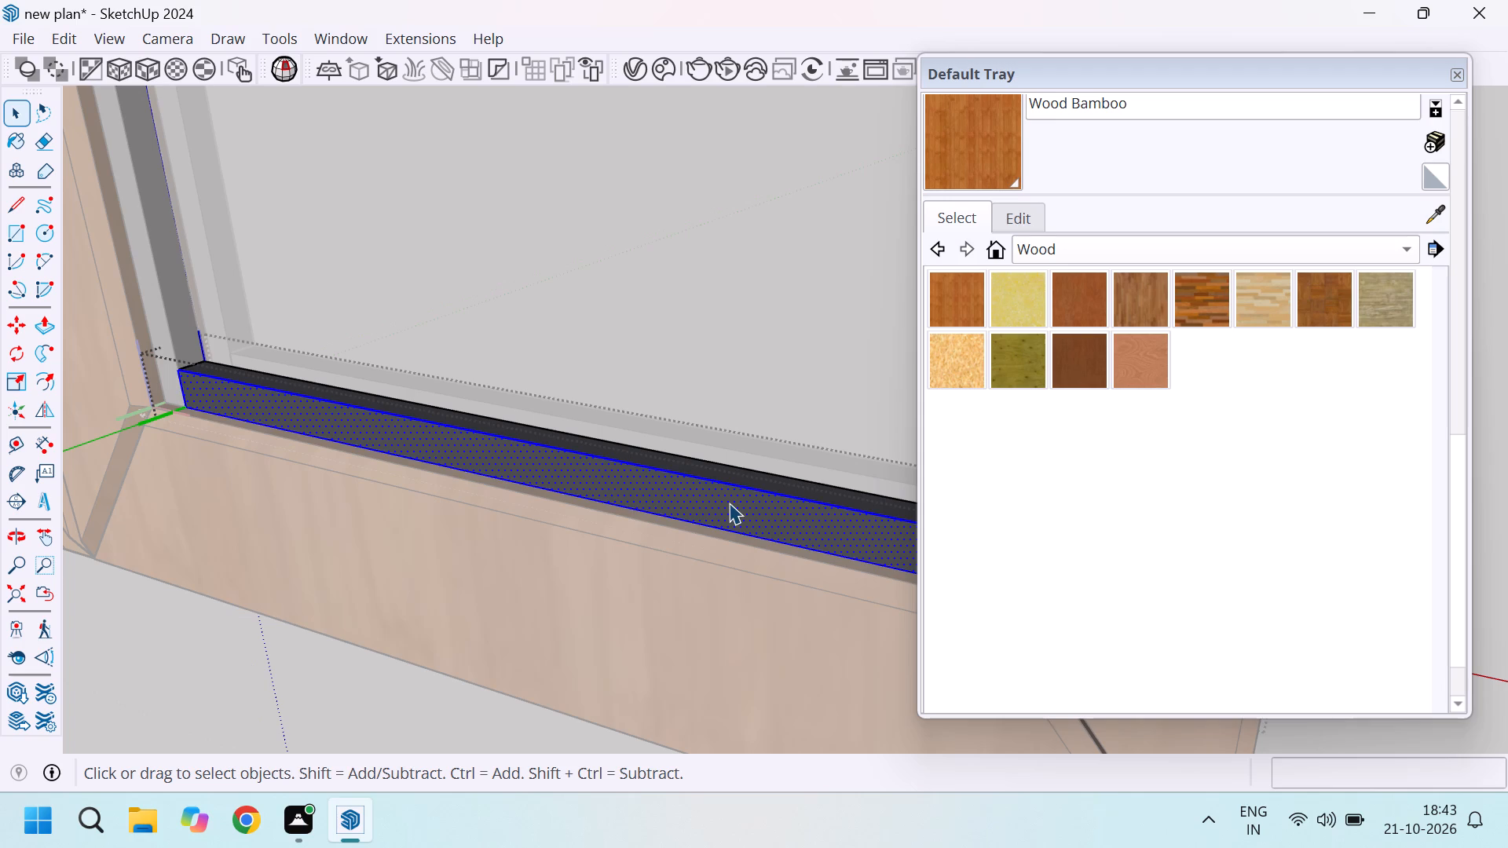
triple_click(730, 500)
left_click(730, 502)
left_click(972, 147)
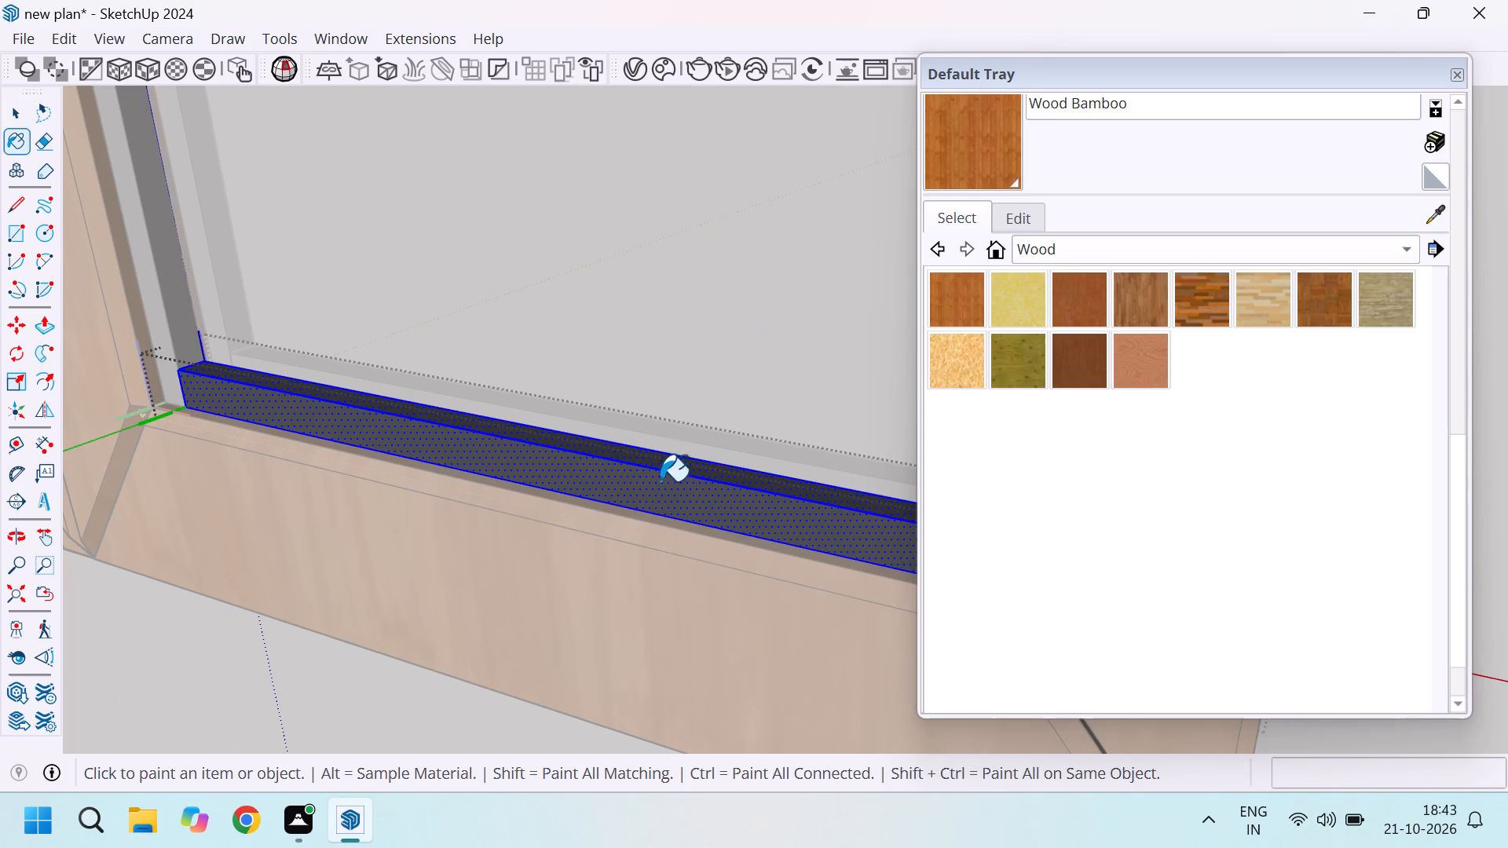
left_click(655, 489)
scroll(683, 518, "down", 5)
key("space")
Paint the handle-side vertical bar of the end panel's inner glazing frame with Wood Bamboo.
scroll(428, 535, "down", 8)
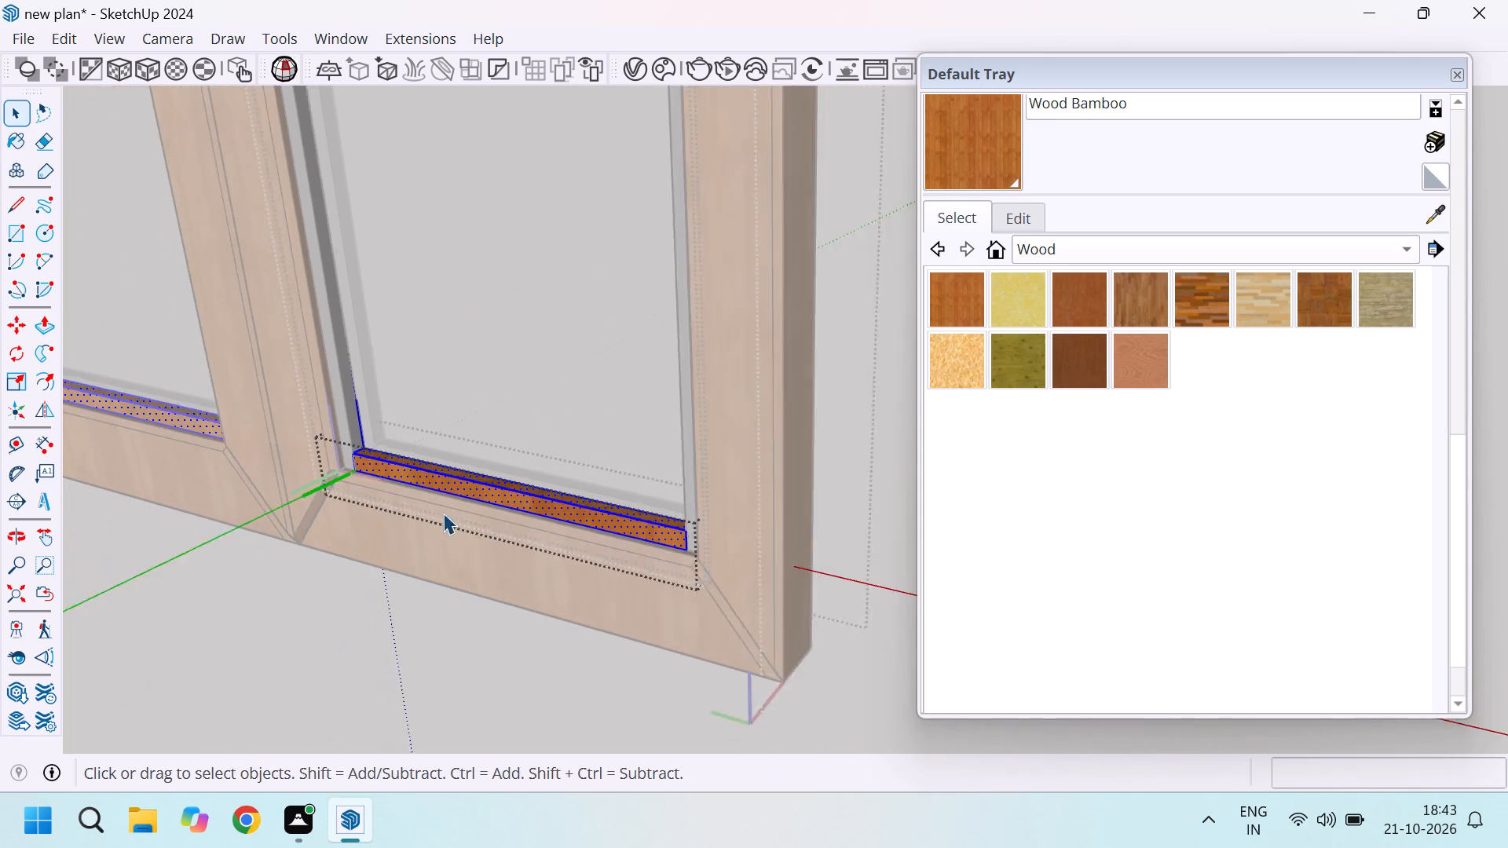
scroll(443, 513, "down", 3)
left_click(360, 358)
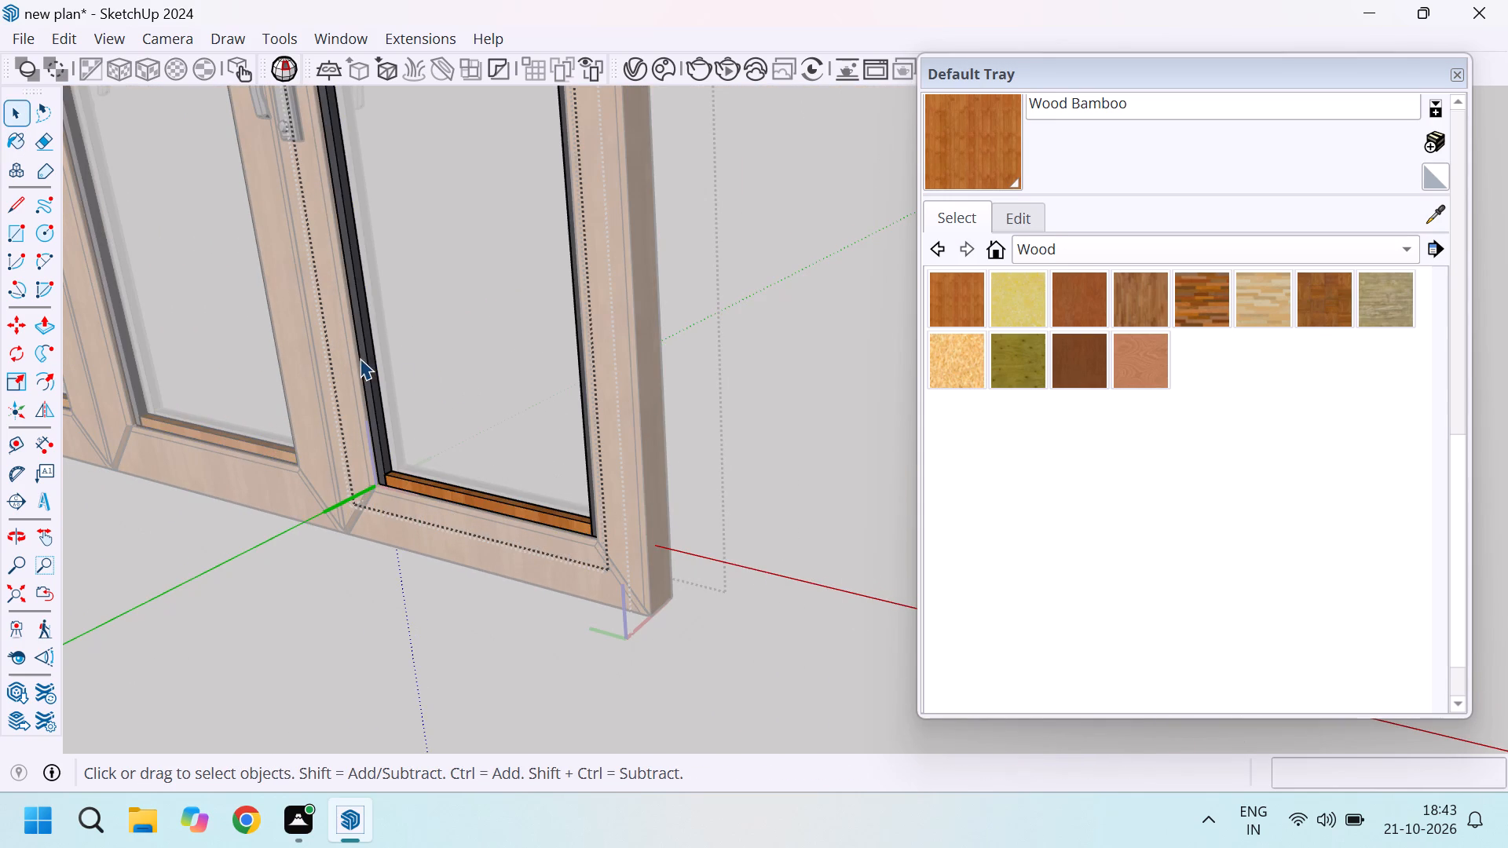
triple_click(363, 349)
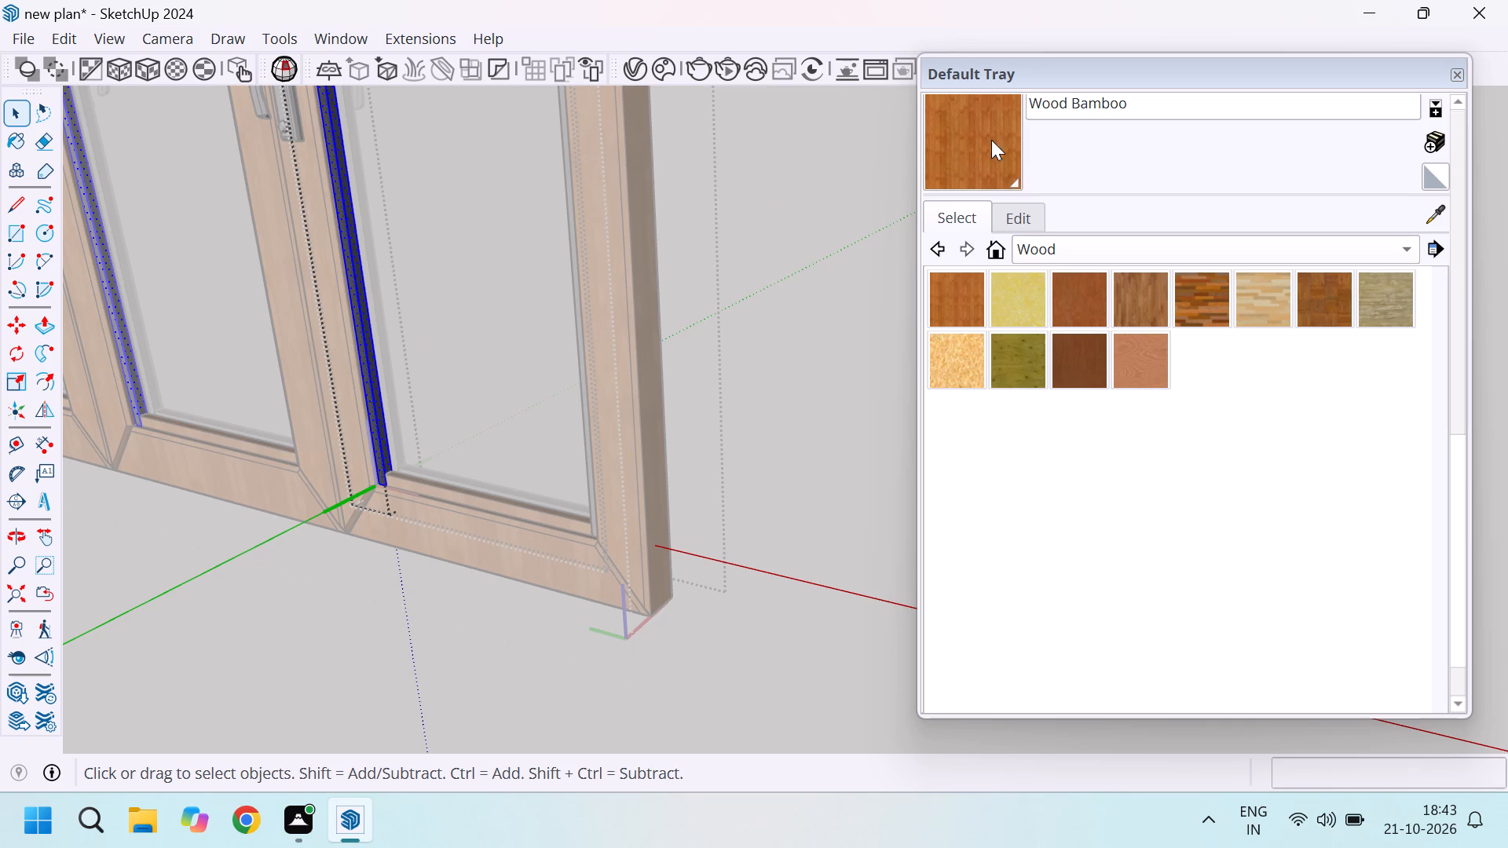
left_click(991, 140)
left_click(357, 283)
key("space")
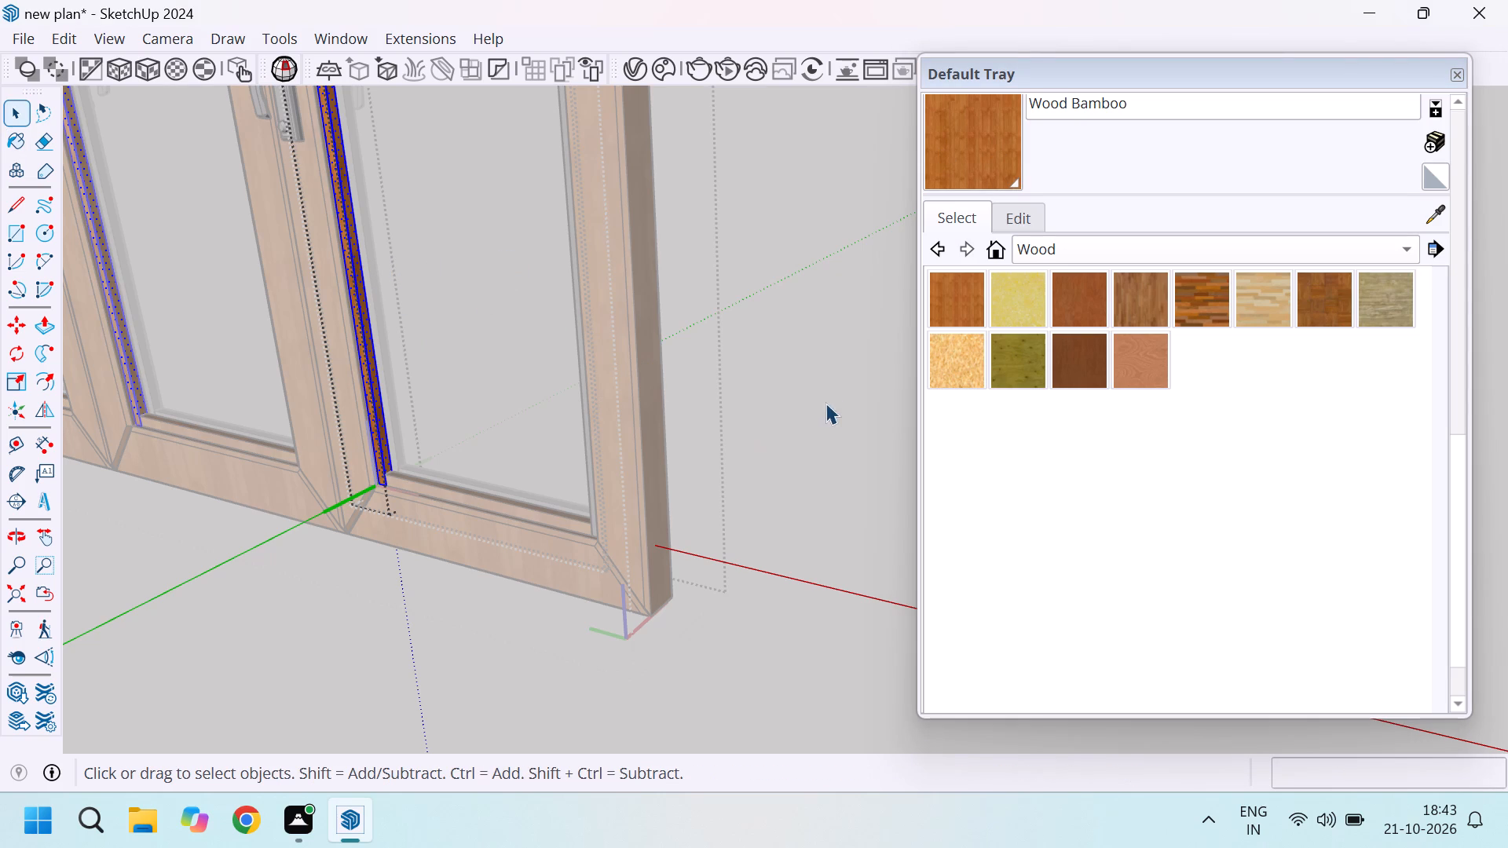
Paint the vertical bar of the inner glazing frame on the side away from the handle with Wood Bamboo.
middle_click_drag(619, 559, 1041, 572)
scroll(708, 505, "up", 5)
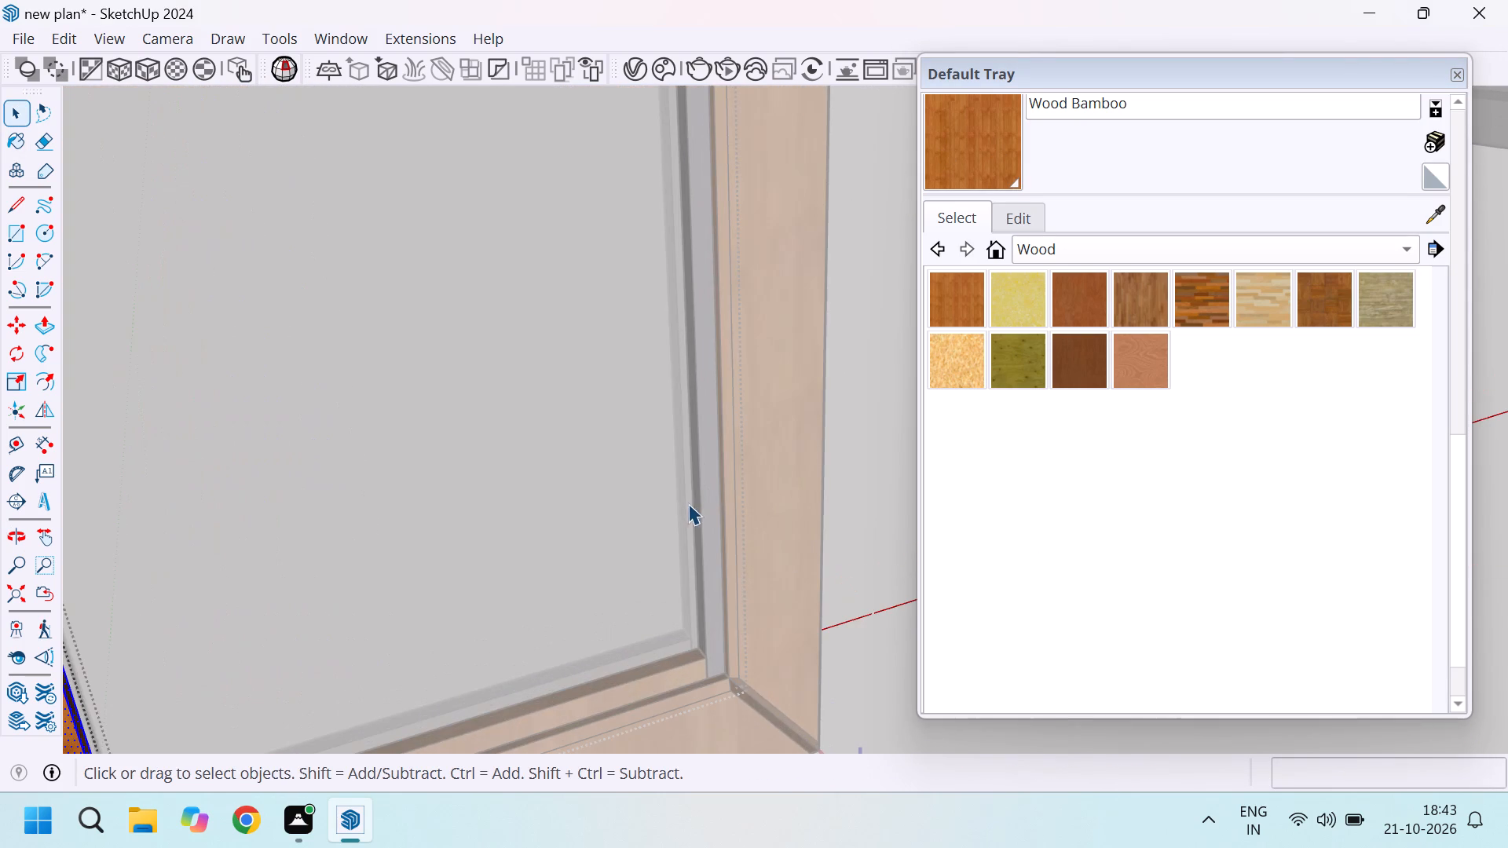
left_click(698, 497)
triple_click(702, 491)
triple_click(699, 496)
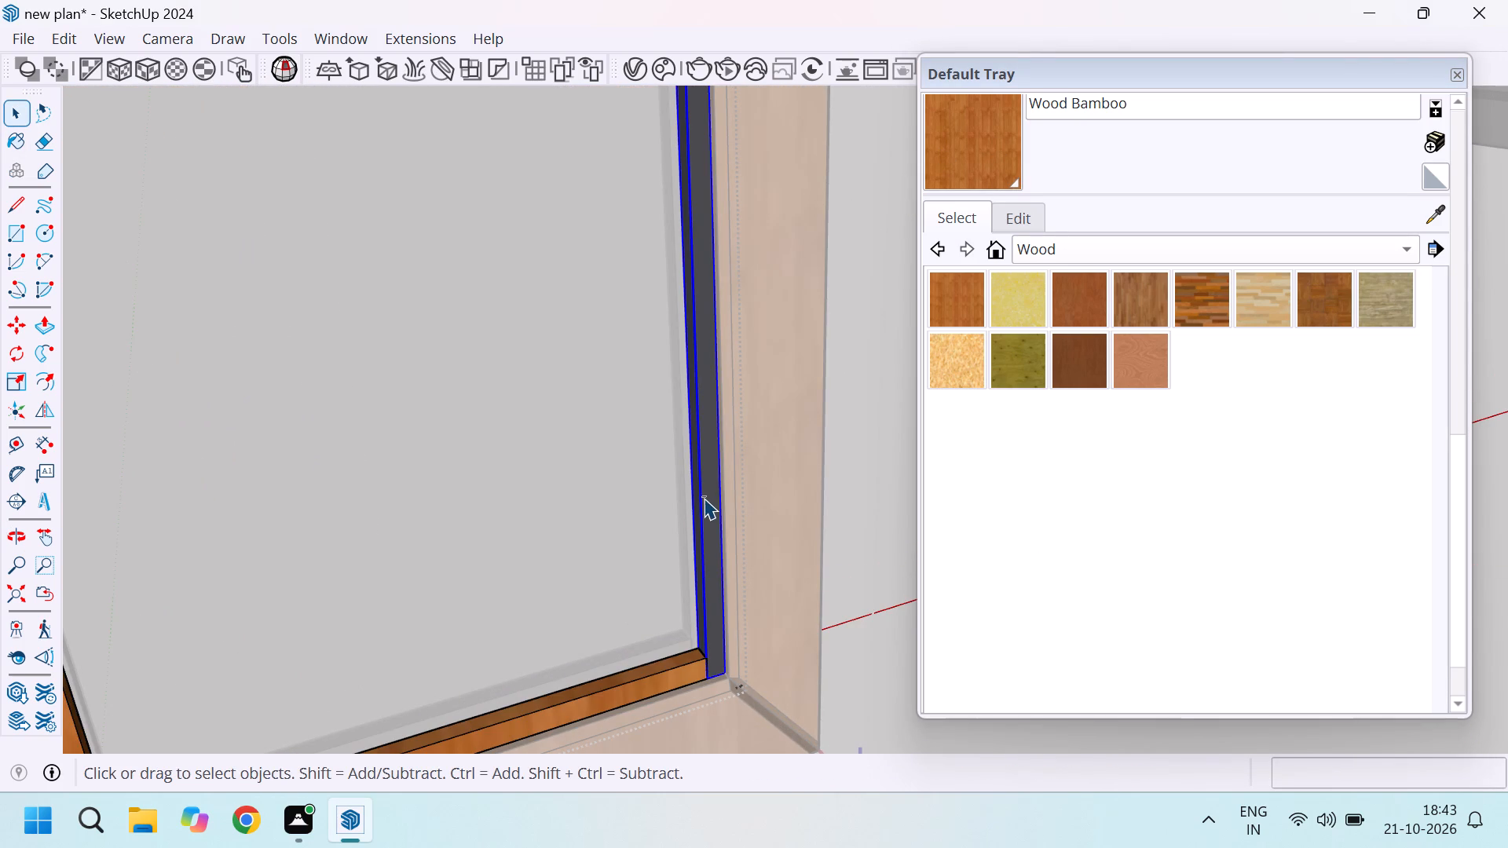
double_click(703, 495)
left_click(983, 130)
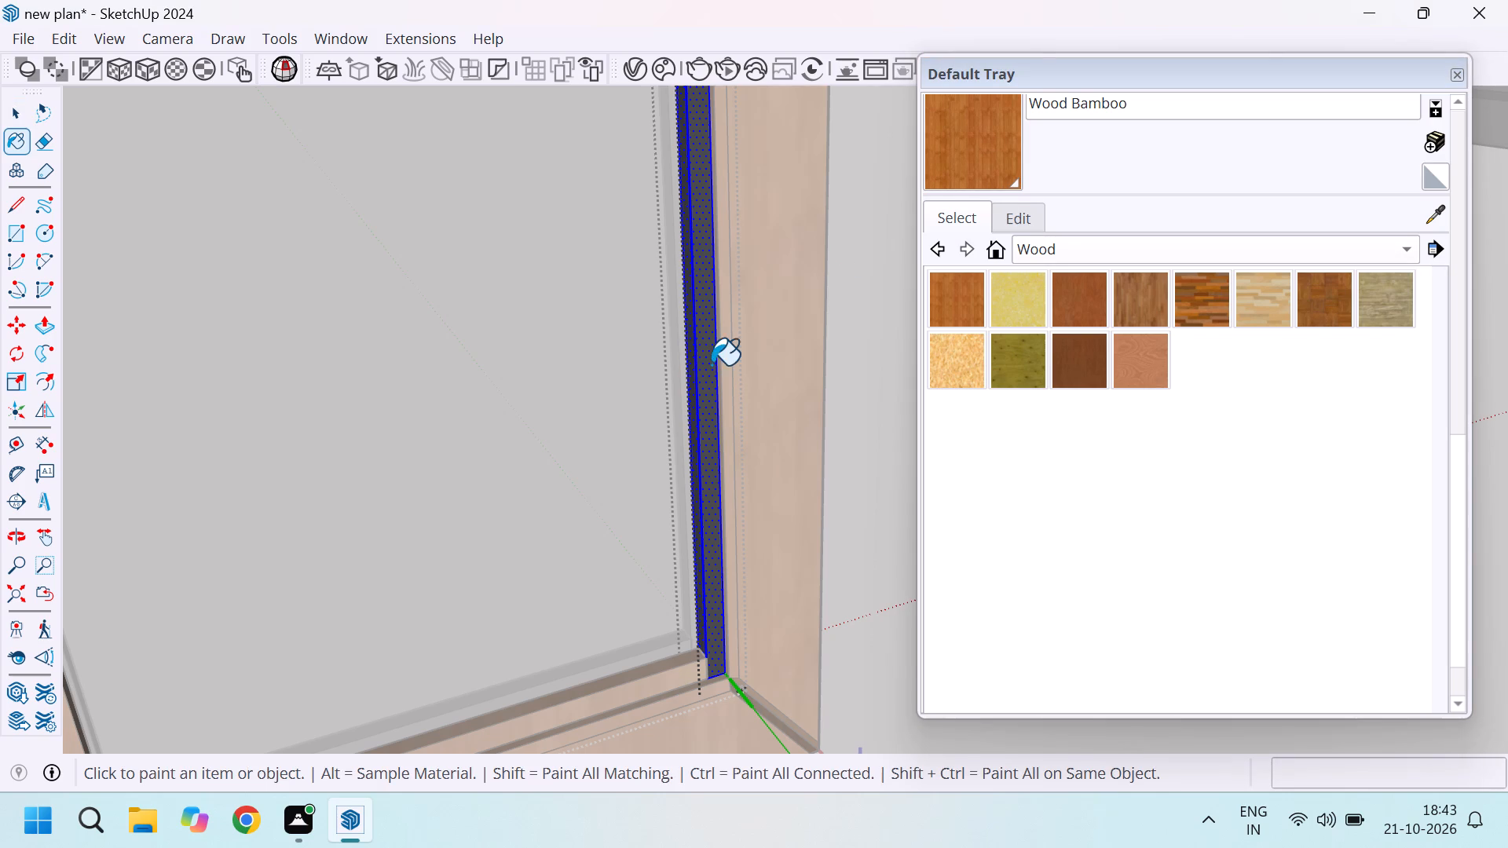
left_click(701, 358)
key("space")
Paint the top bar of the inner glazing frame with Wood Bamboo and step back out of the nested groups.
scroll(621, 511, "down", 19)
scroll(730, 497, "down", 2)
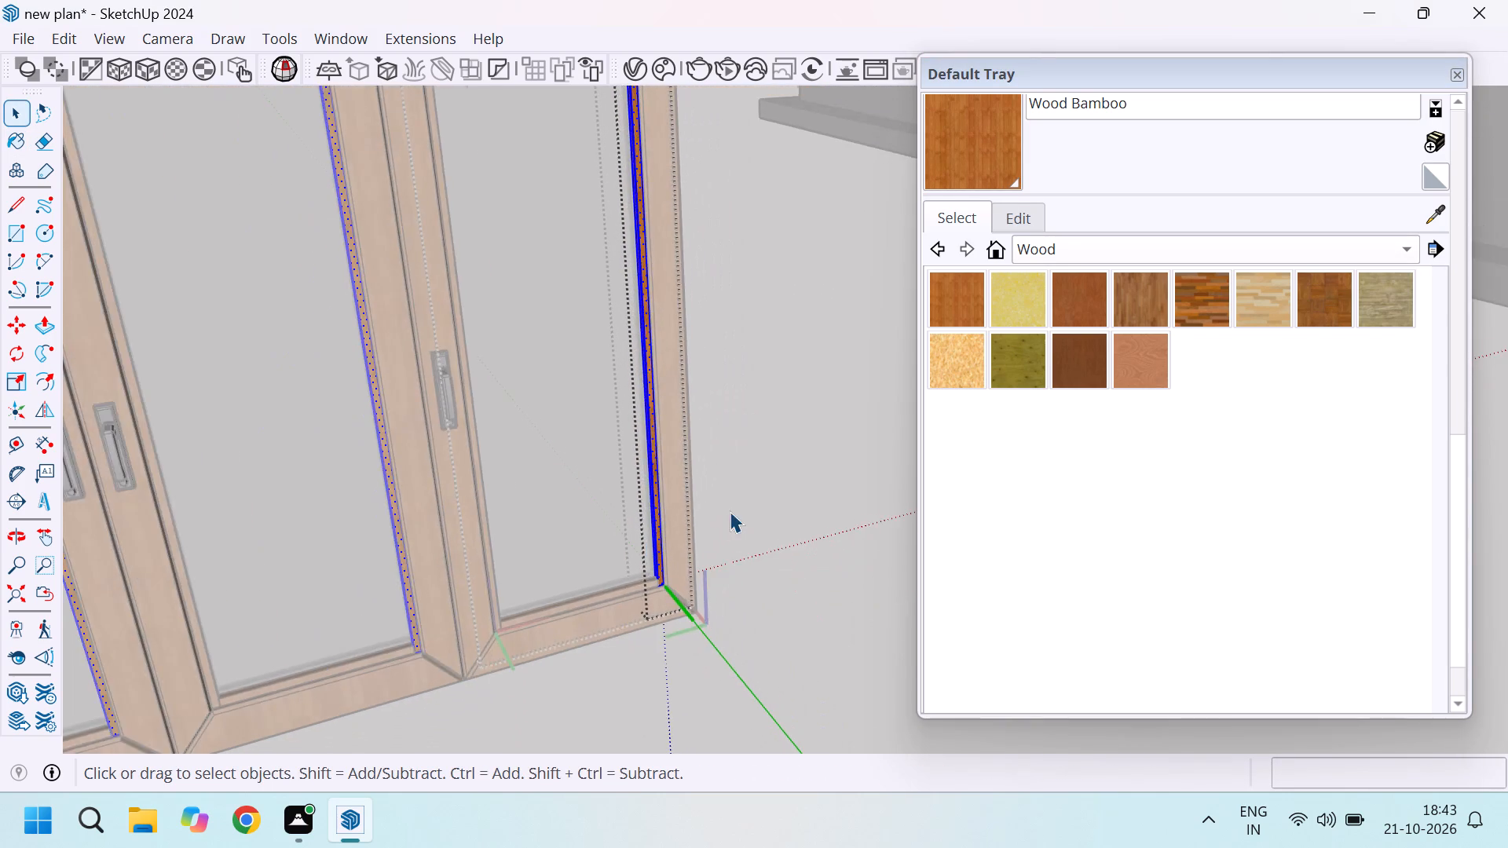
scroll(730, 511, "down", 15)
scroll(661, 183, "up", 4)
middle_click_drag(705, 294, 734, 168)
middle_click(734, 168)
scroll(640, 237, "up", 2)
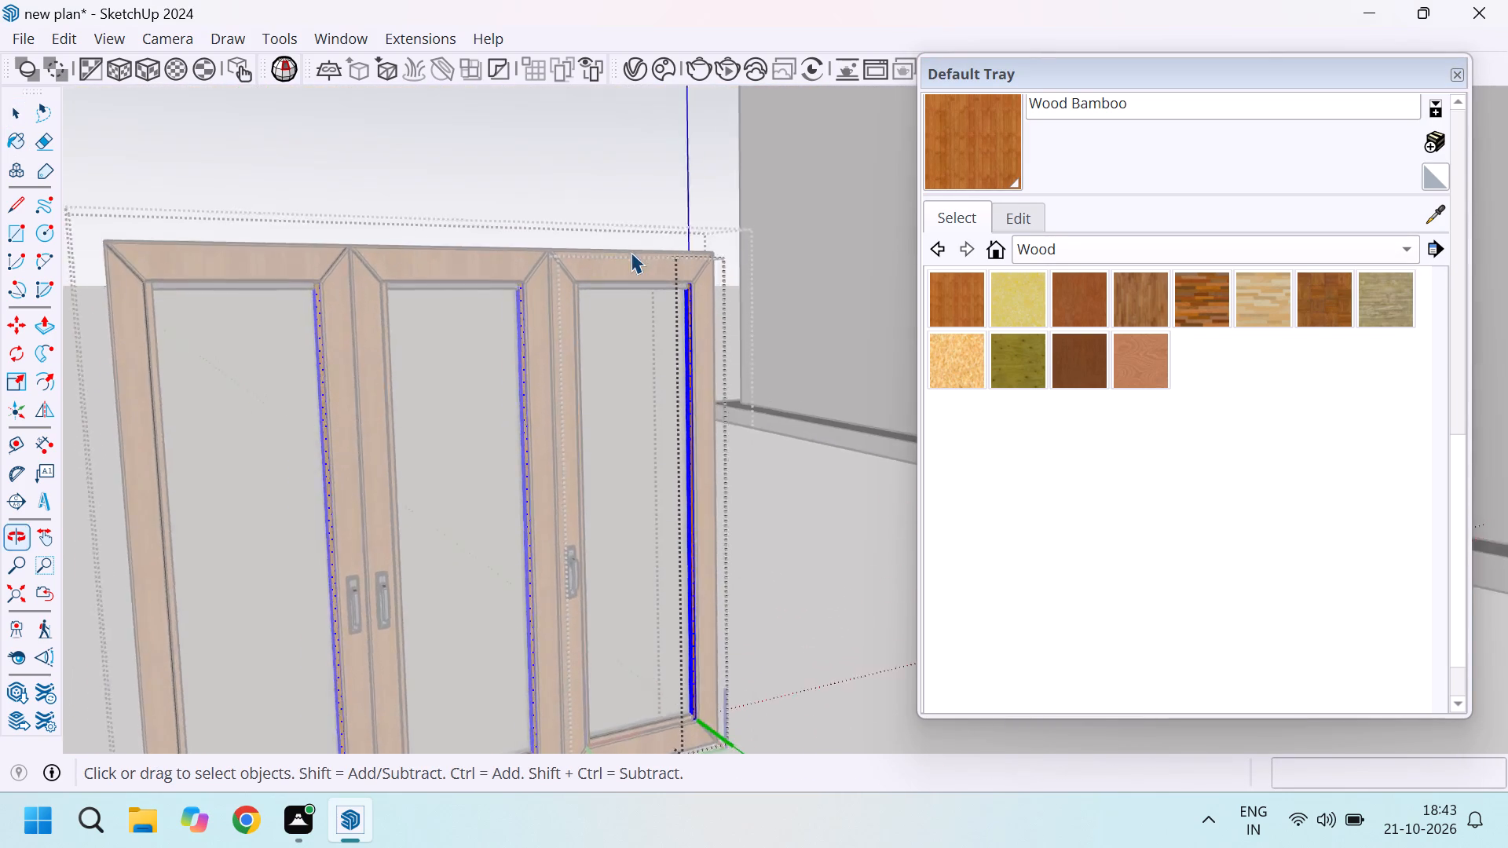
scroll(631, 252, "up", 14)
triple_click(656, 343)
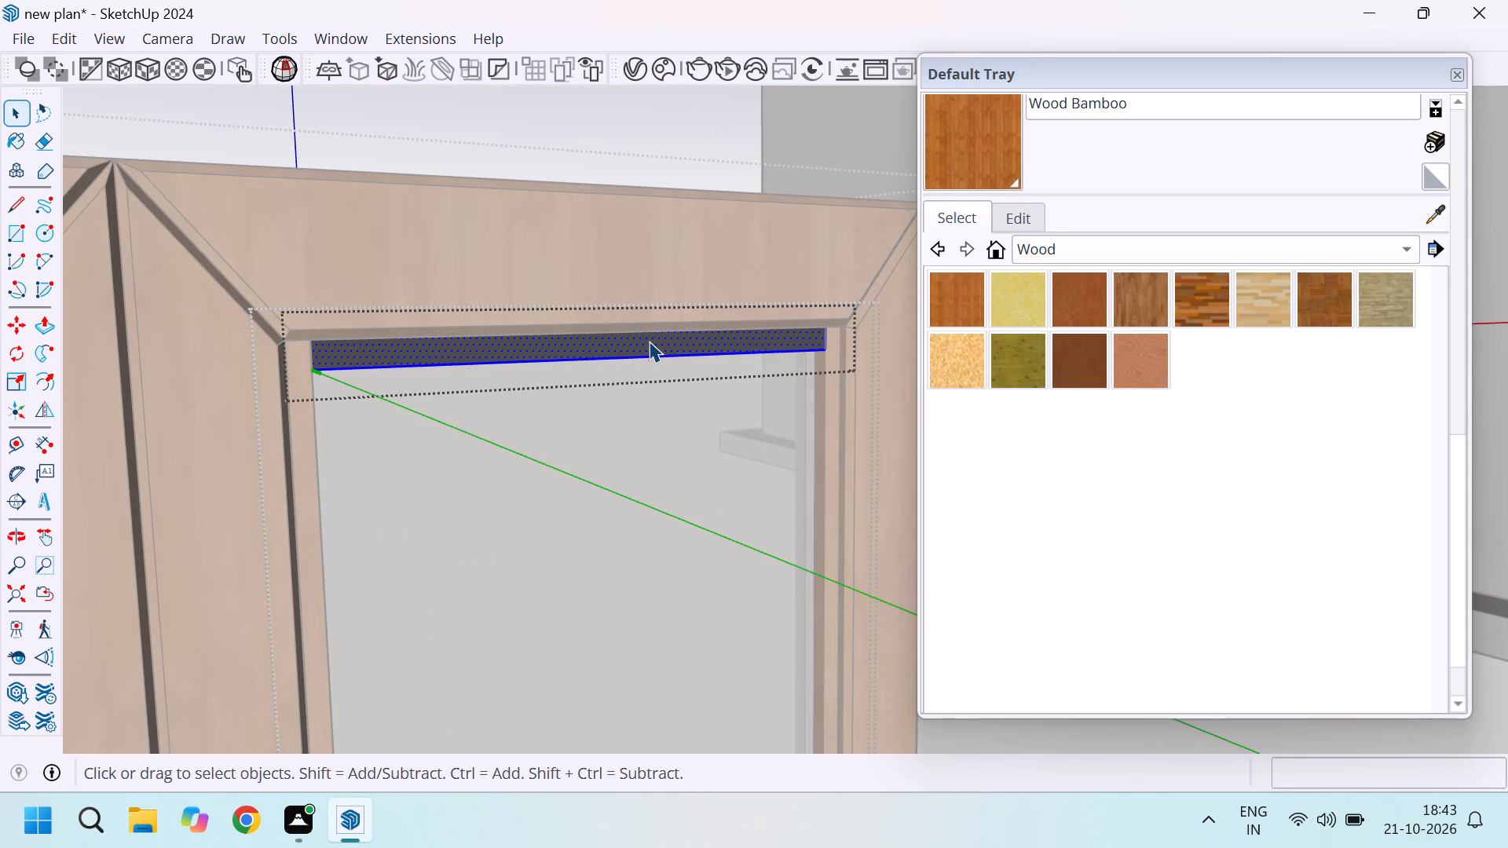
left_click(965, 148)
left_click(692, 357)
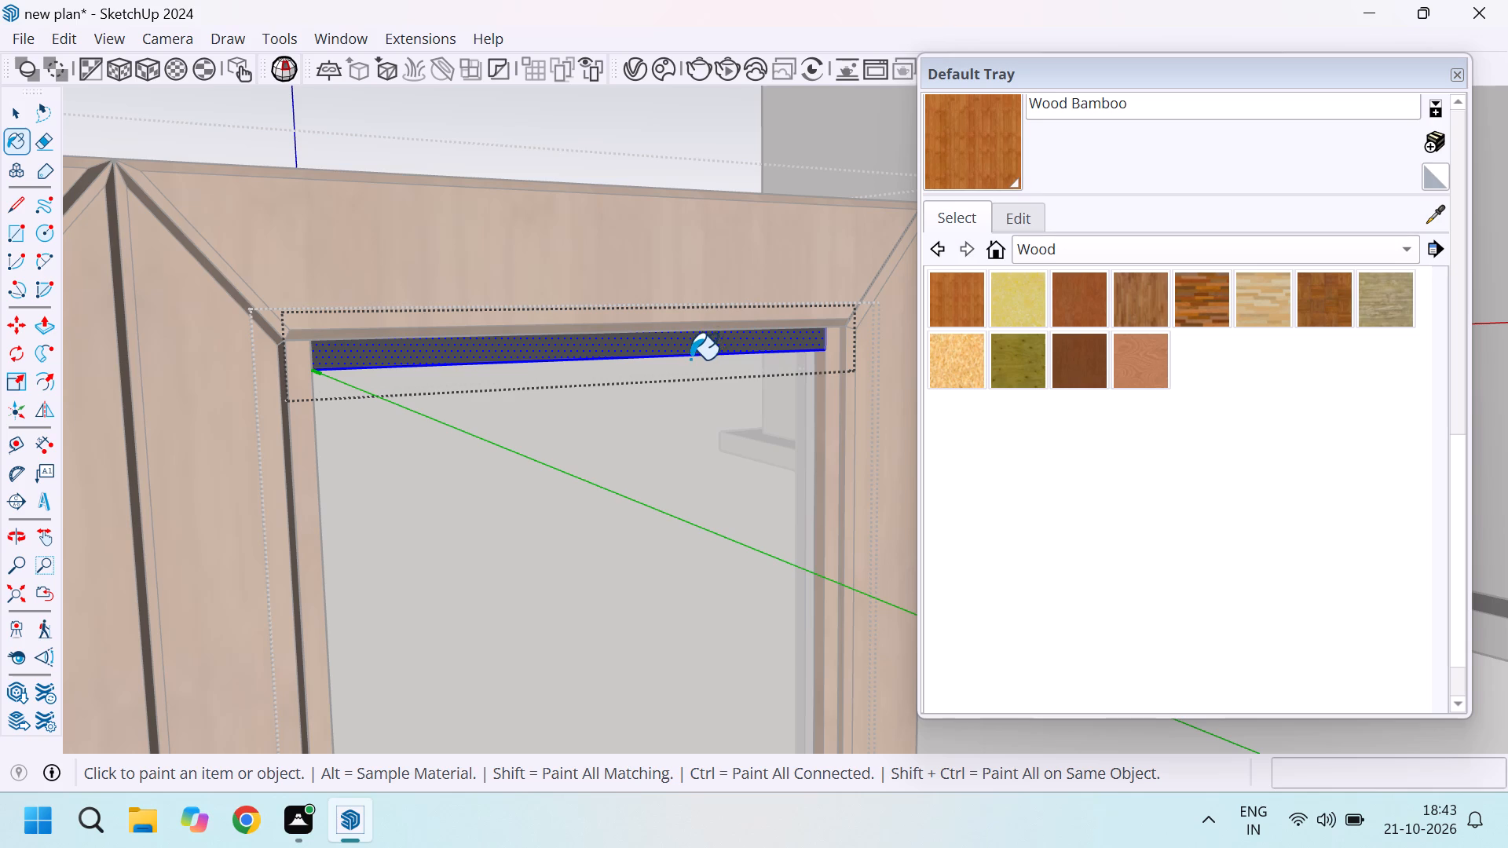
left_click(693, 347)
key("space")
scroll(724, 457, "down", 19)
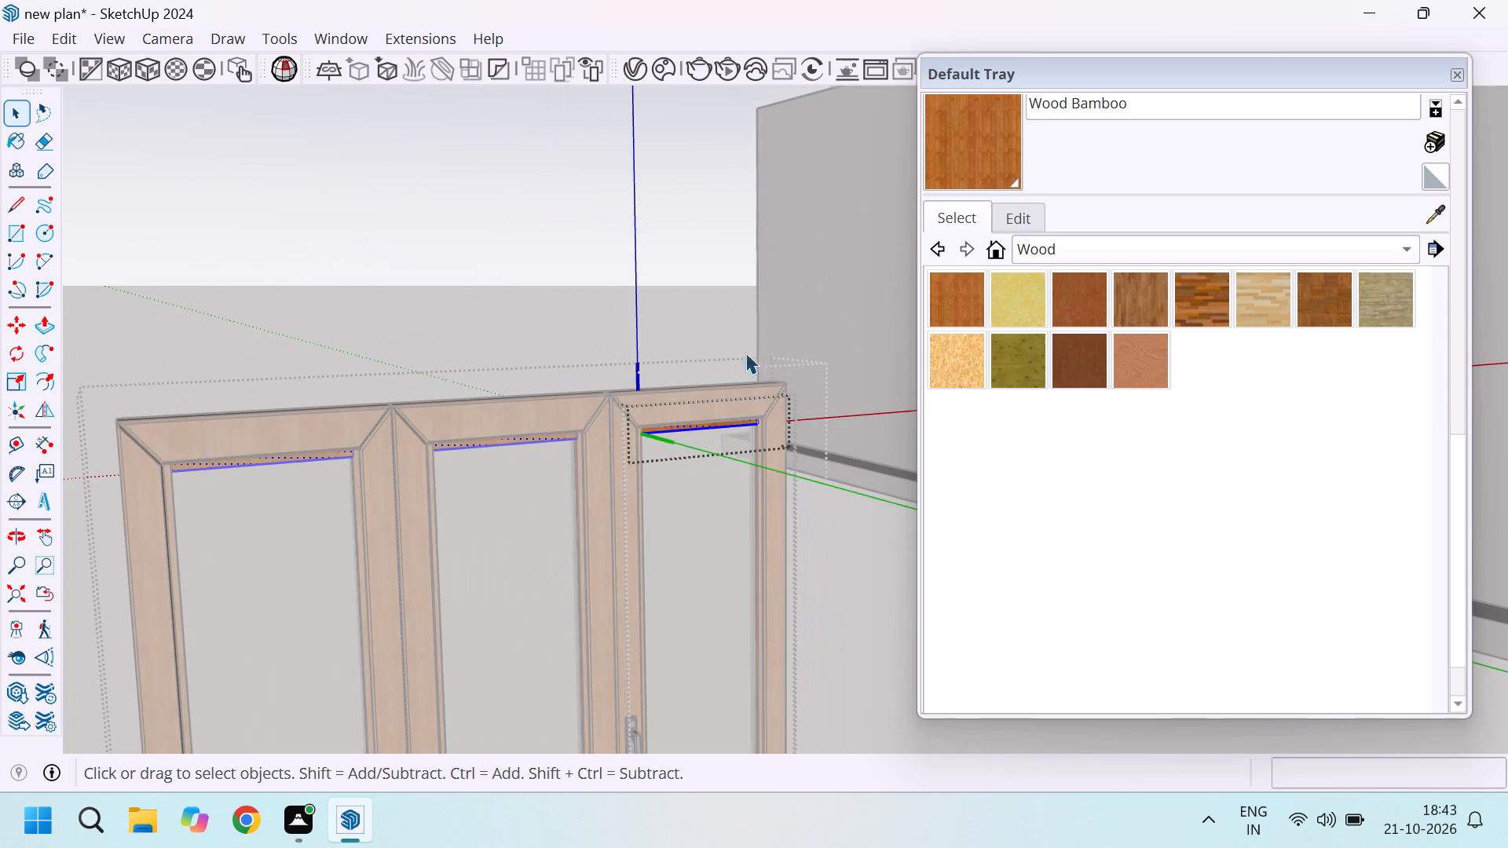
left_click(748, 277)
left_click(725, 287)
left_click(706, 321)
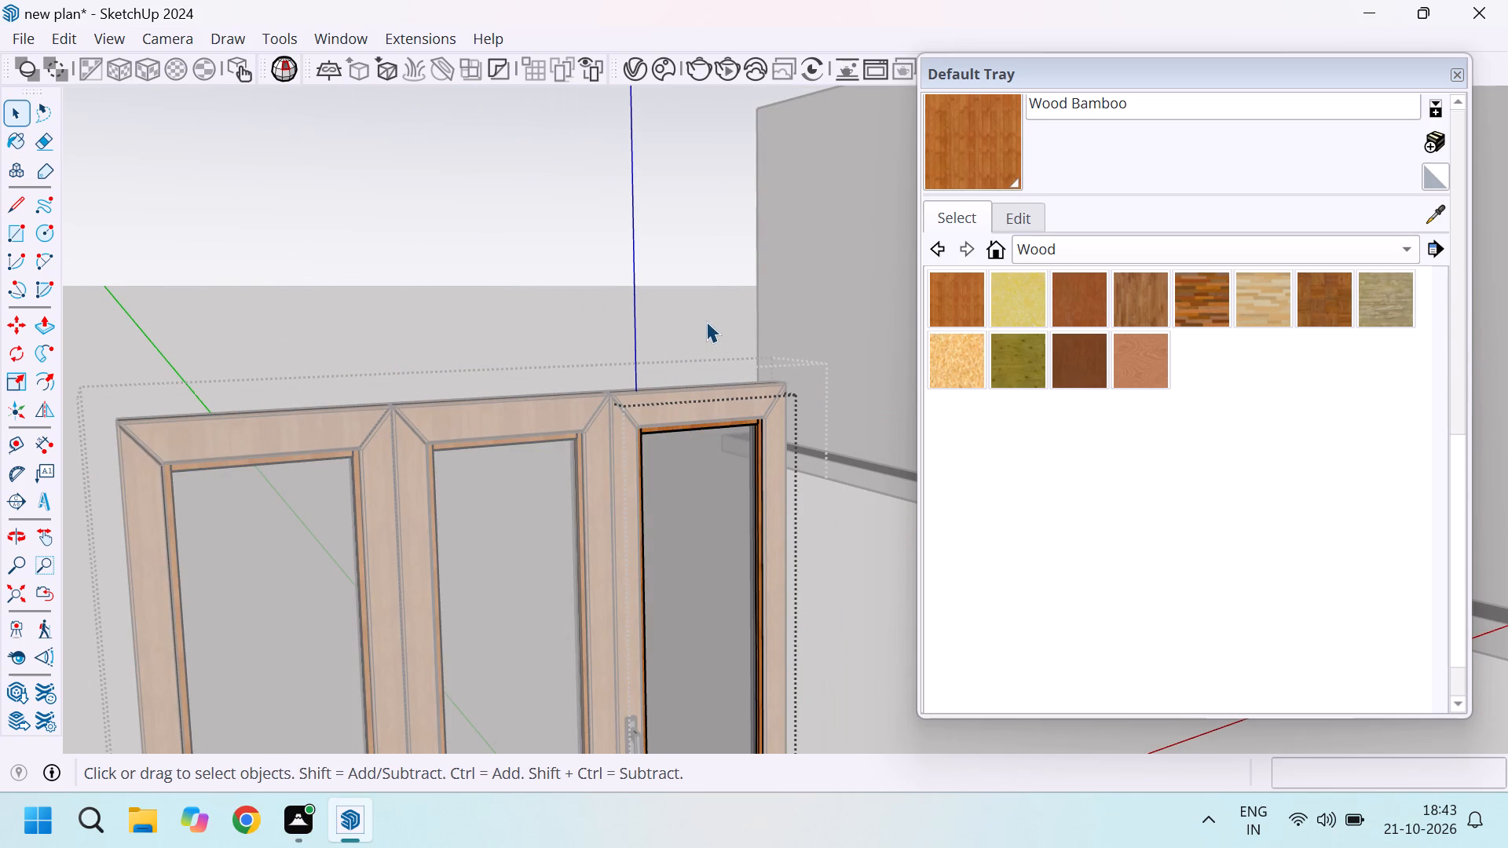
Examine the painted three-panel window as a whole and its location relative to the house walls.
middle_click_drag(780, 411, 509, 528)
scroll(190, 453, "down", 8)
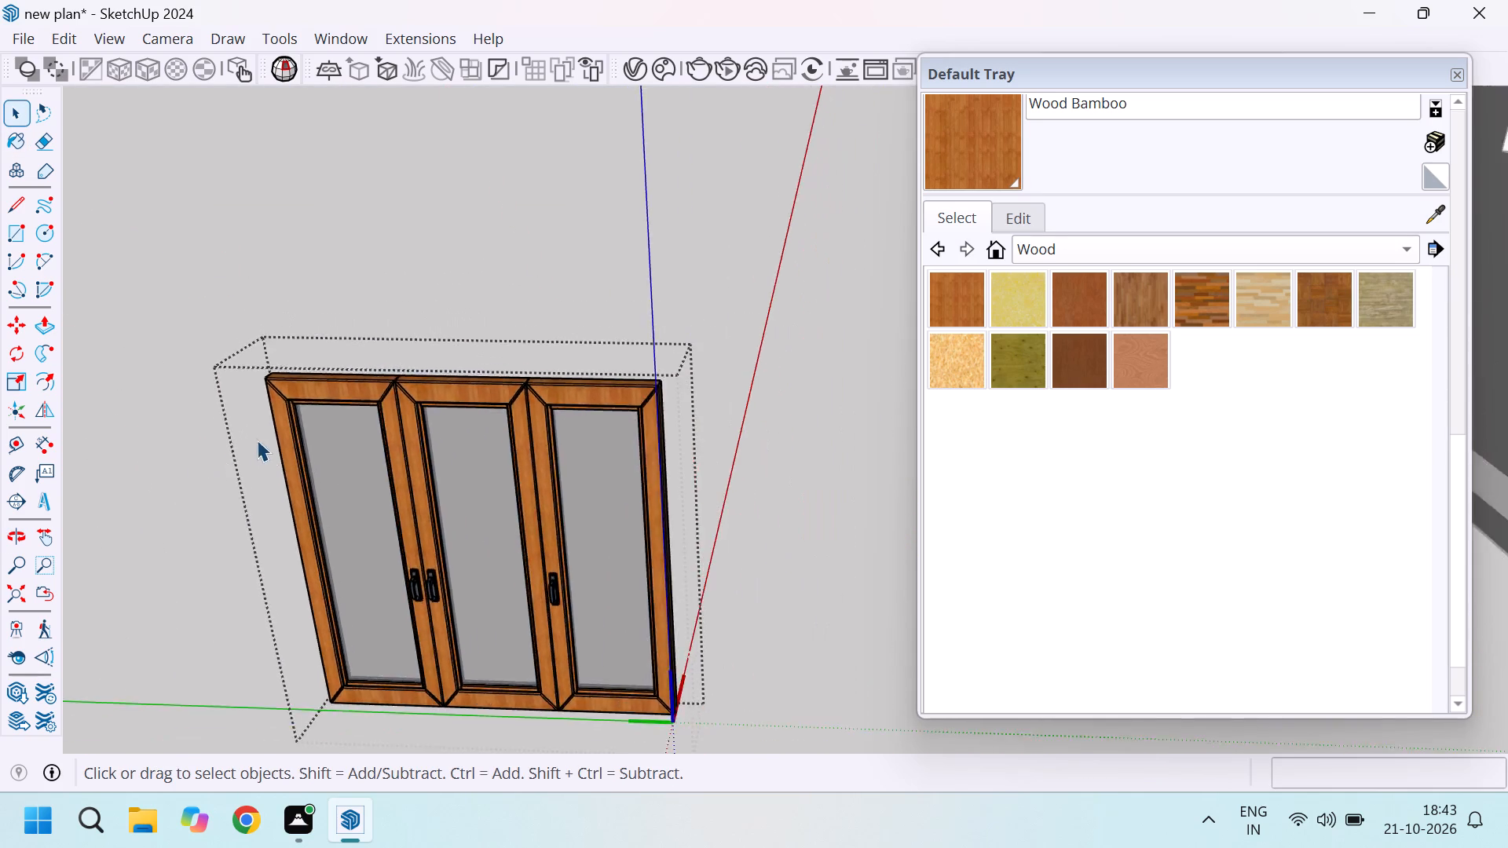
scroll(257, 440, "down", 4)
middle_click_drag(525, 571, 141, 601)
scroll(520, 579, "up", 1)
scroll(470, 498, "down", 14)
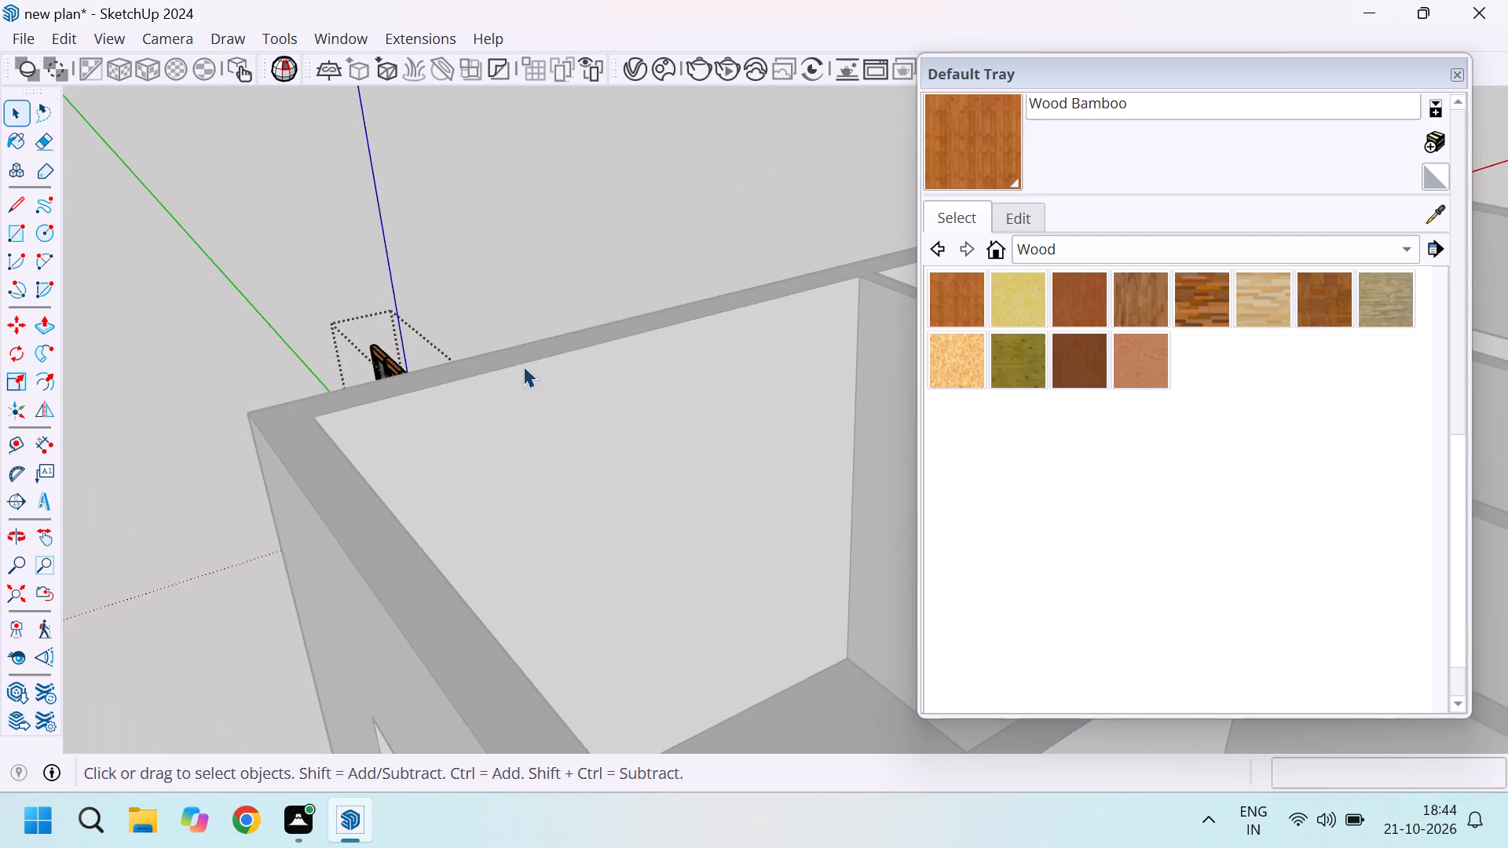
middle_click_drag(542, 346, 41, 495)
scroll(289, 349, "down", 7)
scroll(619, 260, "up", 12)
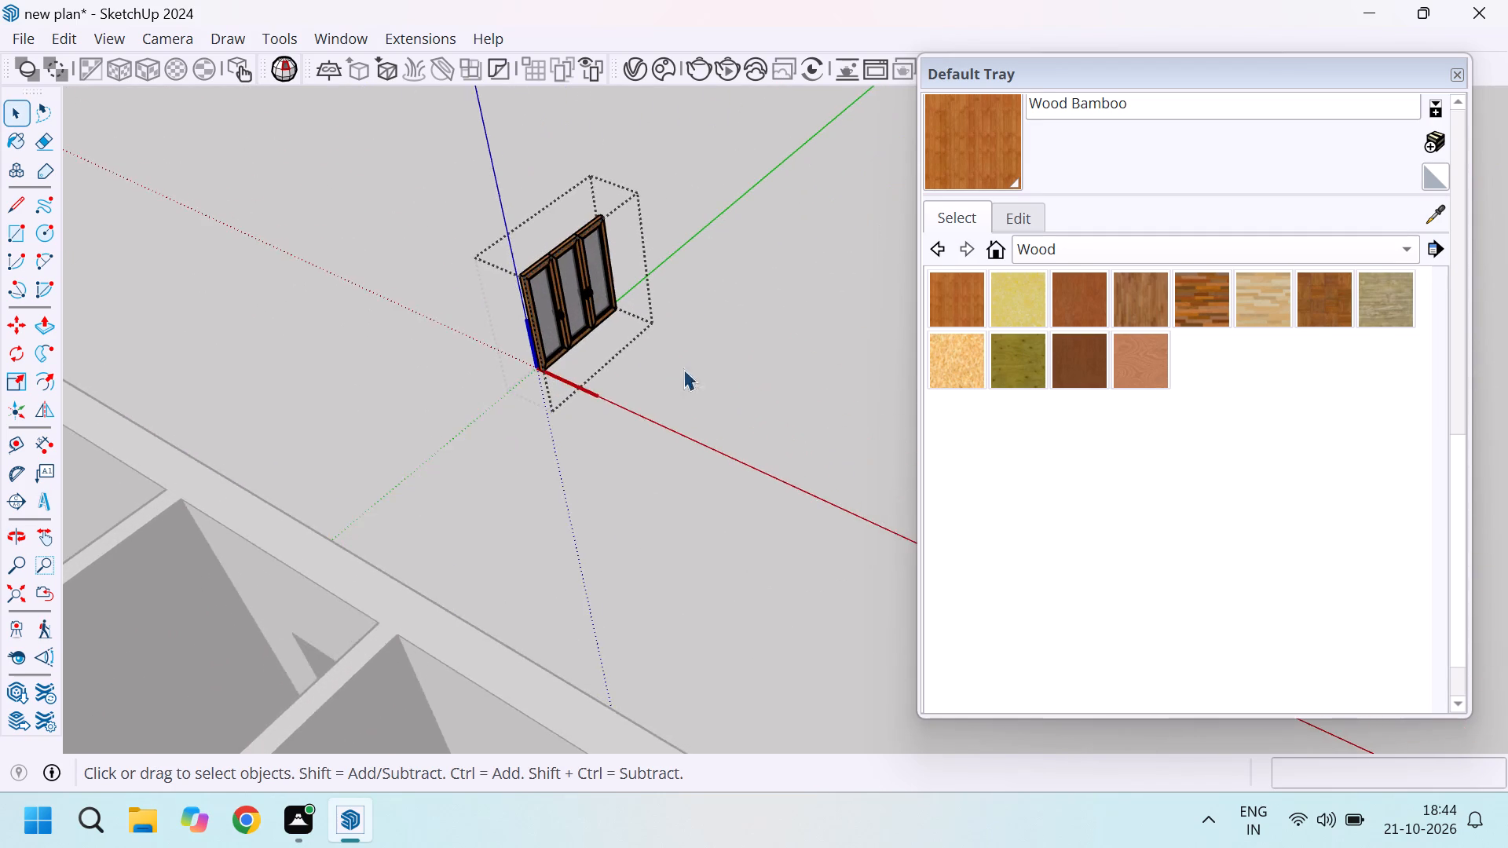
Paint the top bar of the middle panel's inner glazing frame with Wood Bamboo.
scroll(664, 410, "up", 1)
middle_click_drag(662, 411, 456, 236)
scroll(599, 224, "up", 20)
scroll(599, 224, "up", 10)
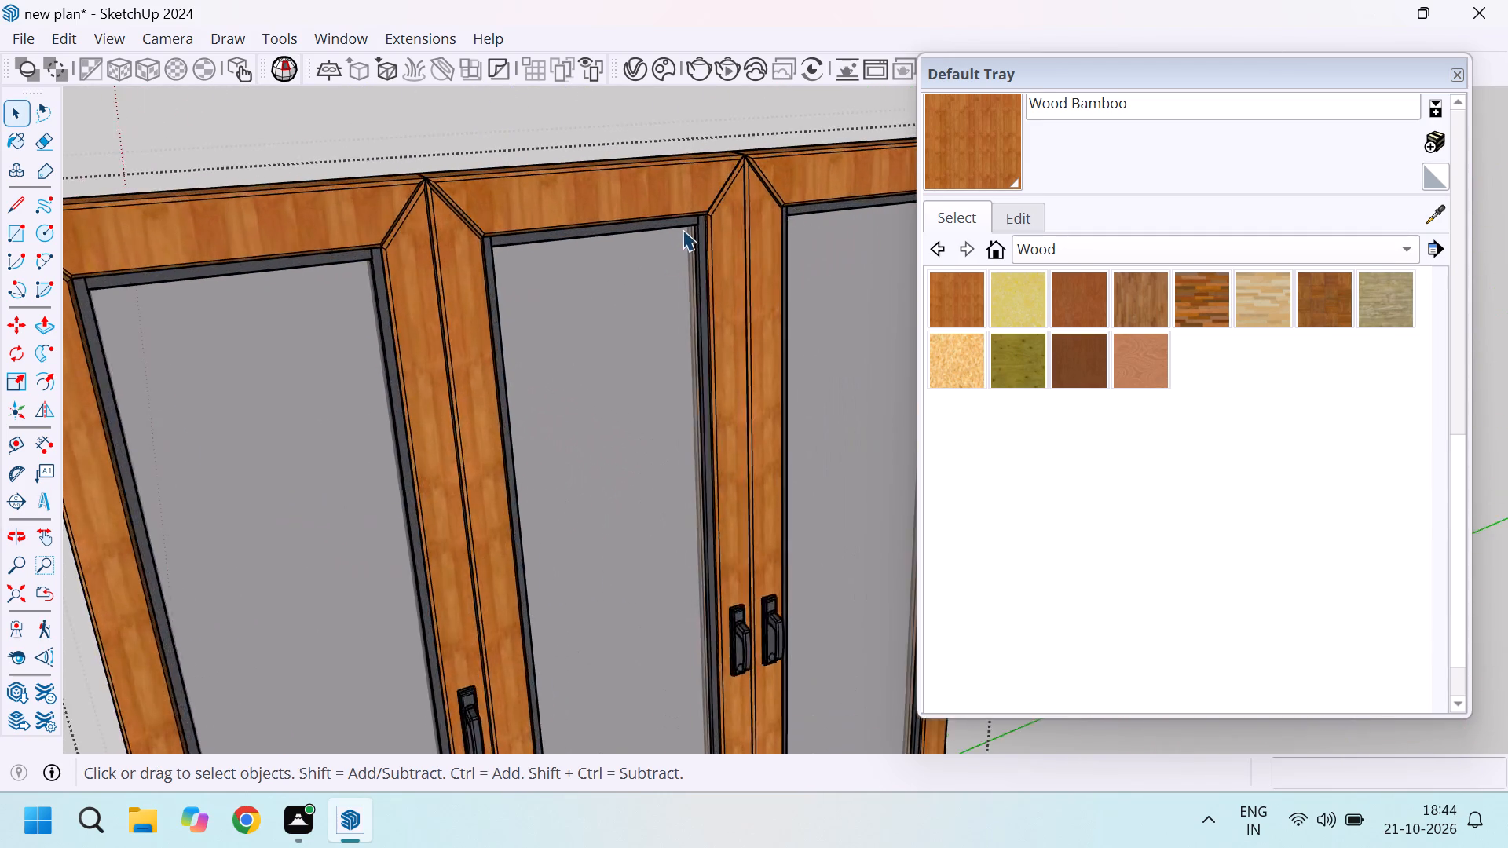
scroll(683, 229, "up", 16)
triple_click(696, 214)
left_click(691, 215)
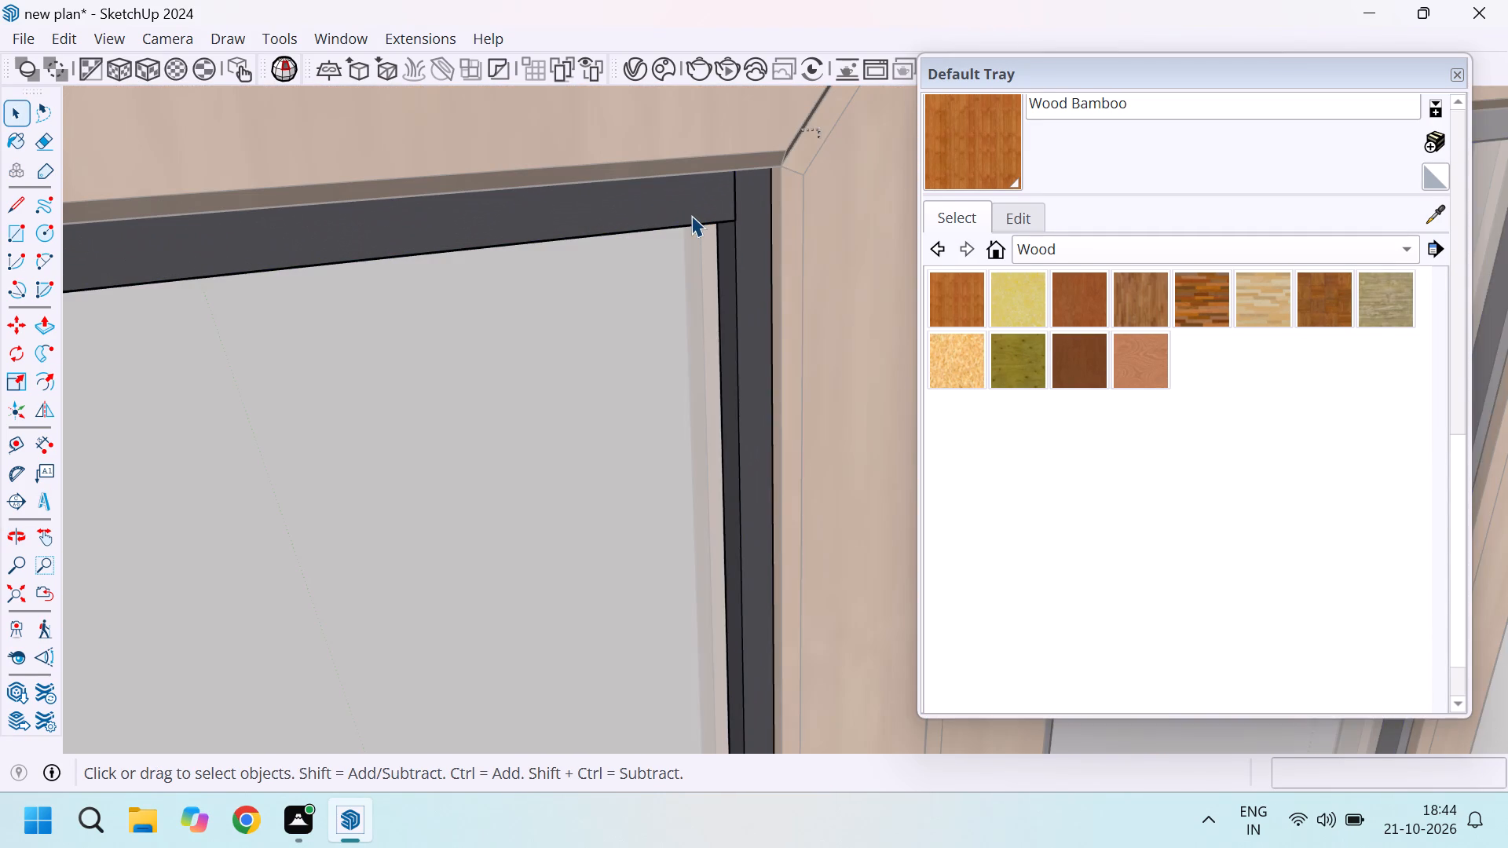
triple_click(690, 215)
left_click(688, 215)
left_click(951, 134)
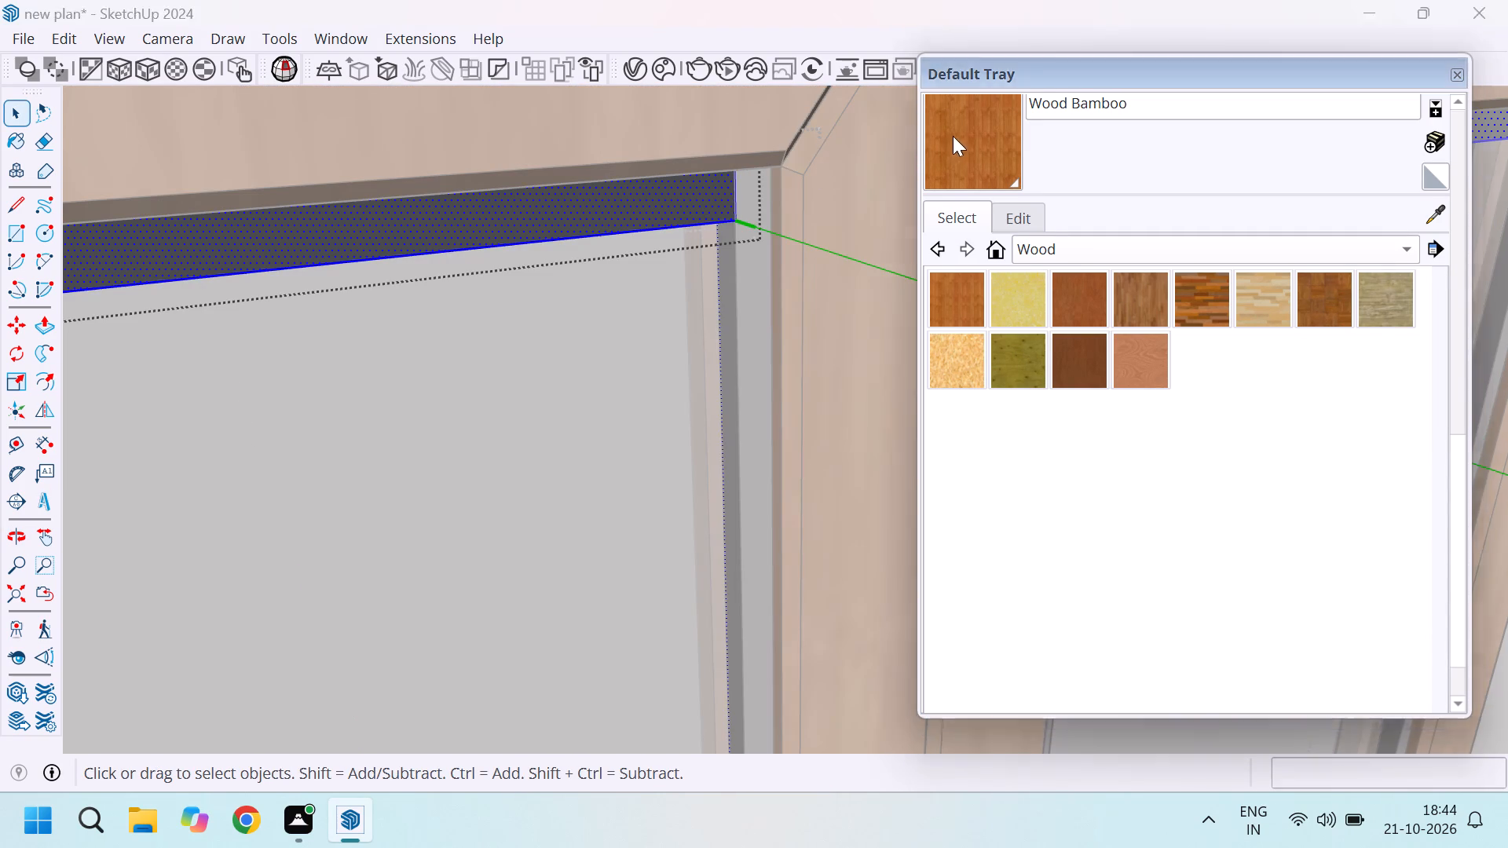
left_click(635, 225)
Paint the handle-side vertical bar of the middle panel's inner glazing frame with Wood Bamboo.
triple_click(745, 295)
left_click(742, 299)
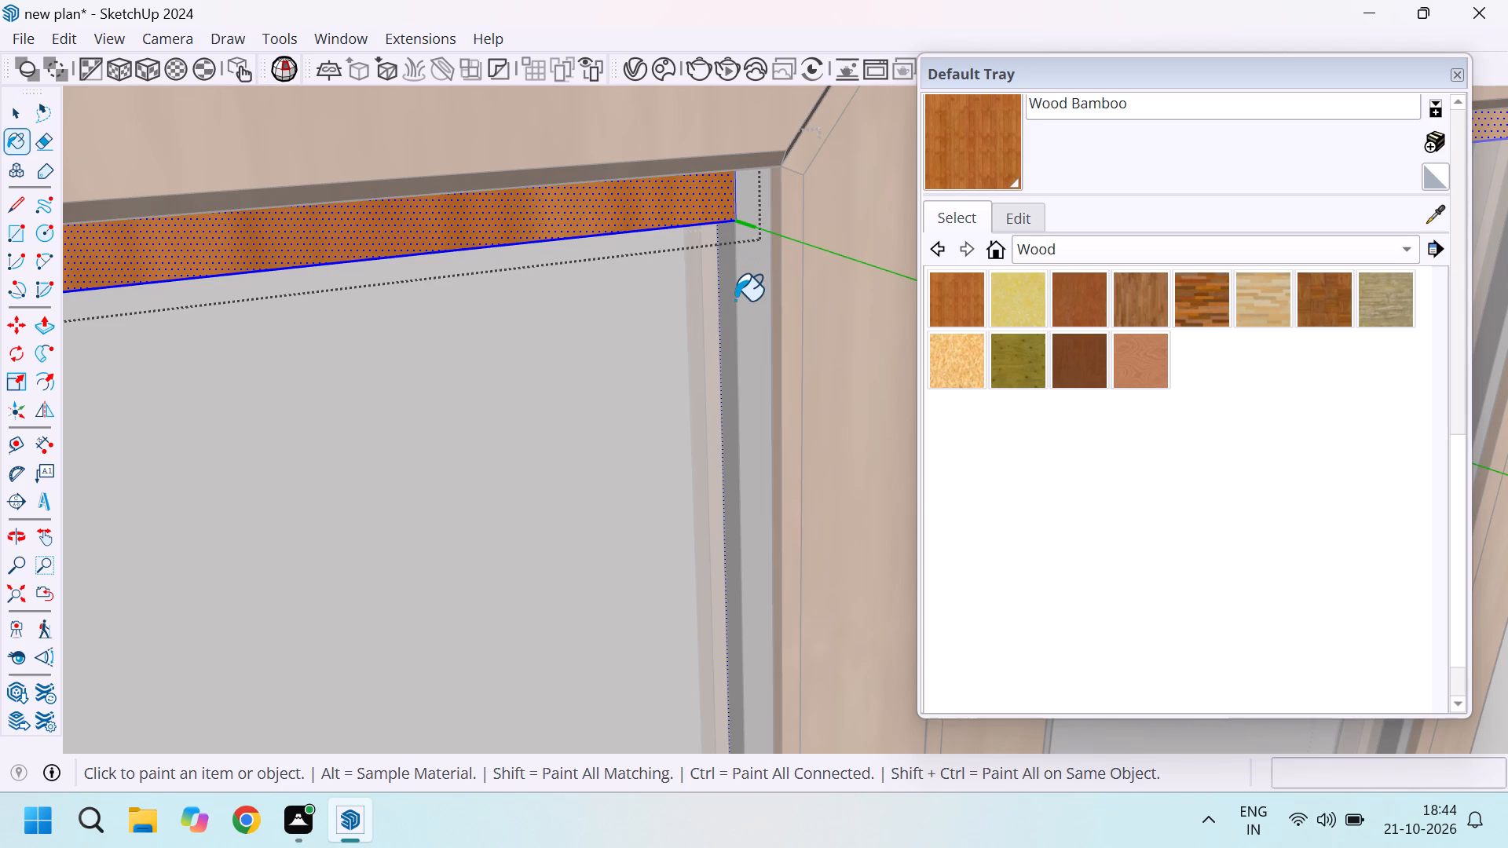
key("space")
triple_click(741, 298)
left_click(744, 294)
triple_click(746, 293)
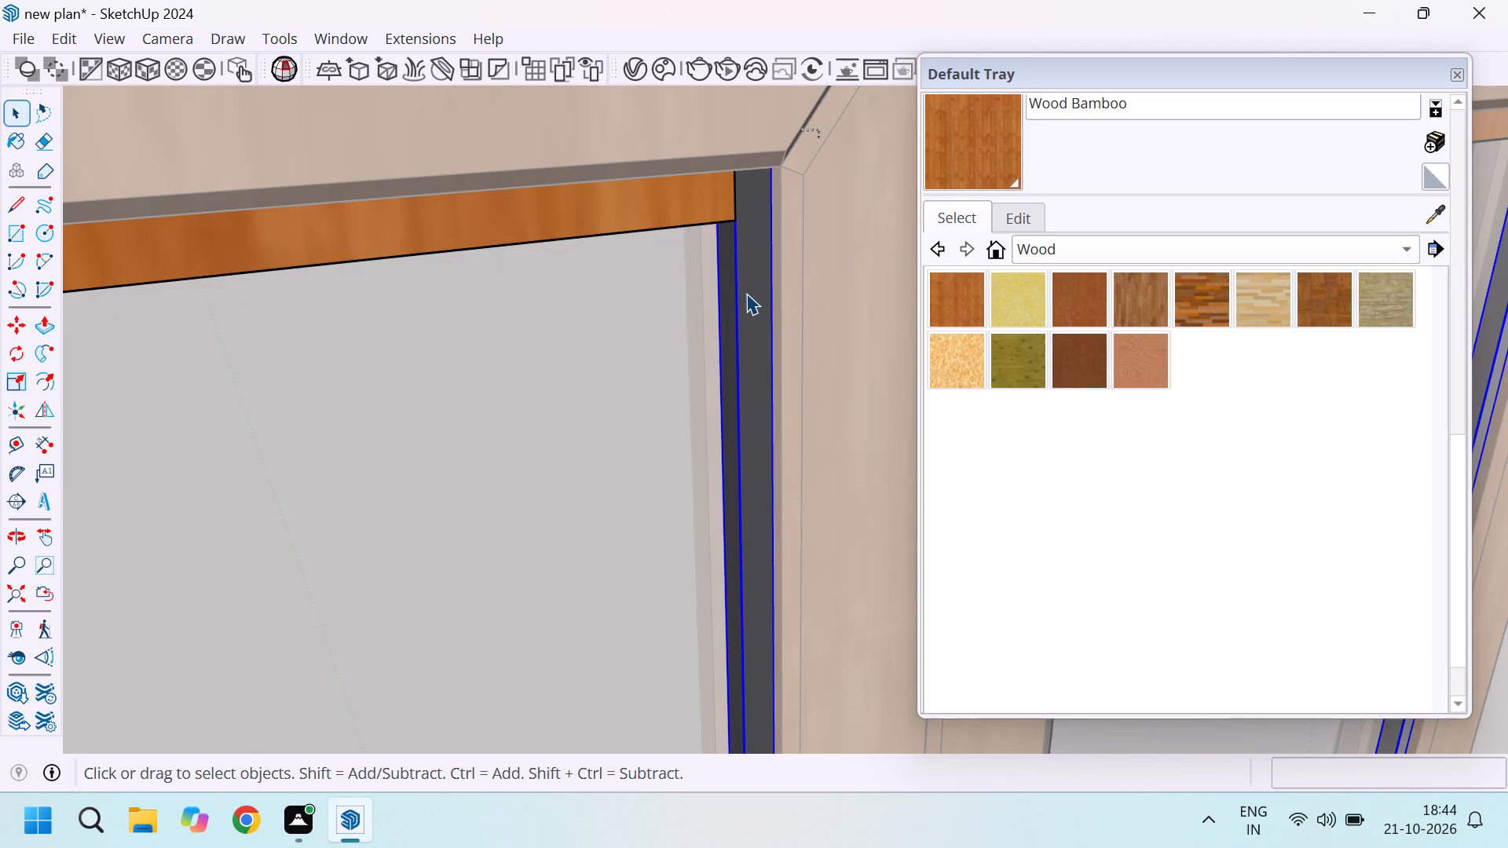
left_click(985, 129)
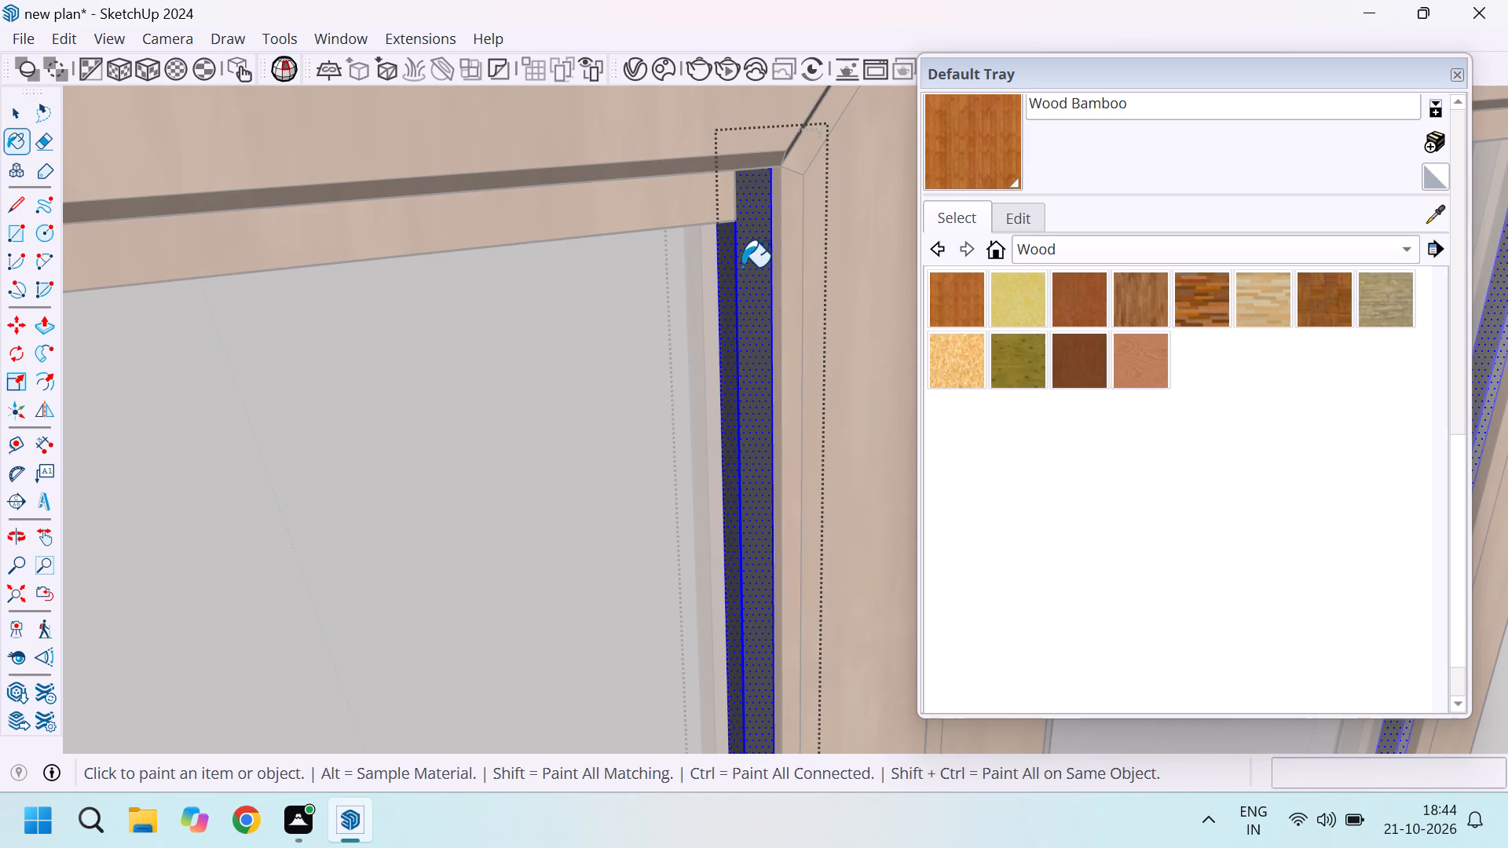
left_click_drag(742, 267, 752, 267)
scroll(771, 287, "down", 15)
key("space")
Paint the middle panel's vertical glazing-frame bar on the side away from the handle with Wood Bamboo.
scroll(640, 297, "down", 13)
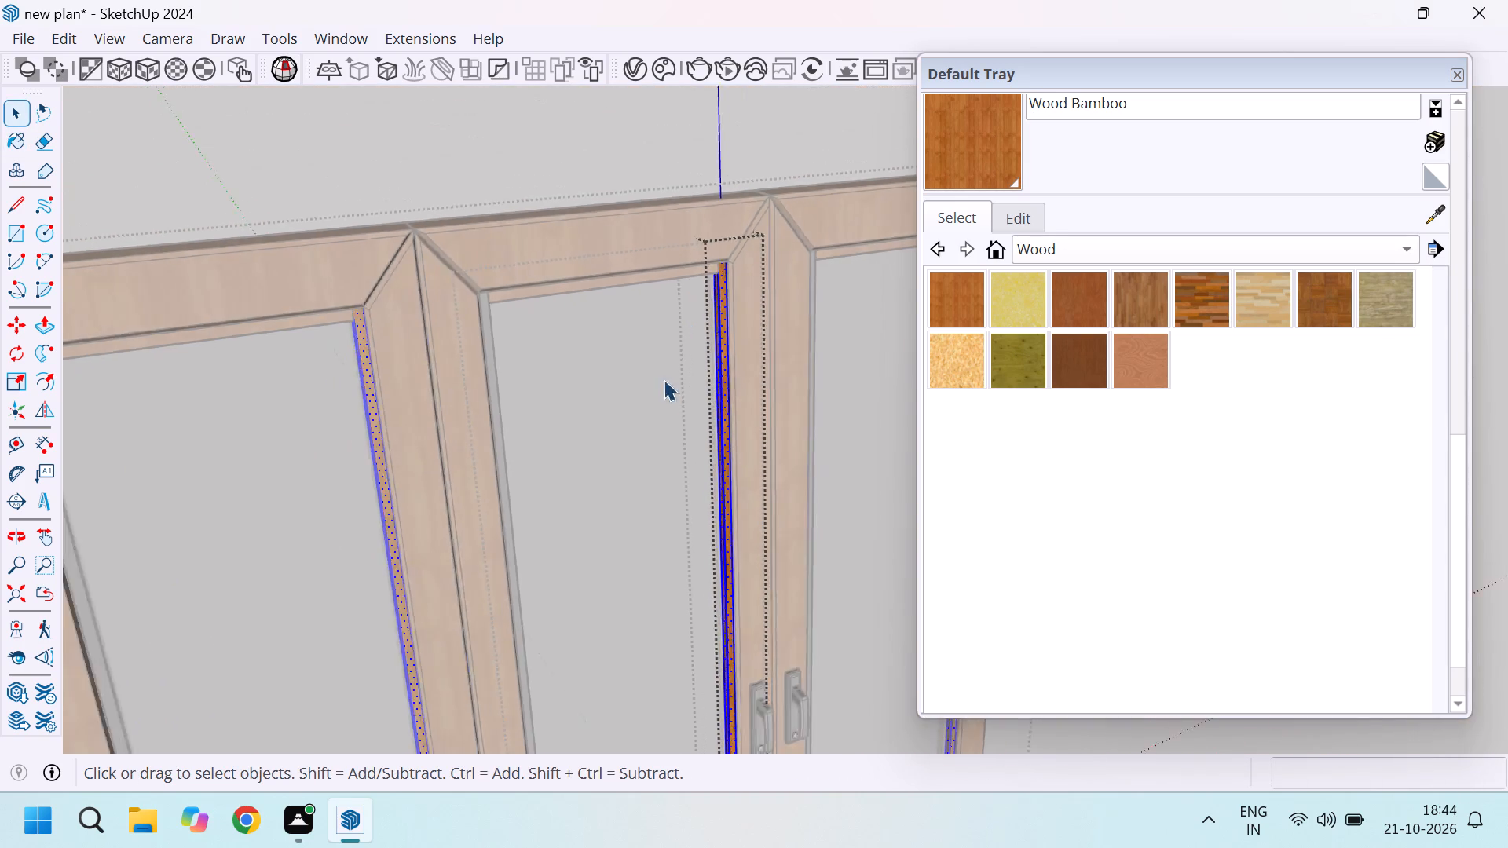
middle_click_drag(674, 402, 470, 440)
scroll(520, 378, "up", 11)
triple_click(573, 288)
left_click(573, 291)
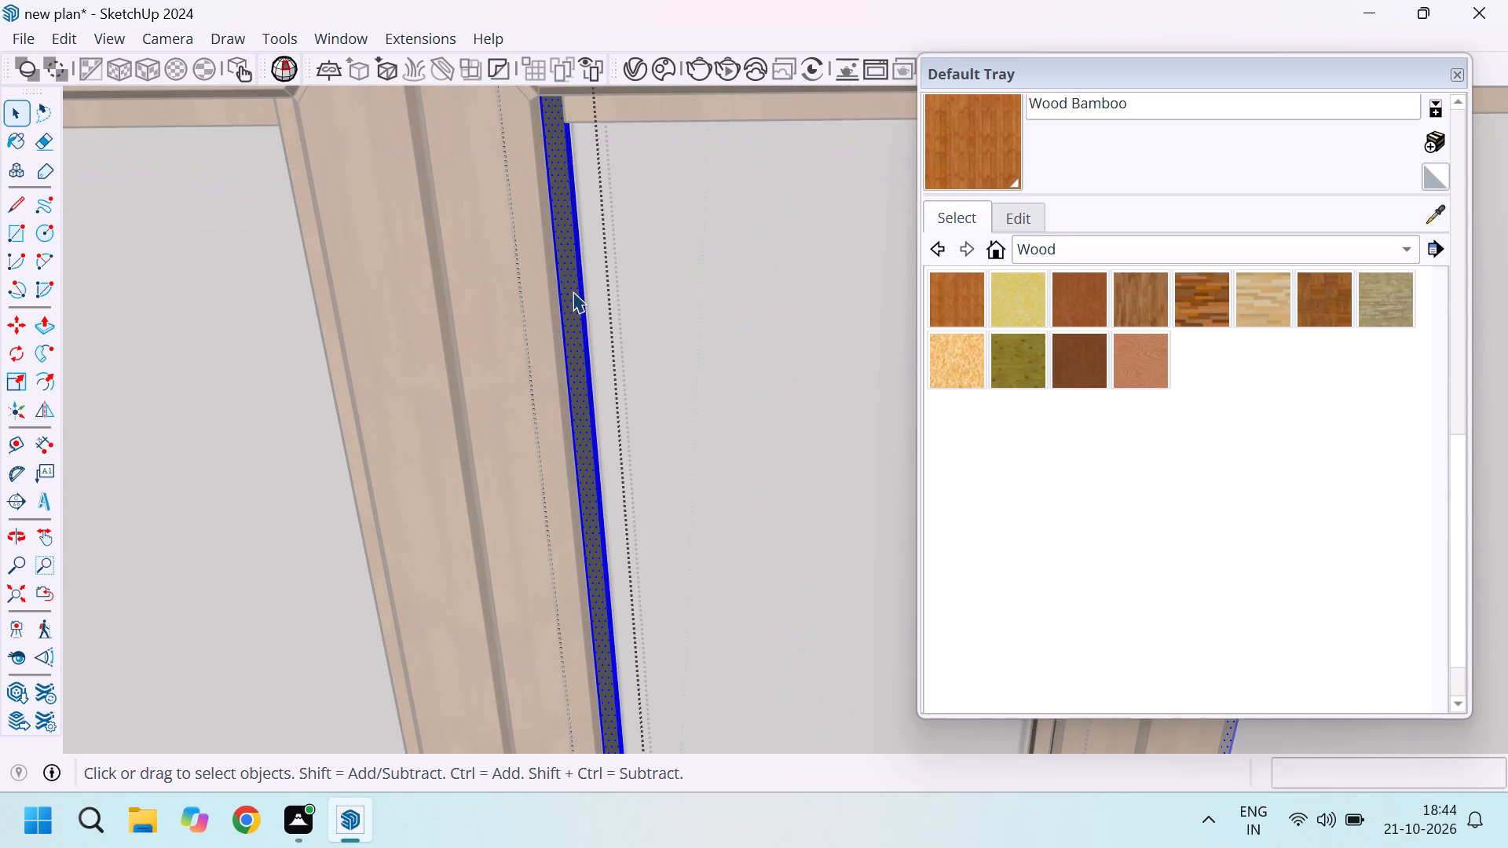
left_click(959, 111)
left_click(563, 238)
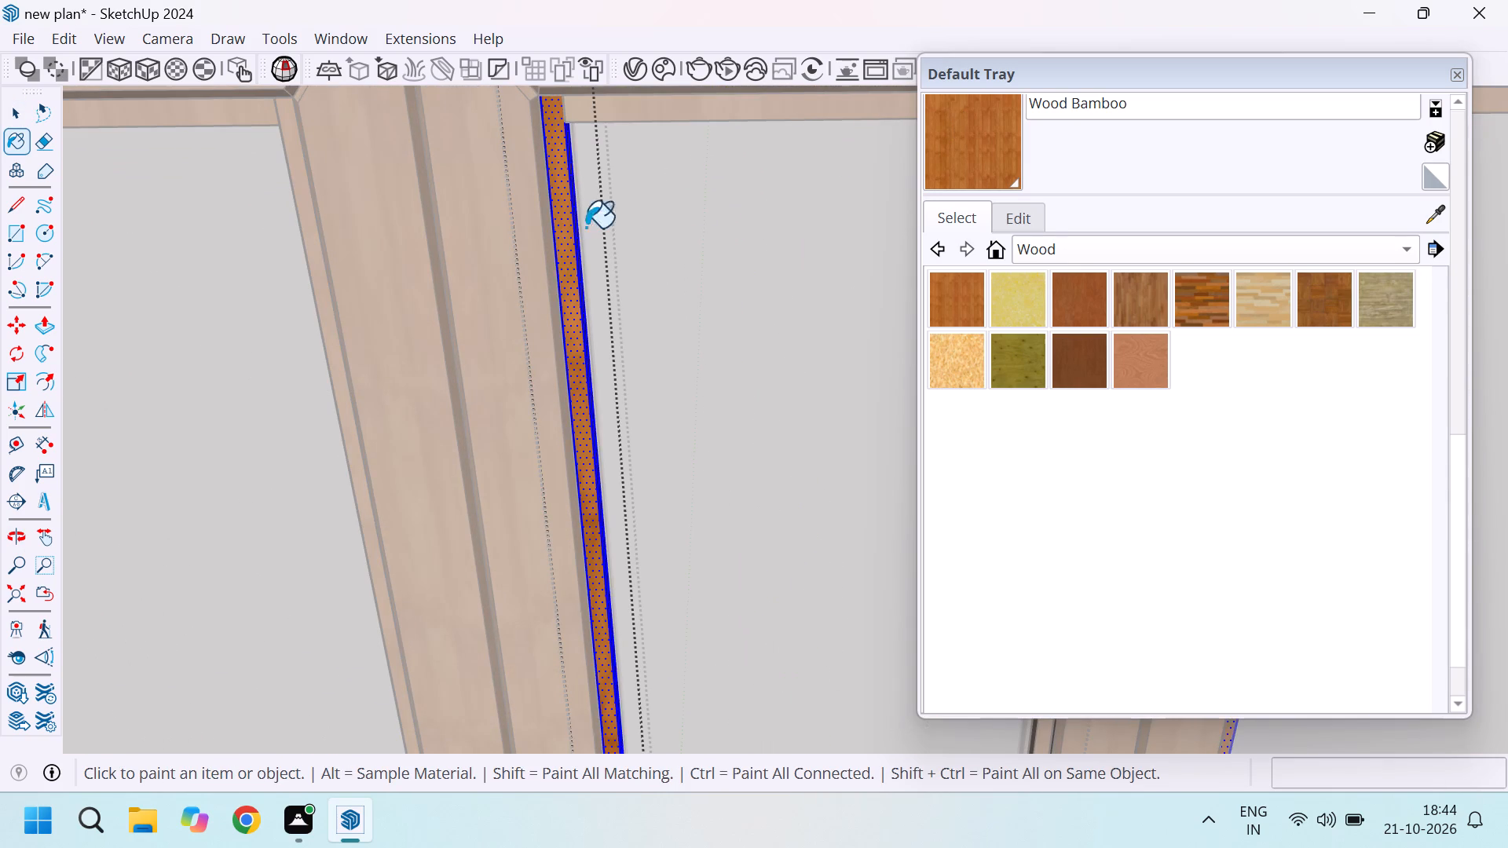
scroll(719, 190, "down", 20)
scroll(719, 190, "down", 2)
scroll(713, 427, "down", 6)
scroll(748, 566, "up", 11)
key("space")
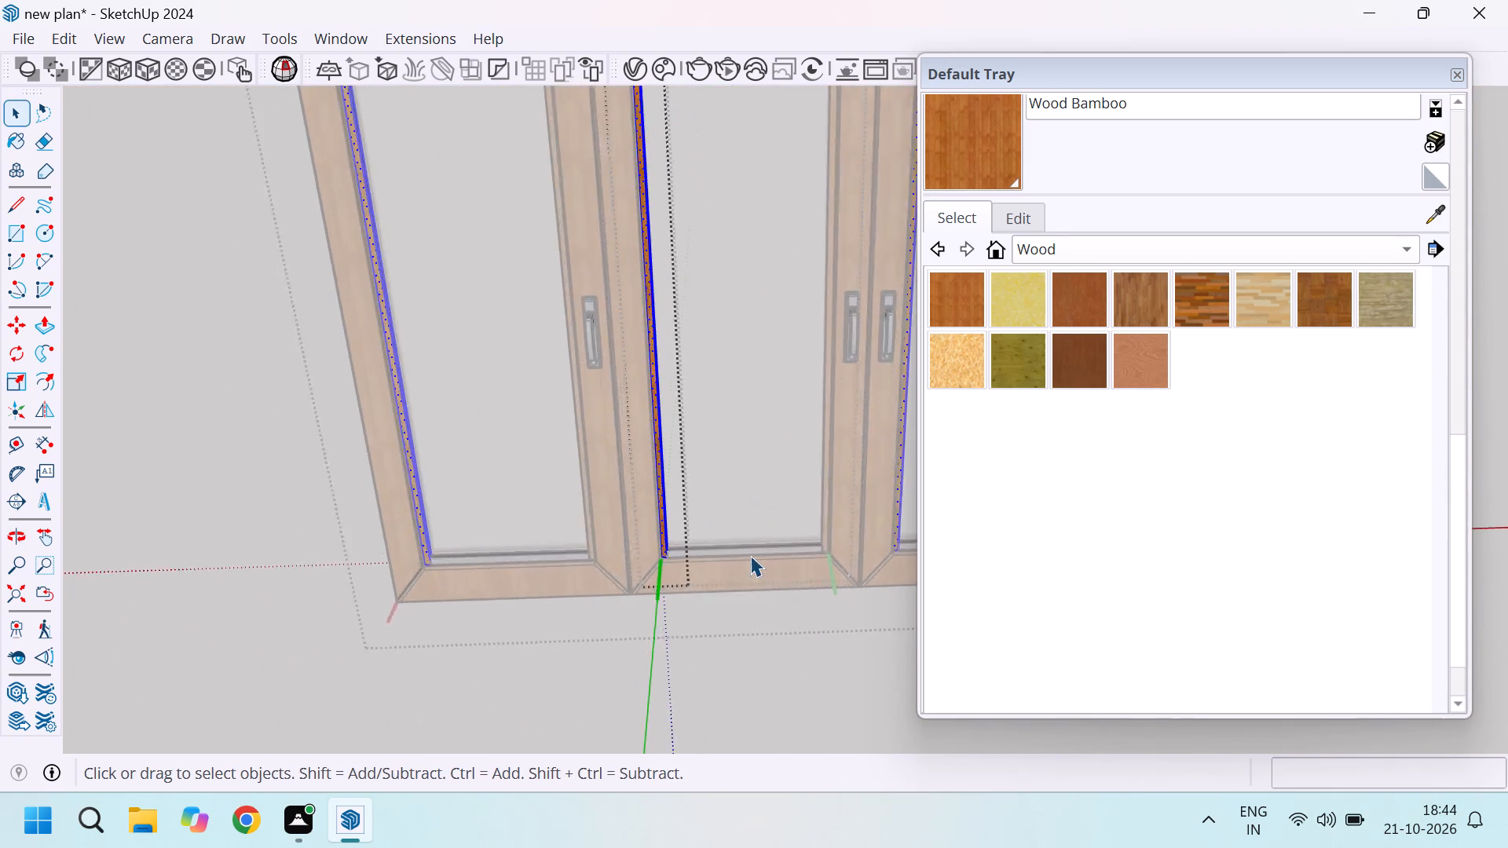
Paint the bottom bar of the middle panel's inner glazing frame with Wood Bamboo and step back out of the nested groups.
scroll(750, 555, "up", 7)
triple_click(745, 532)
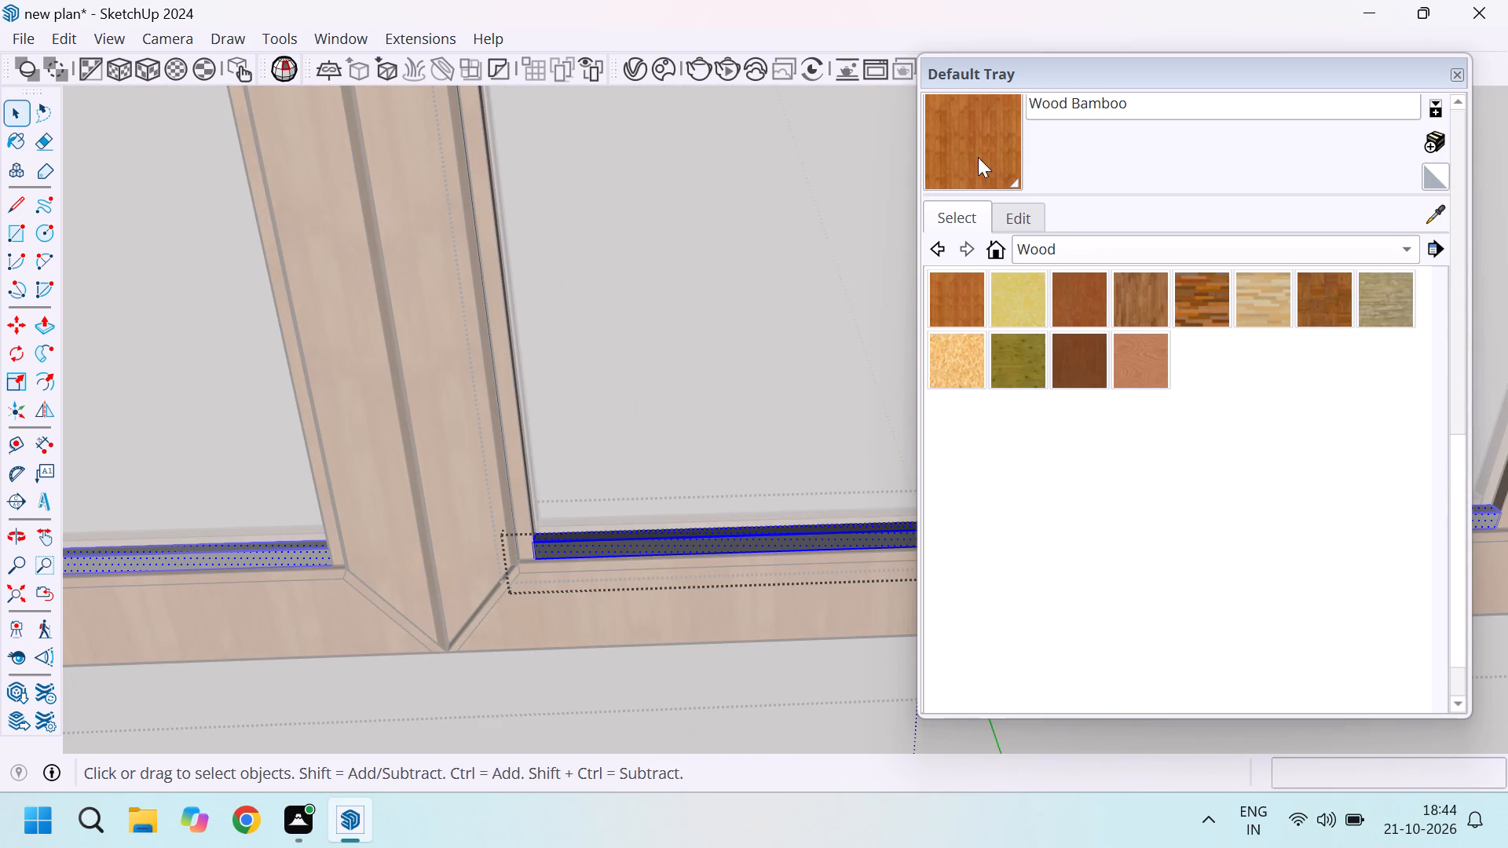
left_click(975, 144)
left_click(639, 551)
scroll(717, 484, "down", 18)
key("space")
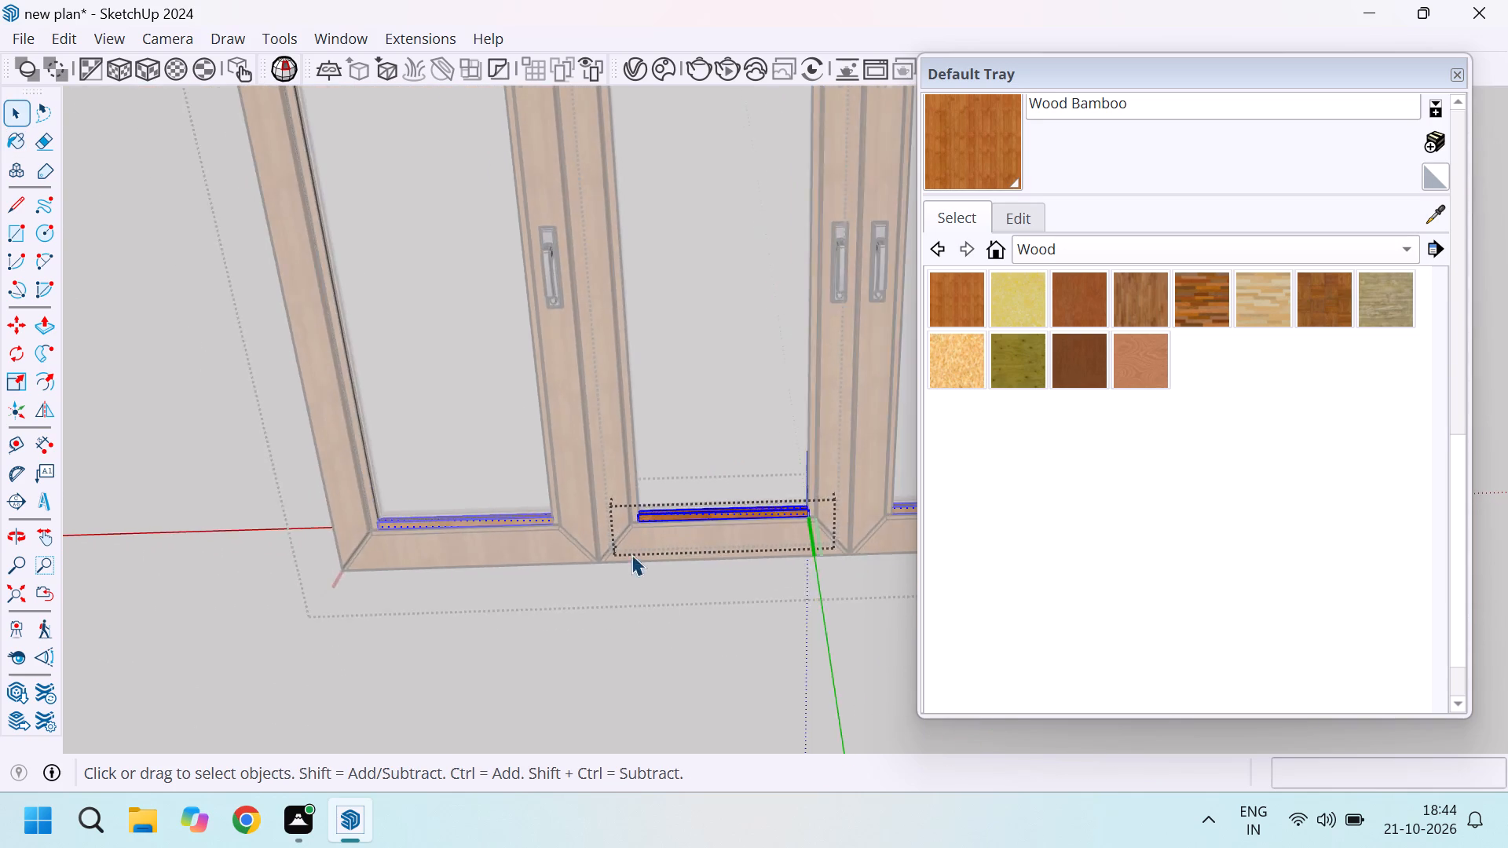
scroll(631, 554, "down", 9)
left_click(463, 621)
triple_click(398, 546)
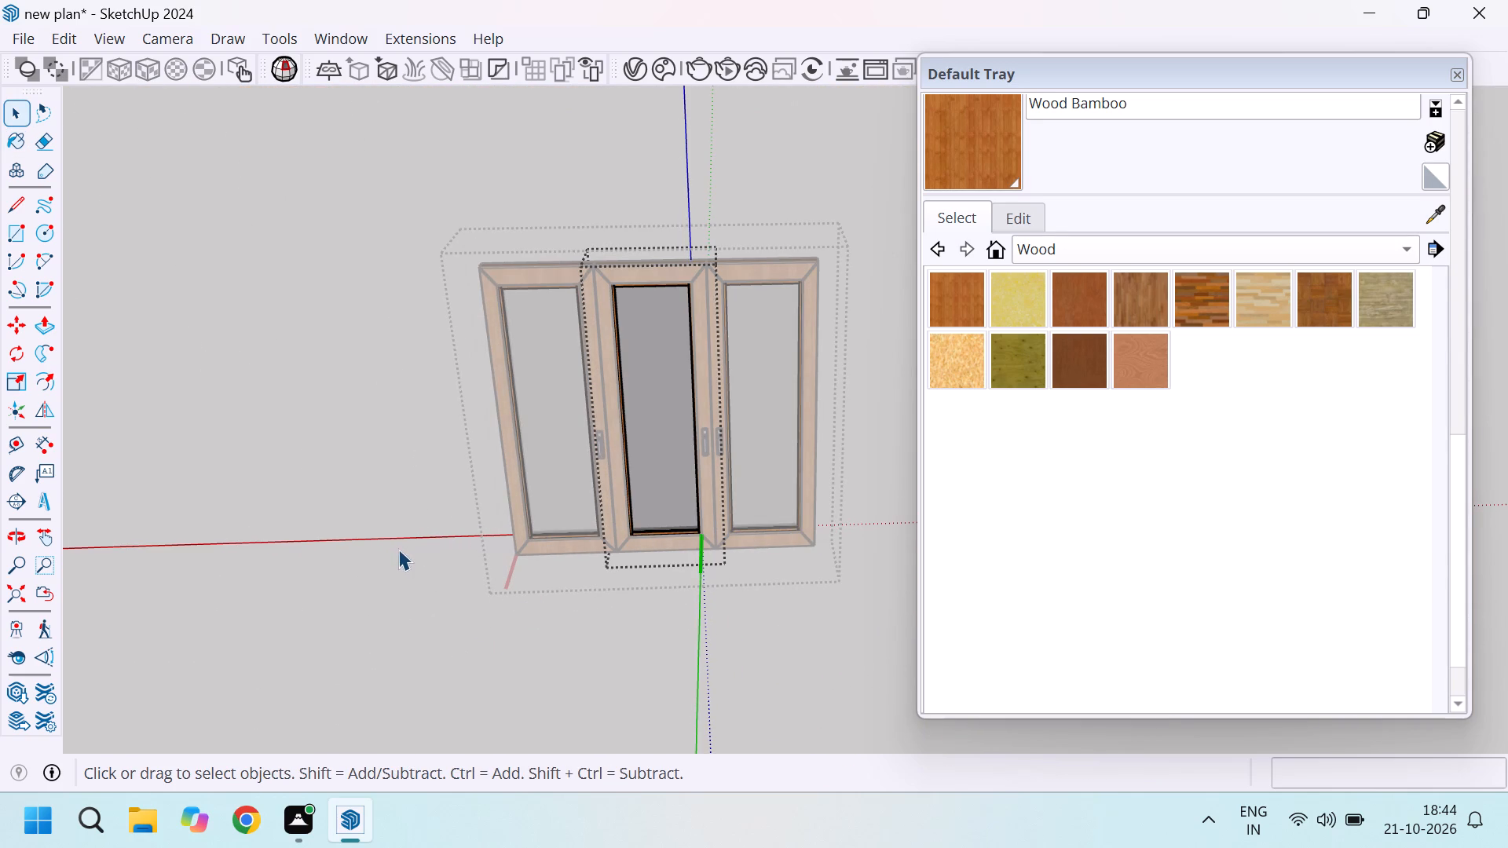
left_click(401, 553)
left_click(323, 430)
left_click(329, 424)
Copy the three-panel window by its side's bottom midpoint into the long exterior wall's opening between the small opening and the one nearest the staircase.
middle_click_drag(484, 526, 902, 474)
scroll(632, 514, "down", 3)
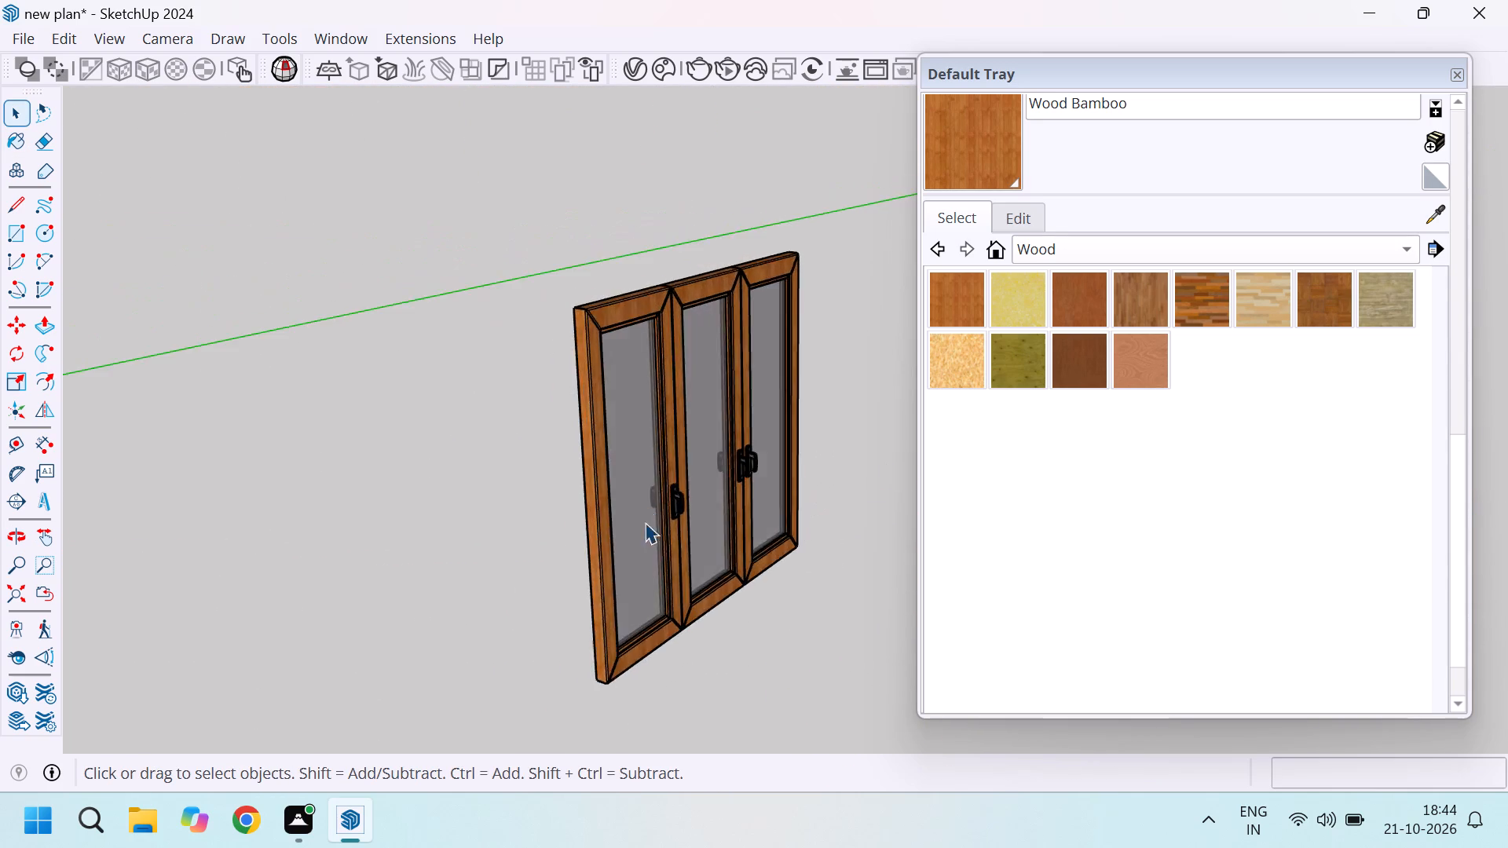
scroll(645, 522, "down", 2)
scroll(592, 605, "up", 7)
middle_click_drag(642, 649, 778, 641)
scroll(701, 651, "up", 11)
left_click(708, 618)
scroll(703, 652, "up", 5)
key("m")
scroll(701, 645, "up", 5)
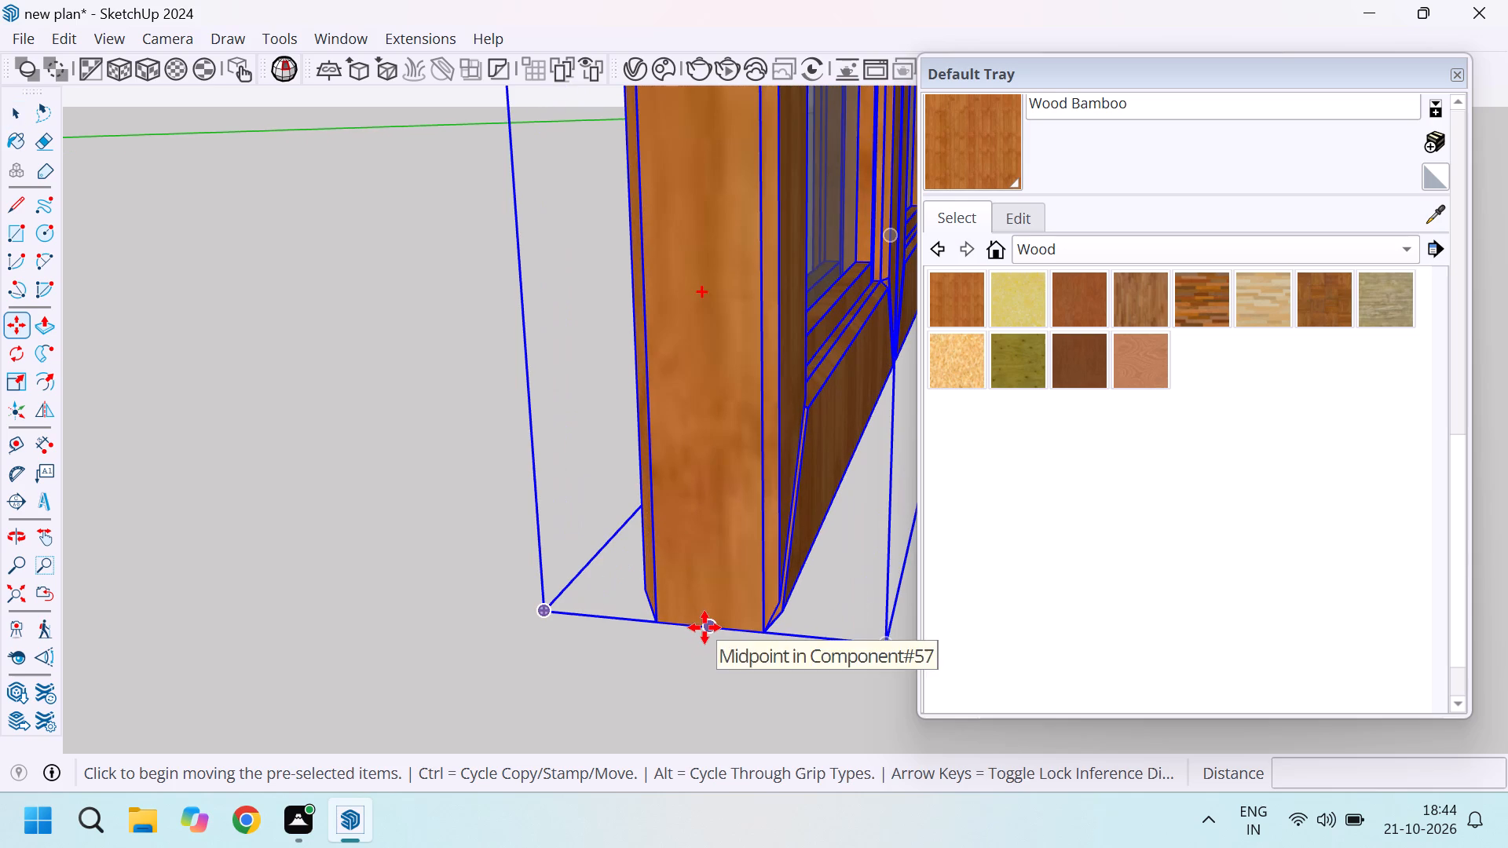
left_click(704, 631)
scroll(862, 314, "down", 16)
scroll(672, 379, "down", 7)
scroll(598, 320, "down", 2)
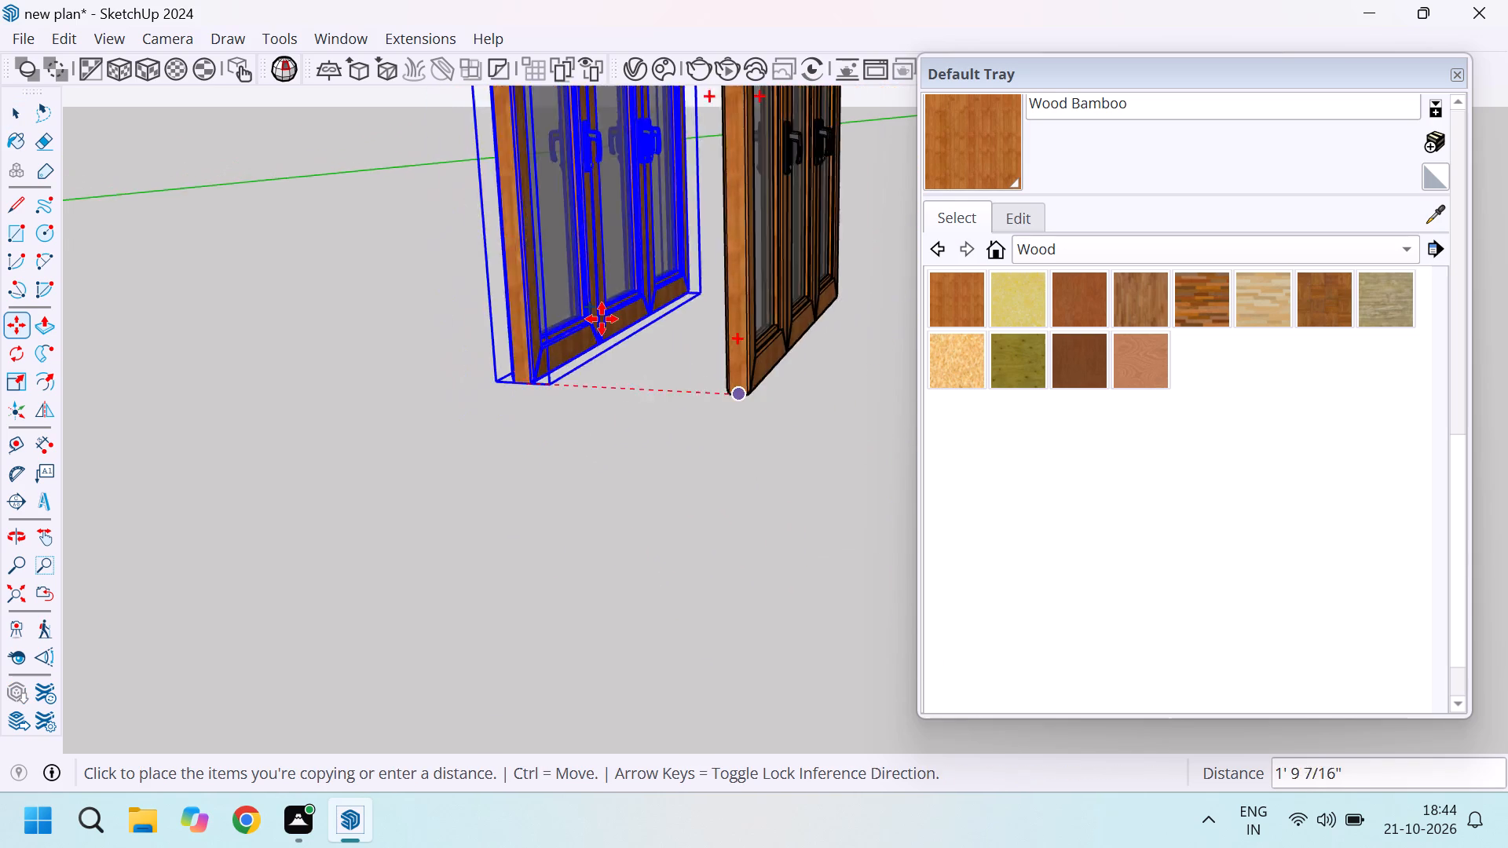
scroll(602, 319, "down", 20)
scroll(602, 319, "down", 20)
scroll(602, 319, "down", 13)
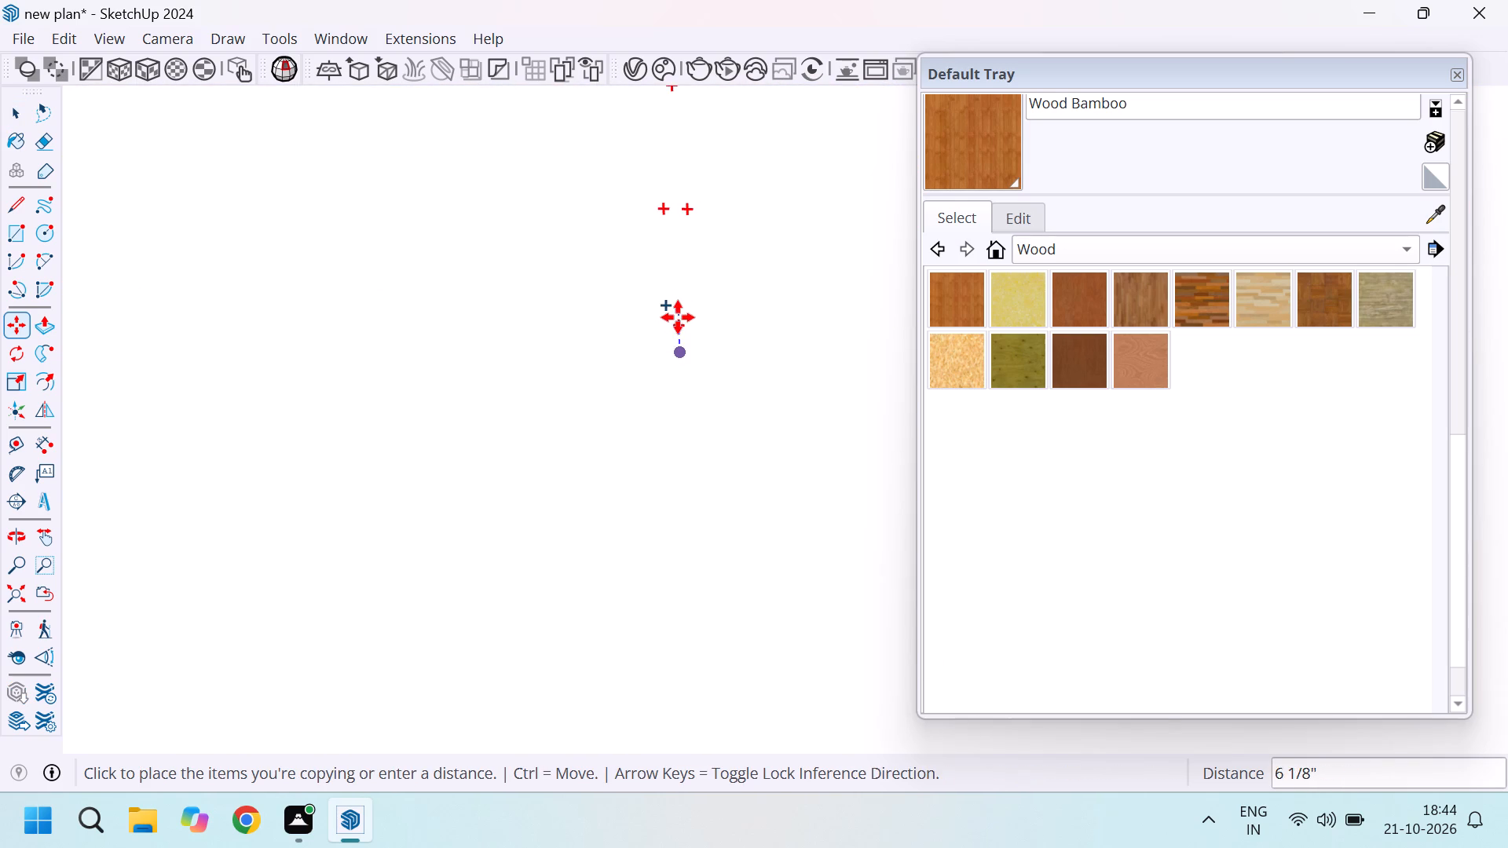
scroll(678, 317, "down", 14)
left_click(22, 591)
scroll(555, 406, "down", 7)
middle_click_drag(569, 440, 920, 473)
scroll(826, 440, "up", 17)
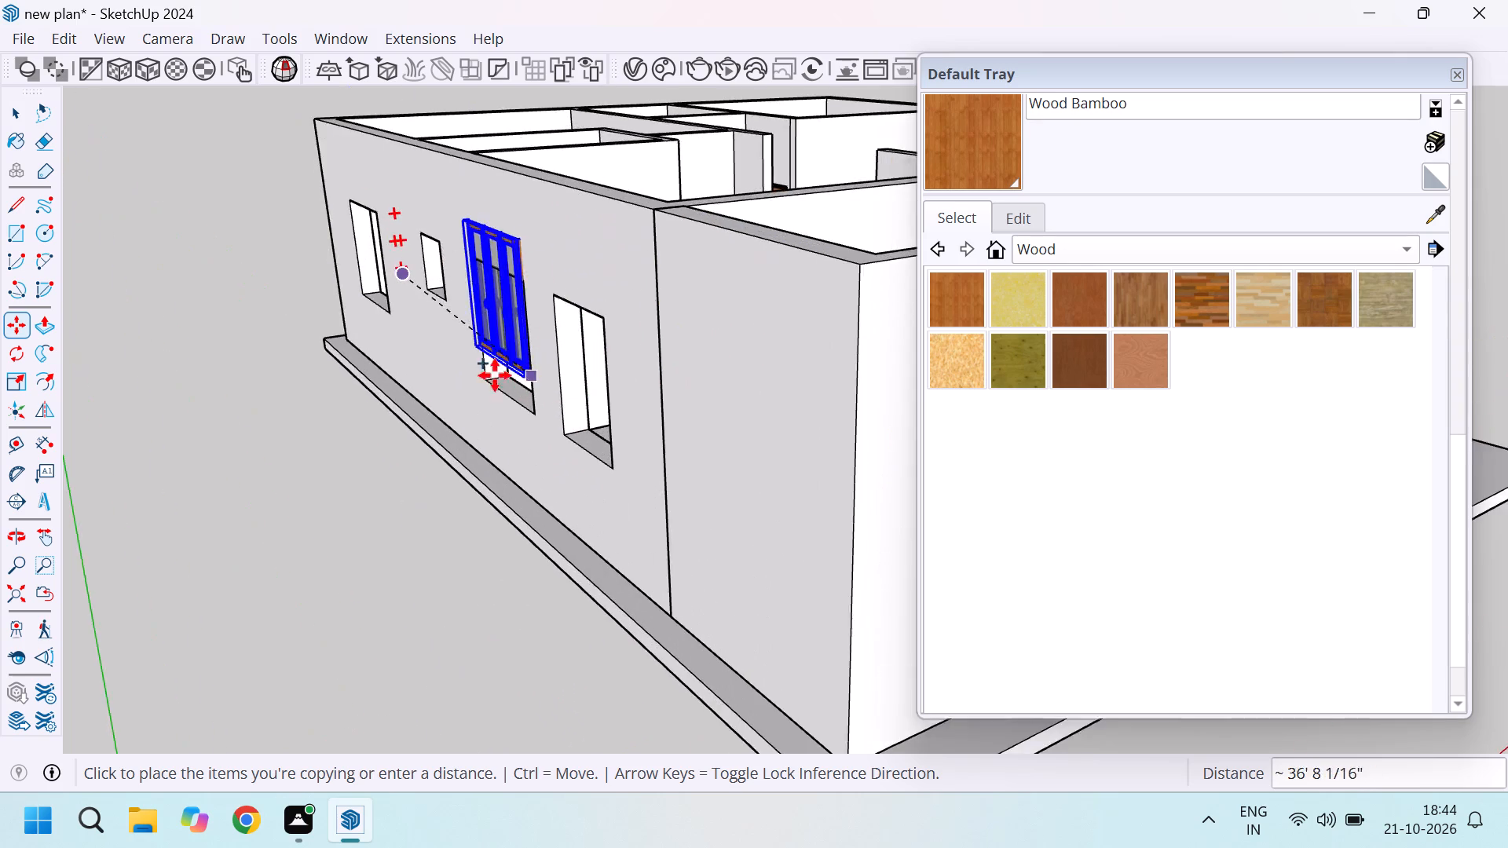
scroll(495, 375, "up", 20)
scroll(495, 375, "up", 16)
scroll(565, 361, "down", 8)
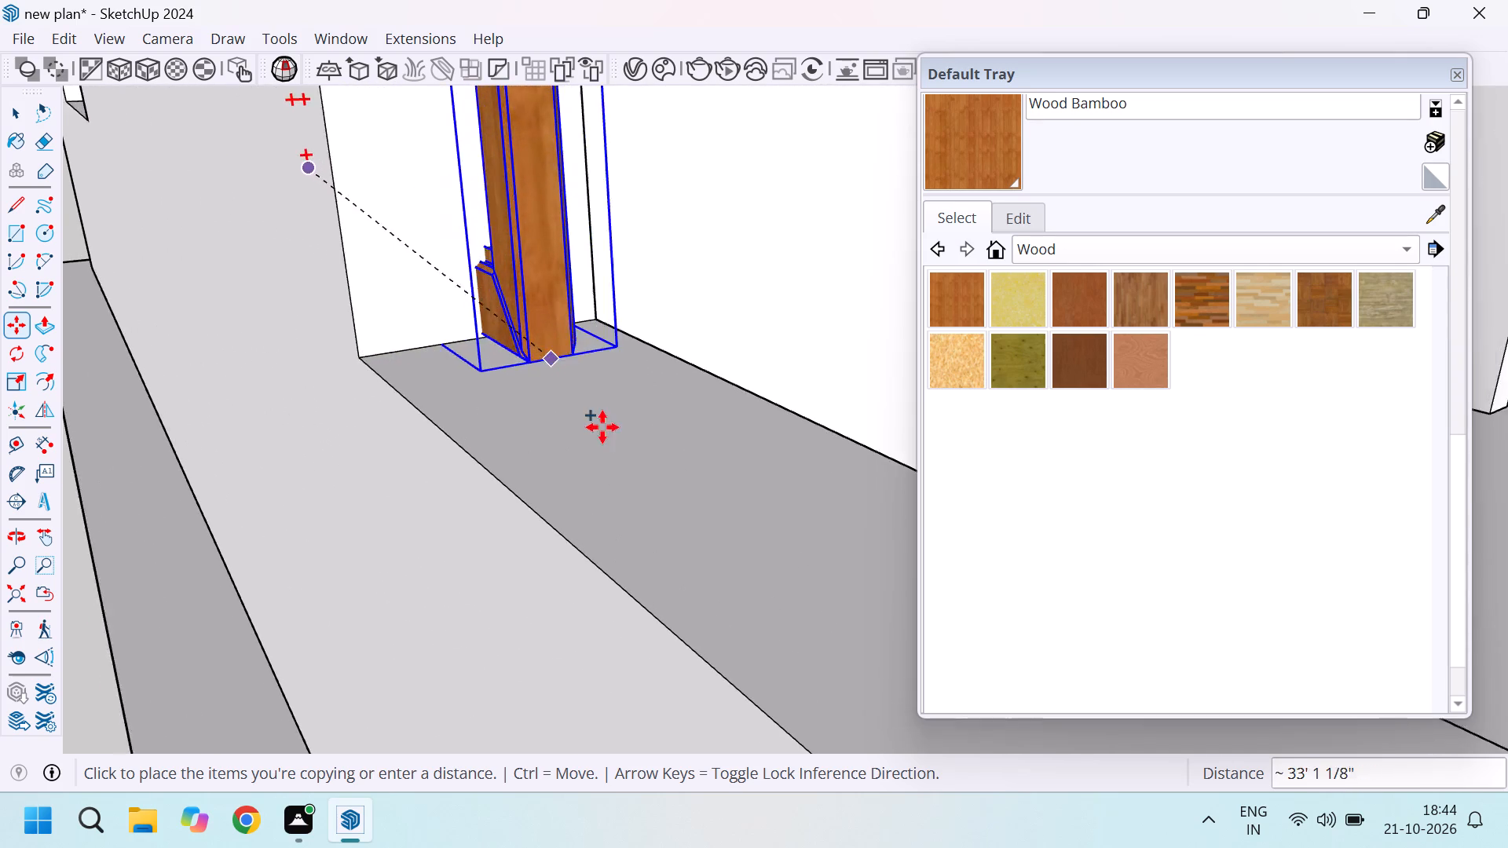
middle_click_drag(661, 484, 792, 514)
scroll(510, 462, "down", 7)
scroll(441, 460, "down", 15)
scroll(206, 482, "down", 7)
middle_click_drag(269, 552, 740, 670)
scroll(704, 656, "down", 20)
scroll(704, 656, "down", 2)
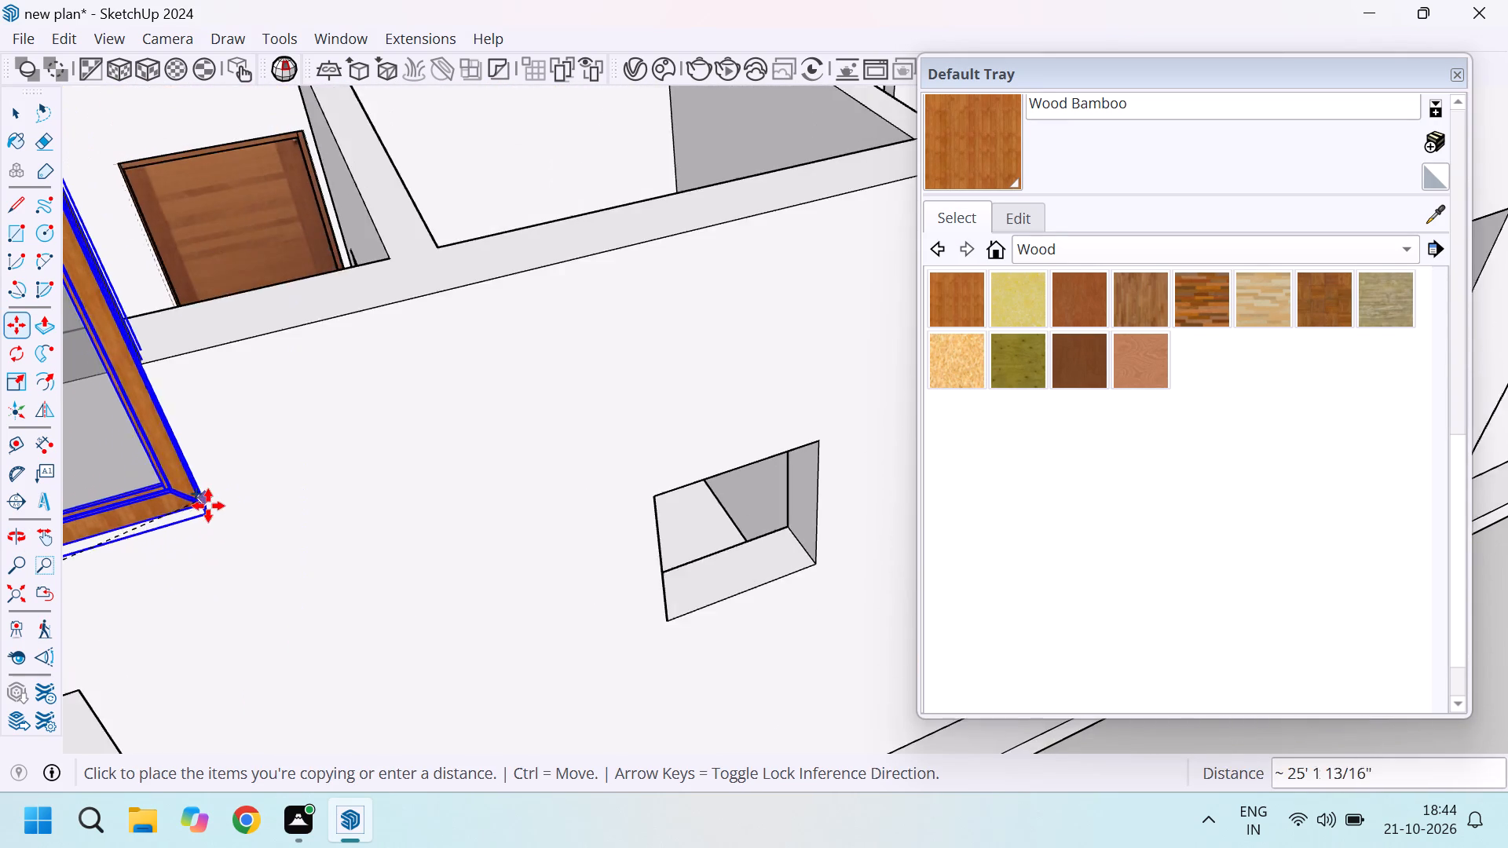
scroll(208, 506, "down", 7)
scroll(679, 537, "up", 6)
scroll(97, 494, "up", 1)
scroll(42, 522, "down", 7)
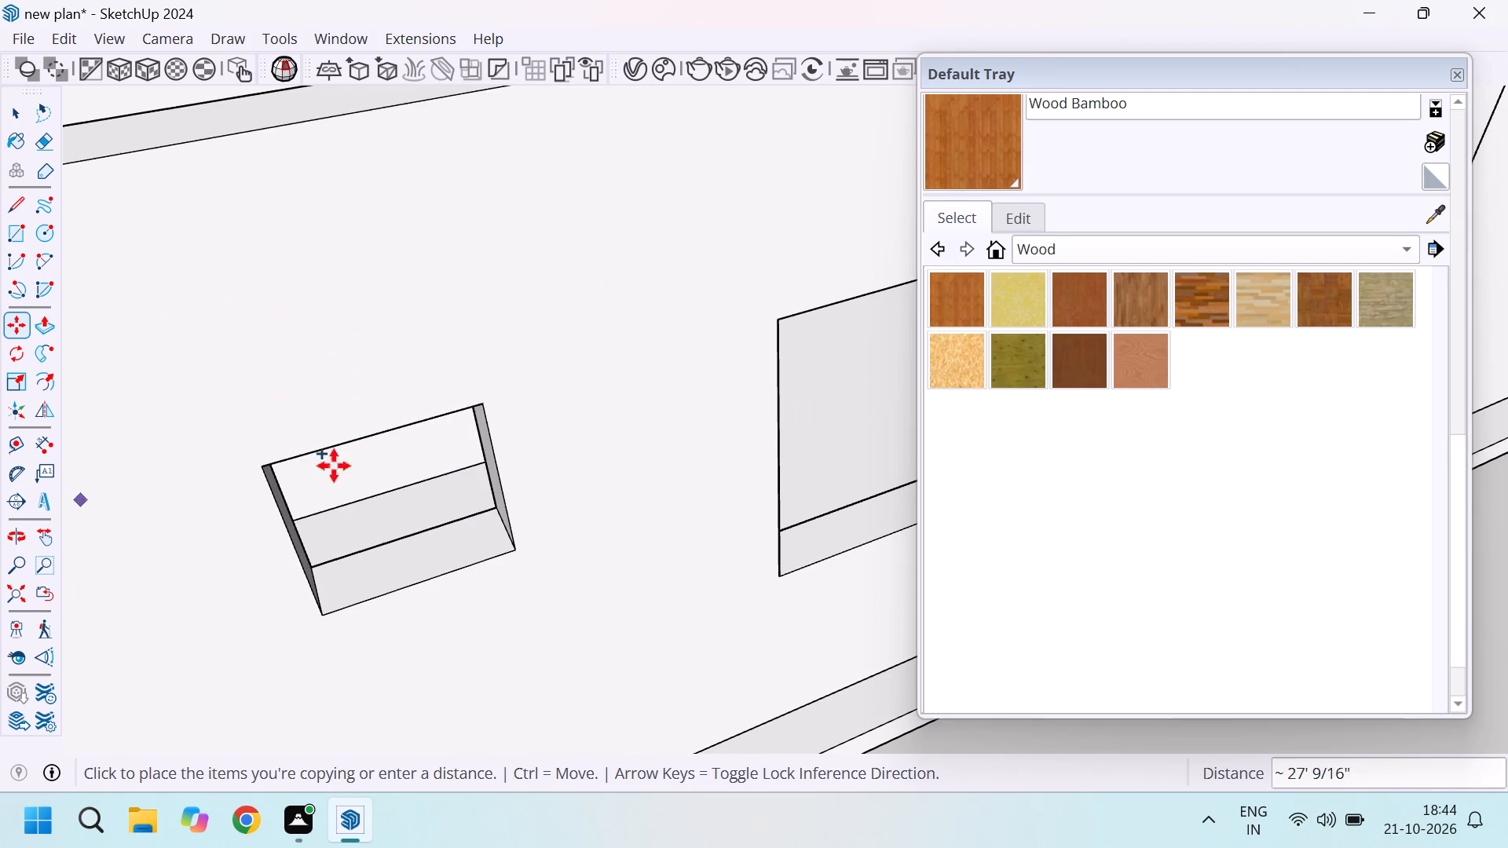
scroll(0, 484, "down", 7)
scroll(4, 481, "down", 15)
scroll(327, 459, "down", 10)
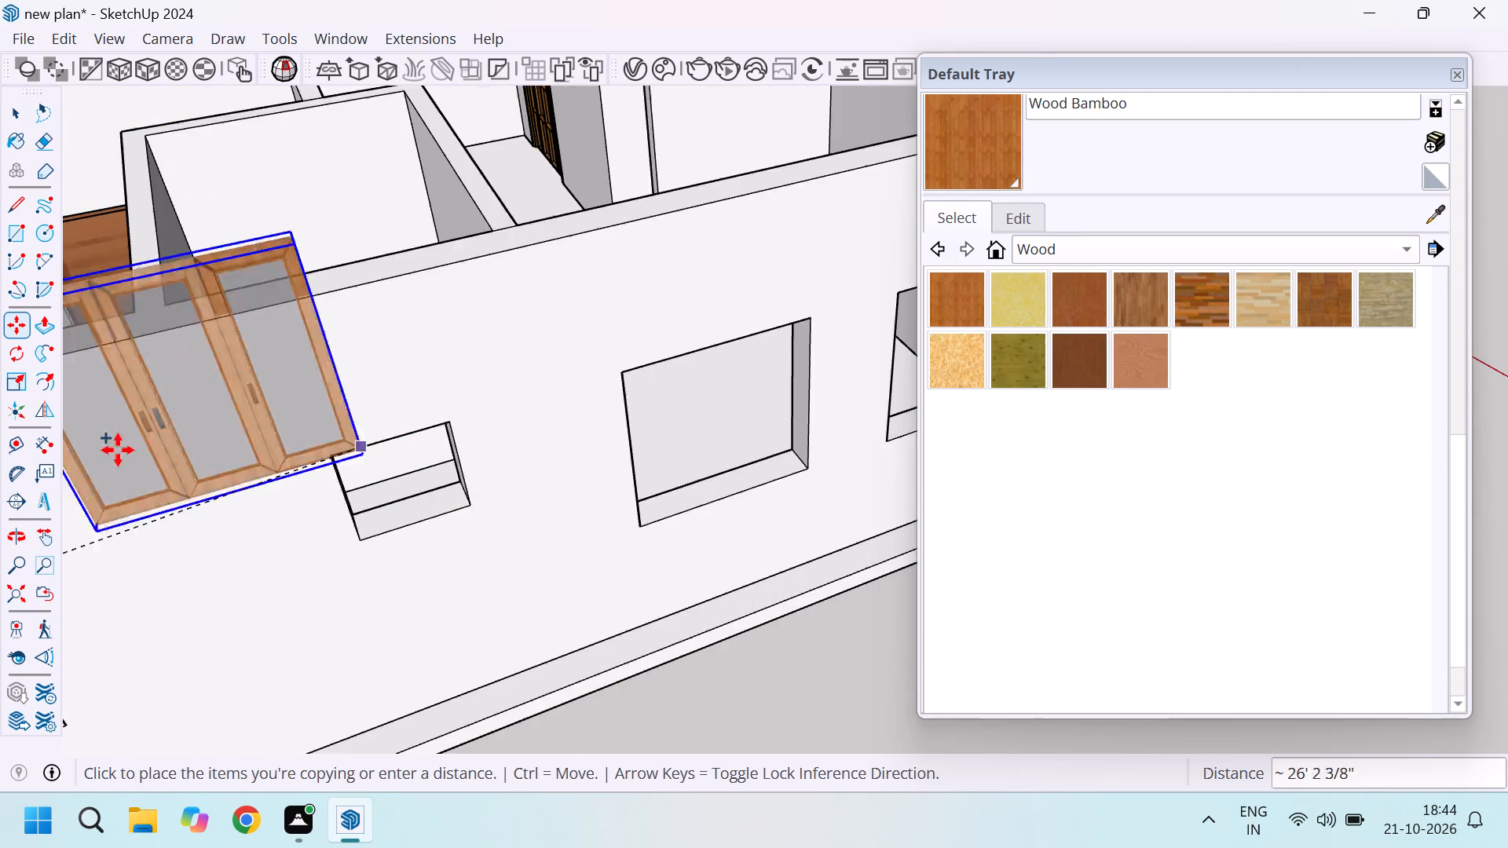
scroll(118, 450, "down", 5)
scroll(418, 451, "up", 8)
scroll(661, 486, "up", 6)
scroll(789, 476, "up", 10)
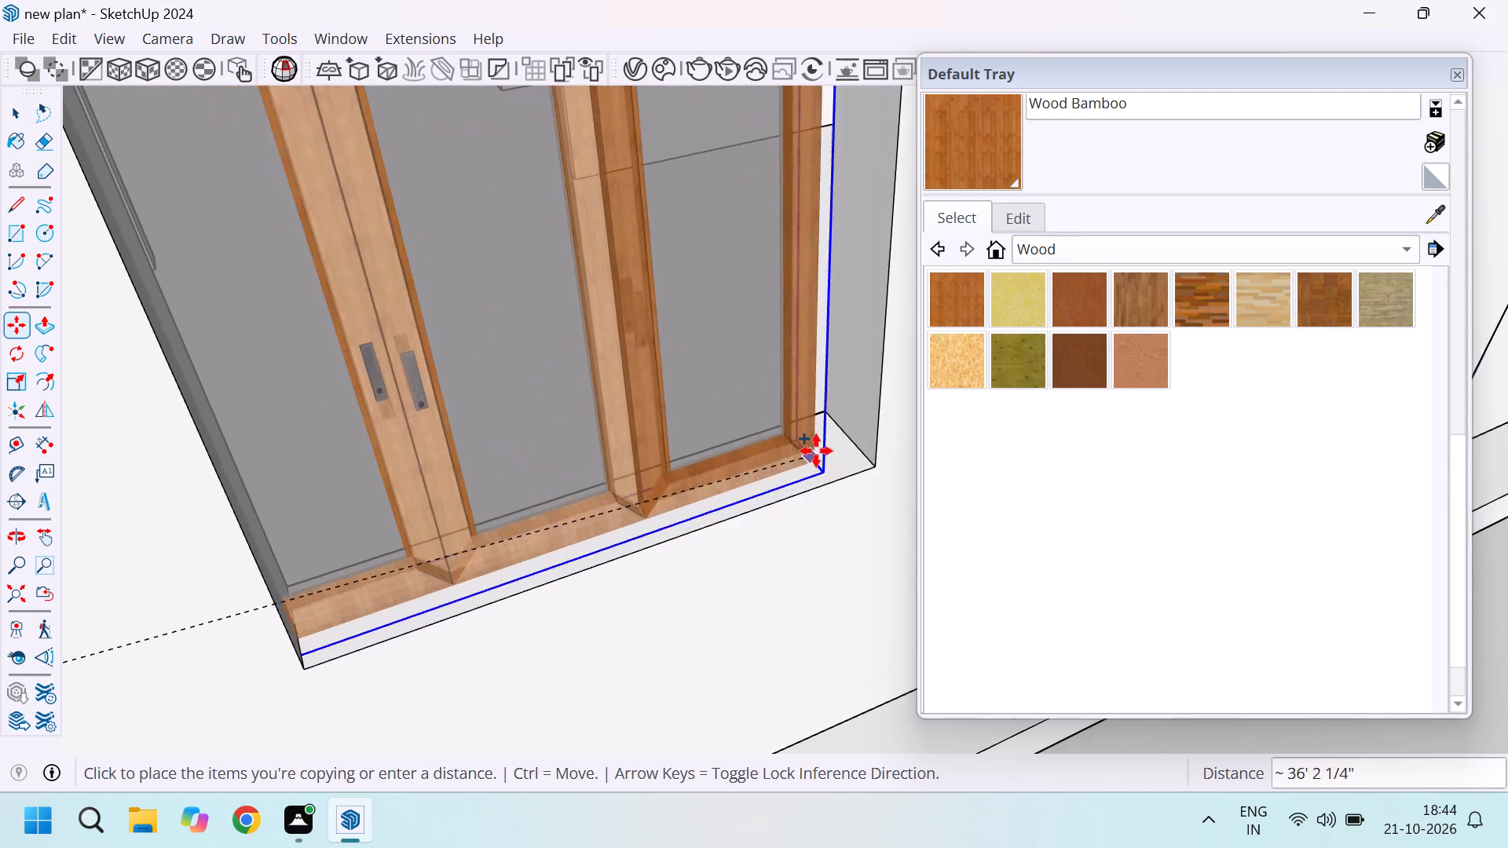
scroll(816, 451, "up", 10)
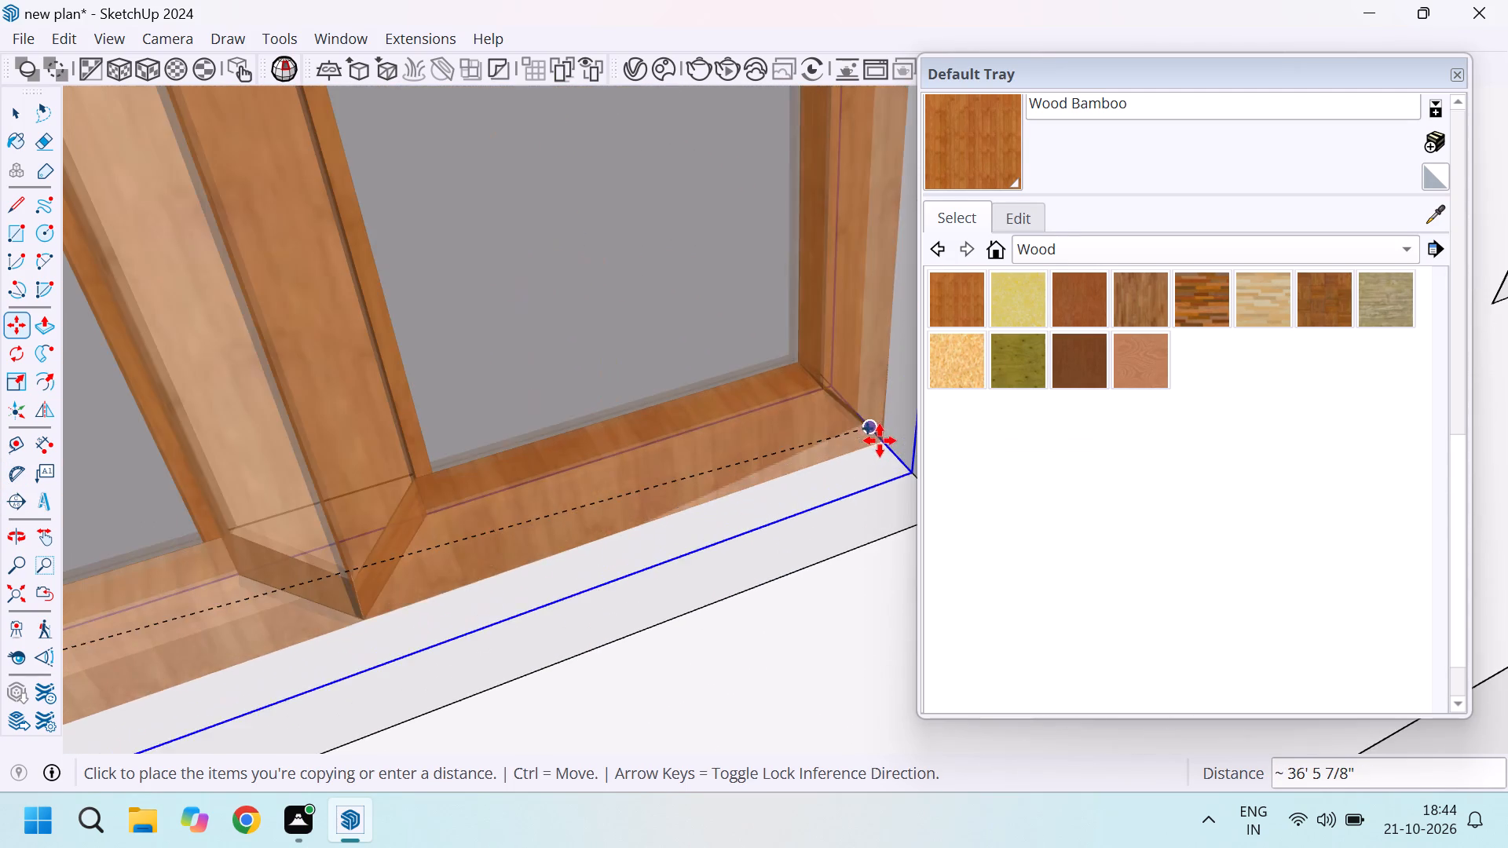
left_click(874, 431)
scroll(636, 416, "down", 10)
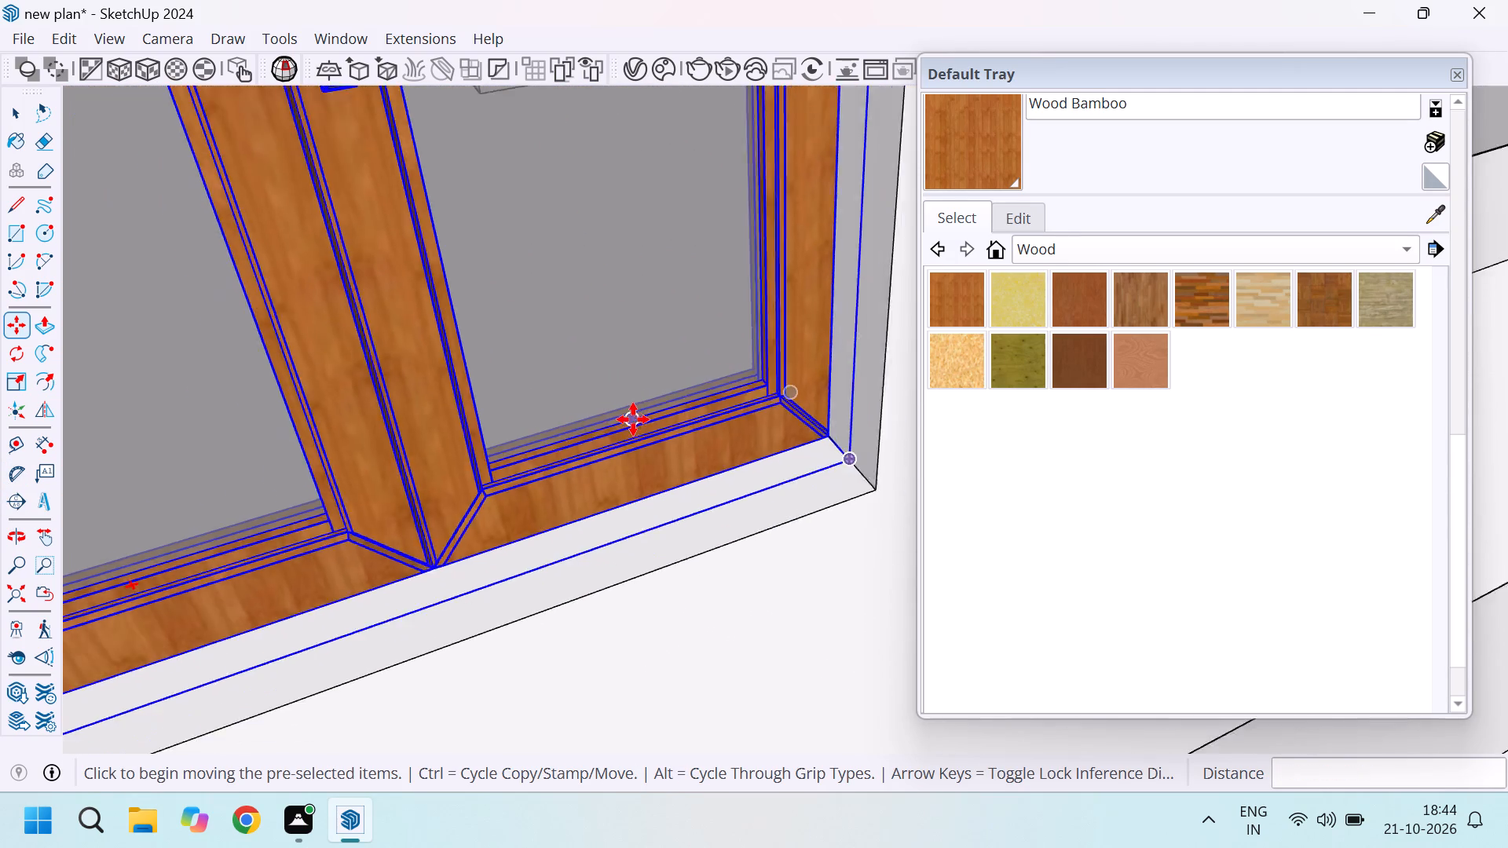
scroll(633, 419, "down", 16)
key("space")
Examine from outside how the copied three-panel window sits in its opening in the long exterior wall.
scroll(572, 410, "down", 6)
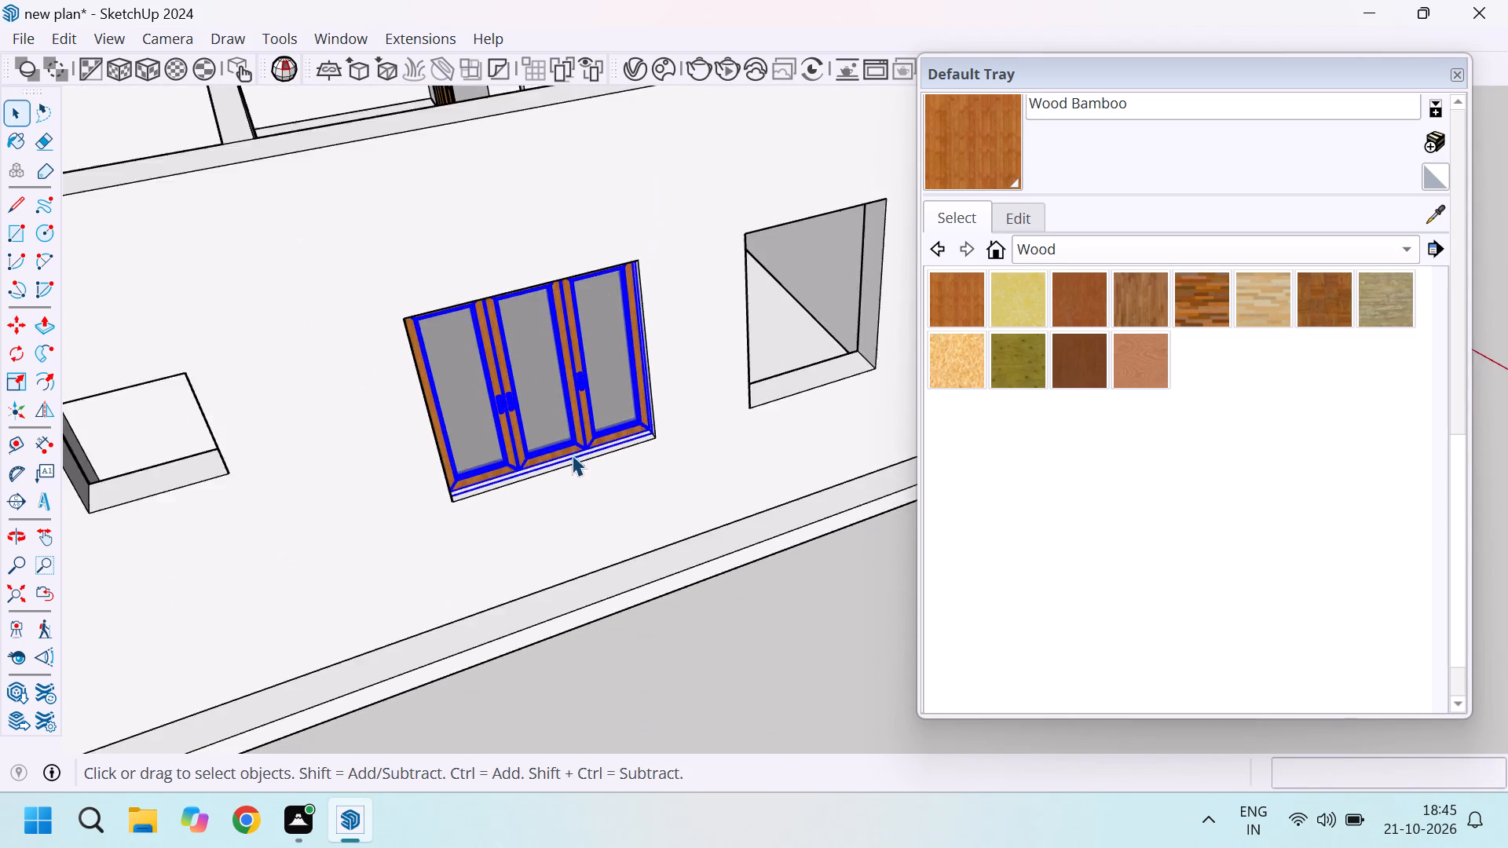
middle_click_drag(572, 455, 533, 218)
scroll(542, 209, "down", 6)
middle_click_drag(565, 206, 379, 349)
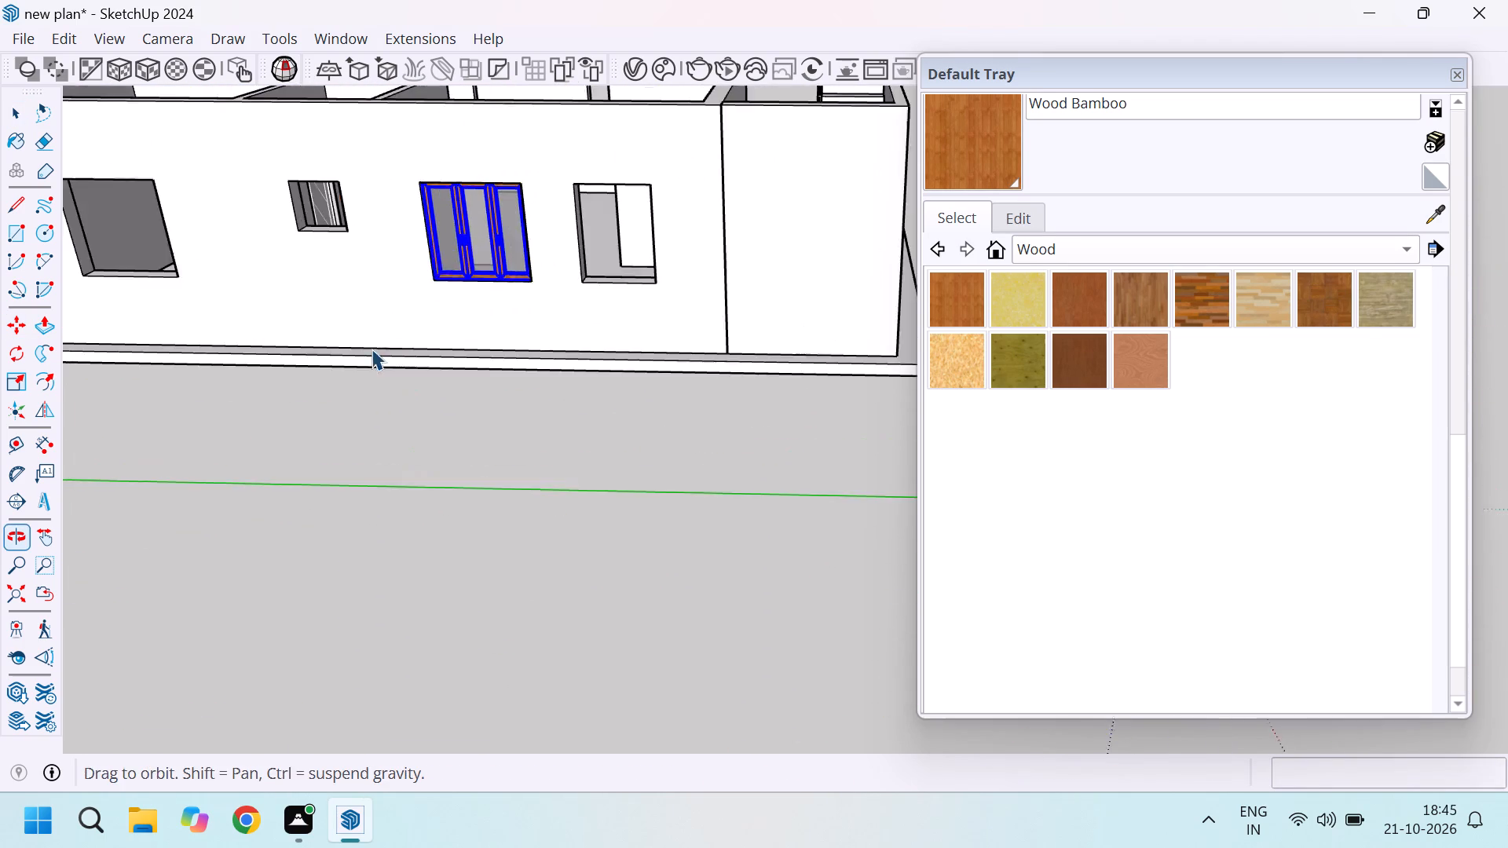
scroll(483, 201, "up", 6)
scroll(624, 412, "down", 13)
scroll(518, 320, "up", 6)
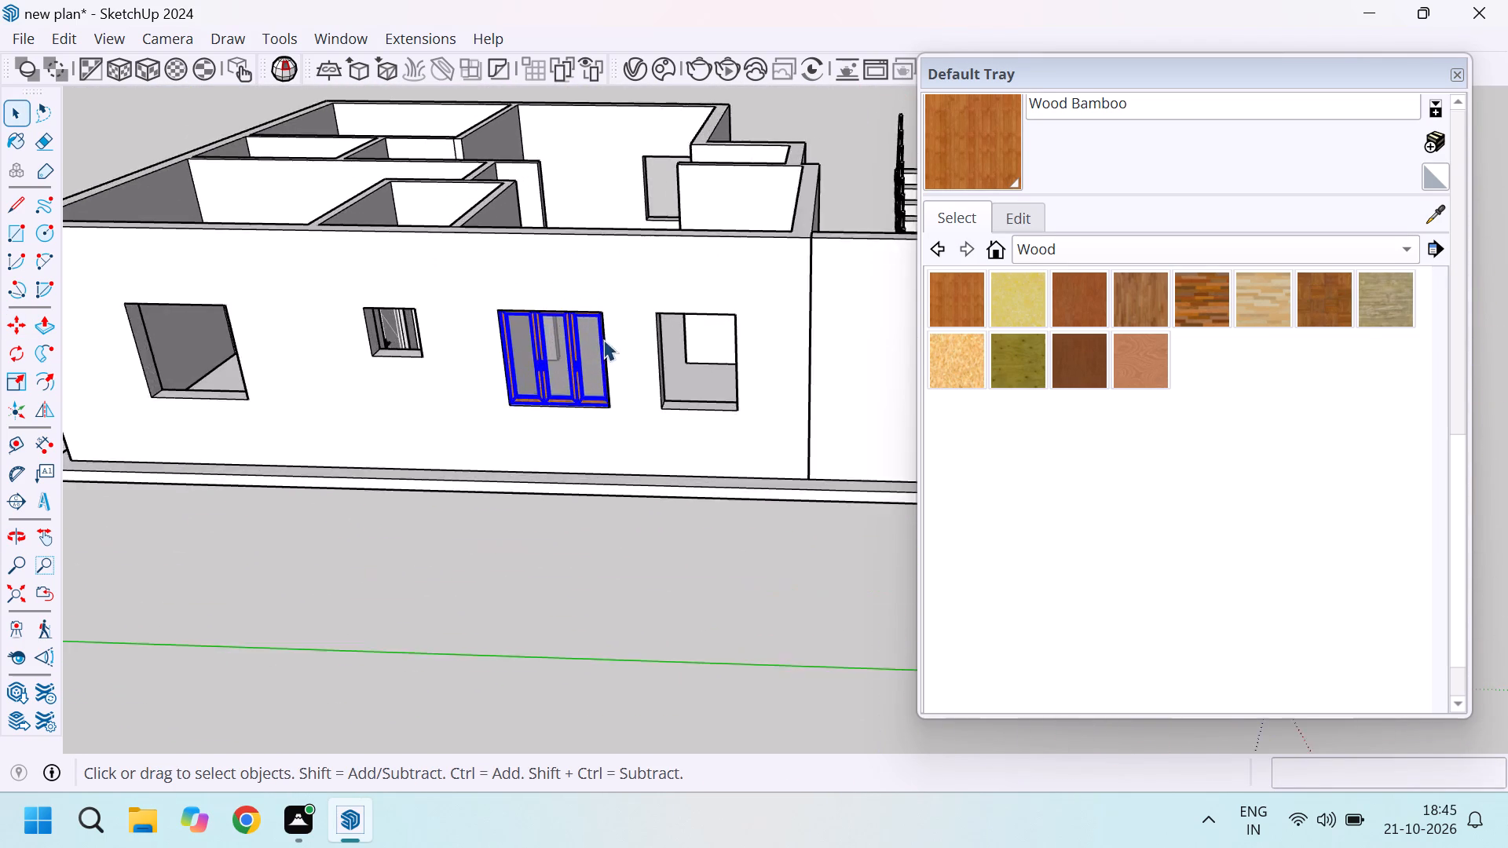
scroll(603, 339, "up", 4)
scroll(691, 405, "down", 5)
scroll(555, 419, "up", 14)
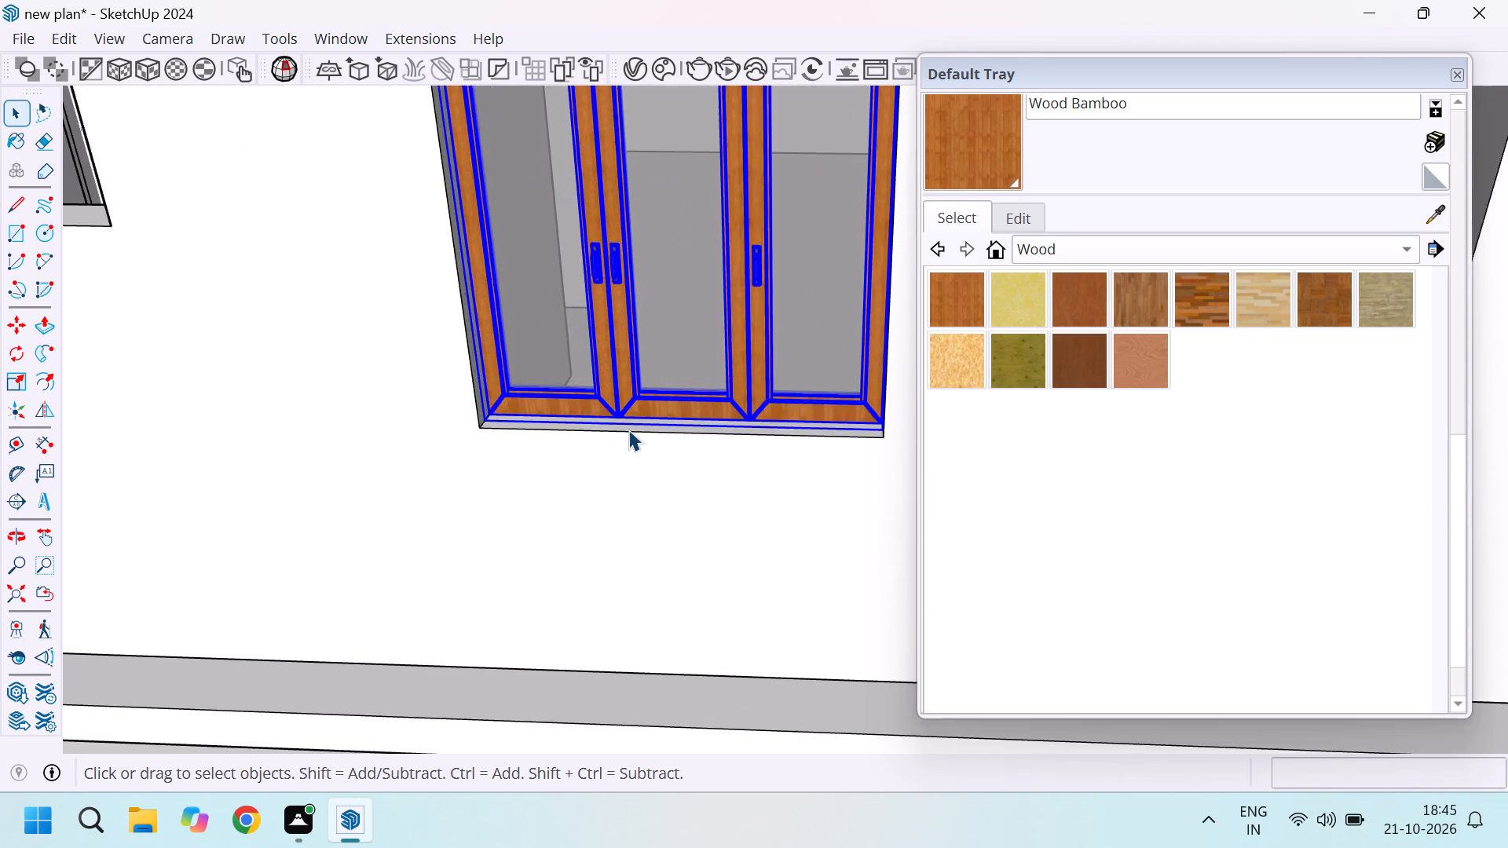
scroll(630, 429, "down", 10)
scroll(635, 324, "up", 1)
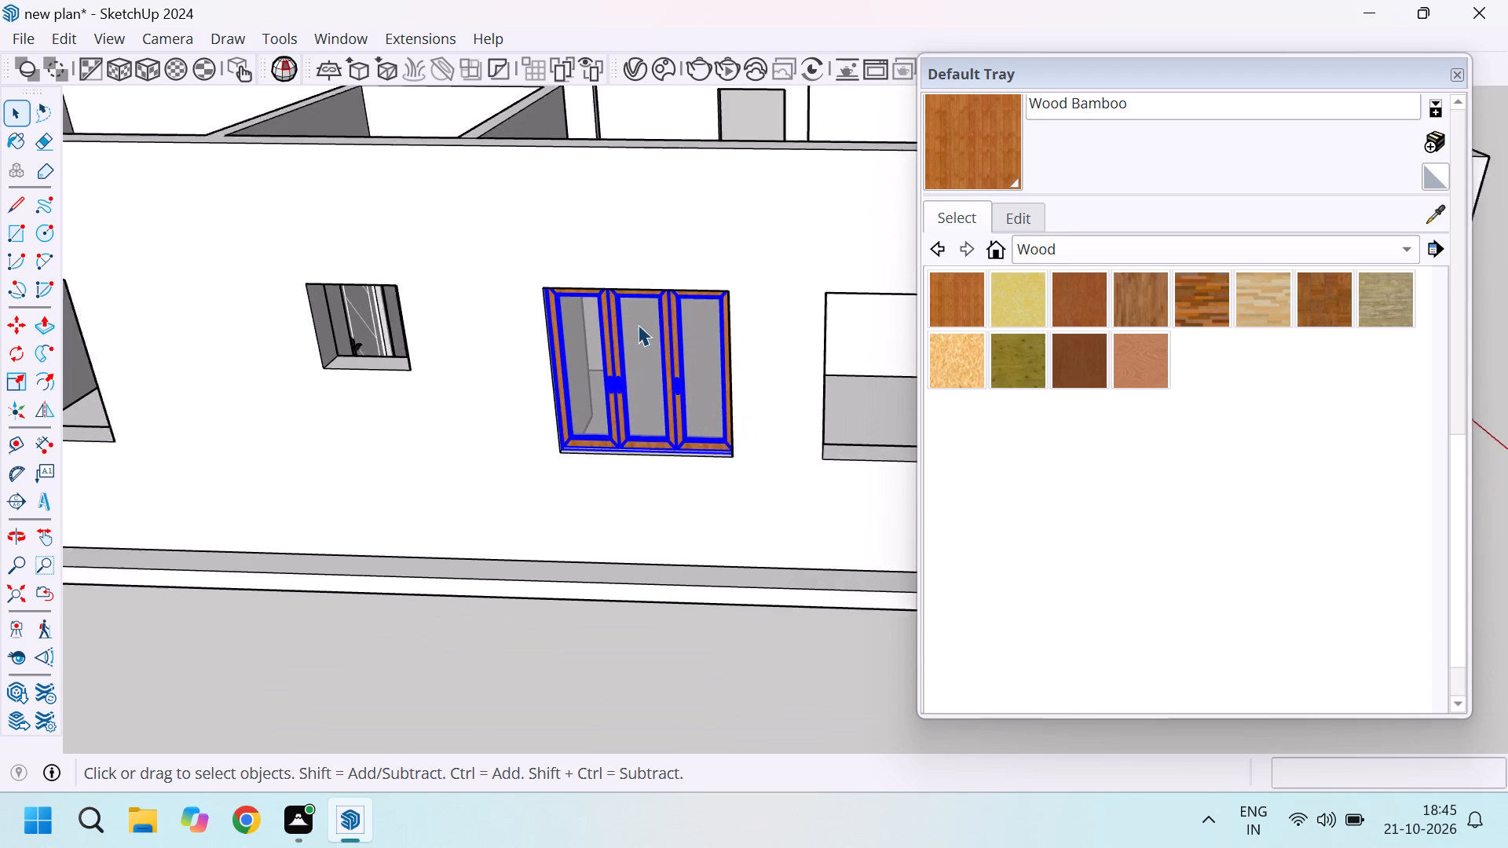
scroll(638, 324, "up", 2)
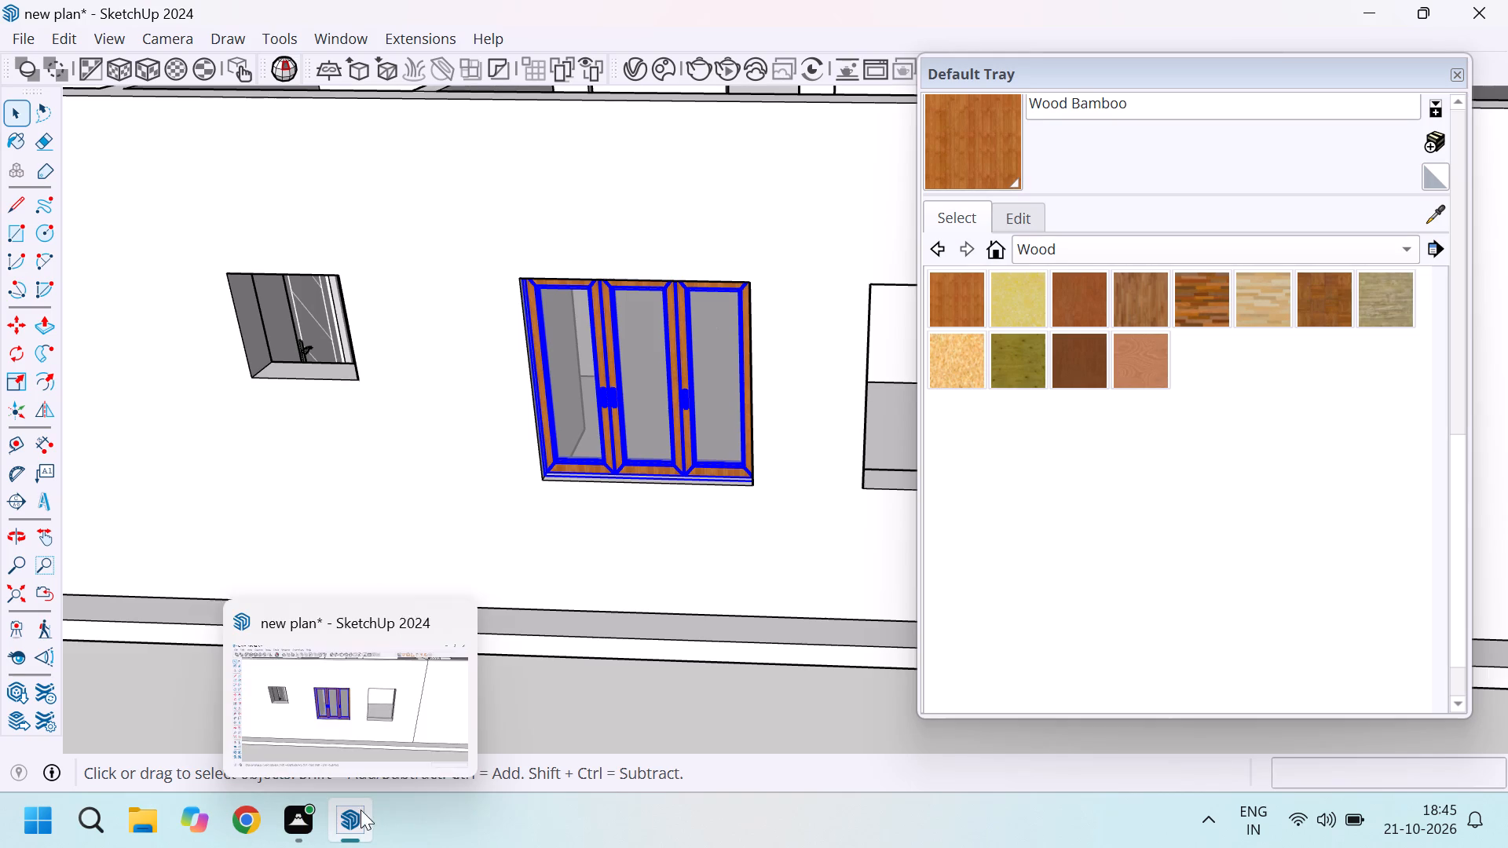
scroll(657, 417, "down", 6)
left_click(586, 658)
scroll(588, 626, "down", 4)
middle_click_drag(636, 576, 642, 573)
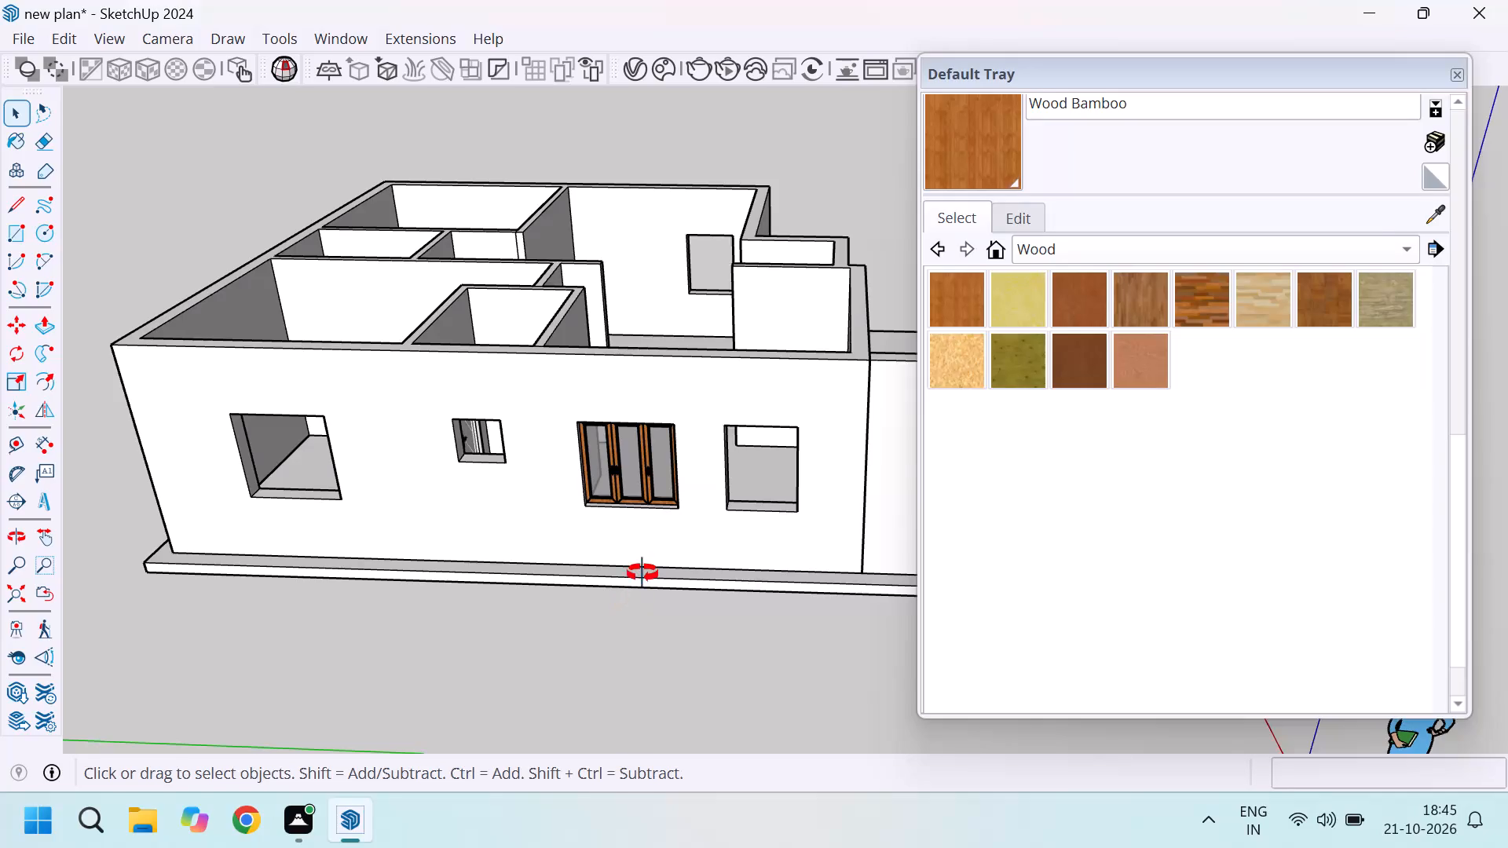
middle_click_drag(642, 573, 682, 565)
scroll(661, 611, "up", 3)
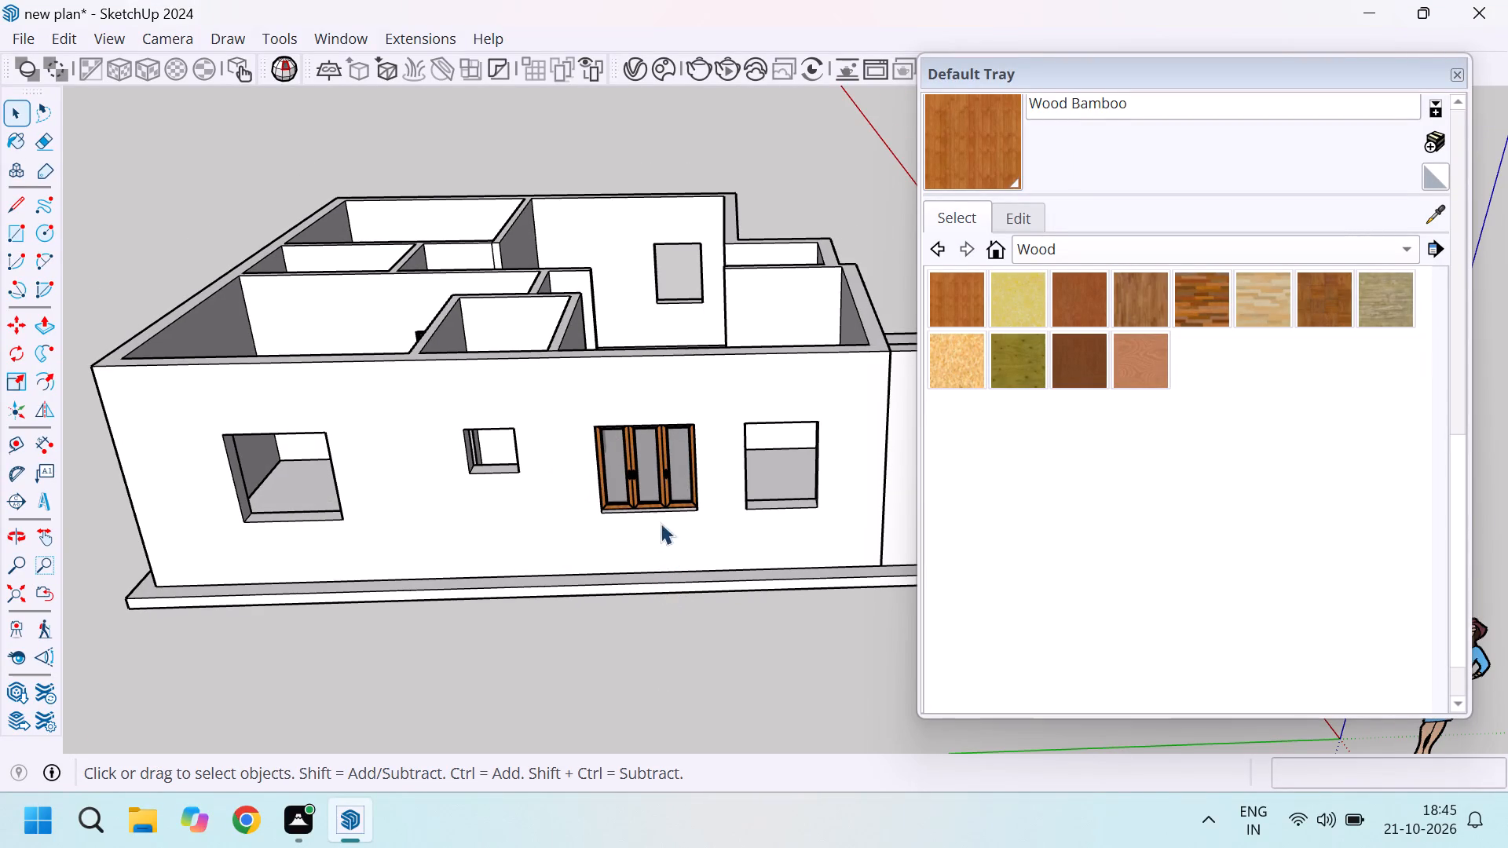
scroll(661, 523, "up", 7)
scroll(655, 433, "up", 4)
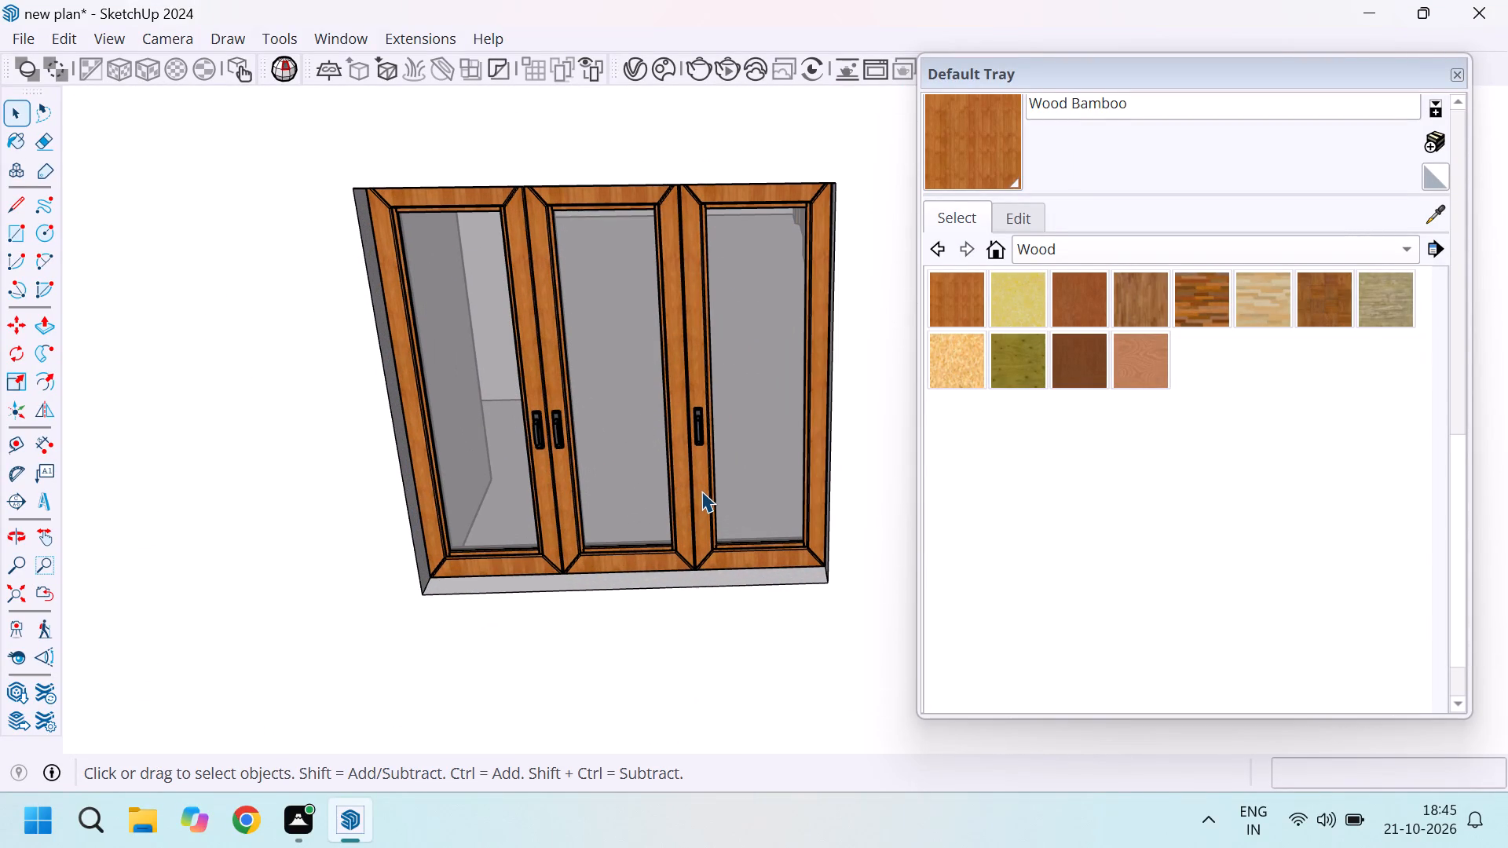
scroll(653, 451, "down", 5)
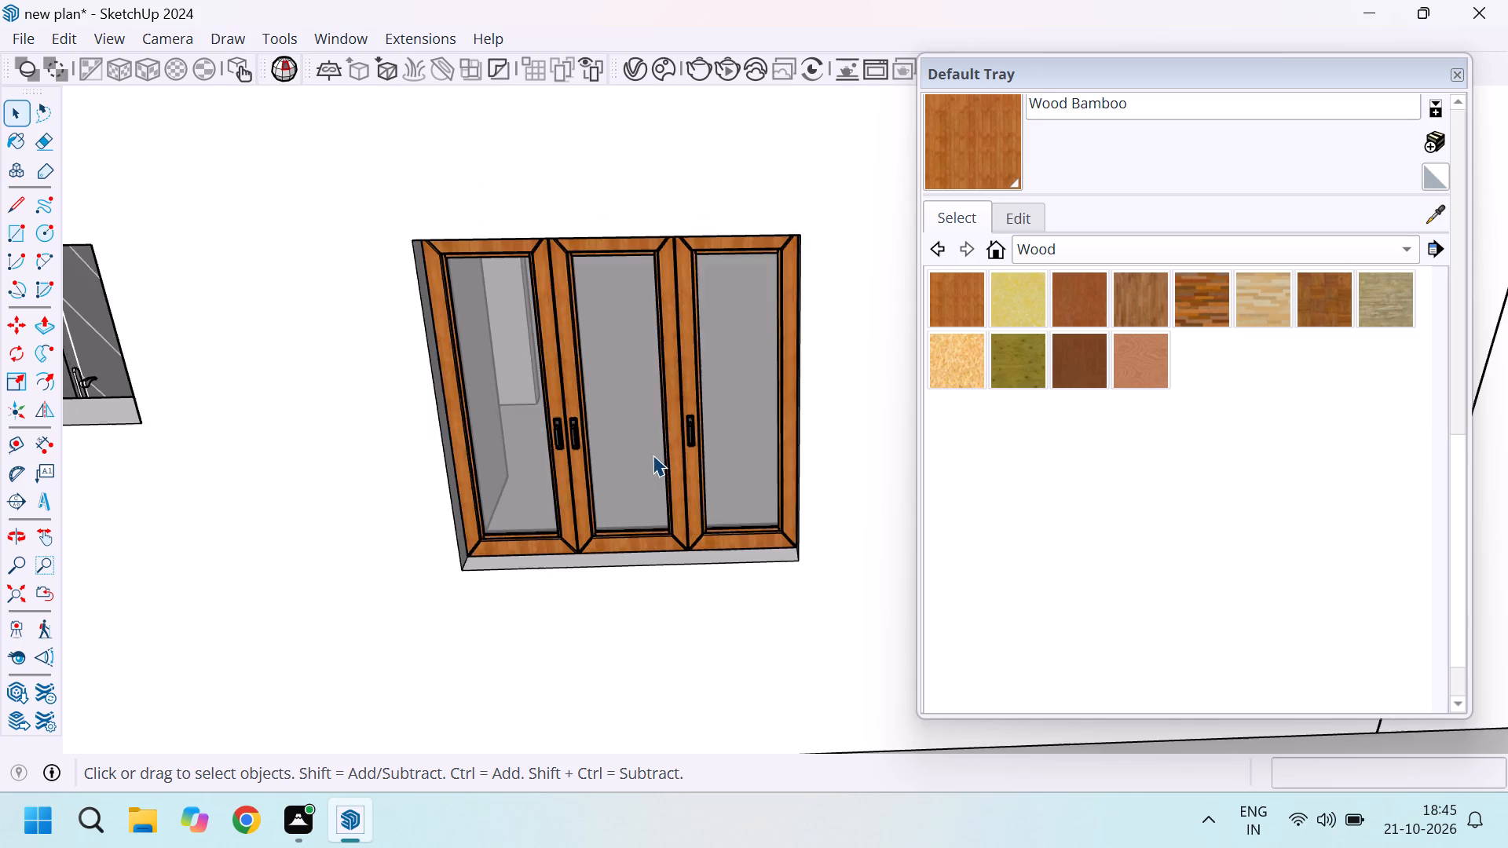
scroll(653, 455, "down", 14)
Examine the house interior from above, including the fitted window, the doors and the remaining openings.
middle_click_drag(768, 460, 363, 612)
scroll(650, 338, "up", 6)
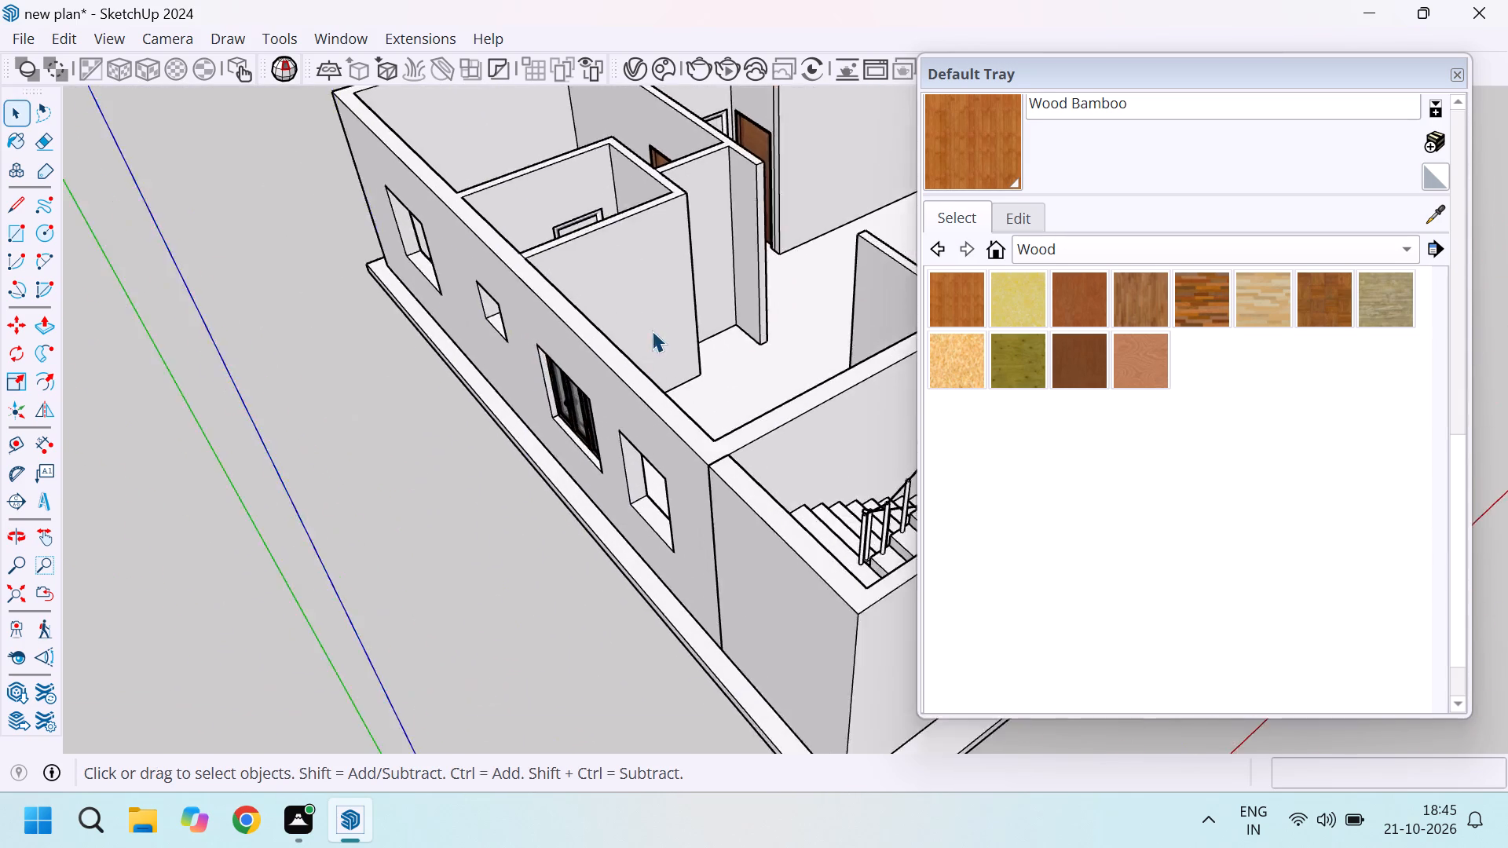
middle_click_drag(676, 397, 361, 473)
scroll(367, 483, "down", 11)
middle_click_drag(613, 440, 436, 529)
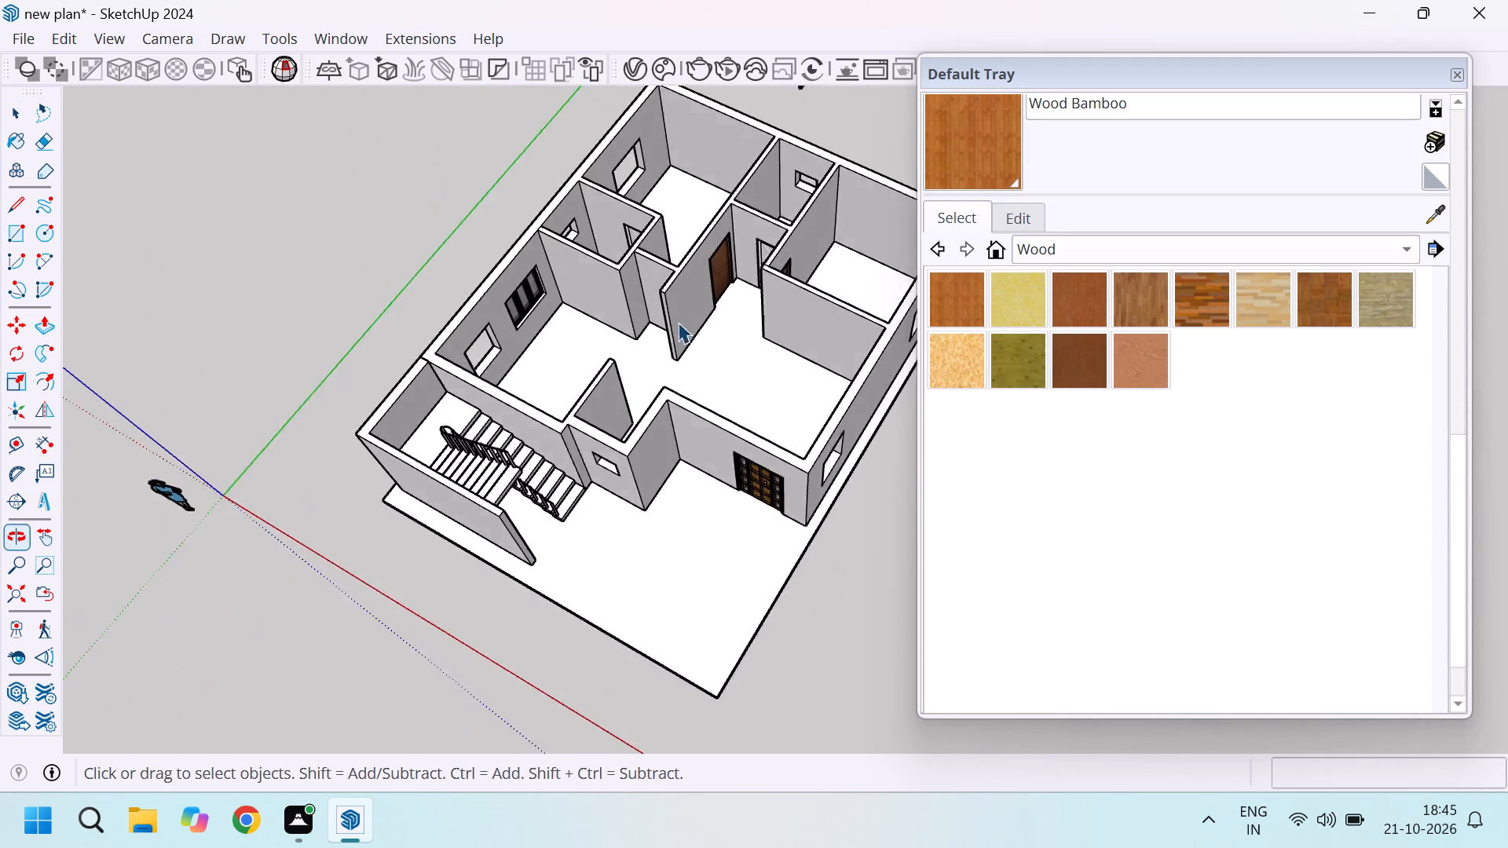
scroll(682, 296, "up", 16)
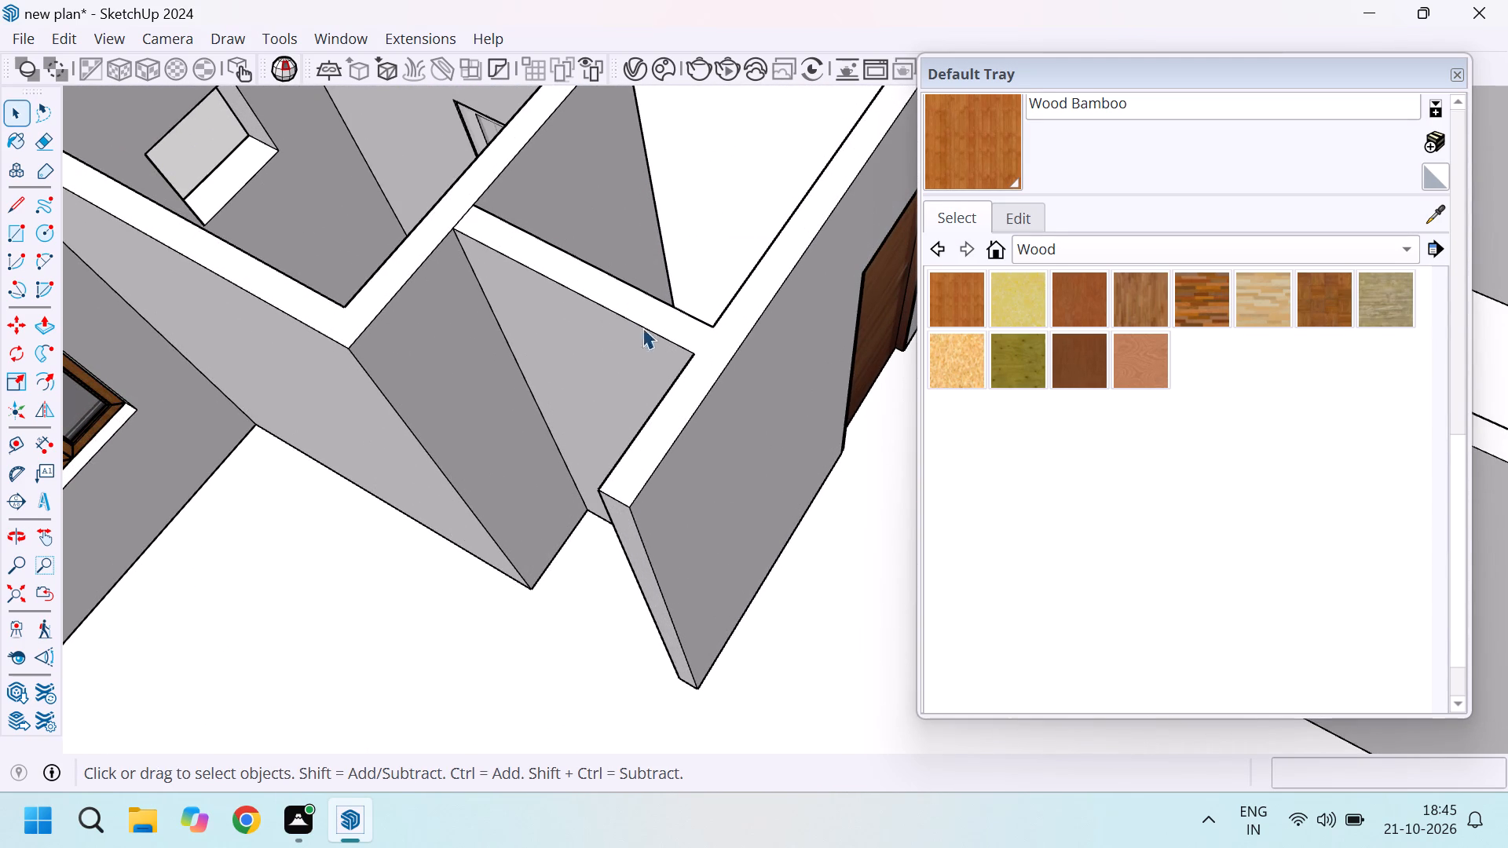
scroll(654, 345, "down", 10)
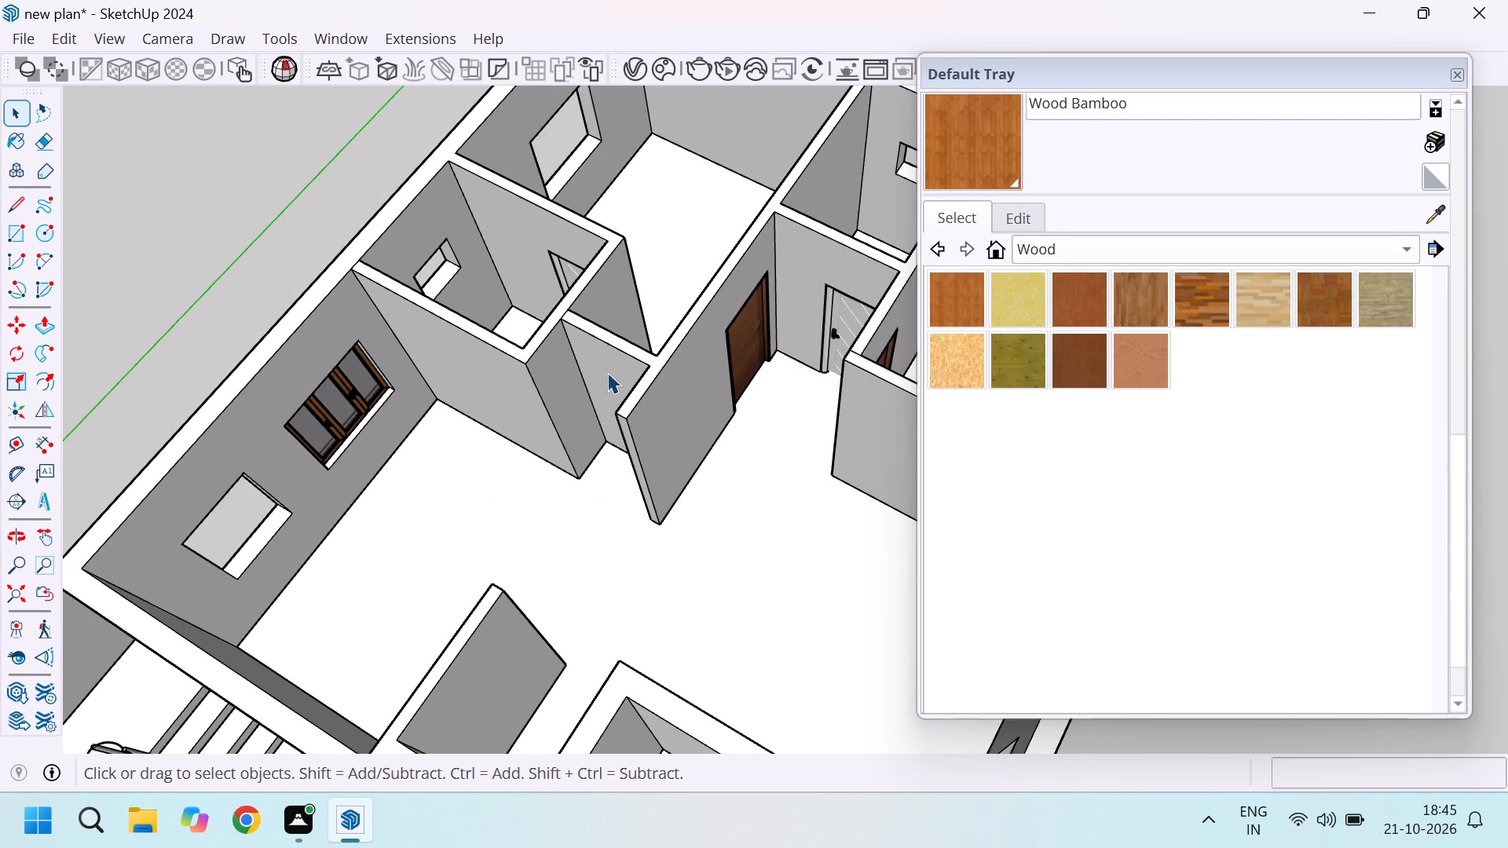
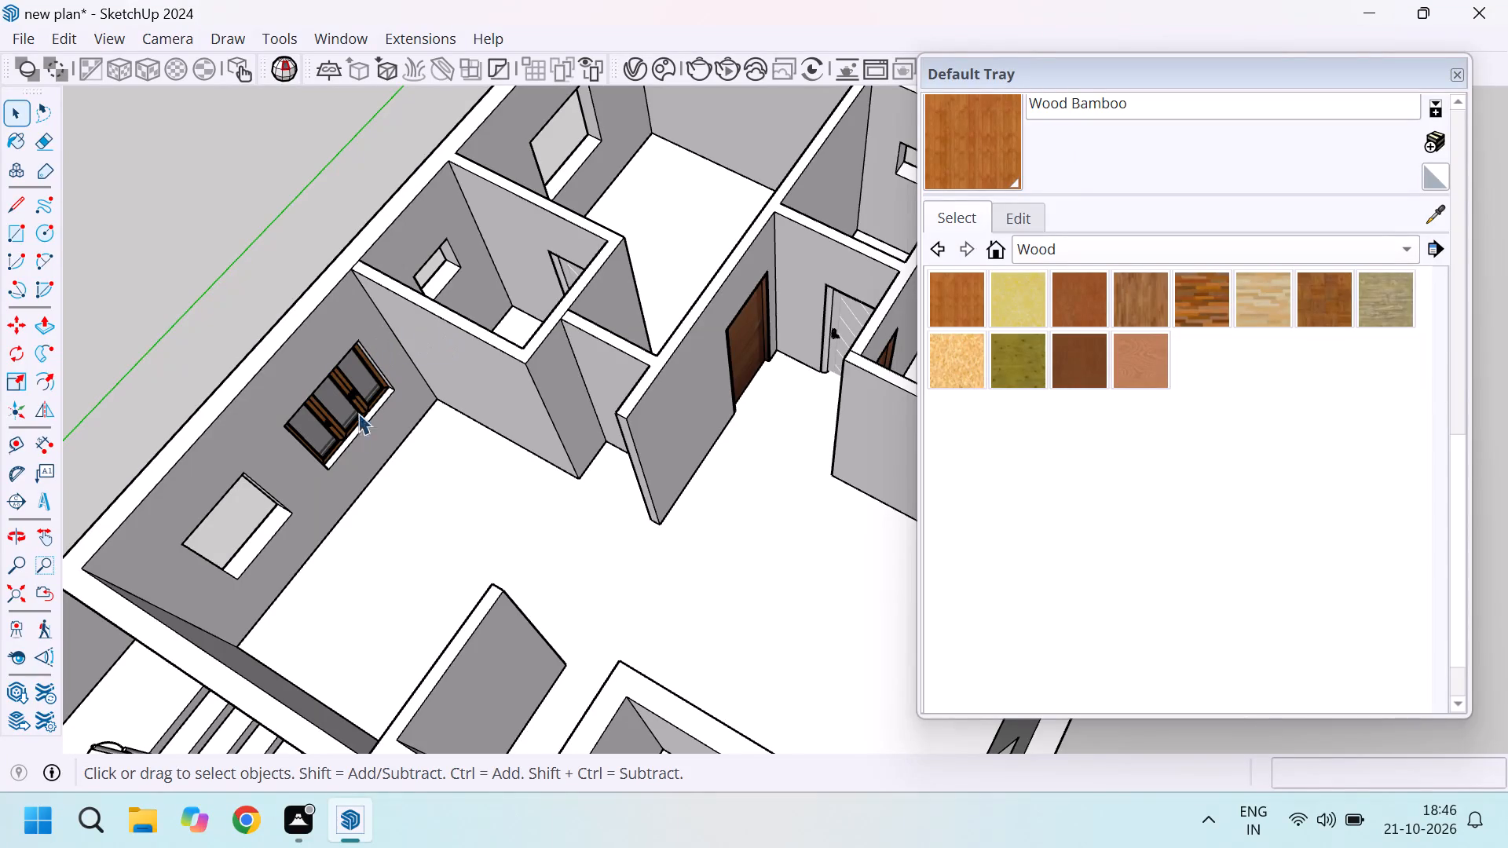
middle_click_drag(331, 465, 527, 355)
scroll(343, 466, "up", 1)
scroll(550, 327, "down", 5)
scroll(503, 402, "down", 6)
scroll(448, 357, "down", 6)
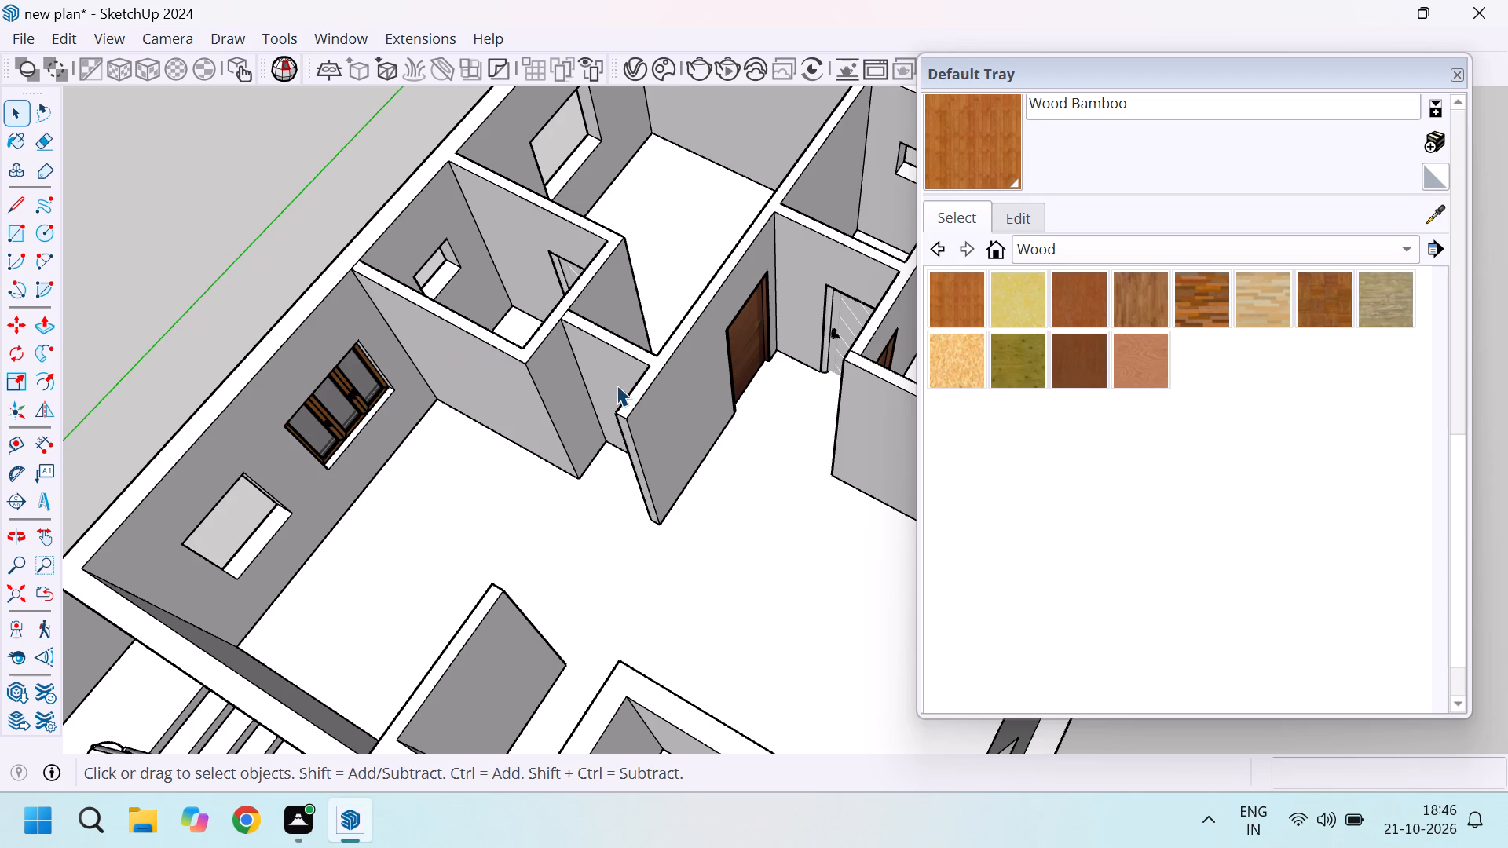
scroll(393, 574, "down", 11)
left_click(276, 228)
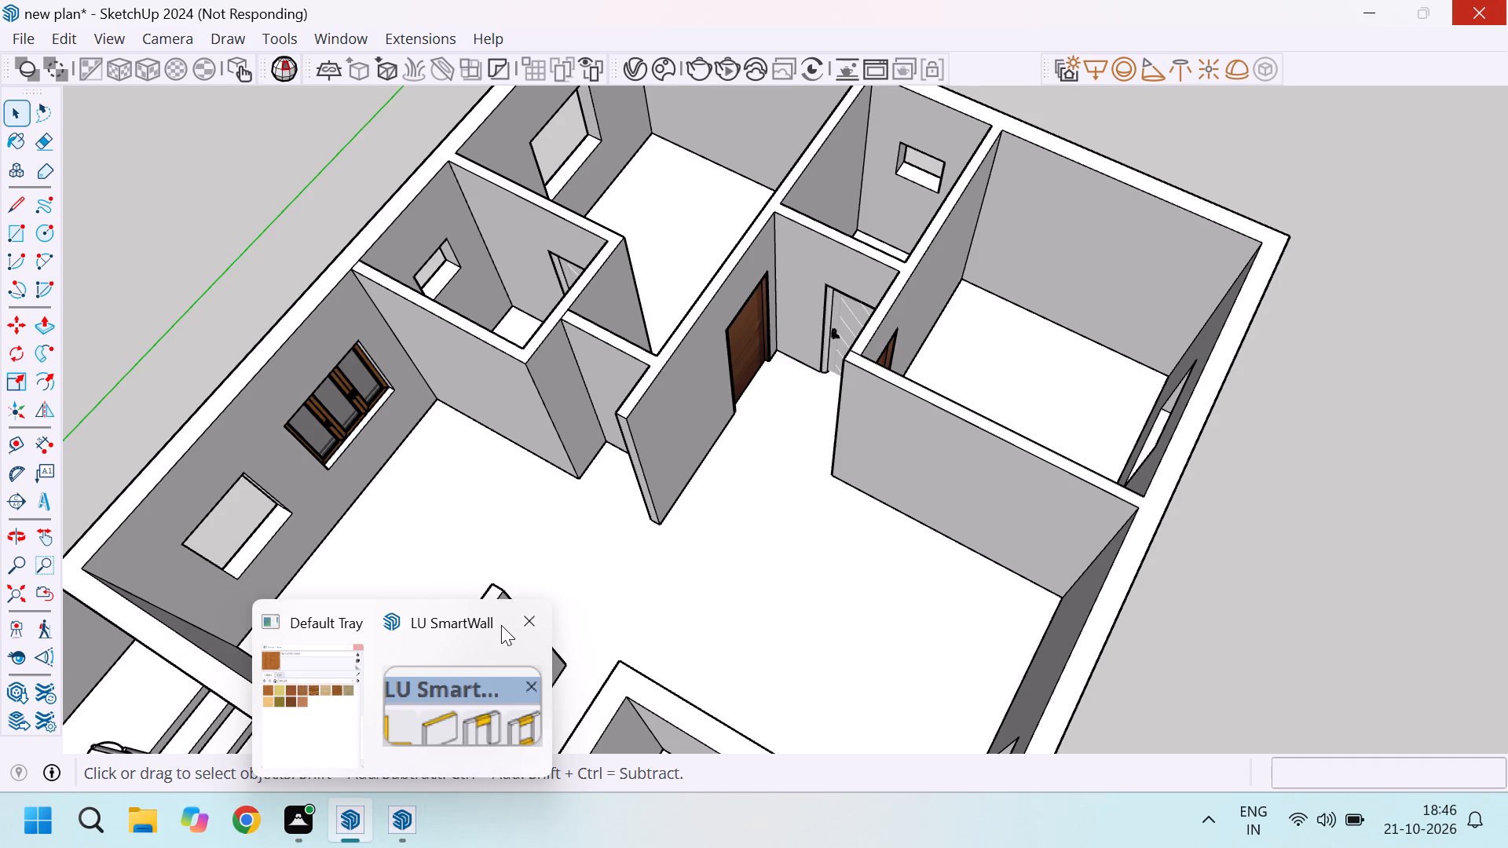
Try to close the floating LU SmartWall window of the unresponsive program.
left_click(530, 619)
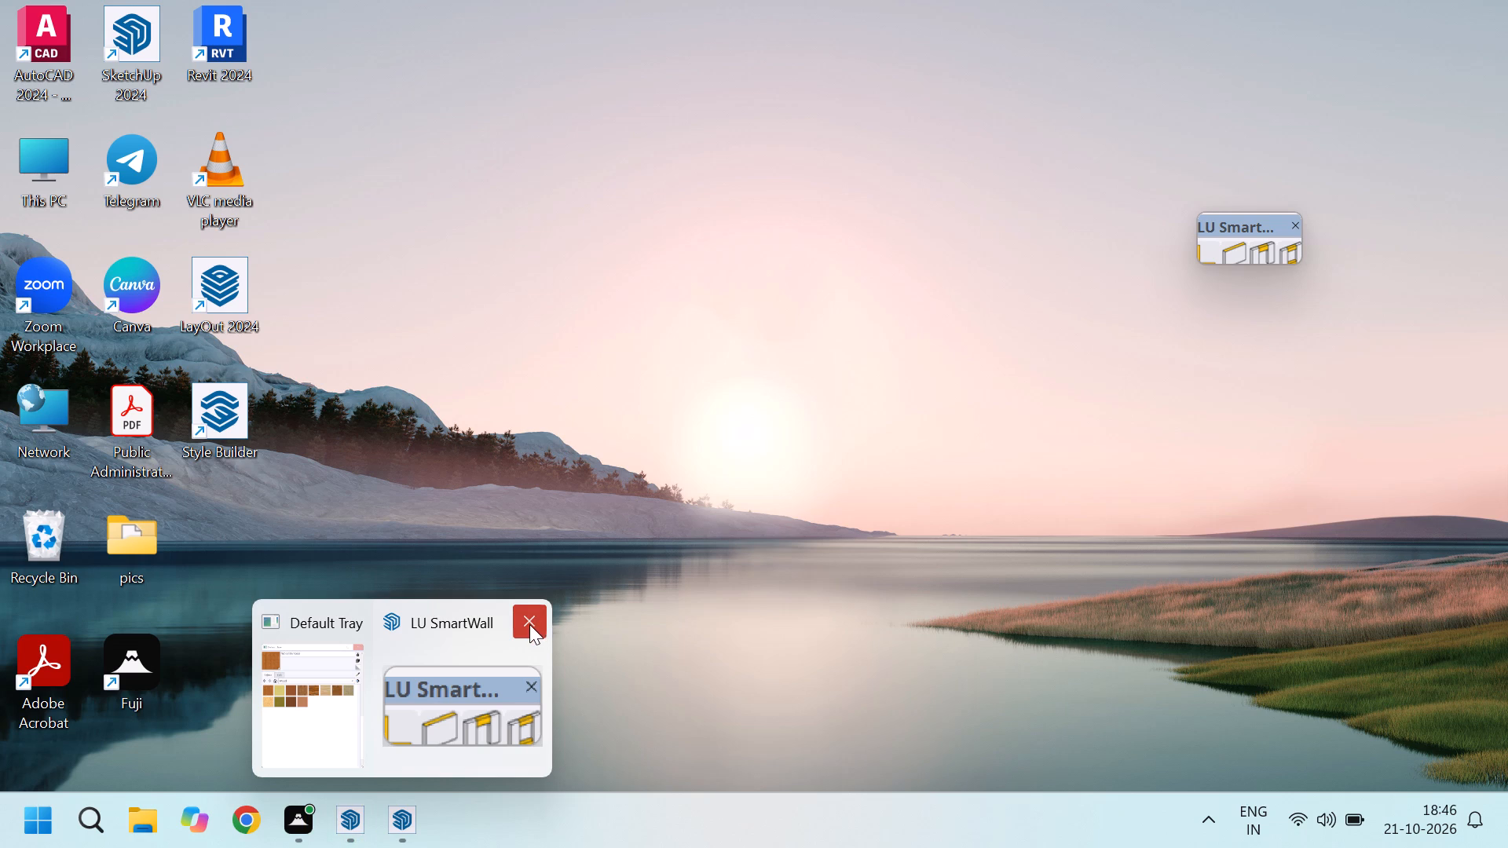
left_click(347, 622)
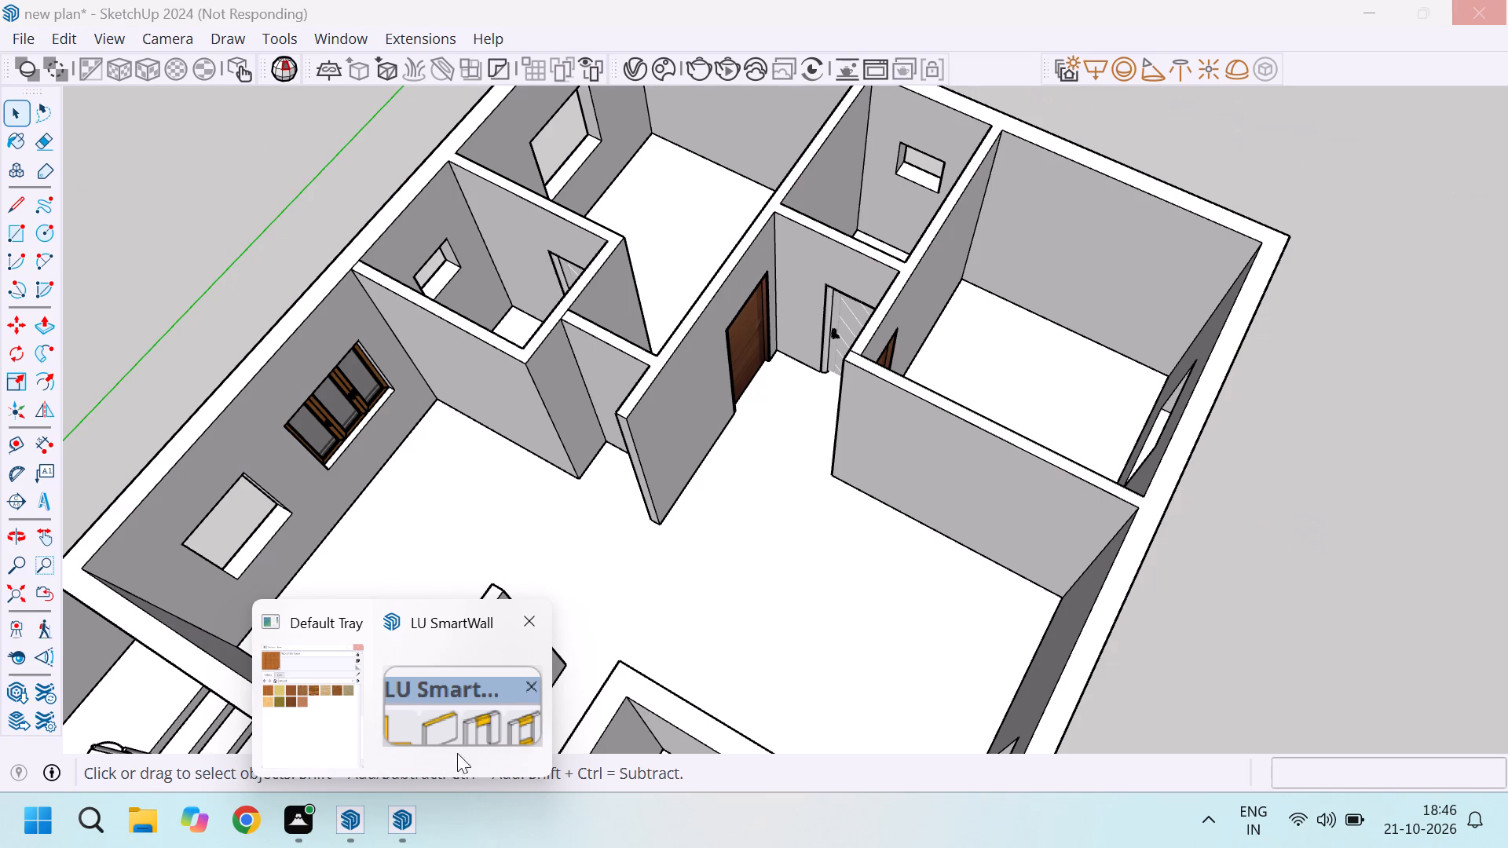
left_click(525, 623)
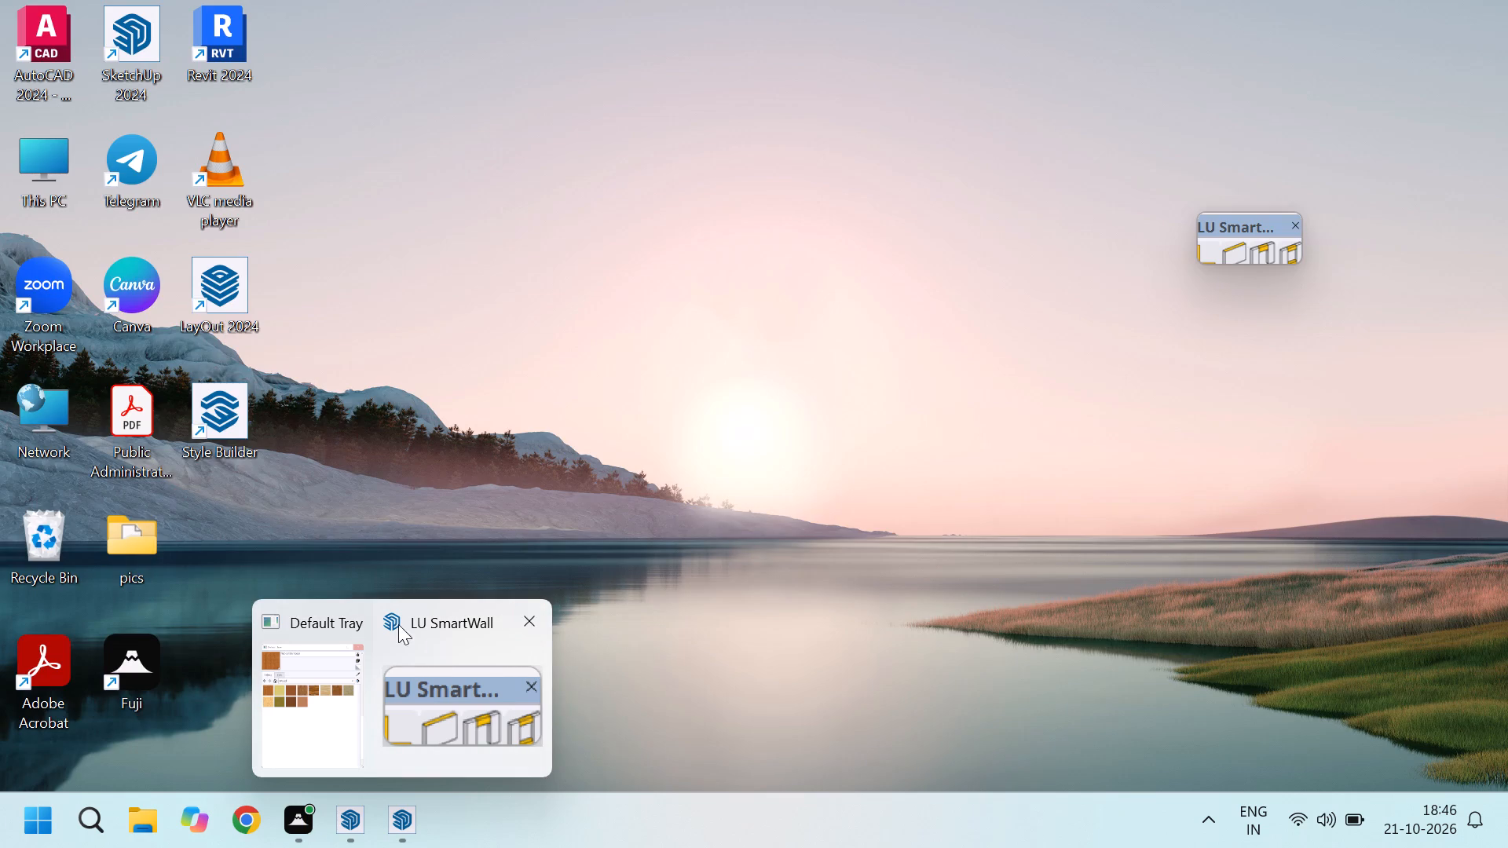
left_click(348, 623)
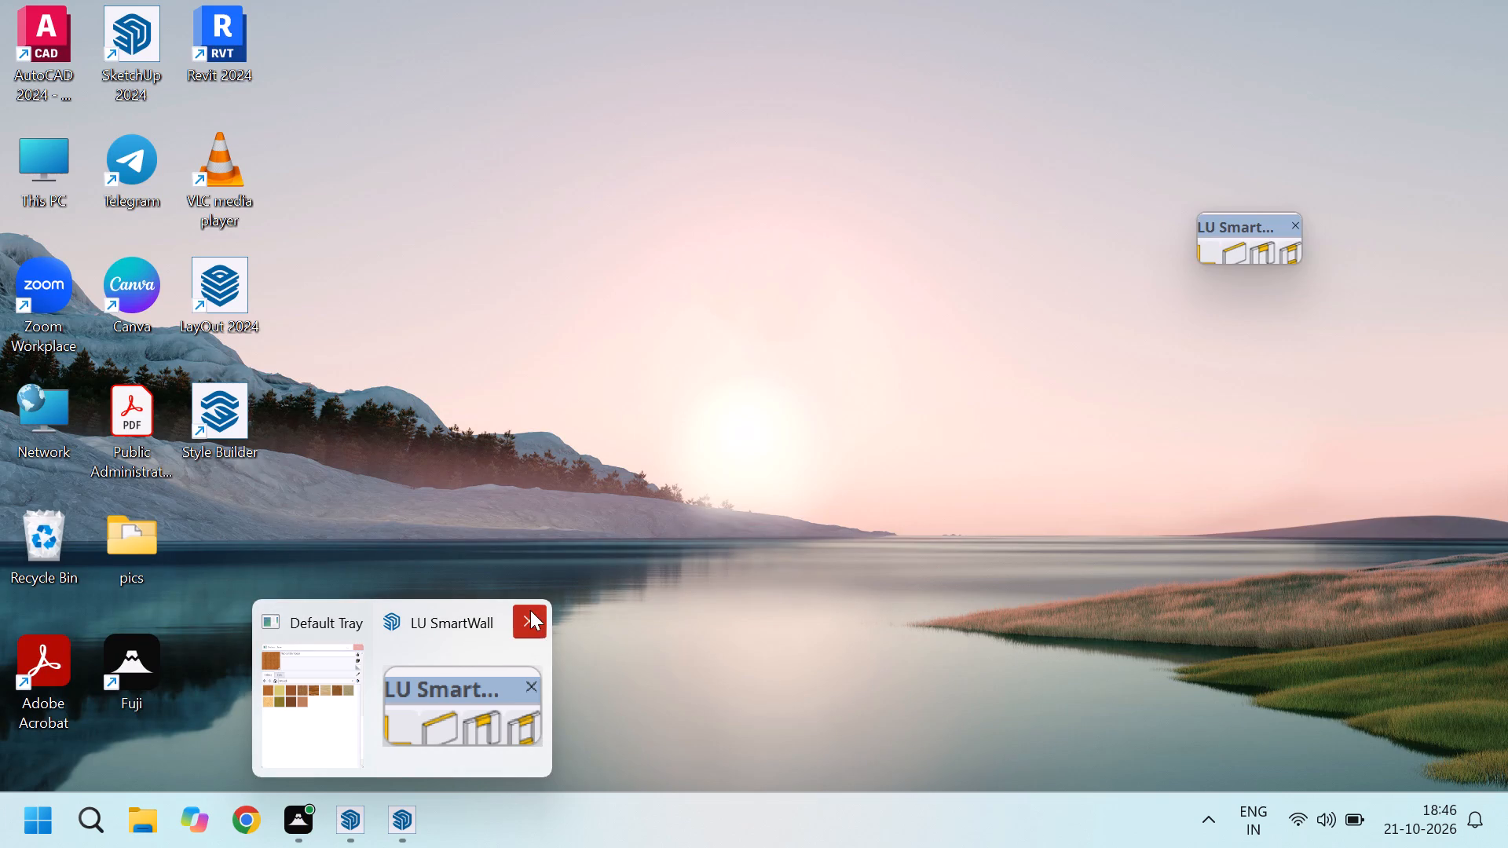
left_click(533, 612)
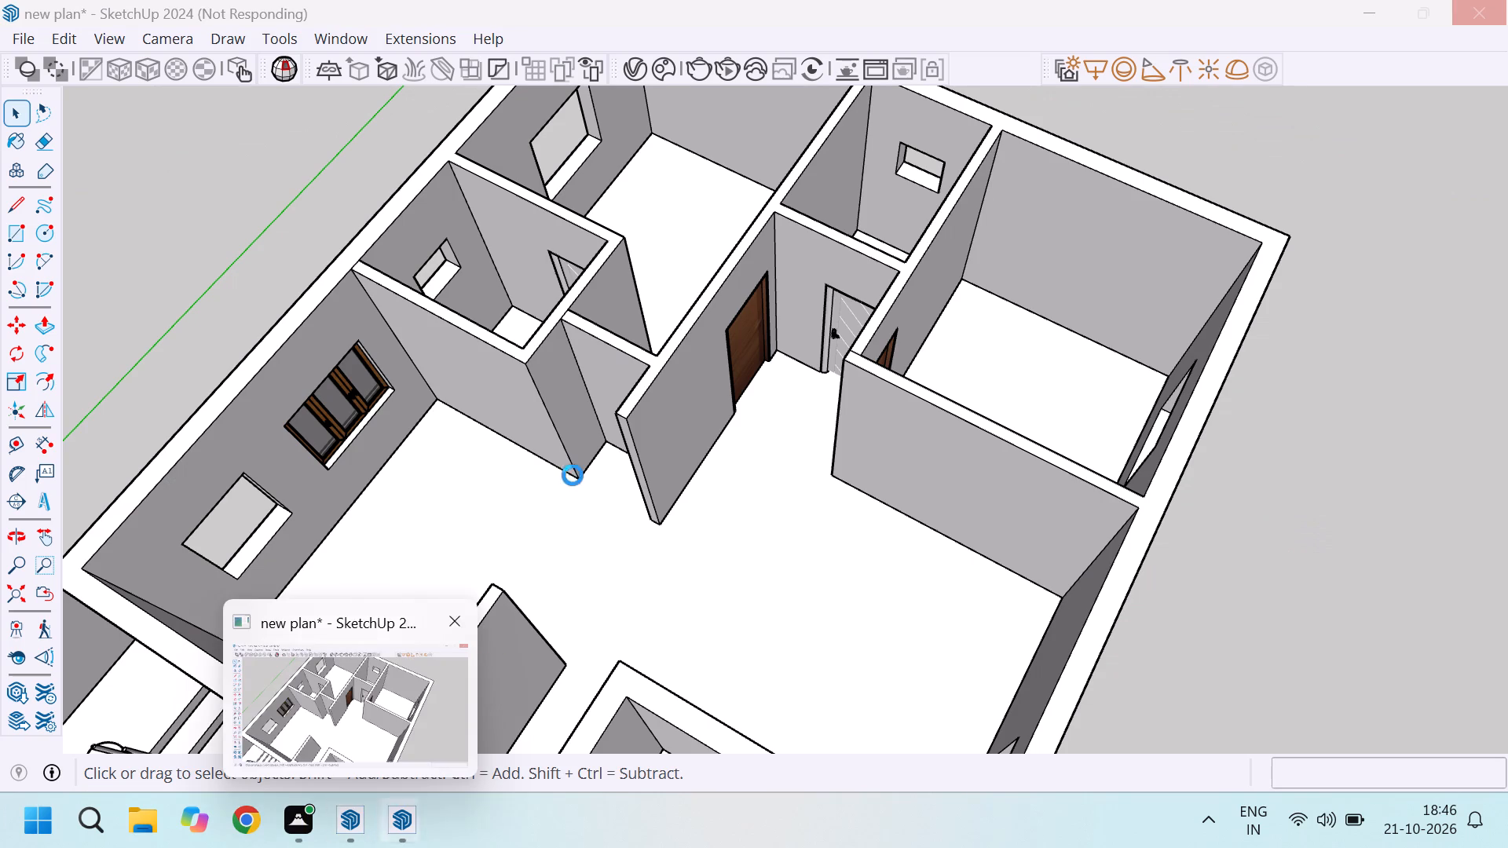
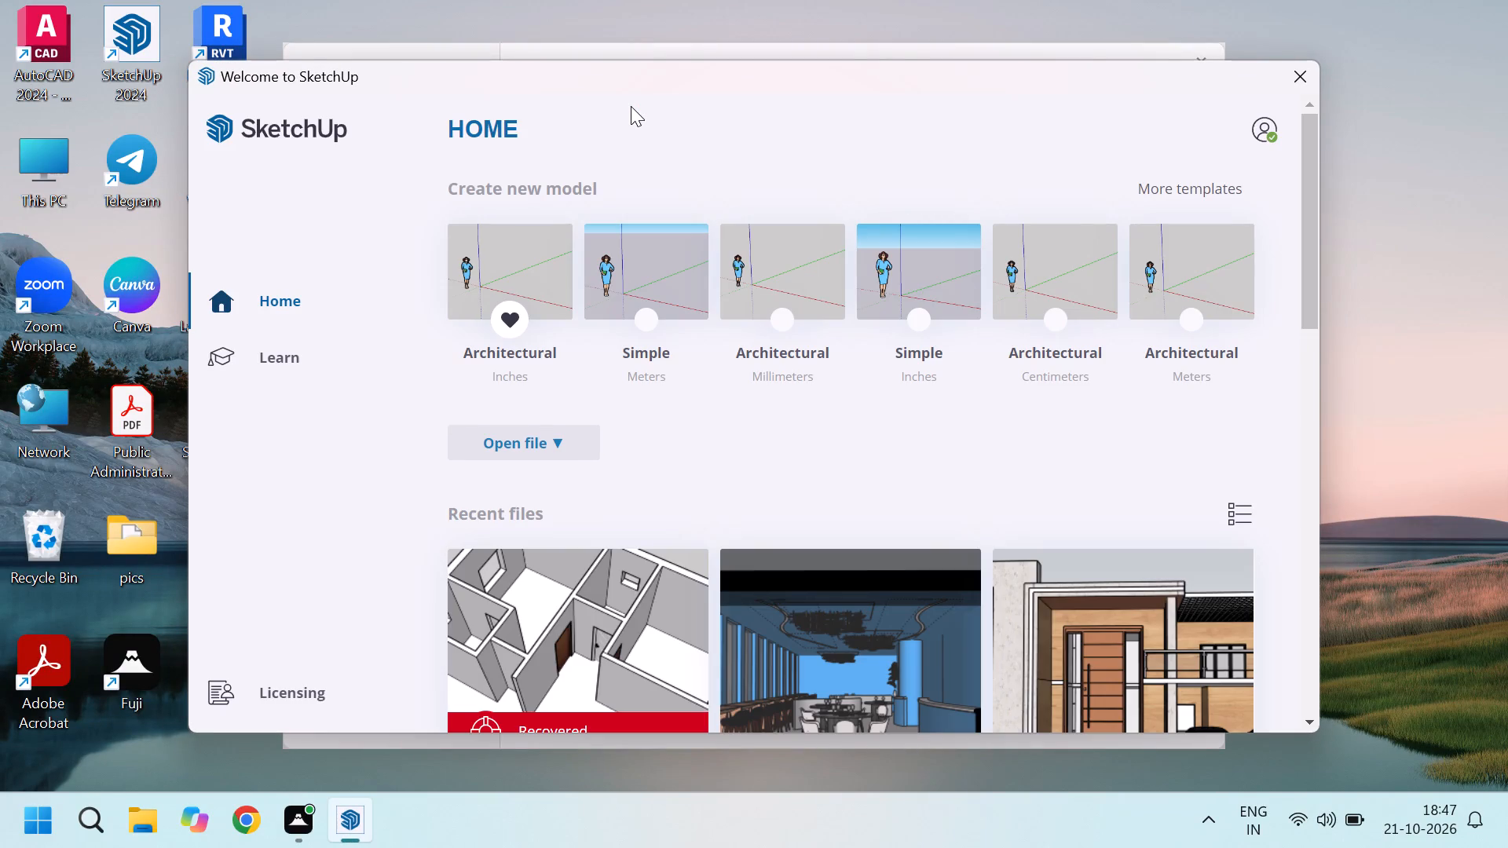
Open the recovered version of the recent model "new plan".
scroll(814, 484, "down", 5)
scroll(633, 403, "up", 2)
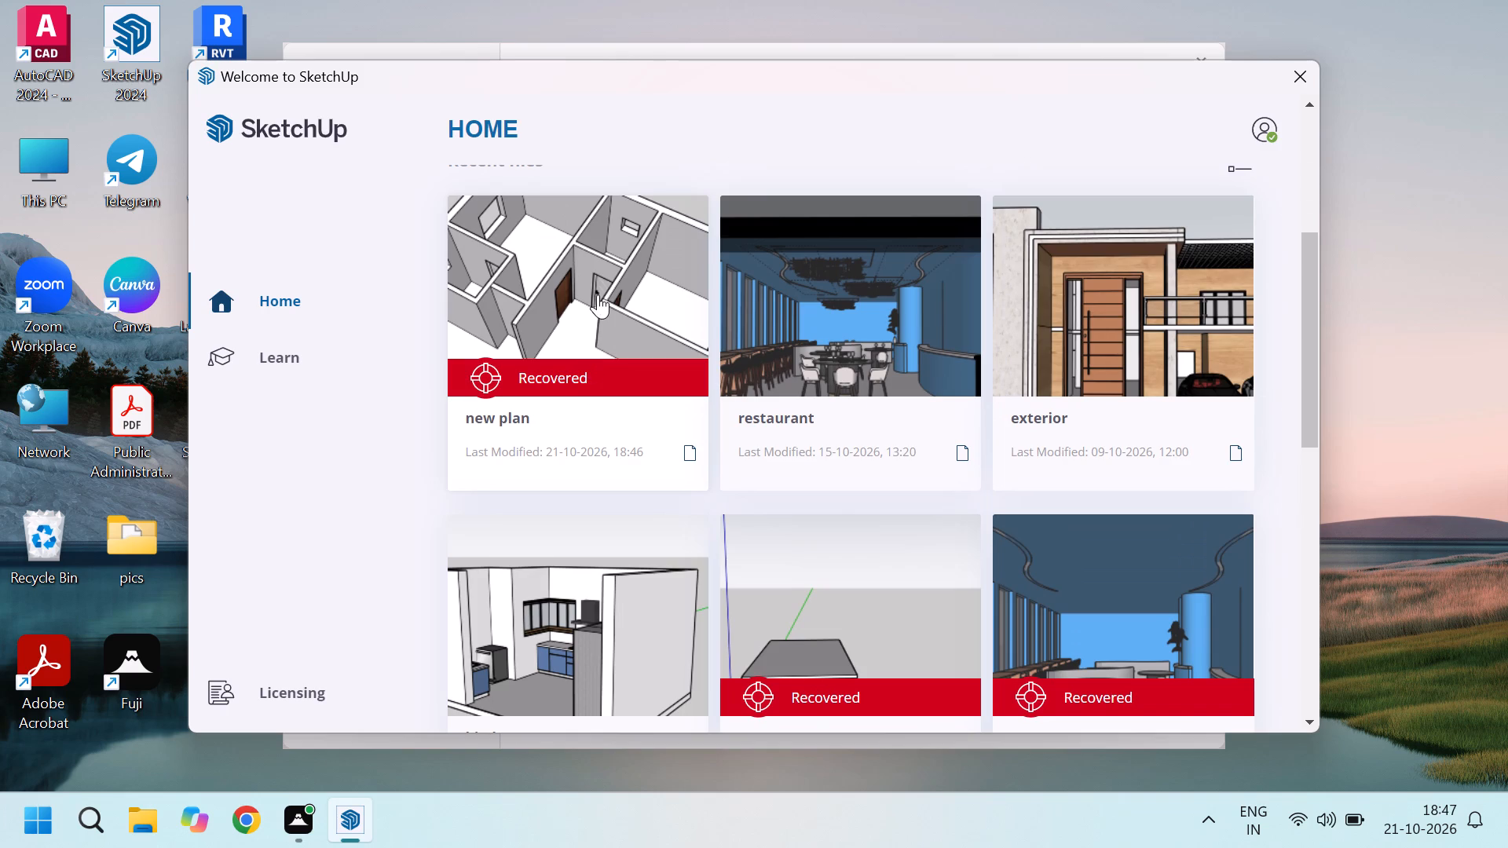
left_click(598, 296)
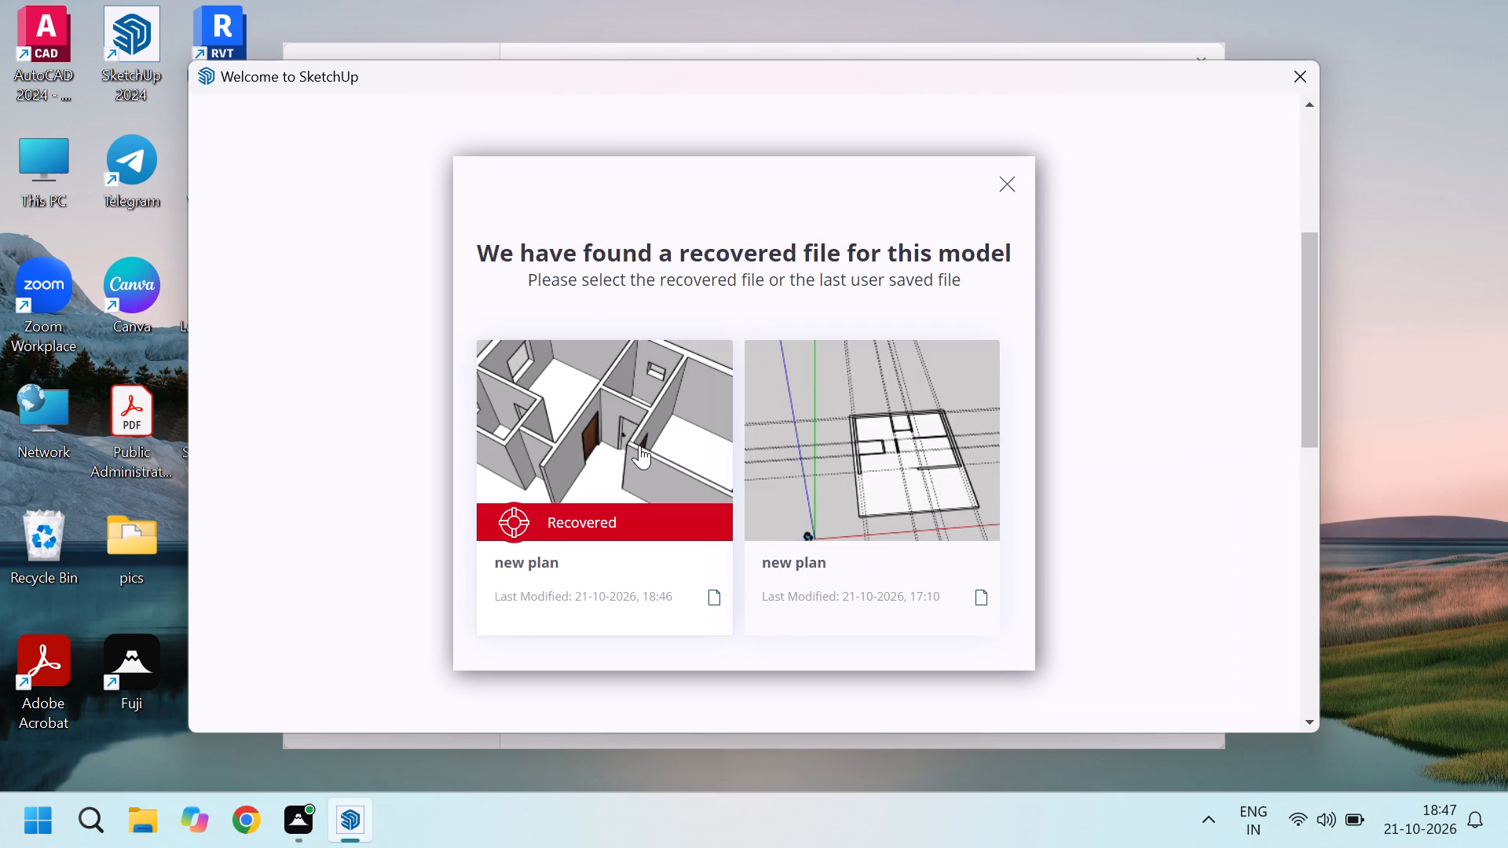
left_click(639, 445)
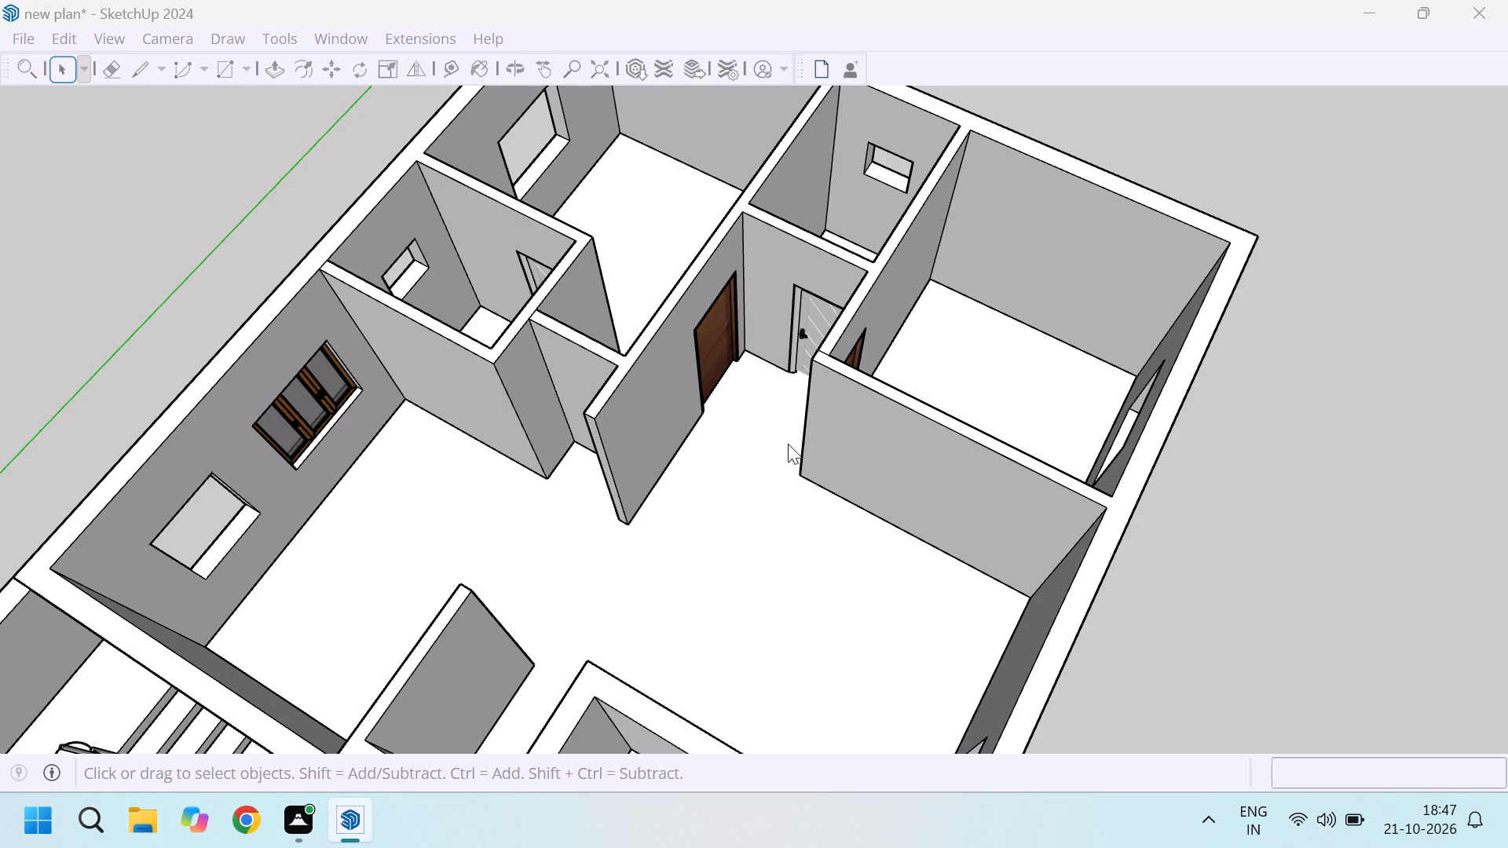
Copy the three-panel wooden window 14' 7 7/16" along its exterior wall into the empty large opening near the corner, aligning the lower corners.
scroll(796, 373, "down", 5)
middle_click_drag(553, 552, 692, 525)
scroll(537, 494, "down", 3)
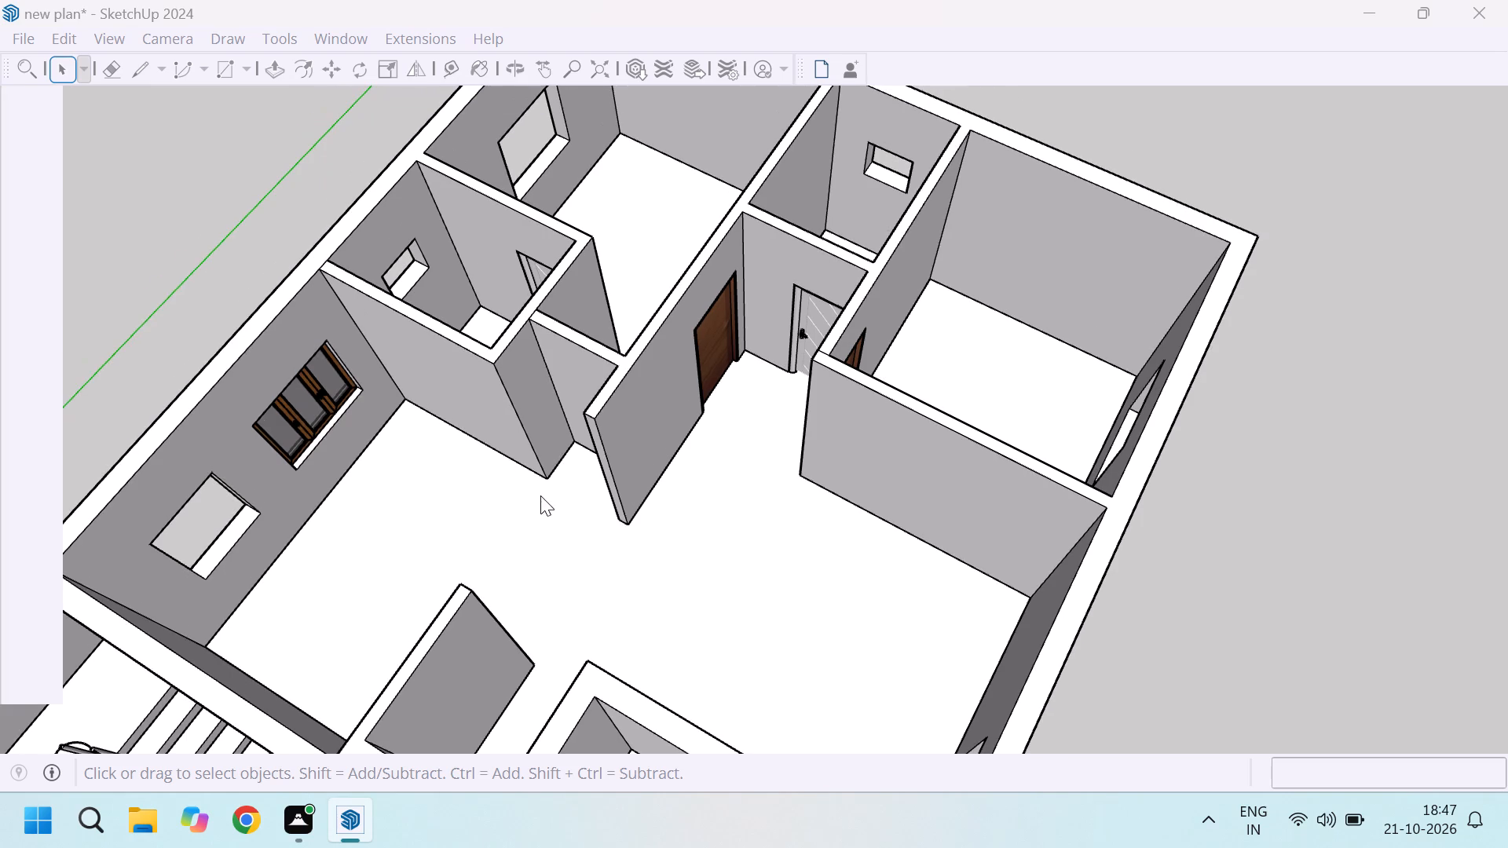
scroll(540, 495, "down", 2)
middle_click_drag(442, 569, 579, 506)
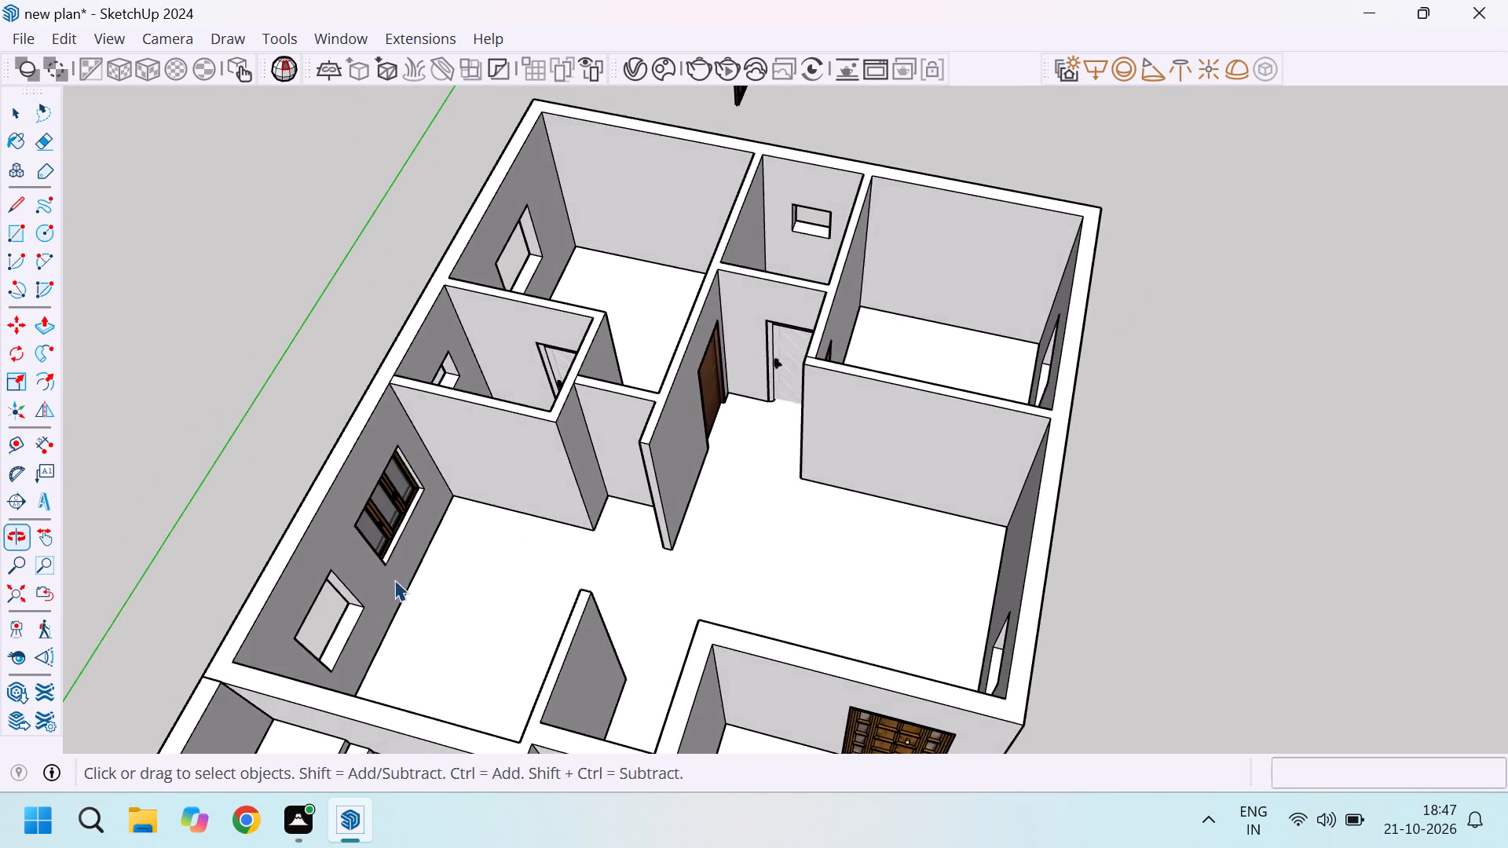
middle_click_drag(434, 577, 900, 310)
scroll(707, 387, "down", 4)
middle_click_drag(604, 536, 726, 568)
scroll(687, 569, "up", 6)
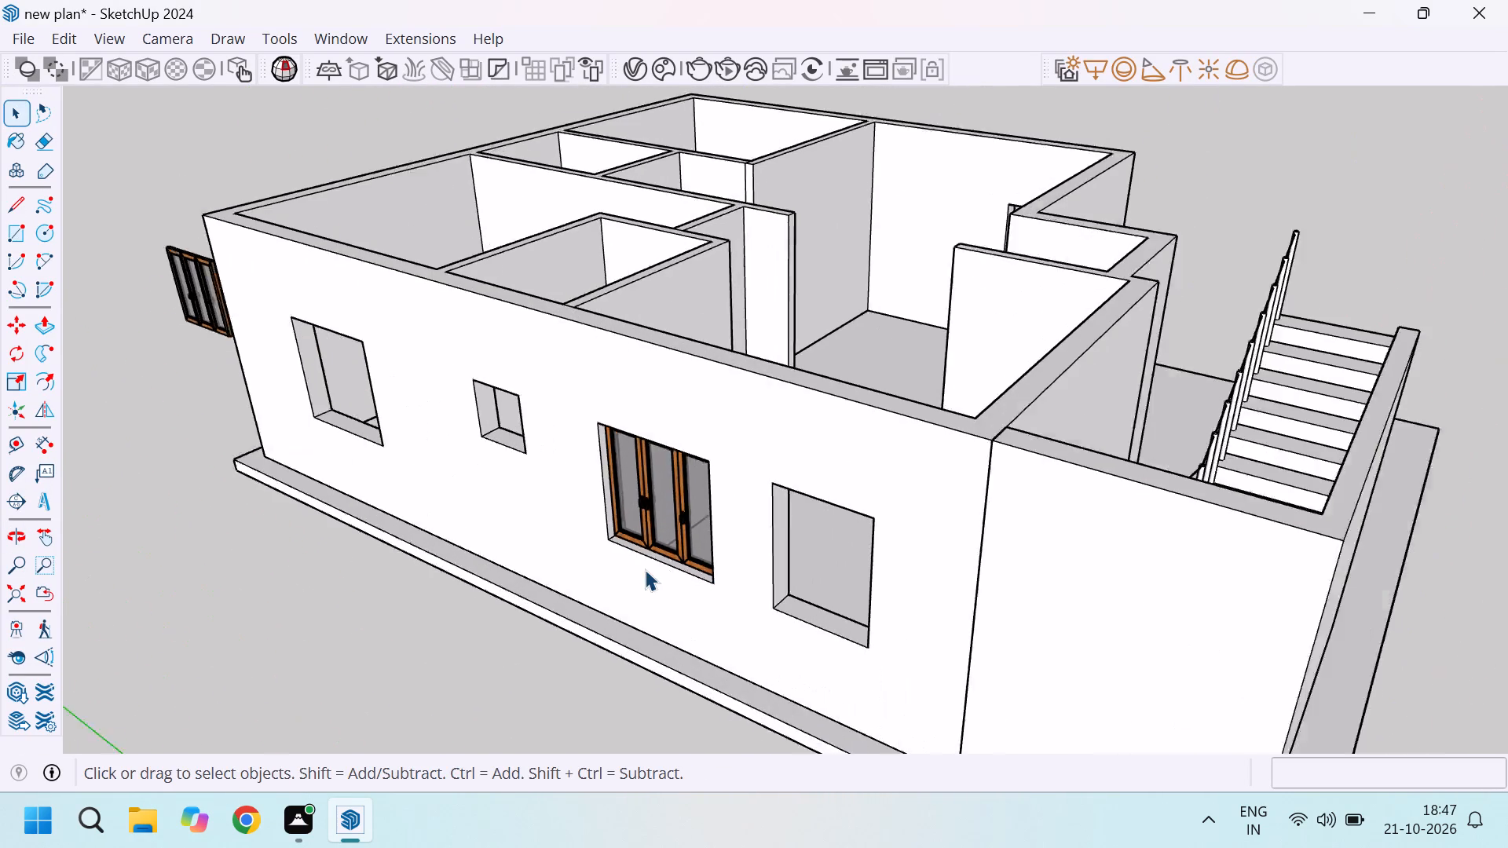
scroll(622, 546, "up", 11)
scroll(719, 511, "down", 6)
scroll(654, 515, "up", 12)
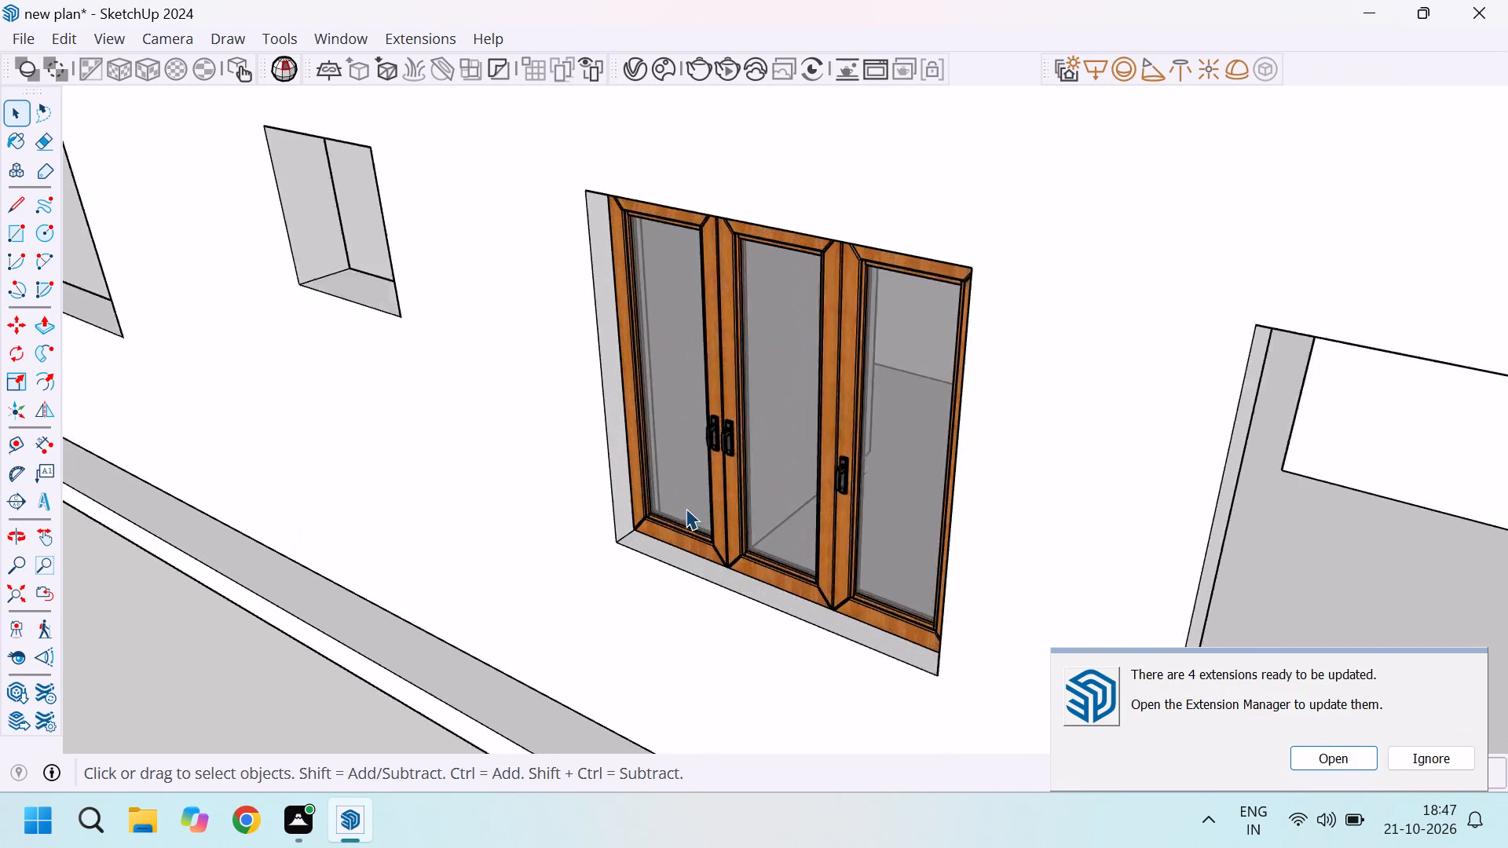
left_click(730, 468)
scroll(628, 518, "up", 5)
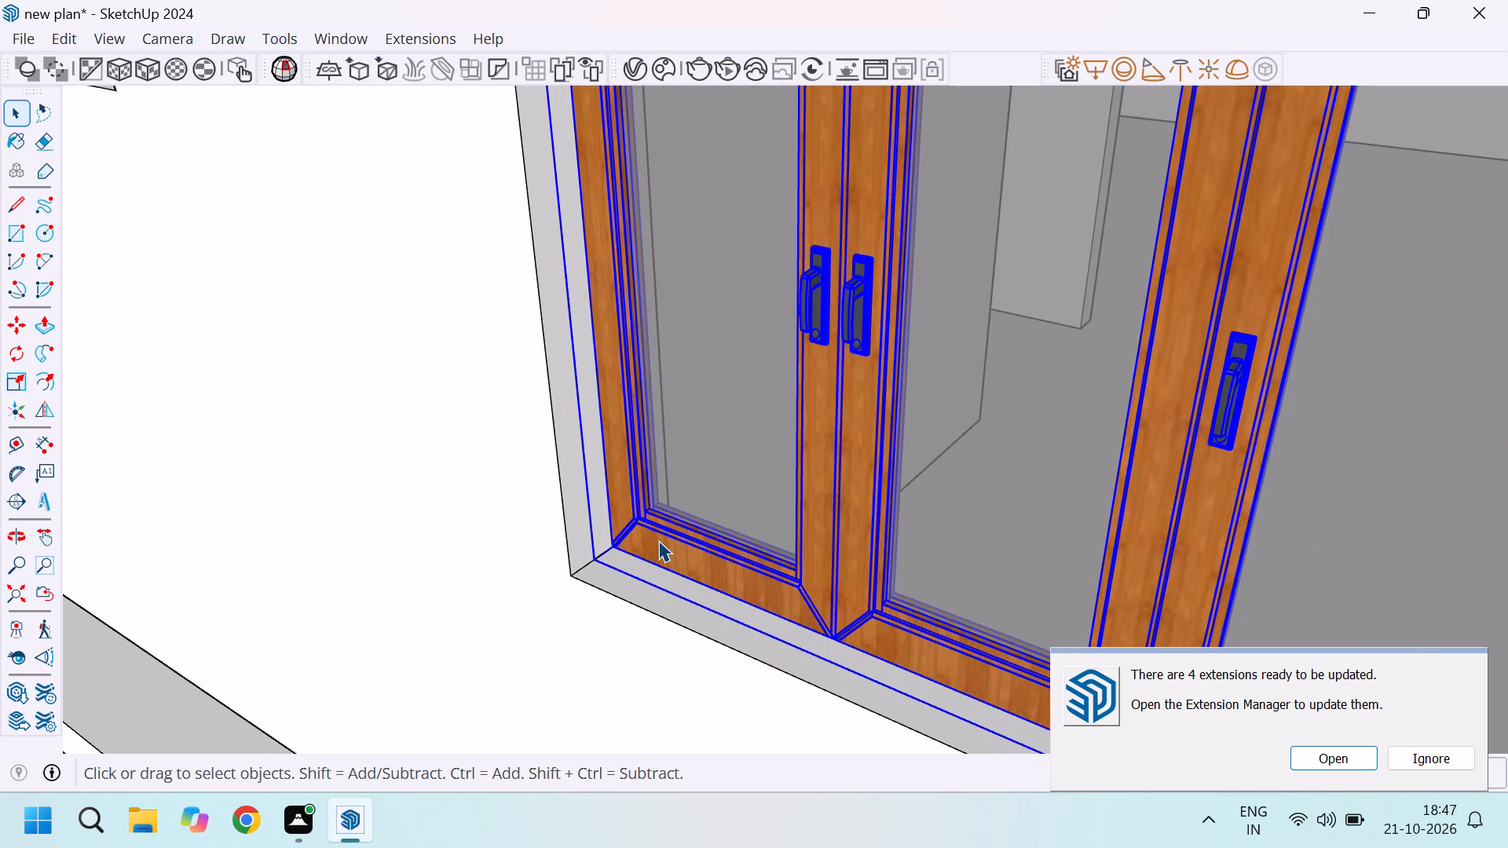
scroll(540, 557, "up", 3)
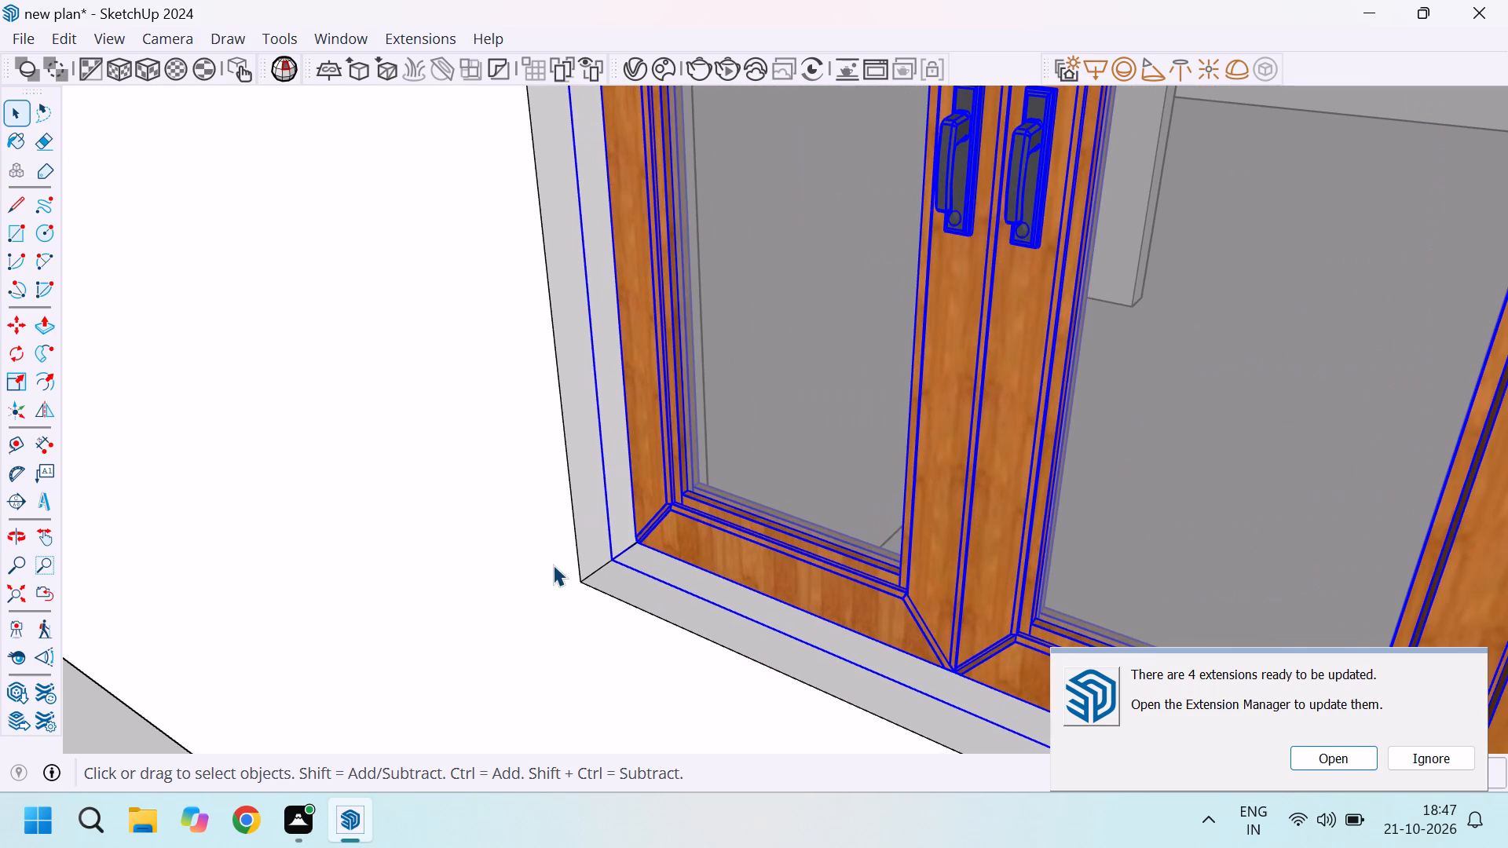
key("m")
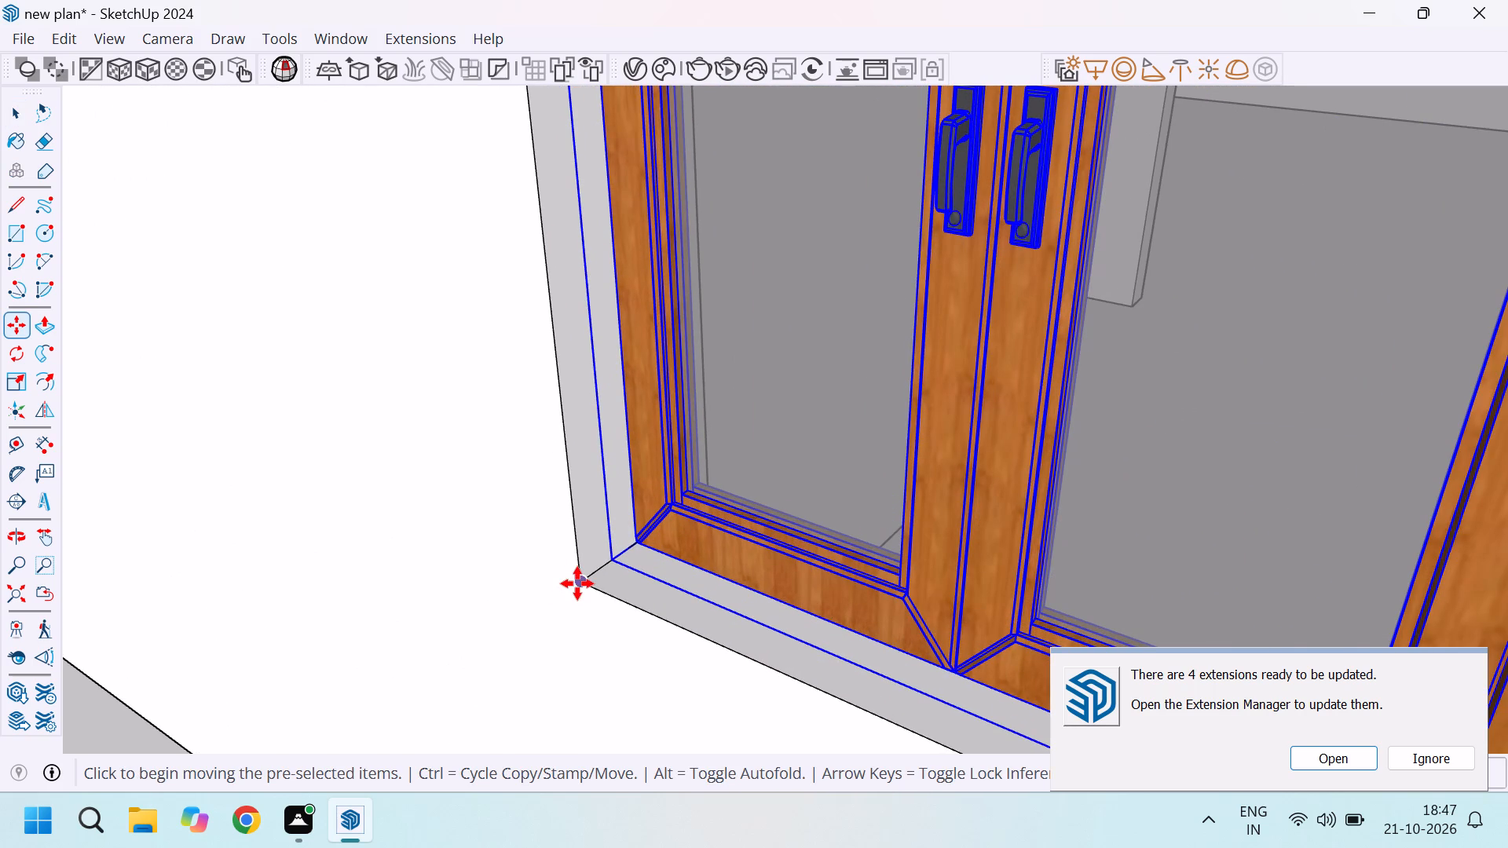
left_click(580, 585)
scroll(810, 309, "down", 13)
scroll(821, 301, "down", 20)
scroll(366, 211, "up", 15)
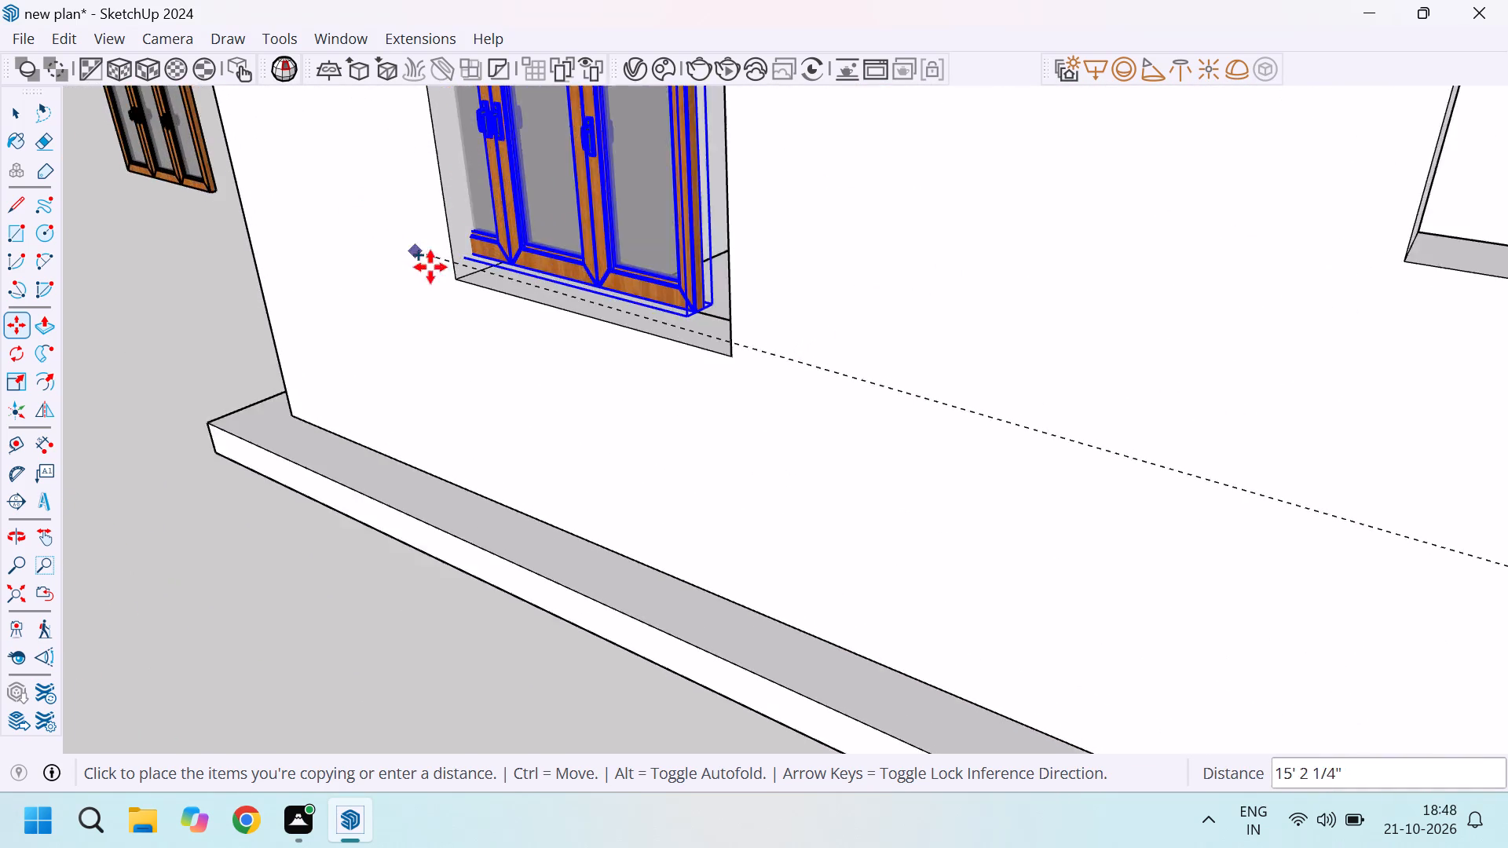
scroll(430, 267, "up", 11)
left_click(487, 291)
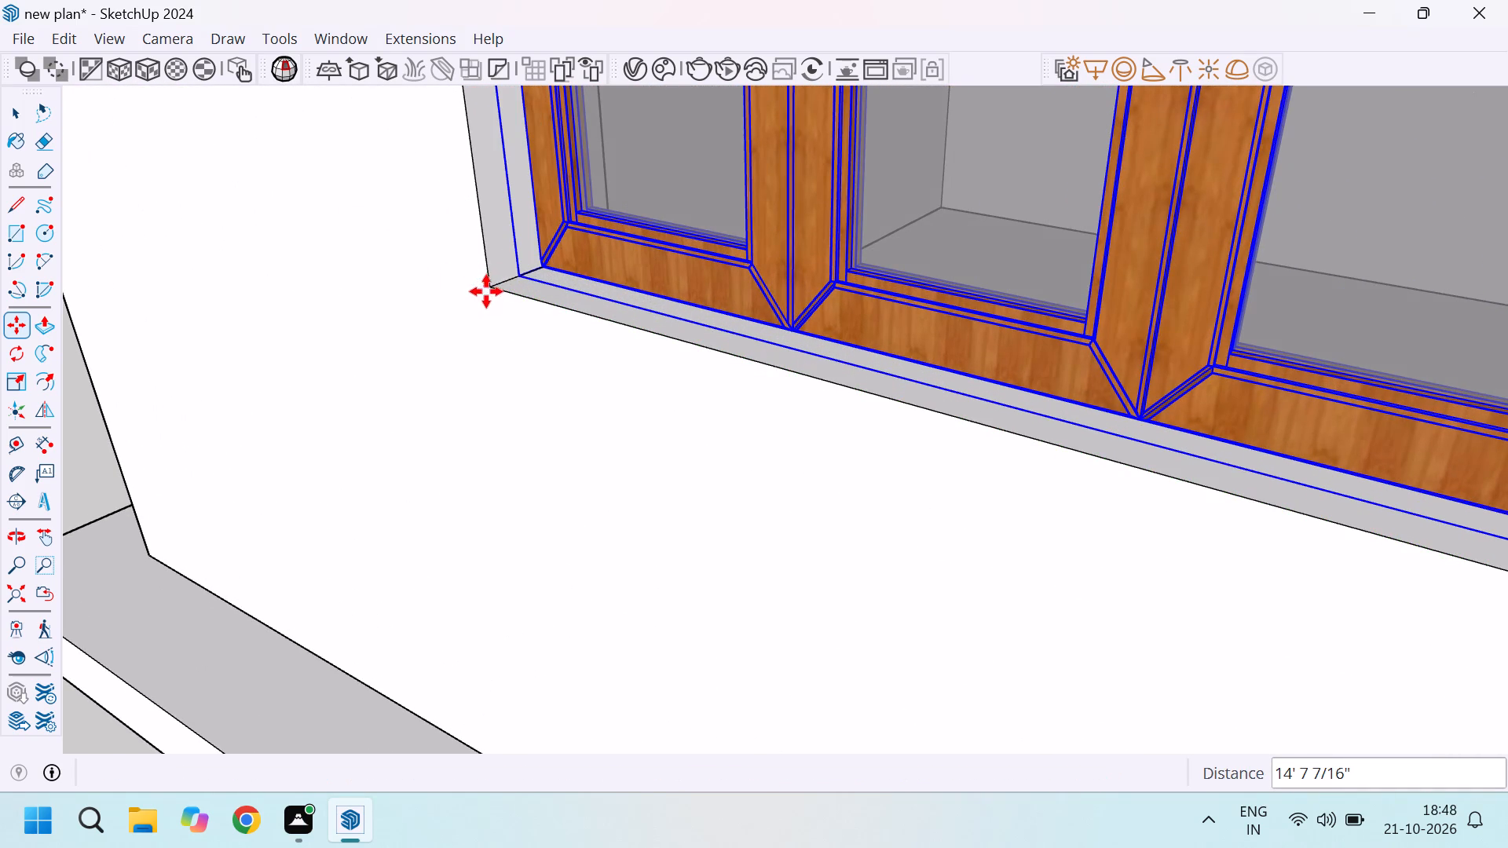
scroll(595, 479, "down", 19)
key("space")
scroll(629, 458, "down", 2)
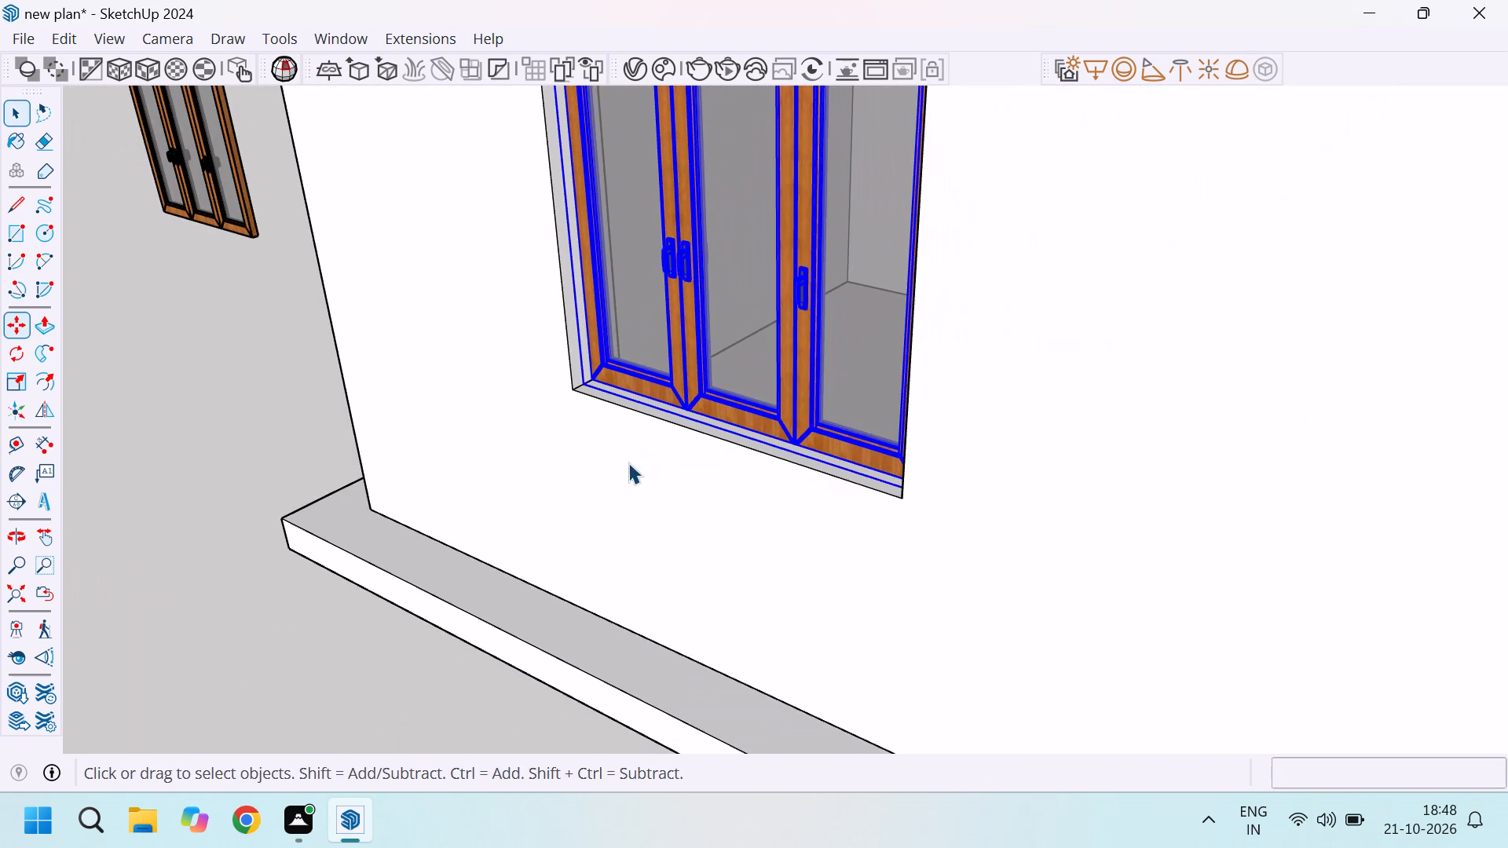
scroll(628, 462, "down", 11)
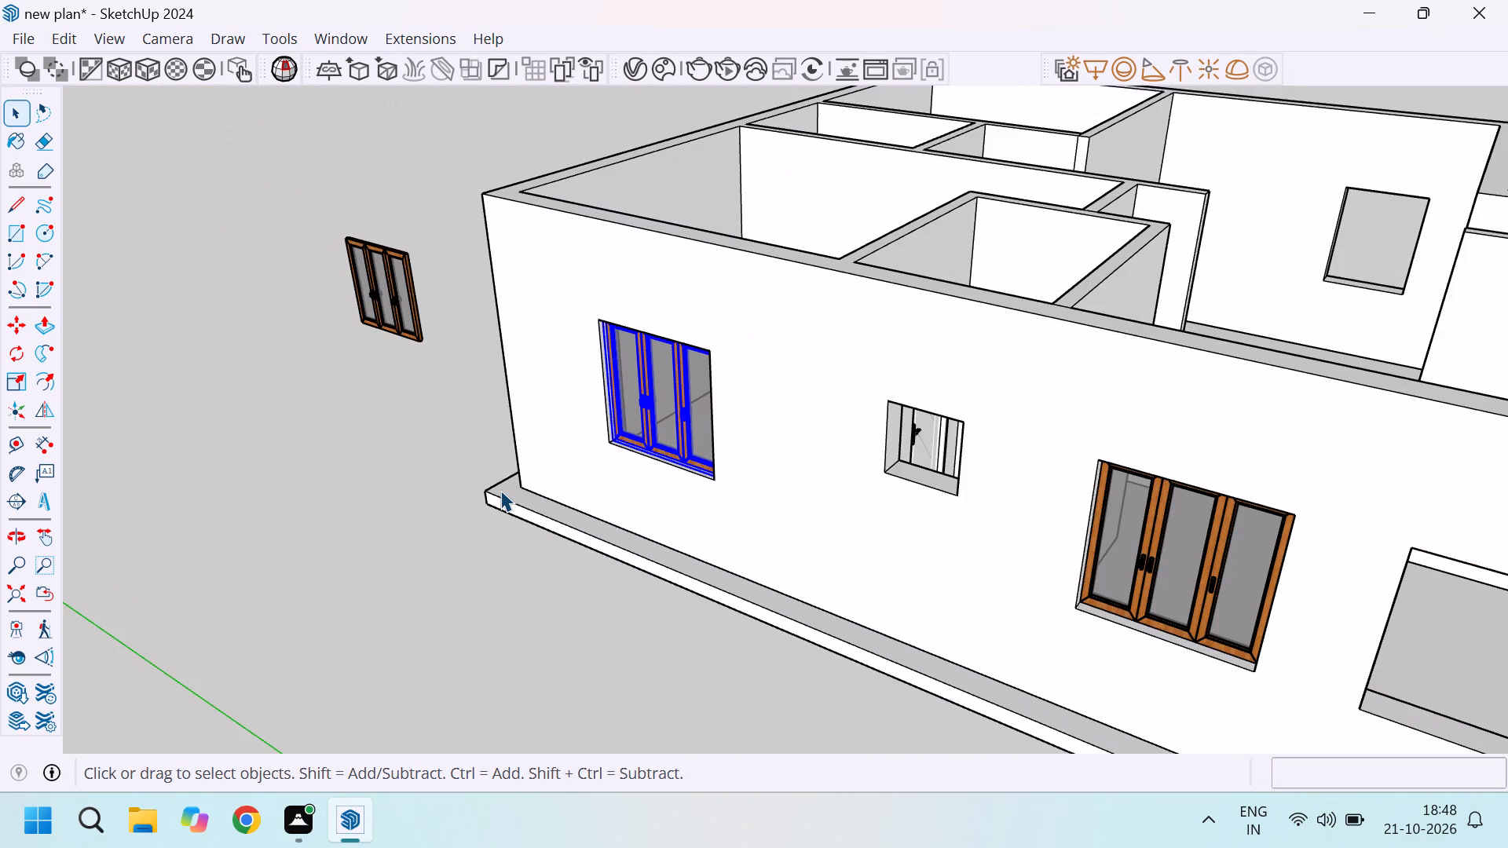
left_click_drag(396, 543, 396, 554)
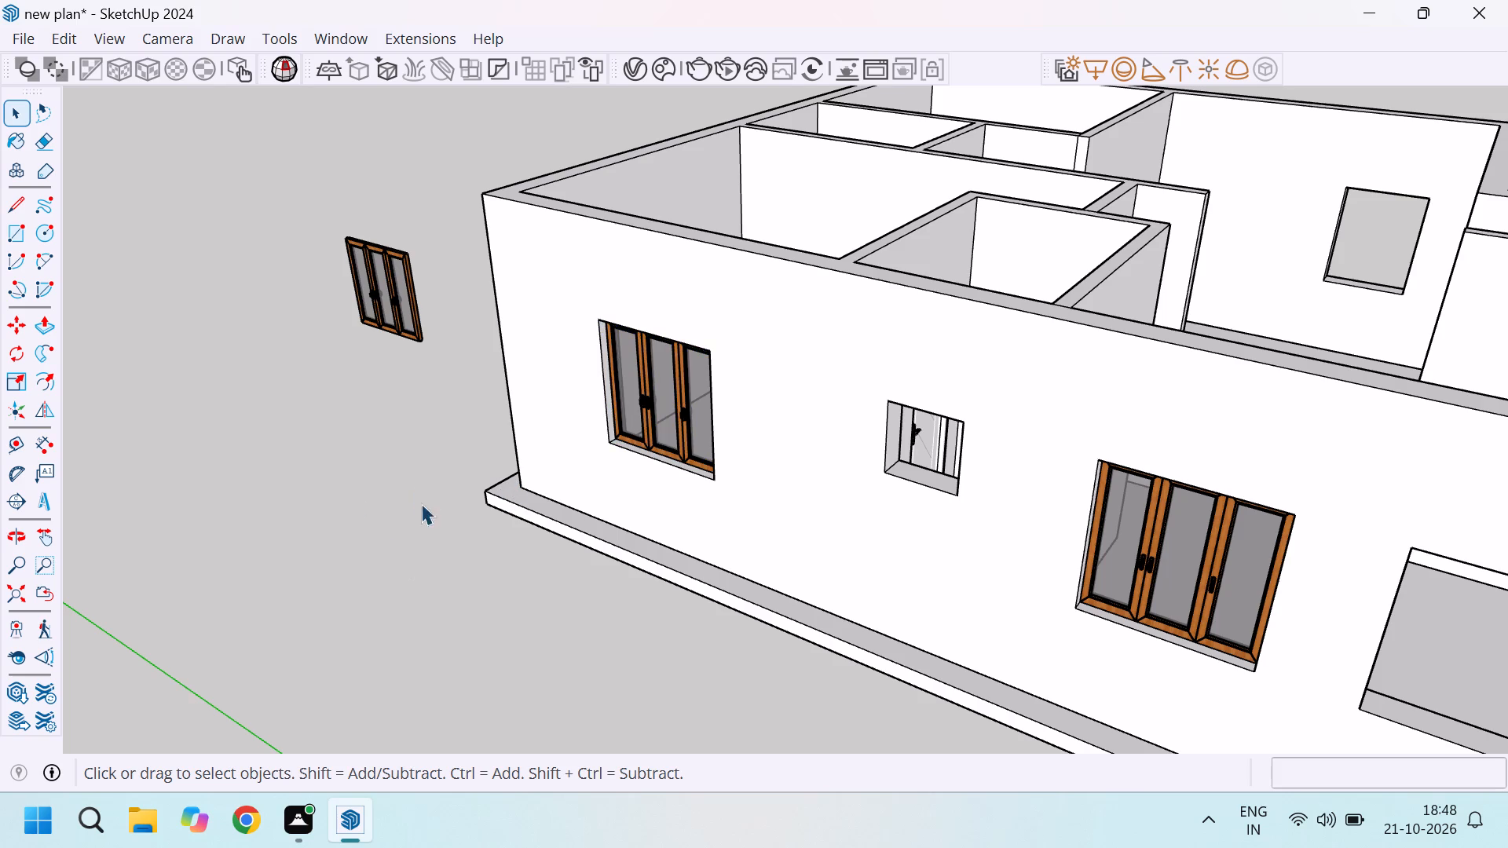
Measure the width of the empty window opening beside the wooden entrance door, using a temporary line along its sill.
scroll(357, 468, "down", 3)
middle_click_drag(436, 547, 631, 642)
scroll(600, 652, "down", 5)
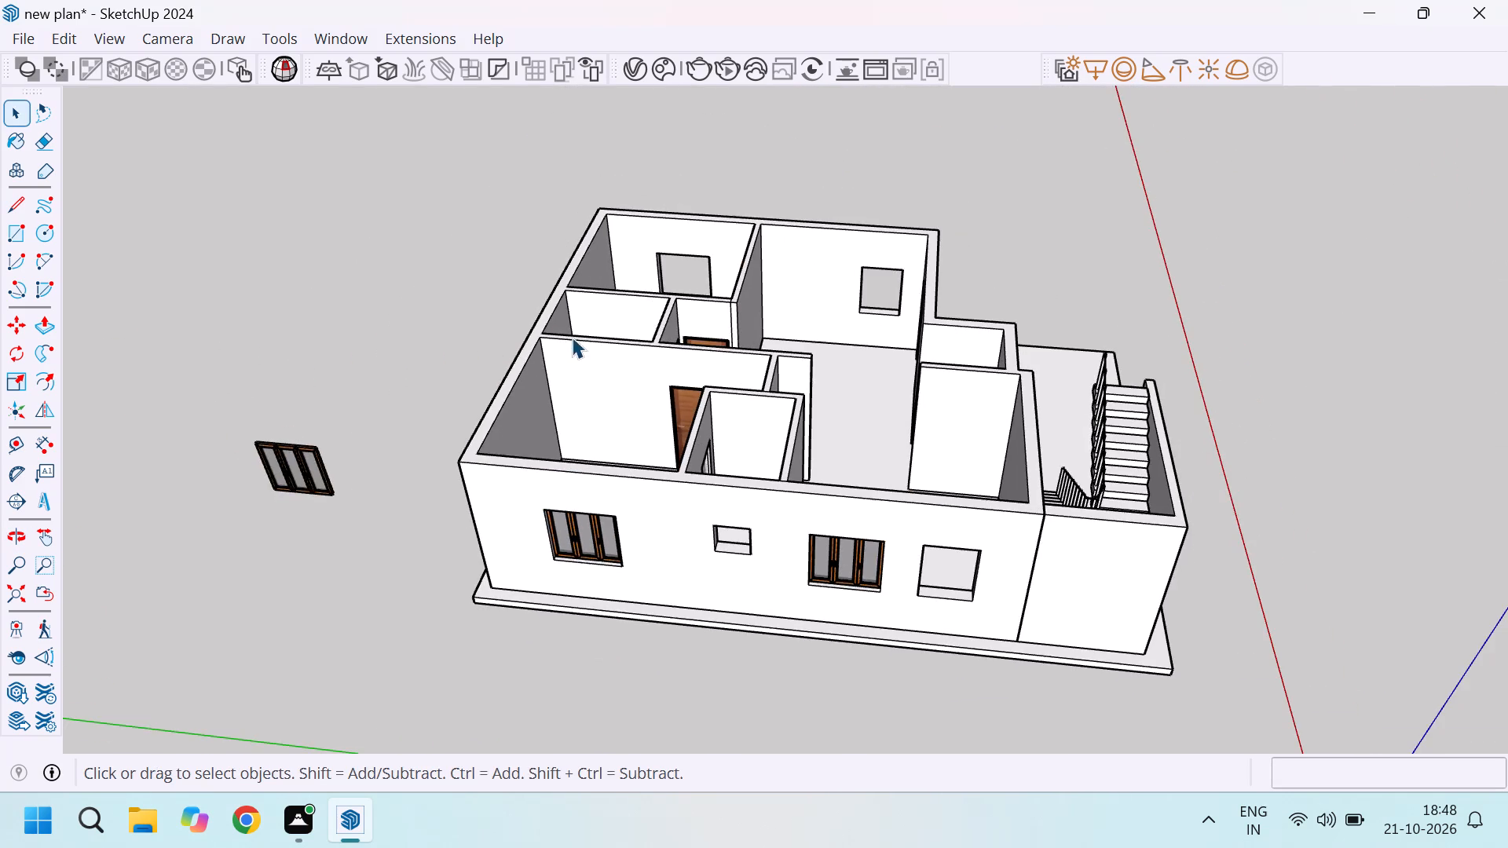
middle_click_drag(572, 337, 797, 438)
scroll(636, 380, "up", 4)
scroll(774, 692, "down", 4)
scroll(822, 395, "up", 5)
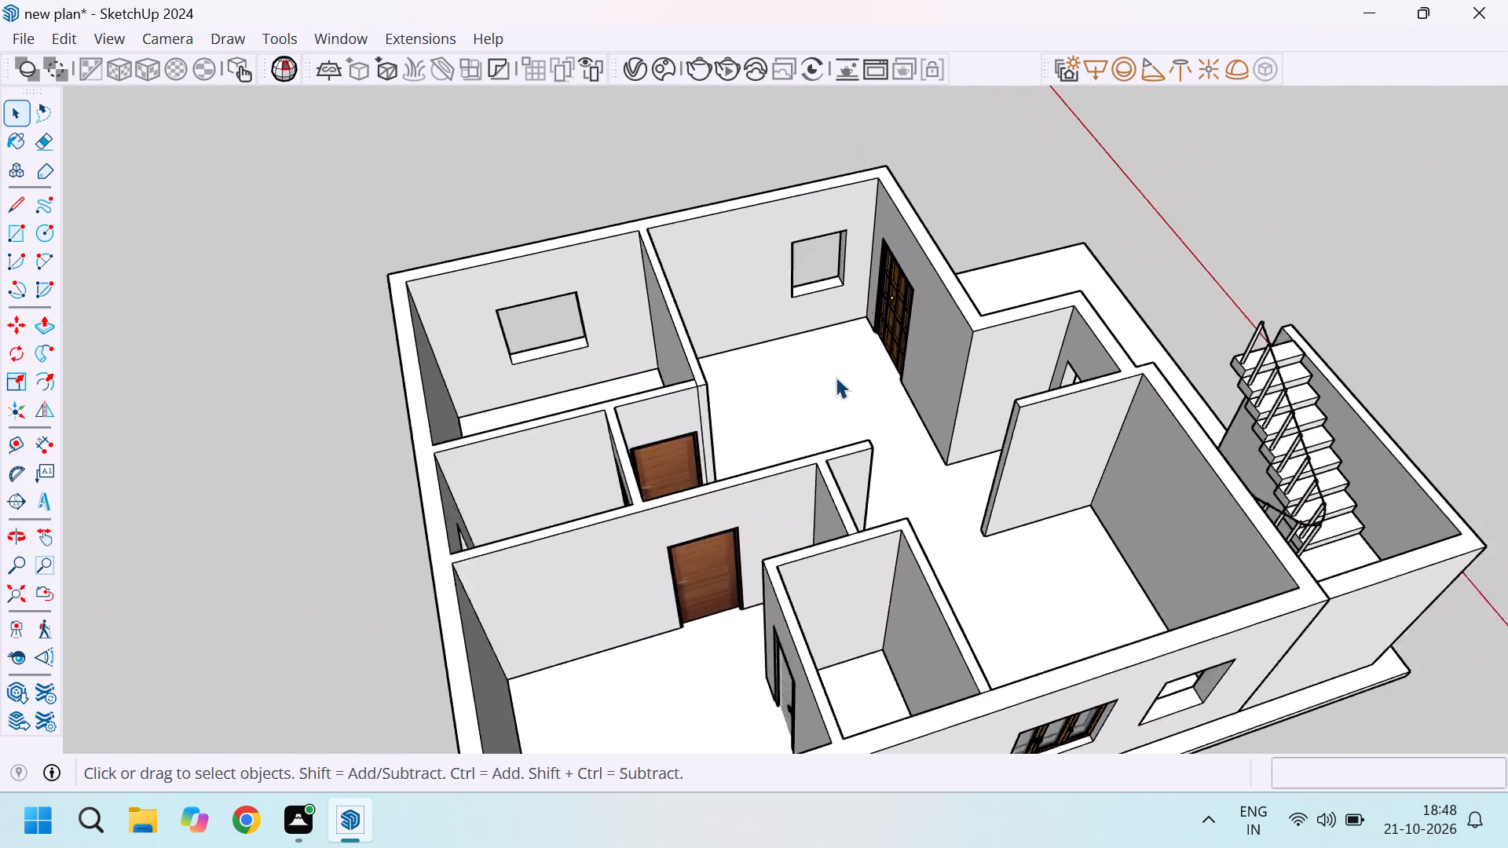
scroll(806, 239, "up", 5)
scroll(839, 354, "down", 5)
scroll(596, 333, "down", 5)
scroll(763, 303, "up", 8)
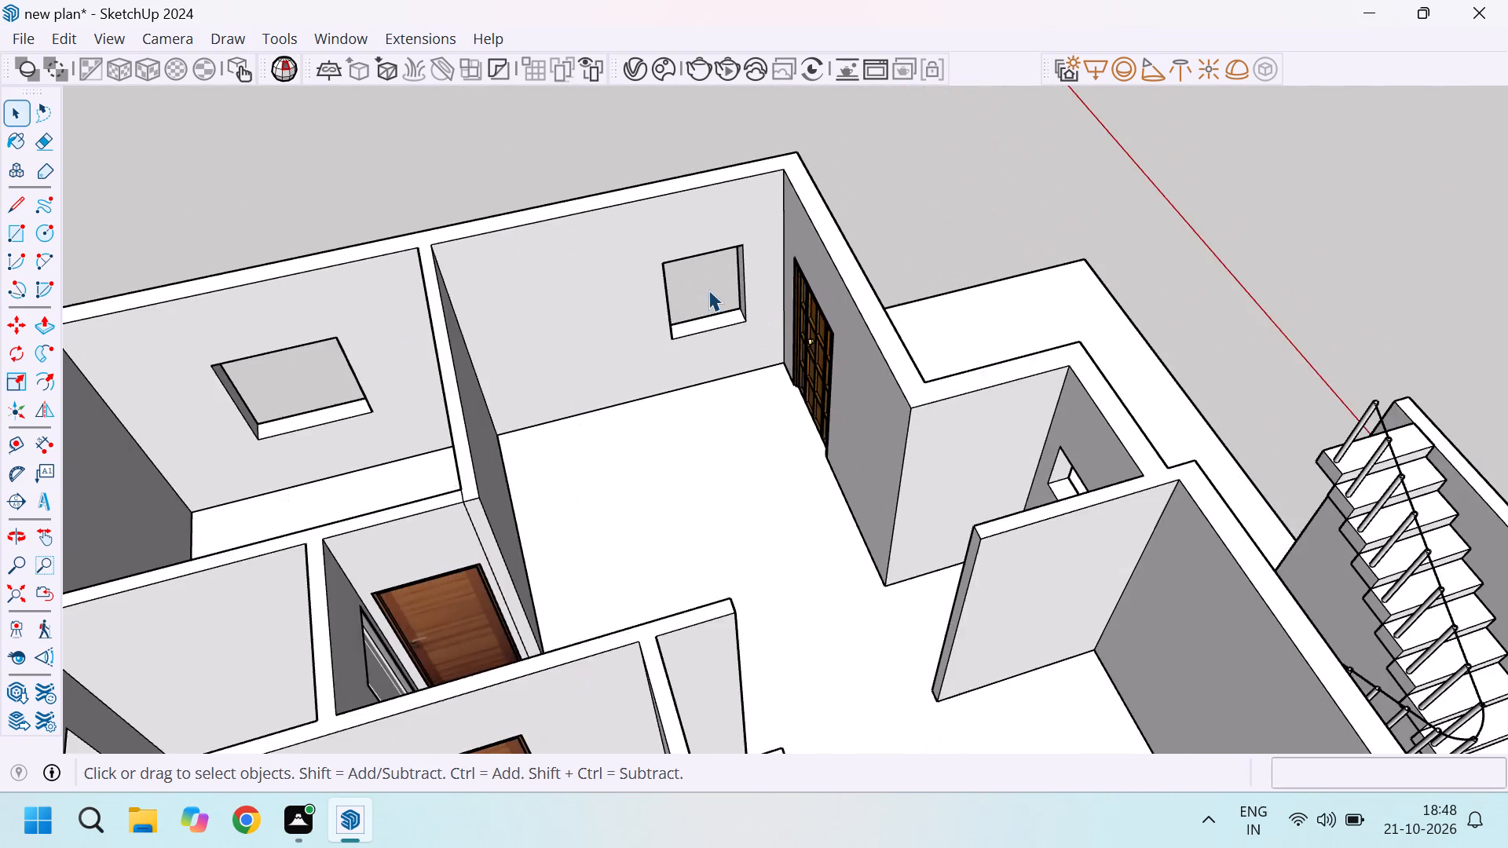
scroll(708, 290, "up", 13)
scroll(776, 371, "down", 4)
middle_click_drag(765, 375, 610, 336)
scroll(610, 336, "up", 5)
scroll(750, 371, "down", 3)
scroll(832, 369, "down", 5)
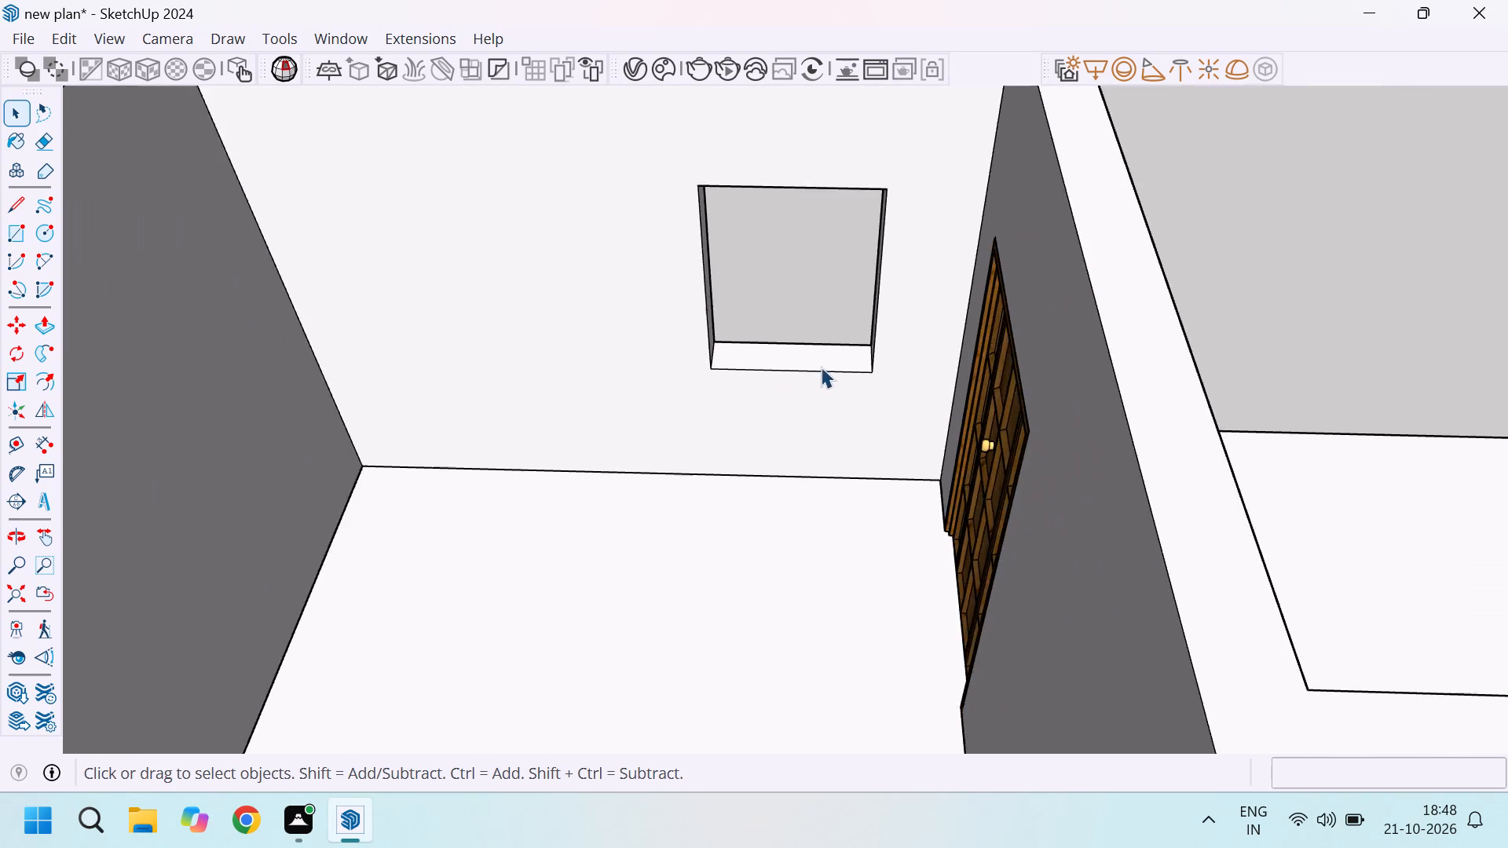
scroll(828, 363, "up", 5)
scroll(688, 363, "down", 6)
scroll(767, 349, "down", 4)
middle_click_drag(672, 385, 765, 293)
scroll(769, 301, "up", 4)
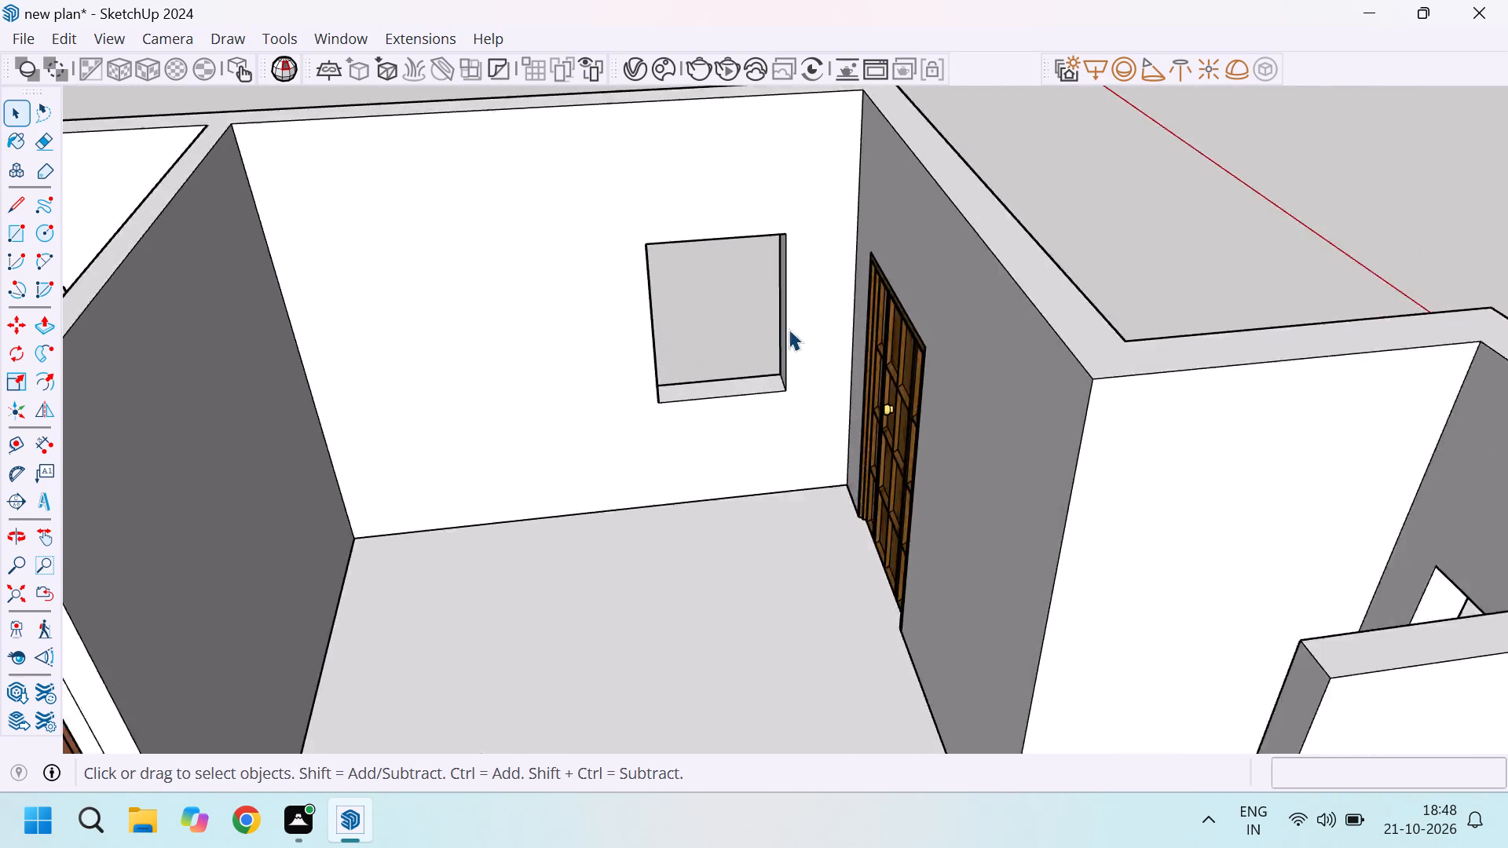
scroll(789, 329, "up", 2)
scroll(763, 395, "down", 10)
scroll(700, 378, "up", 7)
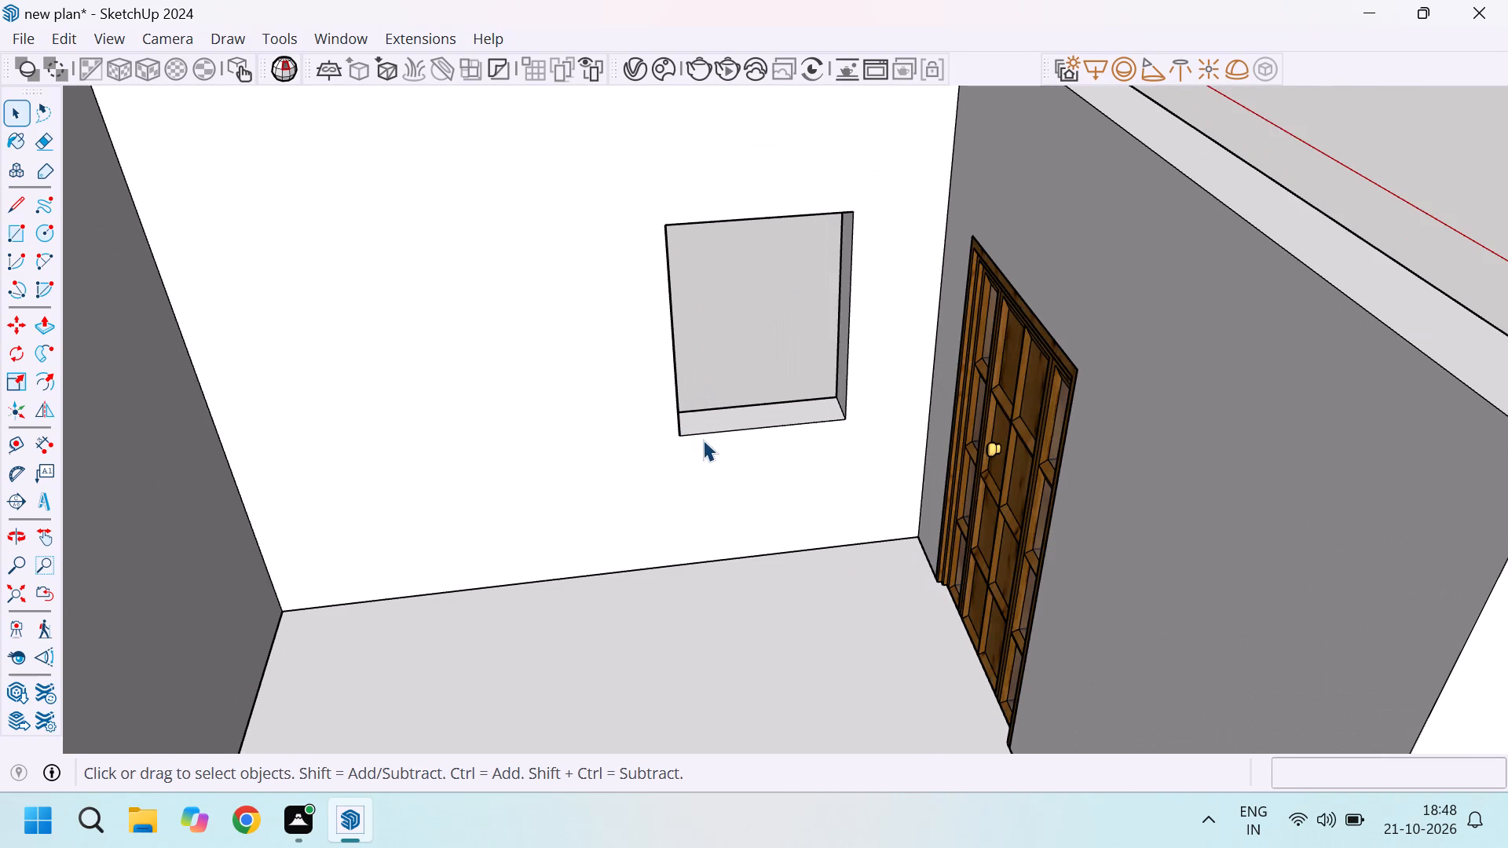
key("l")
left_click(678, 429)
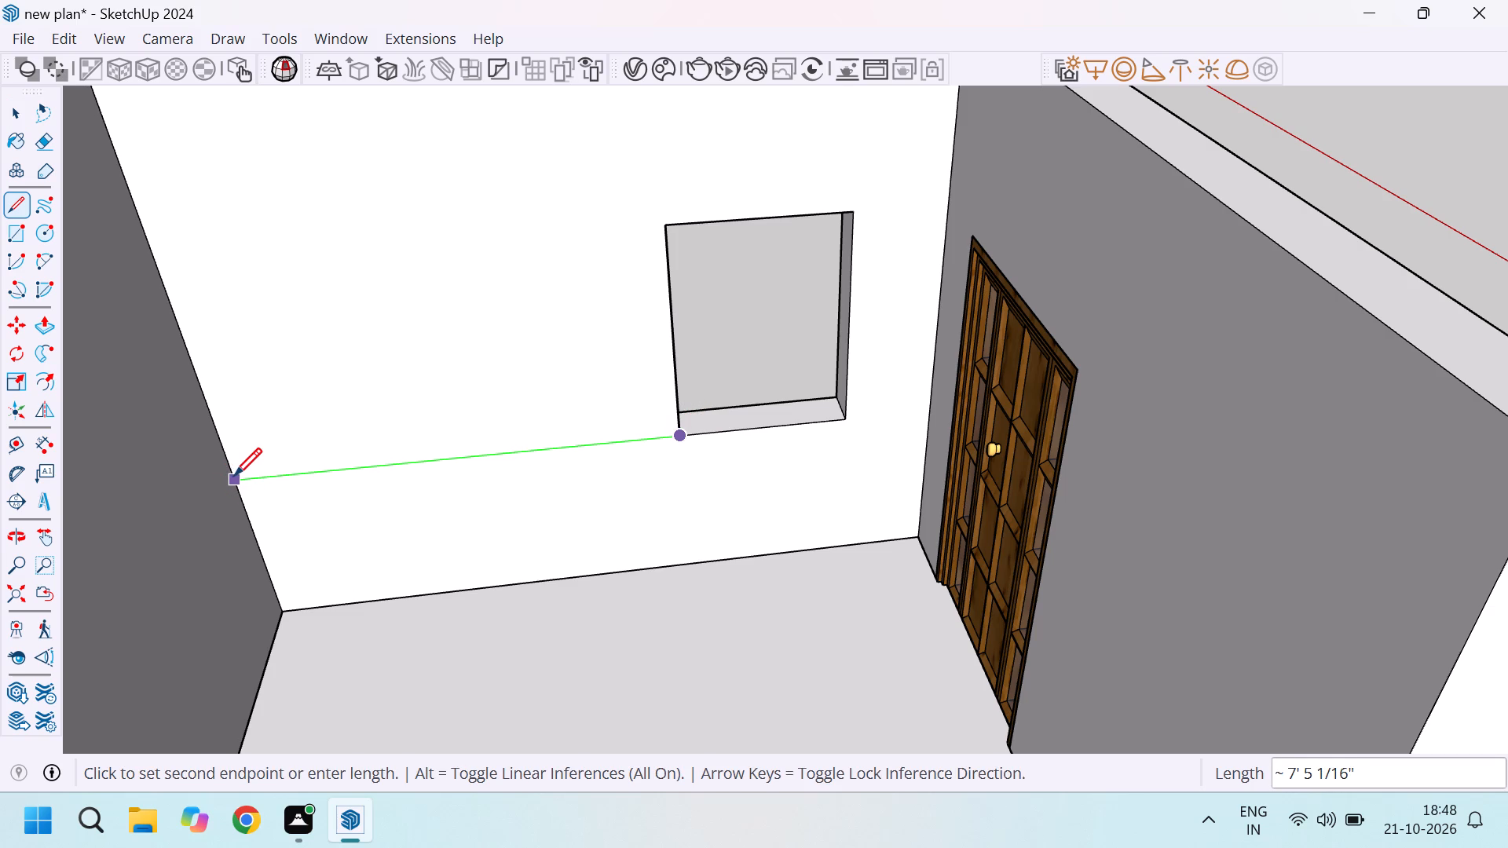
key("Escape")
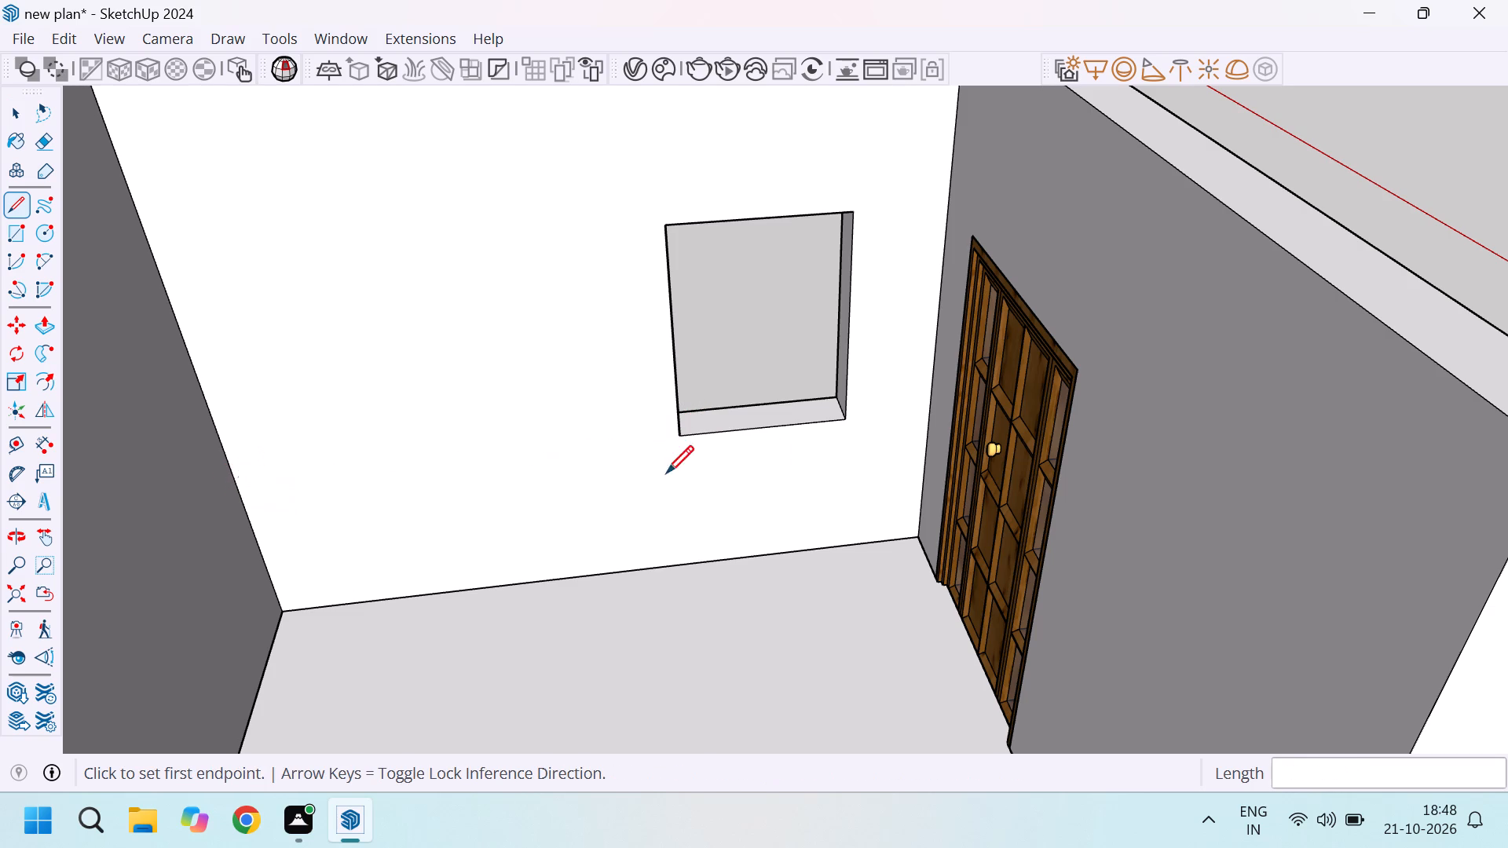
left_click(682, 432)
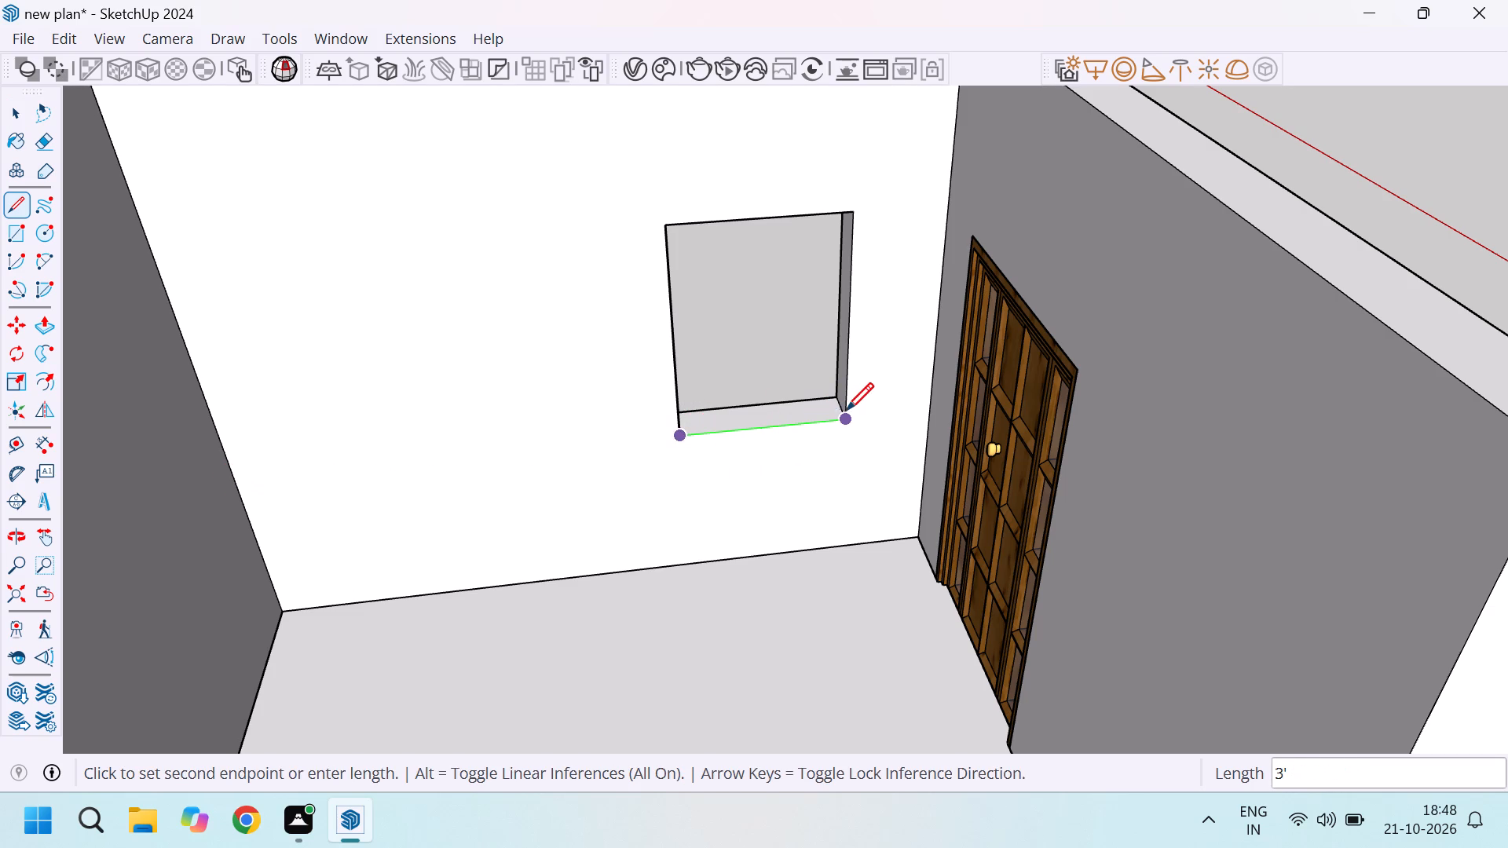
key("Escape")
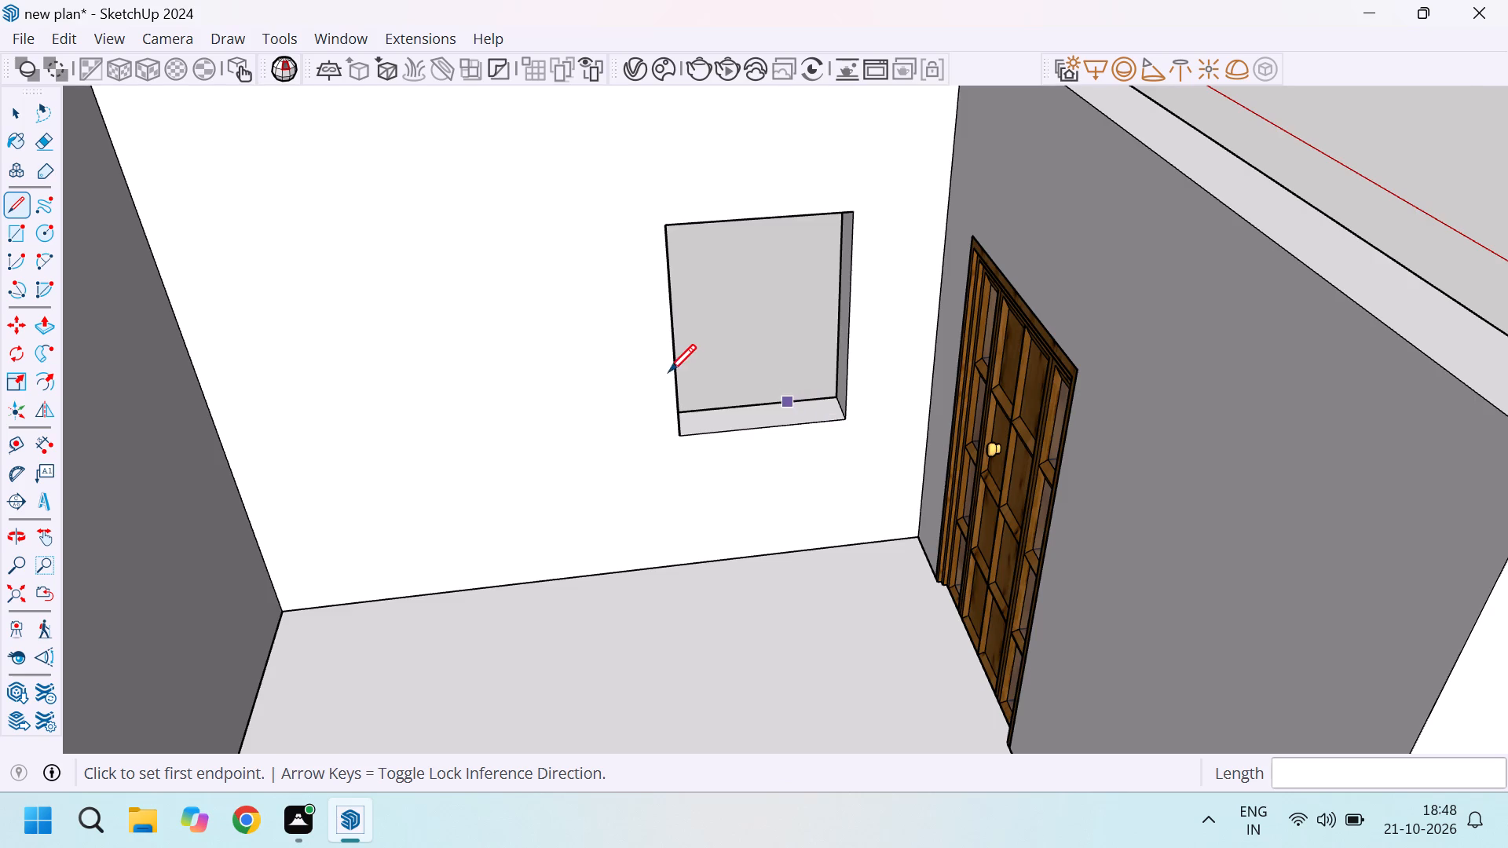
Move the loose three-panel wooden window into the wide empty opening of the entrance-side exterior wall, aligning its lower corner with the opening.
scroll(668, 371, "down", 10)
scroll(715, 399, "down", 13)
scroll(792, 561, "up", 2)
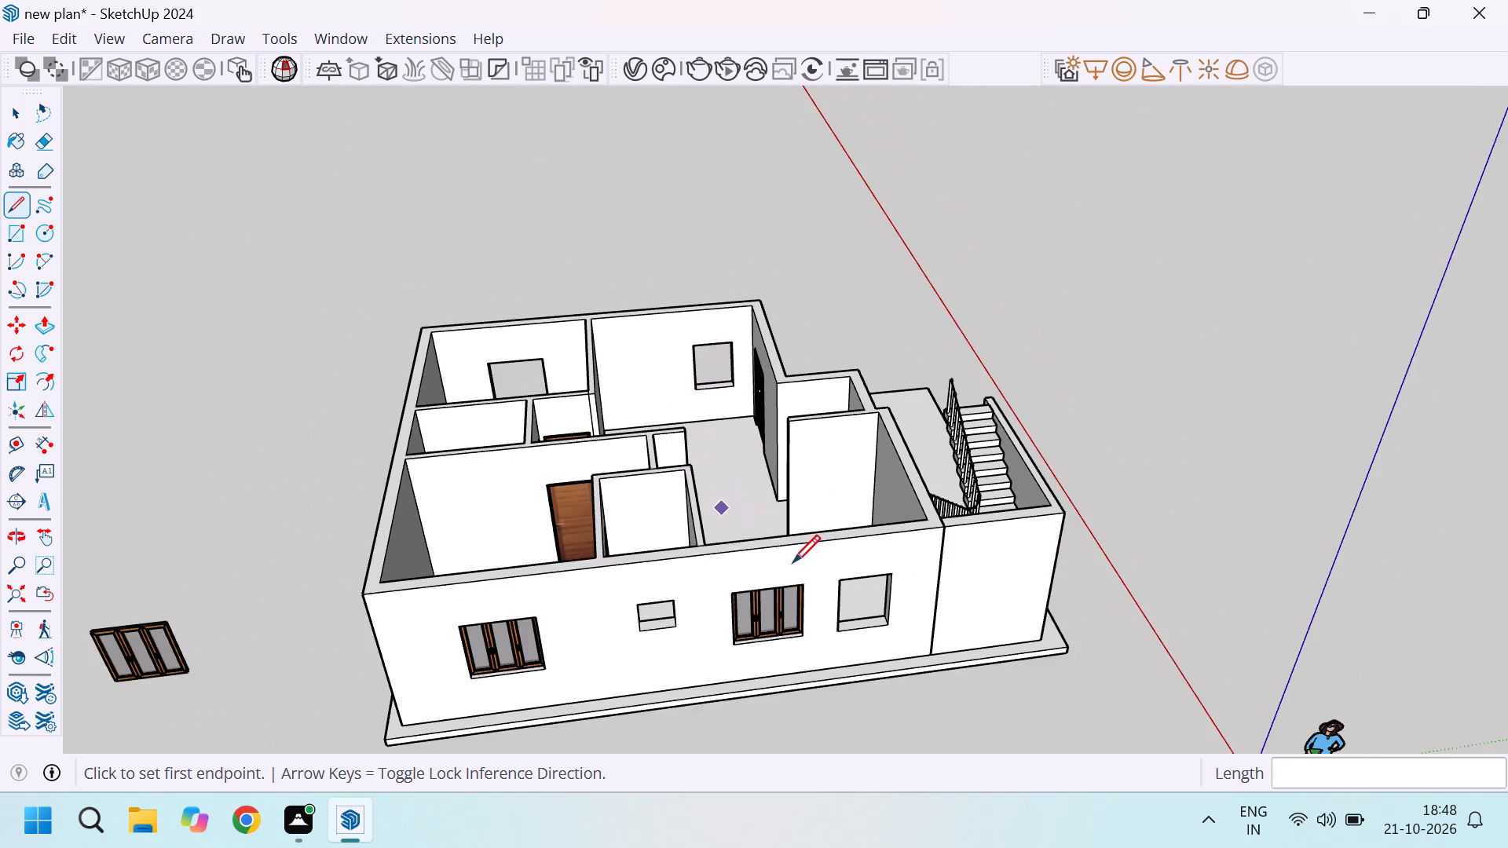
scroll(792, 562, "up", 2)
scroll(902, 436, "down", 6)
middle_click_drag(468, 444, 691, 383)
middle_click_drag(708, 378, 721, 371)
scroll(570, 599, "up", 6)
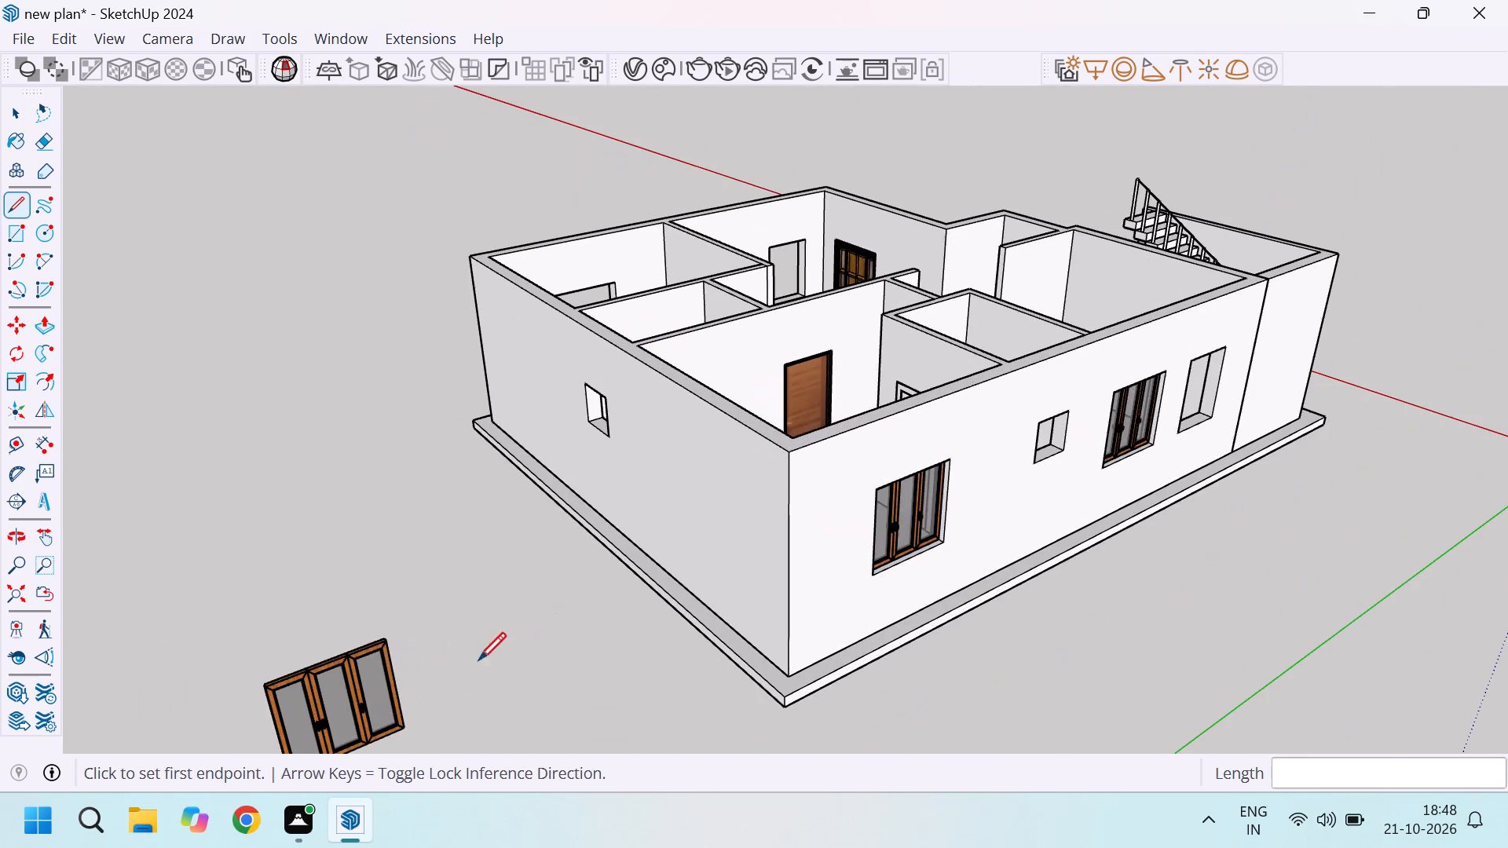
key("space")
left_click(395, 676)
scroll(781, 345, "down", 8)
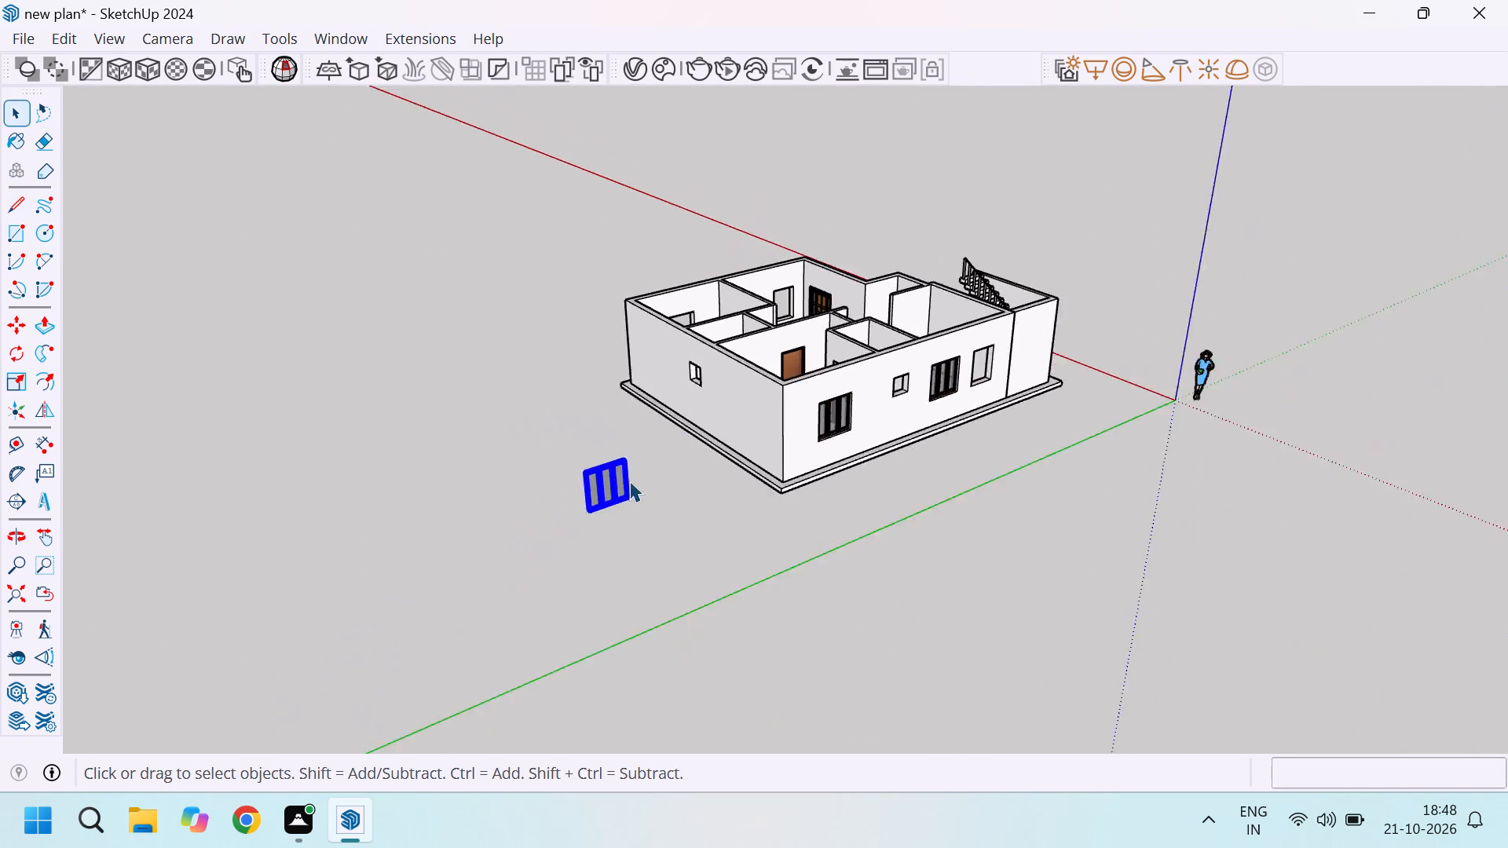
scroll(628, 488, "up", 20)
scroll(628, 488, "up", 8)
middle_click_drag(592, 539, 823, 543)
scroll(697, 577, "up", 11)
key("m")
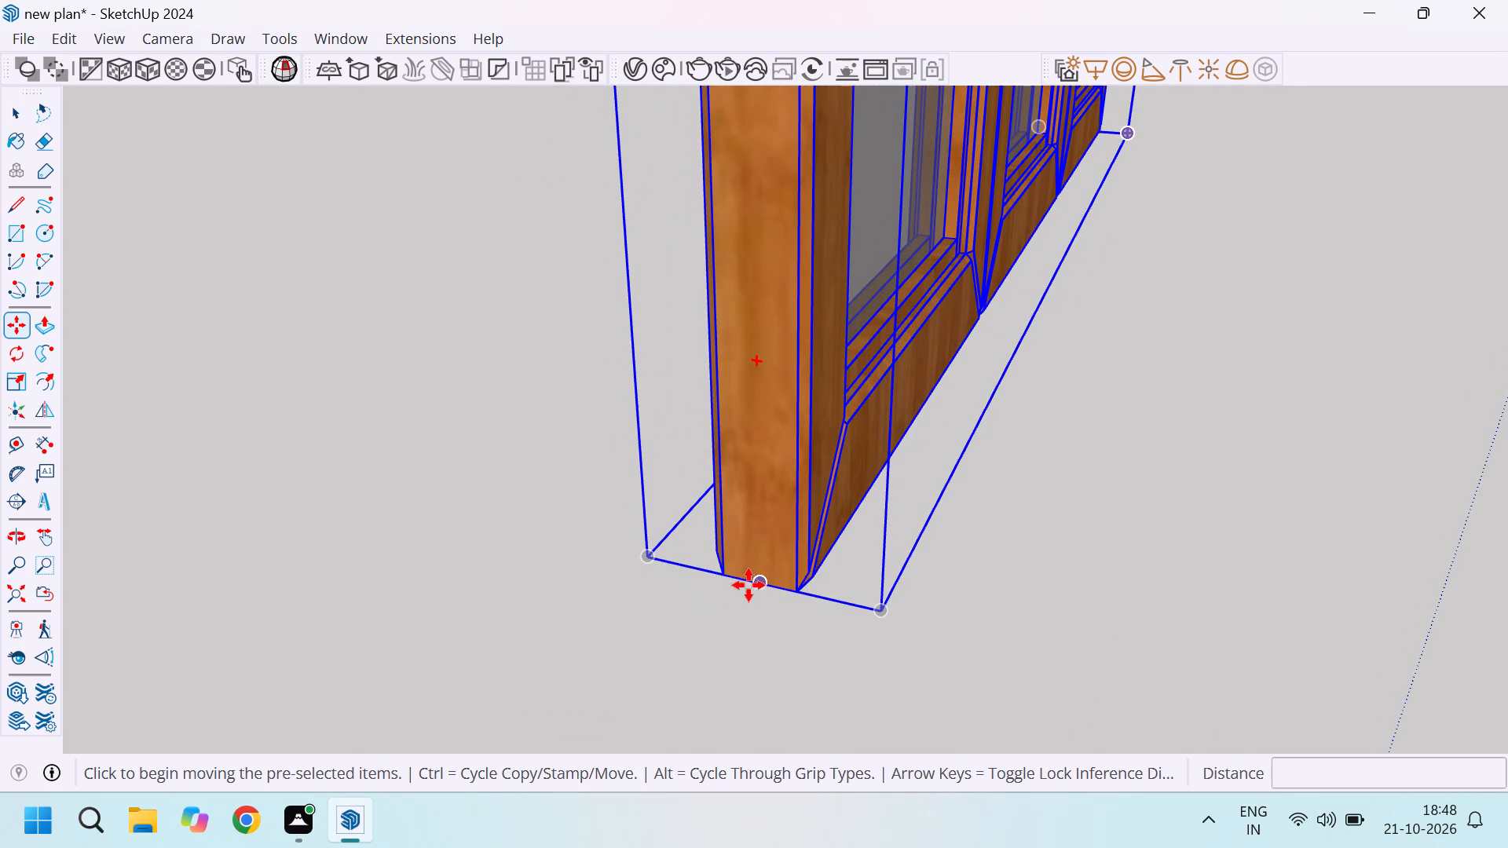
scroll(748, 580, "up", 5)
left_click_drag(765, 590, 767, 577)
scroll(967, 320, "down", 20)
scroll(967, 320, "down", 17)
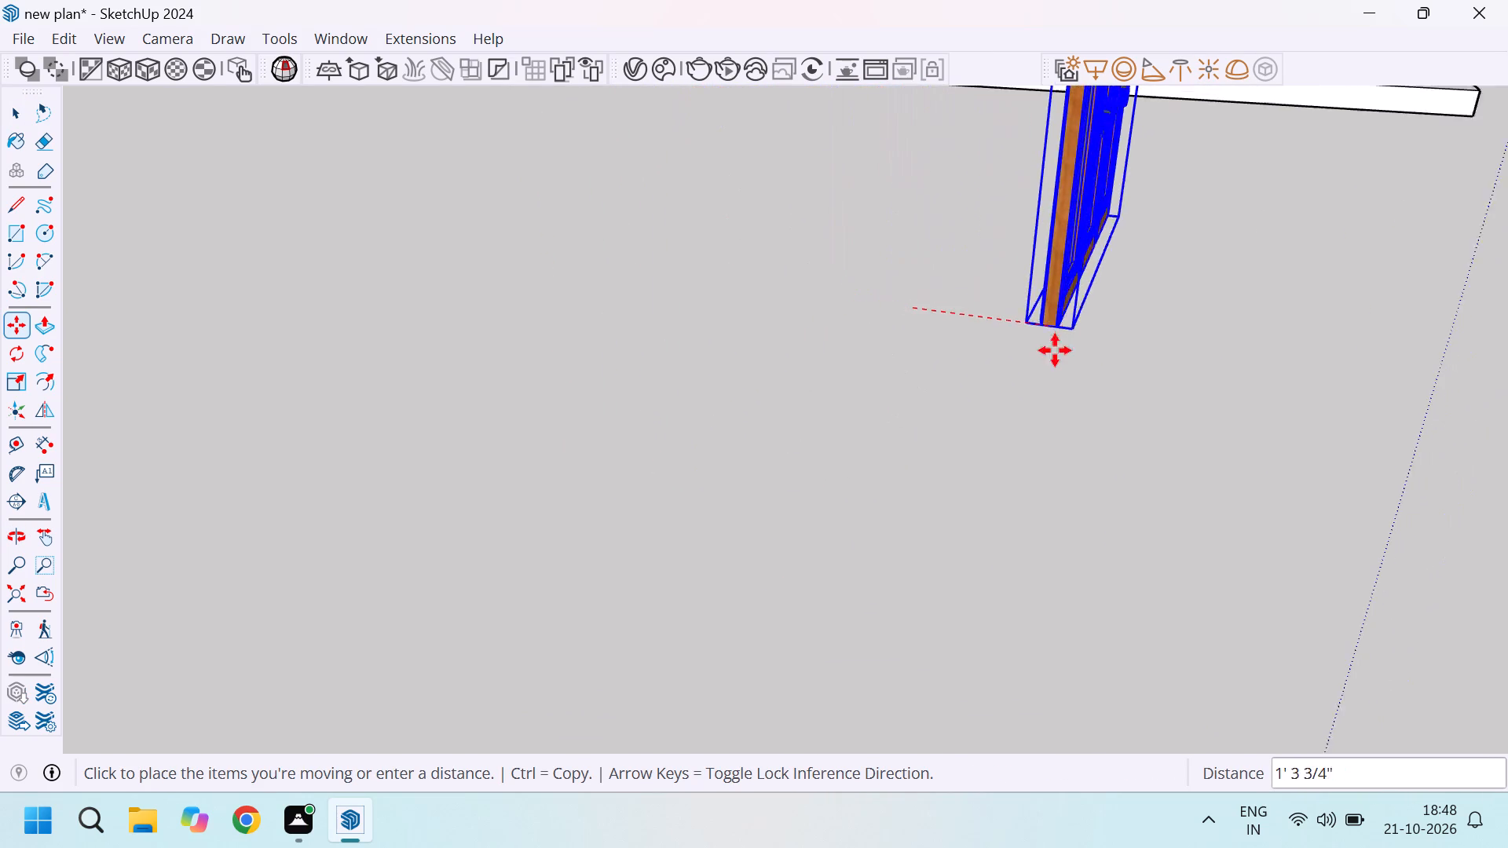
scroll(1055, 350, "down", 20)
scroll(1055, 350, "down", 20)
scroll(1055, 350, "down", 6)
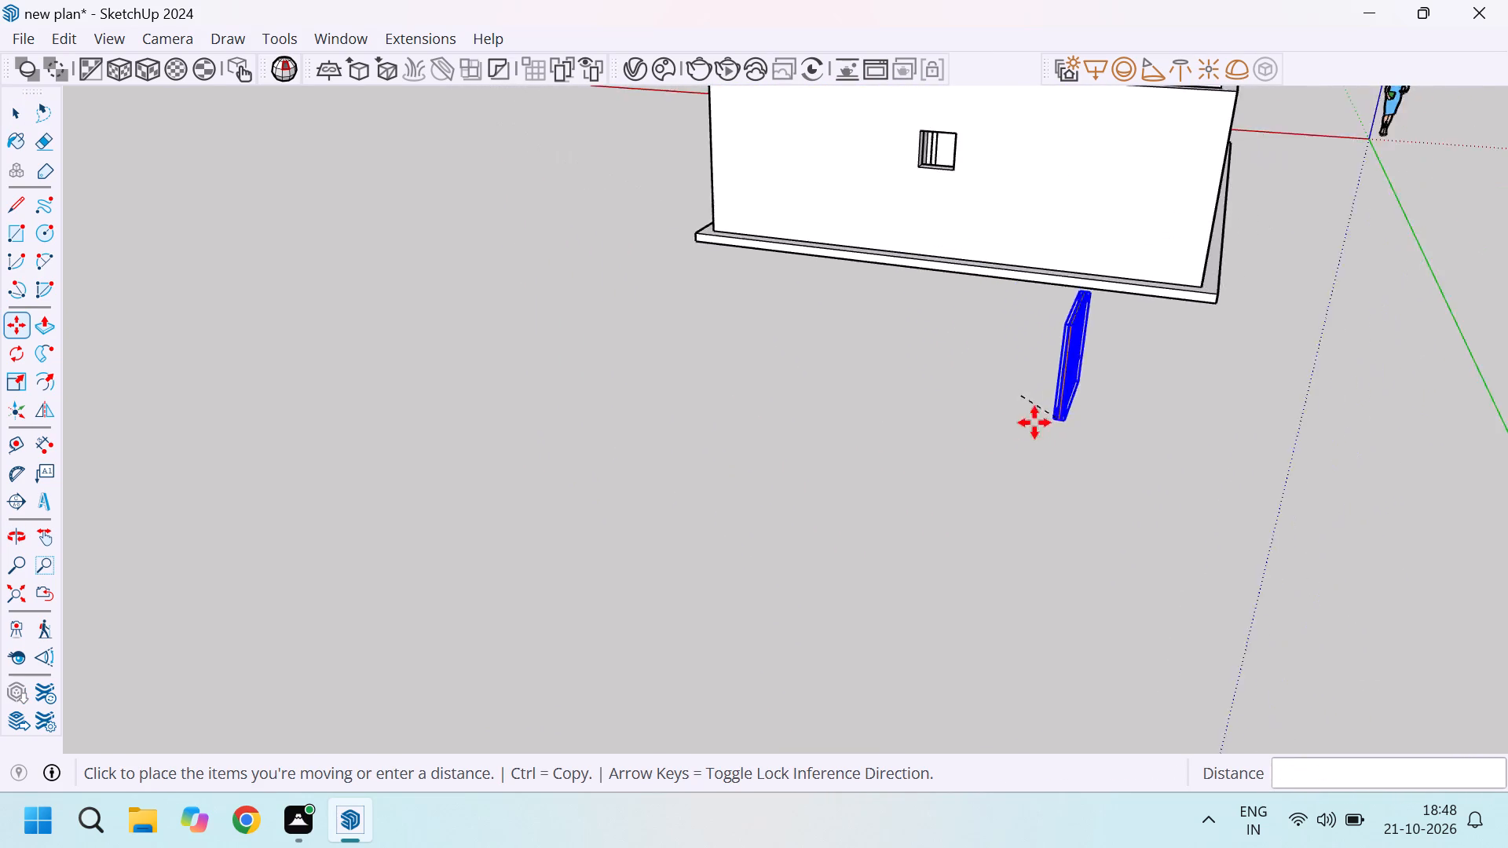
middle_click_drag(610, 333, 1287, 421)
scroll(1285, 416, "down", 7)
scroll(912, 199, "up", 15)
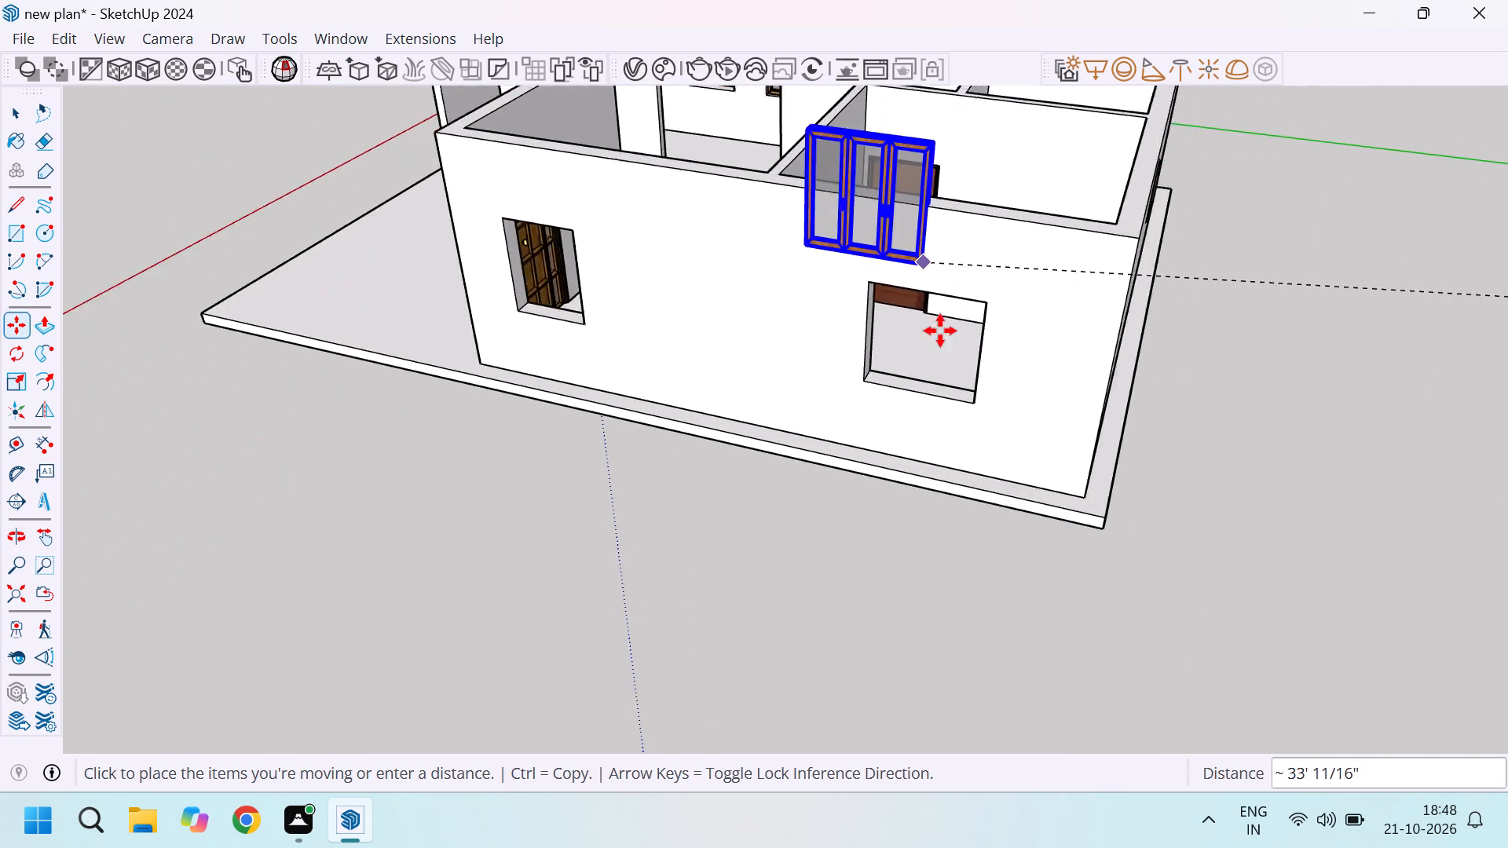
scroll(940, 331, "up", 20)
scroll(940, 331, "up", 3)
scroll(1061, 491, "up", 10)
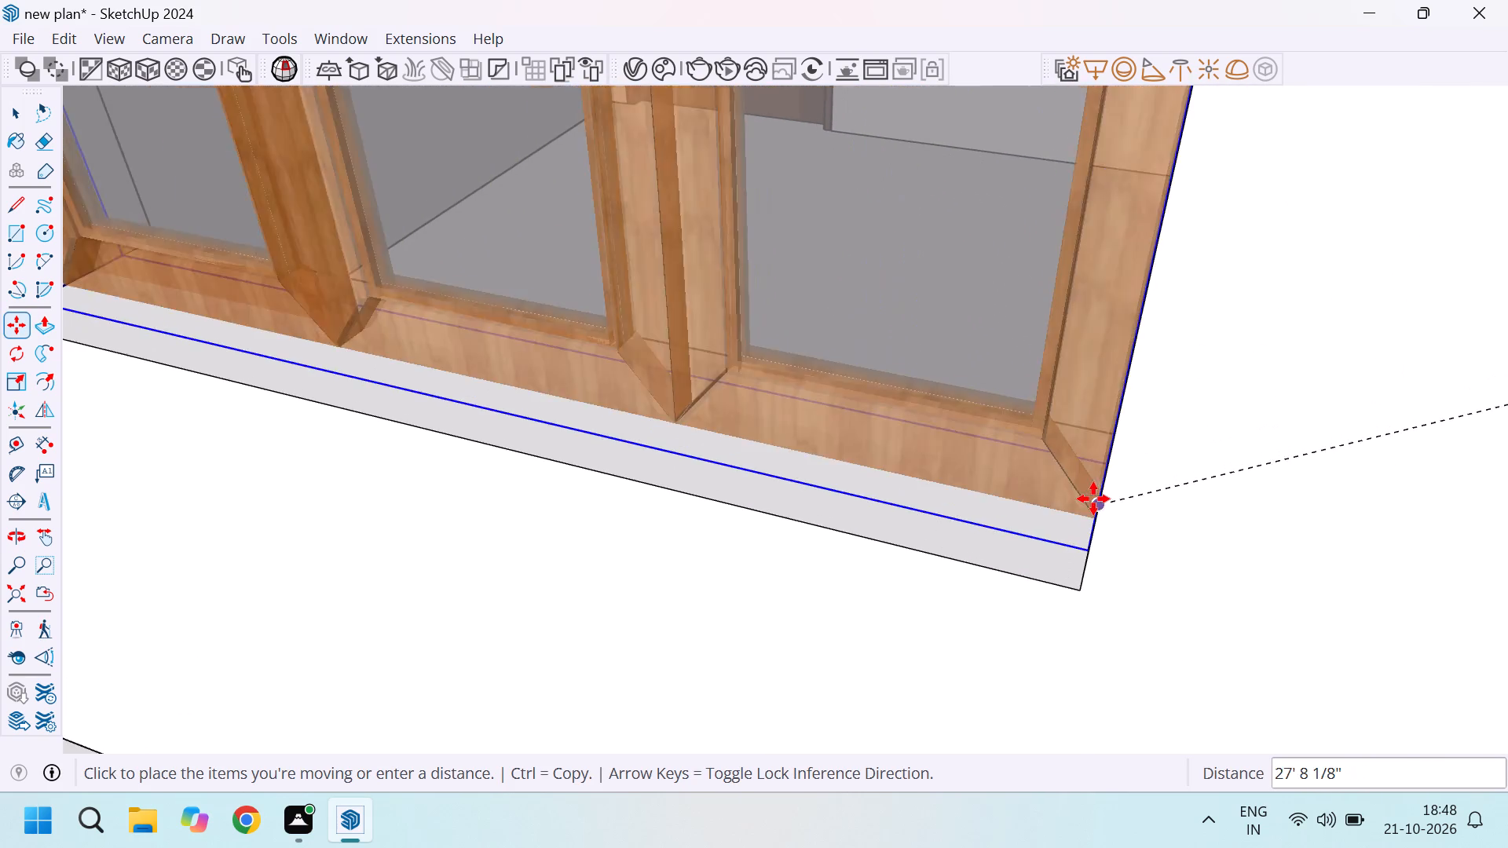
middle_click_drag(1090, 498, 1330, 506)
scroll(1063, 412, "up", 6)
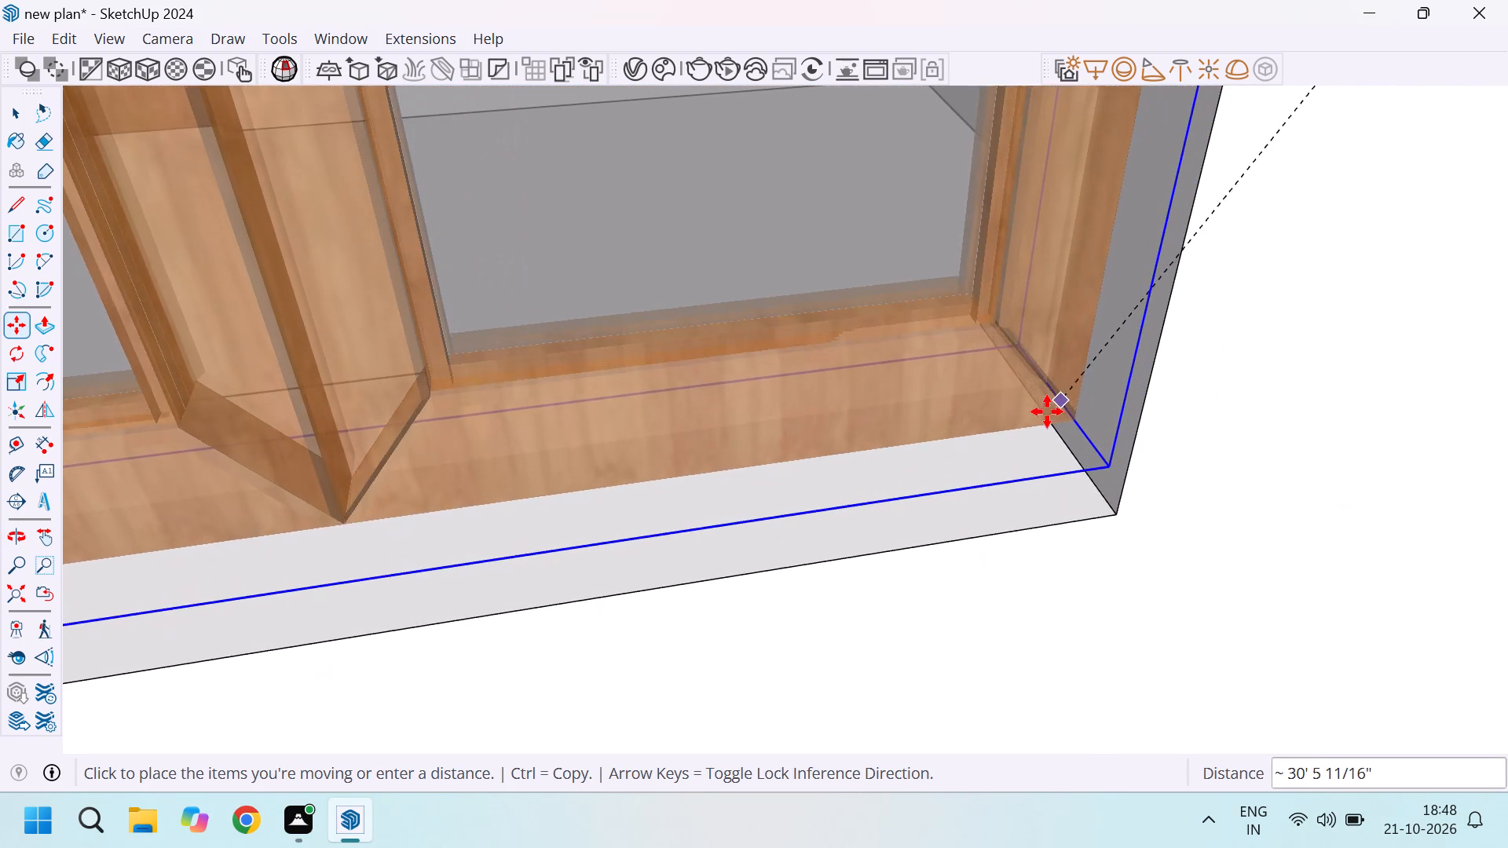
left_click(1027, 396)
key("space")
scroll(867, 359, "down", 9)
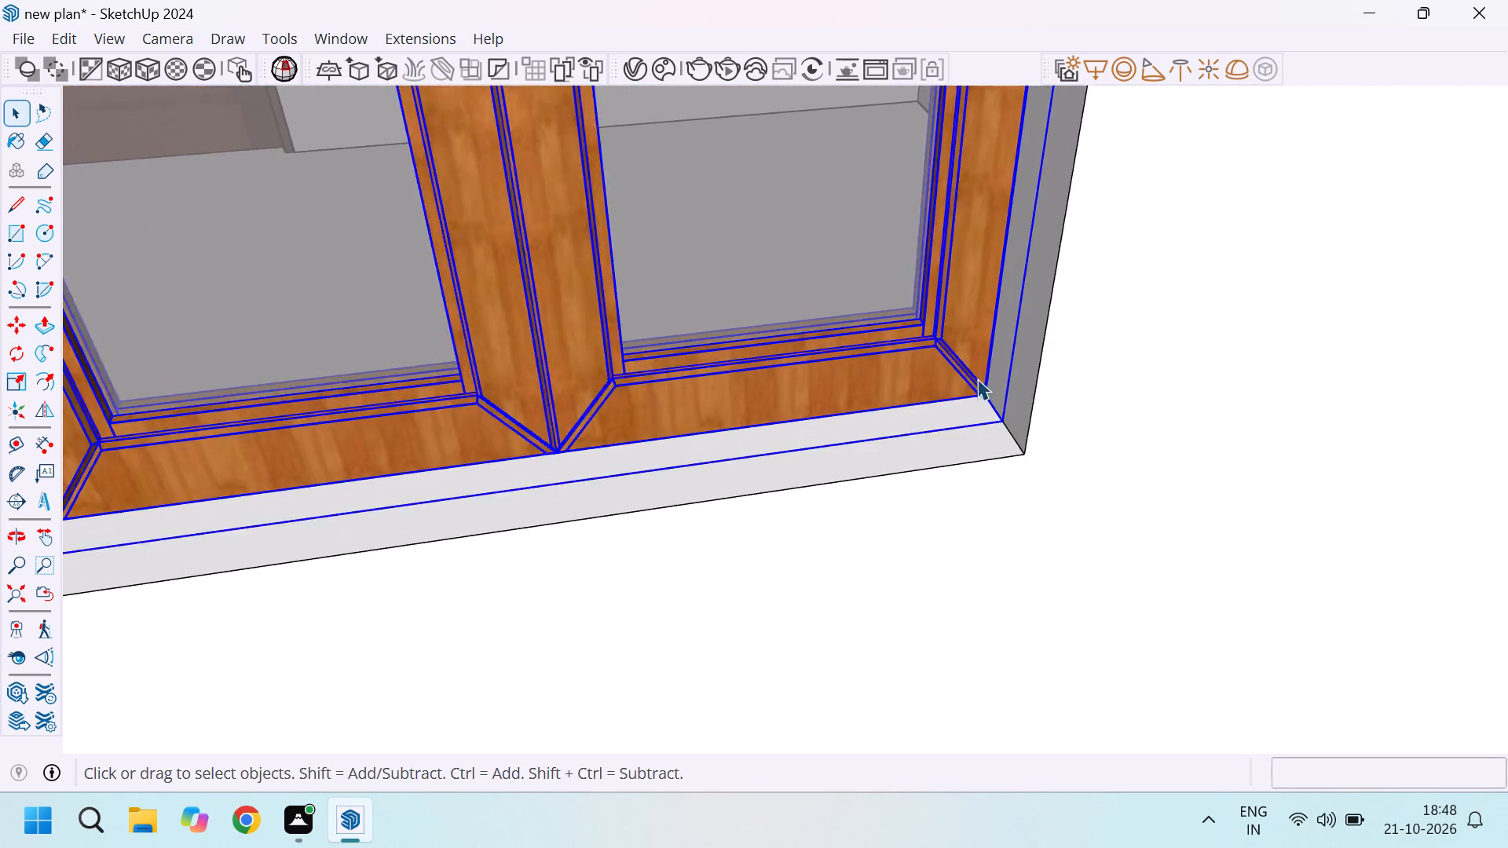
scroll(977, 378, "down", 20)
scroll(977, 378, "down", 13)
Copy the newly fitted three-panel window about 10' 4" out in front of its exterior wall.
left_click_drag(1231, 352, 1226, 351)
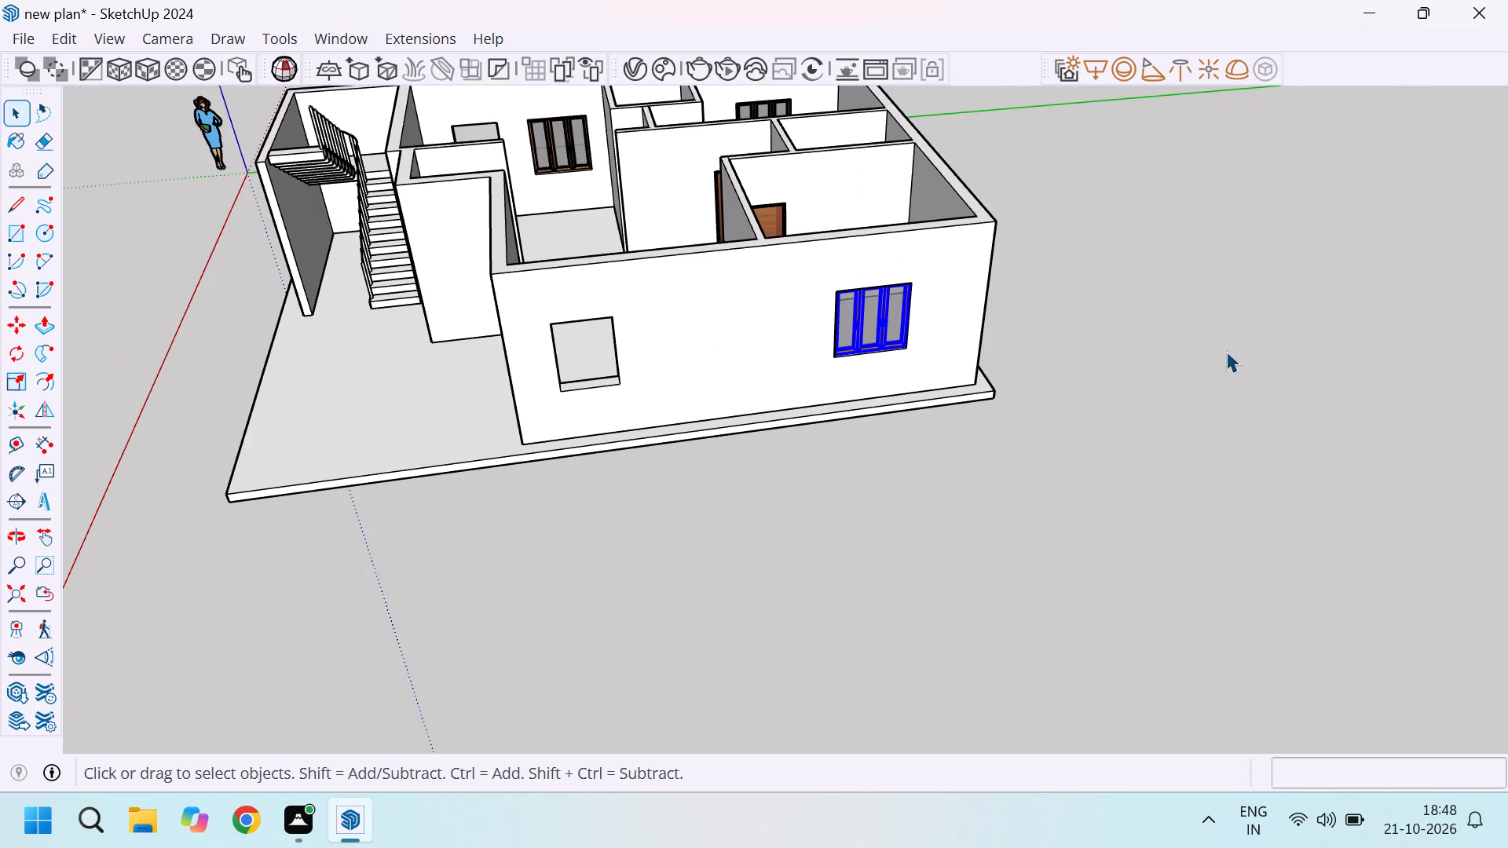
left_click_drag(1226, 351, 1199, 351)
scroll(879, 335, "down", 5)
scroll(794, 309, "up", 5)
scroll(604, 290, "down", 6)
scroll(635, 370, "up", 6)
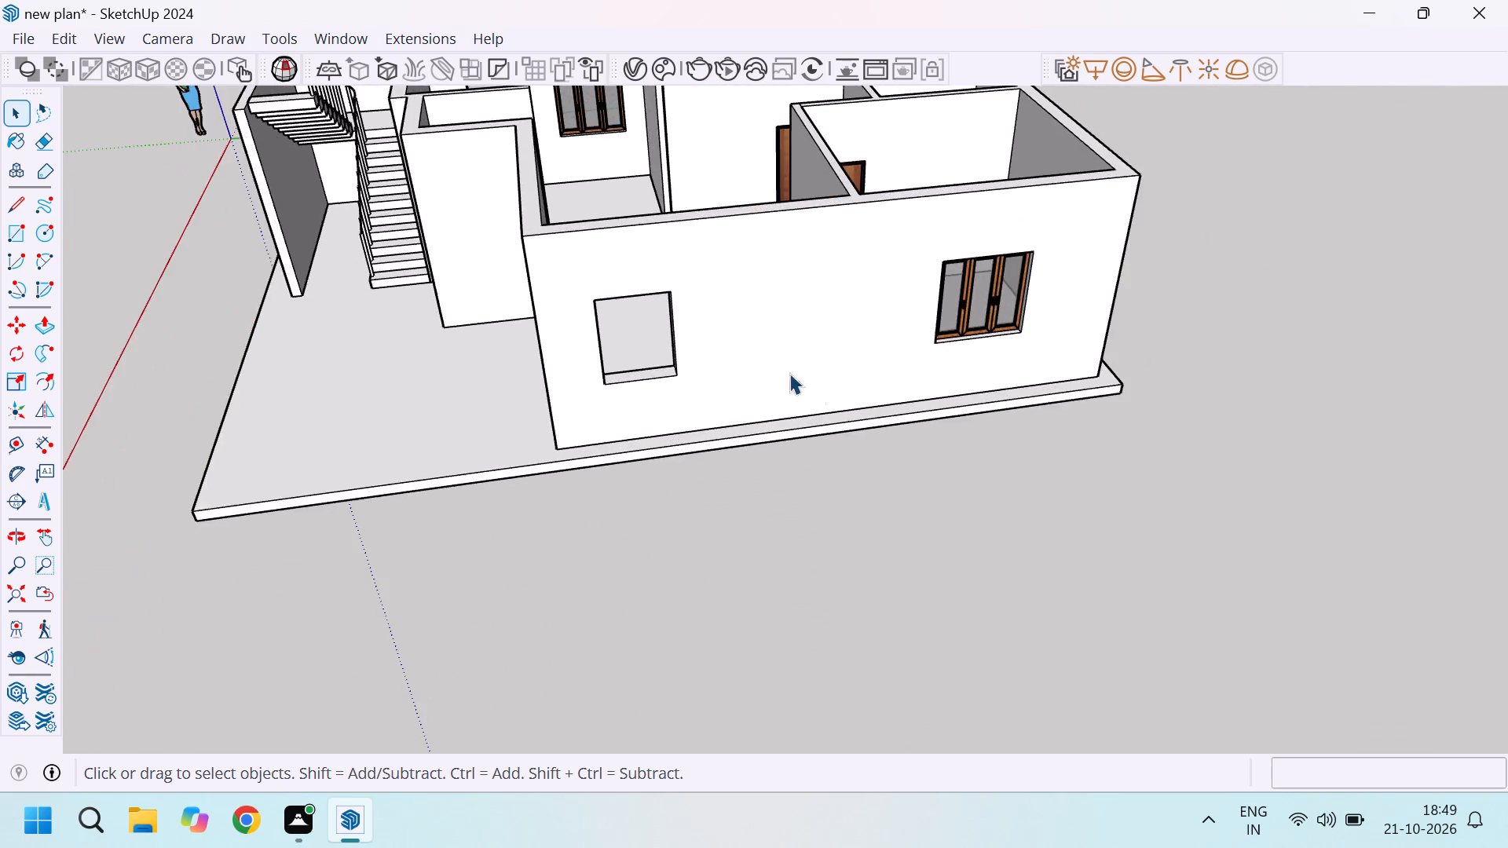
scroll(828, 386, "down", 5)
scroll(929, 349, "up", 12)
left_click(927, 345)
scroll(930, 338, "up", 10)
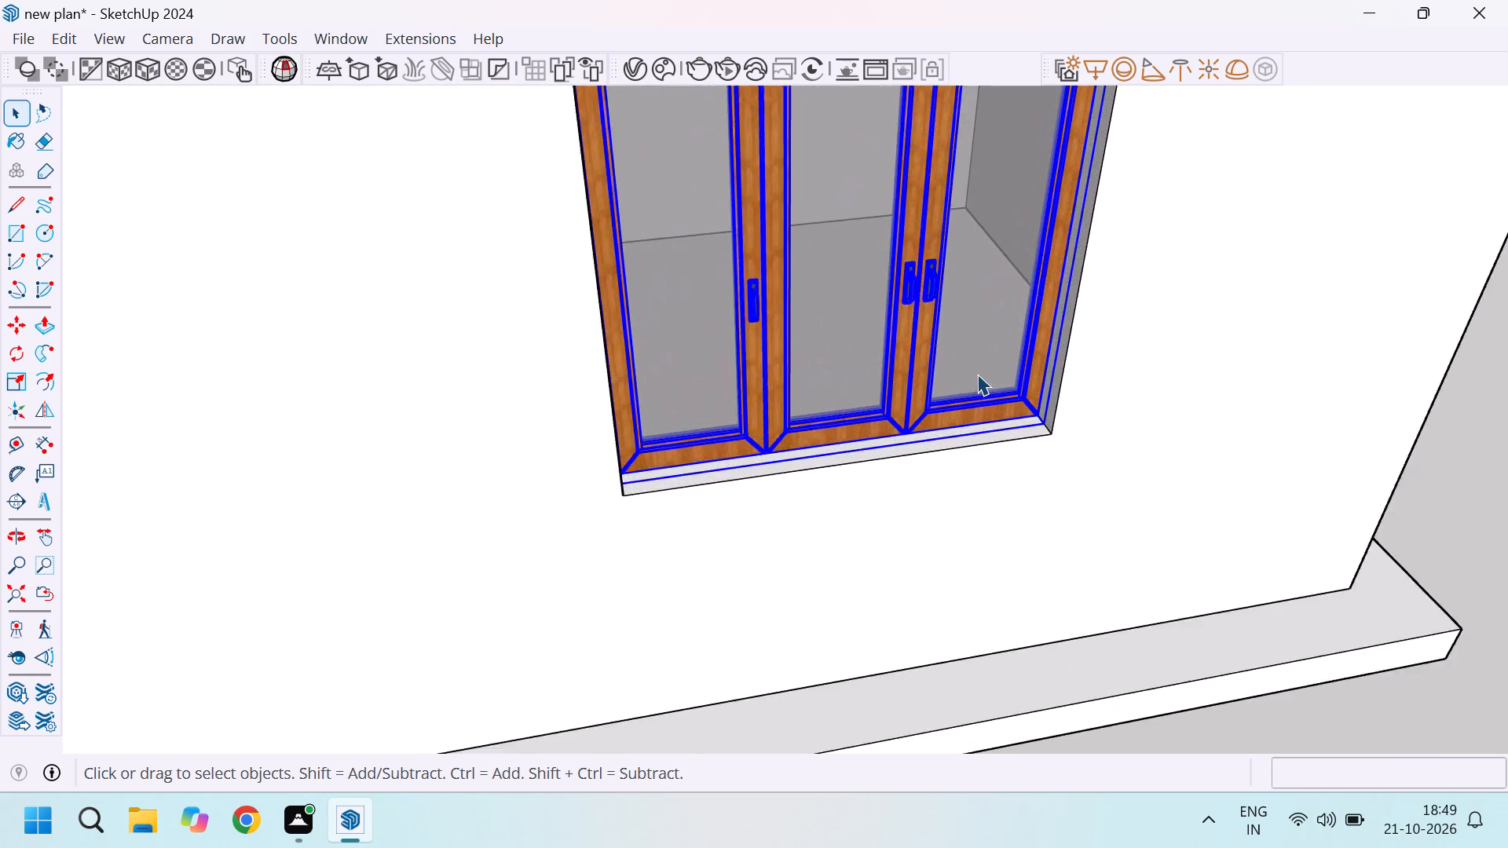
scroll(1030, 422, "up", 4)
scroll(982, 397, "down", 7)
scroll(886, 378, "down", 5)
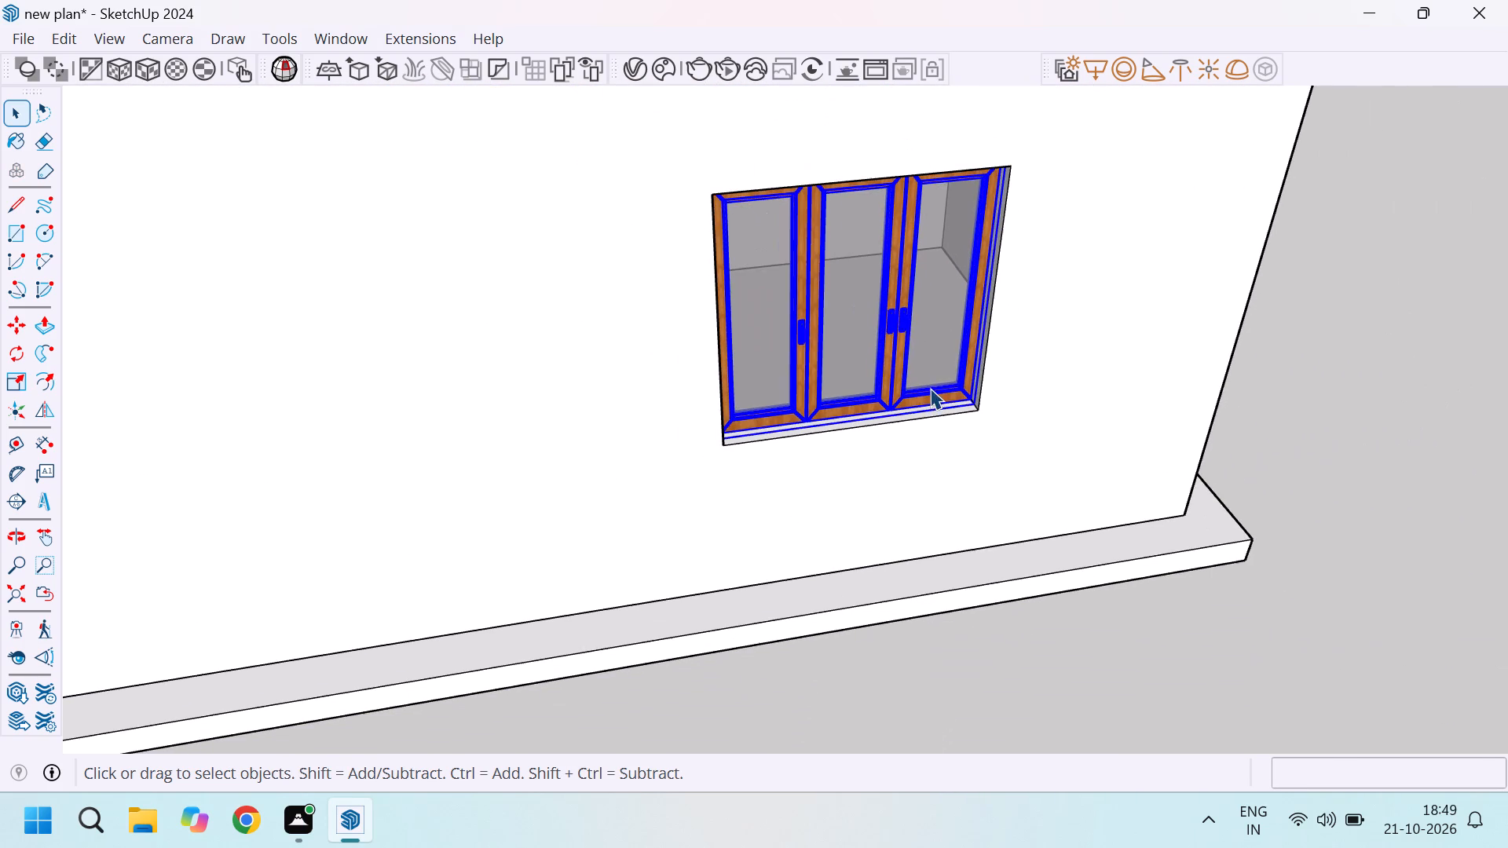
key("m")
left_click(949, 343)
scroll(971, 458, "down", 7)
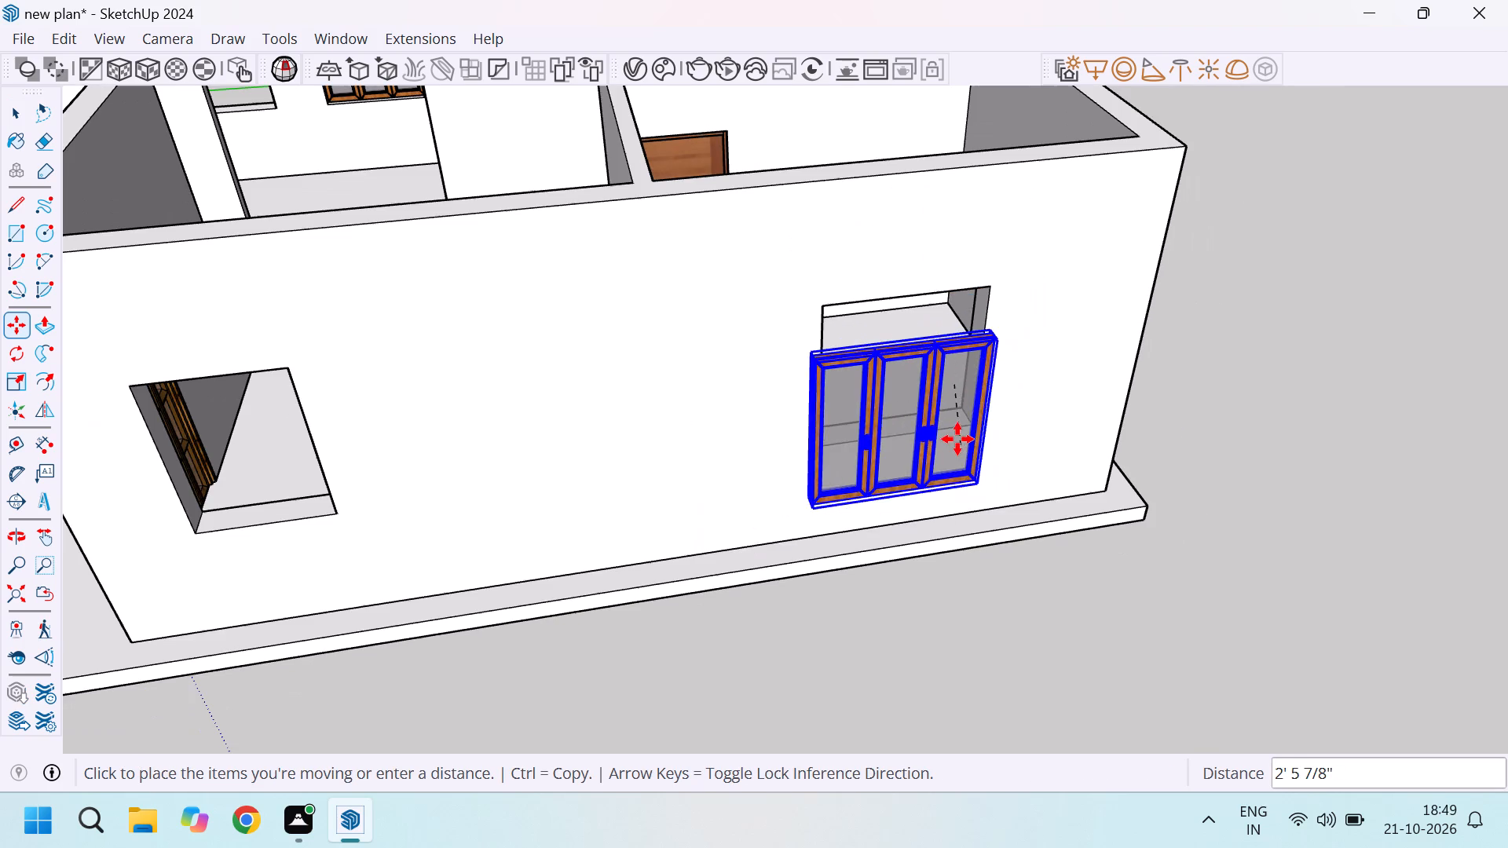
scroll(949, 525, "down", 4)
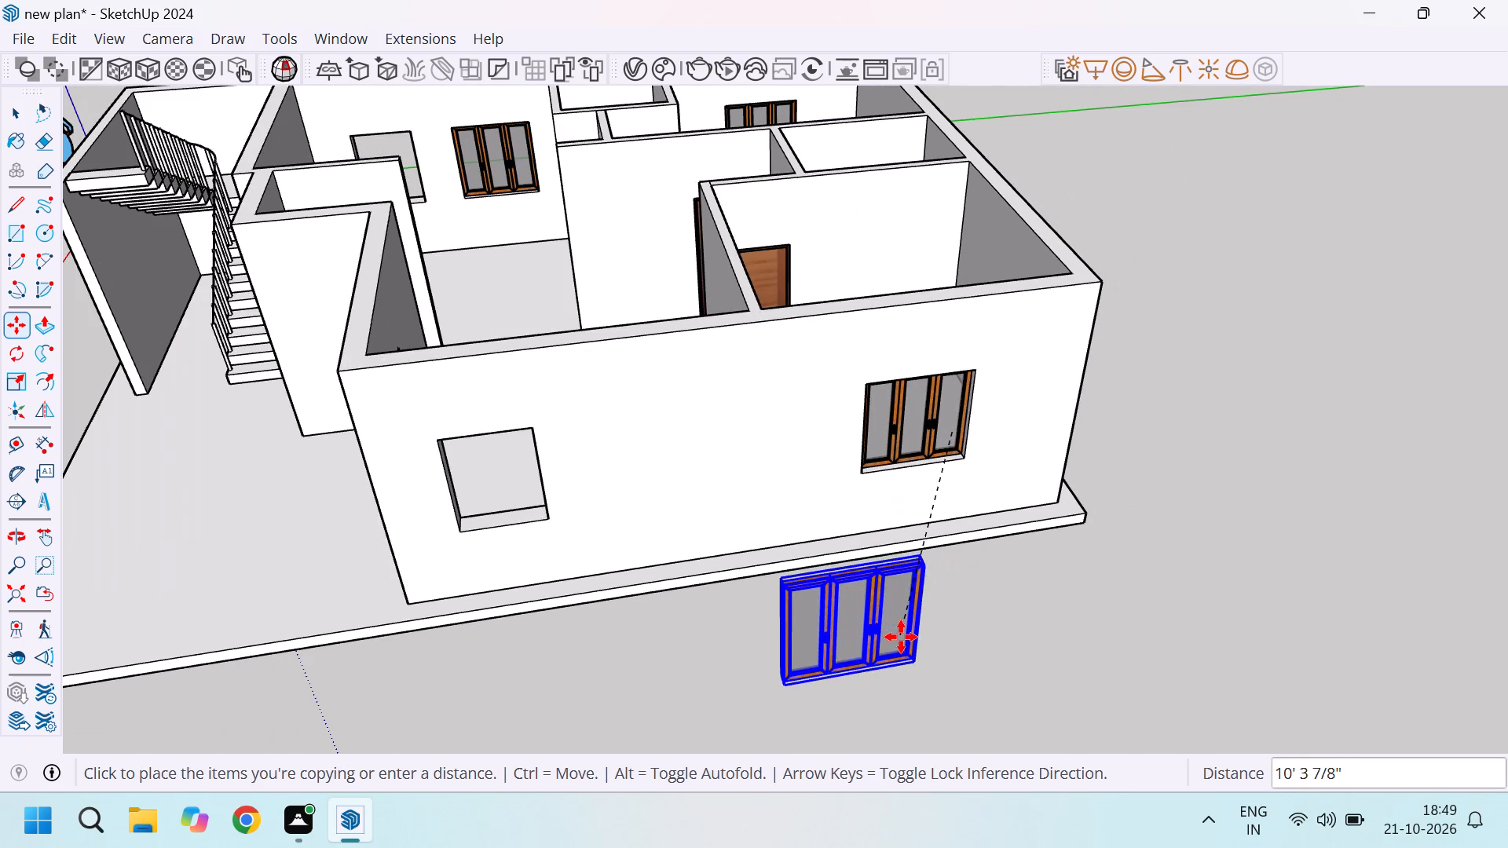
left_click(901, 636)
Make the copied window in front of the wall a unique component.
scroll(910, 627, "up", 5)
key("space")
right_click(905, 593)
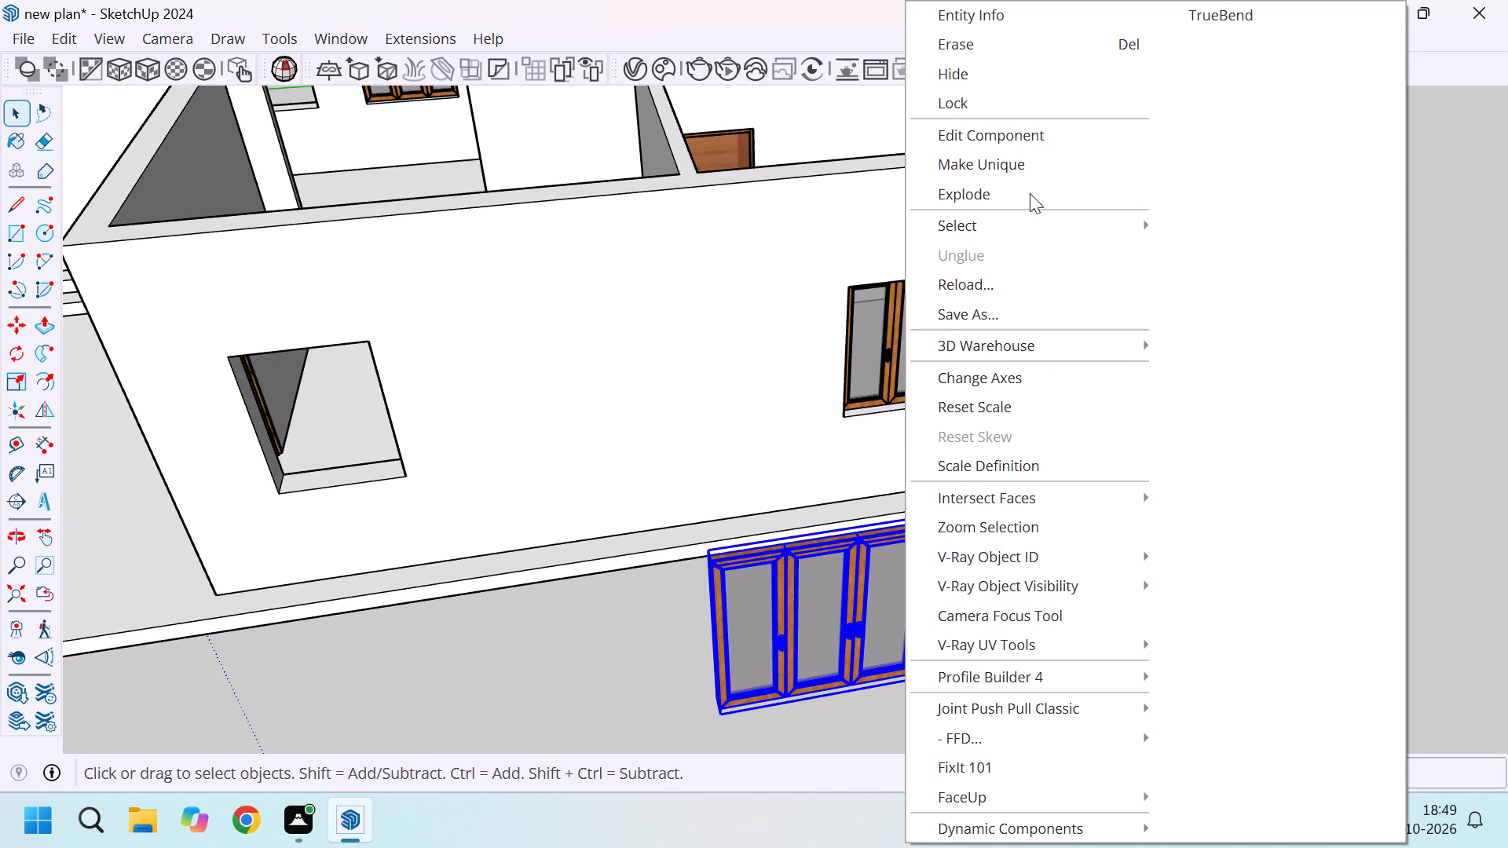
left_click(1022, 167)
Scale the unique window copy to a width of 3'.
scroll(1038, 386, "down", 6)
scroll(833, 593, "up", 7)
scroll(1006, 488, "up", 1)
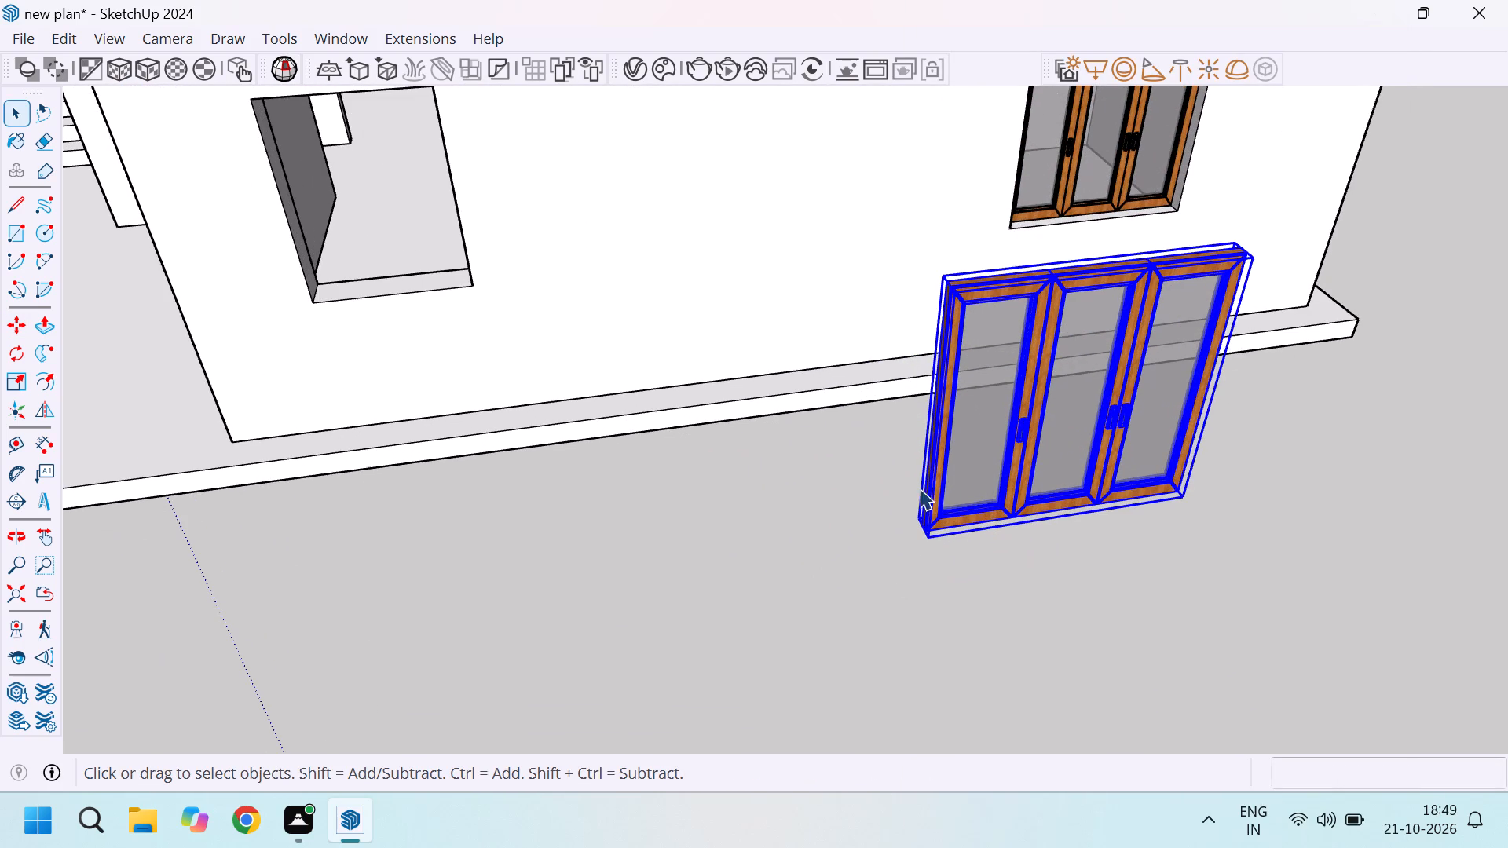
key("s")
scroll(1215, 343, "up", 3)
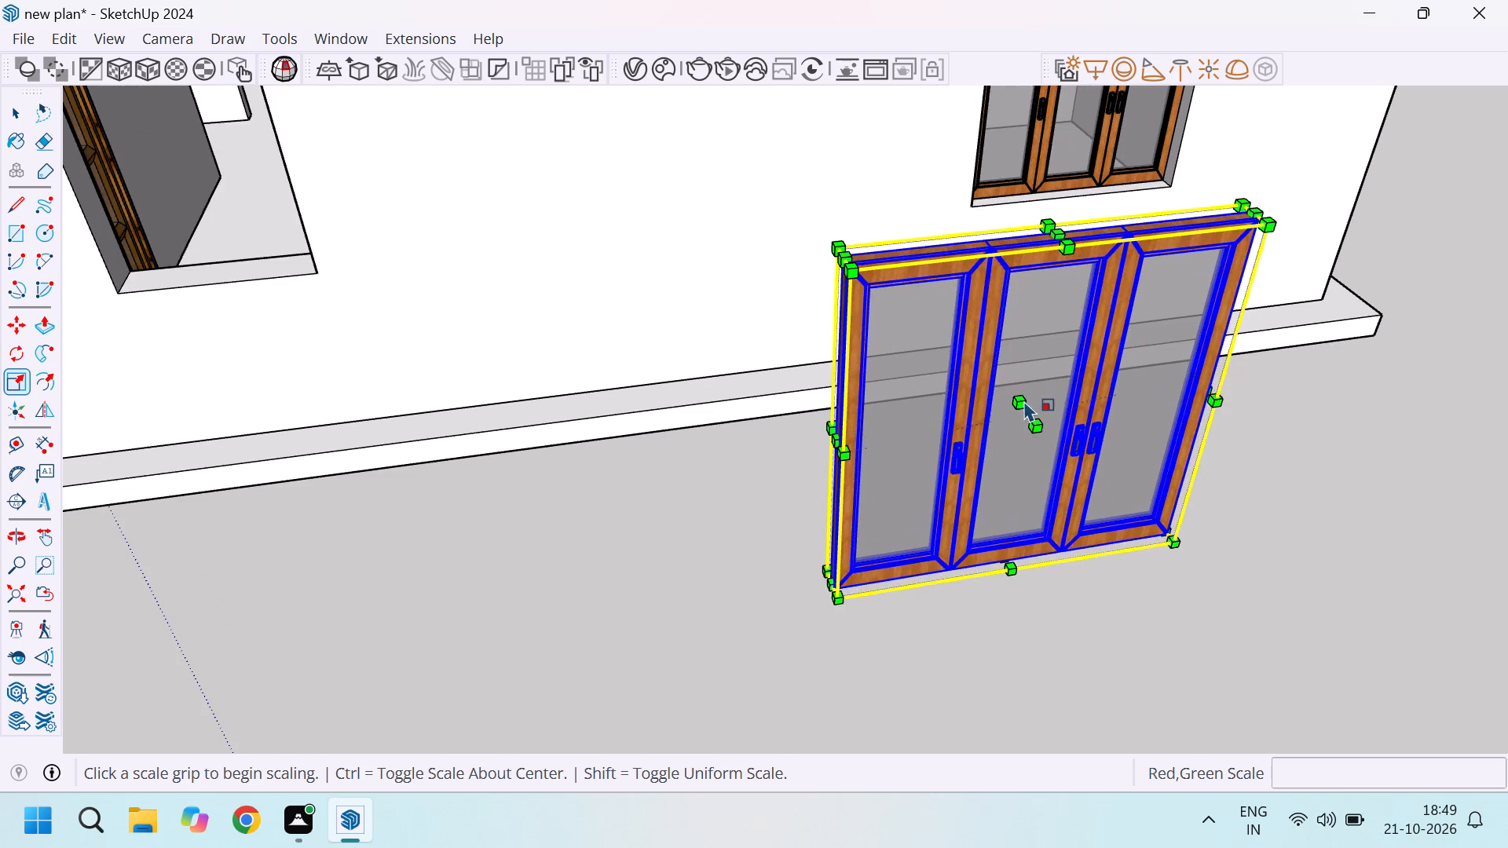
scroll(1005, 409, "down", 8)
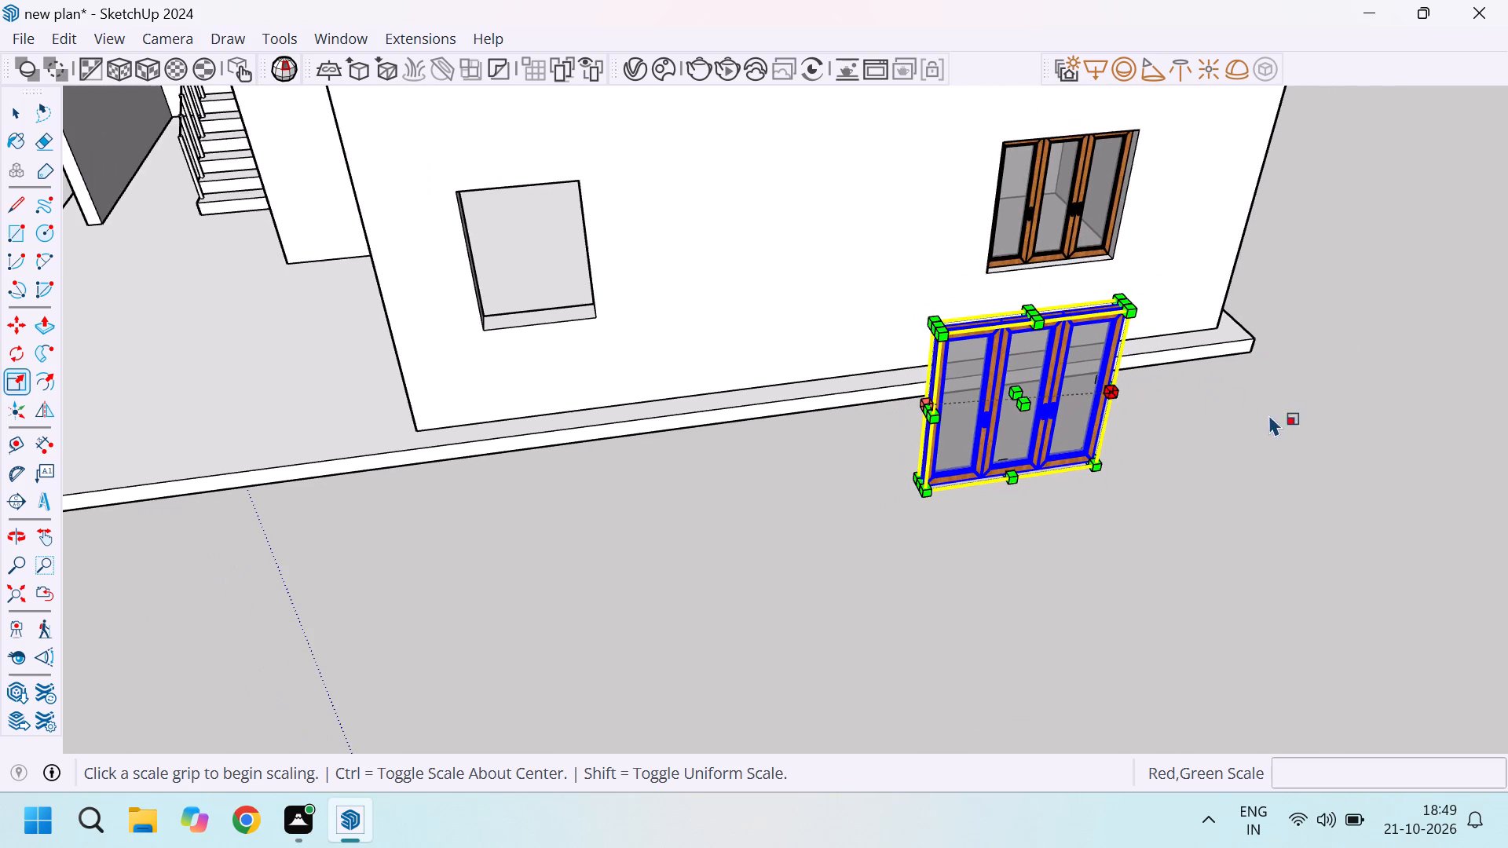
middle_click_drag(1167, 409, 921, 411)
scroll(716, 409, "up", 6)
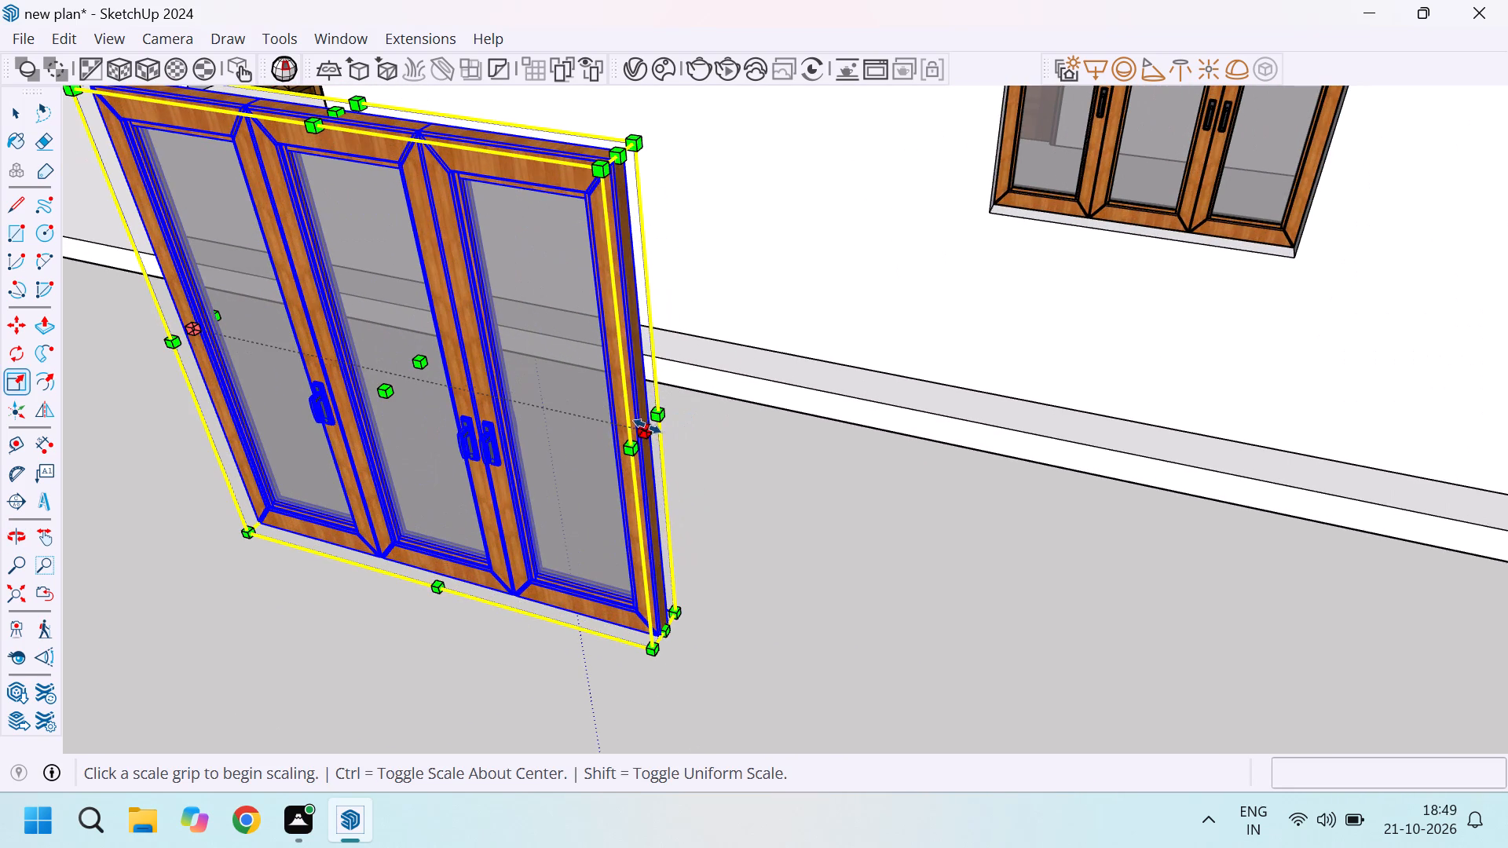
left_click(646, 431)
type("3'")
key("Return")
key("space")
Move the 3' wide window into the empty opening beside the wooden entrance door, aligning it at the lower corner of the opening.
scroll(833, 502, "down", 9)
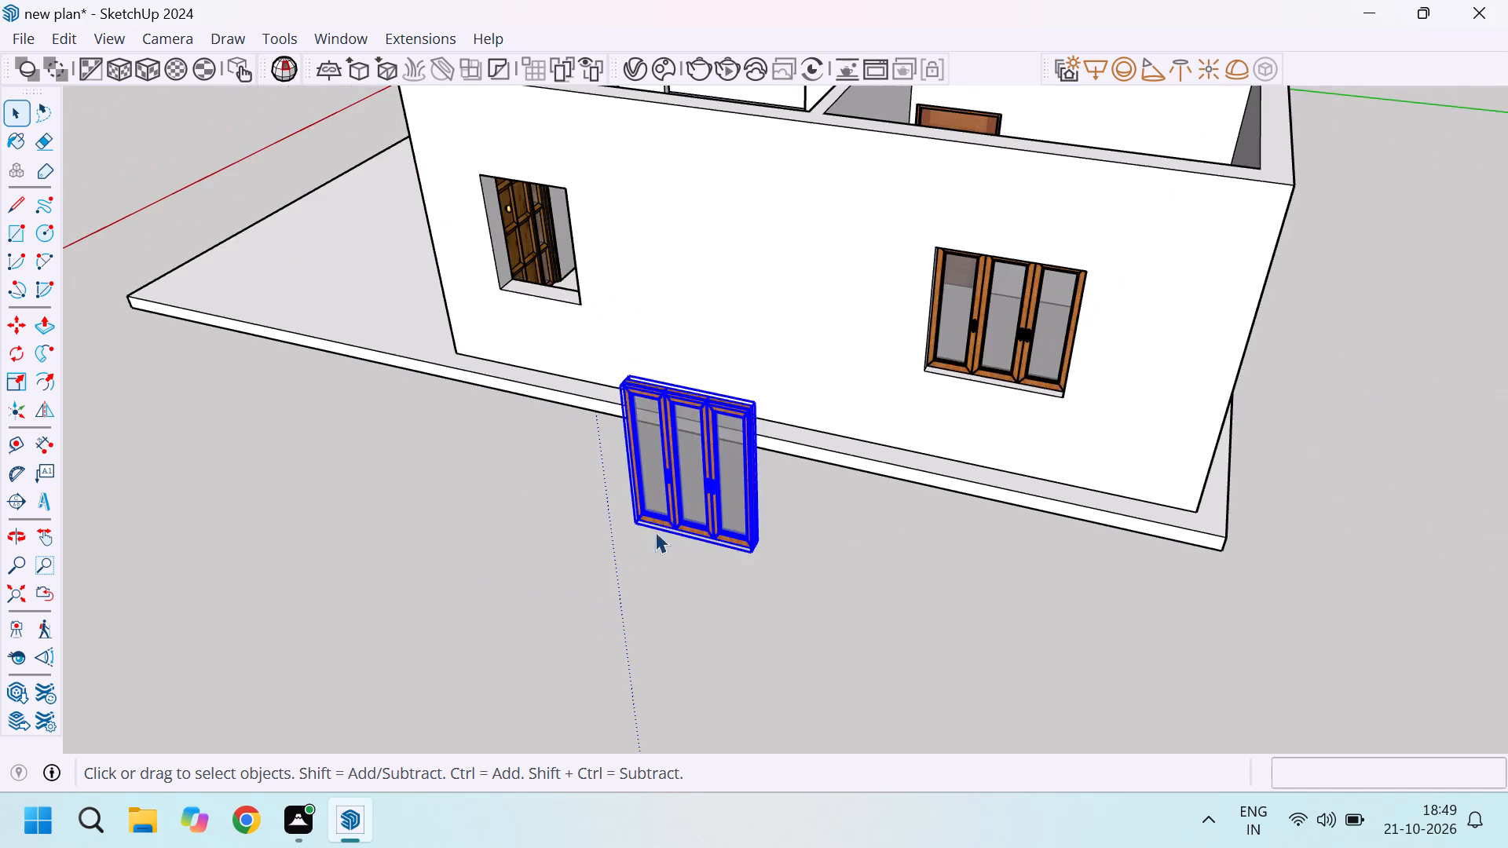
middle_click_drag(958, 553, 1326, 539)
scroll(1019, 536, "up", 19)
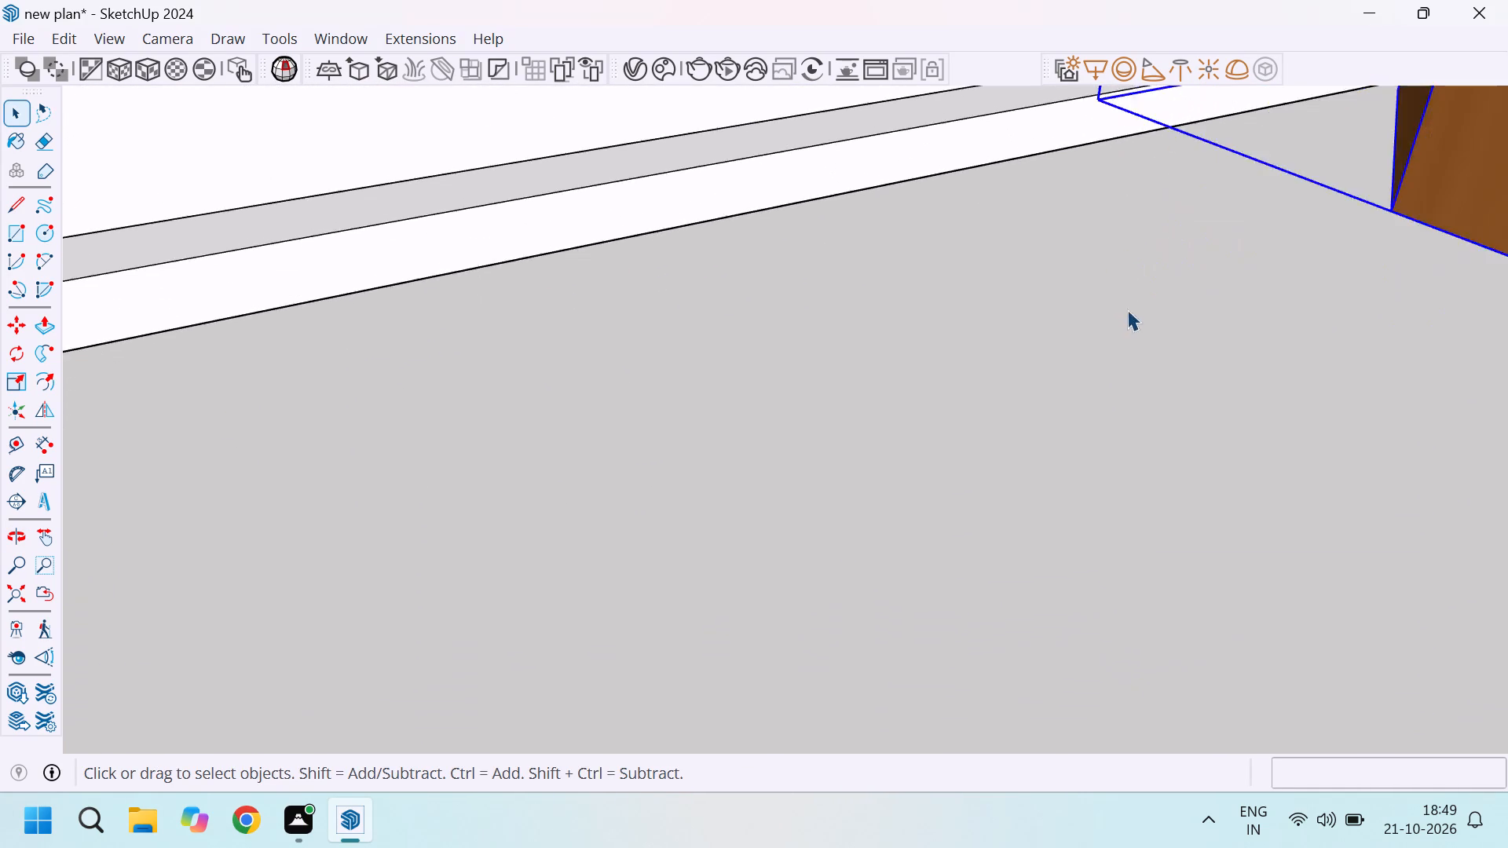
scroll(1261, 348, "down", 4)
scroll(1373, 347, "up", 6)
scroll(1365, 384, "down", 3)
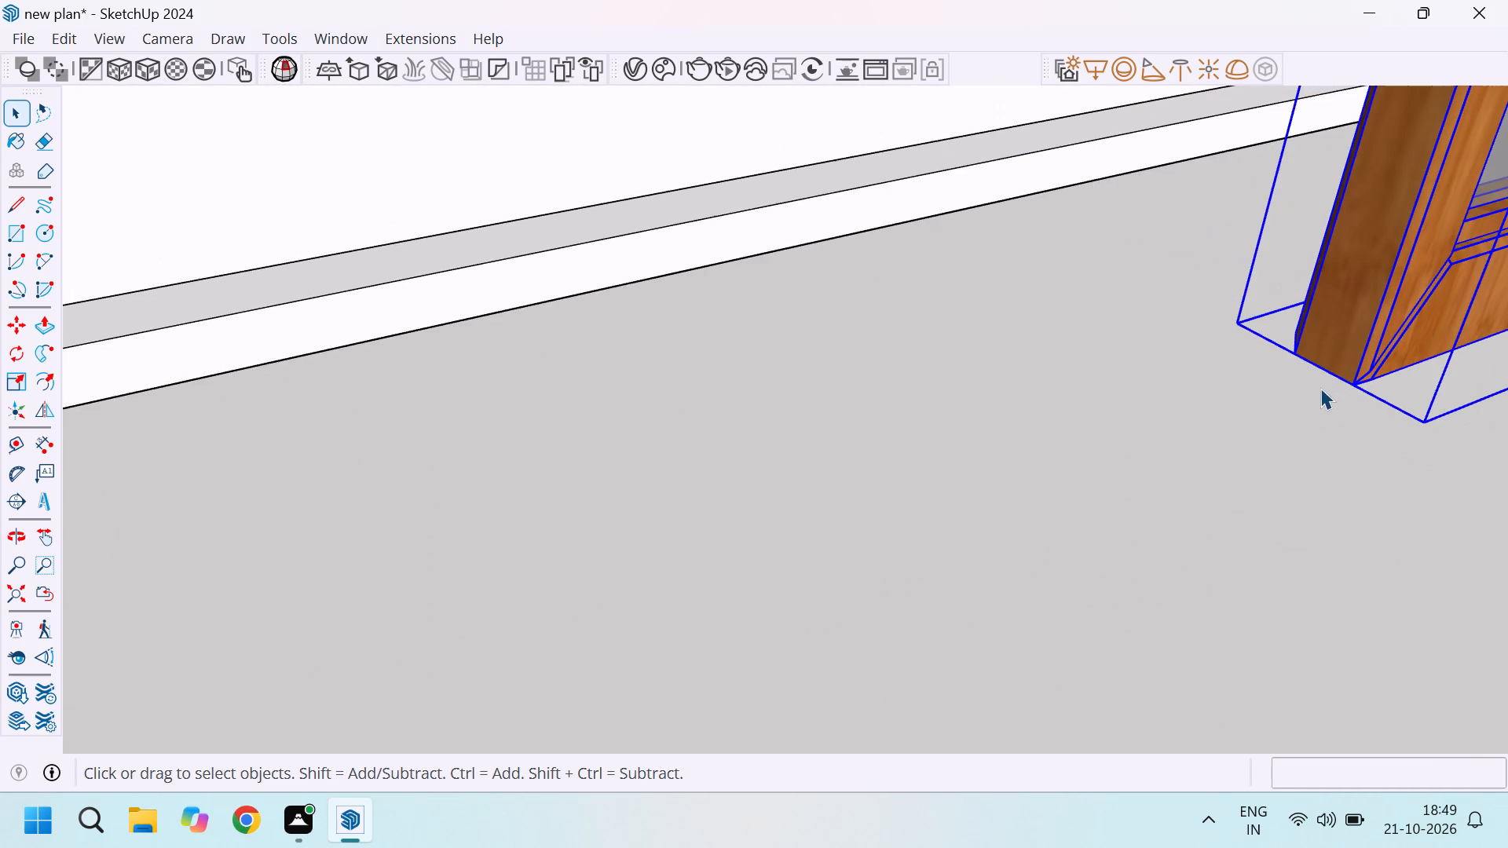
key("m")
scroll(1322, 365, "up", 3)
left_click(1325, 371)
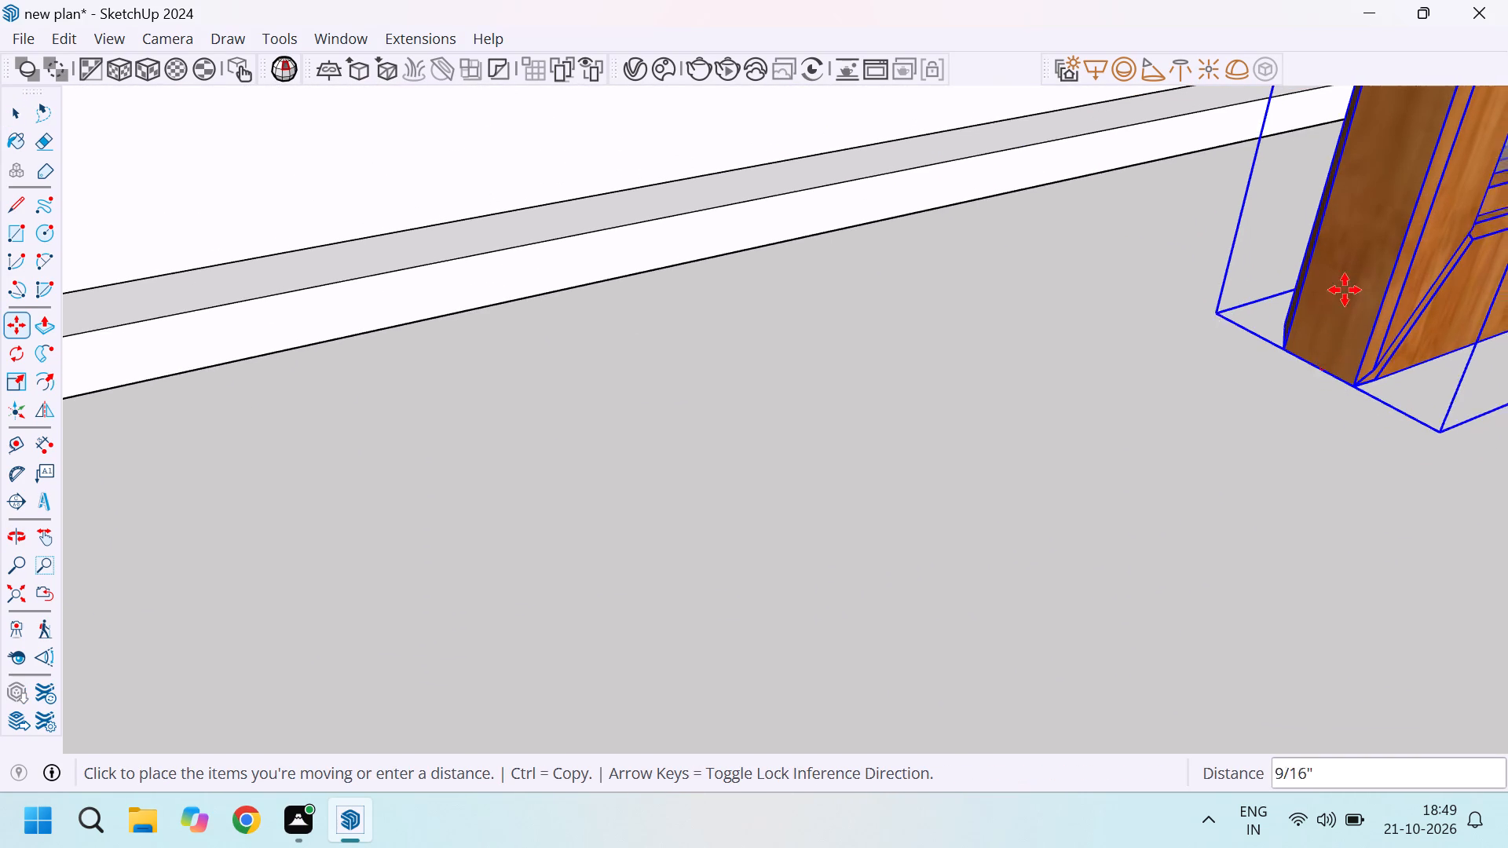
scroll(1344, 276, "down", 7)
scroll(1320, 210, "down", 20)
scroll(1320, 210, "down", 10)
scroll(838, 144, "up", 11)
middle_click_drag(857, 169, 637, 255)
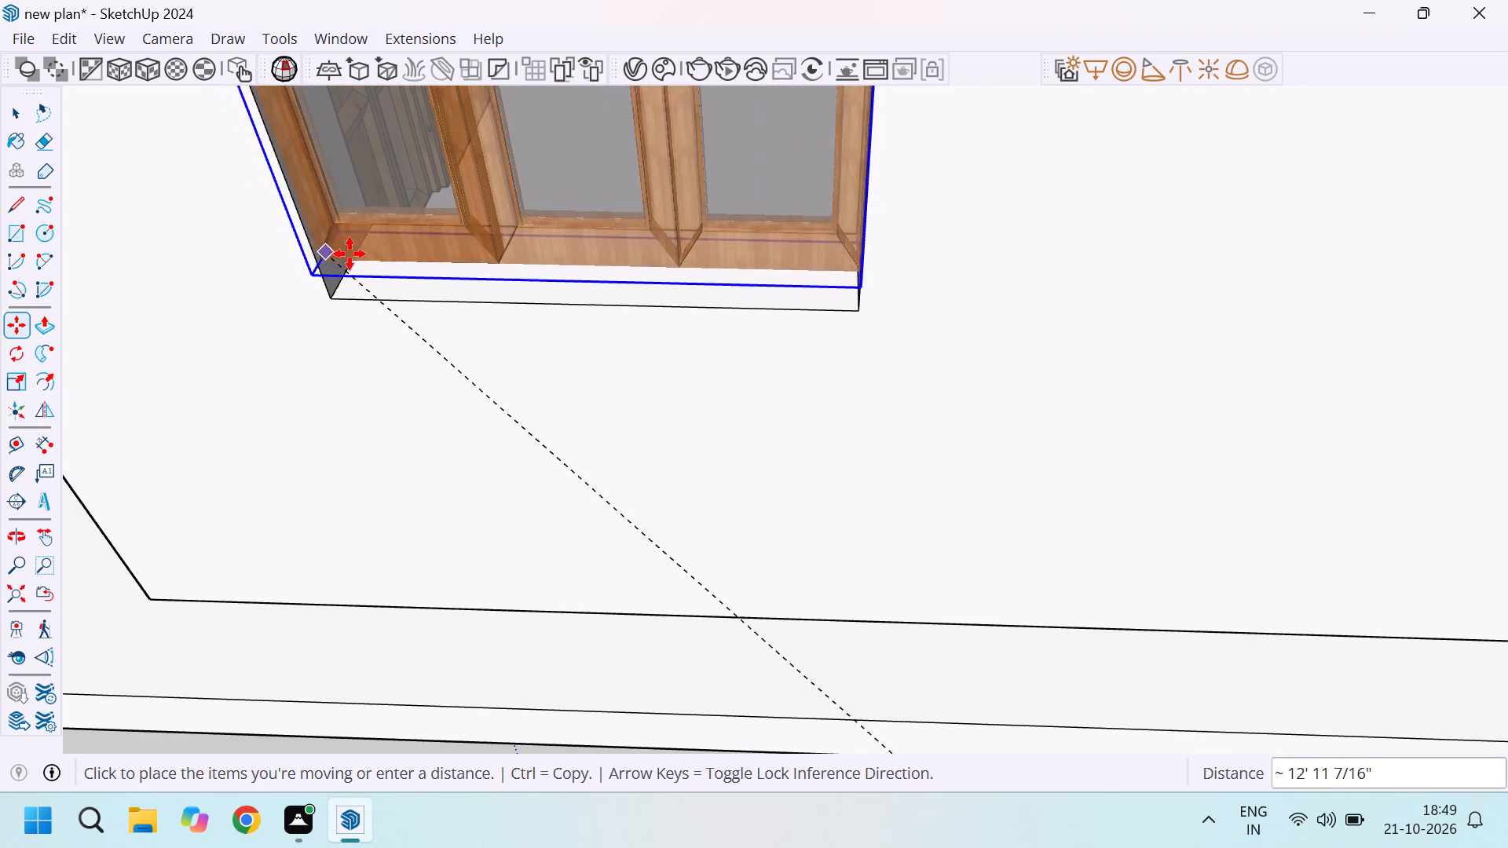
left_click(350, 258)
Copy the 3' wide window about 28' 1" across the house into the empty opening of the opposite exterior wall near the staircase.
scroll(494, 296, "down", 4)
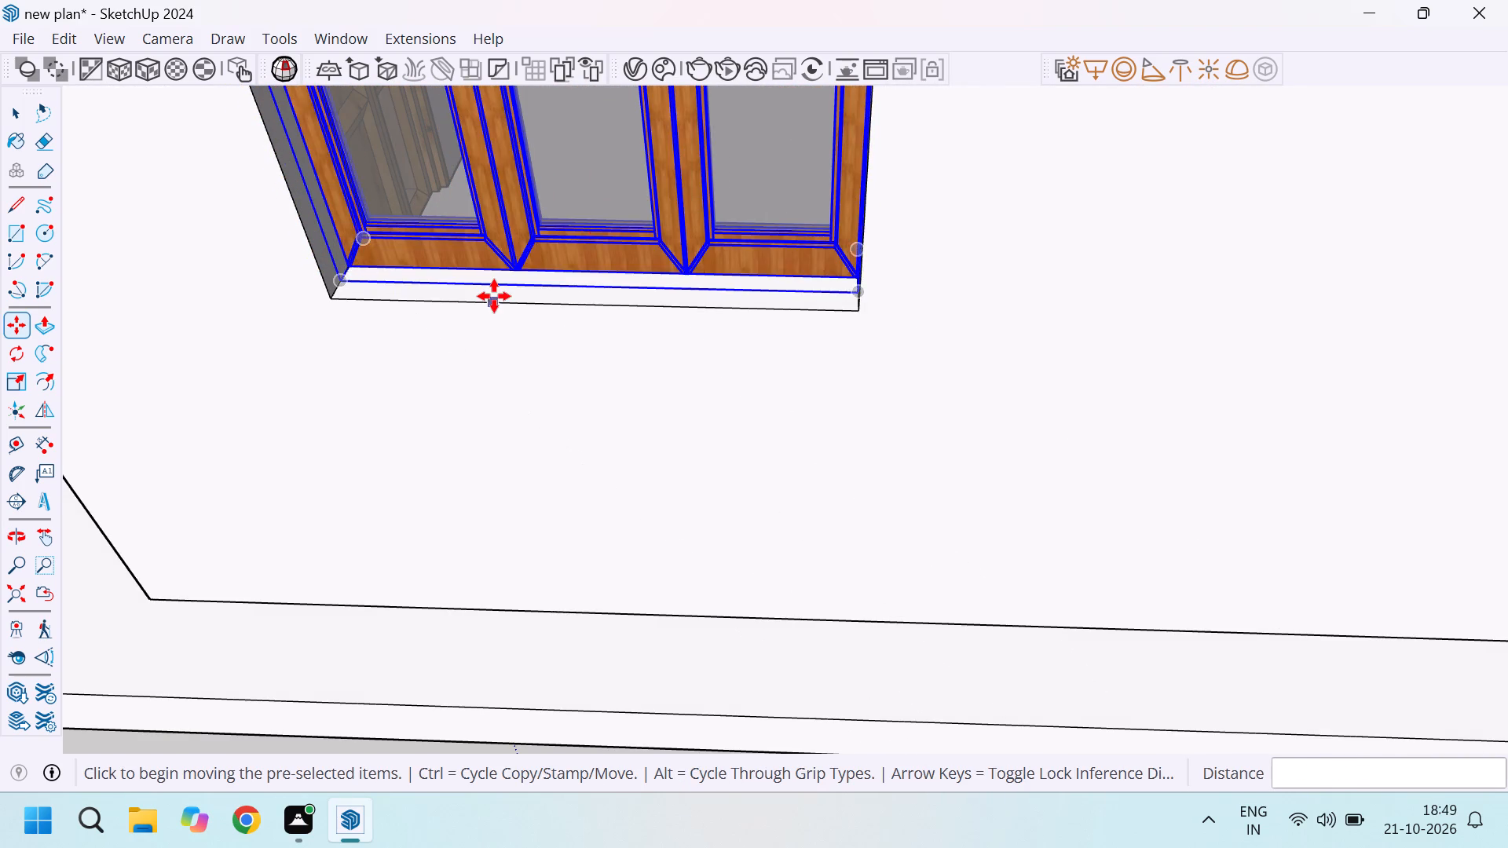
scroll(494, 296, "down", 20)
scroll(494, 296, "down", 8)
scroll(473, 283, "up", 6)
scroll(625, 301, "up", 6)
middle_click_drag(602, 334, 836, 334)
scroll(801, 327, "up", 6)
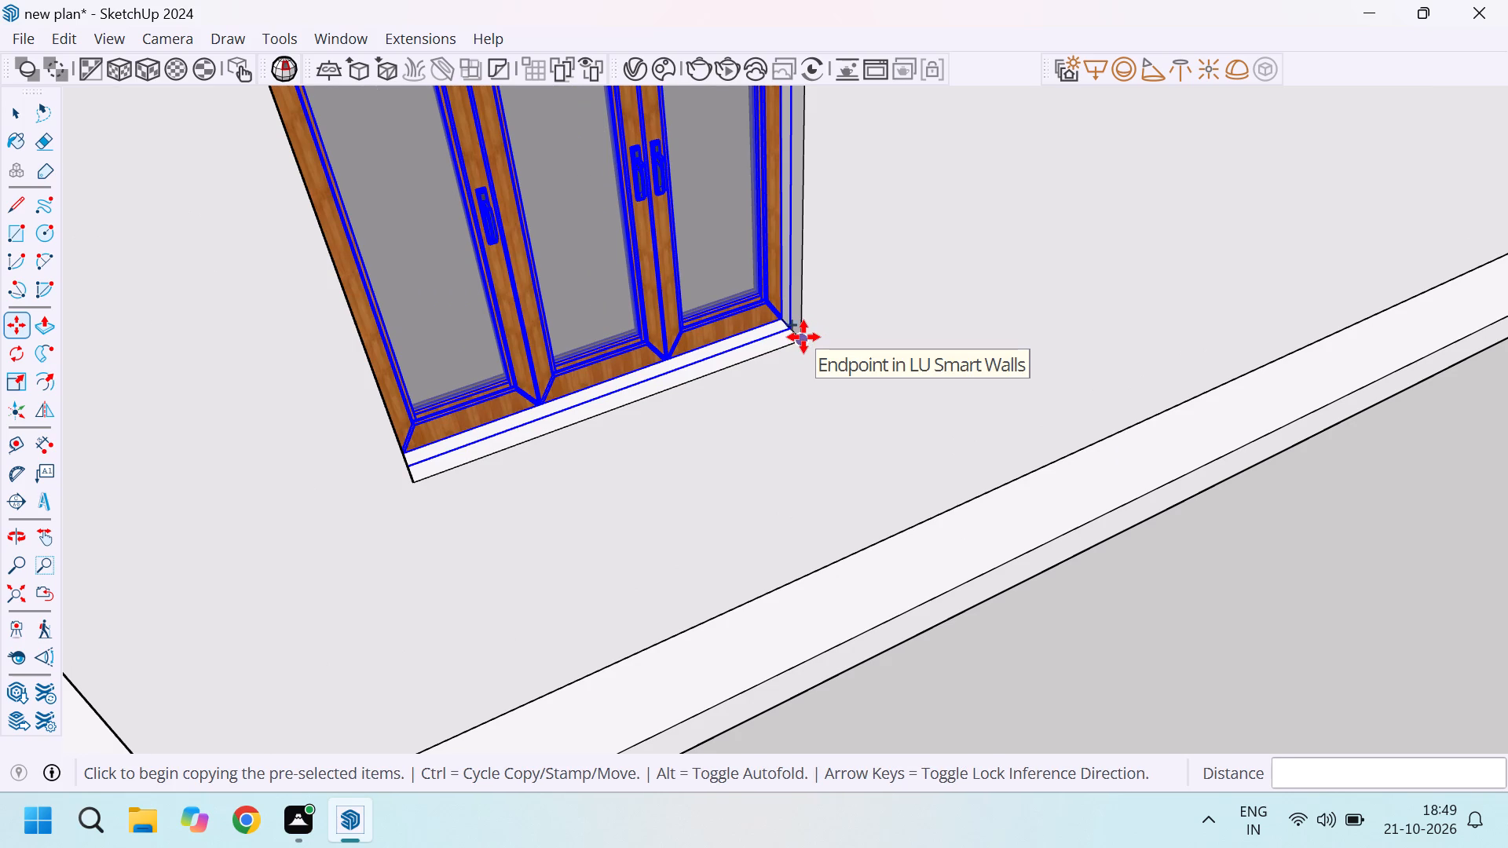
left_click(803, 337)
scroll(776, 254, "down", 14)
scroll(628, 377, "down", 14)
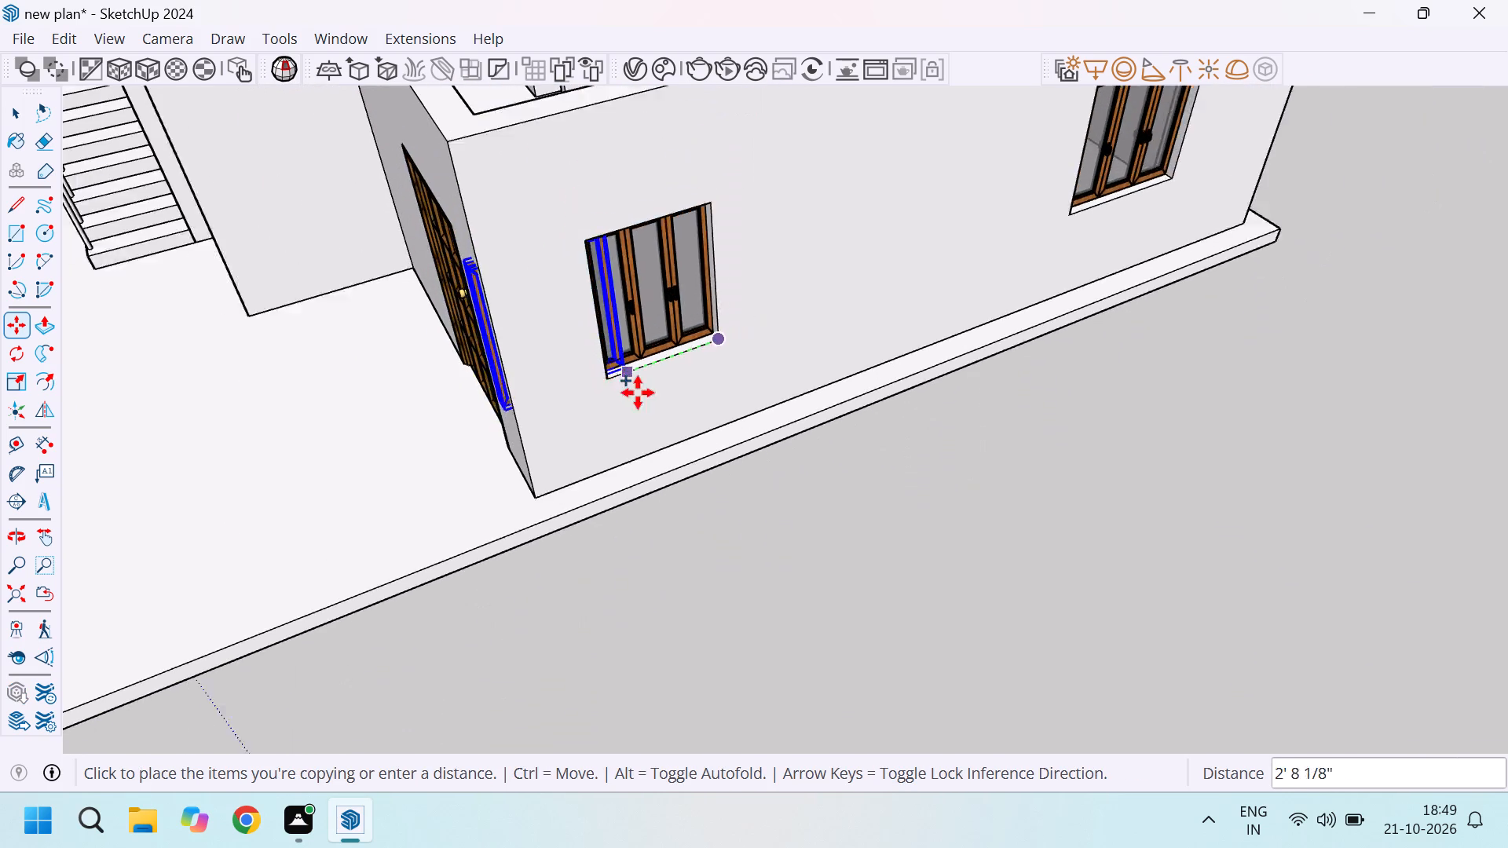
scroll(638, 393, "down", 20)
scroll(638, 393, "down", 3)
scroll(495, 233, "up", 16)
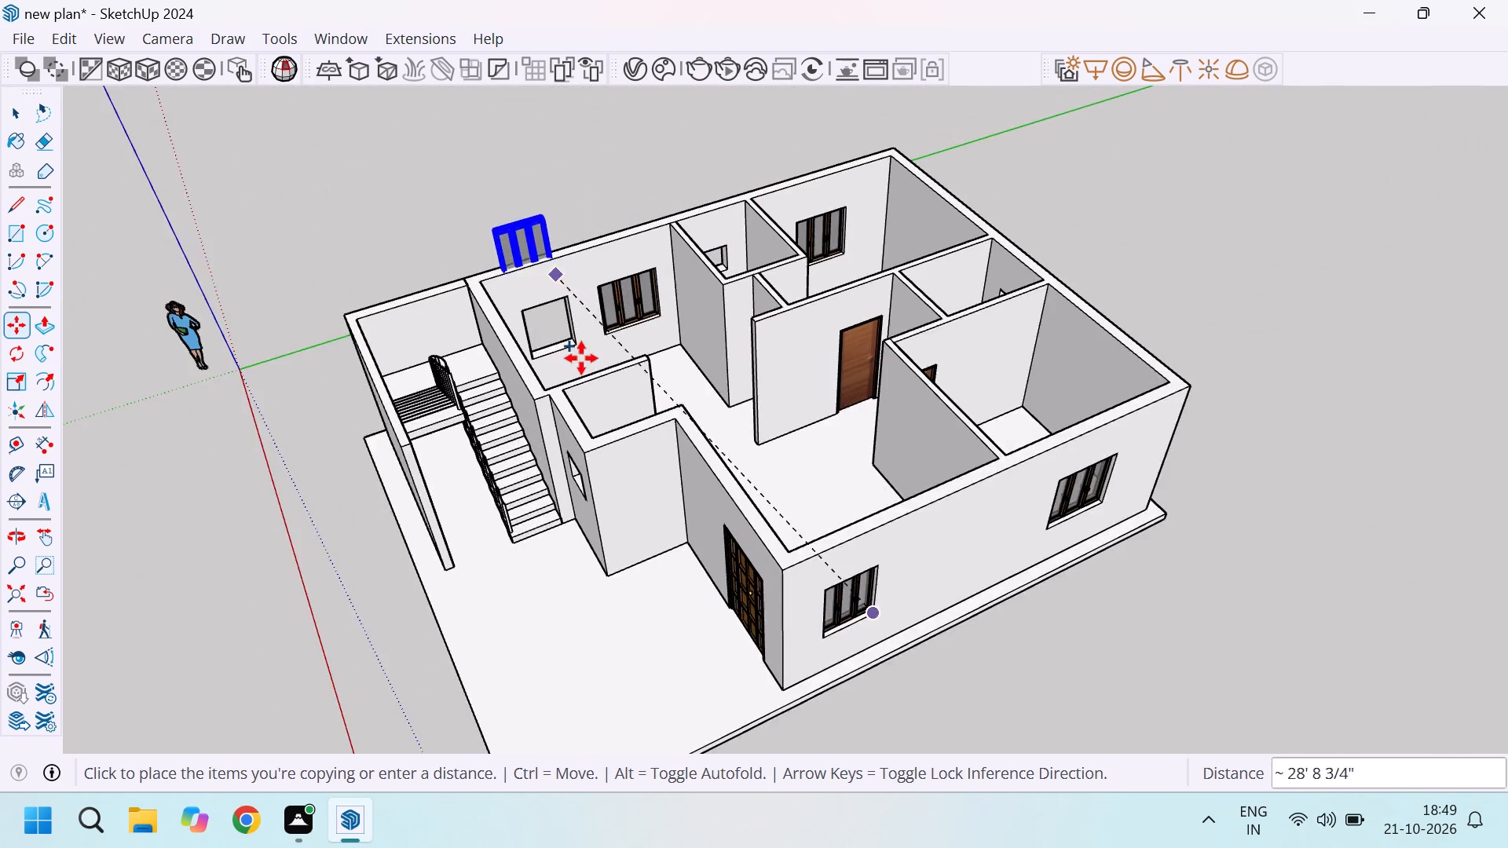
scroll(581, 358, "up", 20)
scroll(581, 358, "up", 13)
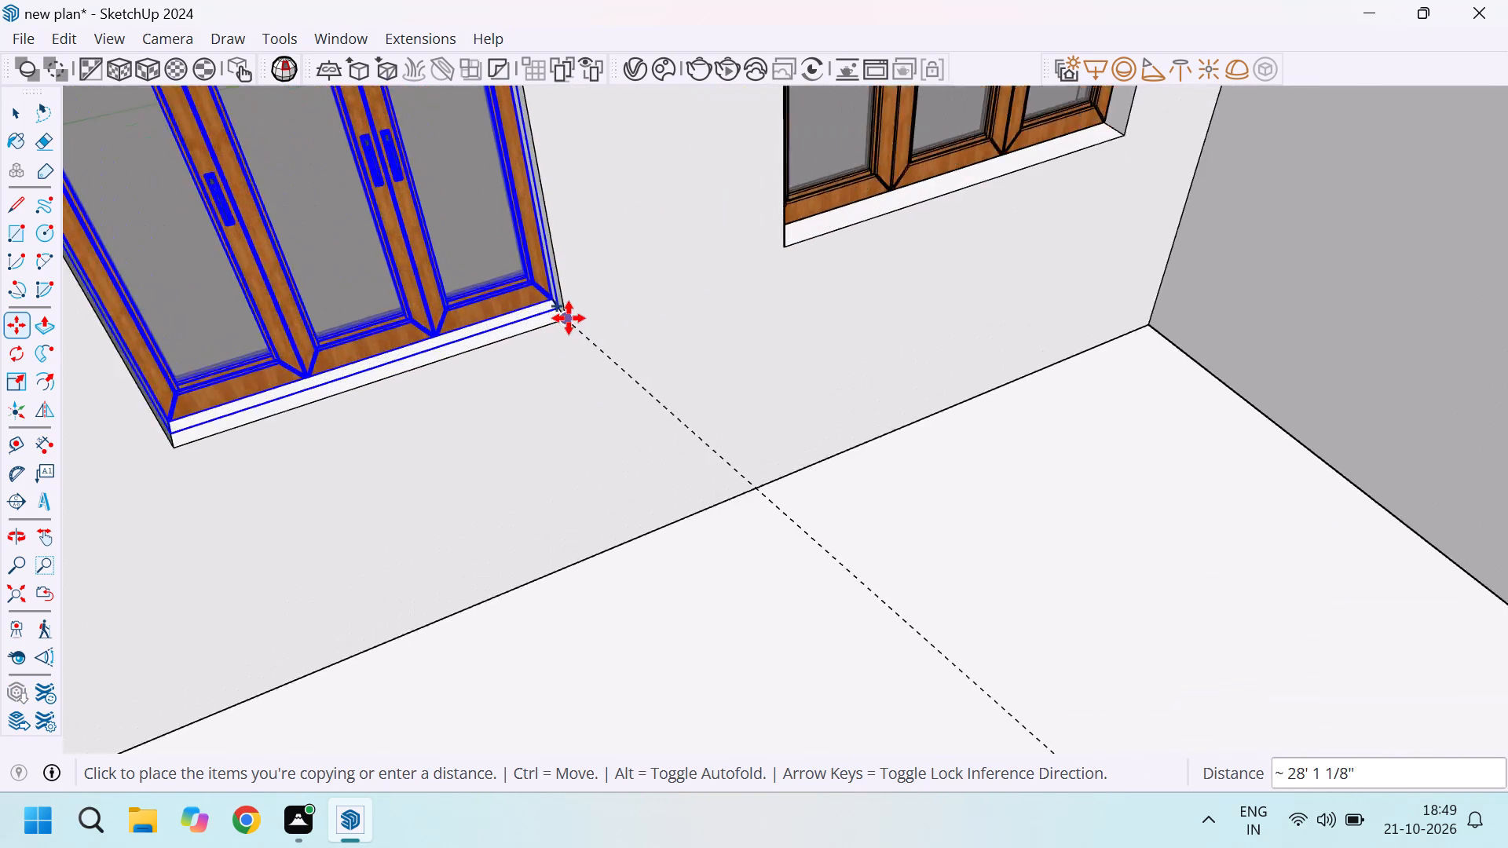
scroll(569, 318, "up", 7)
left_click(565, 320)
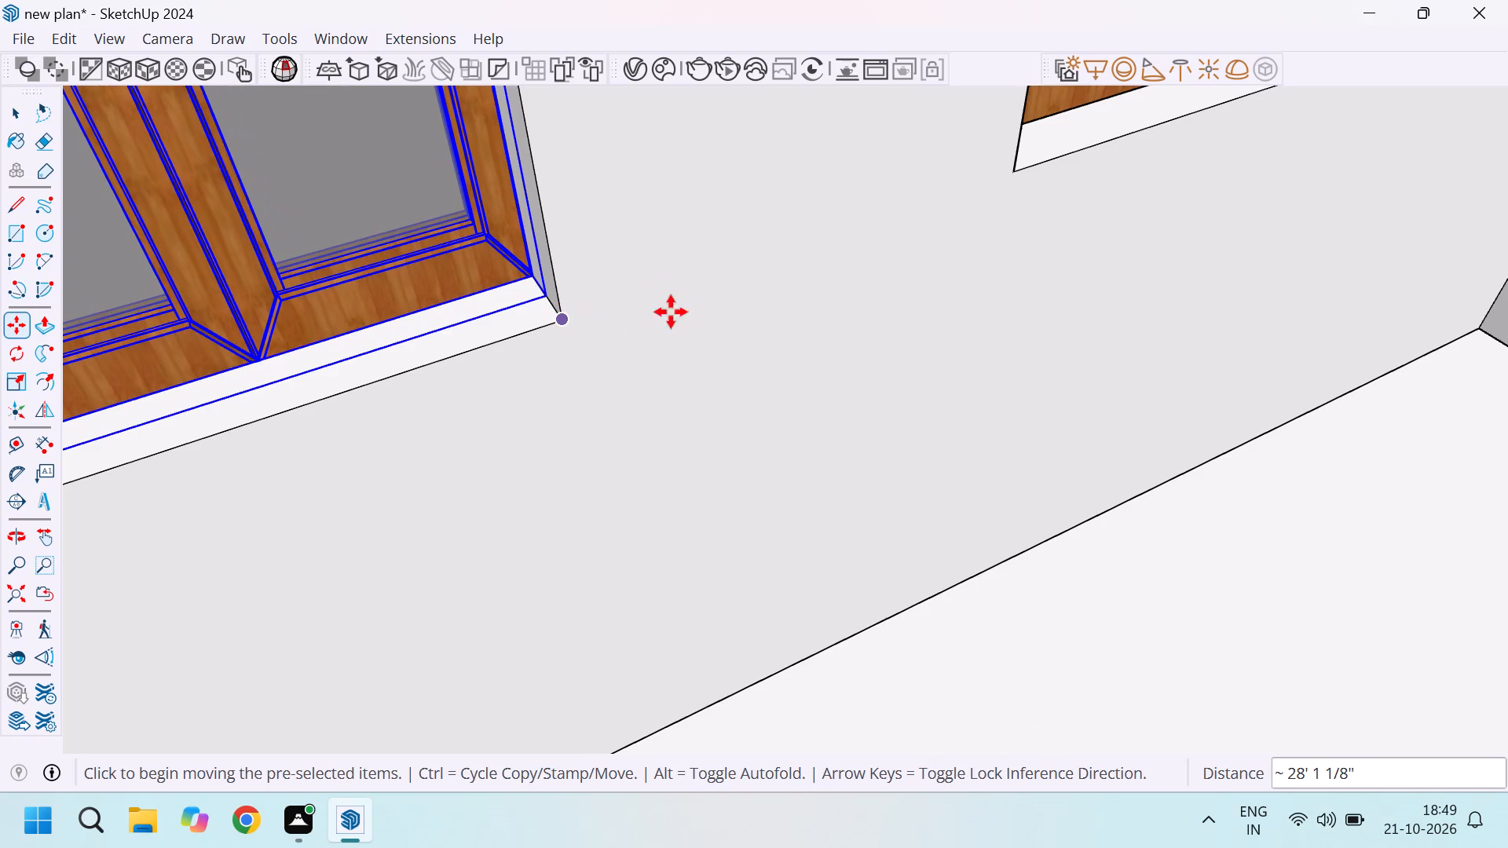
scroll(675, 283, "down", 20)
scroll(675, 283, "down", 20)
scroll(675, 283, "down", 1)
key("space")
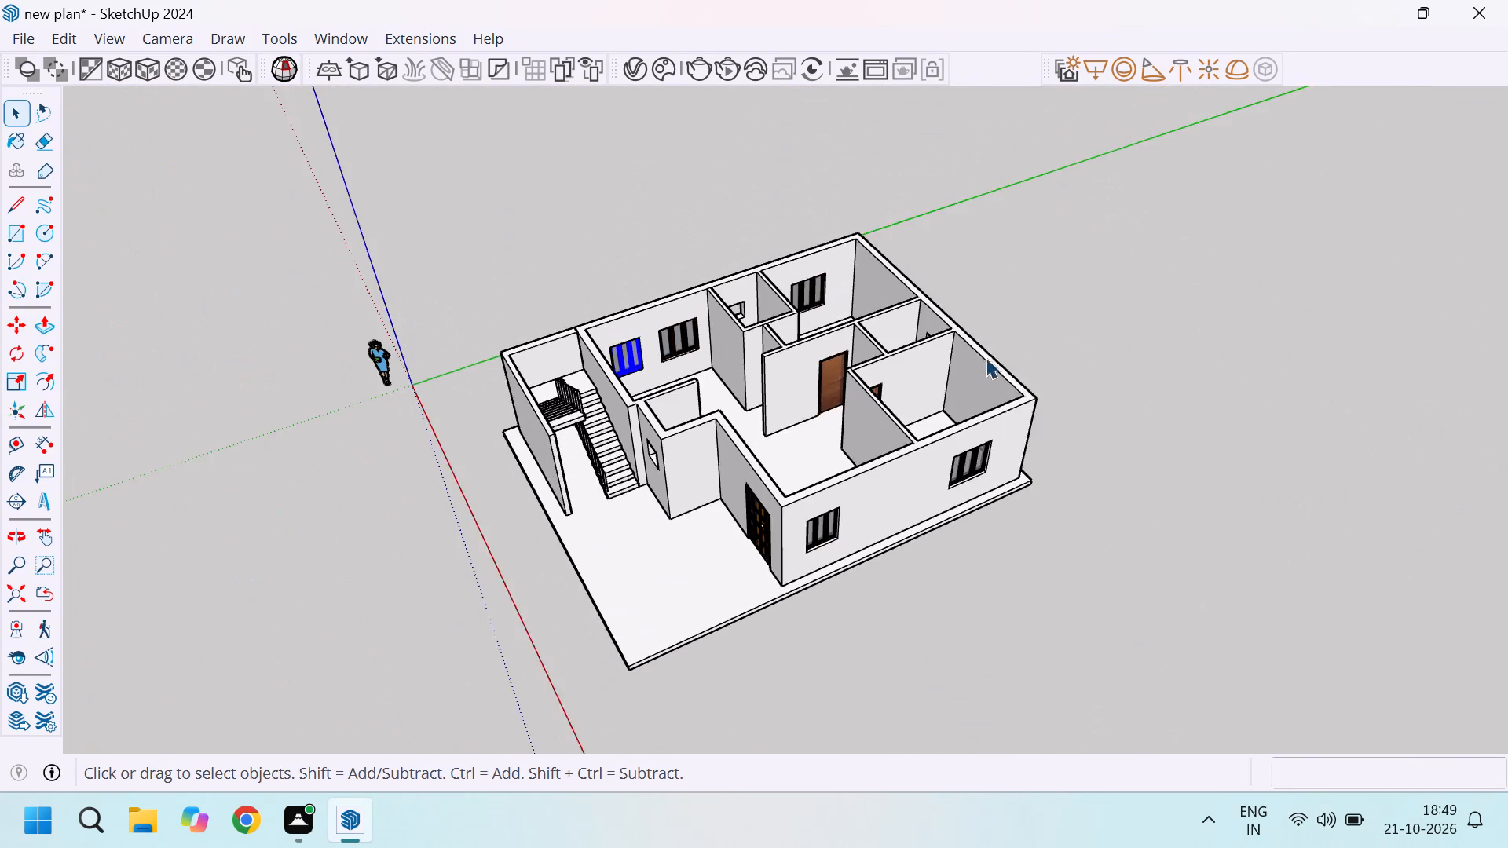
left_click(1163, 311)
Examine from inside the room how the two neighbouring windows near the staircase sit in their wall openings.
scroll(708, 310, "up", 5)
scroll(609, 349, "up", 6)
scroll(798, 429, "up", 1)
middle_click_drag(796, 429, 678, 523)
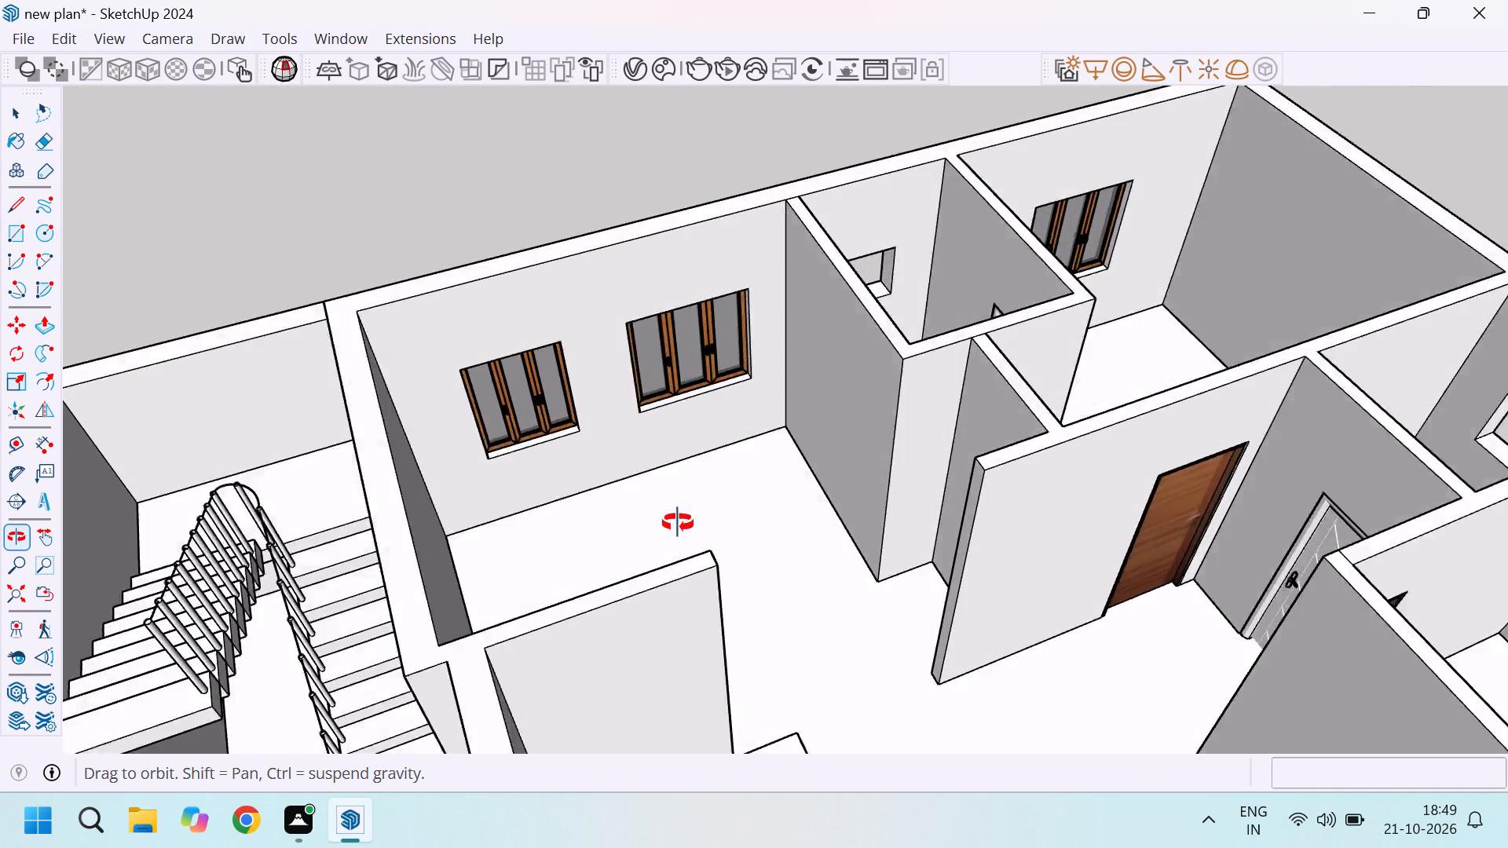
middle_click_drag(678, 523, 957, 455)
scroll(782, 367, "up", 19)
scroll(990, 436, "down", 10)
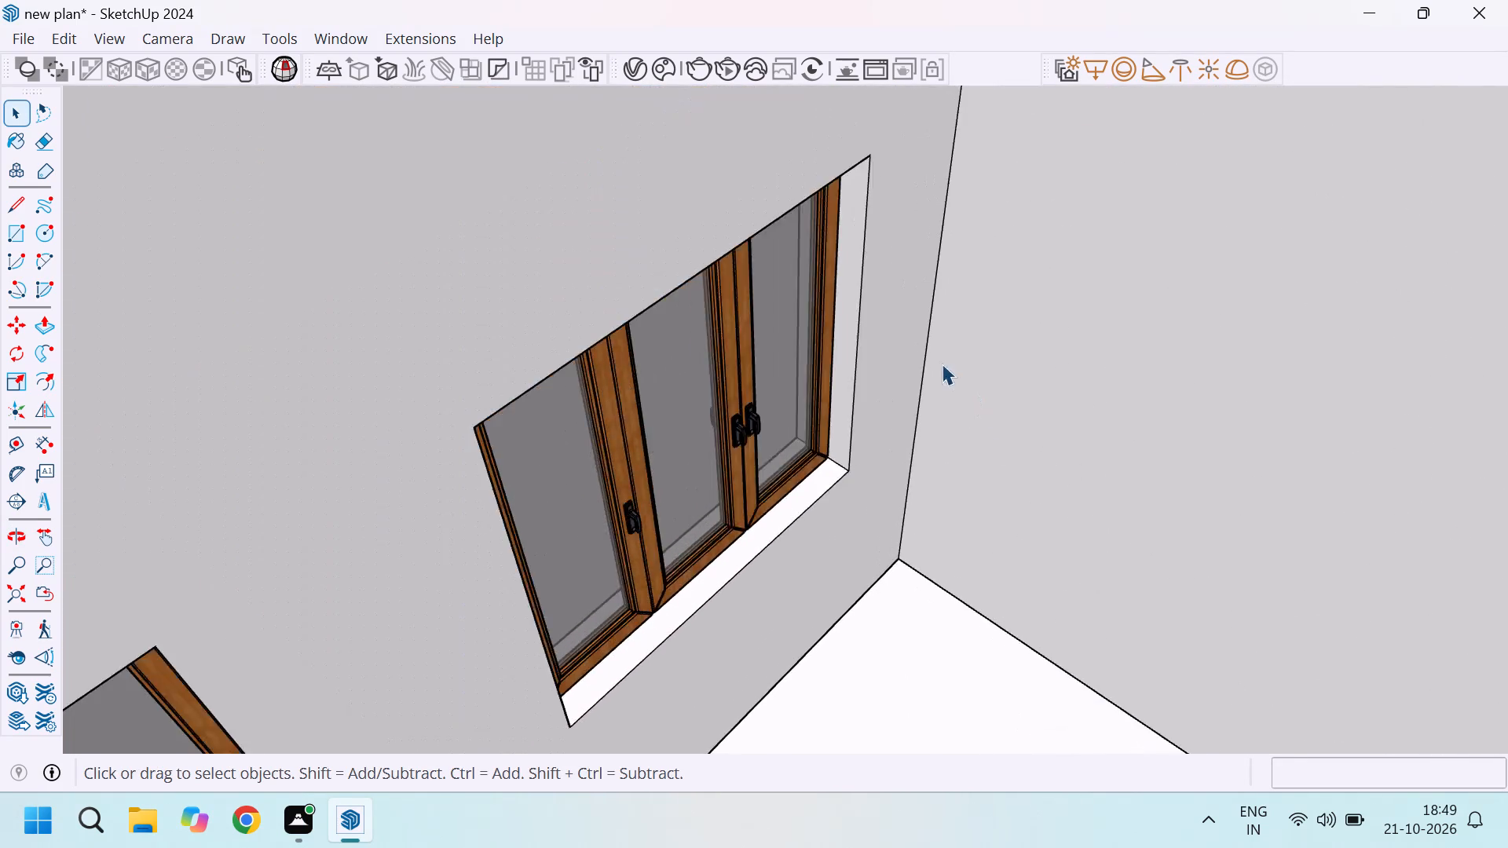
Examine the fitted windows and the still empty small openings from outside and above the house.
scroll(942, 364, "down", 4)
middle_click_drag(660, 436, 1369, 214)
scroll(1221, 280, "up", 3)
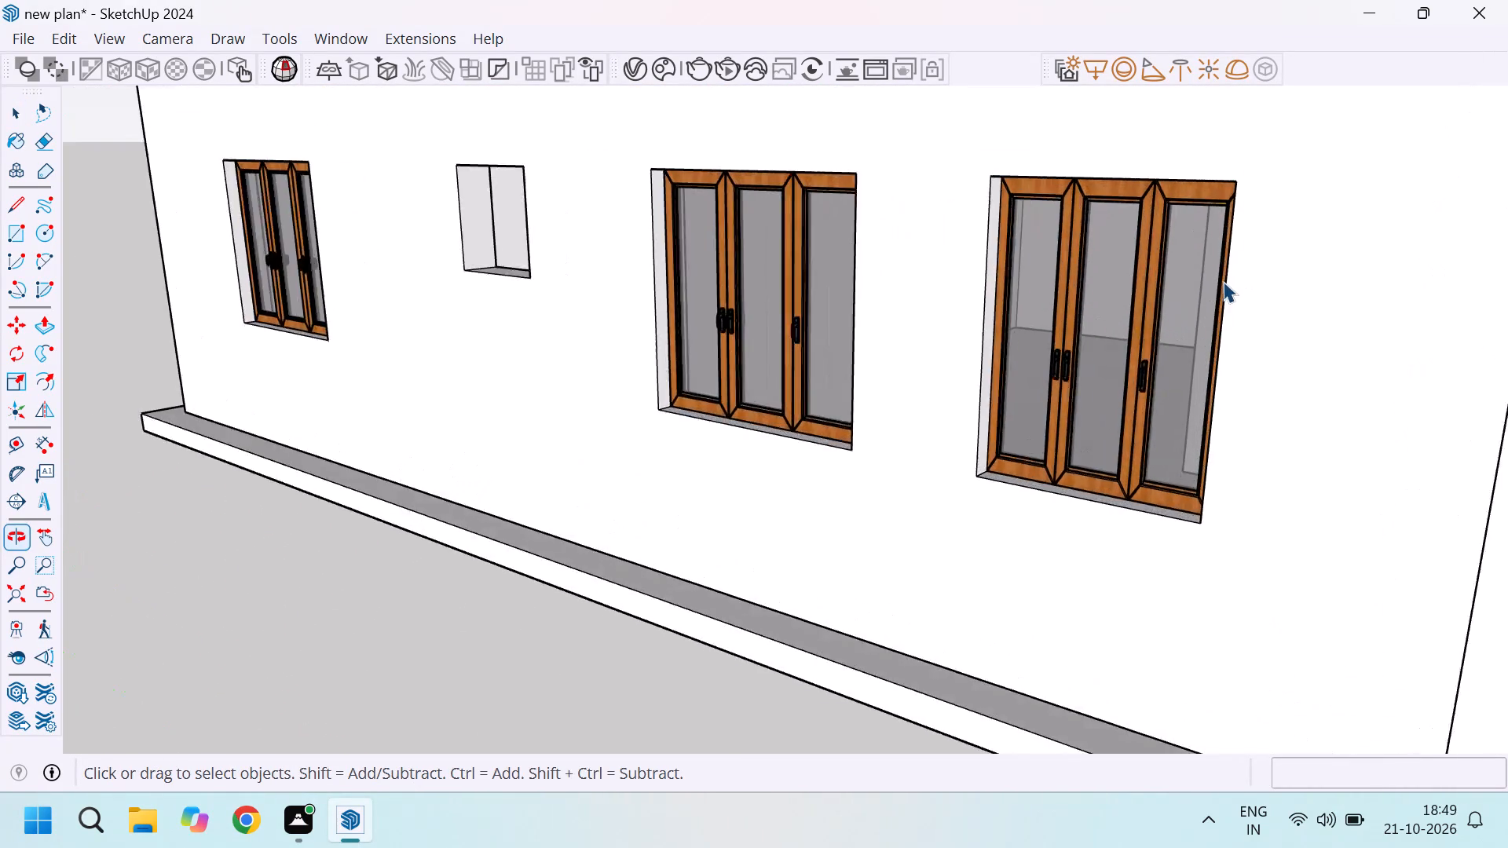
scroll(1223, 281, "up", 6)
scroll(1012, 264, "down", 5)
scroll(873, 386, "down", 9)
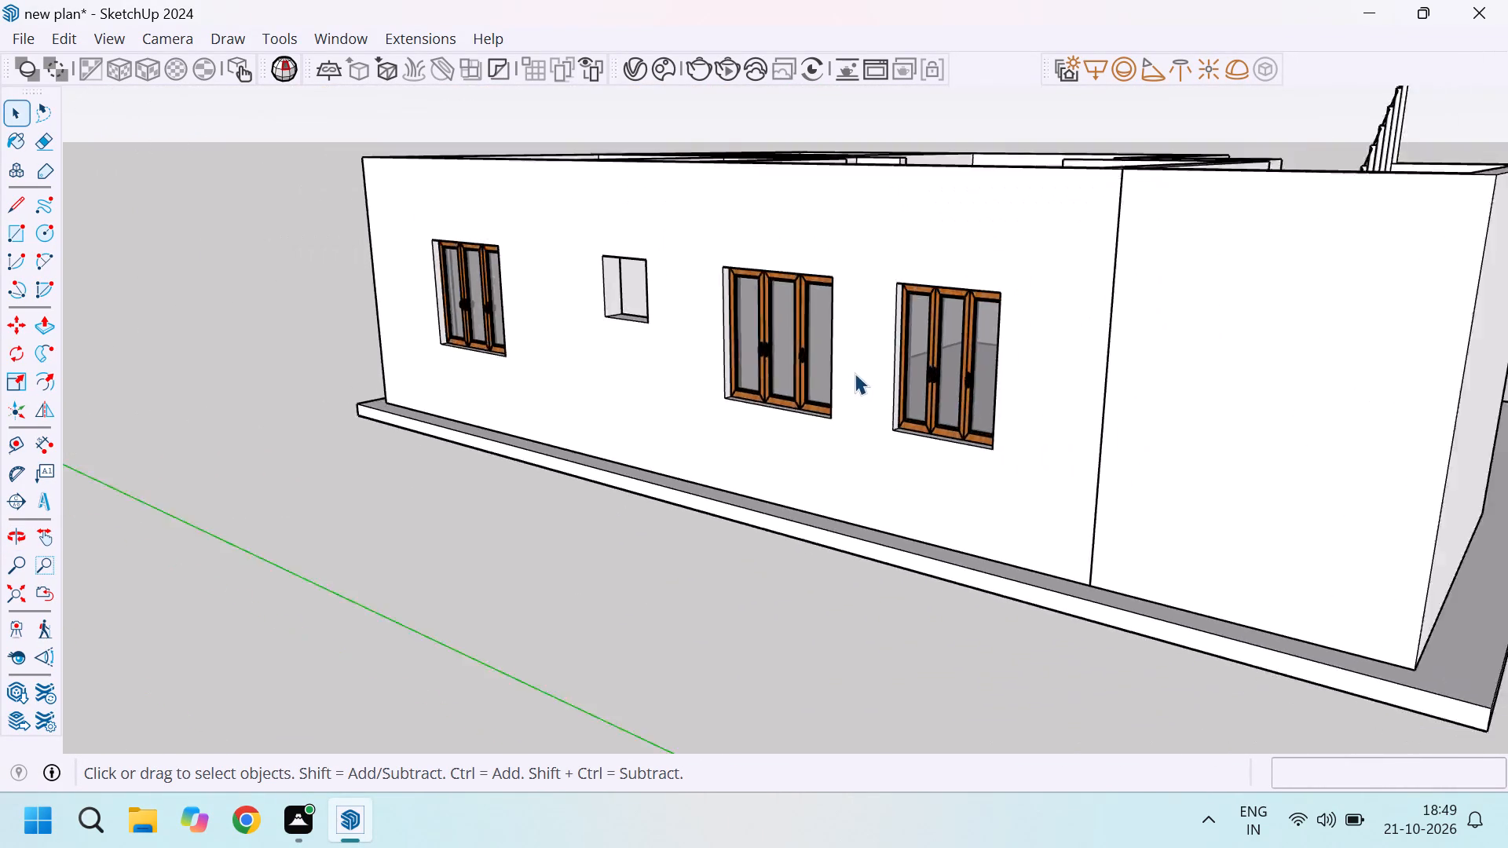
scroll(855, 373, "down", 8)
scroll(1046, 325, "up", 1)
middle_click_drag(1046, 325, 745, 471)
middle_click_drag(1215, 370, 792, 396)
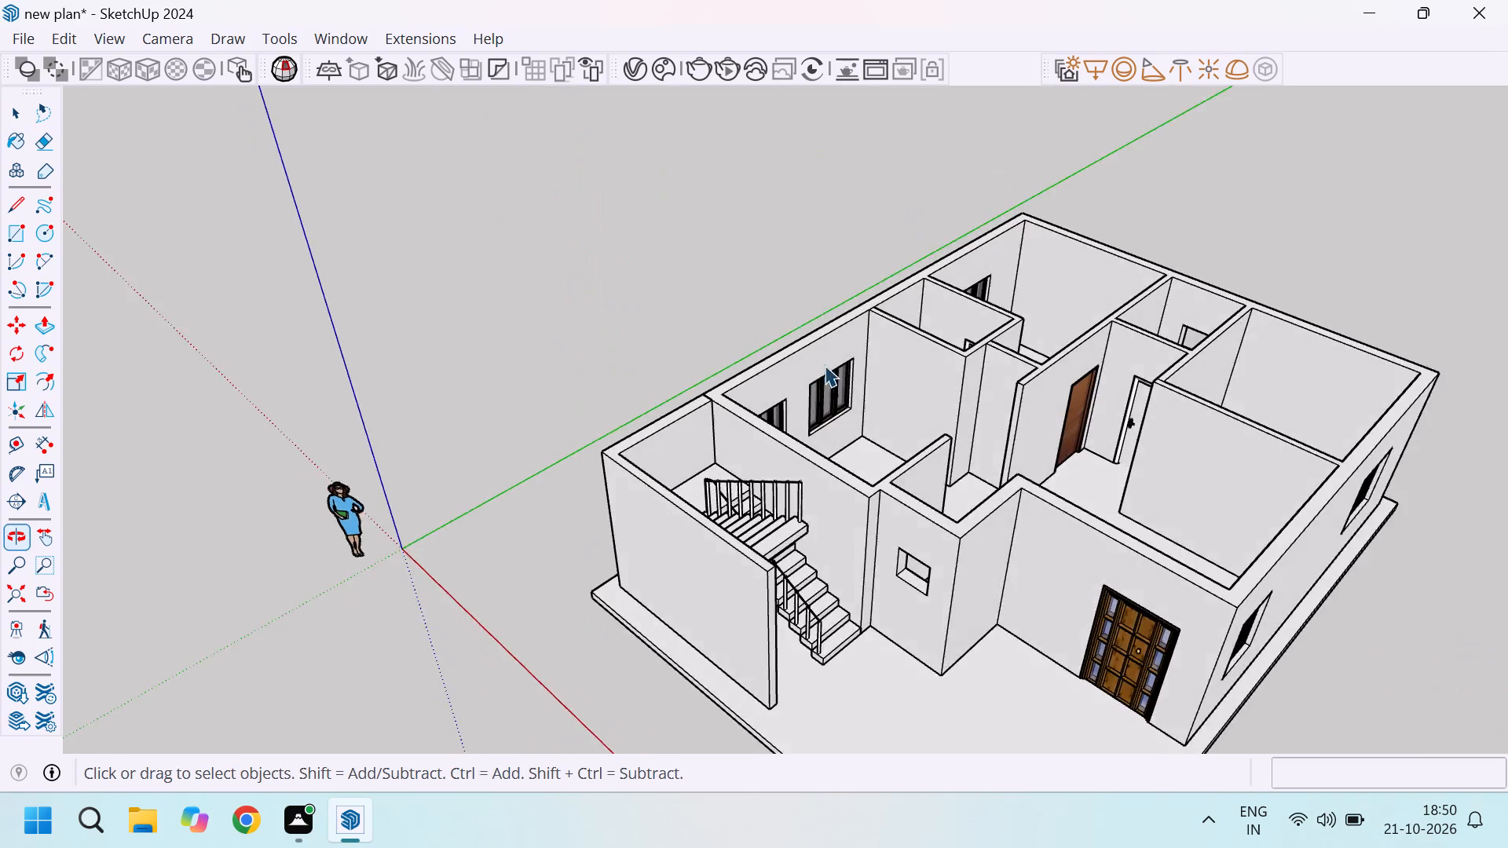
scroll(1103, 357, "up", 6)
scroll(1046, 369, "down", 5)
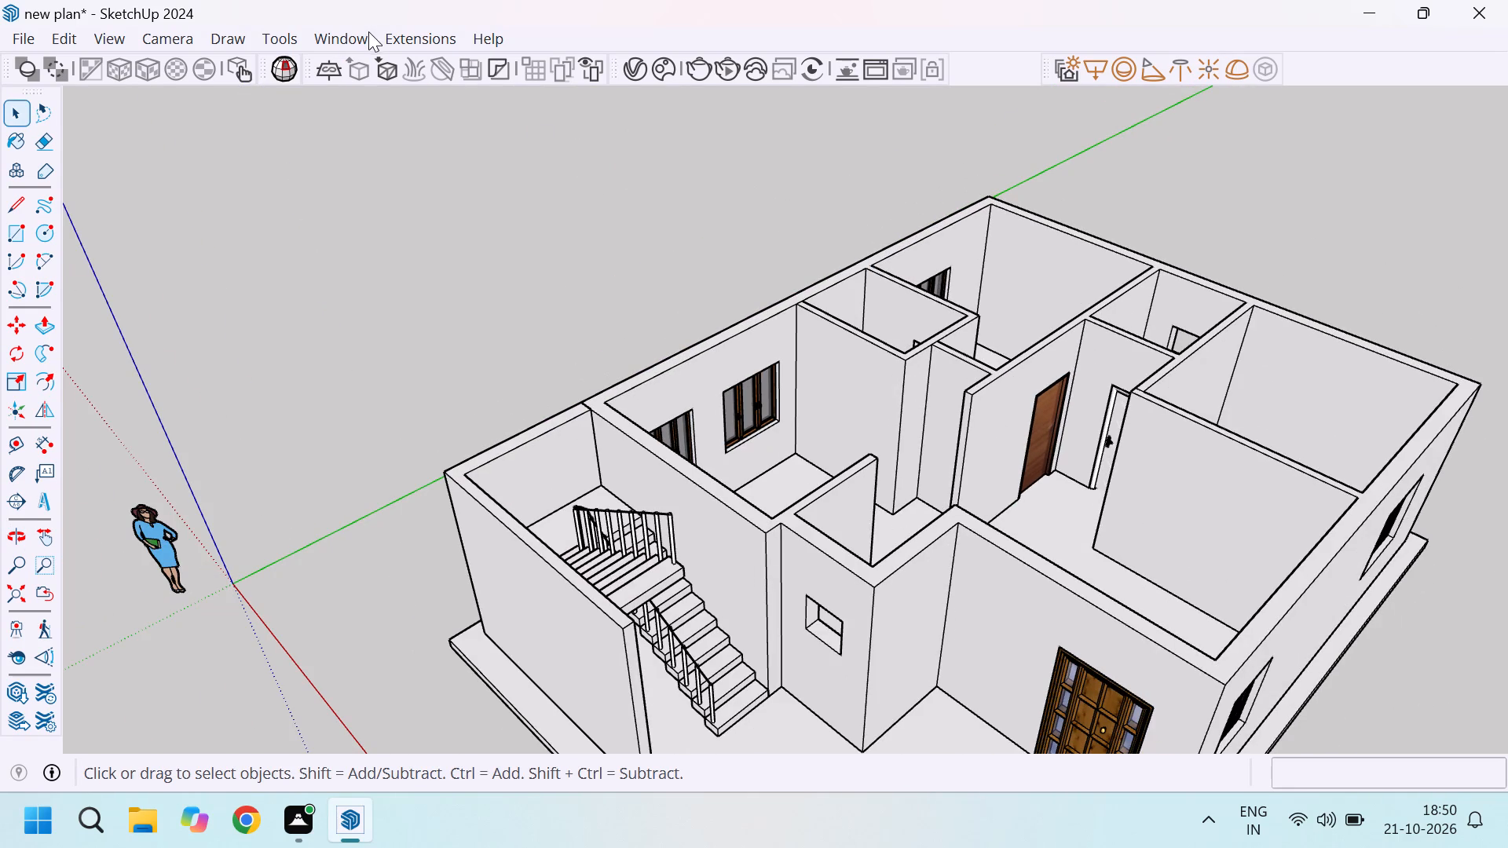
Search the 3D Warehouse for "ventilator".
left_click(356, 39)
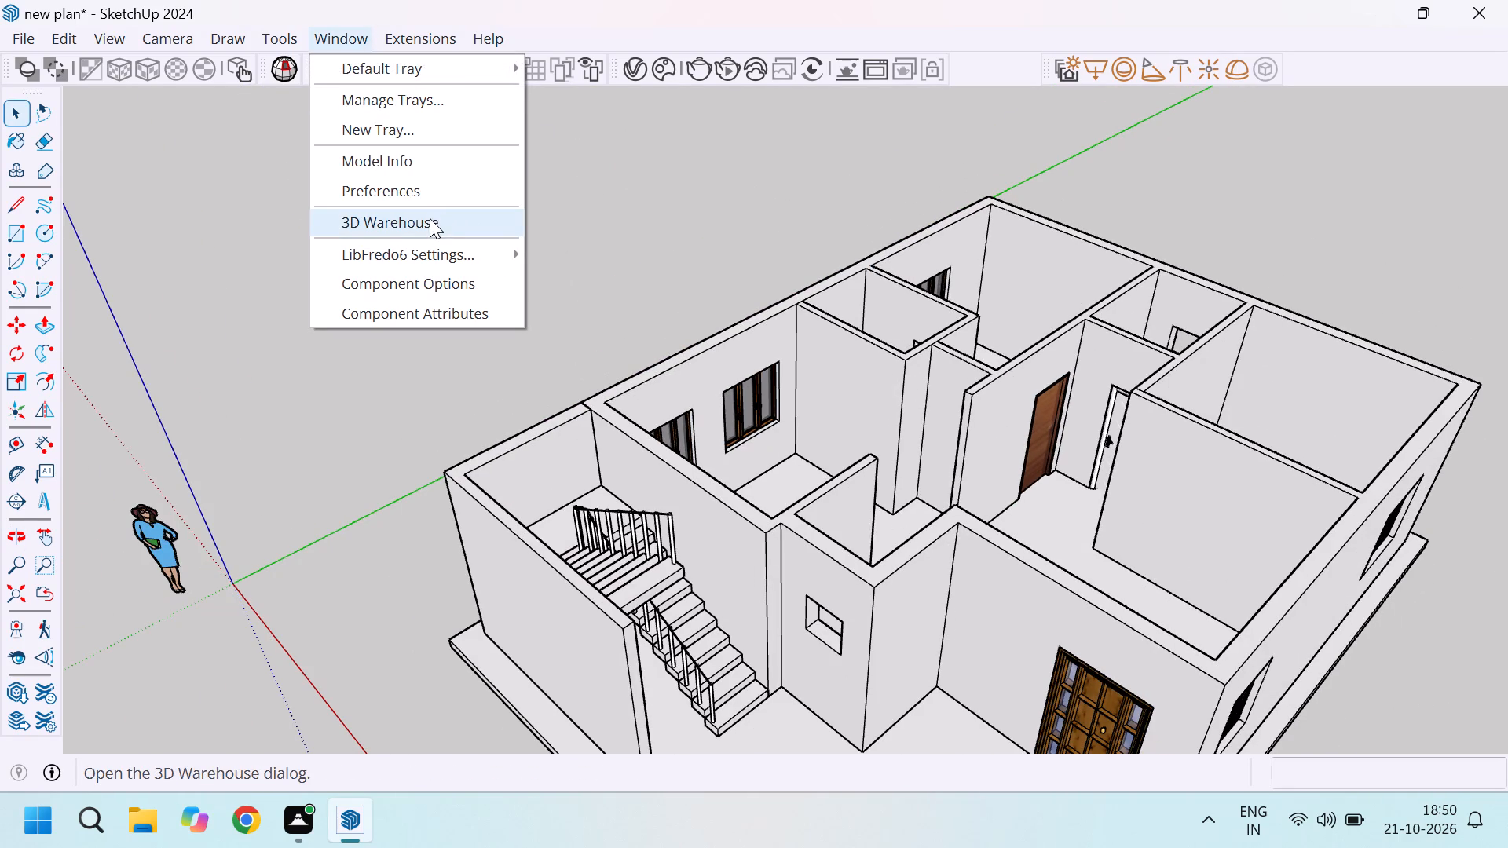
left_click(429, 221)
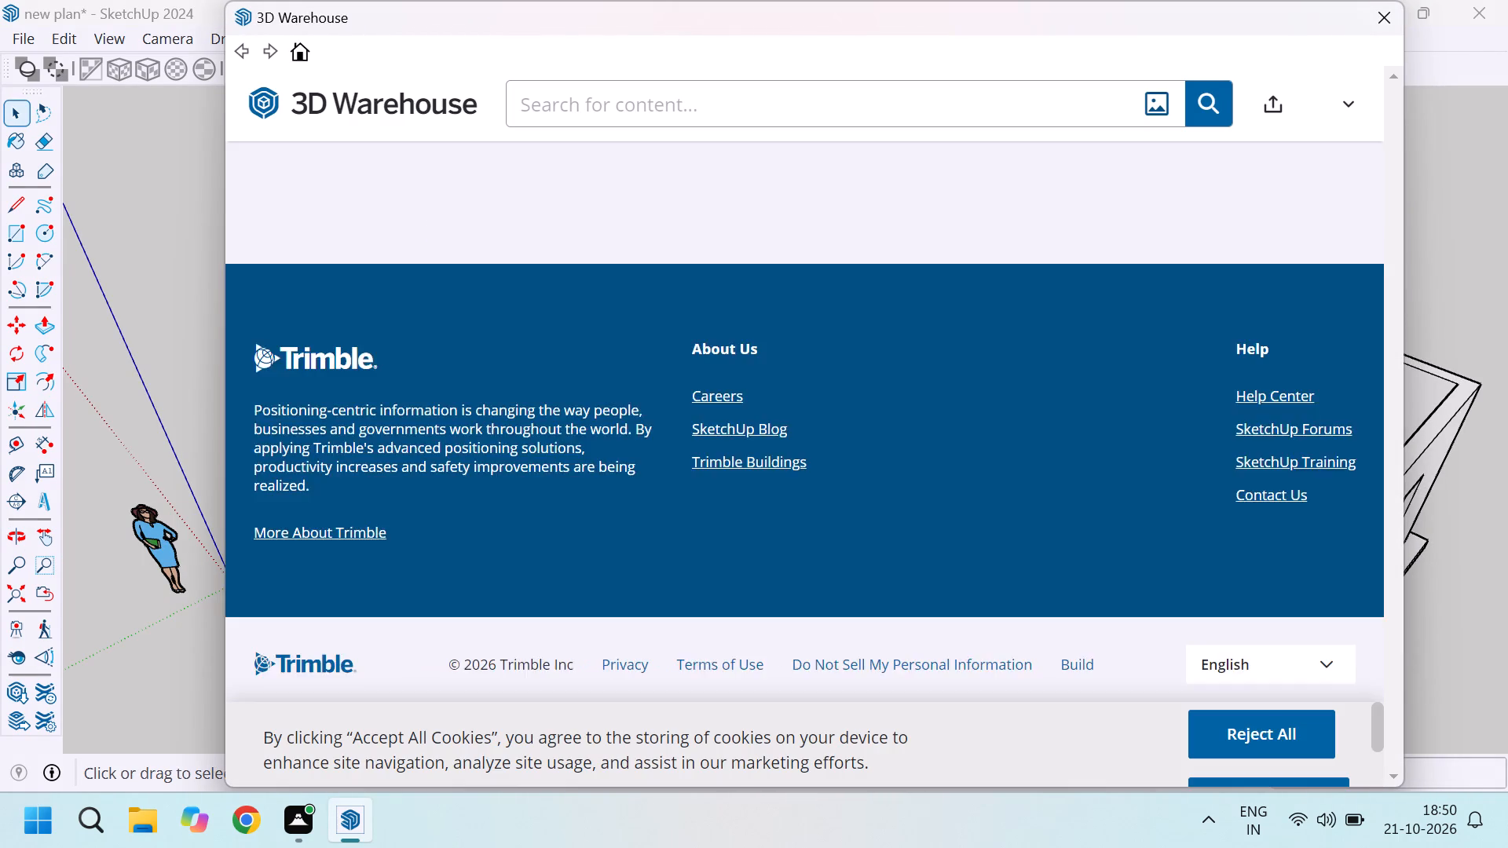
left_click(836, 110)
type("ve")
type("nt")
key("i")
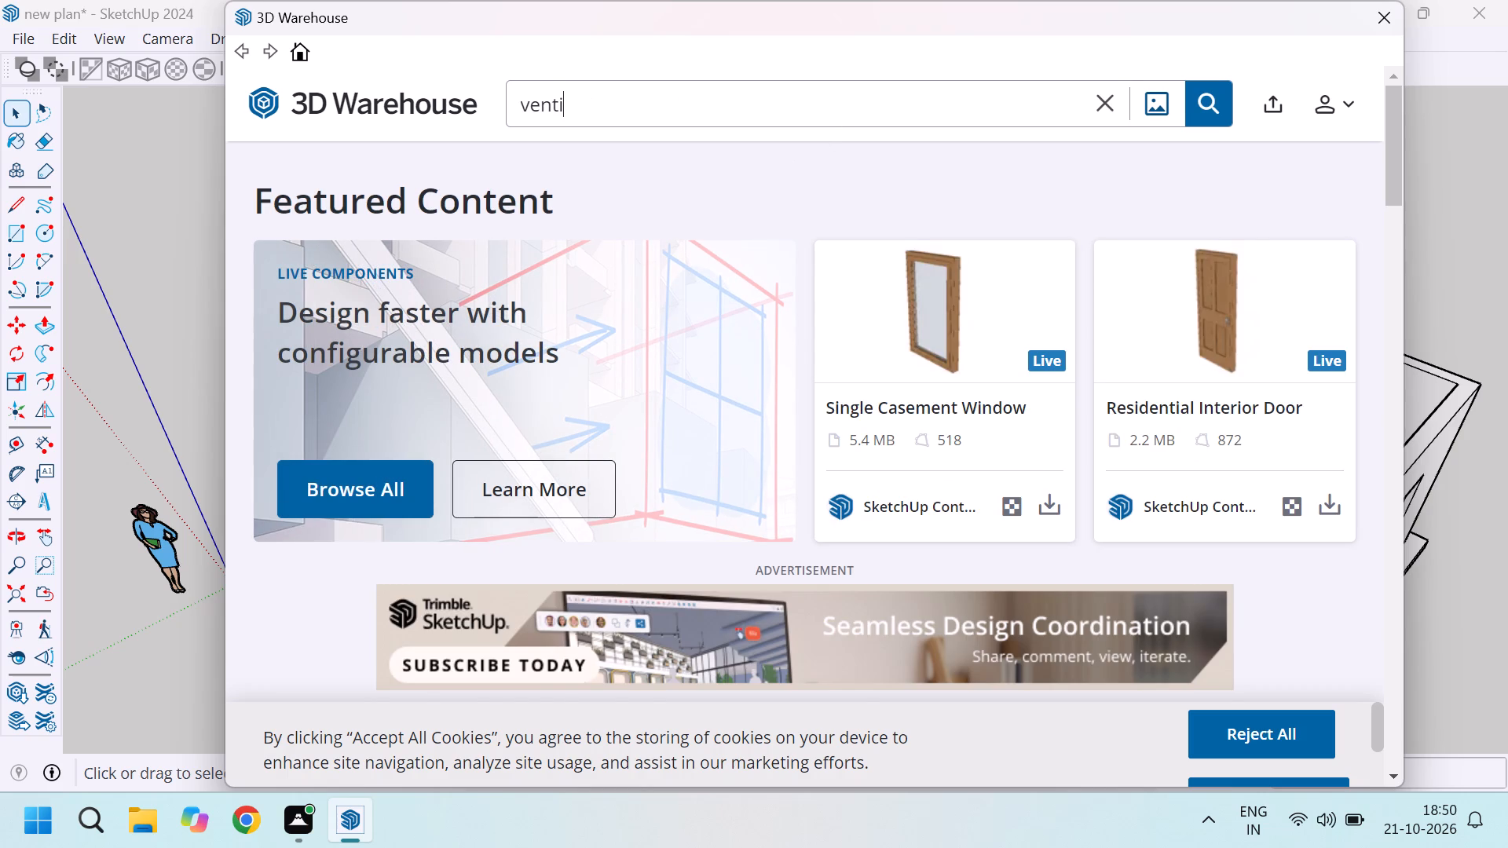
type("lator")
left_click(1199, 104)
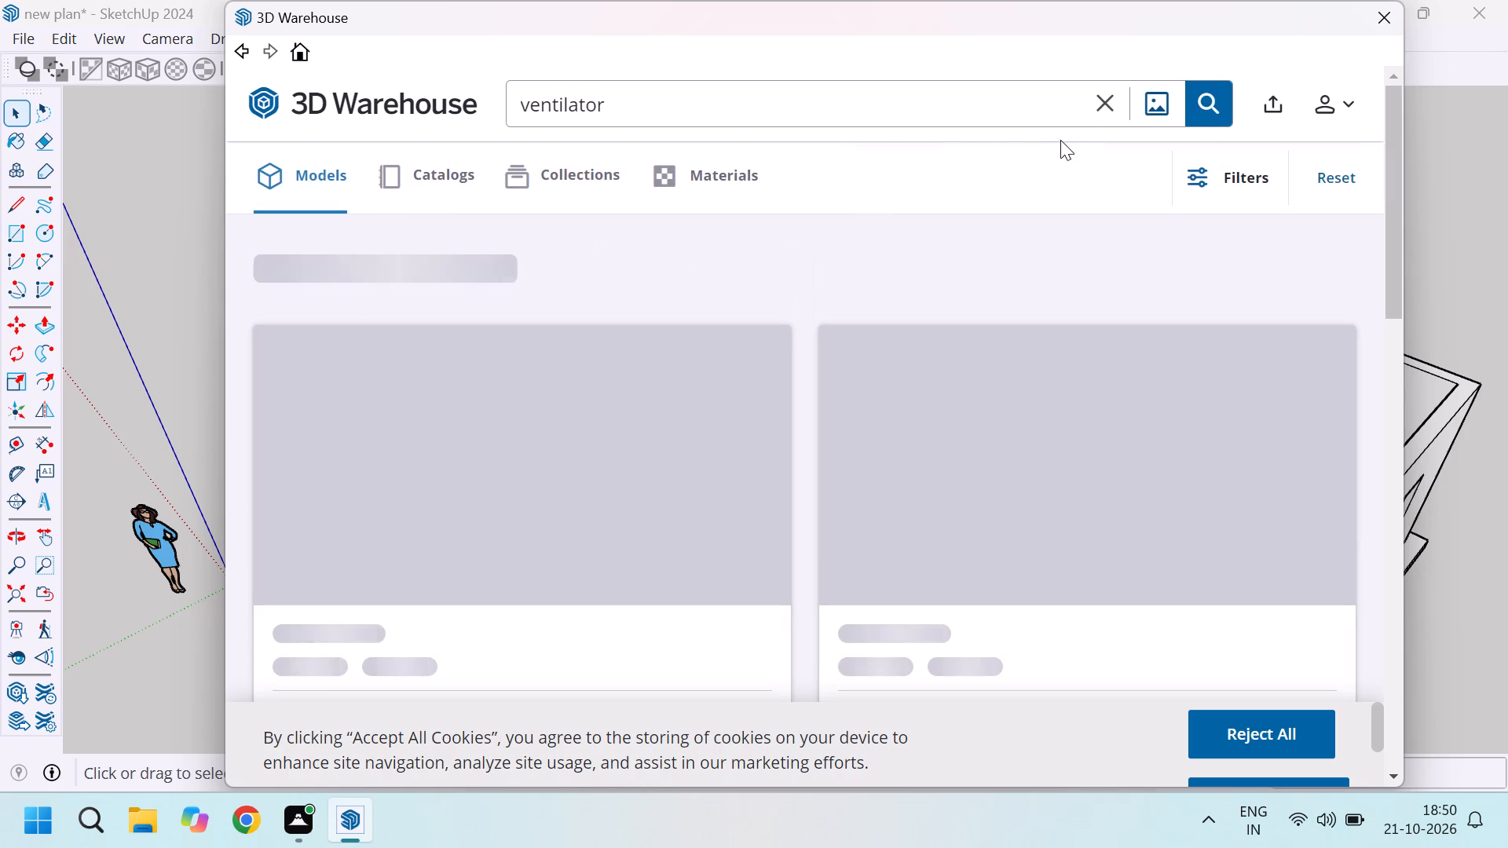
key("Tab")
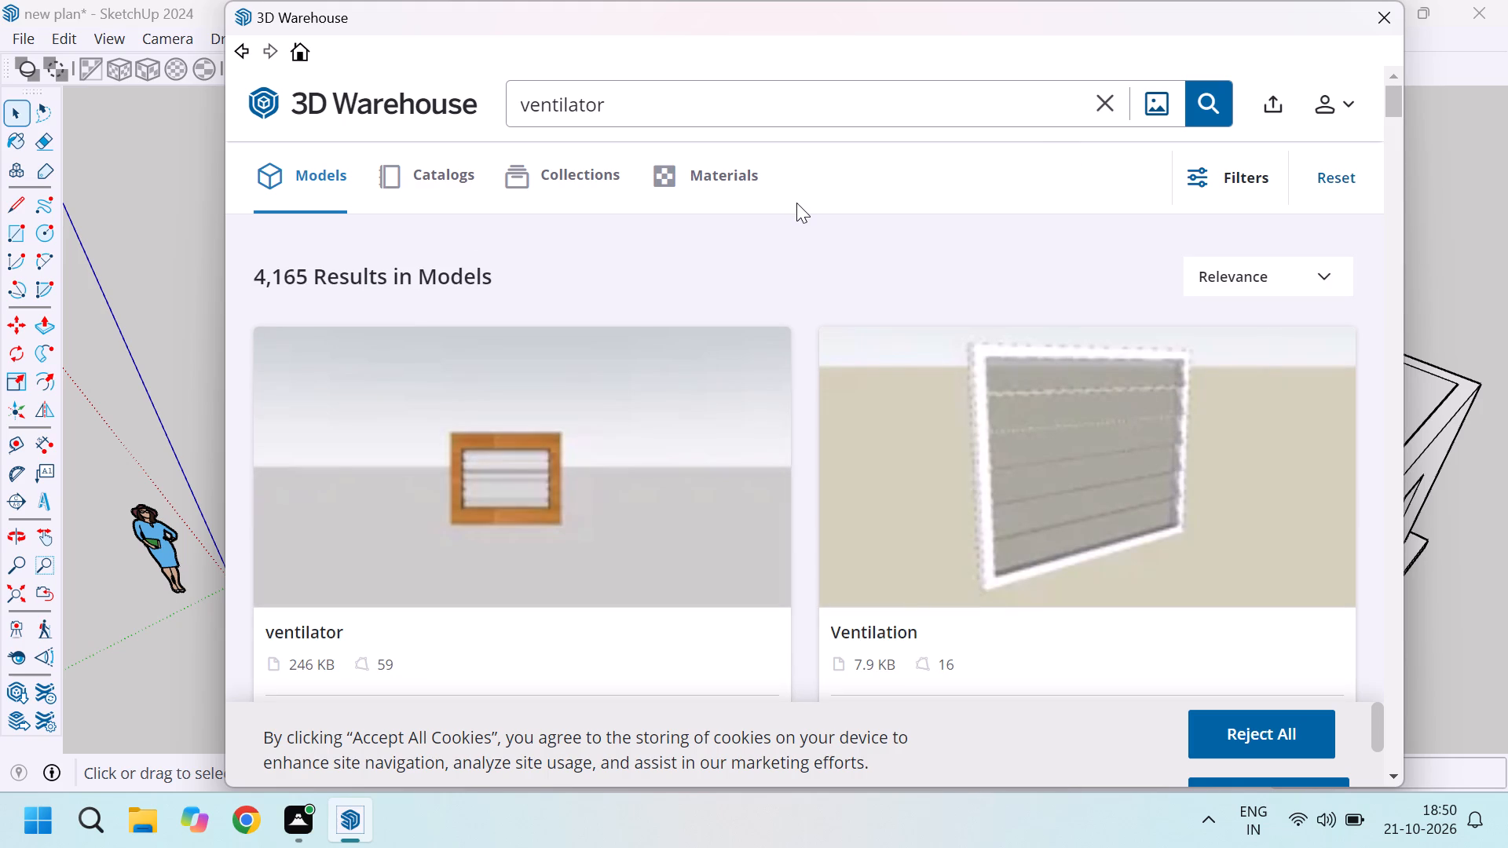
Browse the ventilator models and load the small wooden-framed louvred "ventilator" of 246 KB directly into the house model.
scroll(635, 352, "down", 2)
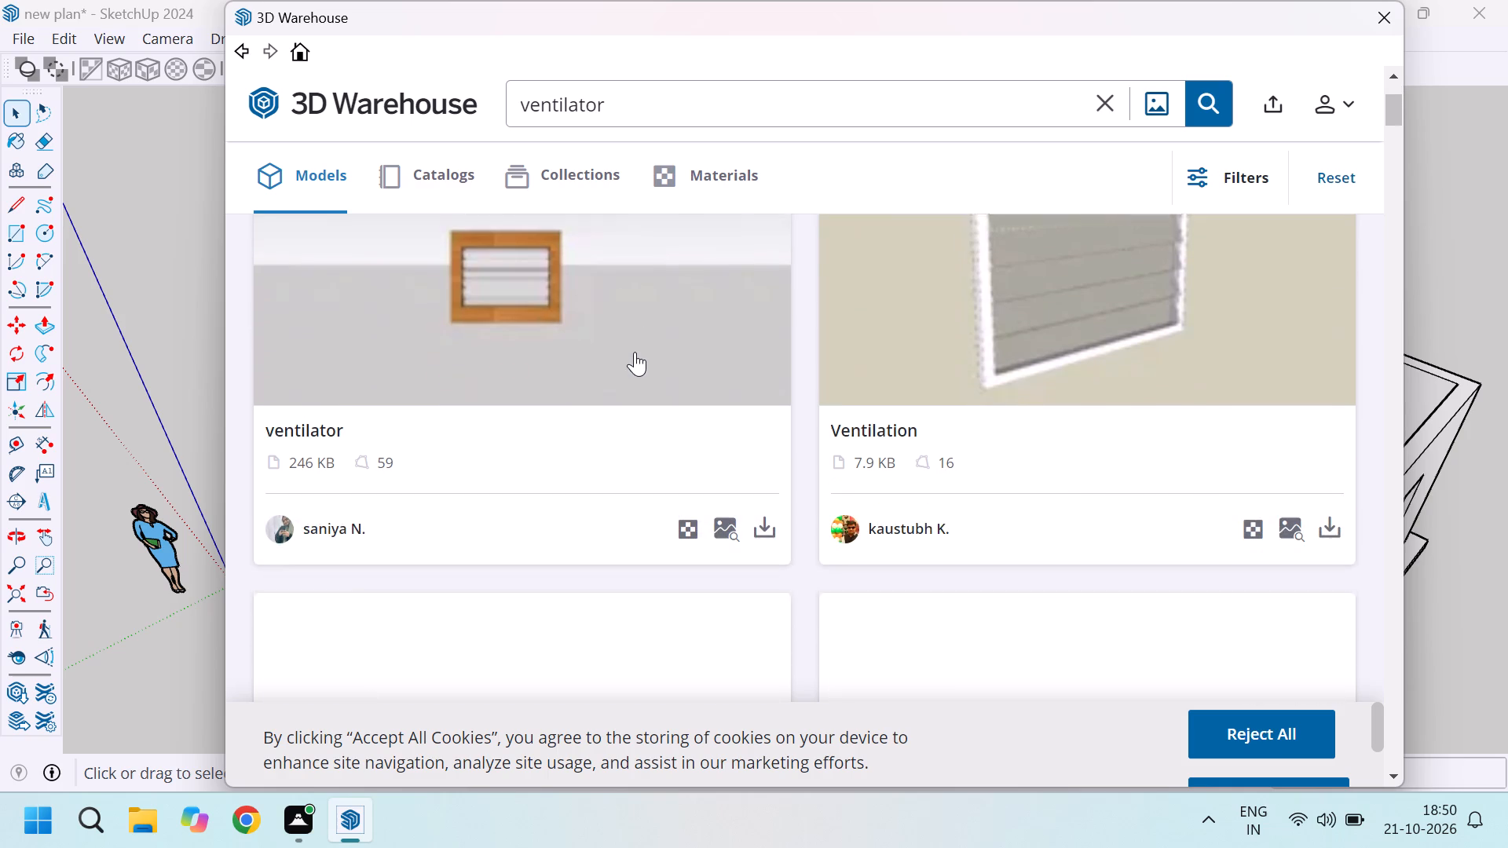
scroll(641, 369, "down", 3)
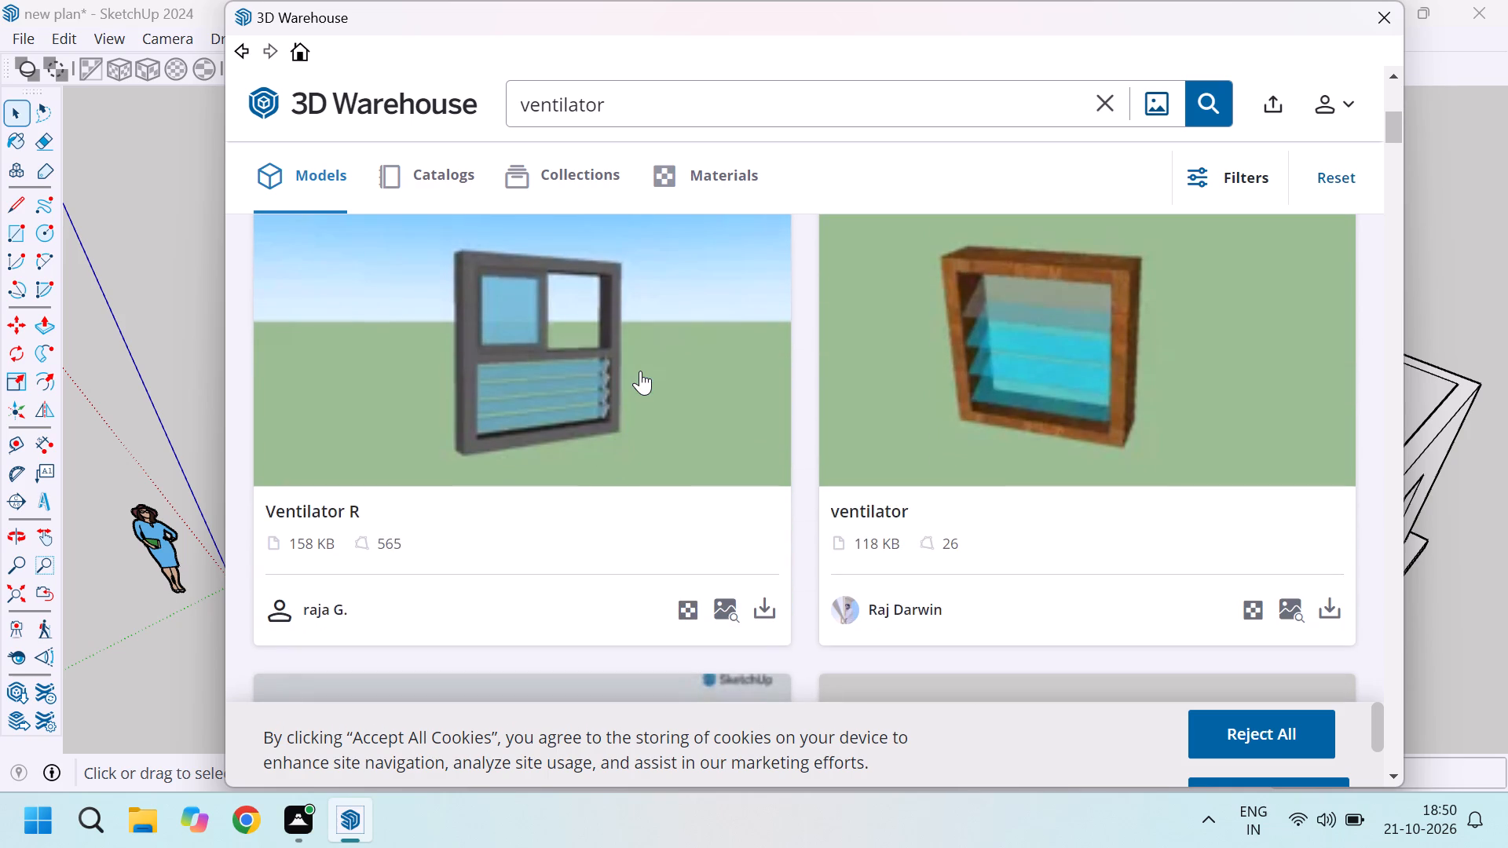
scroll(639, 371, "down", 4)
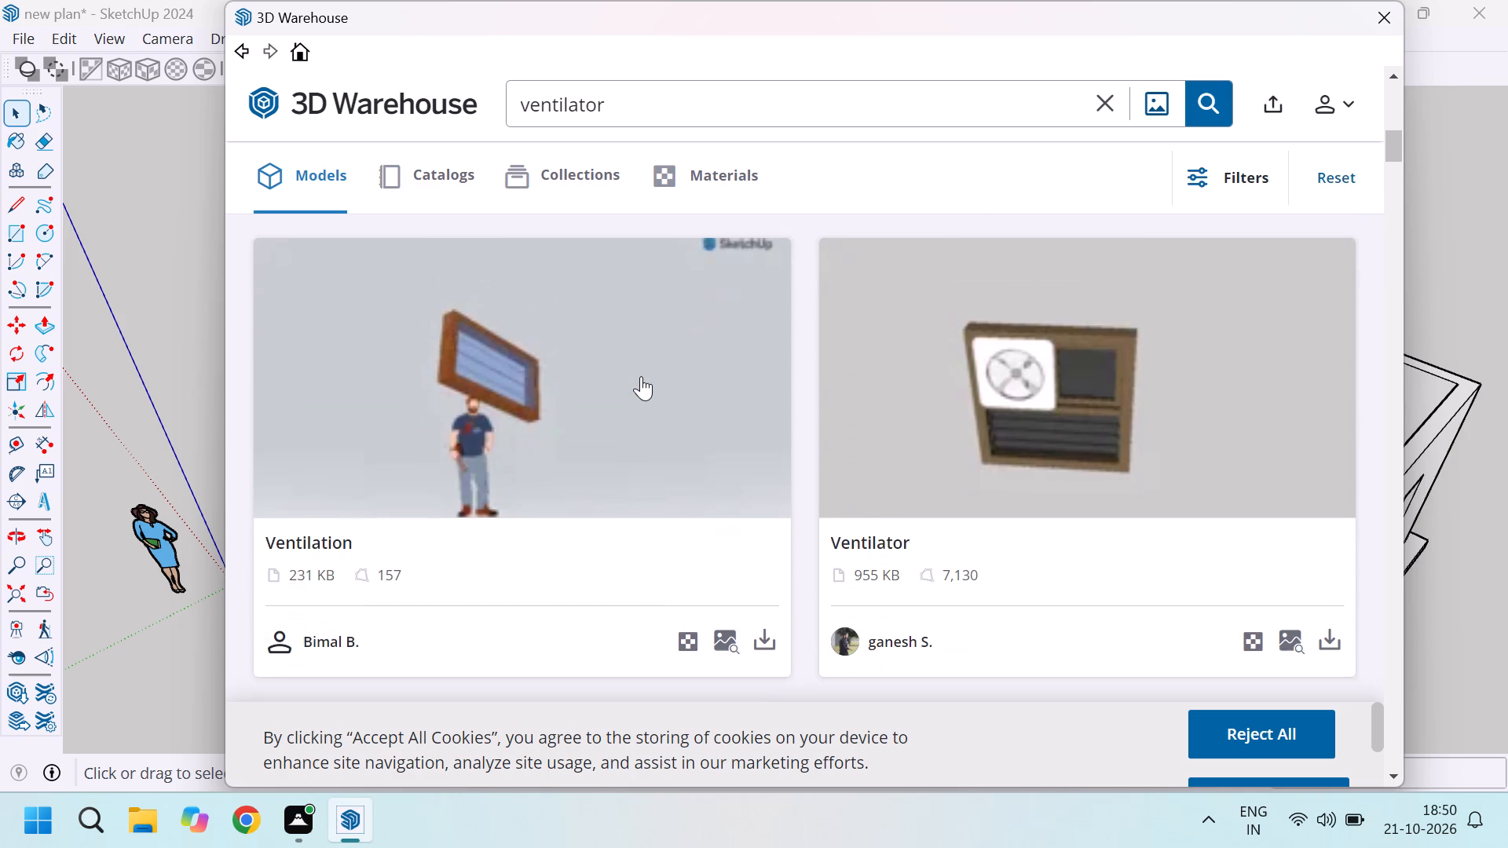
scroll(641, 375, "down", 3)
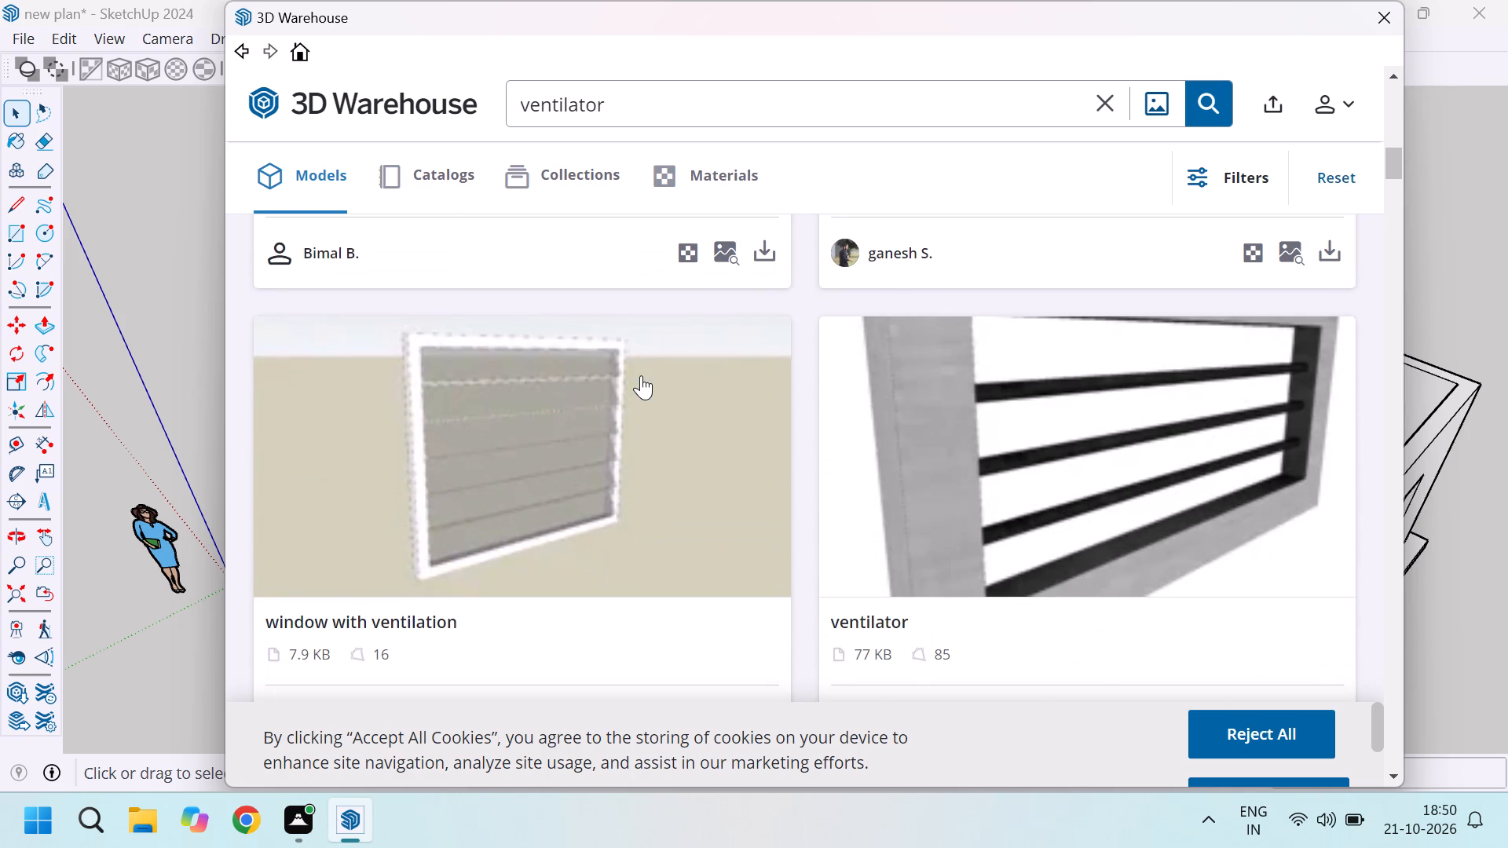
scroll(641, 375, "up", 19)
scroll(639, 368, "down", 1)
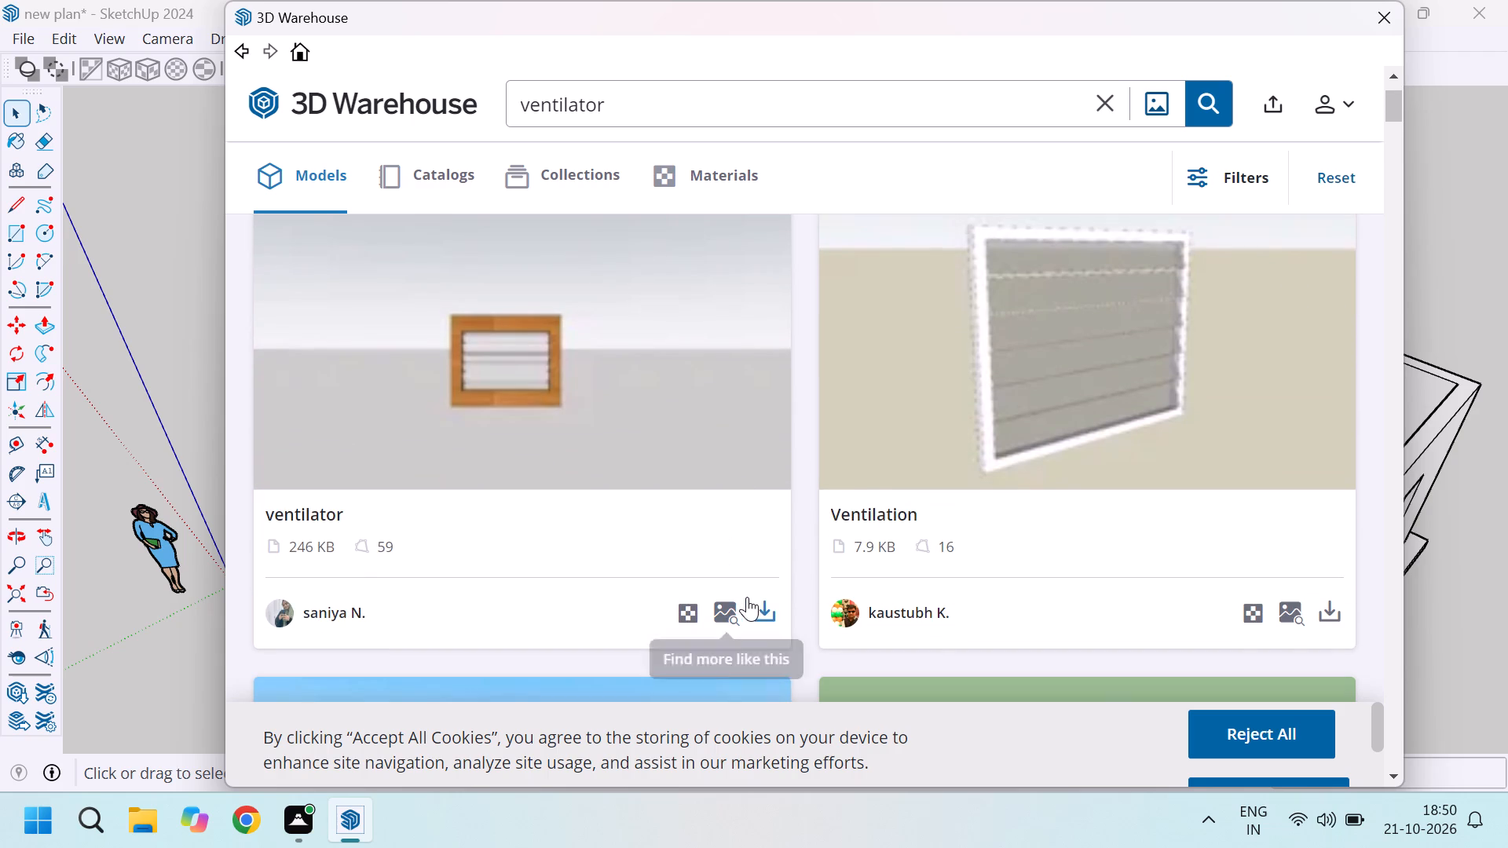
left_click(759, 601)
left_click(745, 431)
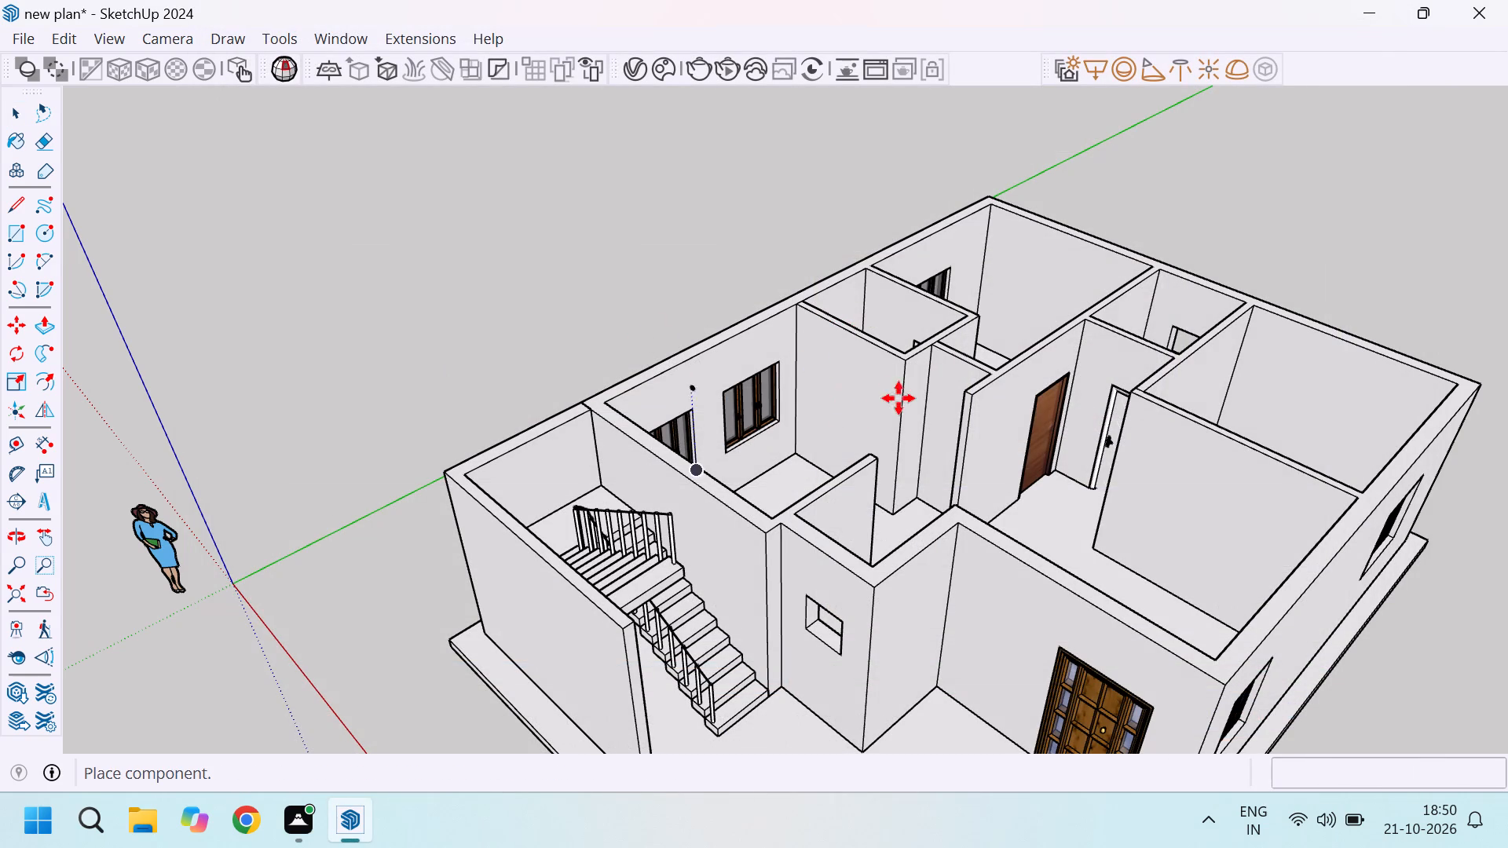
Place the wooden louvred ventilator component in the empty space beside the house, near its windowed exterior wall.
scroll(902, 378, "down", 7)
scroll(800, 350, "down", 6)
scroll(1258, 376, "up", 5)
scroll(1147, 381, "up", 6)
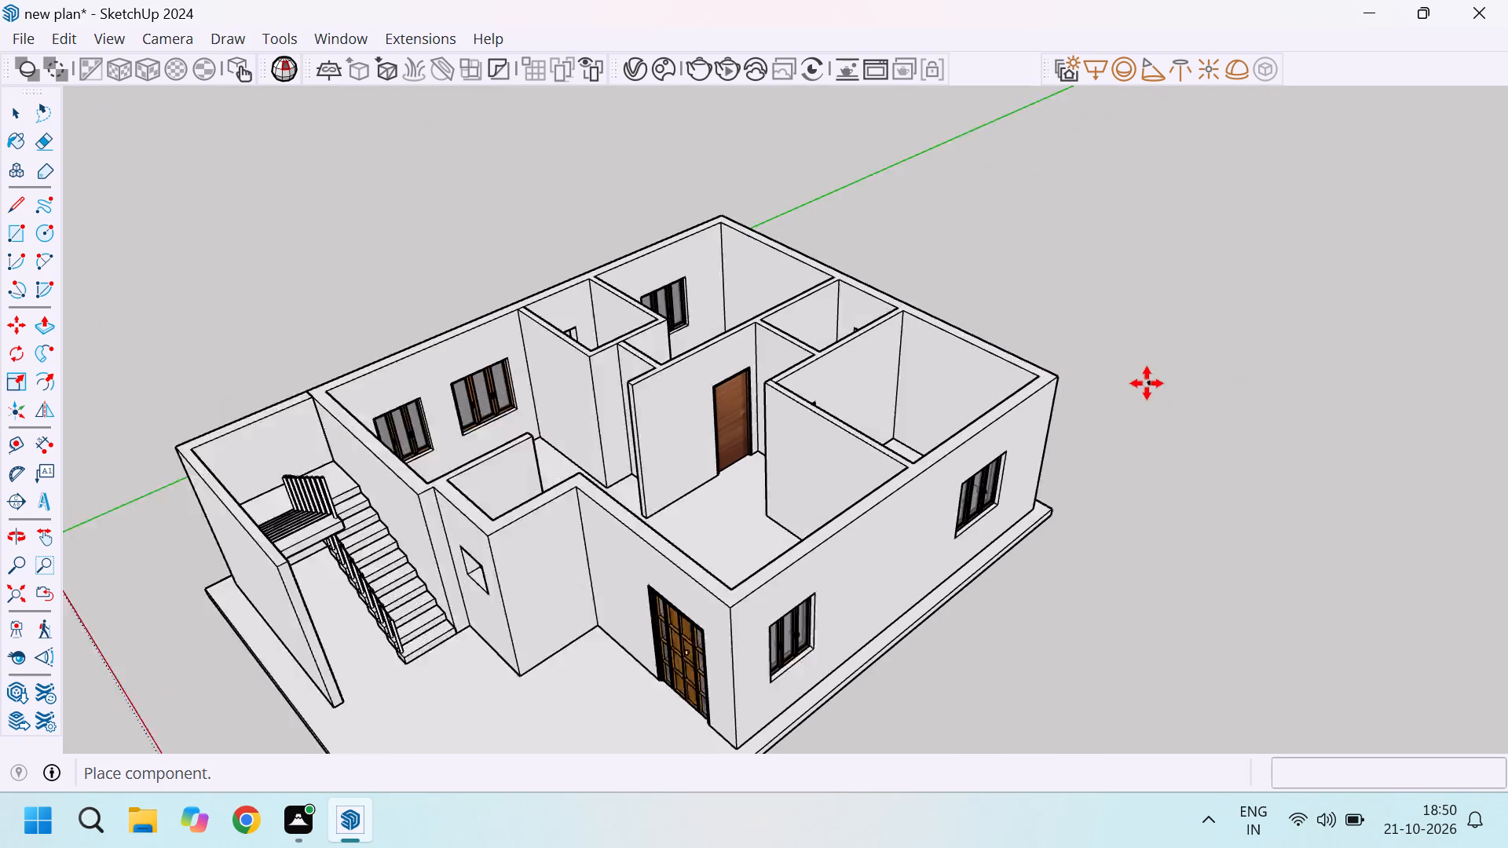
scroll(1147, 383, "up", 14)
scroll(1092, 453, "up", 20)
scroll(1092, 453, "up", 2)
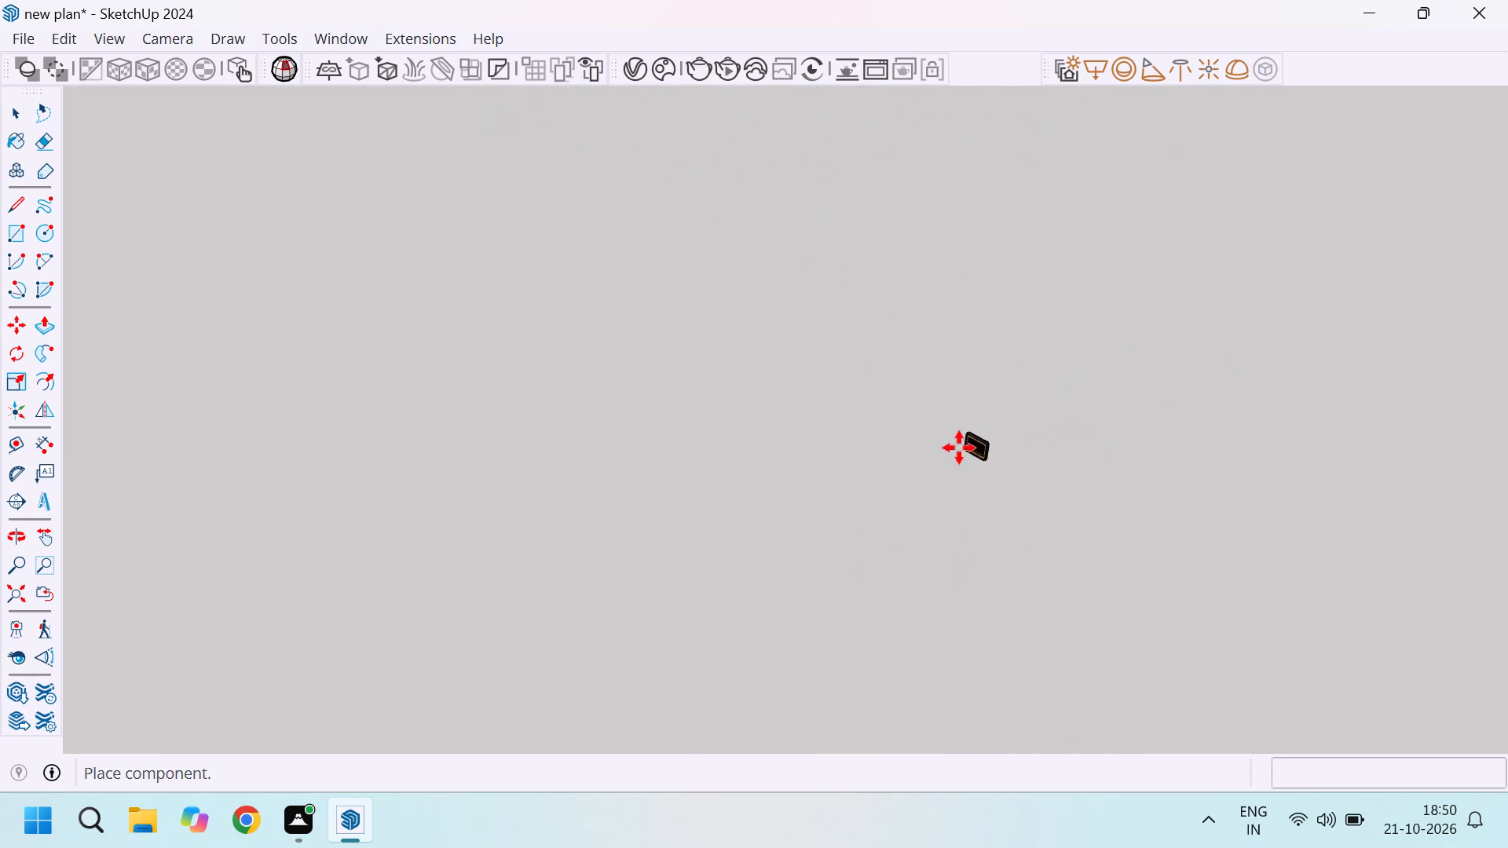
scroll(942, 440, "down", 7)
left_click(975, 408)
Examine the placed ventilator and the extent of its selection box relative to the house.
scroll(999, 418, "up", 14)
scroll(716, 423, "down", 3)
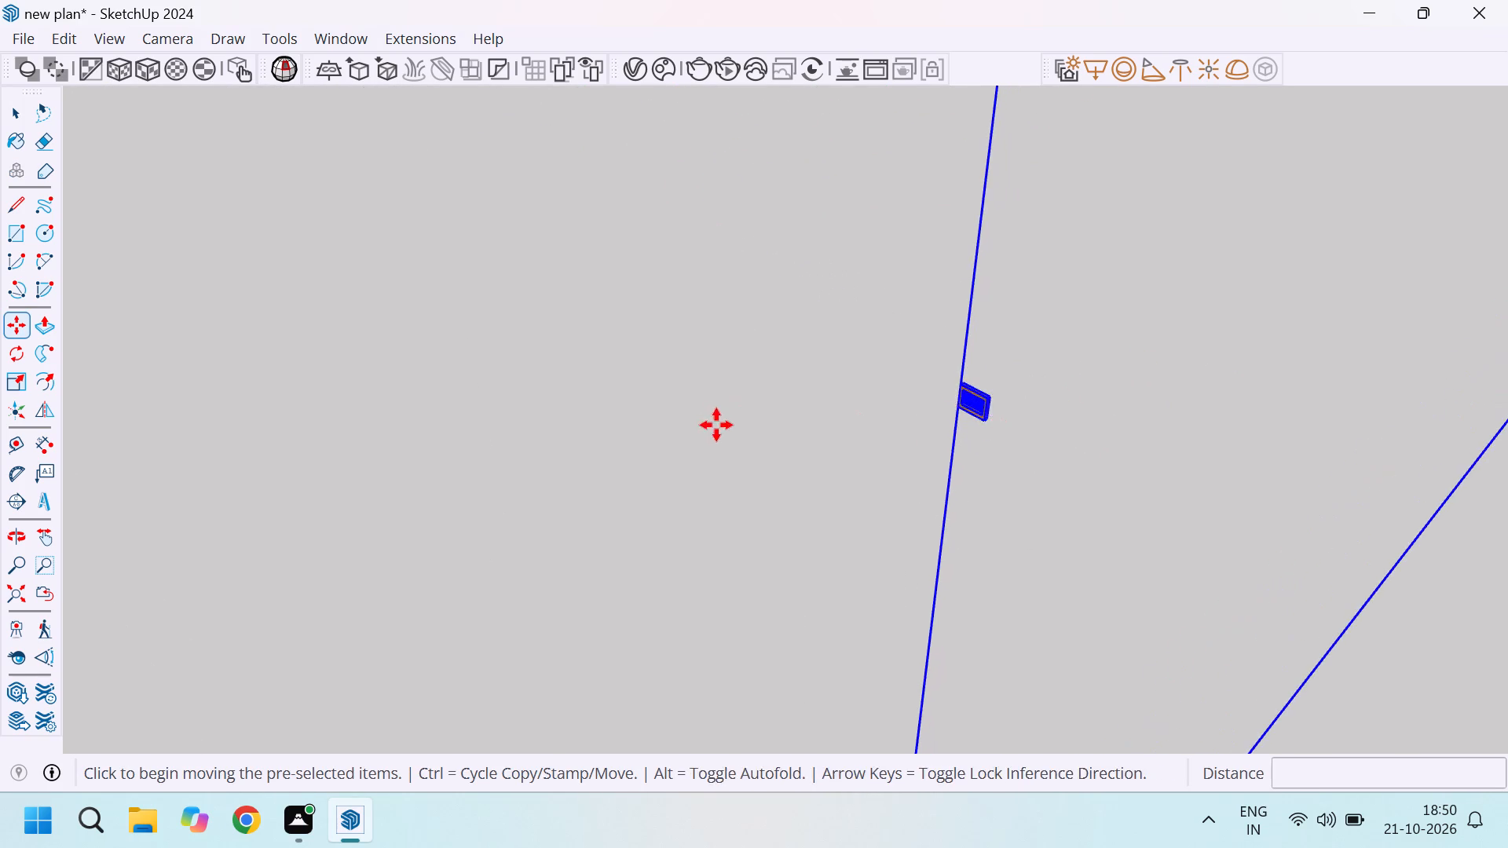
scroll(716, 425, "down", 20)
scroll(716, 425, "down", 1)
scroll(802, 444, "down", 20)
scroll(802, 444, "down", 3)
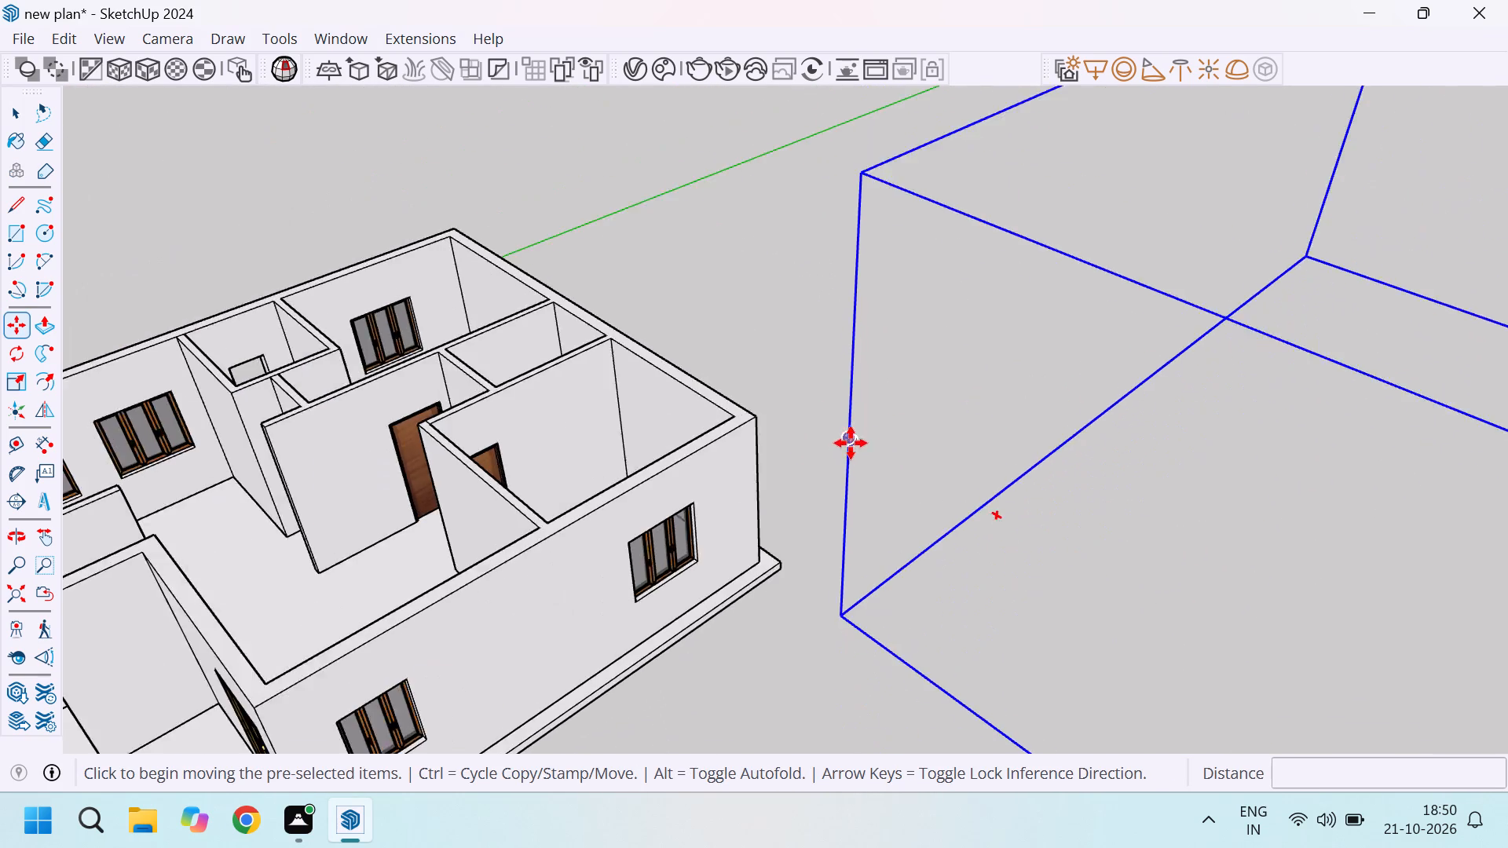
scroll(944, 404, "down", 17)
scroll(999, 389, "down", 15)
scroll(1130, 441, "up", 3)
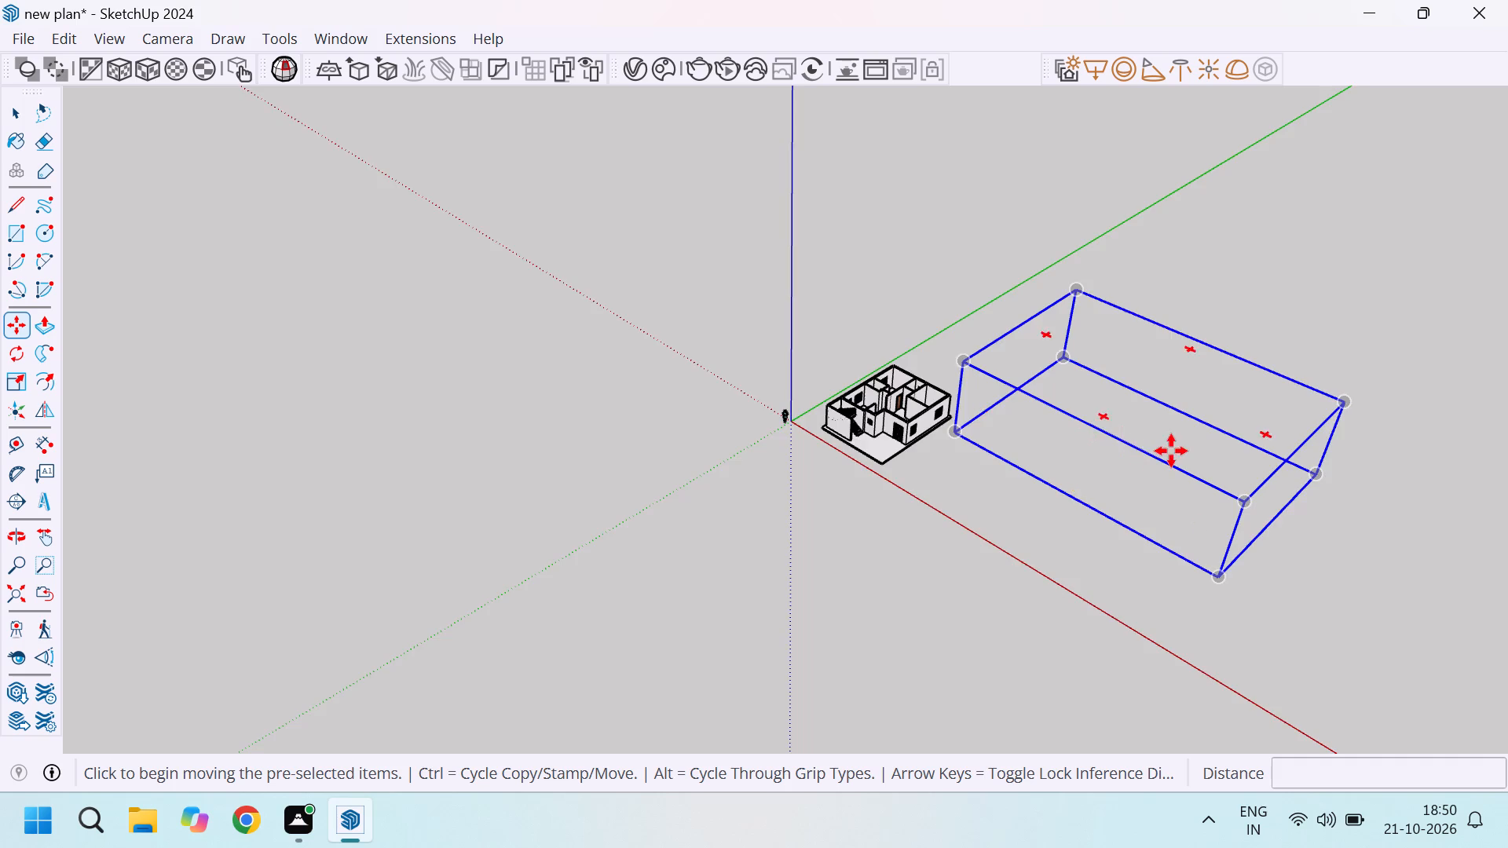
scroll(1171, 451, "up", 17)
scroll(707, 349, "up", 11)
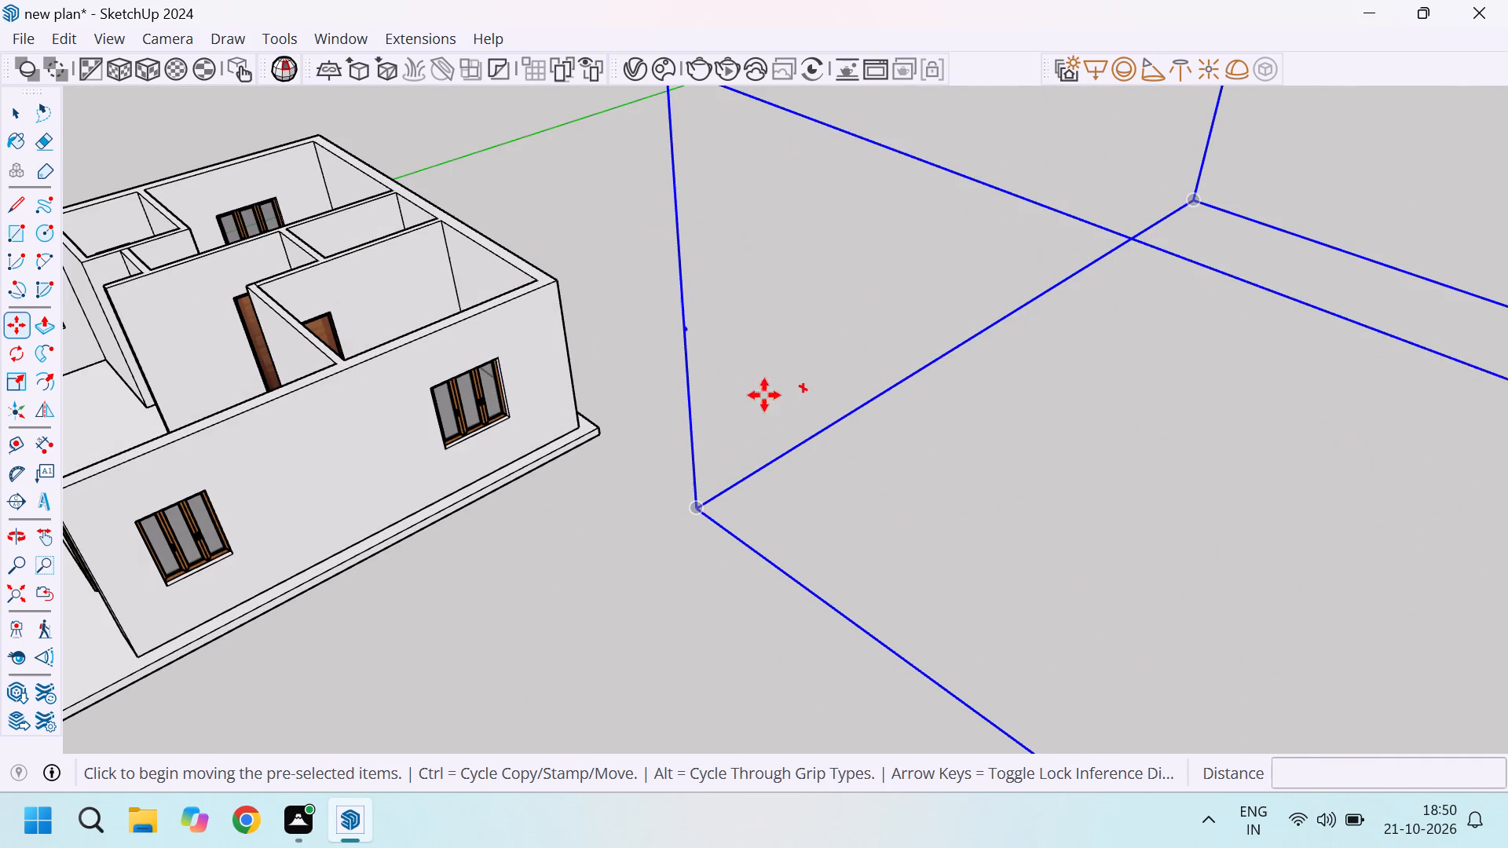
scroll(761, 408, "down", 1)
scroll(686, 340, "up", 20)
scroll(686, 340, "up", 11)
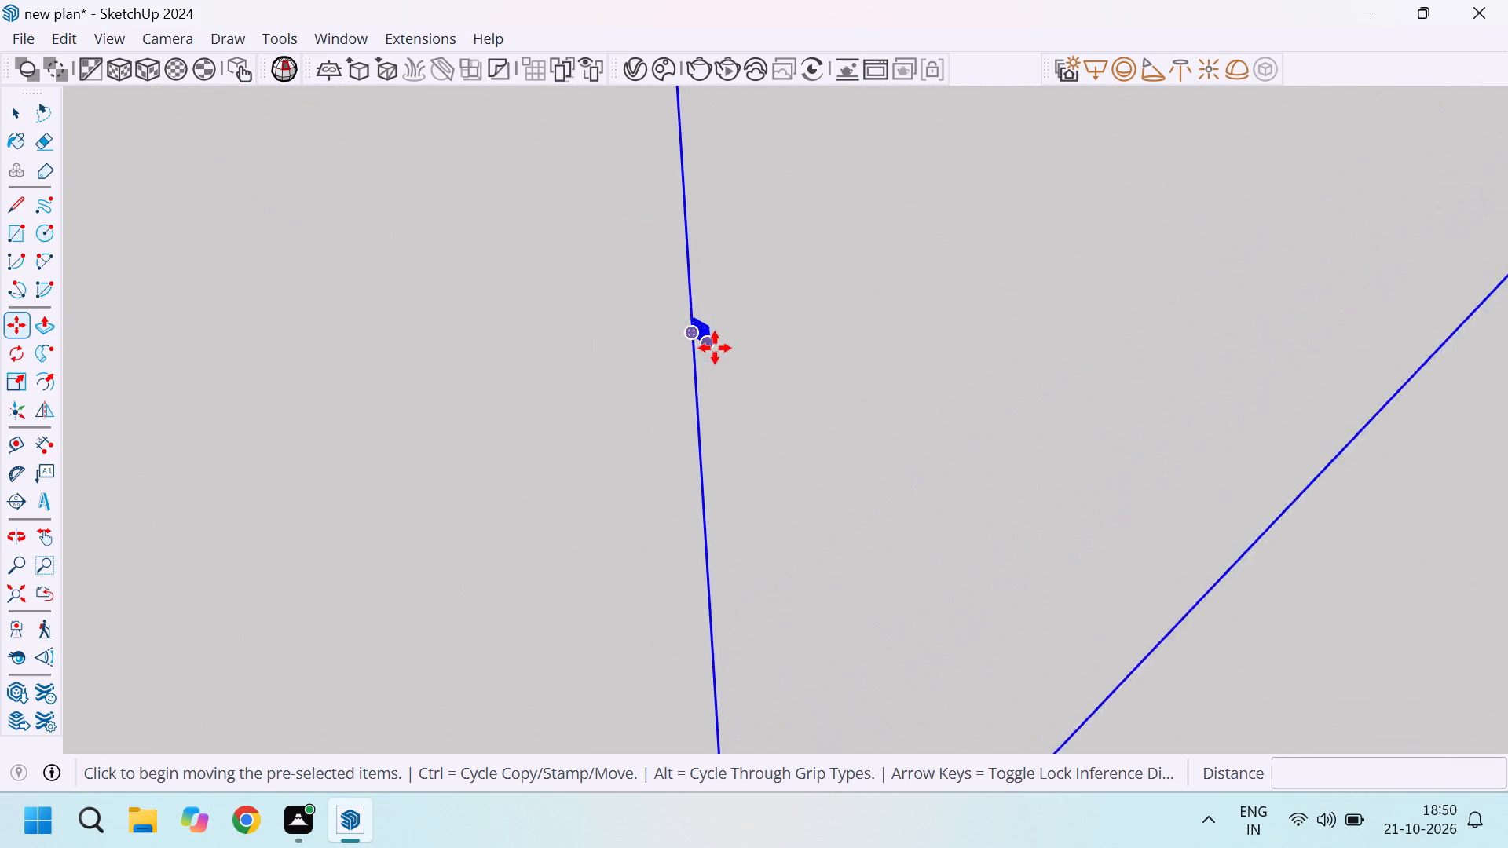
scroll(715, 348, "up", 20)
scroll(715, 348, "up", 5)
scroll(738, 331, "down", 5)
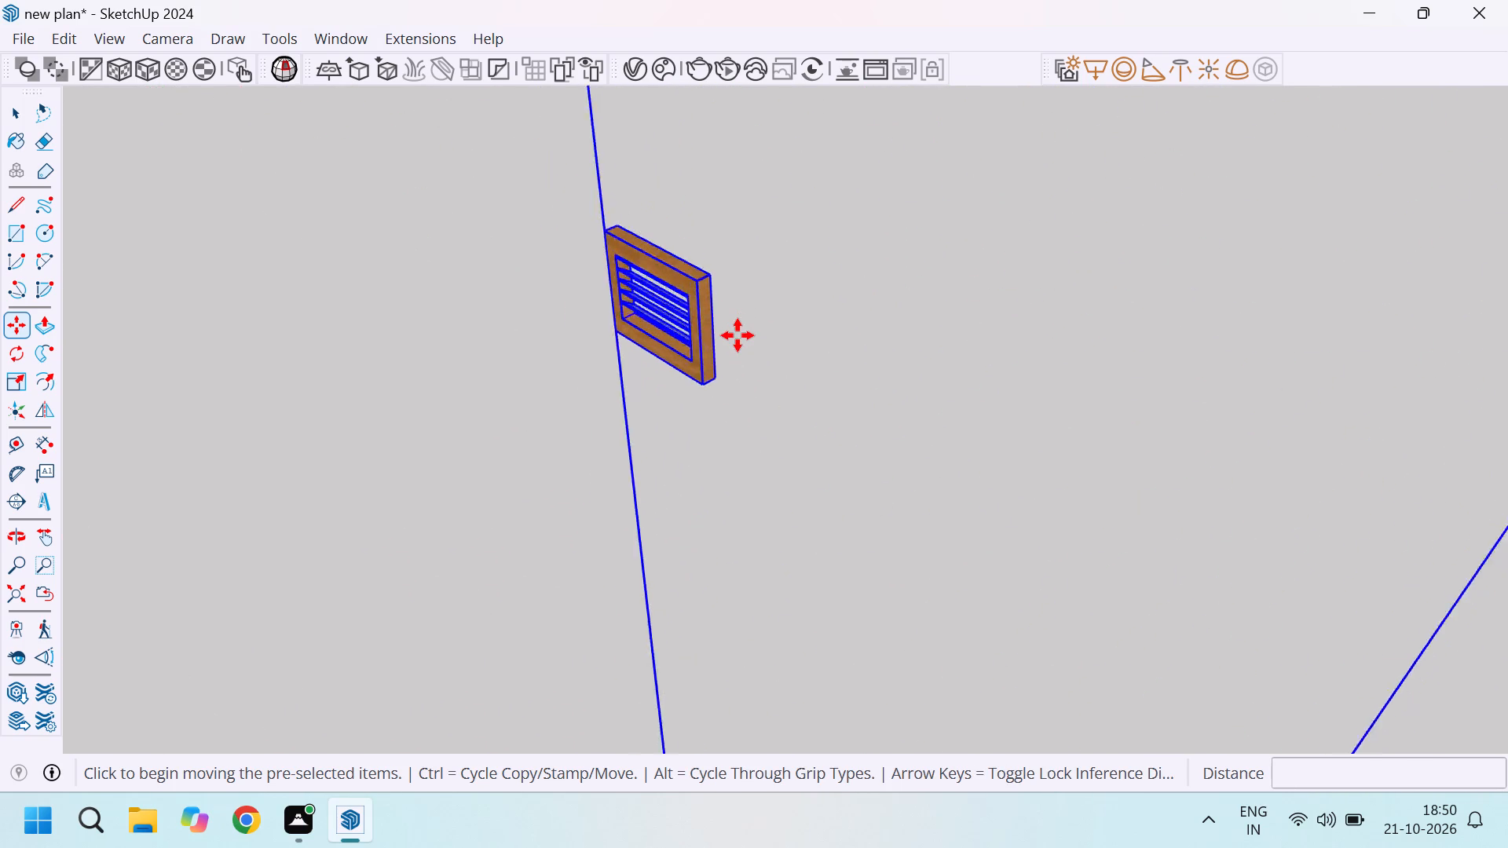
scroll(738, 335, "down", 9)
Open the ventilator component for editing, examine the extent of its bounding box, and leave the component.
key("space")
double_click(733, 327)
double_click(714, 327)
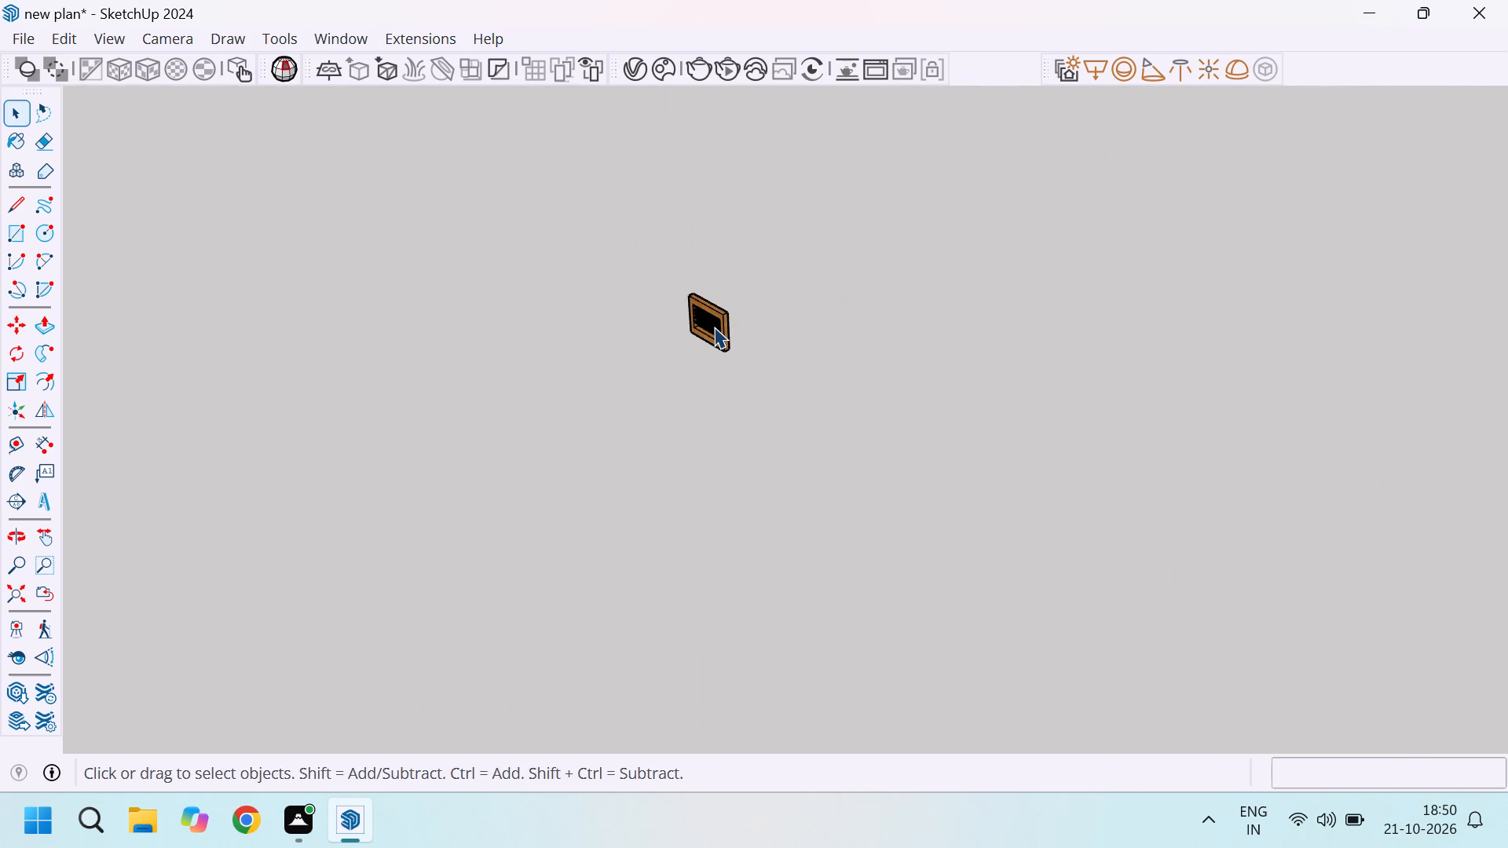
scroll(787, 331, "down", 20)
scroll(787, 331, "down", 11)
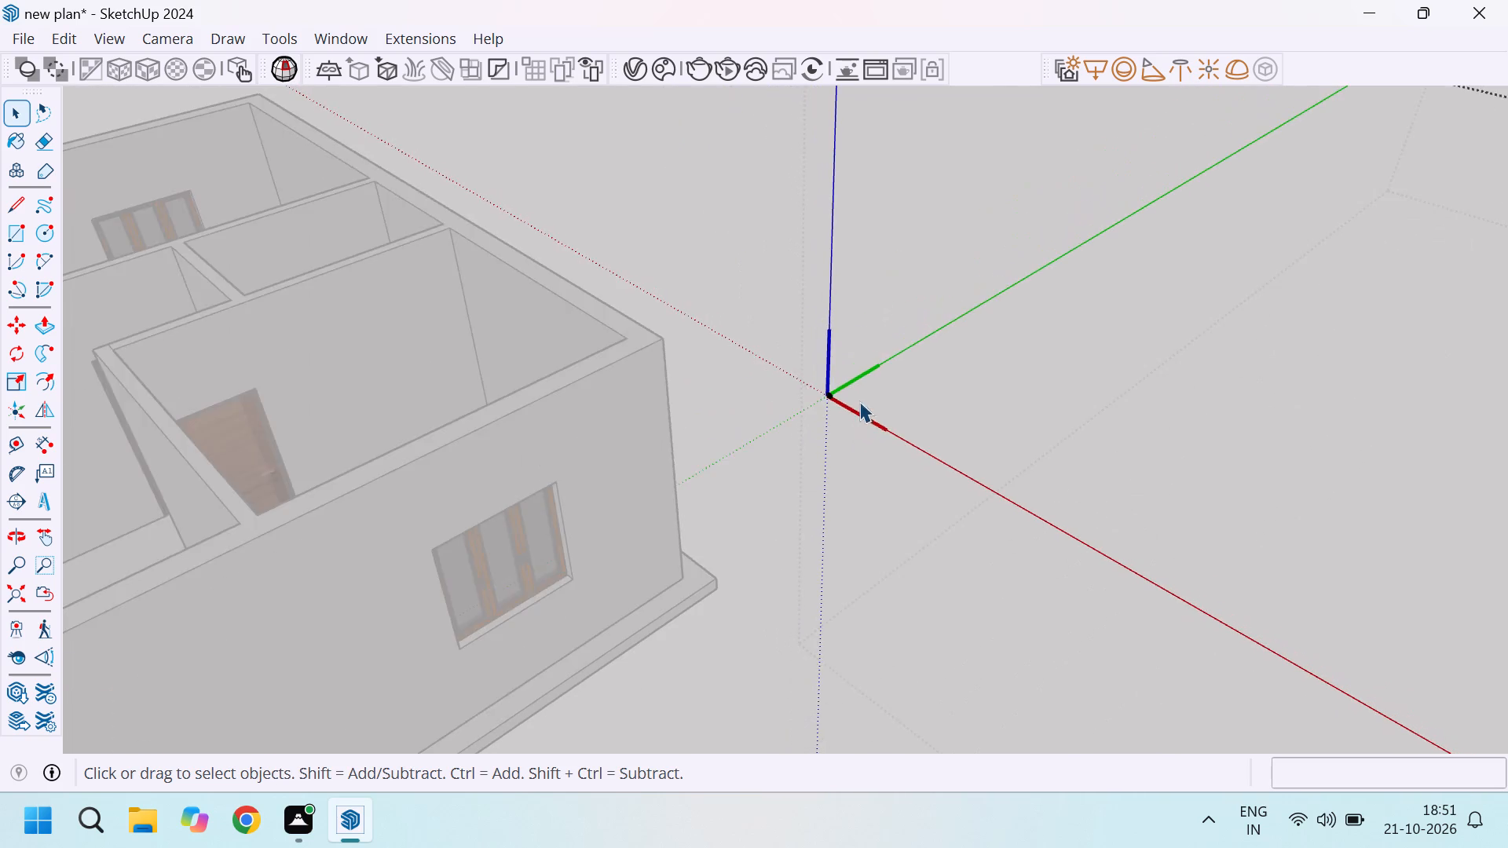
scroll(860, 404, "down", 9)
scroll(853, 403, "down", 19)
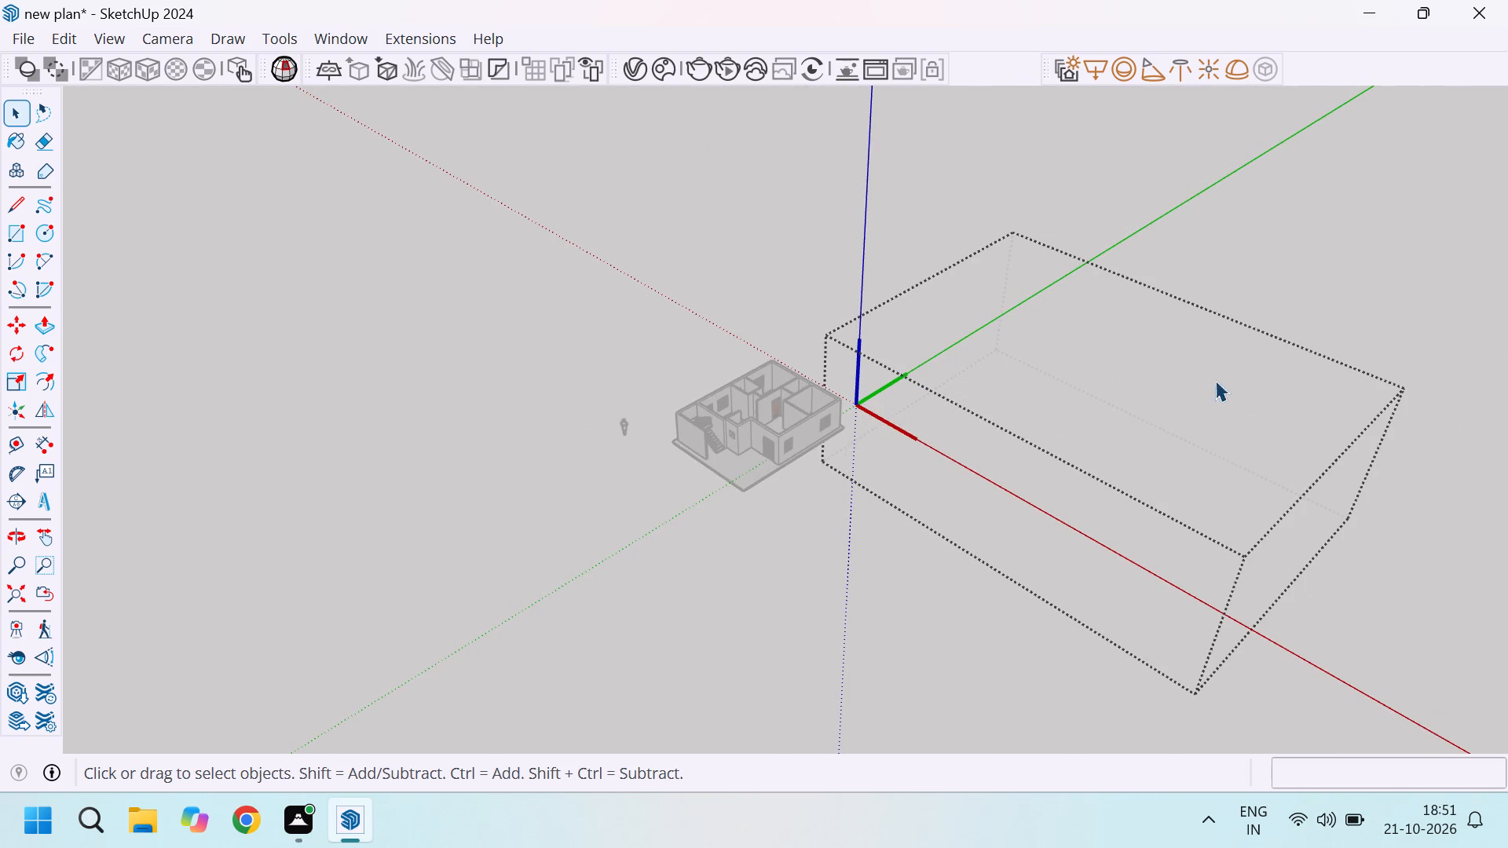
left_click(866, 236)
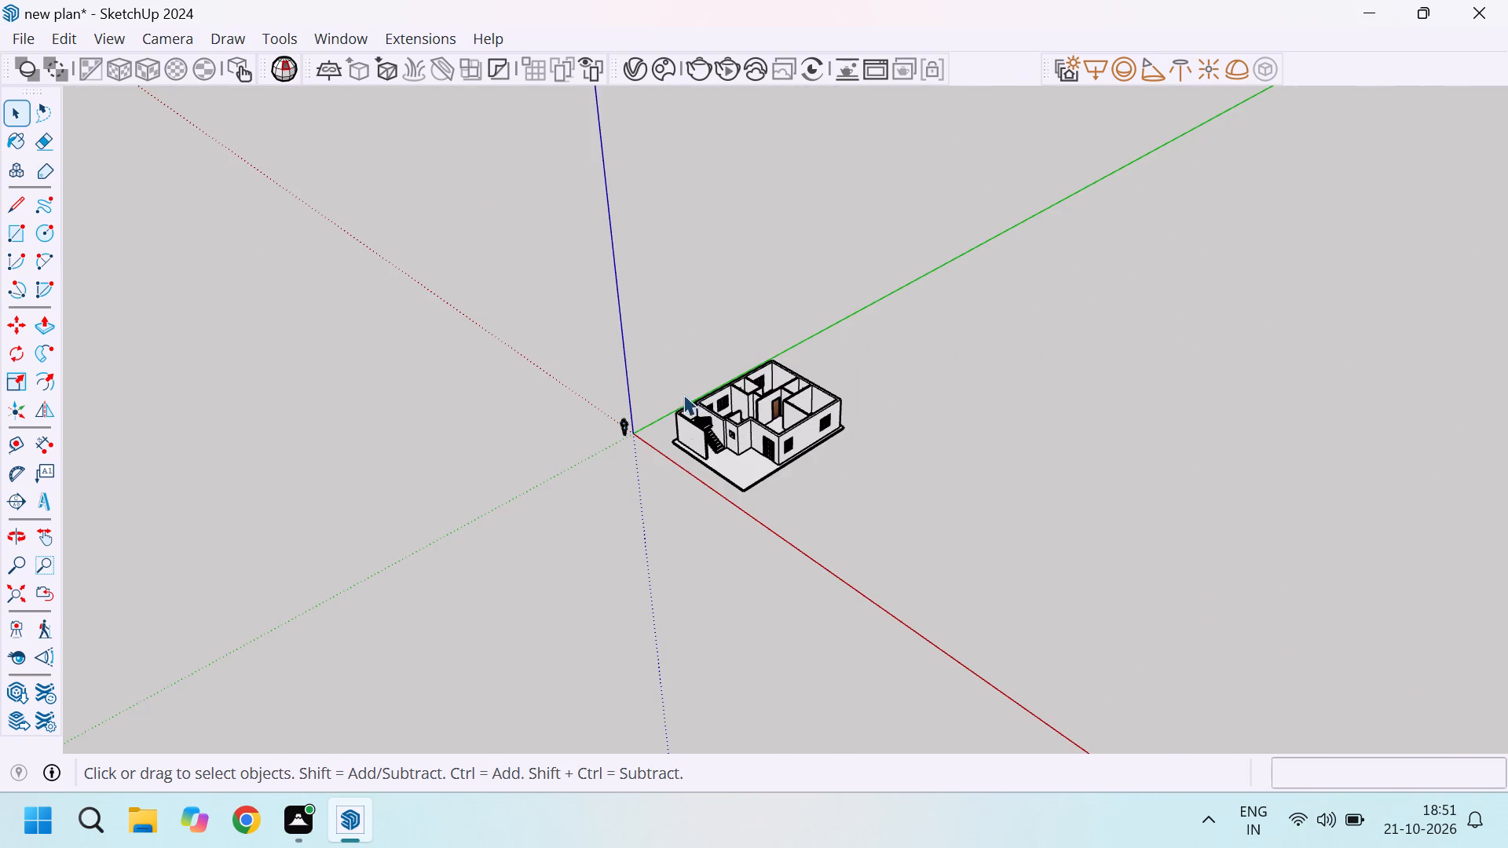
Reopen the ventilator component for editing and turn on the display of hidden geometry and hidden objects.
scroll(803, 437, "up", 20)
scroll(803, 437, "up", 6)
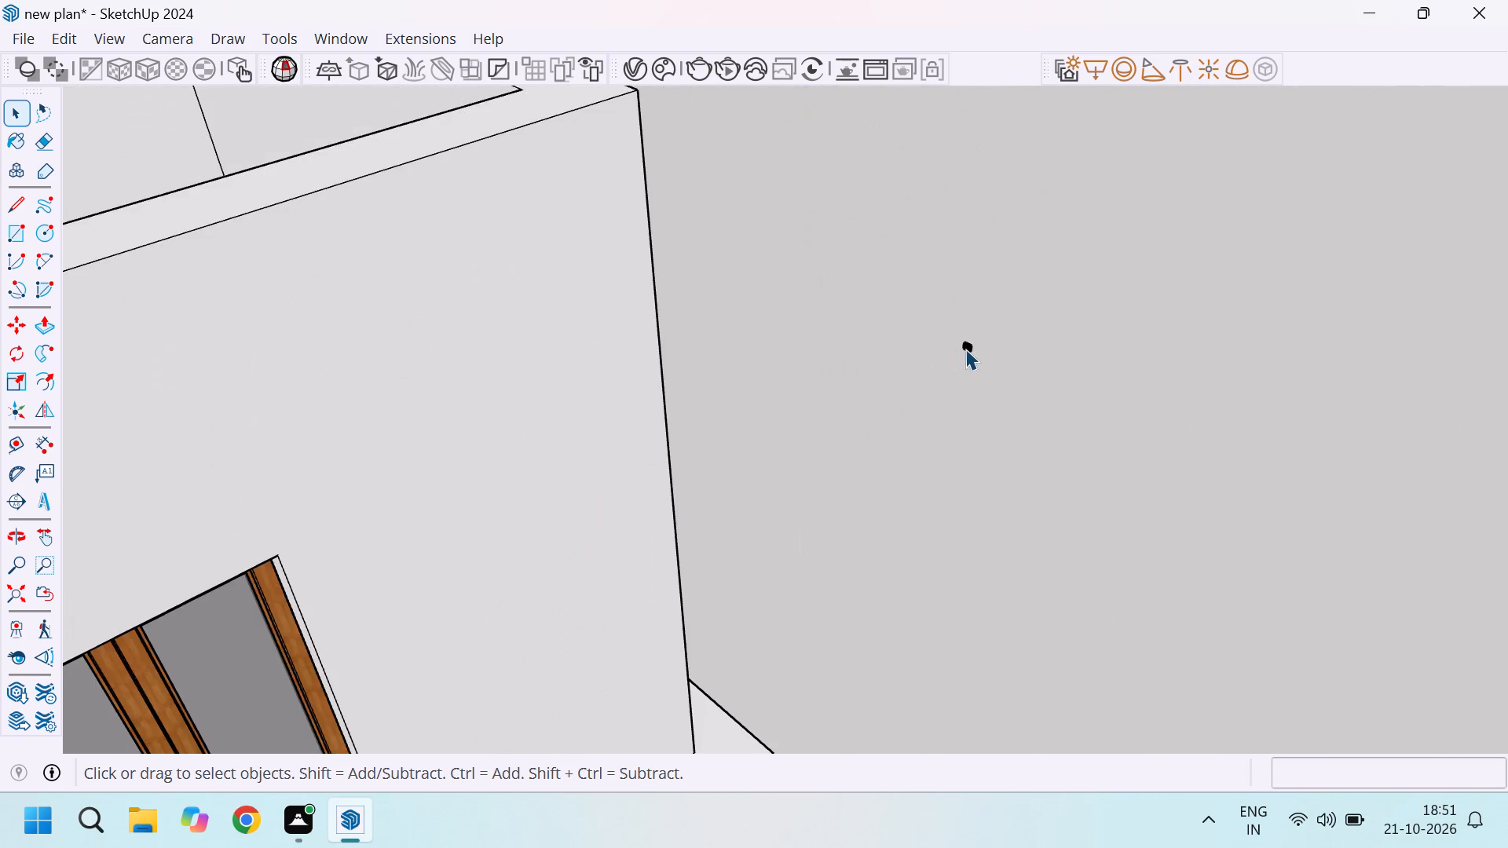
double_click(968, 346)
scroll(936, 387, "down", 20)
scroll(936, 387, "down", 3)
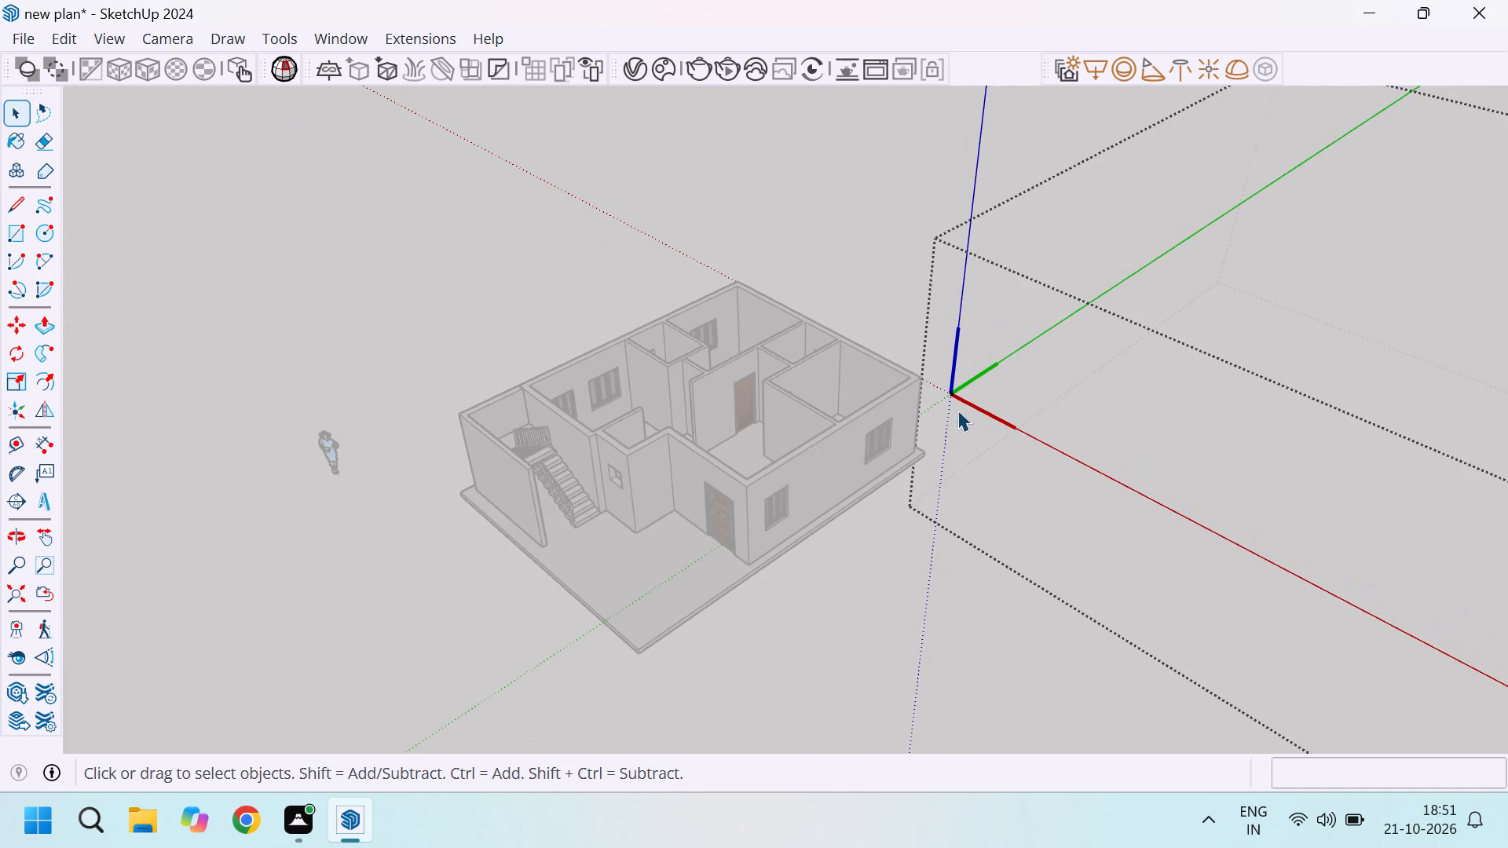
left_click(99, 35)
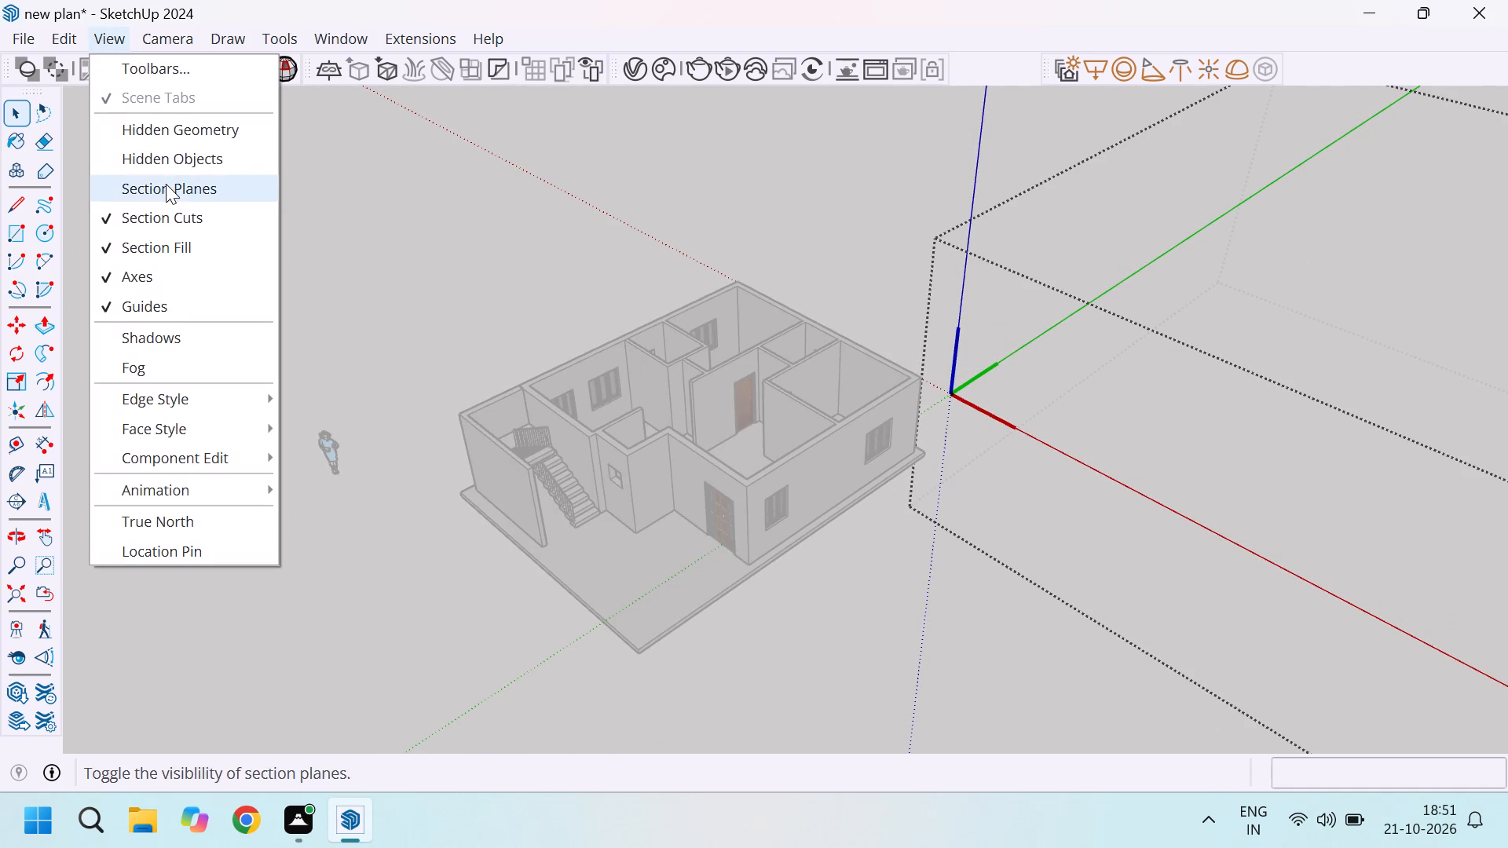
left_click(183, 130)
scroll(617, 392, "down", 14)
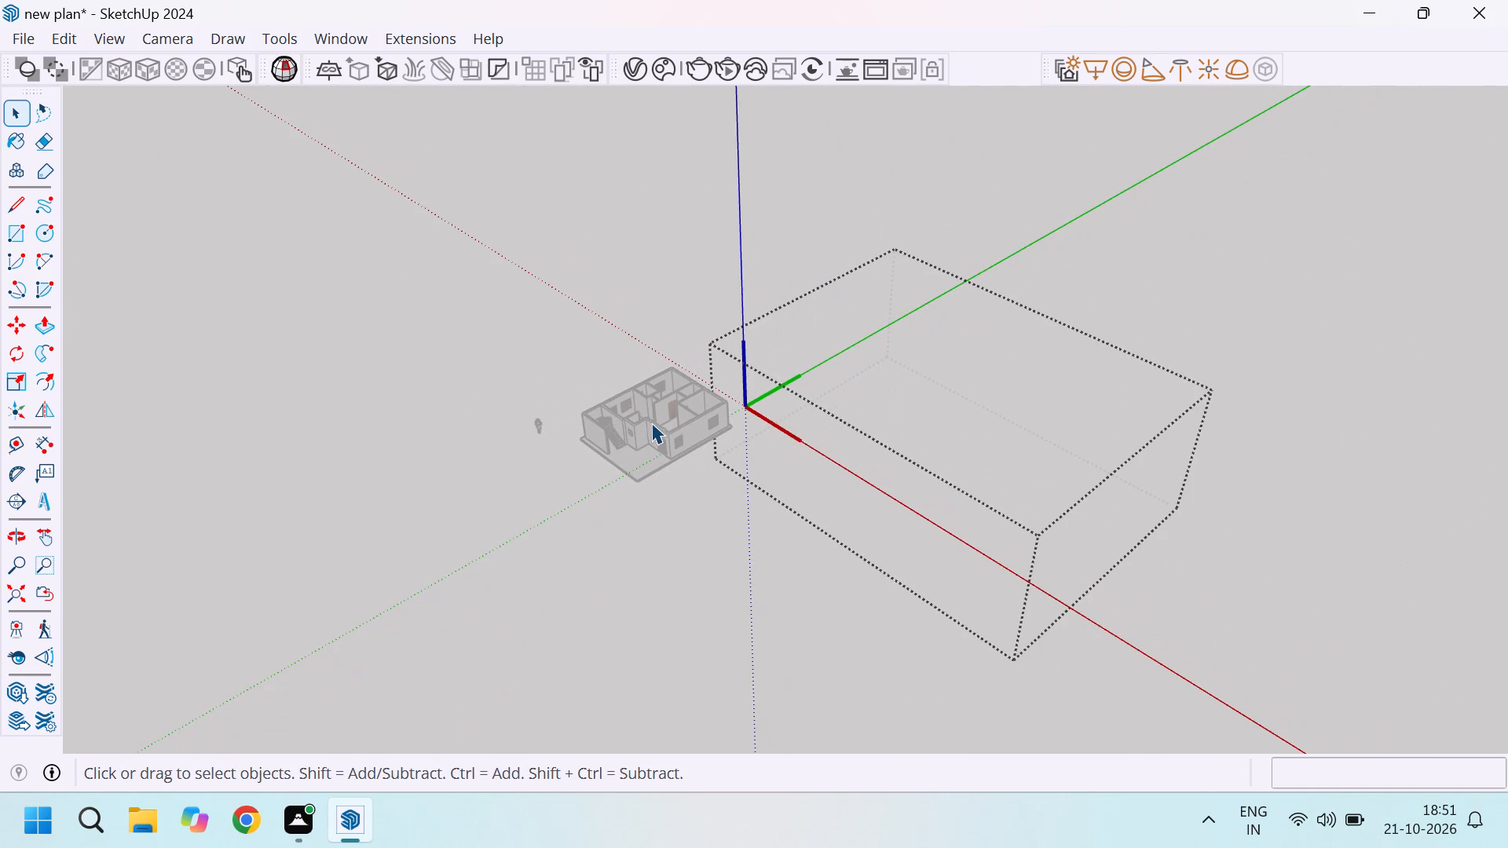
left_click(112, 40)
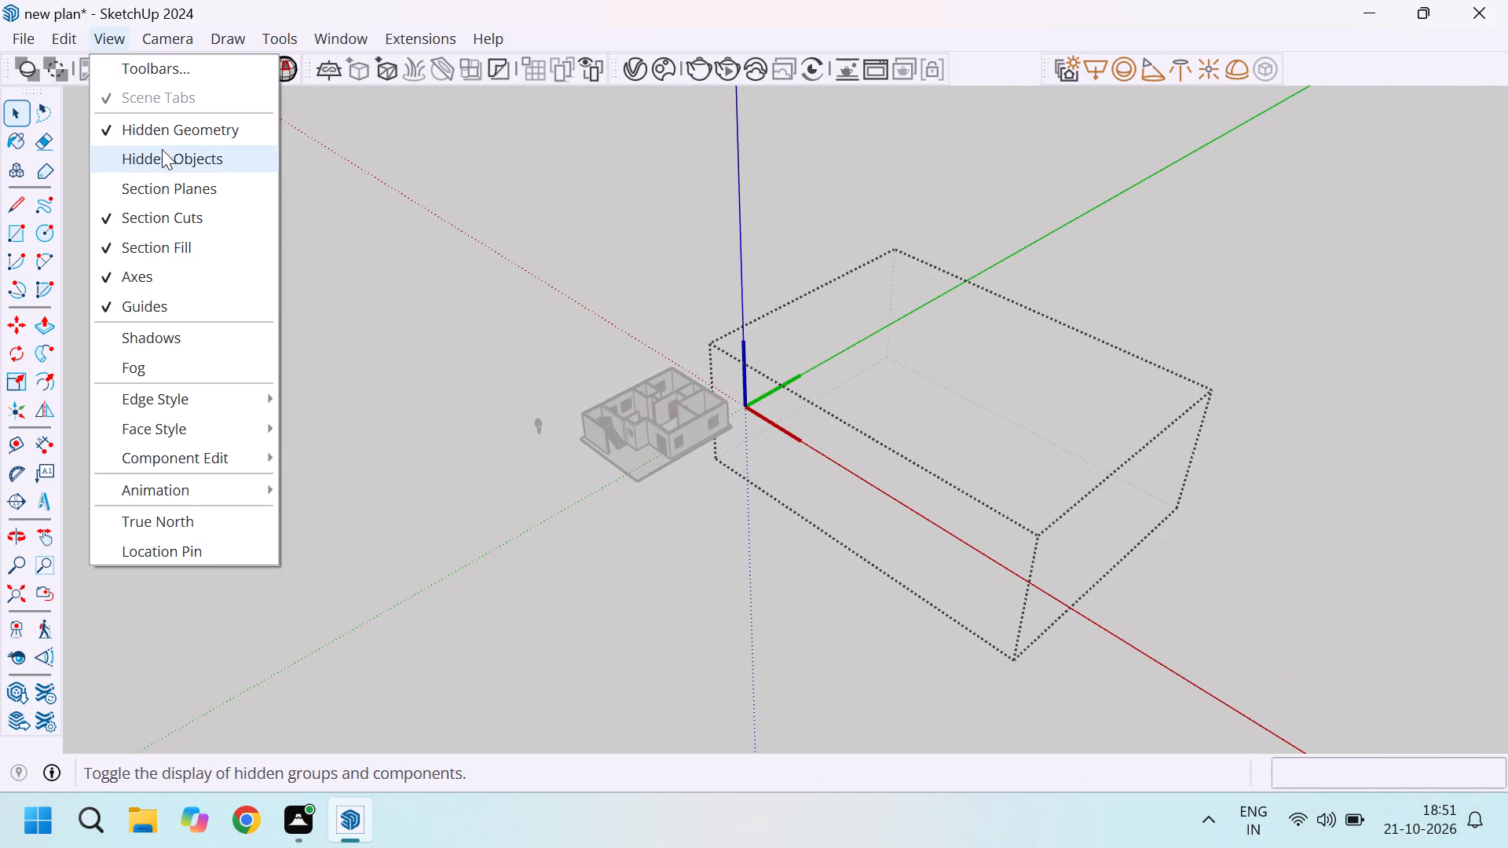
left_click(166, 150)
Inside the ventilator component, invert the selection of the louvred wooden ventilator and delete everything else.
scroll(915, 472, "up", 6)
scroll(823, 453, "up", 4)
scroll(635, 392, "up", 2)
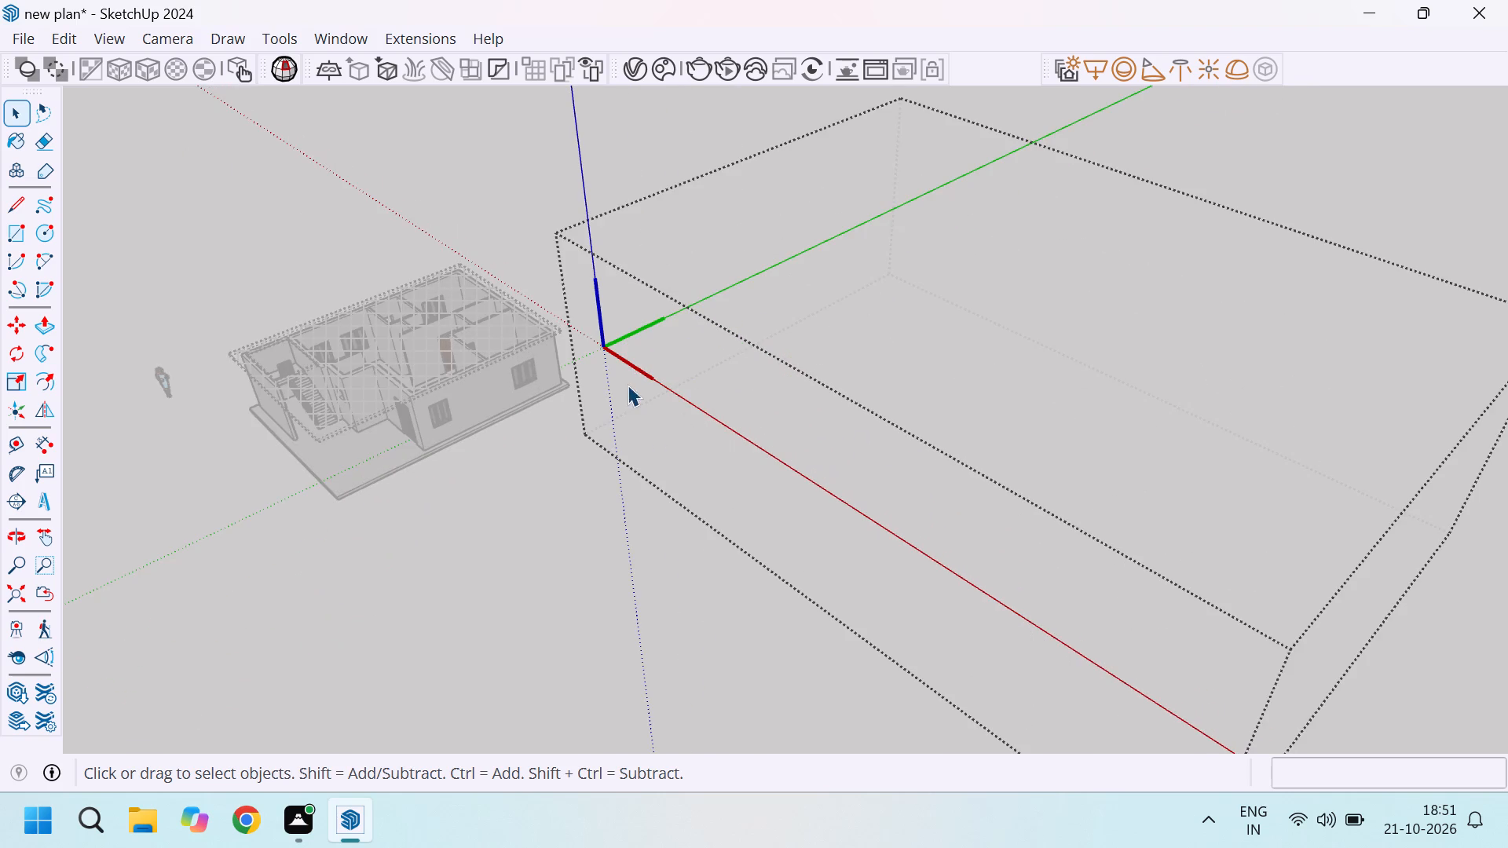
scroll(628, 385, "up", 20)
scroll(628, 385, "up", 18)
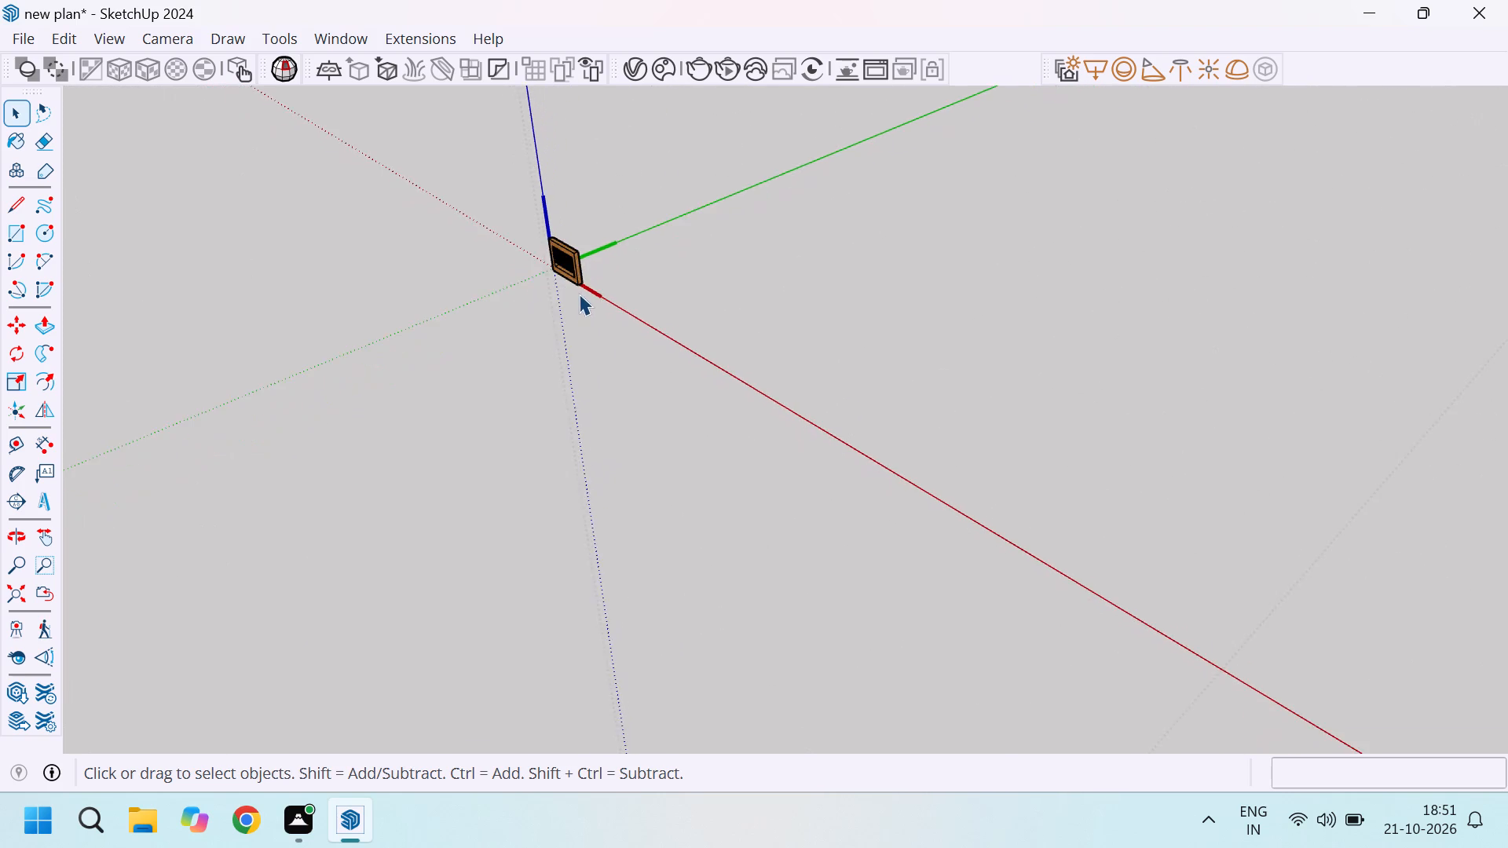
scroll(579, 294, "up", 4)
scroll(590, 256, "down", 5)
scroll(612, 327, "down", 8)
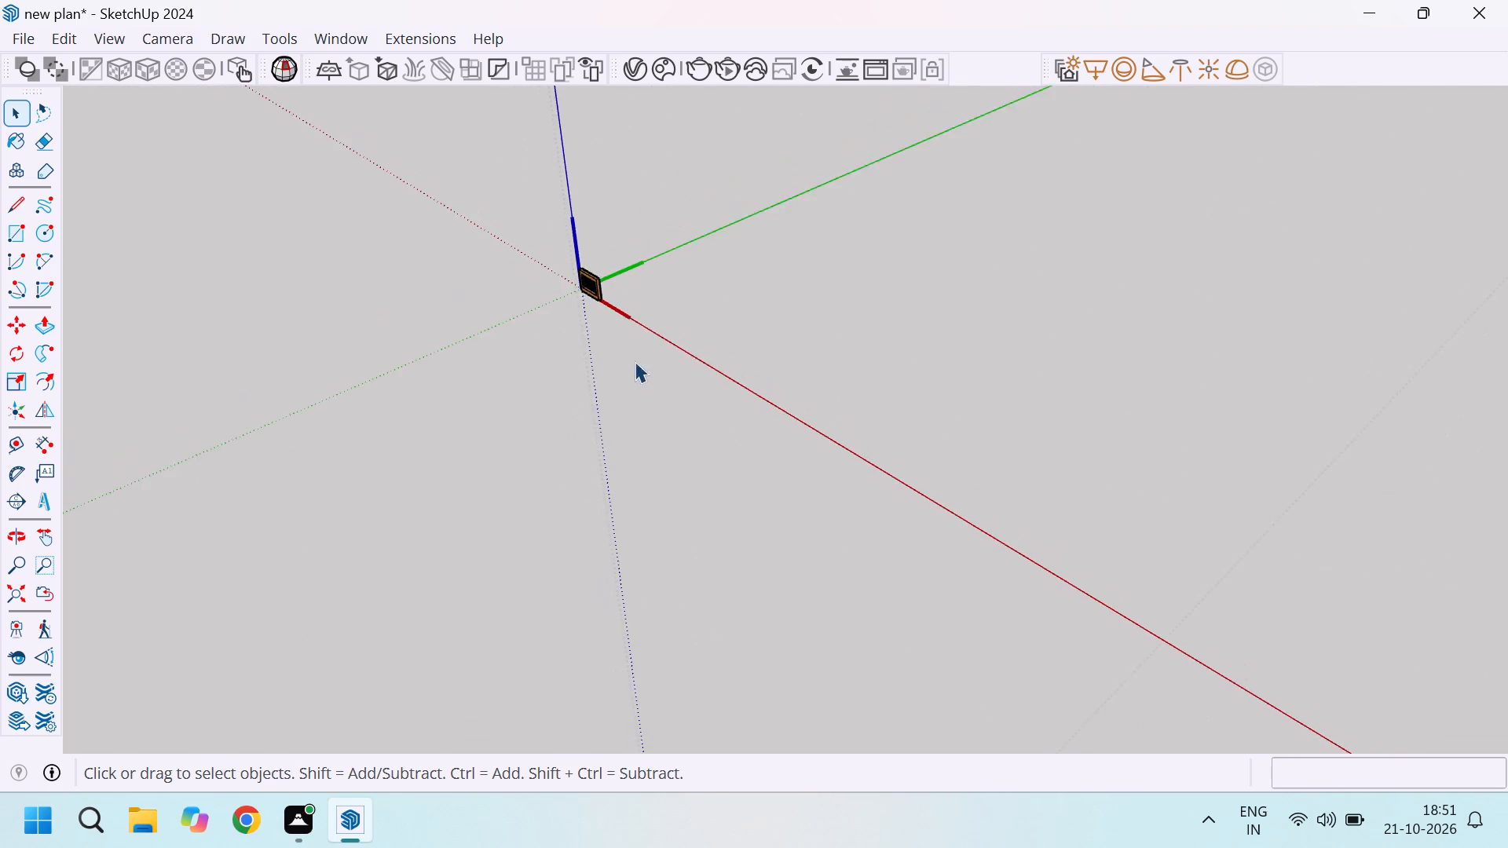
scroll(602, 316, "up", 16)
left_click(601, 283)
scroll(604, 280, "up", 3)
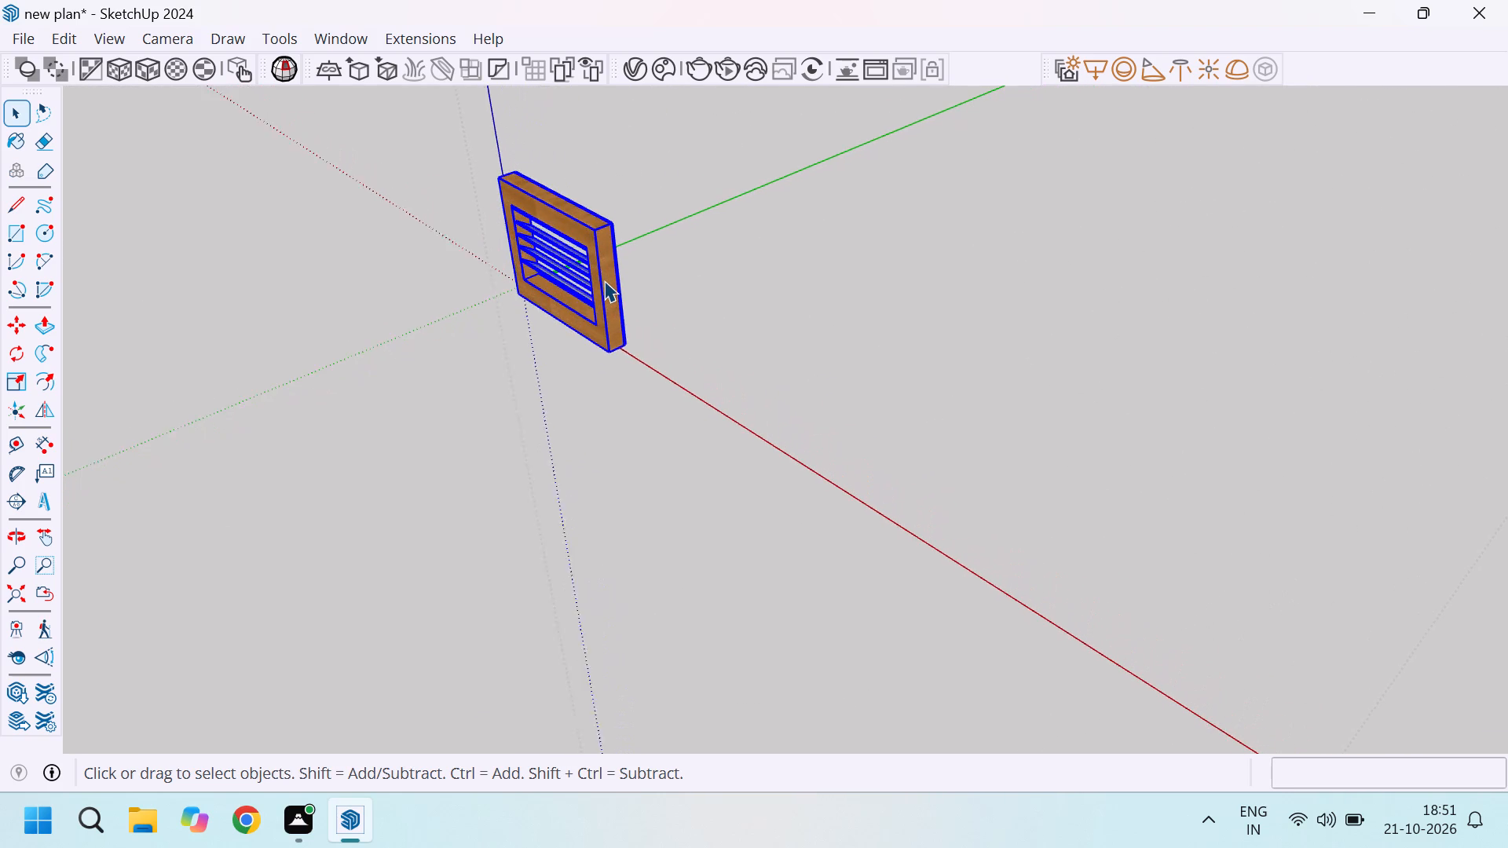
scroll(604, 280, "up", 1)
key("ctrl+shift+i")
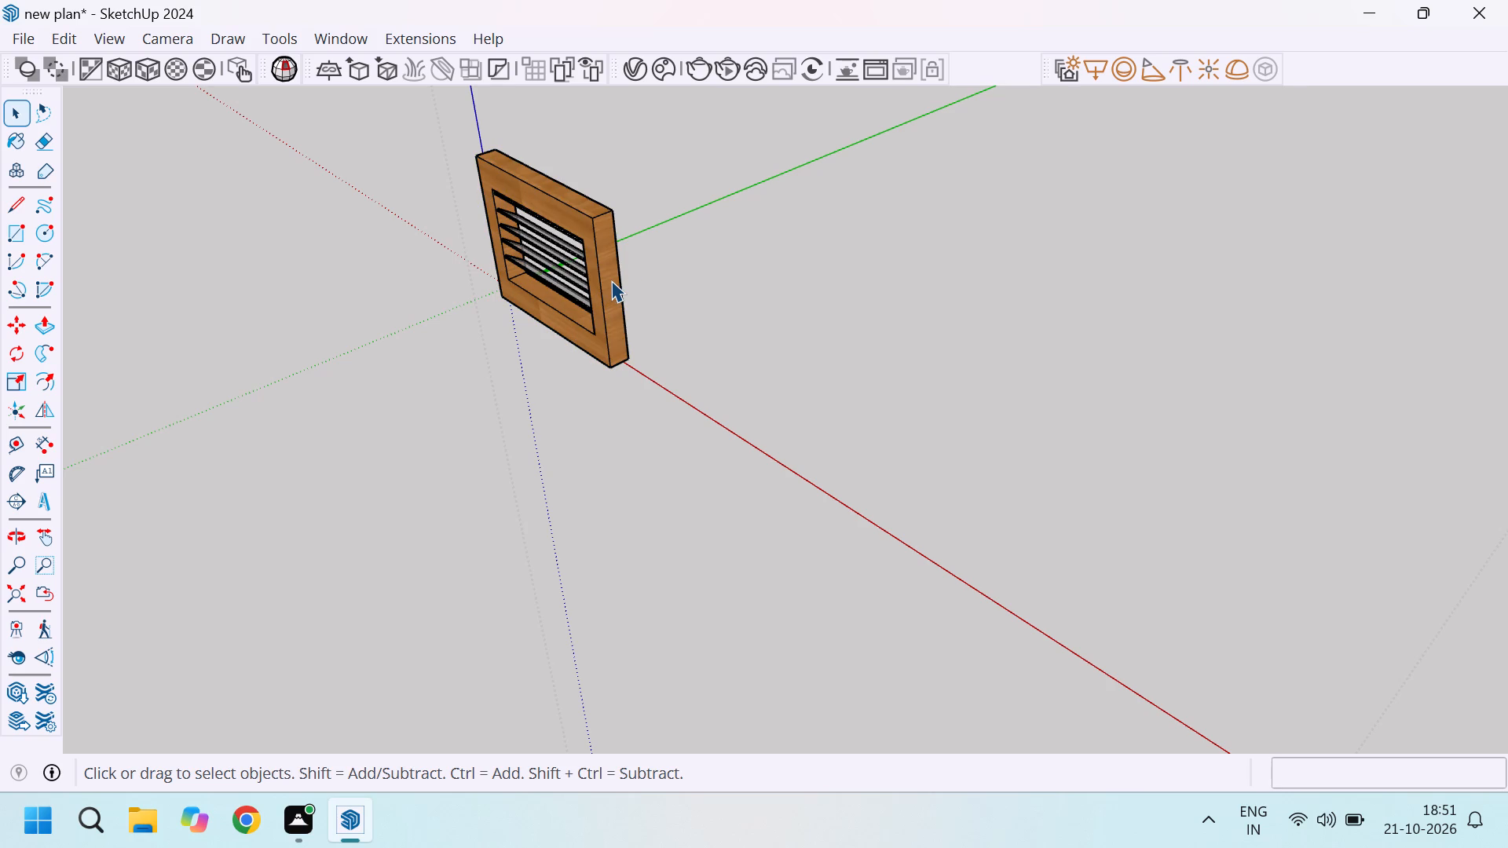
key("Delete")
Examine the ventilator component's bounding box relative to the house, leave the component, and inspect it when selected.
scroll(611, 280, "down", 3)
scroll(329, 790, "down", 8)
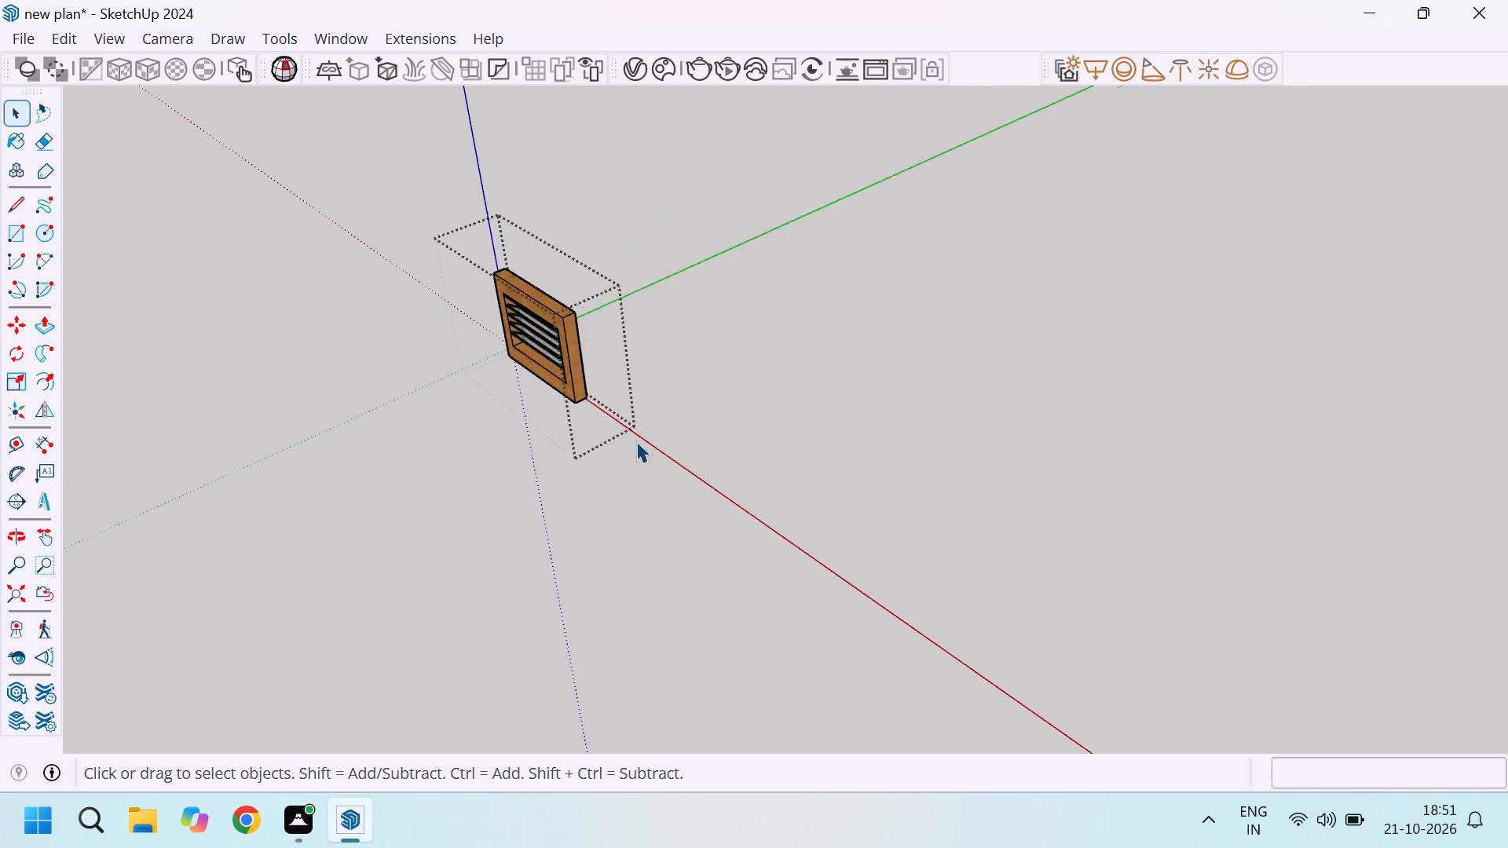
scroll(636, 441, "down", 20)
scroll(636, 441, "down", 15)
scroll(702, 391, "down", 9)
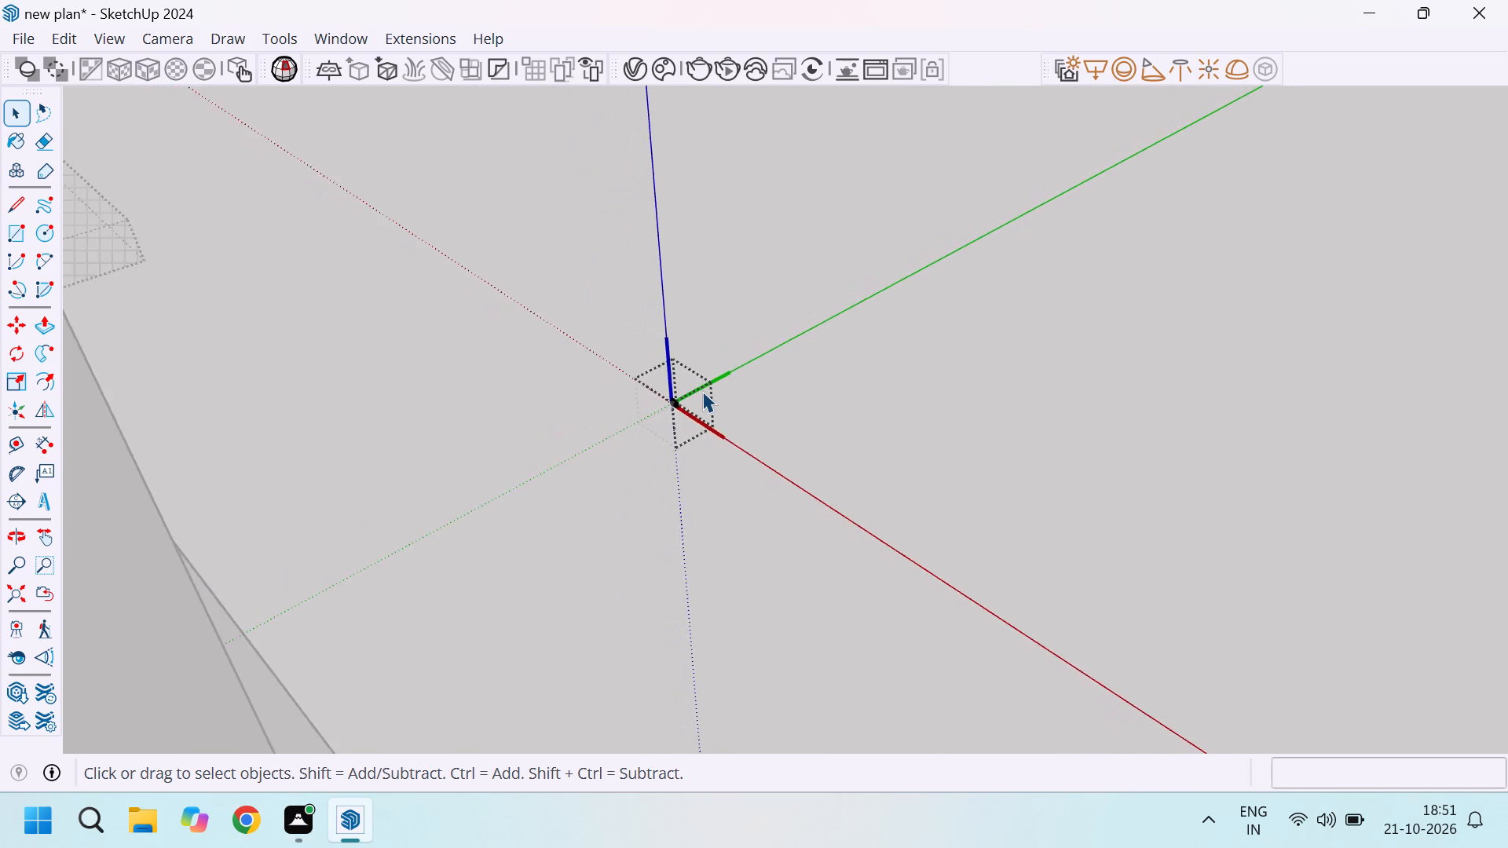
scroll(713, 413, "down", 9)
scroll(724, 390, "down", 20)
scroll(724, 390, "down", 14)
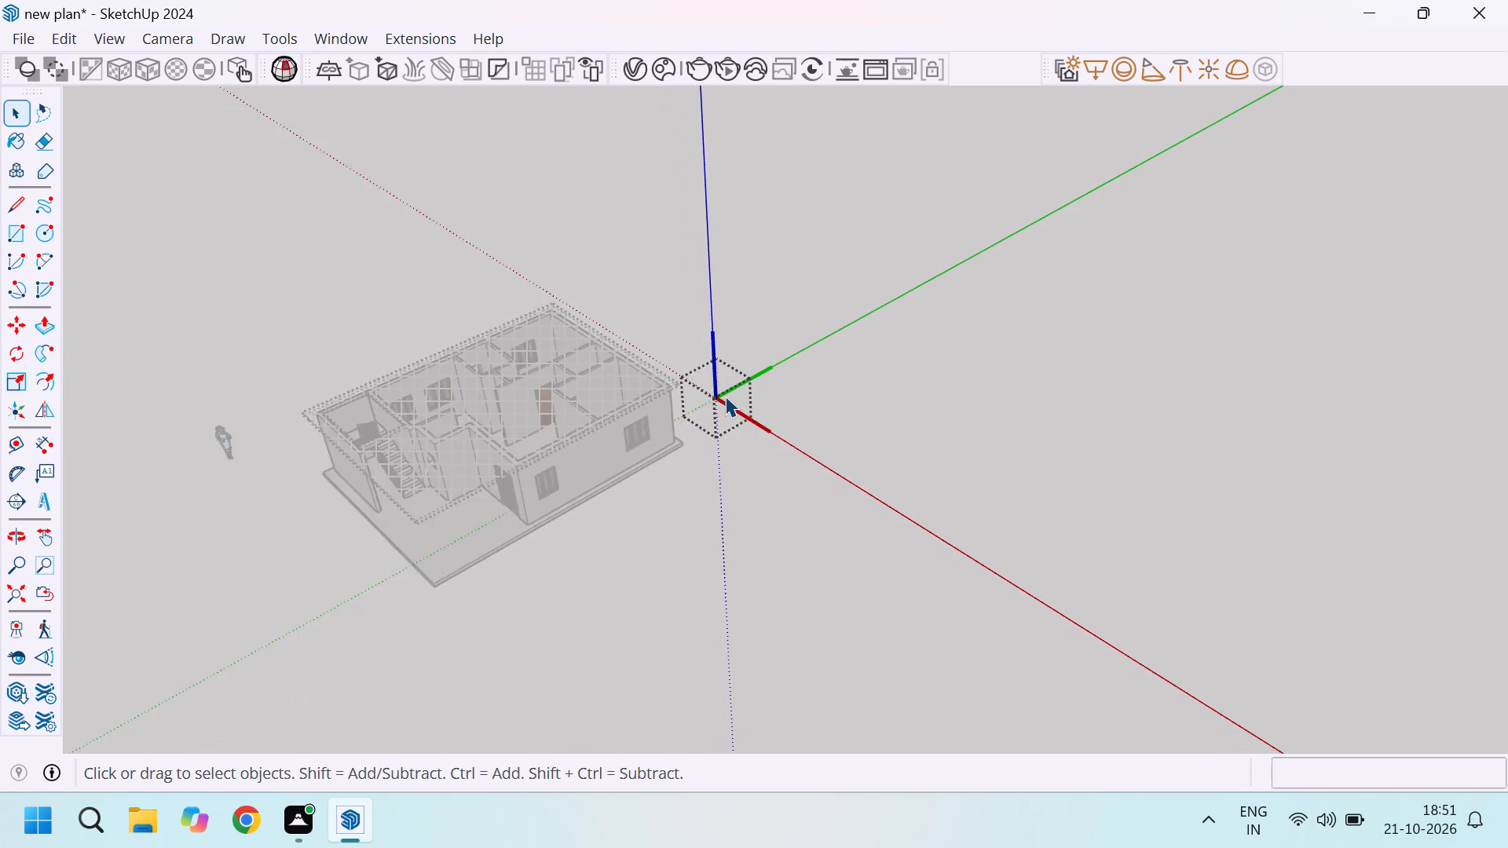
scroll(725, 396, "down", 20)
scroll(725, 396, "down", 15)
scroll(732, 406, "up", 13)
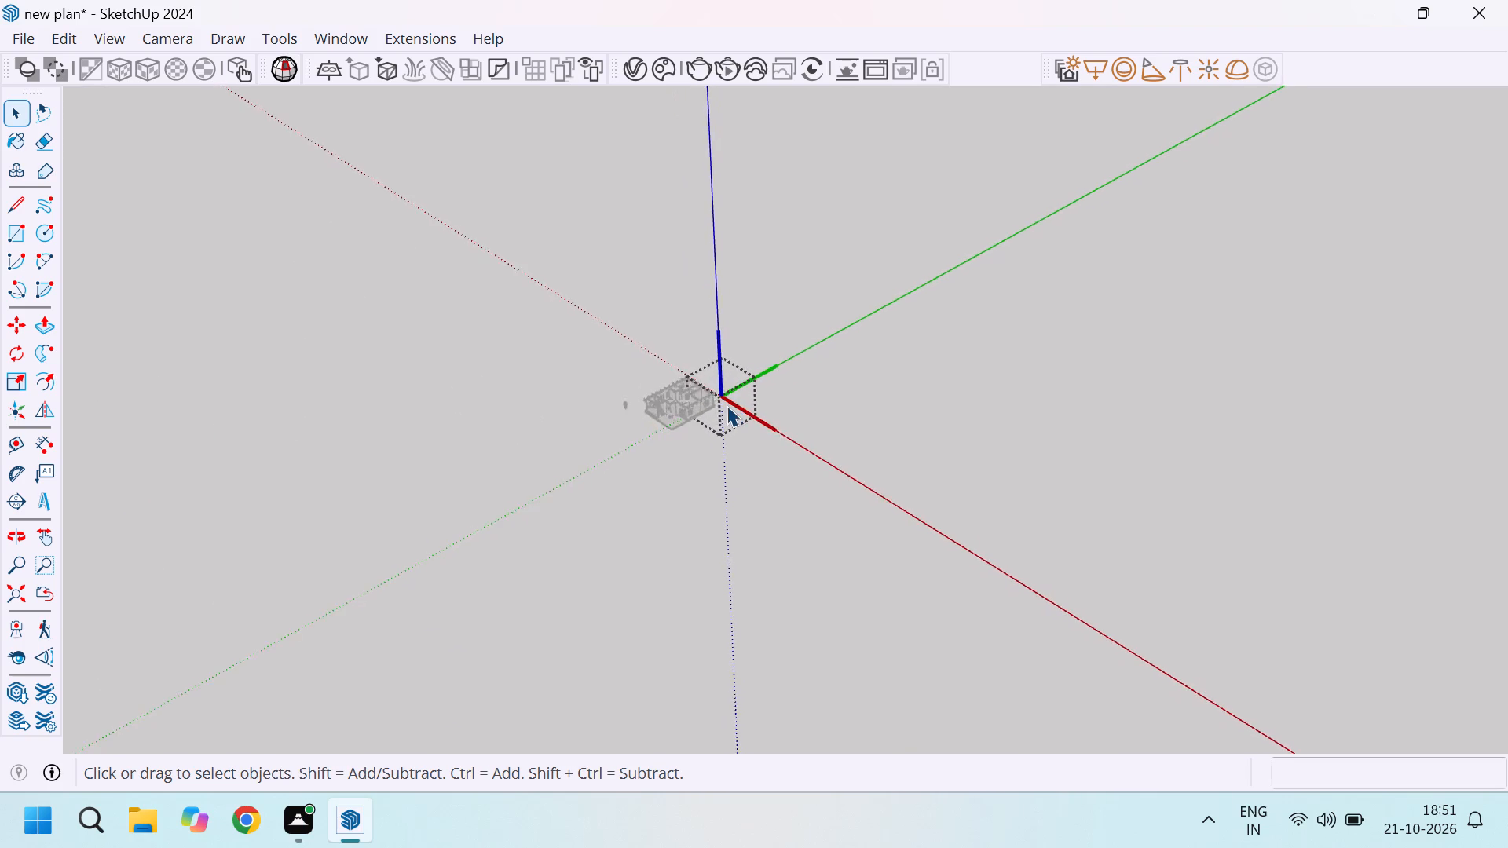
scroll(727, 405, "up", 20)
scroll(727, 405, "up", 20)
scroll(727, 405, "up", 5)
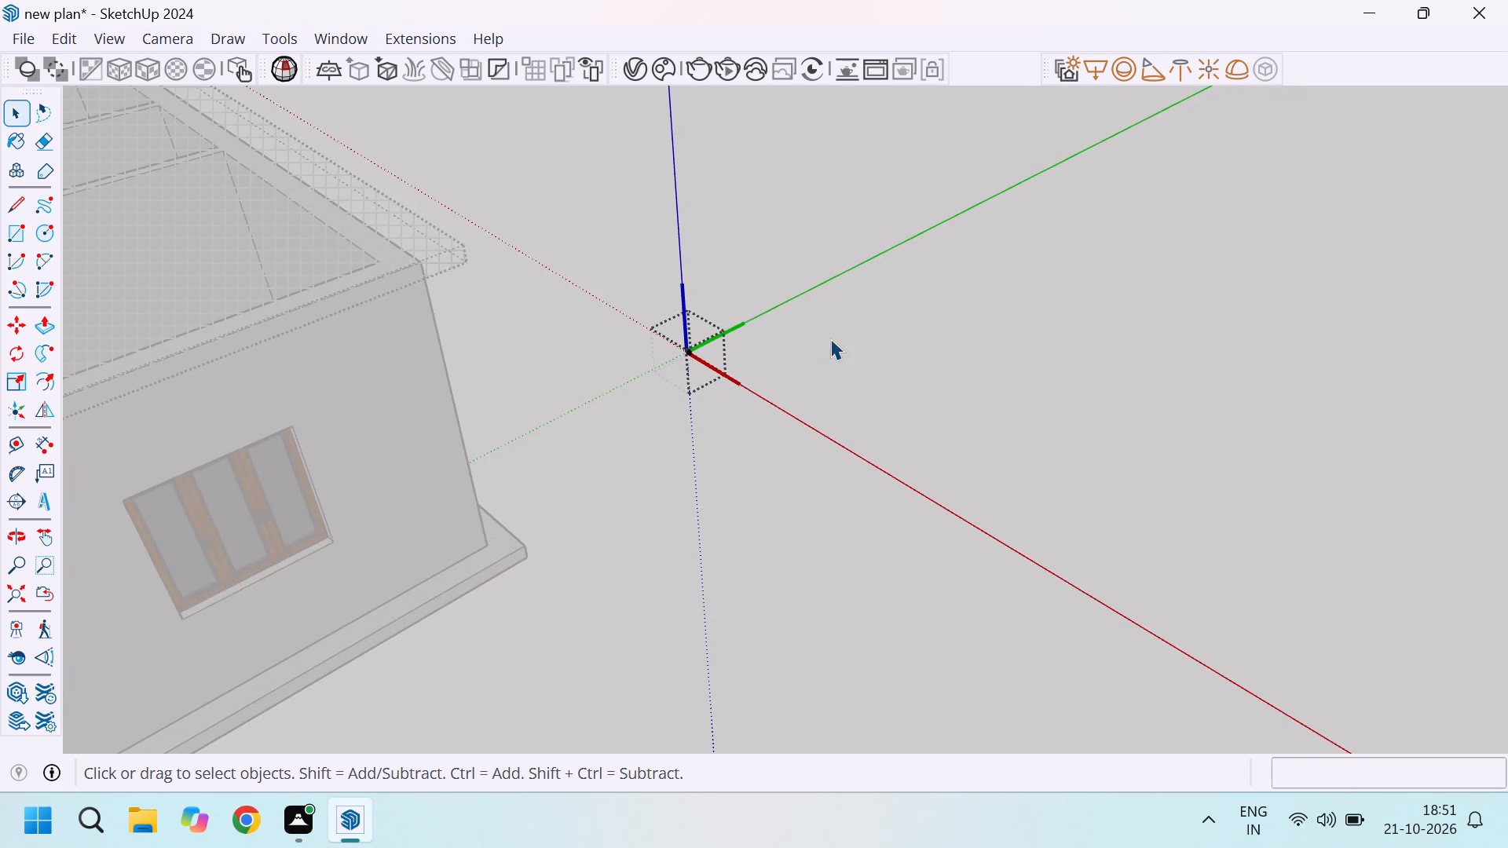
left_click(830, 338)
scroll(728, 418, "down", 4)
scroll(683, 384, "up", 5)
left_click(708, 366)
scroll(714, 408, "down", 5)
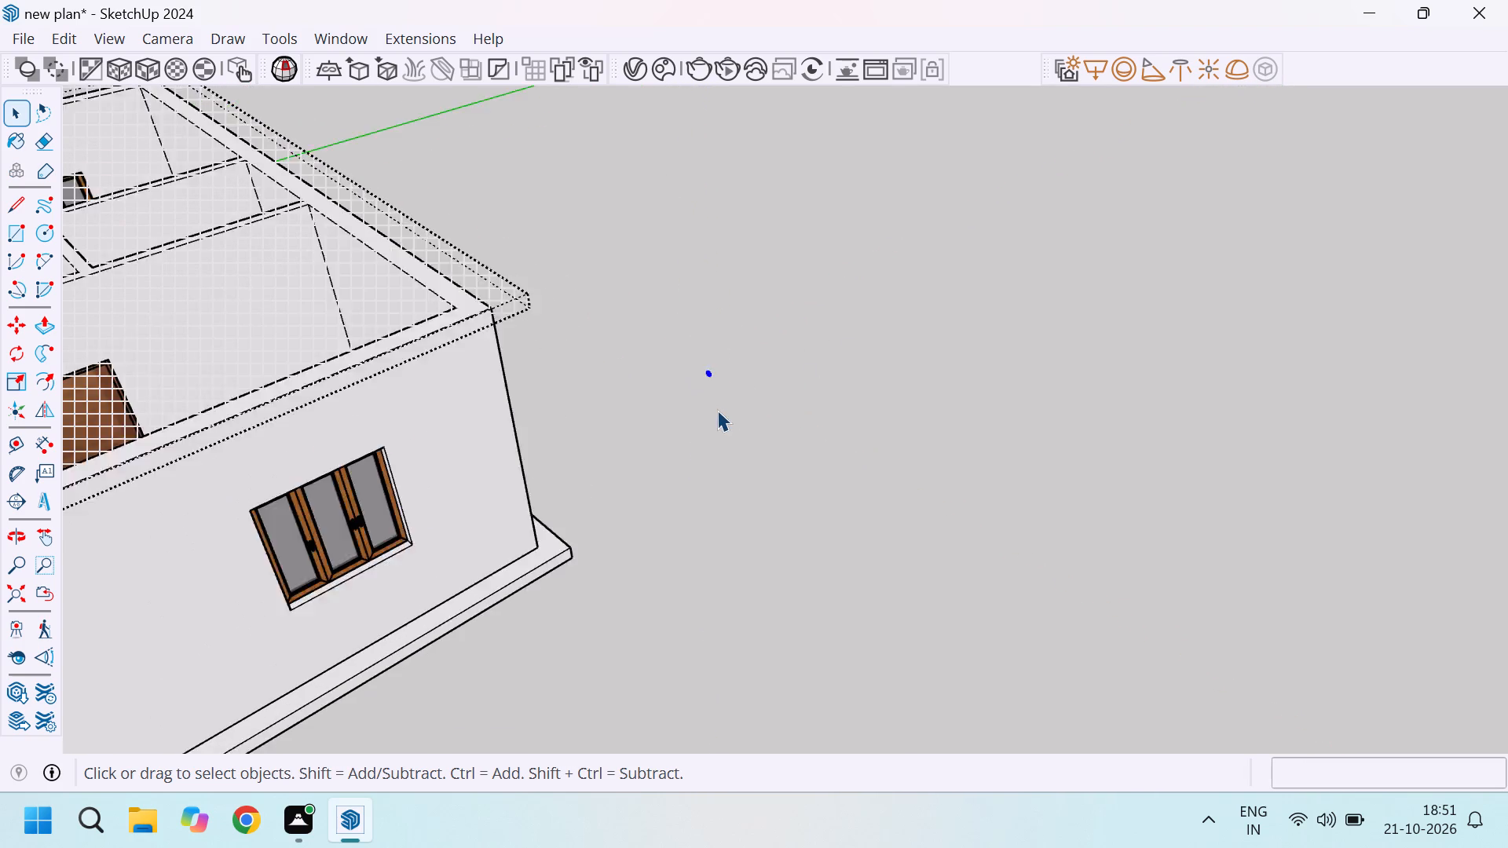
scroll(716, 401, "up", 13)
scroll(718, 386, "down", 19)
scroll(715, 390, "up", 20)
scroll(715, 390, "up", 20)
scroll(715, 390, "up", 1)
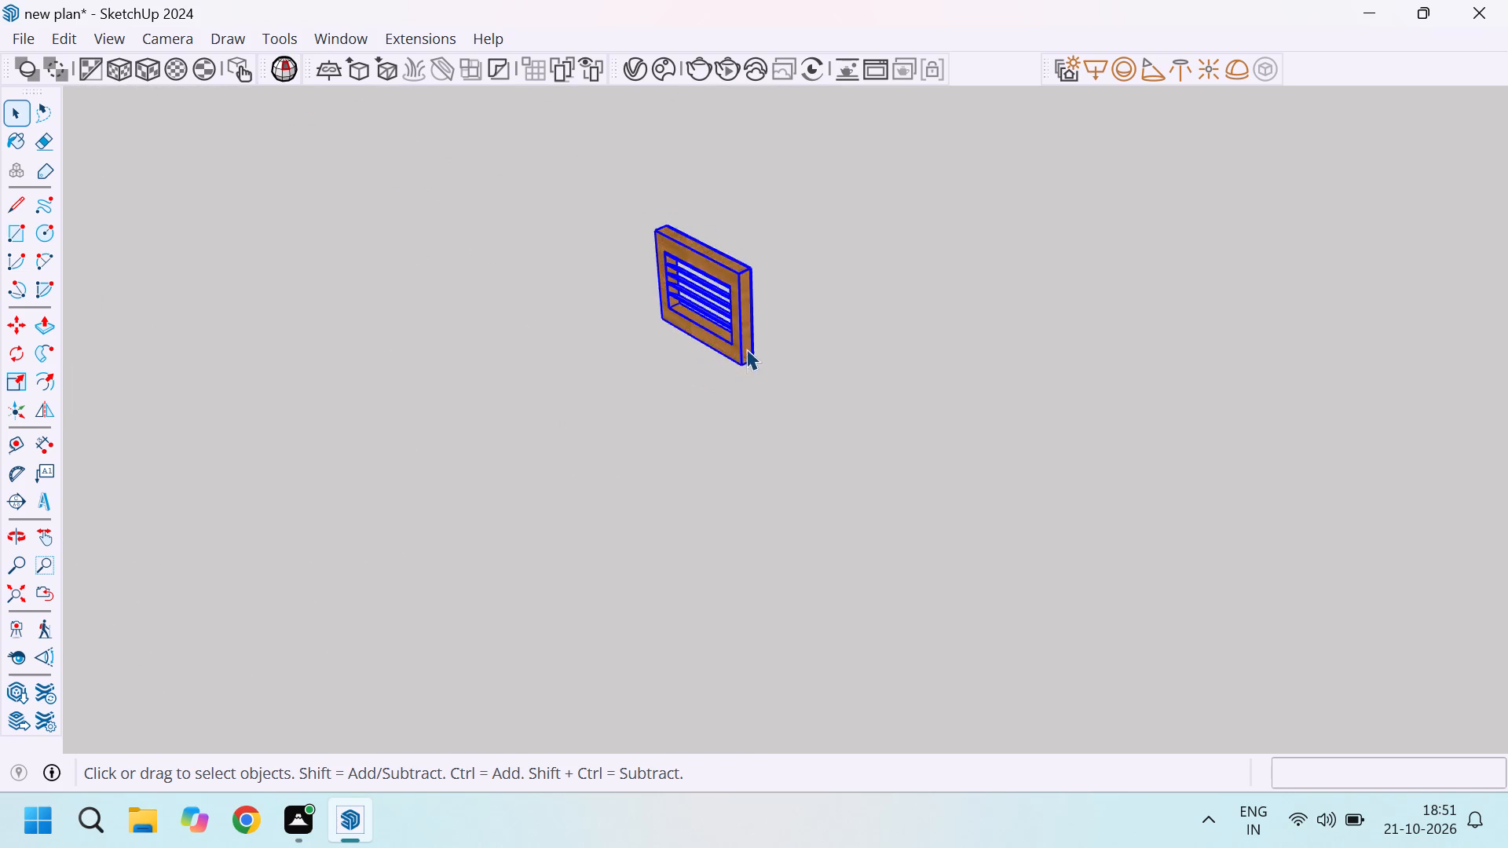
scroll(752, 387, "down", 10)
Reopen the ventilator component, examine its bounding box beside the house from several angles, and leave the component.
double_click(746, 354)
scroll(743, 392, "down", 4)
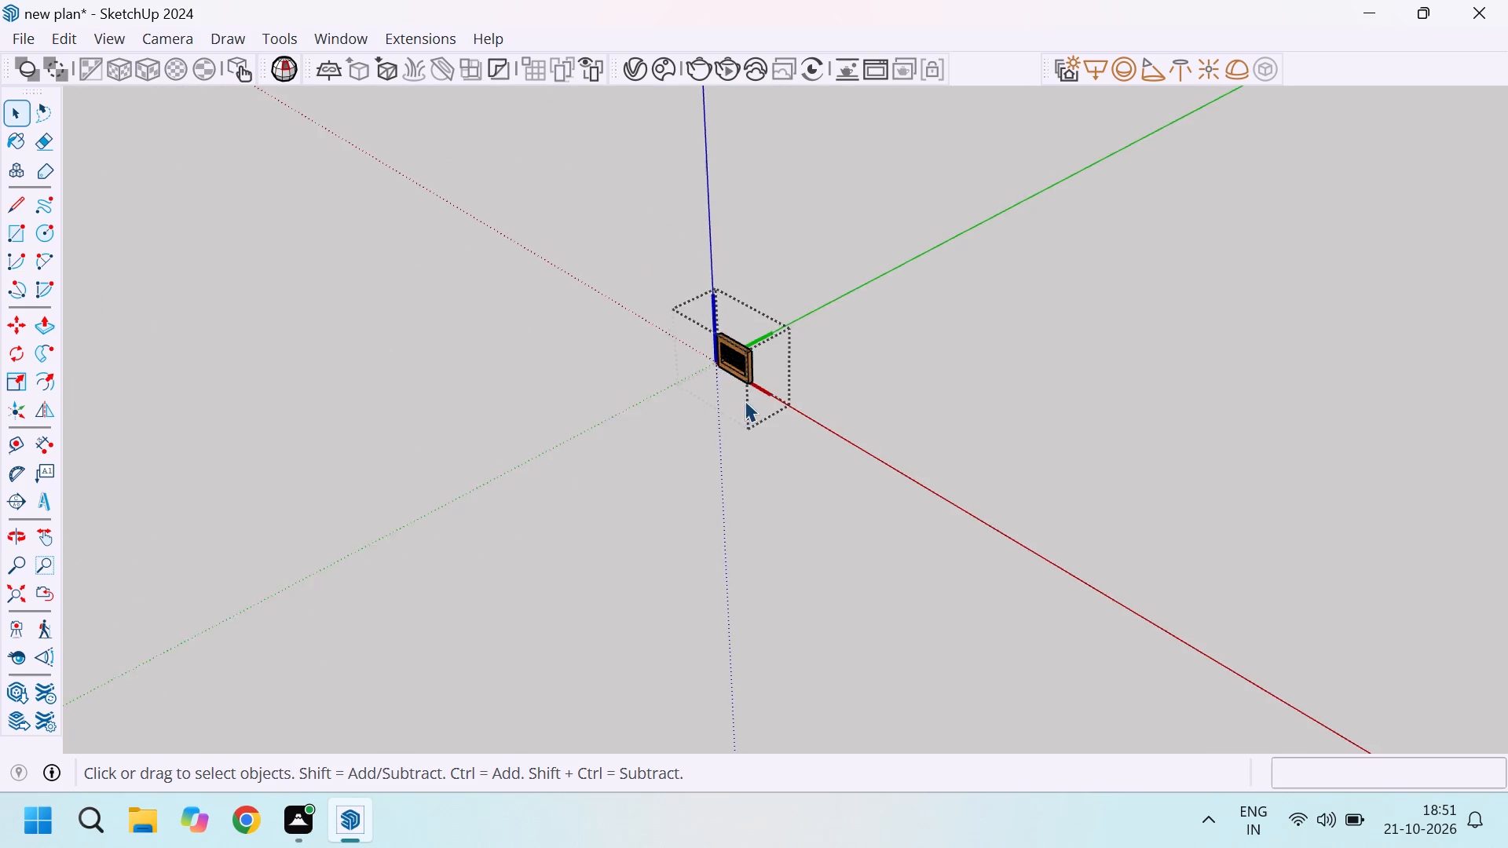
scroll(745, 400, "down", 20)
scroll(745, 400, "down", 1)
scroll(852, 415, "down", 9)
scroll(858, 413, "down", 18)
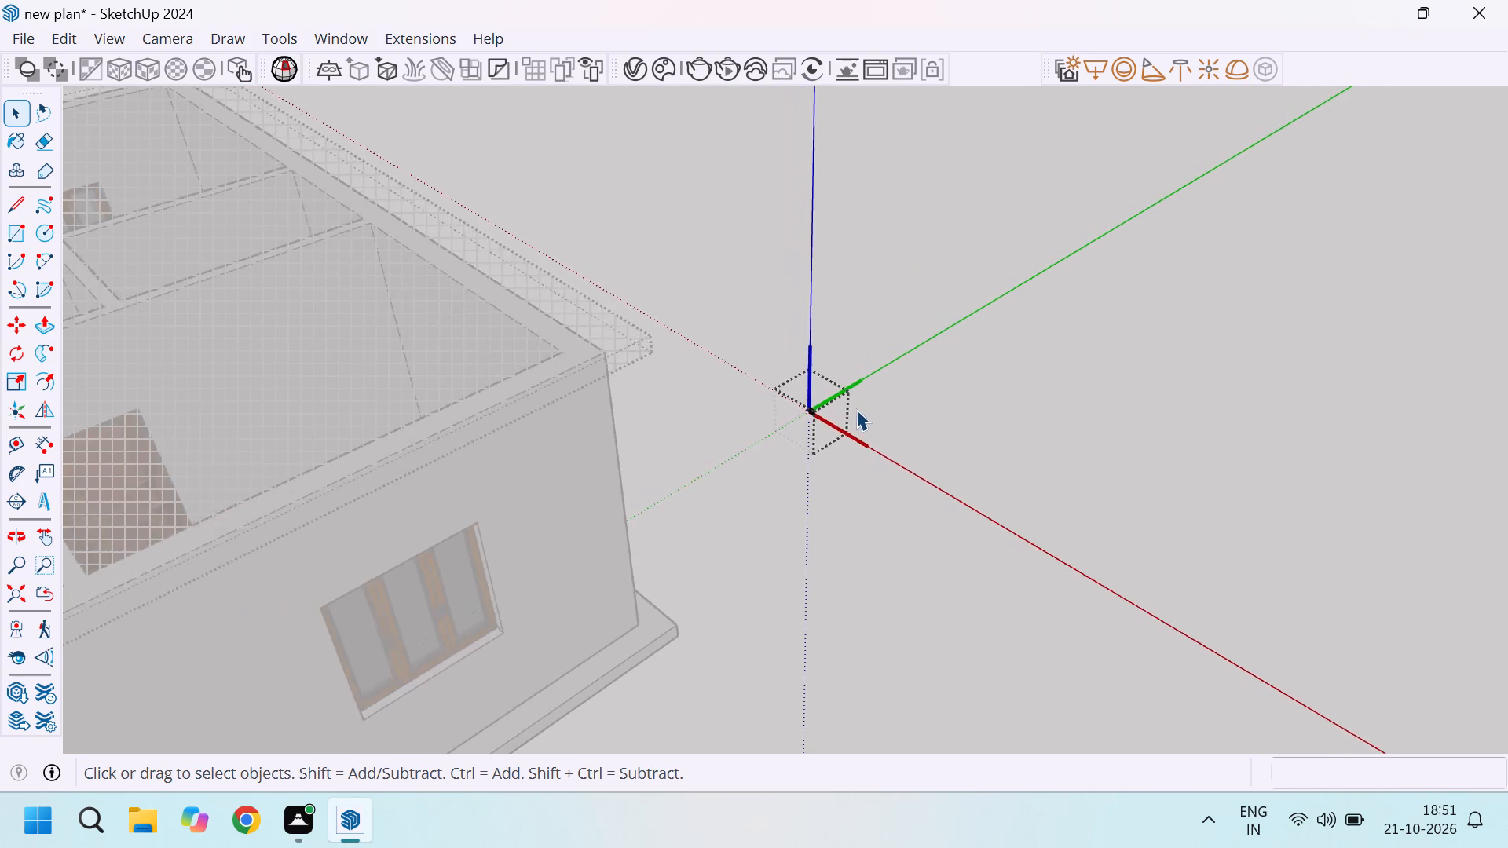
scroll(728, 416, "down", 20)
scroll(728, 416, "down", 8)
scroll(882, 390, "down", 17)
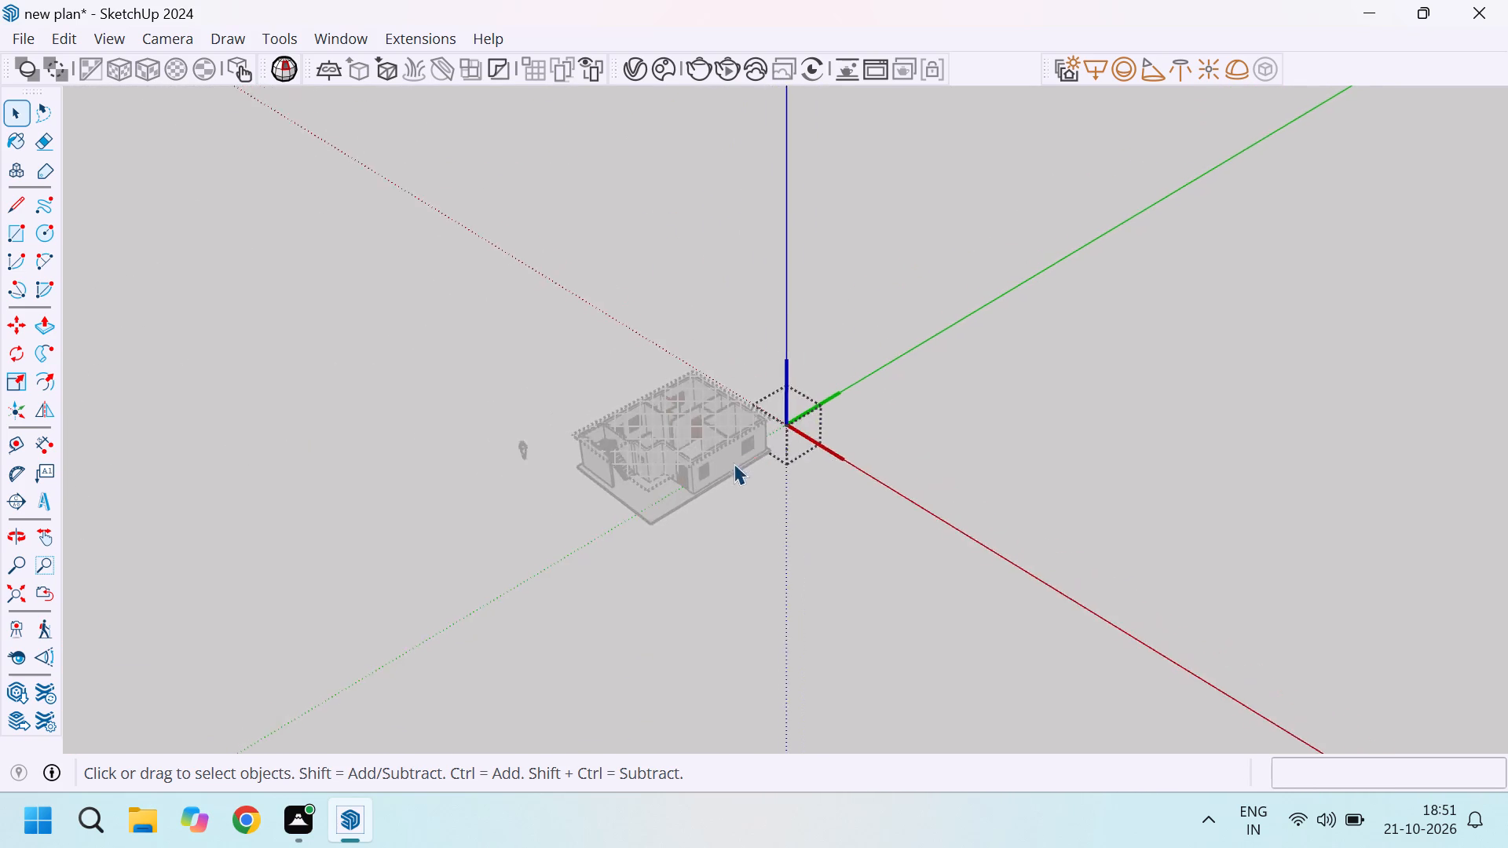
scroll(734, 463, "up", 1)
middle_click_drag(740, 465, 1167, 262)
scroll(1029, 302, "down", 9)
scroll(947, 389, "up", 7)
middle_click_drag(860, 430, 796, 495)
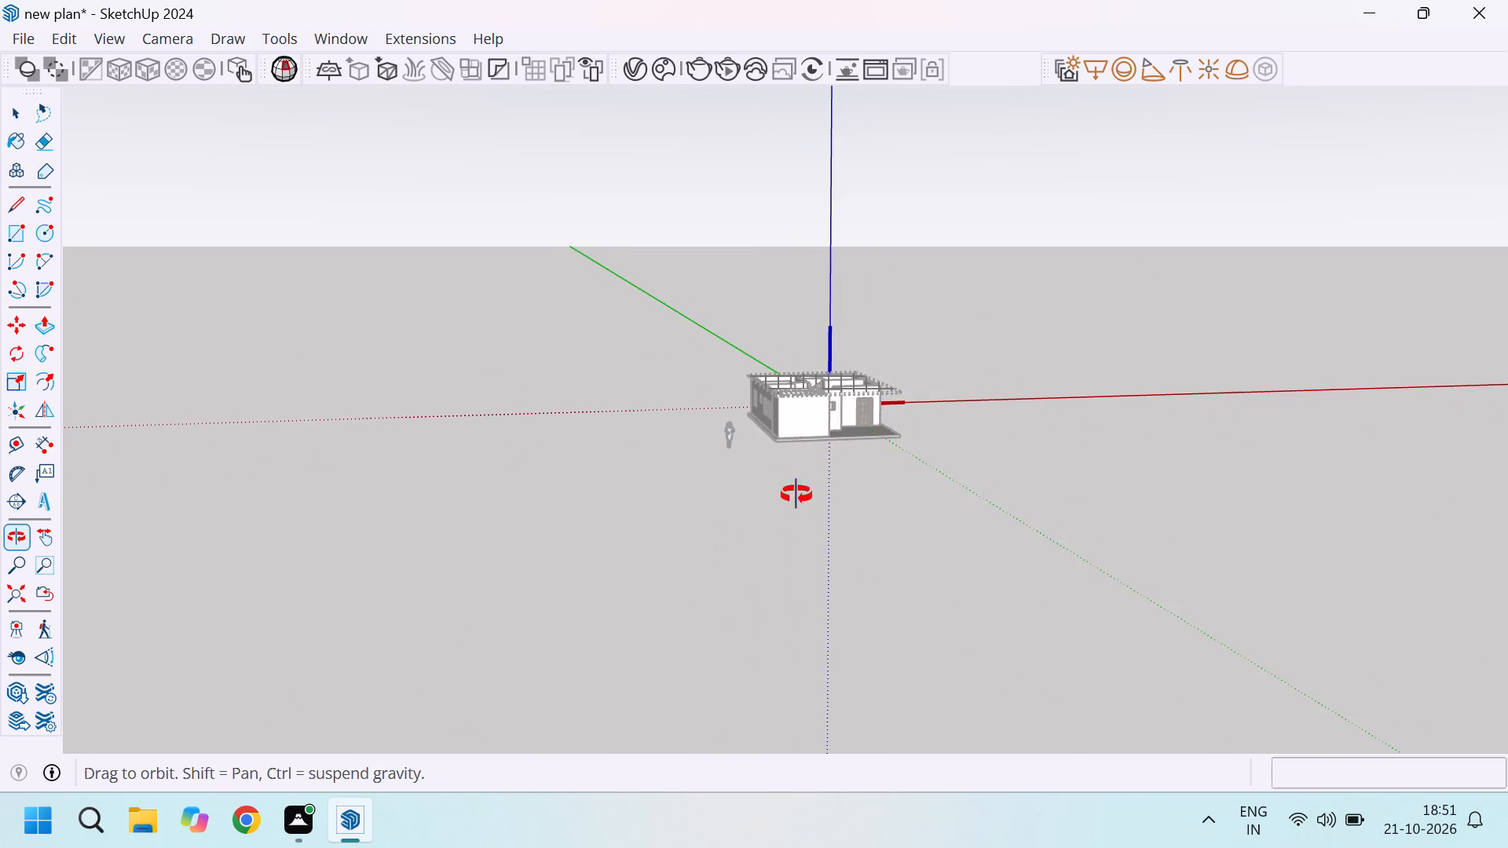
middle_click_drag(796, 495, 521, 684)
scroll(942, 323, "up", 7)
scroll(960, 449, "up", 20)
scroll(960, 449, "up", 3)
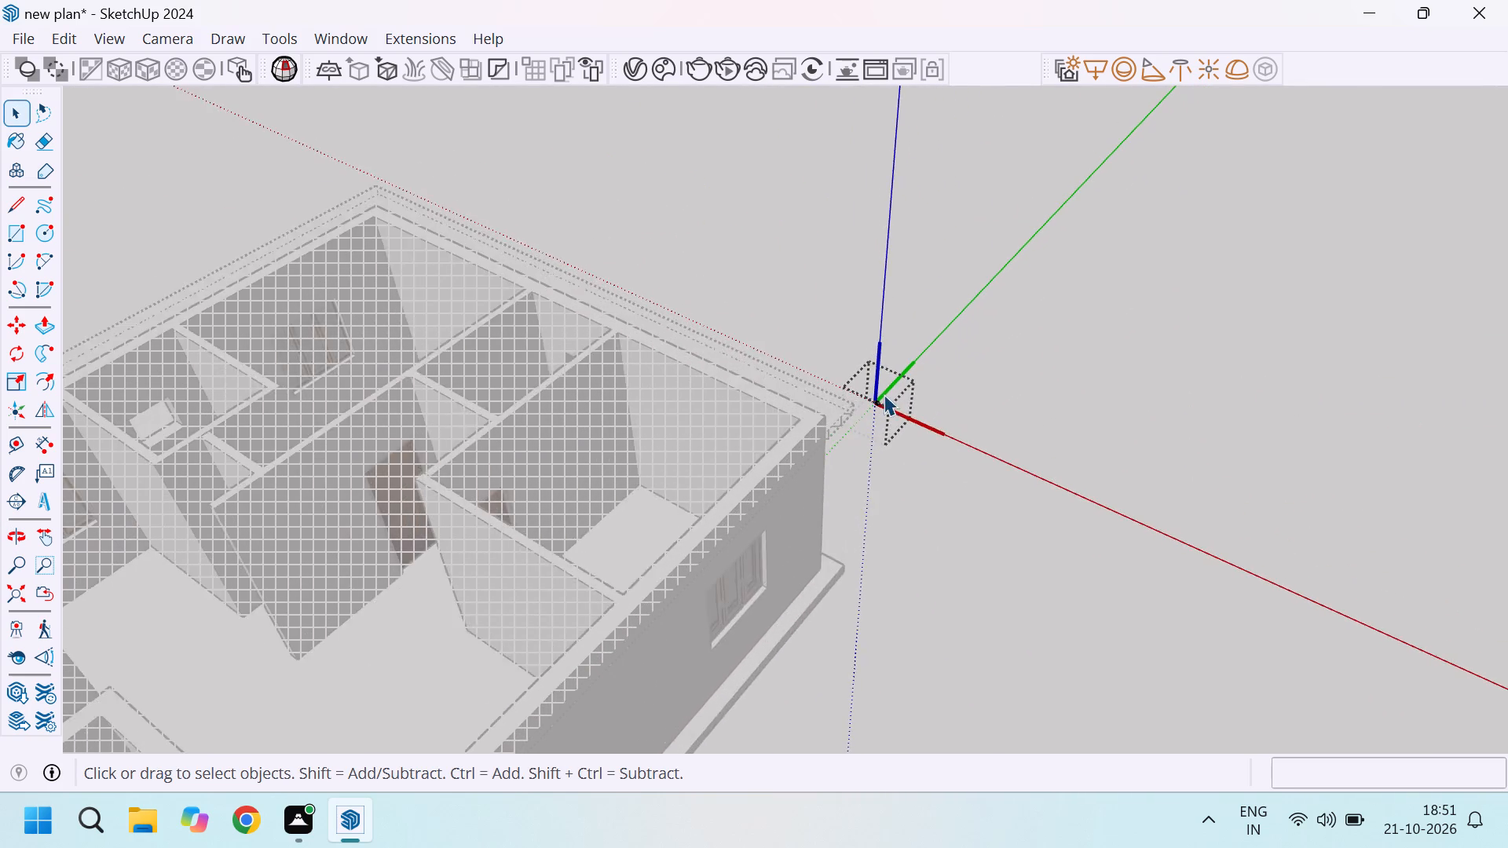
scroll(884, 394, "up", 20)
scroll(884, 394, "up", 20)
scroll(884, 394, "up", 10)
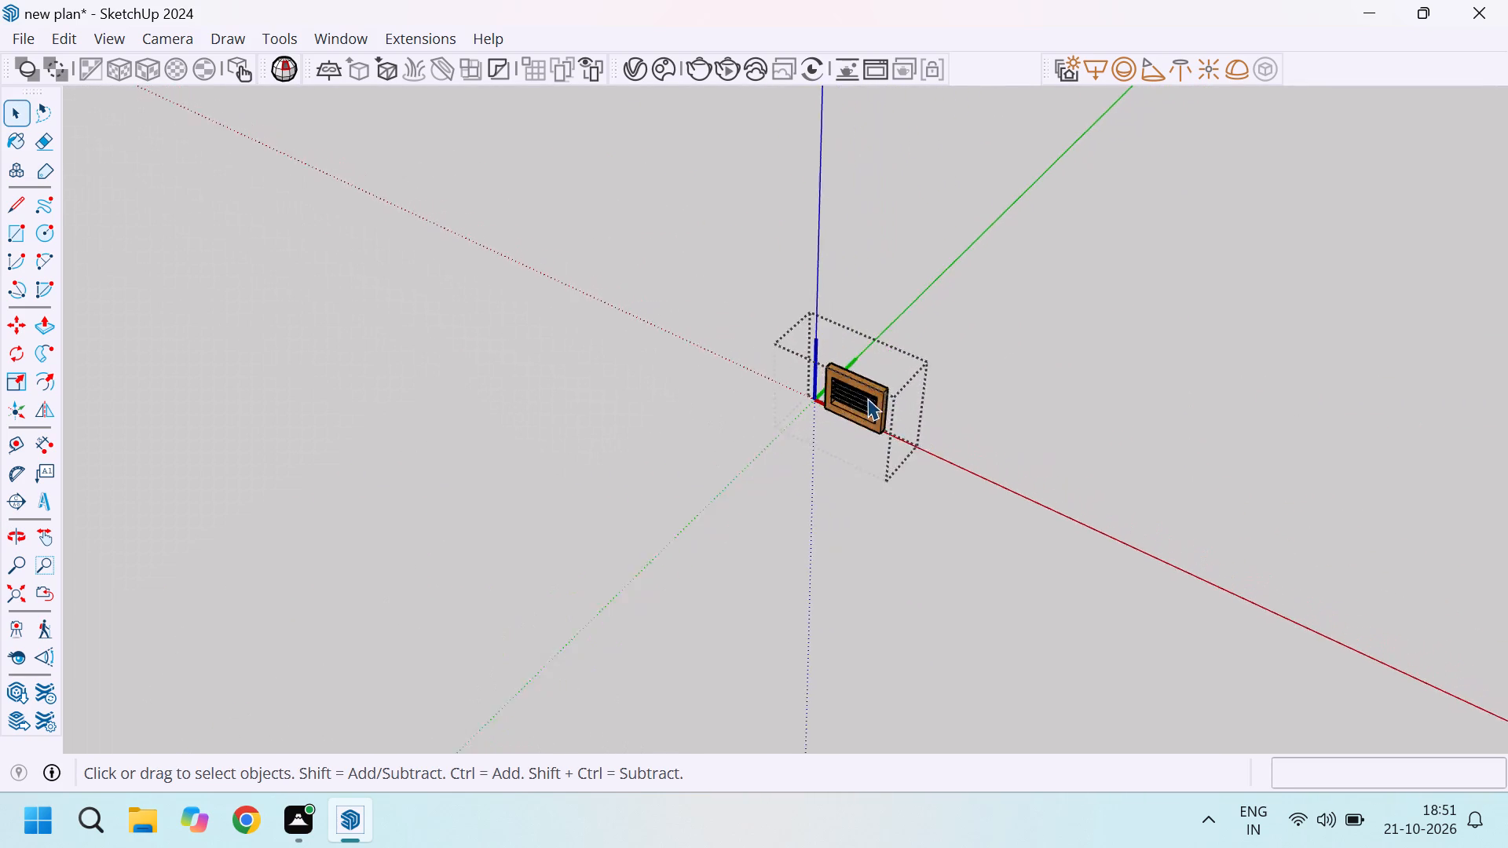
scroll(867, 398, "up", 15)
left_click(1080, 329)
left_click(880, 367)
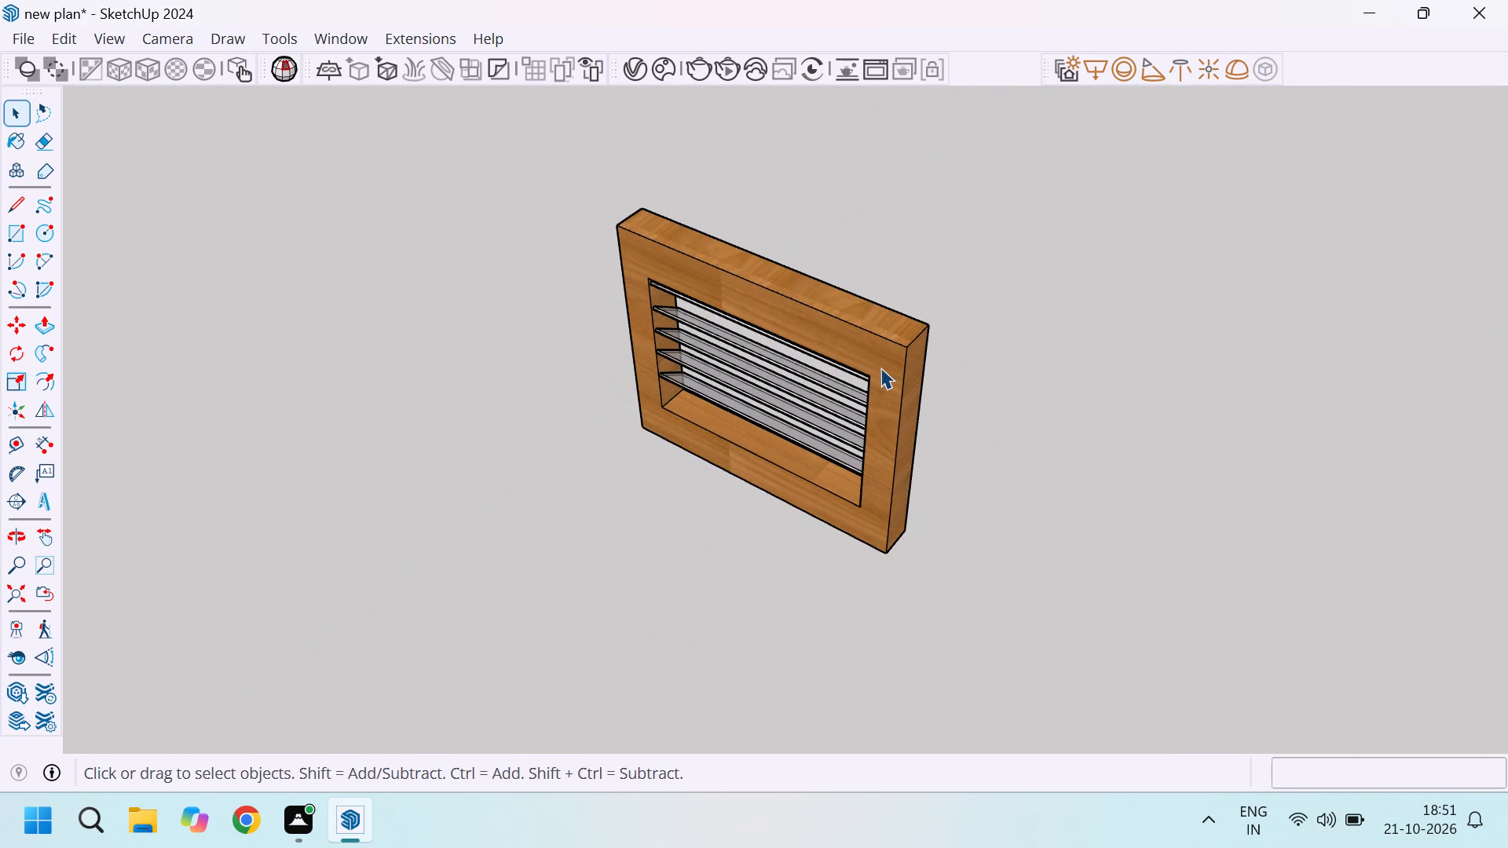
double_click(904, 370)
left_click(1035, 334)
Scale the louvred ventilator along its width on the red axis to 2'.
scroll(883, 360, "up", 6)
left_click(903, 358)
scroll(942, 362, "down", 3)
scroll(934, 366, "up", 3)
scroll(935, 368, "down", 3)
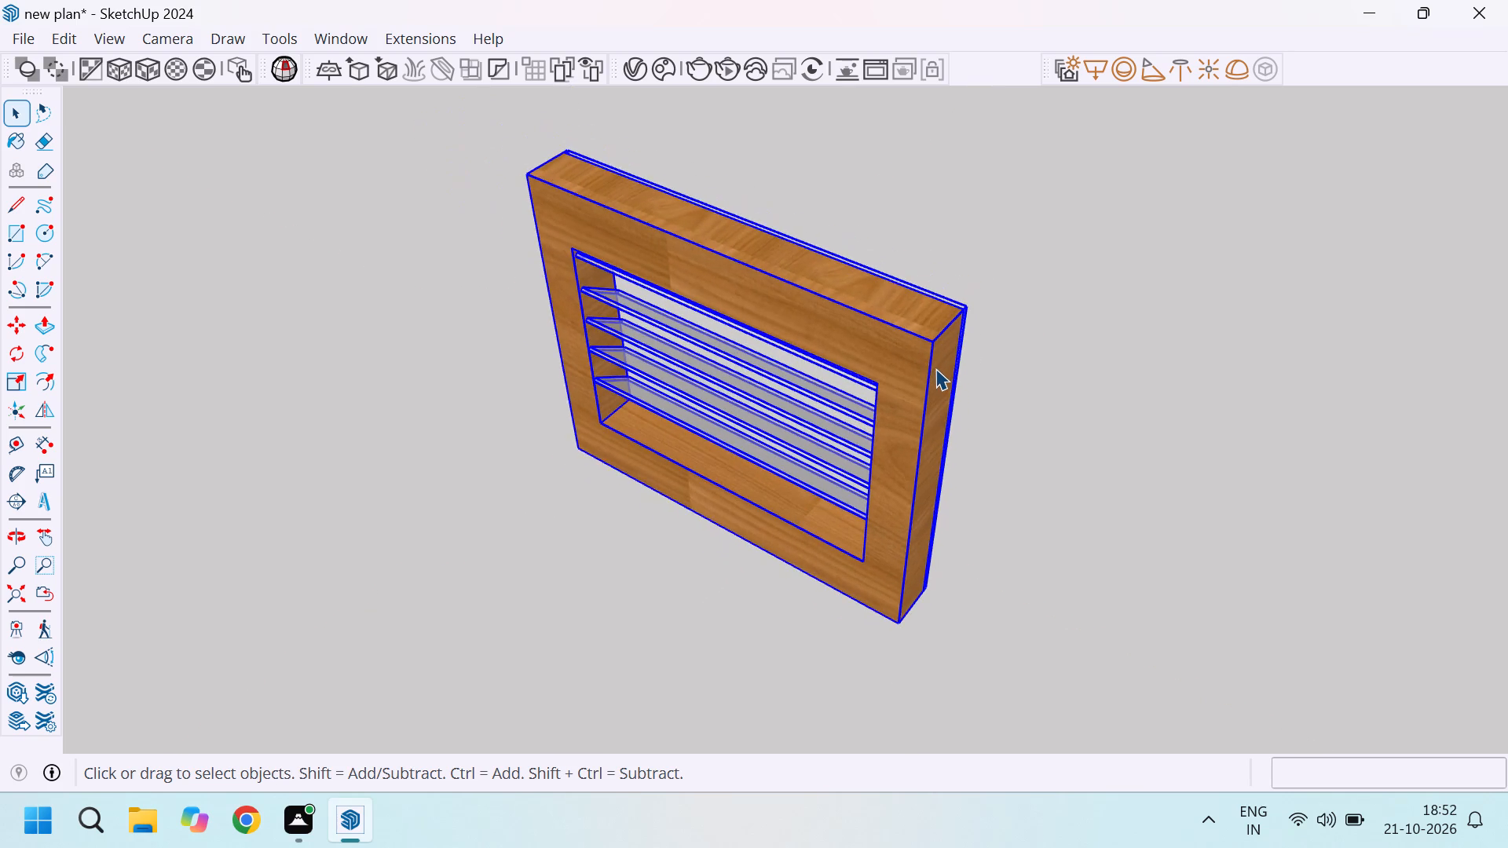
key("s")
scroll(966, 336, "down", 5)
scroll(950, 418, "up", 5)
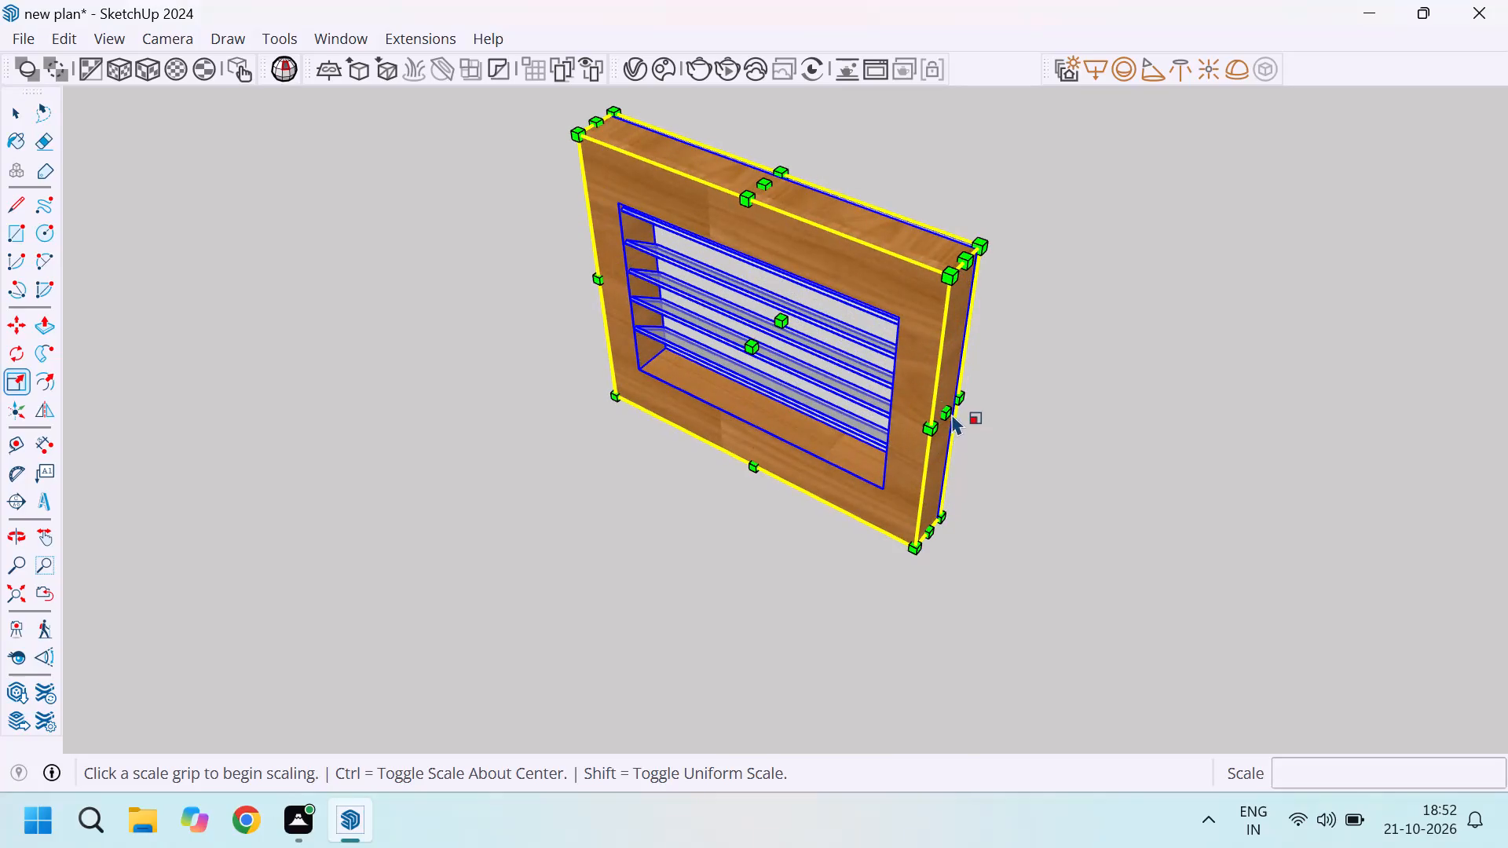
left_click(943, 404)
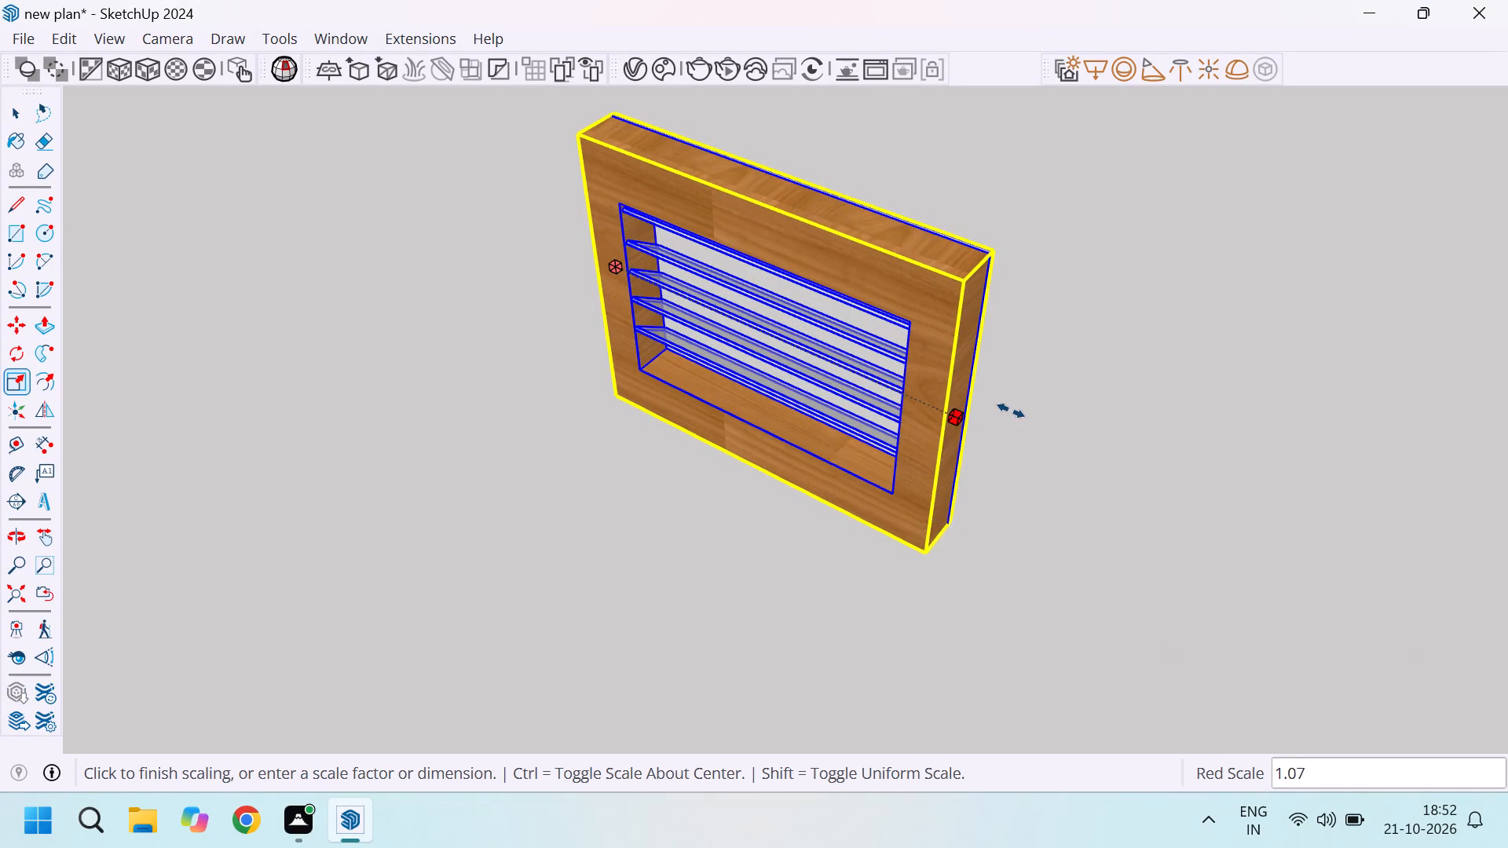
type("2'")
key("Return")
Scale the louvred ventilator's height along the blue axis to 2' and deselect it.
scroll(644, 353, "down", 2)
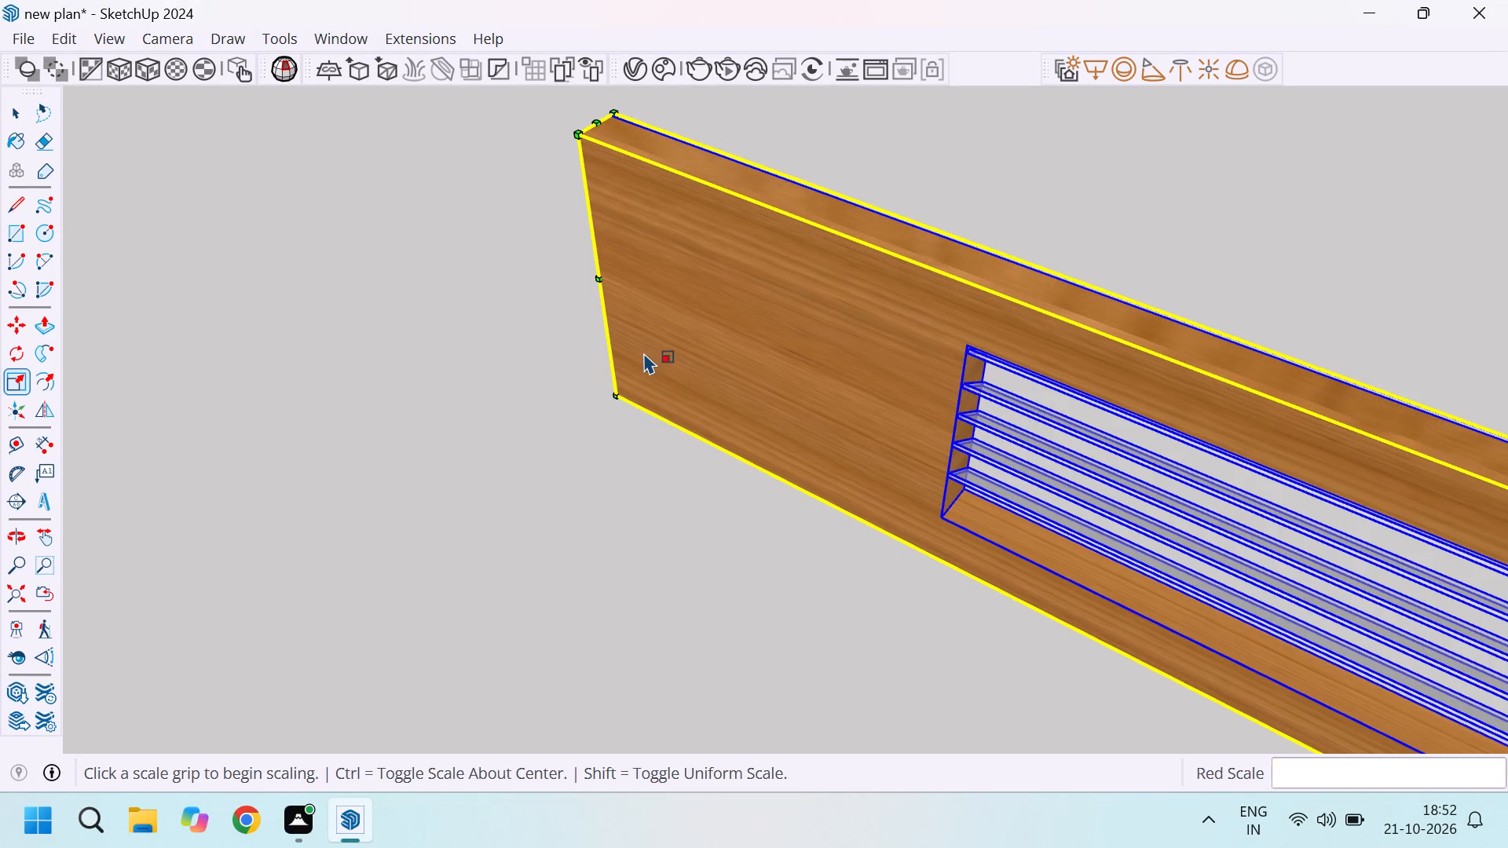
scroll(644, 353, "down", 5)
scroll(825, 345, "down", 11)
scroll(1181, 429, "up", 5)
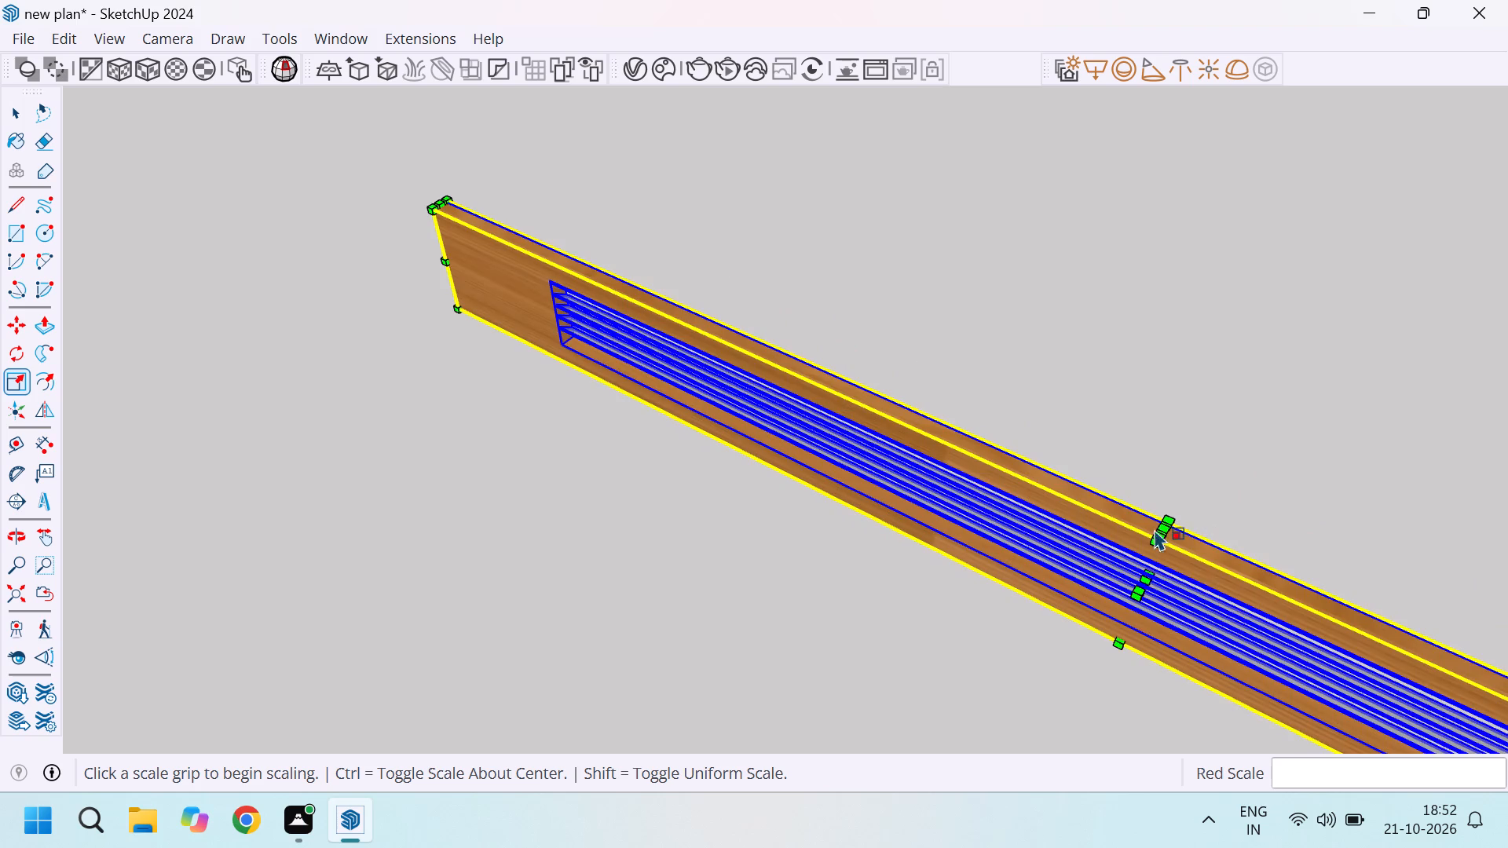
scroll(1139, 539, "up", 12)
left_click(1184, 528)
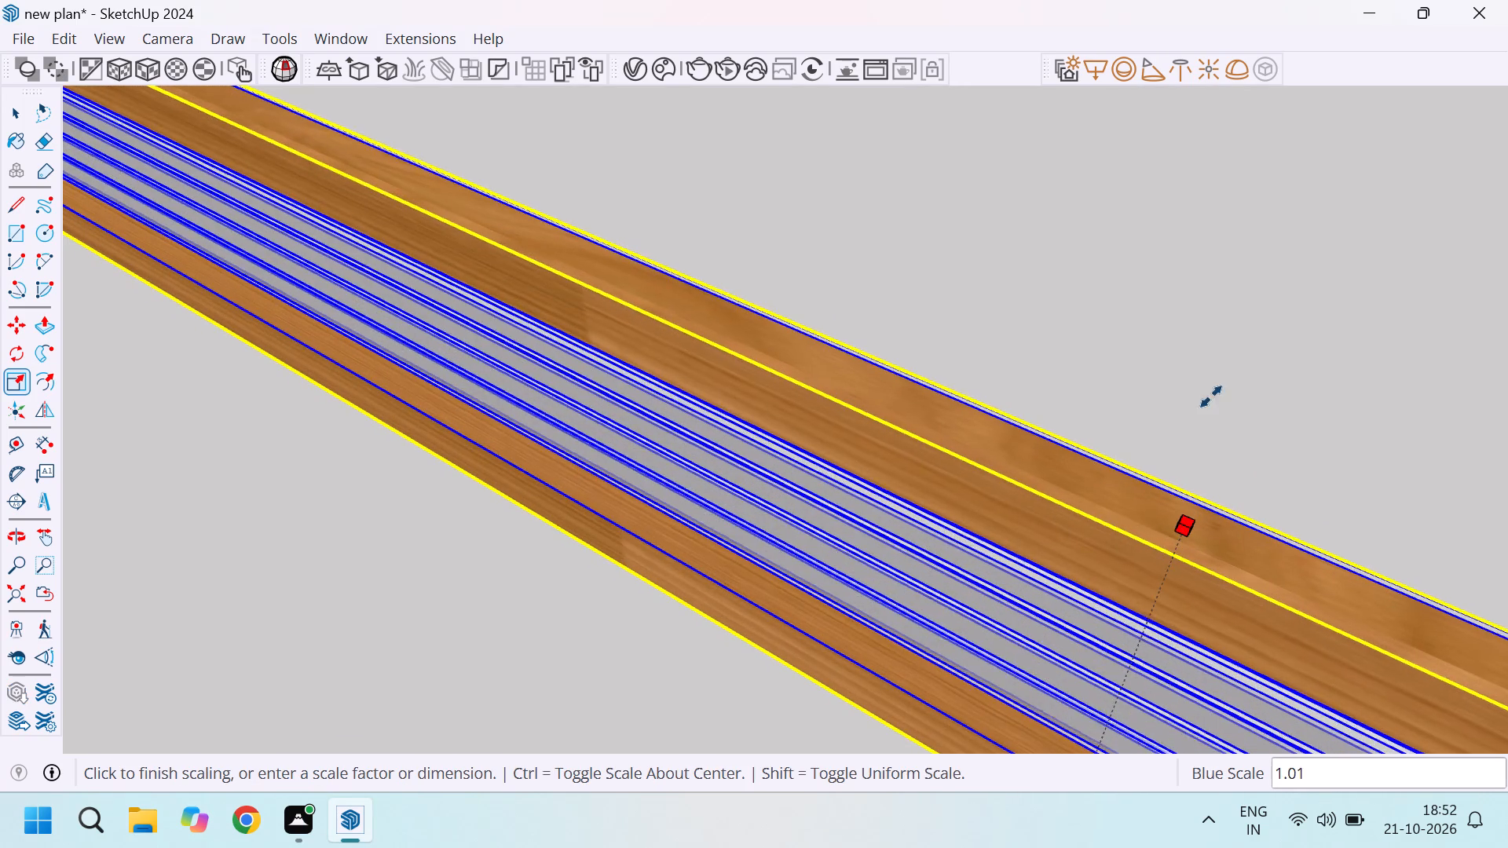
type("2'")
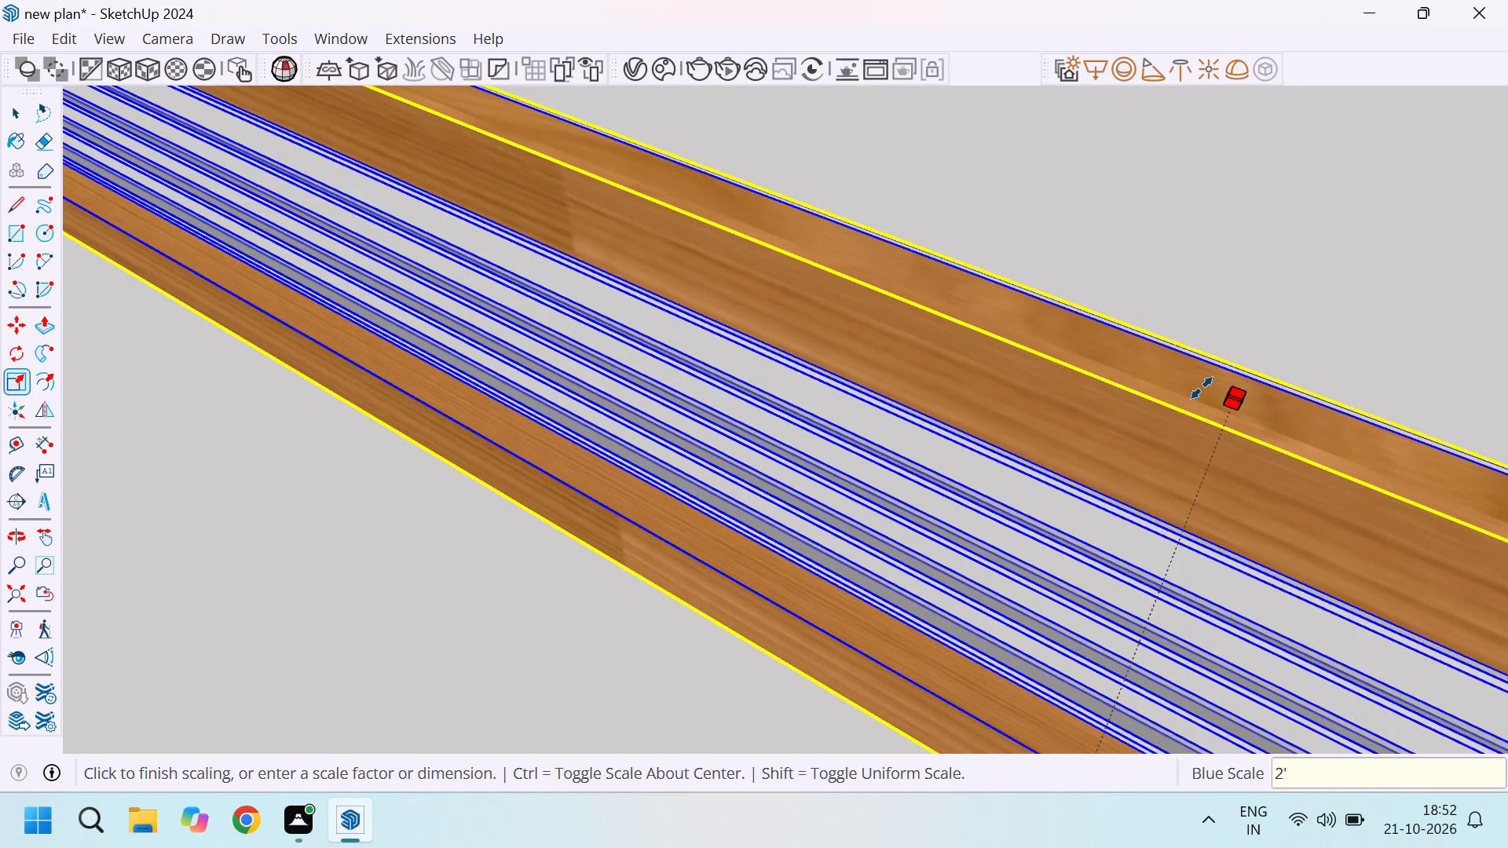
key("Return")
key("space")
scroll(900, 327, "down", 19)
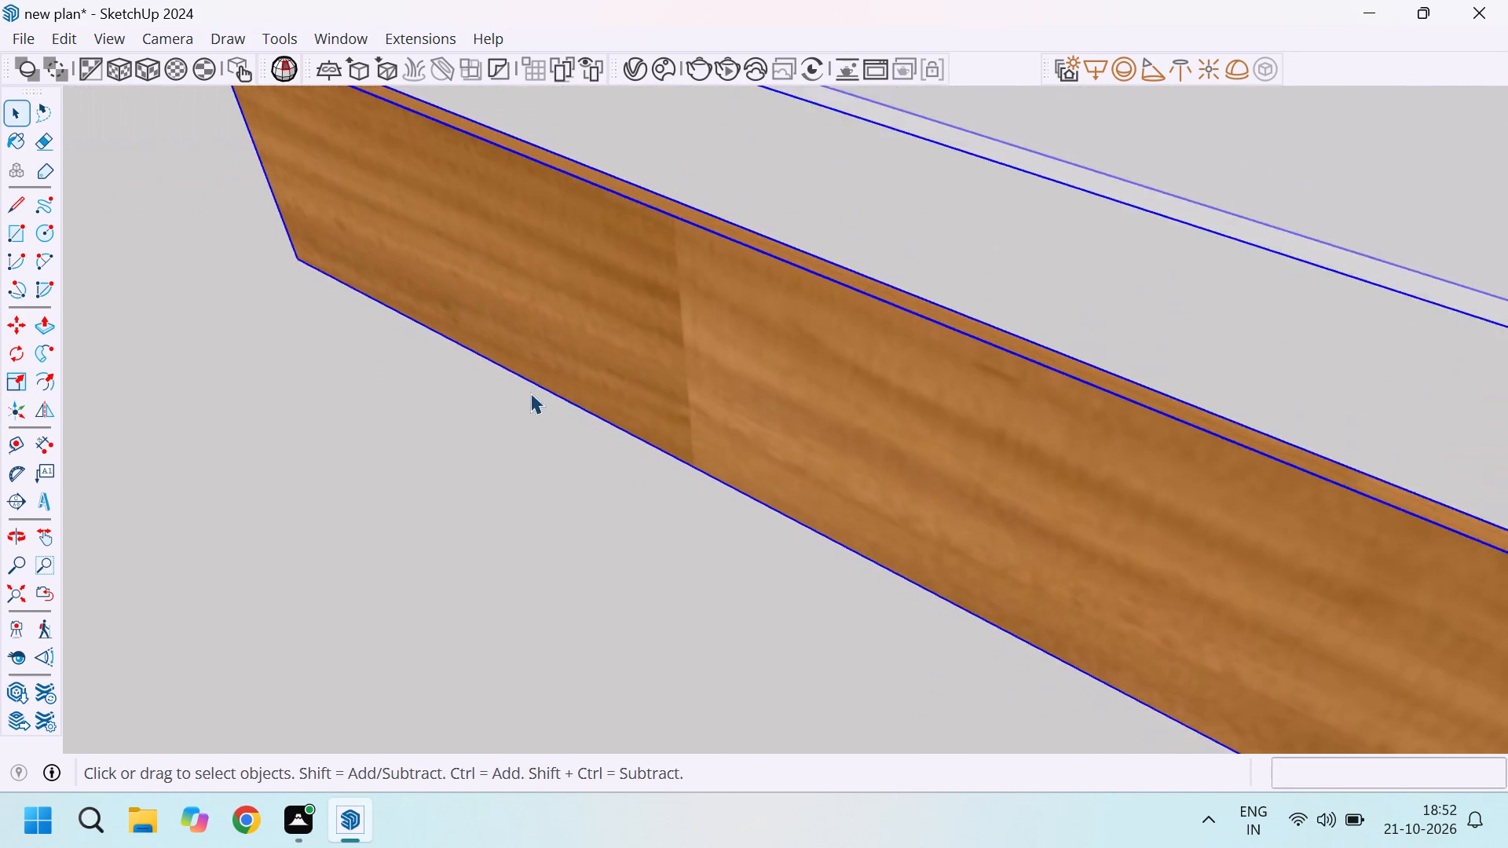
scroll(530, 393, "down", 20)
scroll(530, 393, "down", 13)
left_click(785, 360)
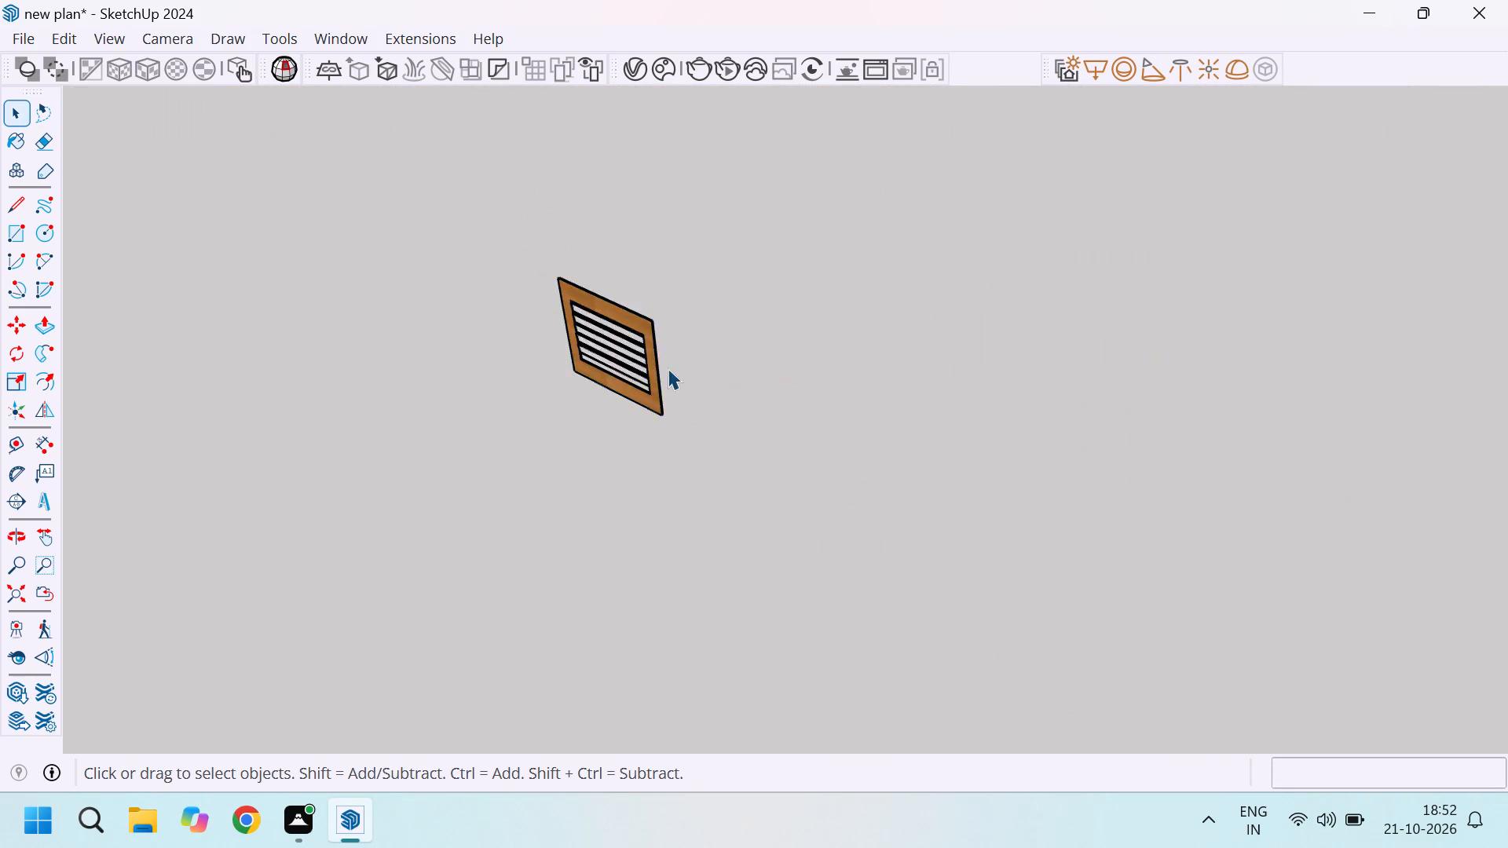
Scale the louvred ventilator's thickness along the green axis to 3".
scroll(634, 366, "up", 5)
middle_click_drag(678, 348, 537, 402)
scroll(717, 269, "up", 11)
scroll(546, 356, "up", 4)
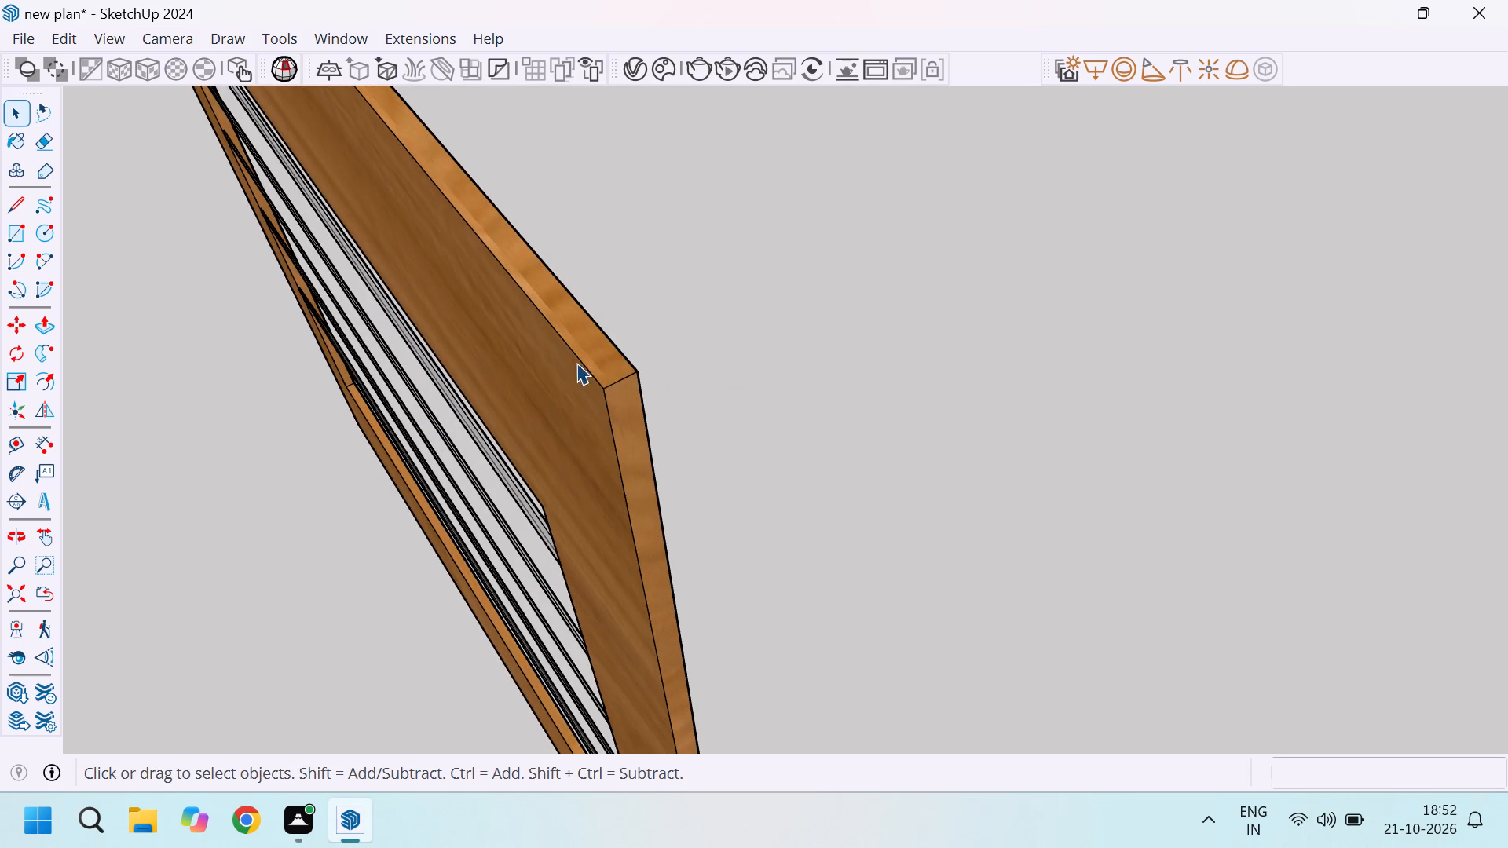
left_click(620, 362)
key("s")
scroll(632, 382, "down", 5)
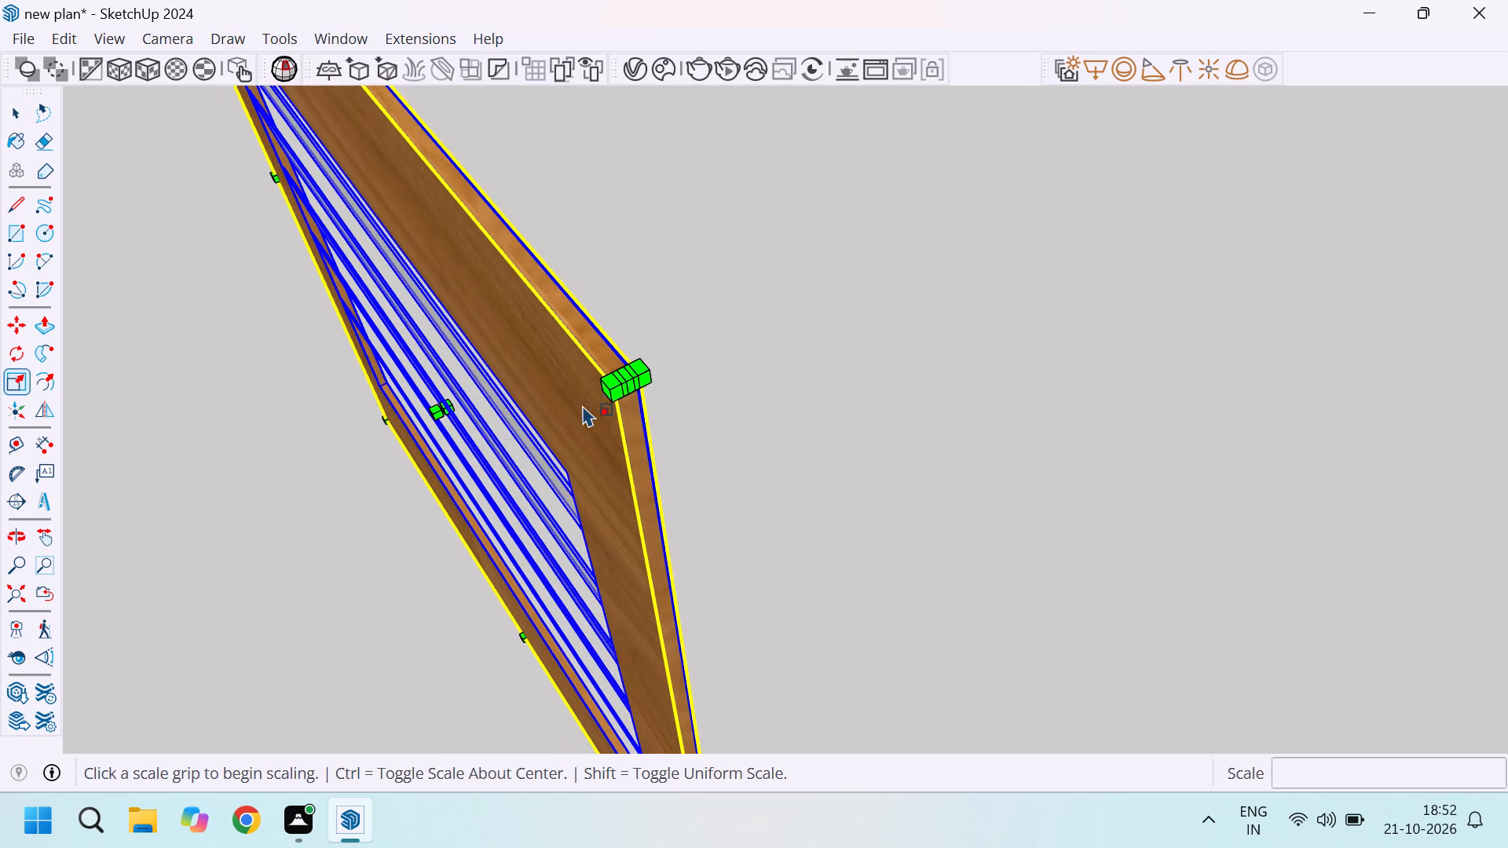
middle_click_drag(703, 404, 419, 369)
scroll(591, 265, "up", 4)
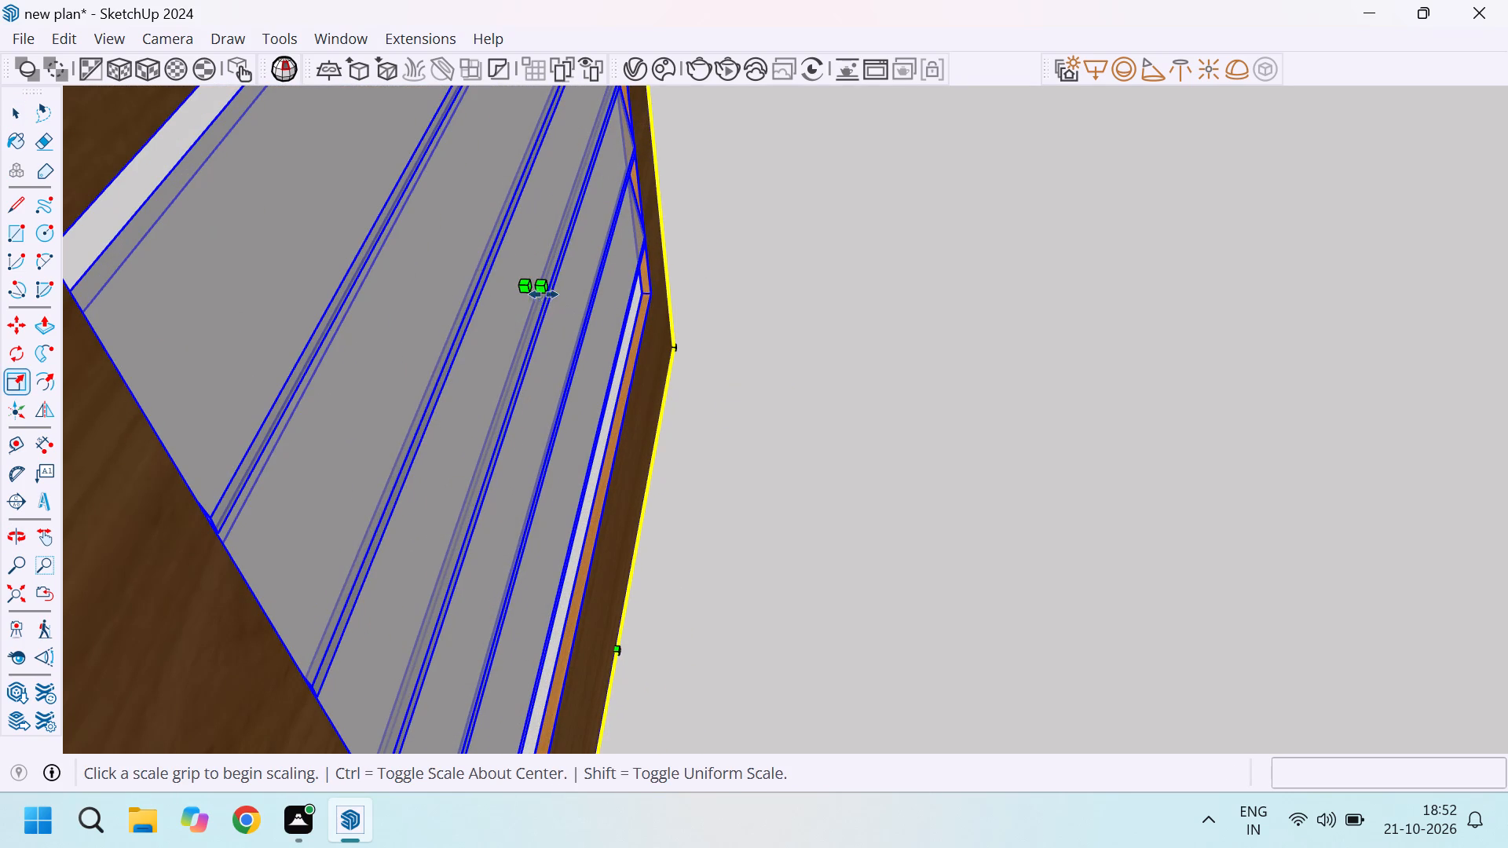
left_click(550, 290)
scroll(674, 289, "down", 11)
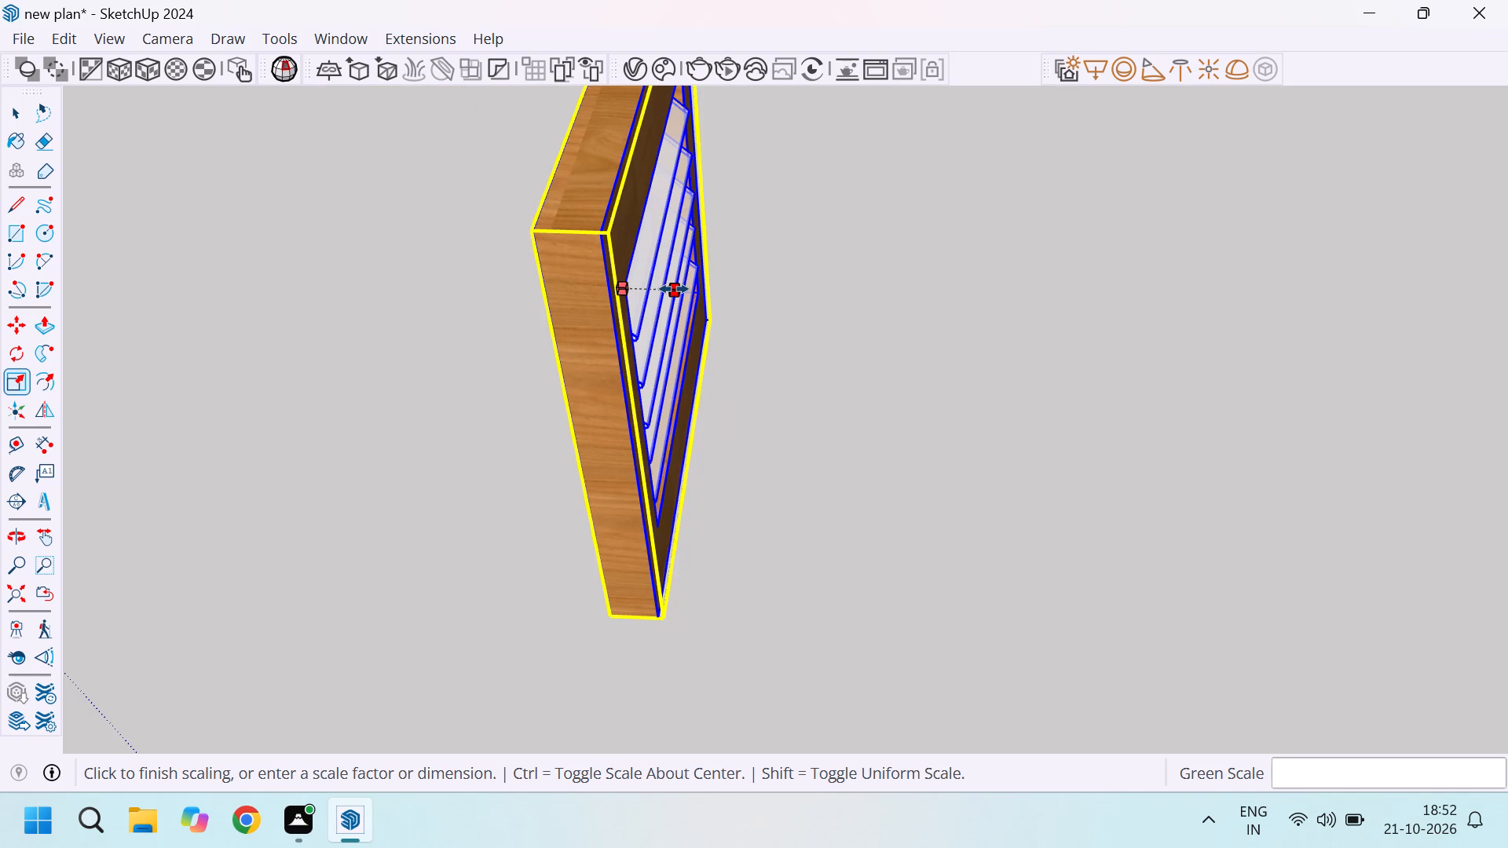
key("3")
key("Return")
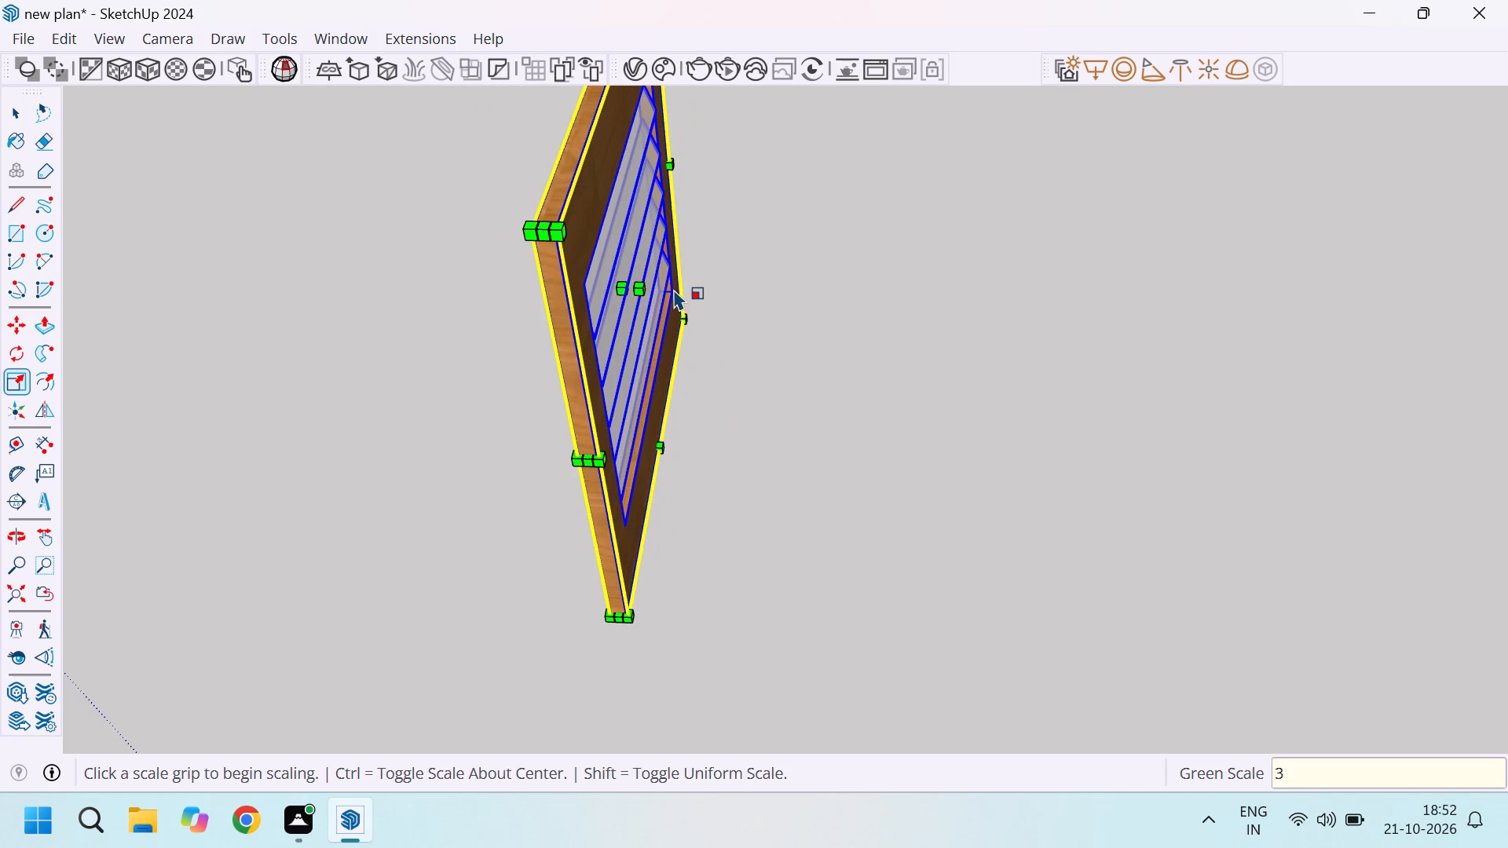
type("3\"")
key("Return")
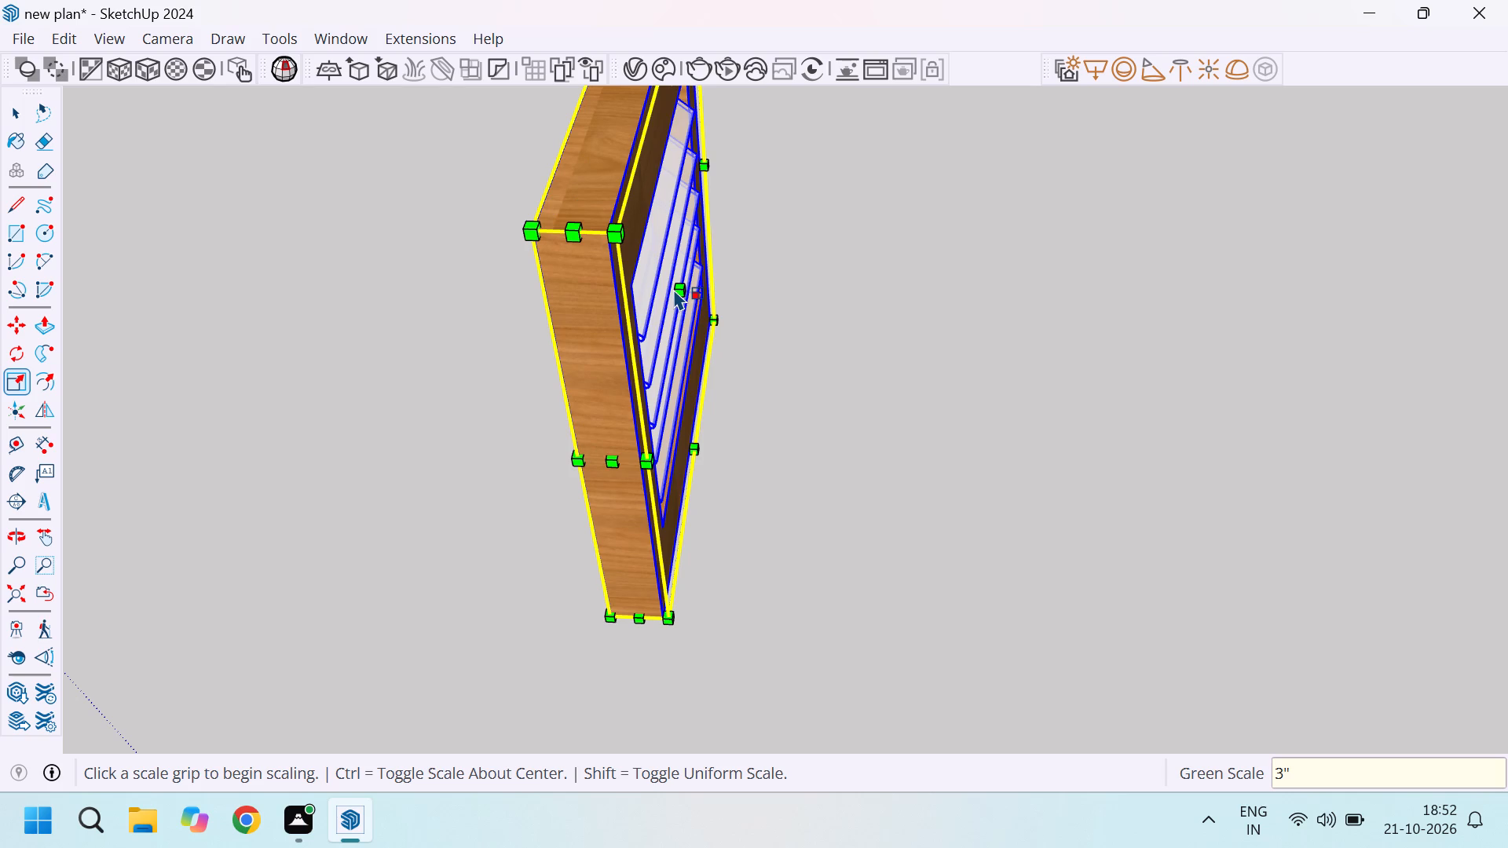
Leave the Scale tool, deselect the resized ventilator and check it beside the house from a wider view.
left_click(811, 317)
scroll(815, 341, "down", 6)
key("space")
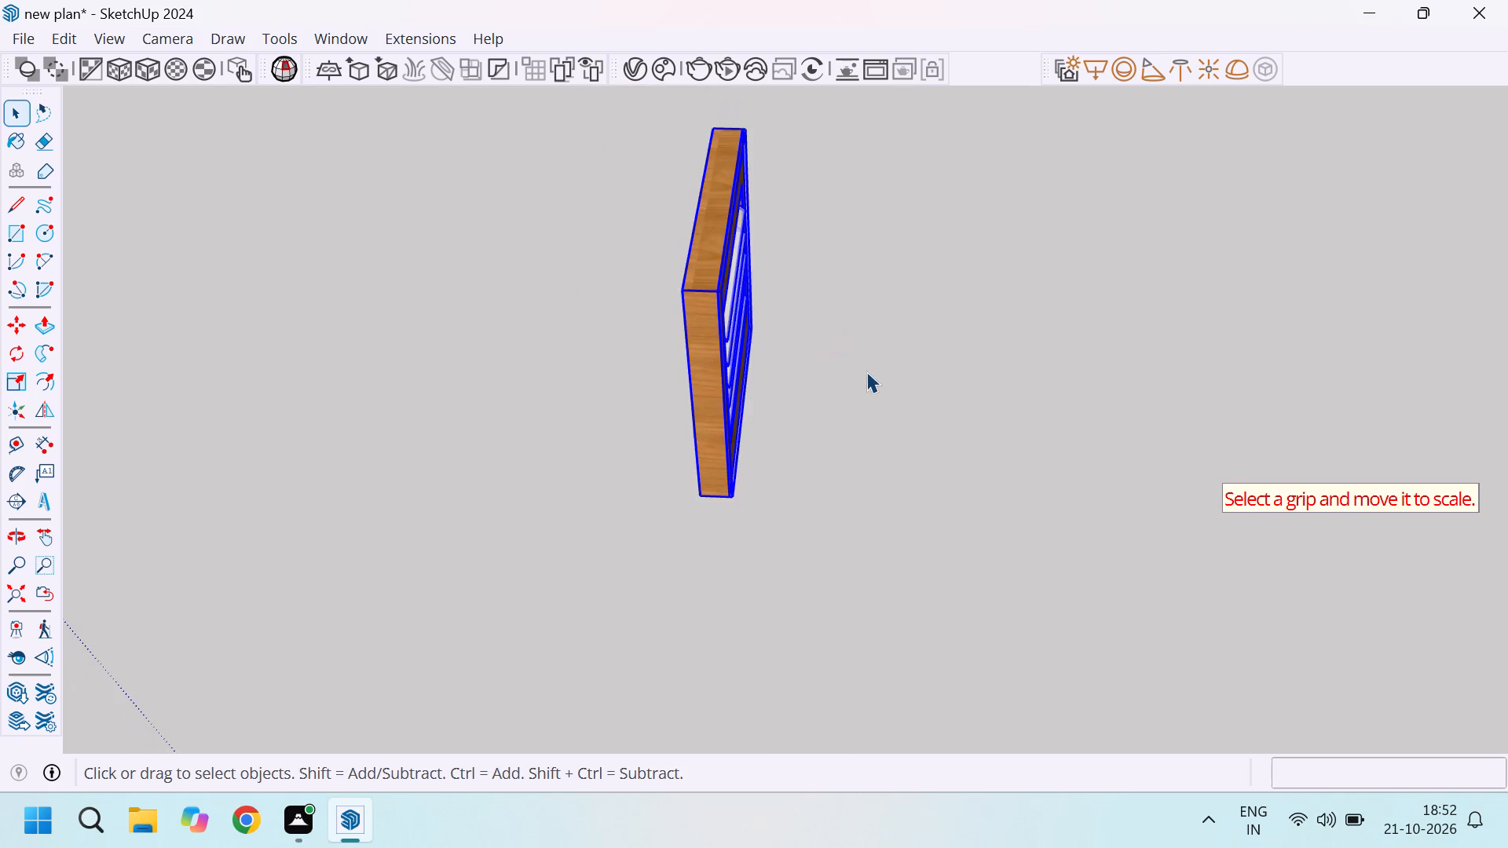
left_click(866, 371)
scroll(753, 451, "down", 6)
middle_click_drag(767, 483, 638, 272)
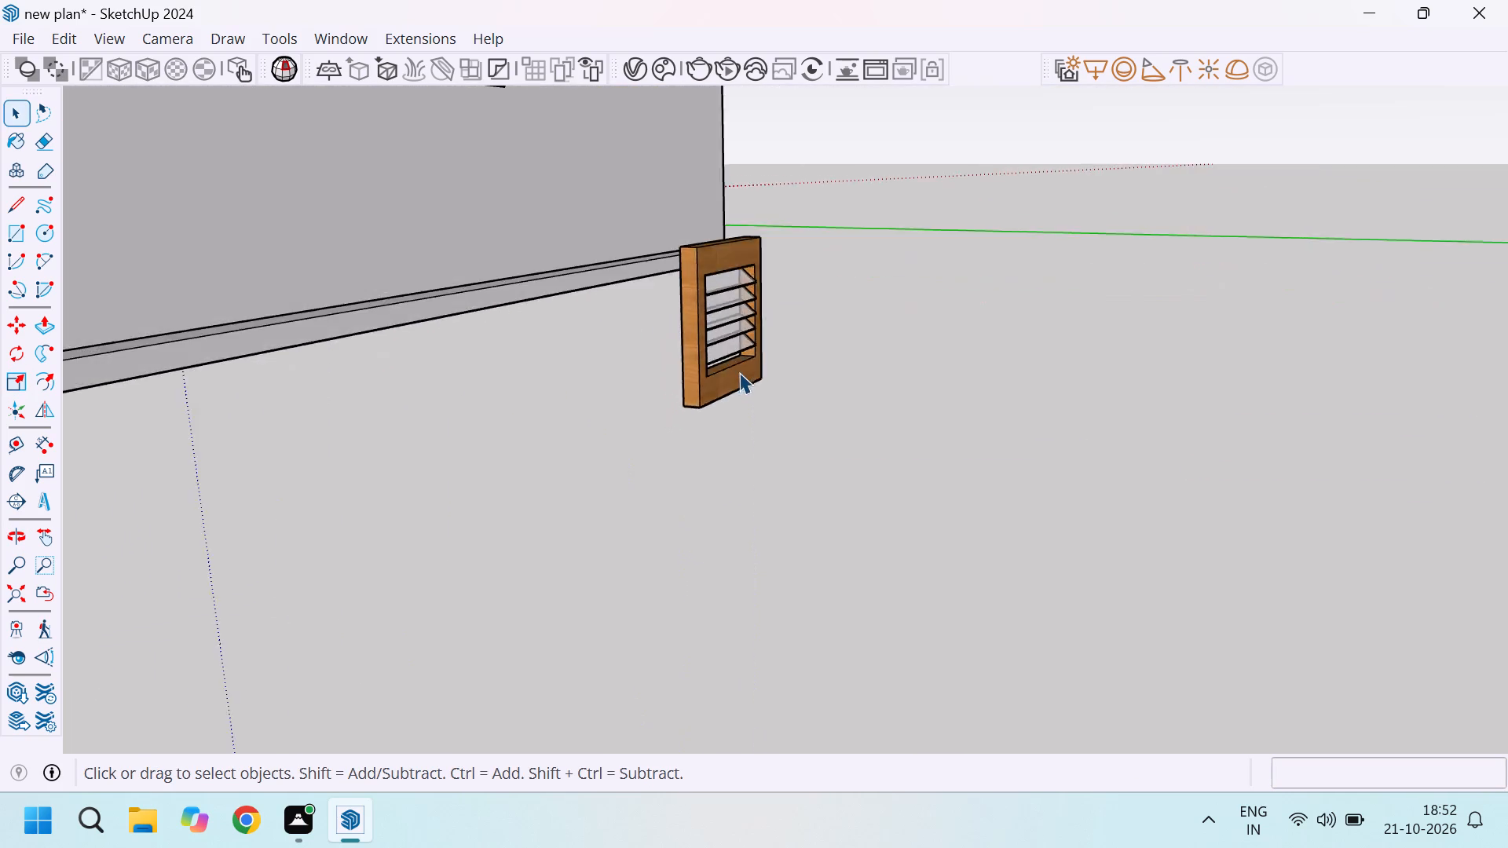
scroll(738, 378, "down", 6)
scroll(701, 389, "up", 4)
left_click(719, 382)
scroll(703, 393, "up", 9)
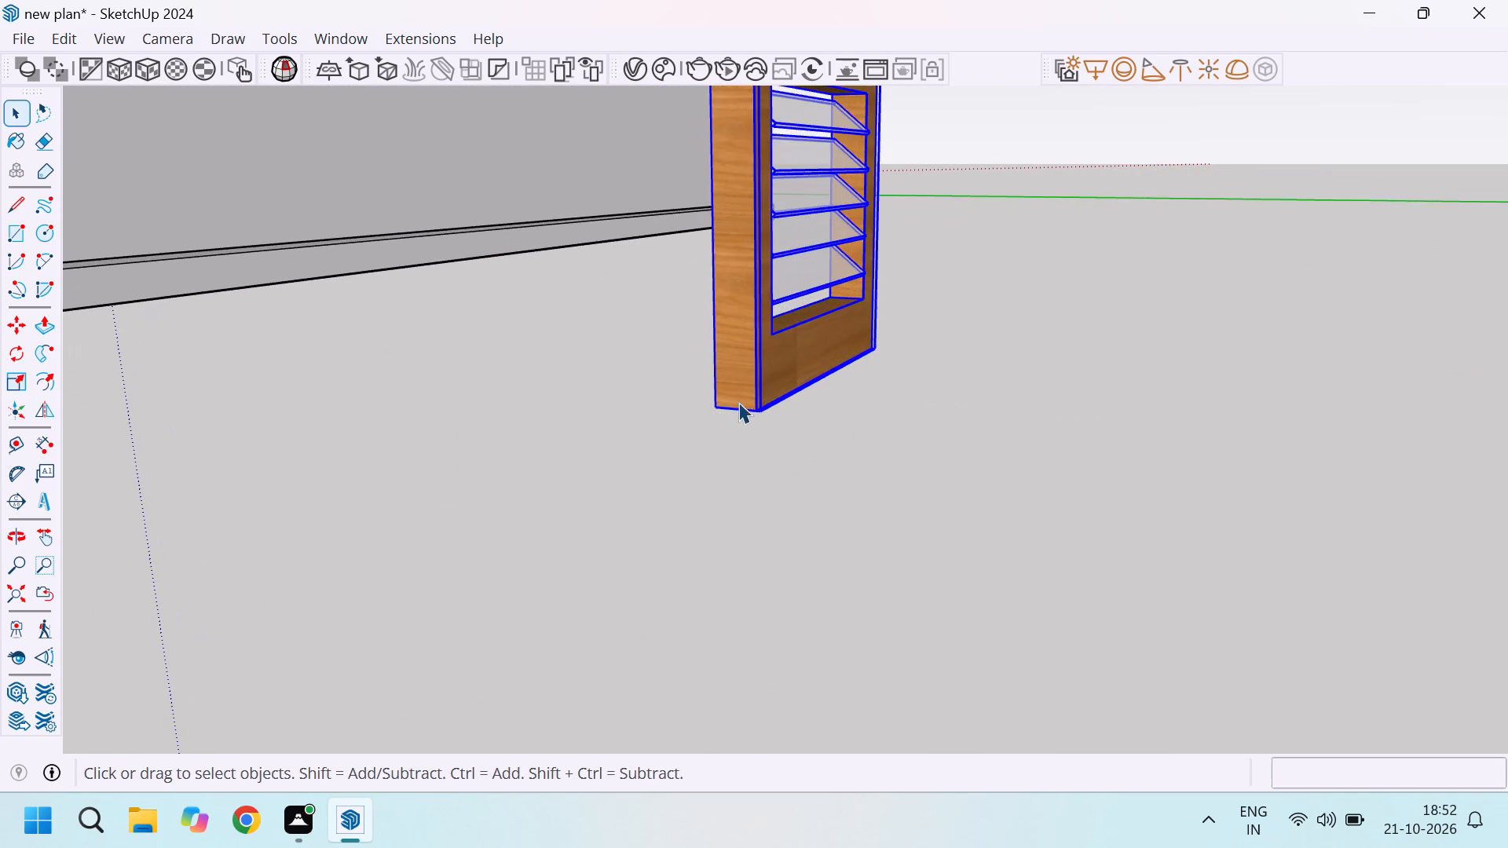
scroll(770, 464, "down", 20)
scroll(770, 464, "down", 17)
left_click(895, 302)
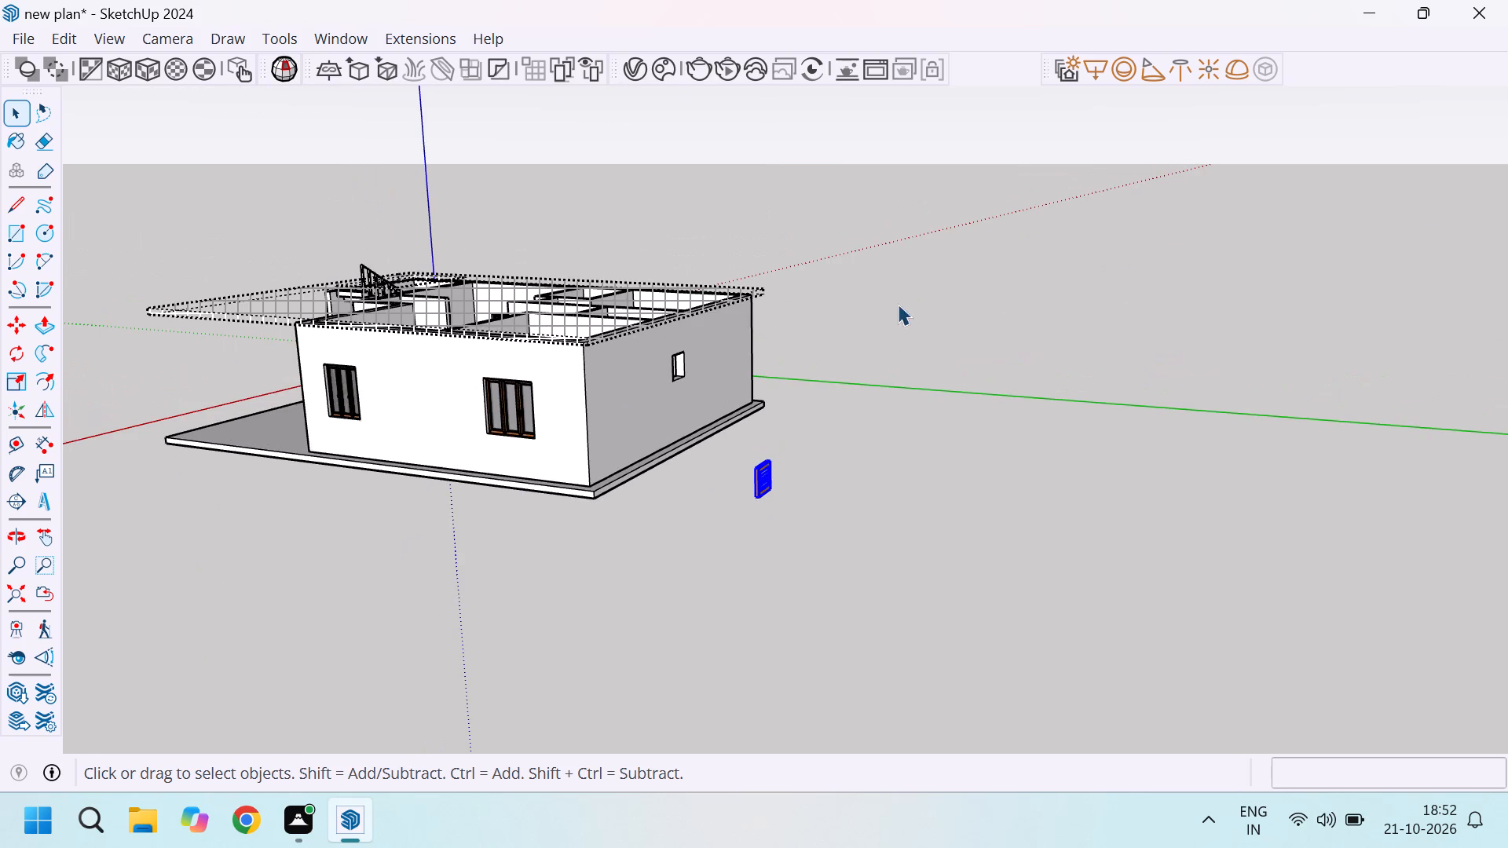
left_click_drag(913, 302, 917, 314)
Turn off the display of both Hidden Geometry and Hidden Objects.
left_click(112, 33)
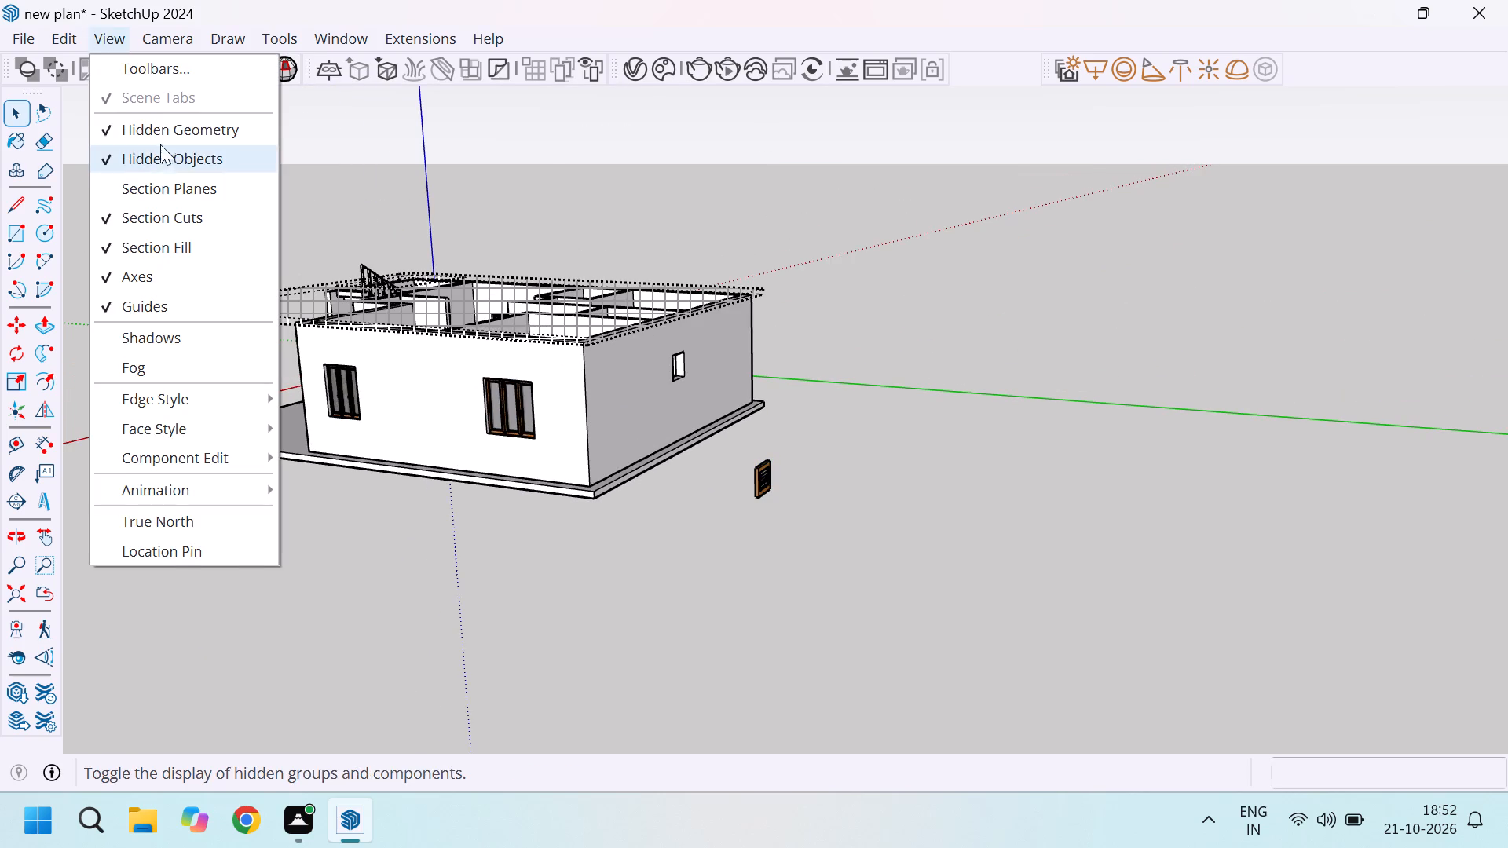
left_click(163, 133)
left_click(117, 38)
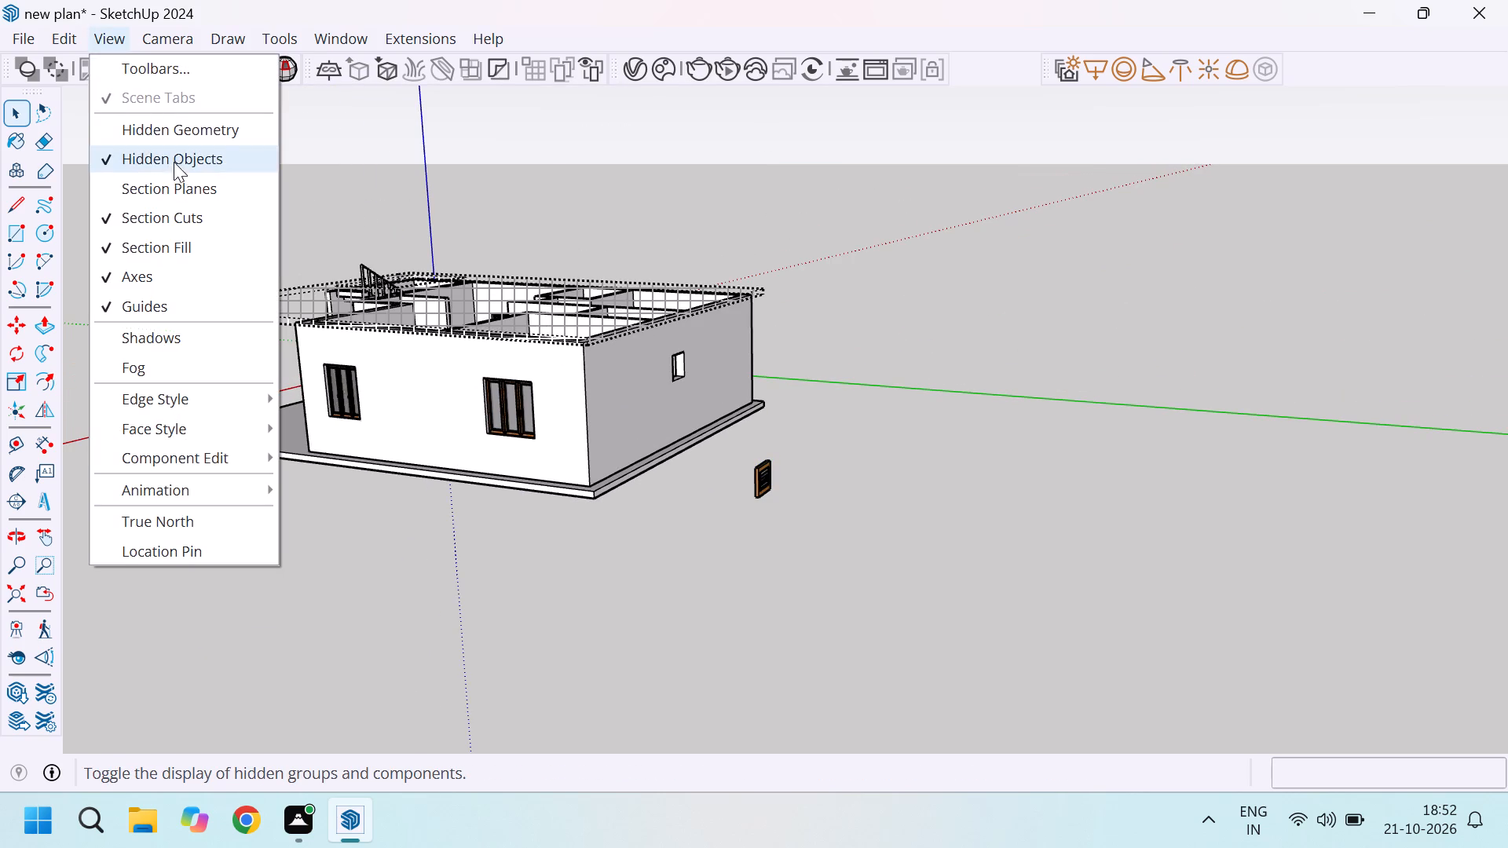
left_click(174, 161)
left_click(748, 277)
Move the louvred ventilator by its bottom corner into the small opening in the house's end wall and deselect it.
scroll(812, 250, "down", 5)
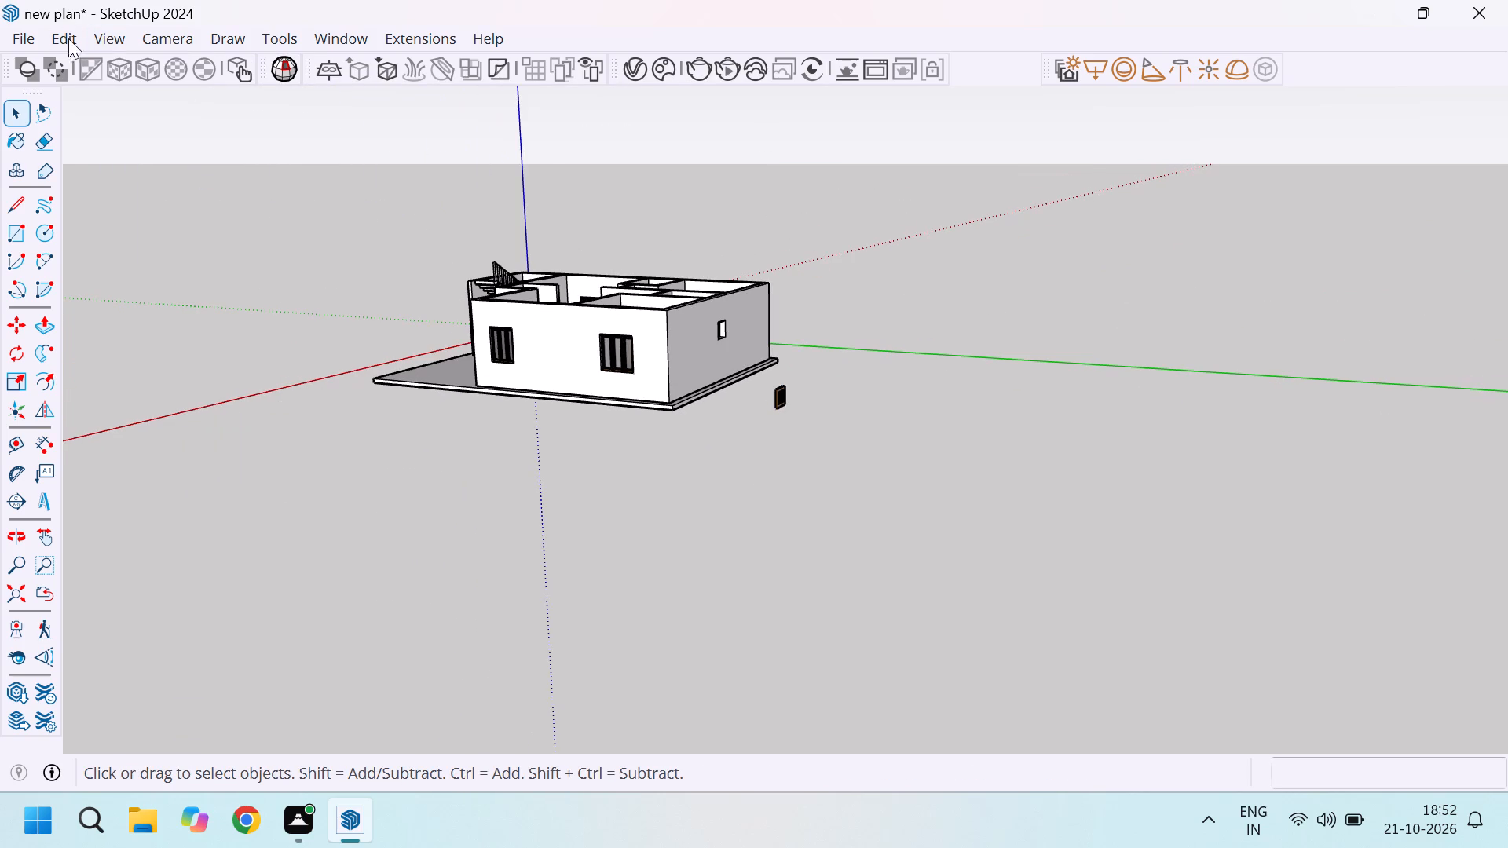
scroll(712, 273, "up", 18)
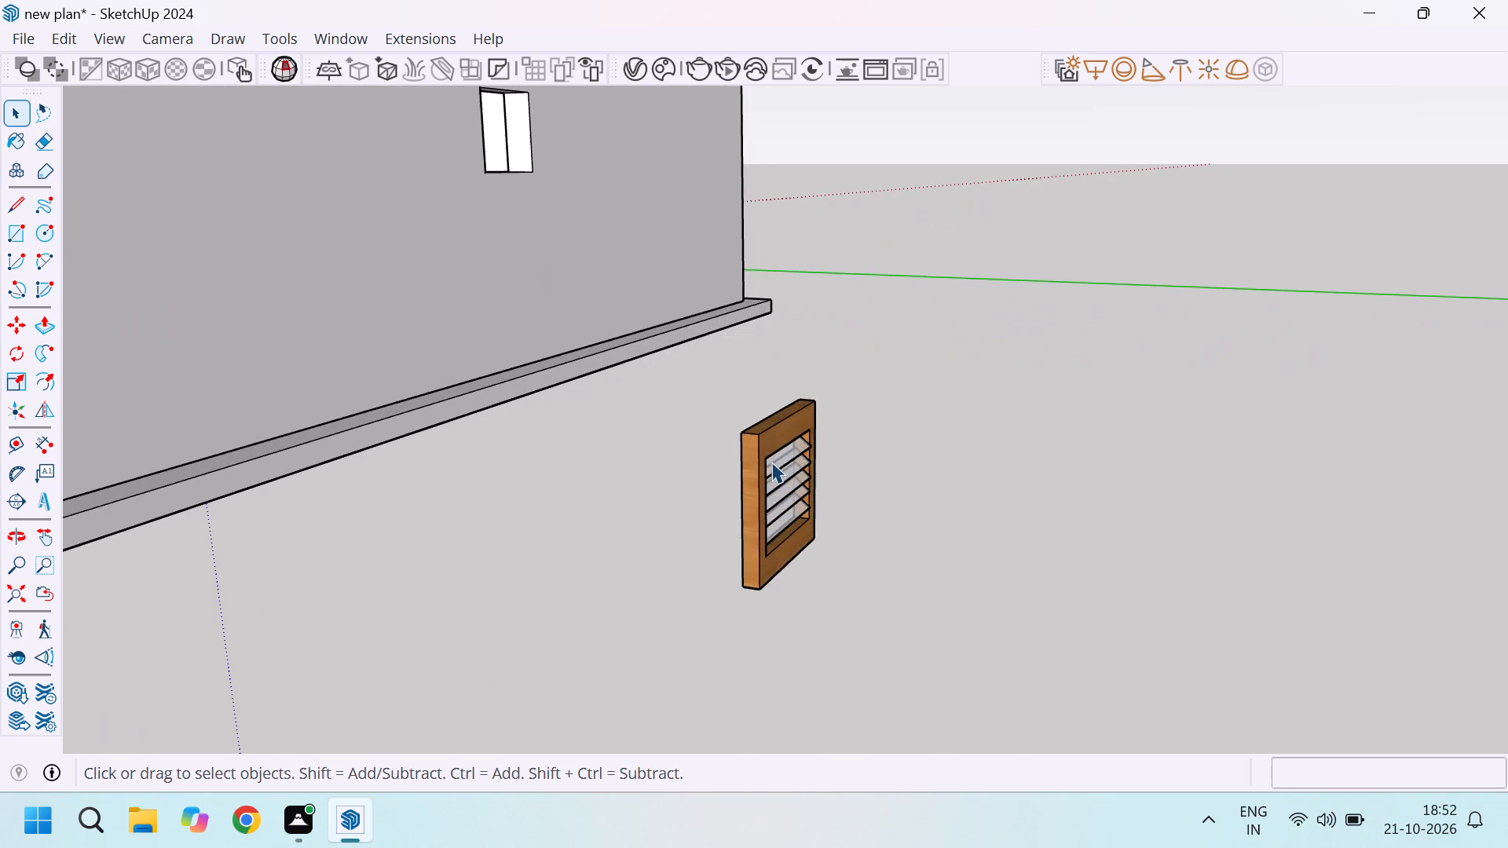
left_click(769, 460)
scroll(767, 465, "up", 4)
scroll(752, 582, "up", 5)
key("m")
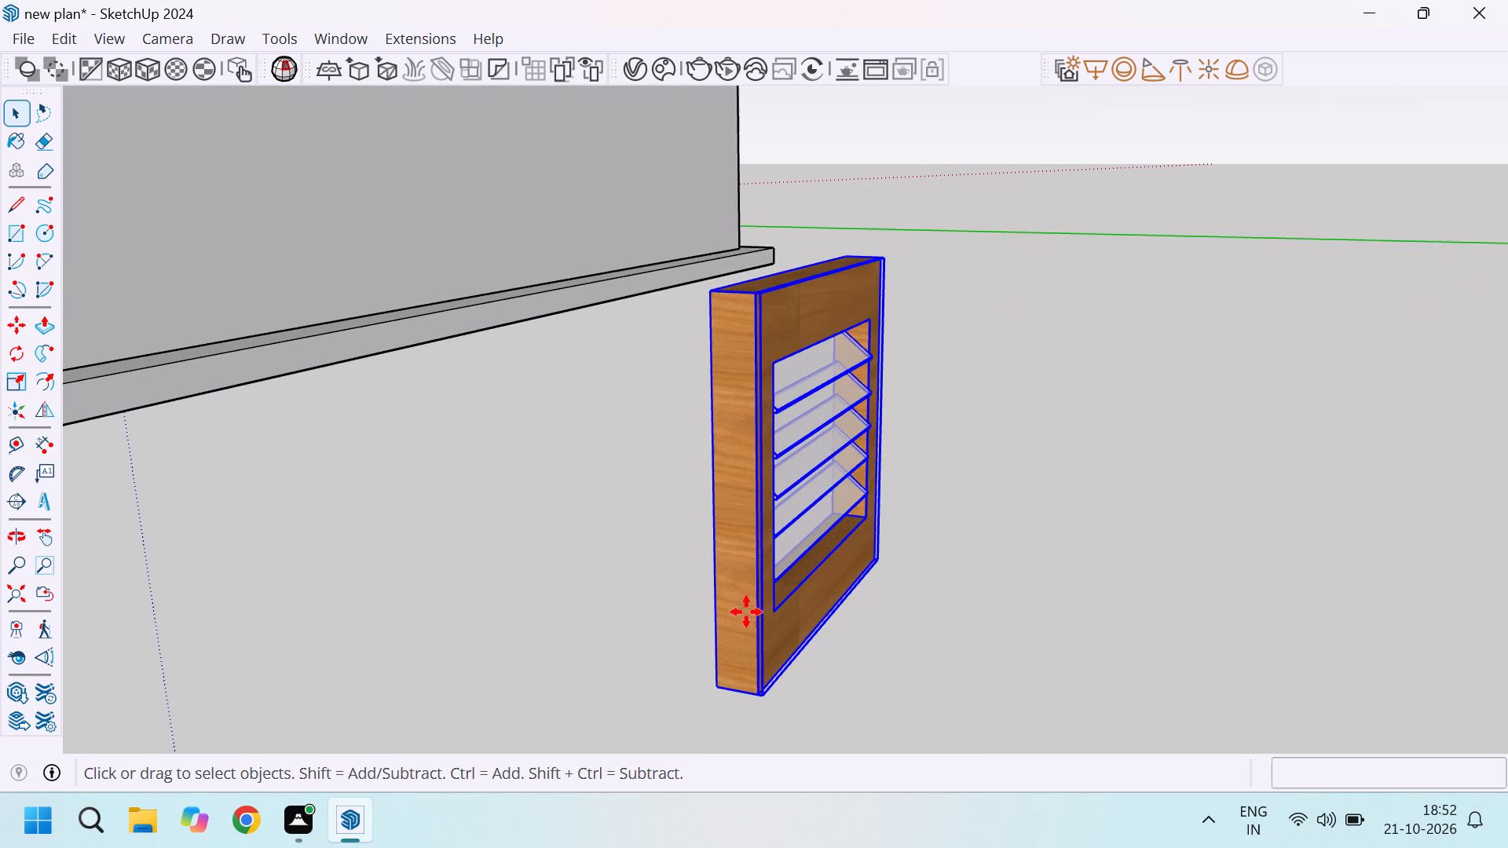
scroll(736, 693, "up", 5)
left_click_drag(738, 693, 738, 682)
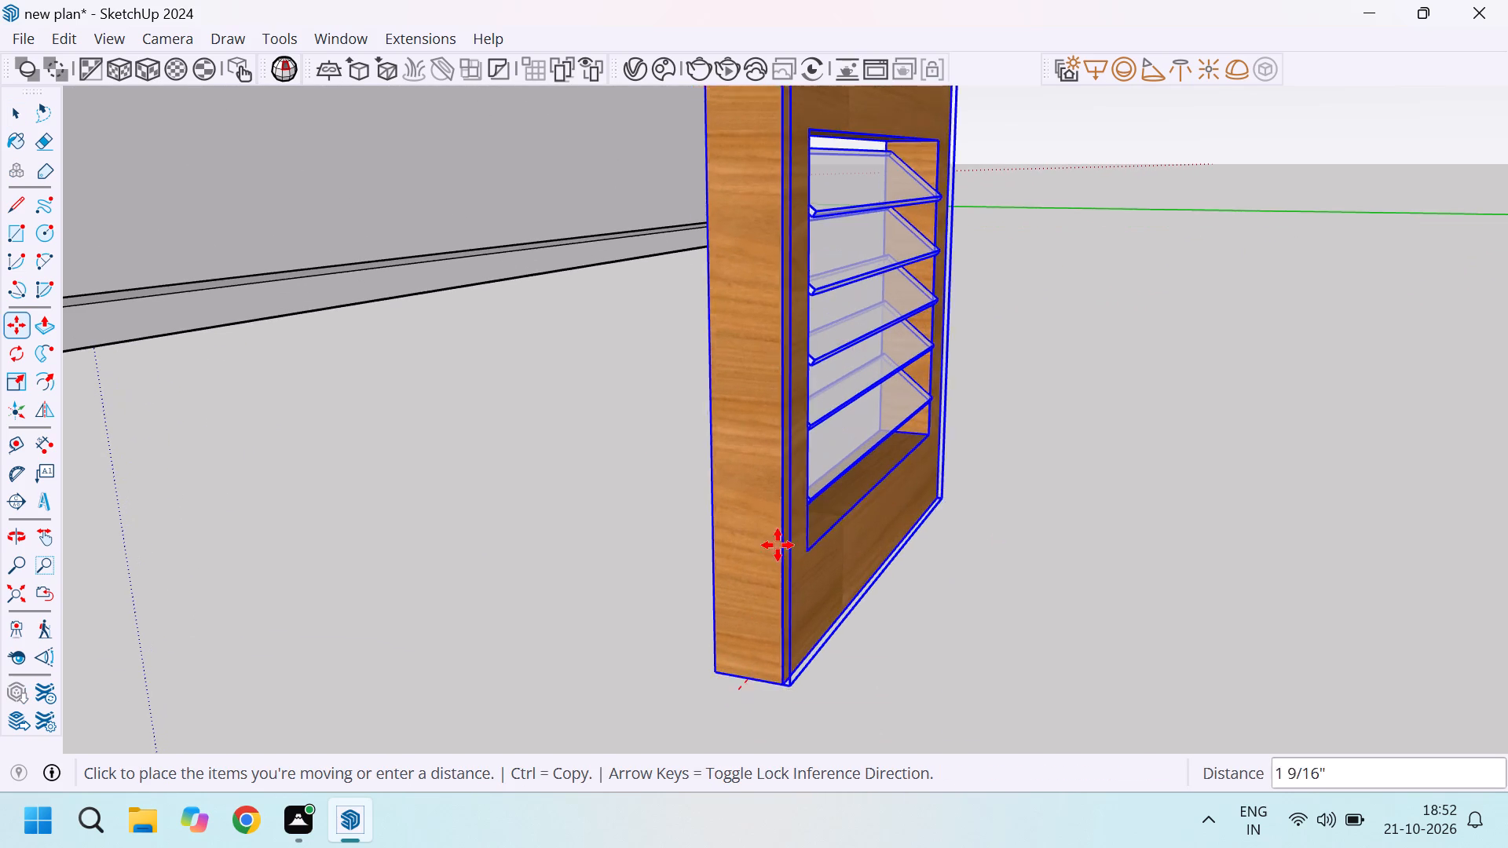
scroll(784, 356, "down", 20)
scroll(784, 356, "down", 7)
middle_click_drag(820, 226, 13, 446)
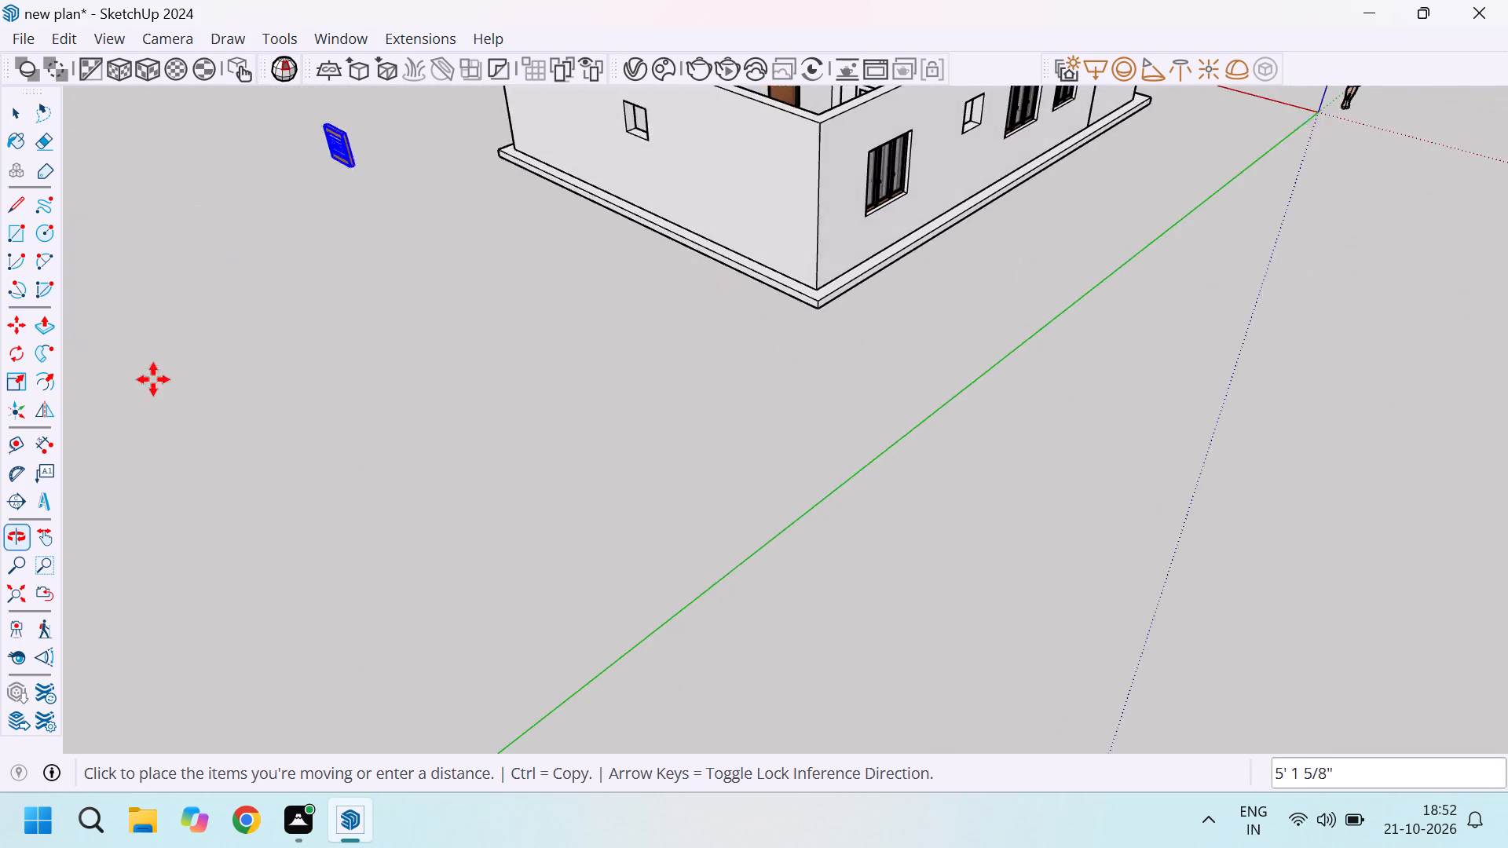
scroll(519, 133, "up", 20)
scroll(519, 133, "up", 14)
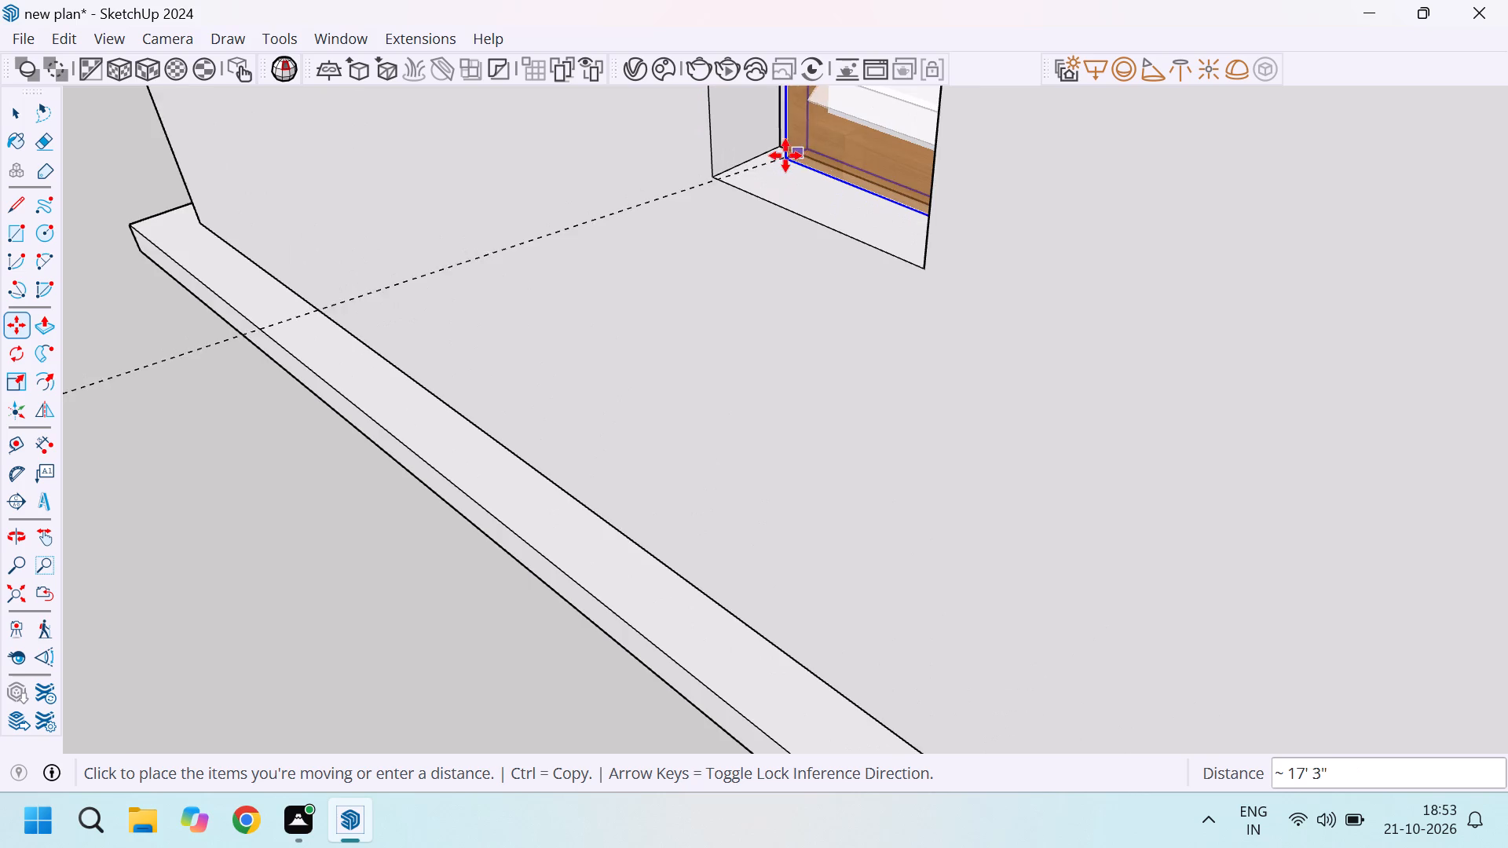
scroll(785, 155, "up", 10)
left_click(697, 170)
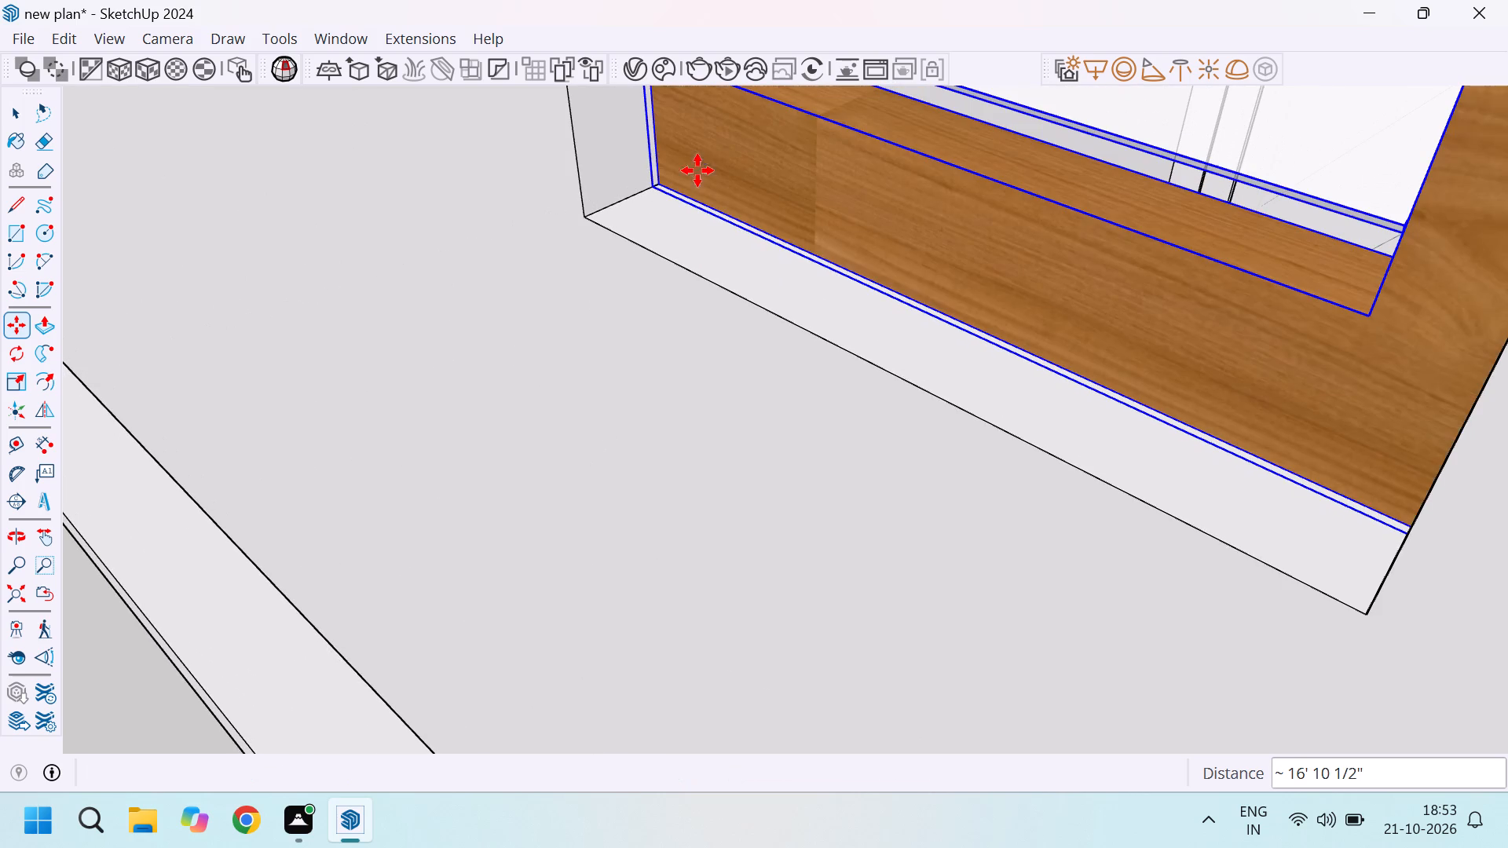
scroll(534, 279, "down", 20)
scroll(534, 279, "down", 16)
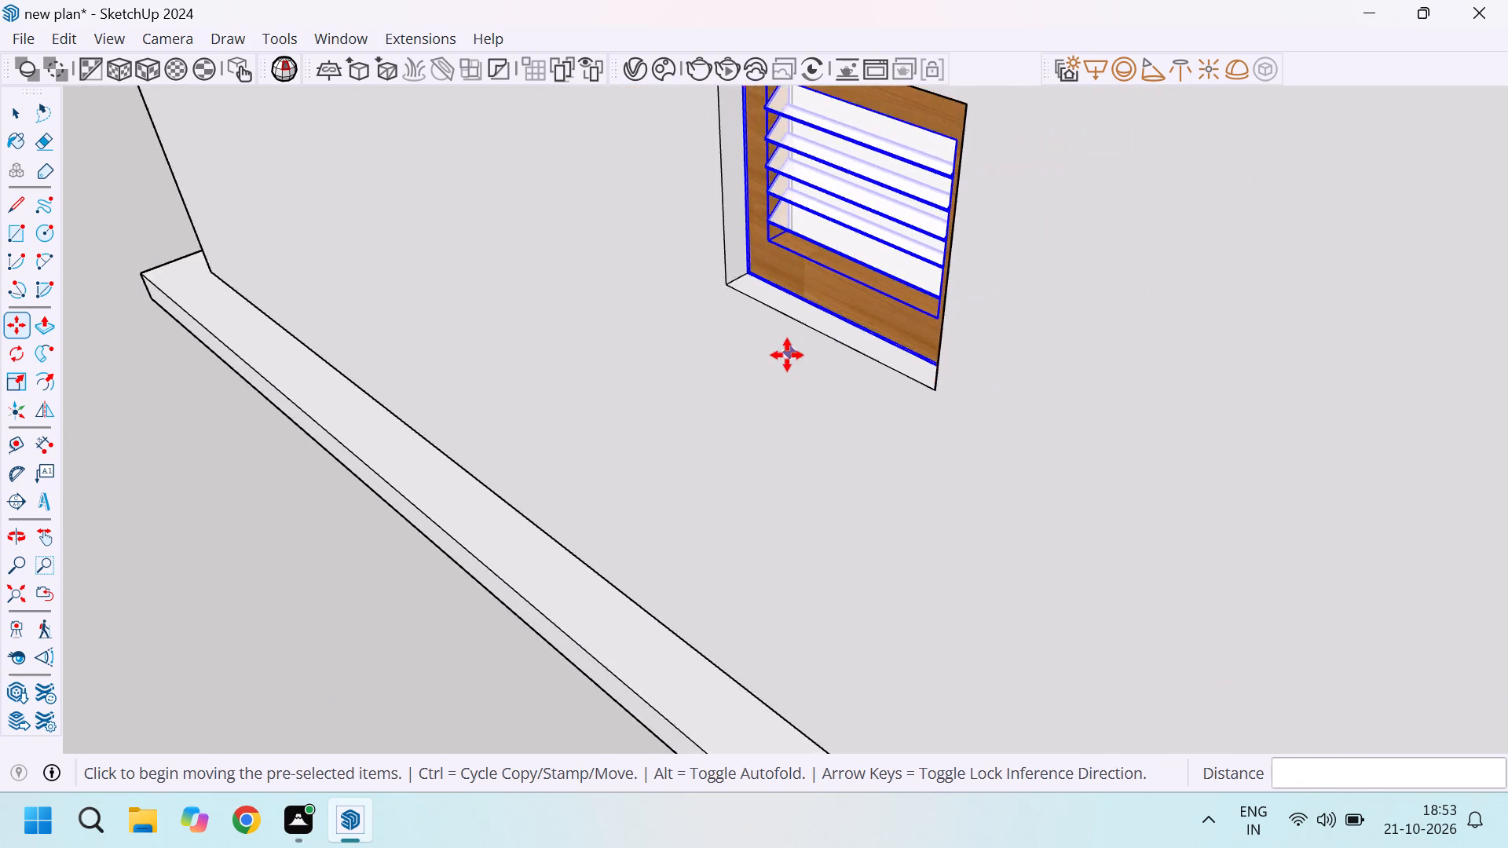
key("space")
scroll(787, 355, "down", 5)
left_click(382, 535)
Examine the ventilator's fit in the end wall's opening from outside, near and far.
middle_click_drag(551, 478, 952, 354)
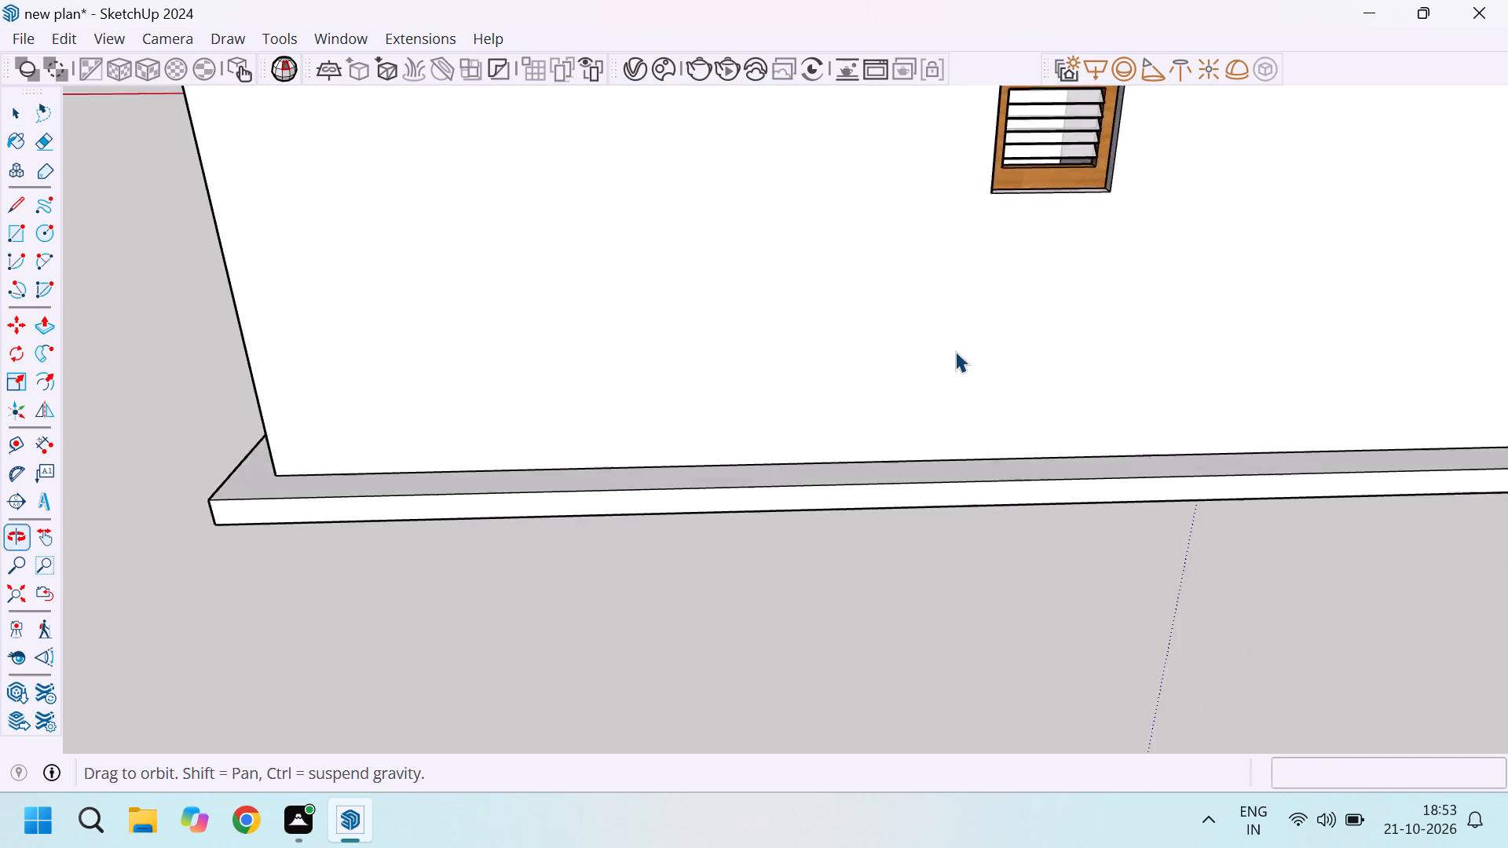
scroll(957, 344, "down", 6)
scroll(1052, 210, "up", 14)
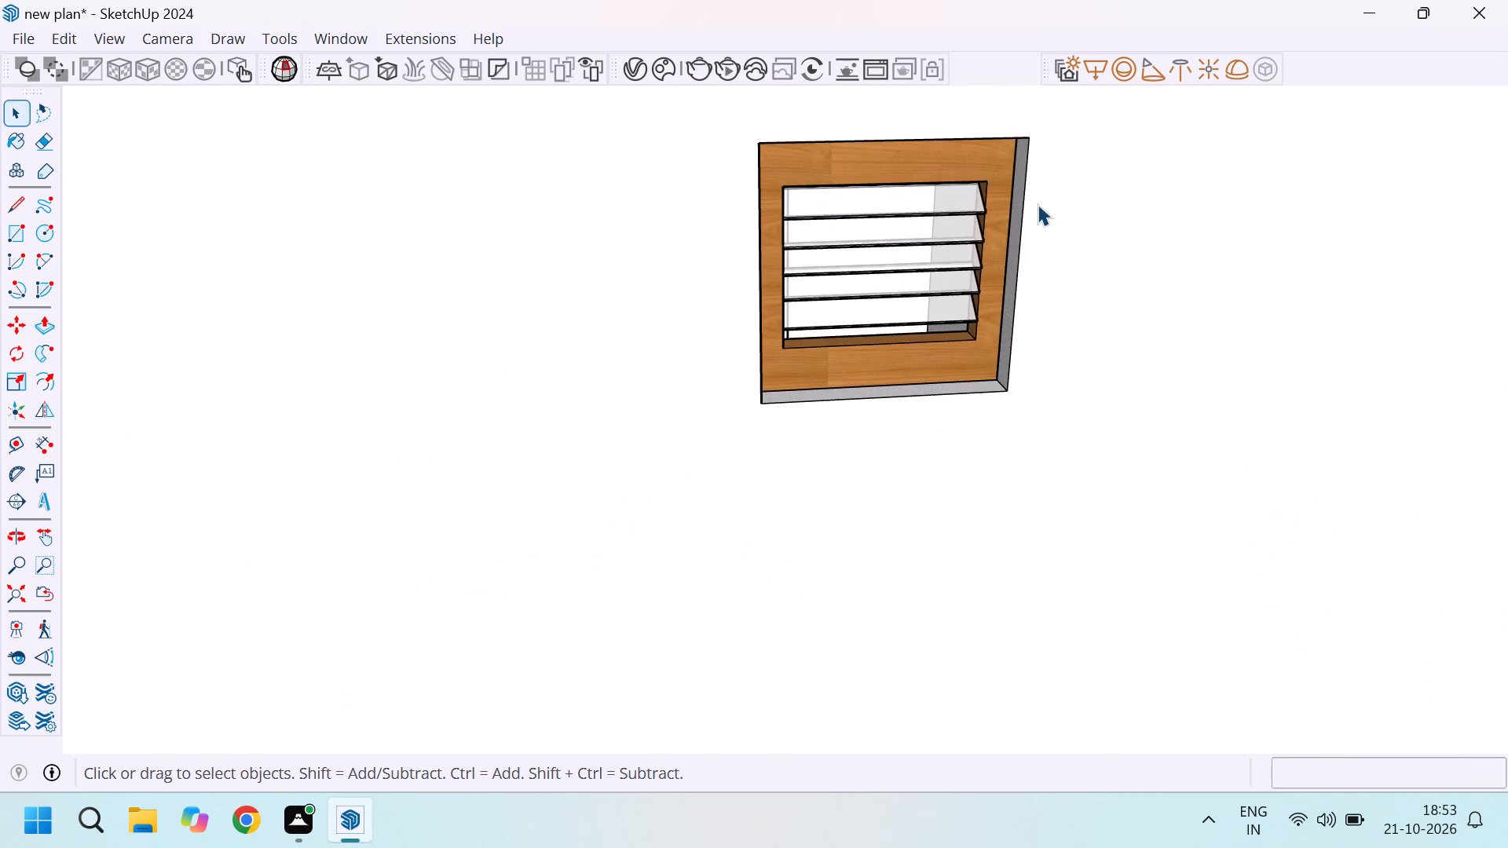
scroll(1012, 217, "down", 6)
scroll(1004, 225, "up", 3)
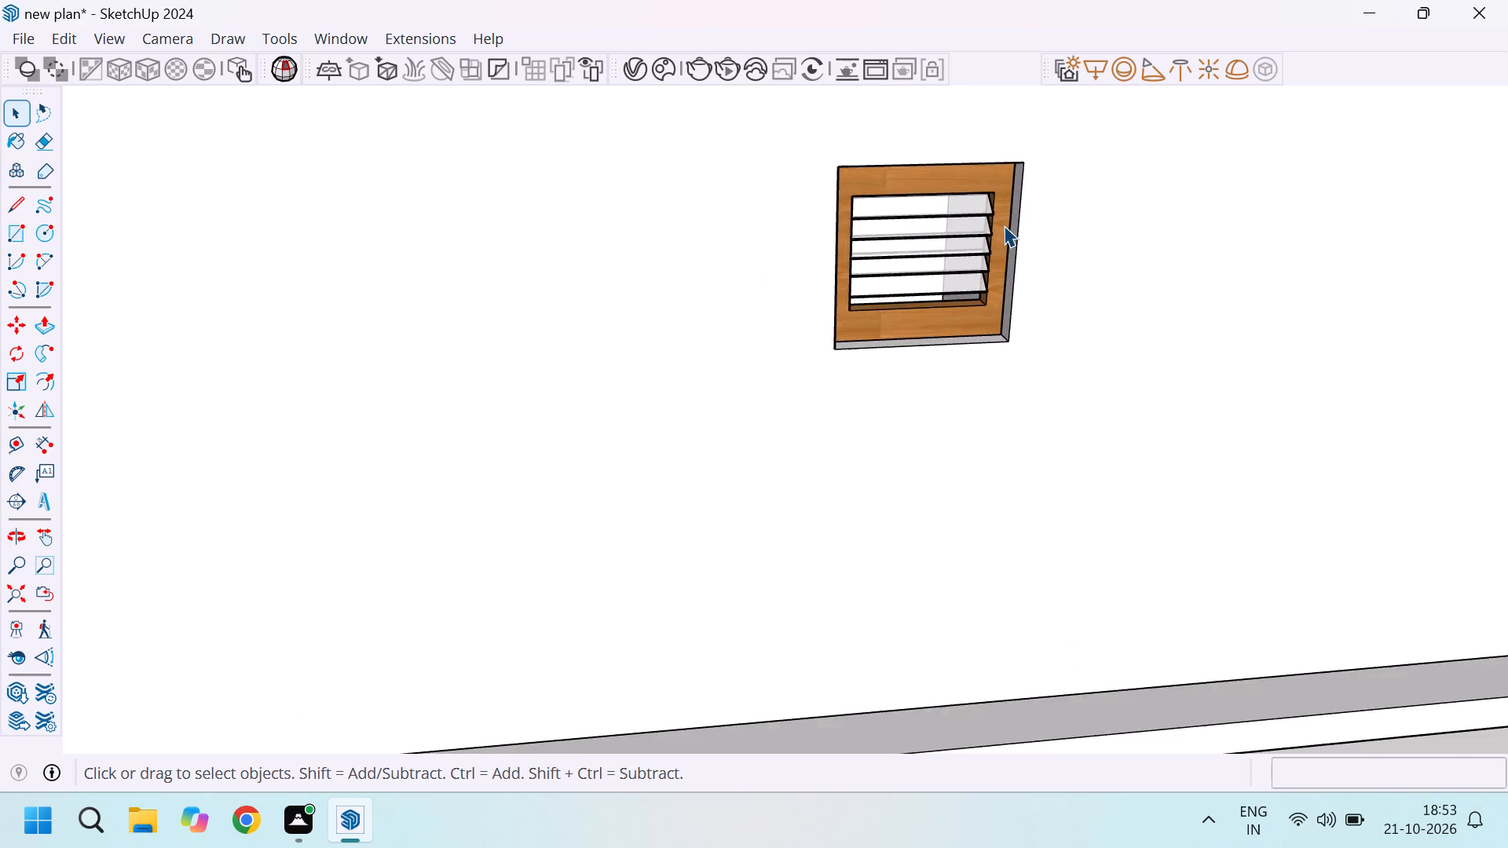
scroll(1004, 225, "up", 6)
scroll(838, 354, "down", 5)
scroll(863, 367, "up", 2)
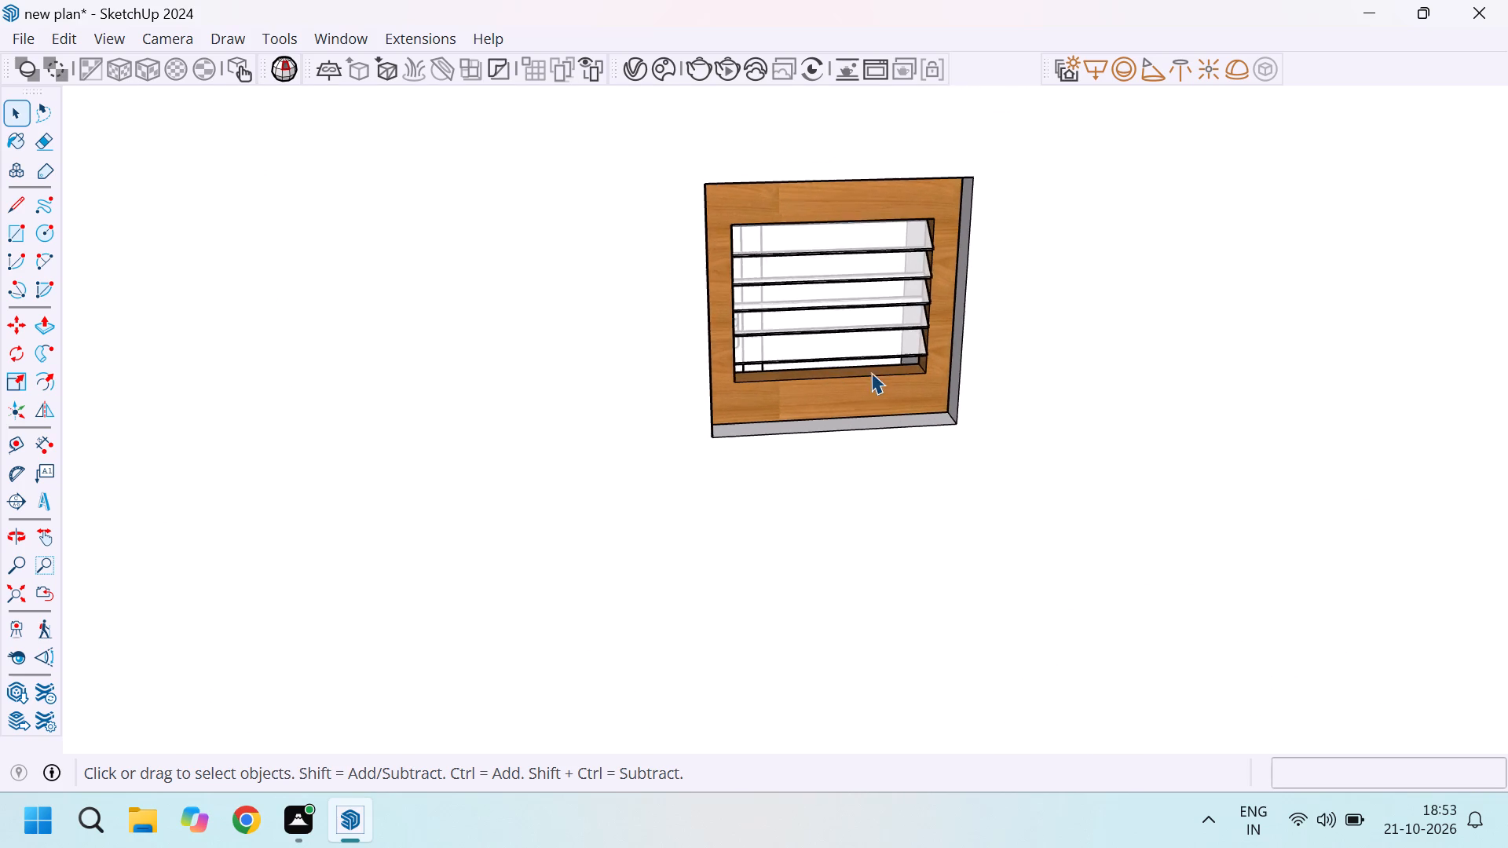
scroll(871, 372, "up", 1)
Copy the fitted ventilator from its bottom corner to a free spot around the corner, outside the adjacent wall with windows.
left_click(882, 395)
key("m")
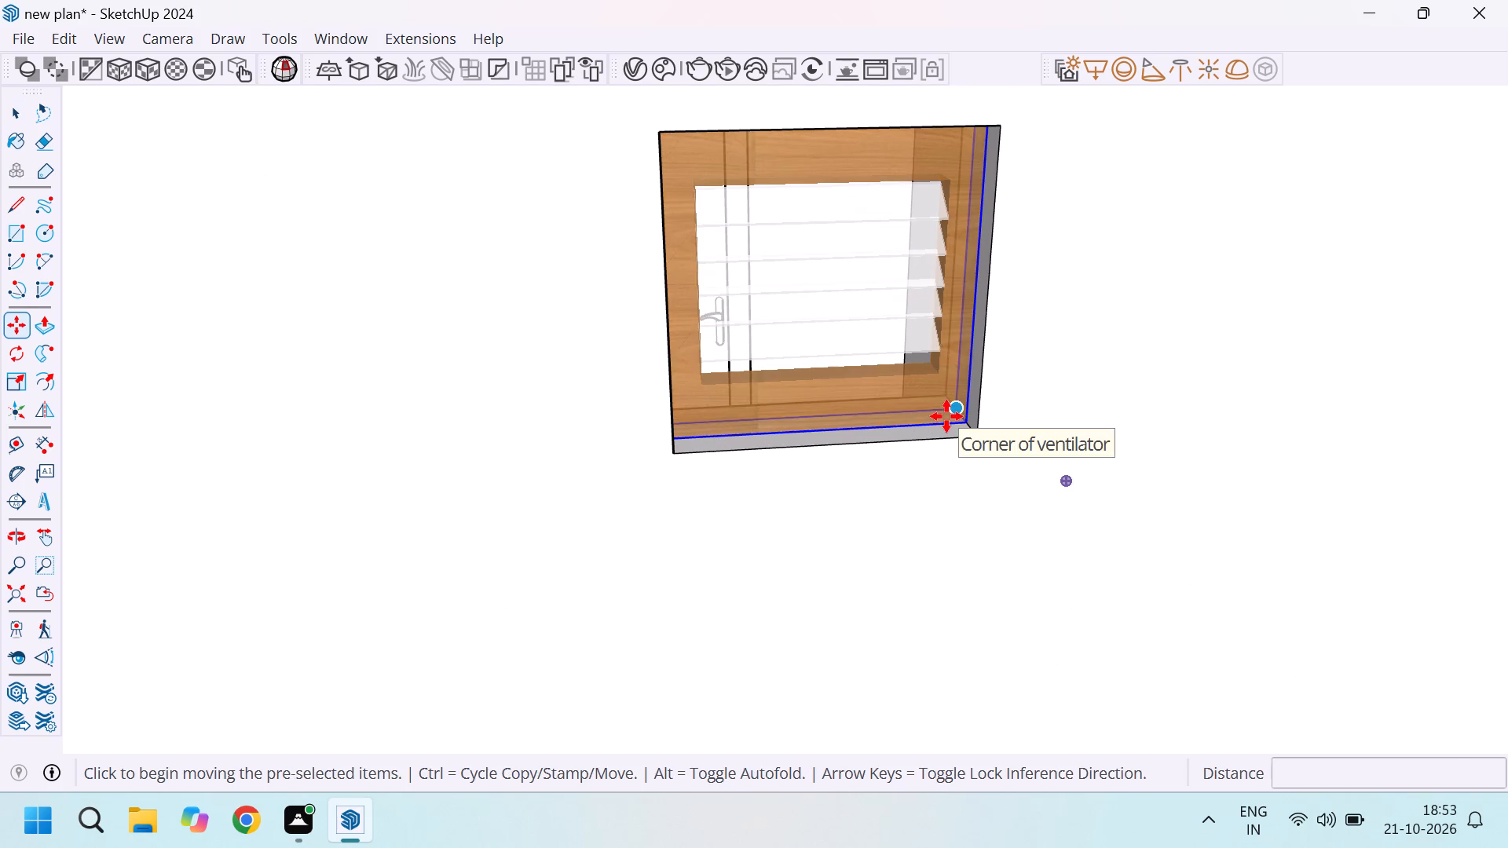
left_click_drag(946, 416, 939, 414)
scroll(808, 289, "down", 12)
scroll(688, 386, "down", 3)
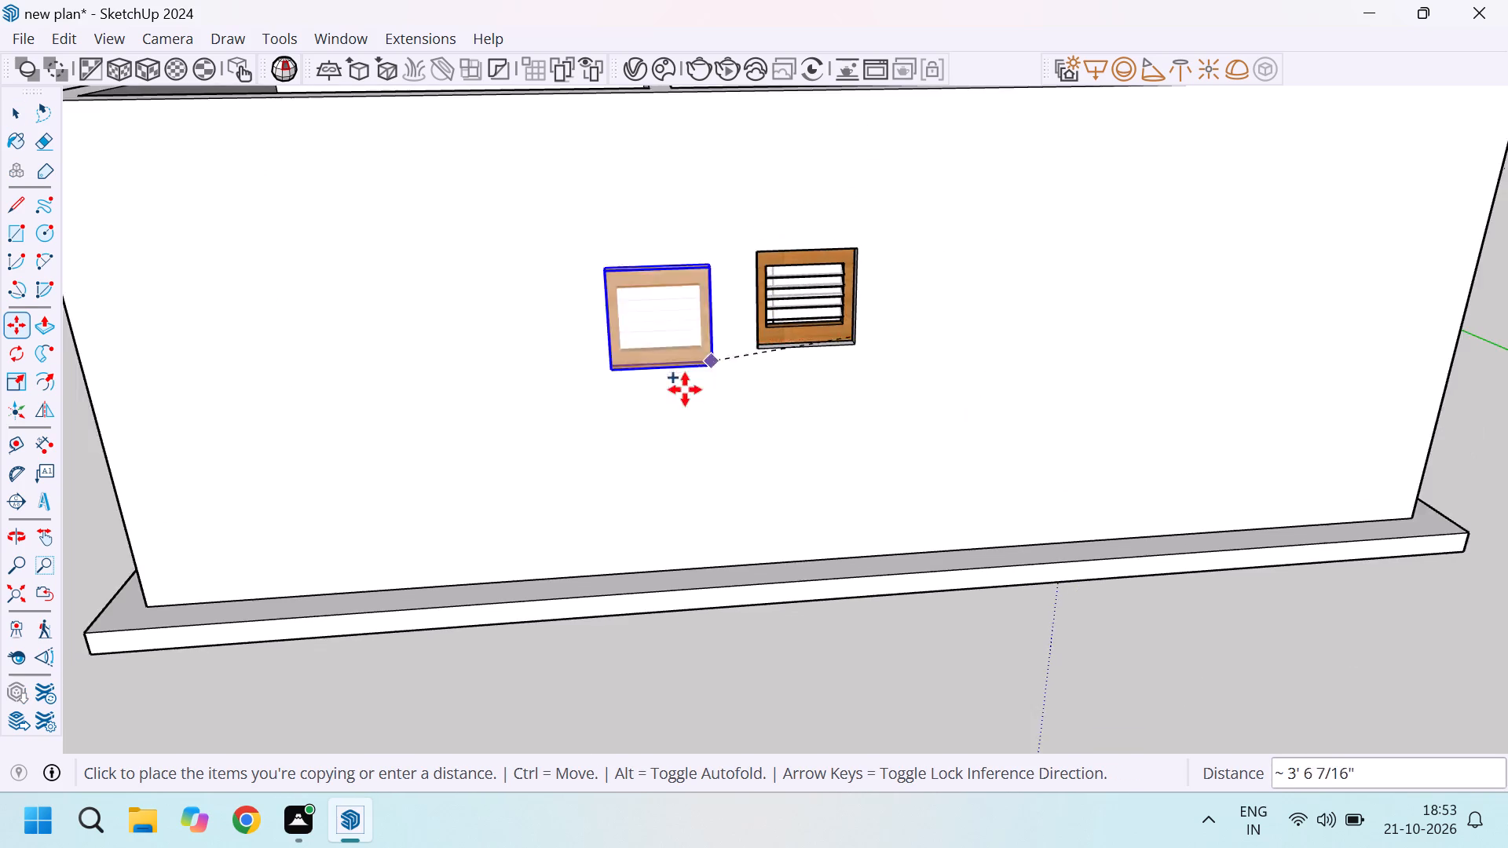
scroll(685, 389, "down", 20)
scroll(685, 389, "down", 2)
middle_click_drag(920, 329, 500, 521)
scroll(503, 518, "down", 1)
scroll(658, 461, "up", 3)
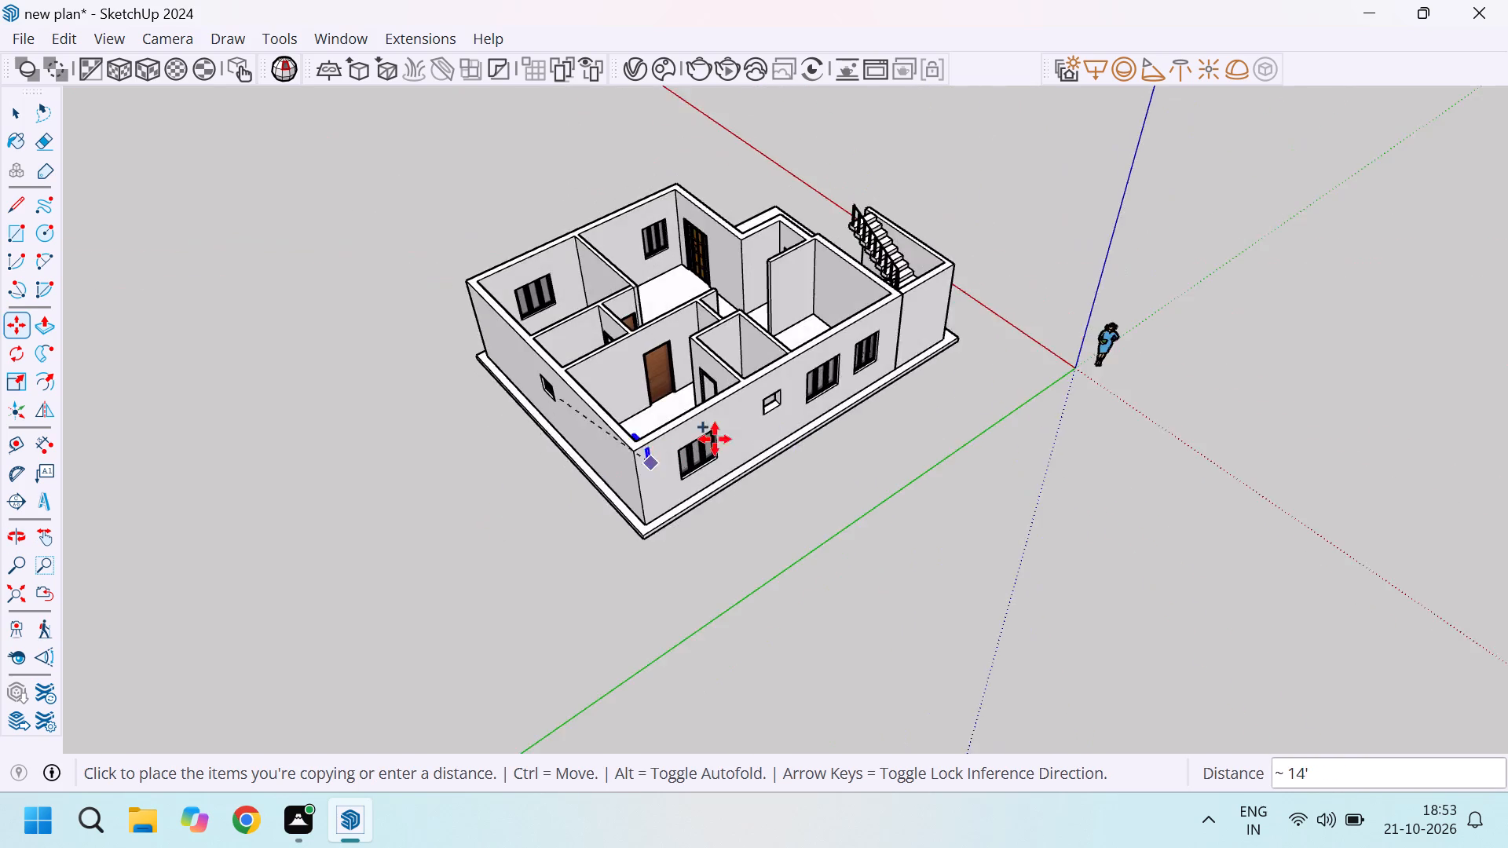
scroll(715, 439, "up", 11)
left_click(912, 518)
scroll(941, 467, "up", 9)
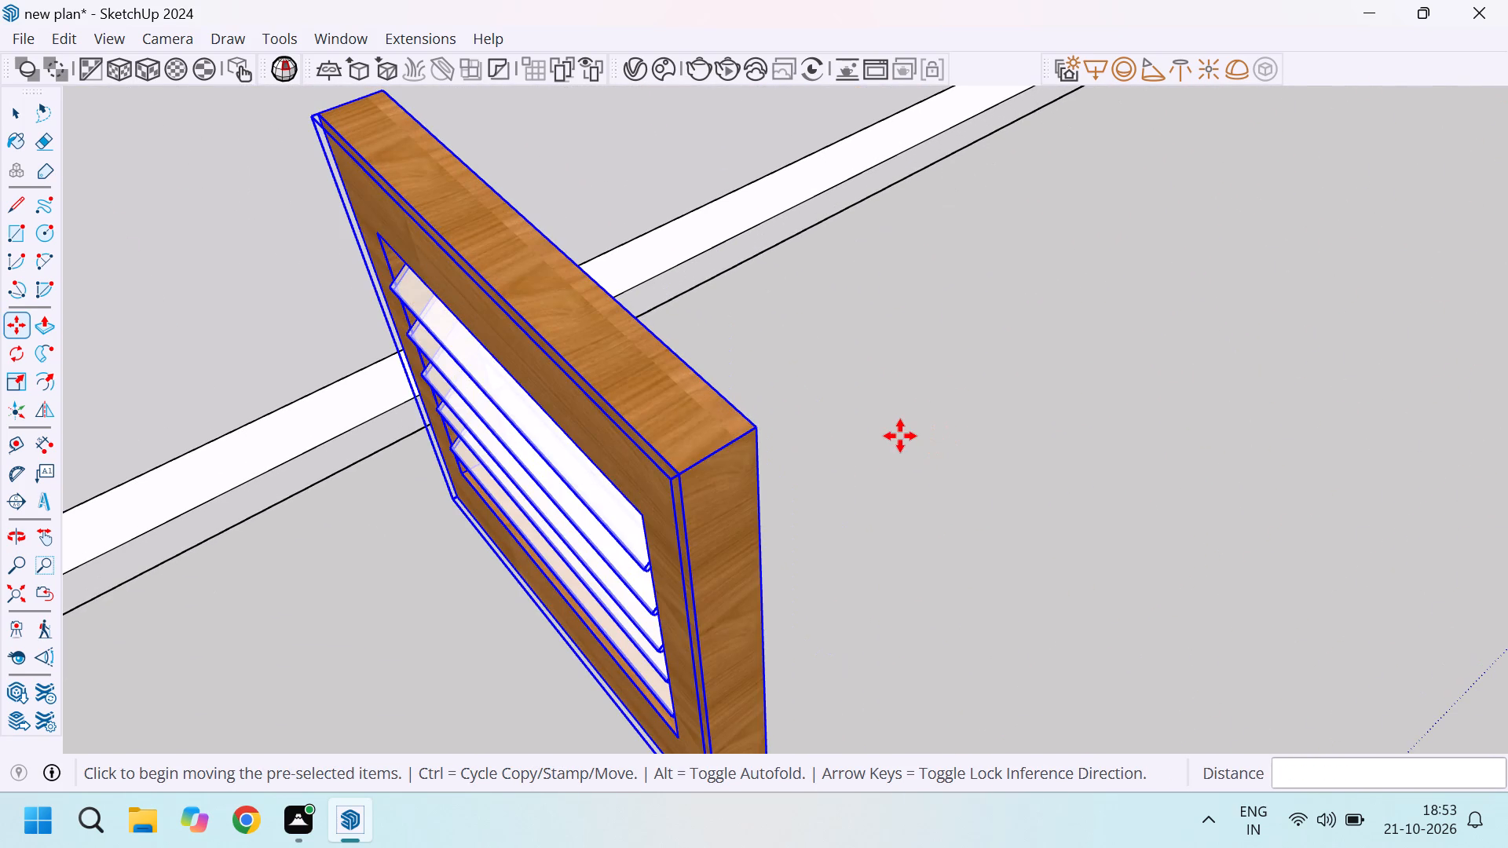
Rotate the ventilator copy 90° about the vertical blue axis at its top corner.
key("q")
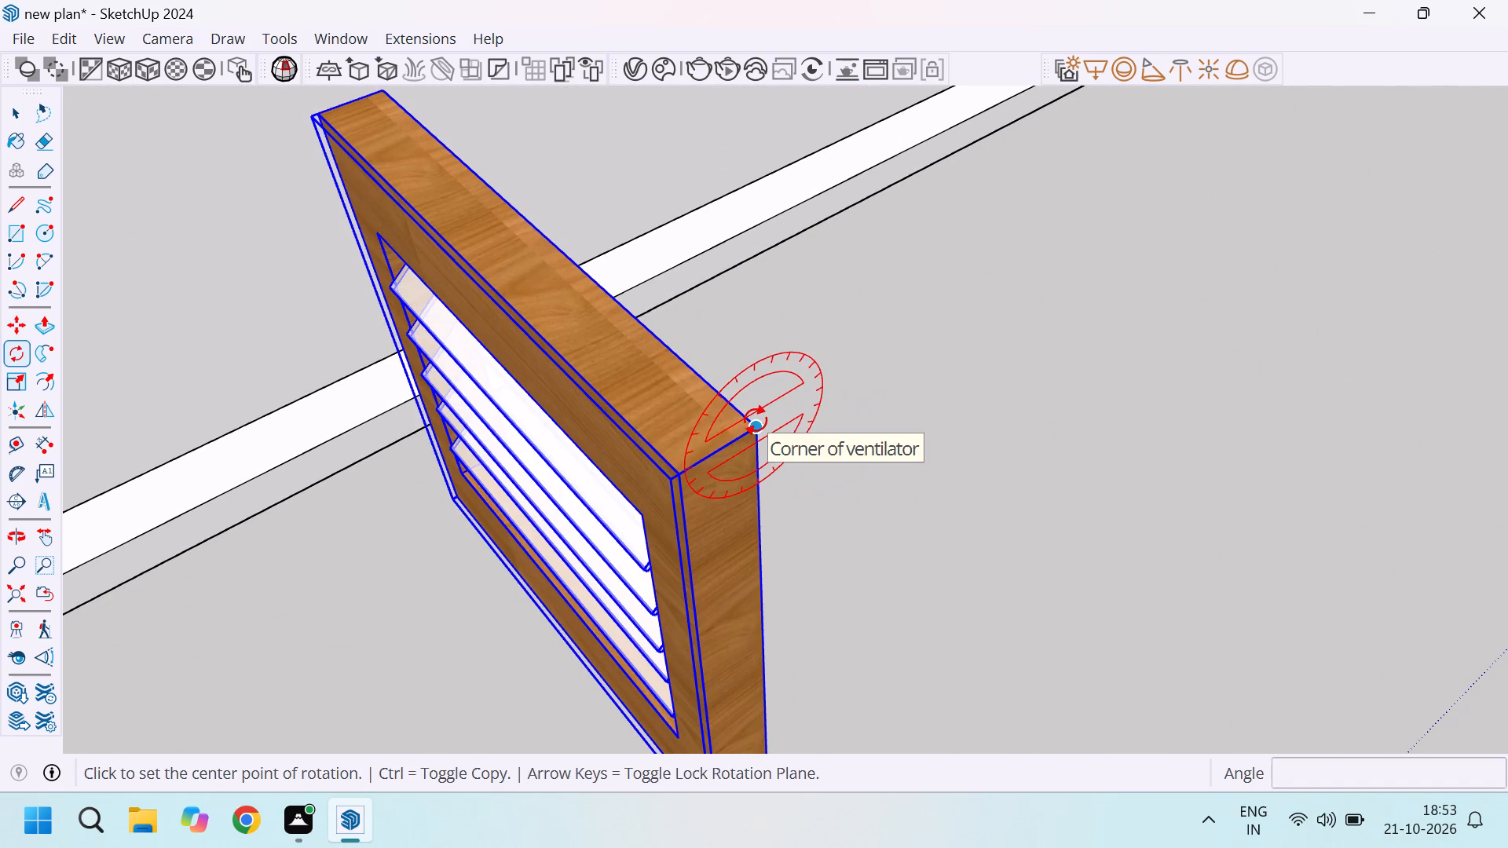
key("Up")
left_click(756, 420)
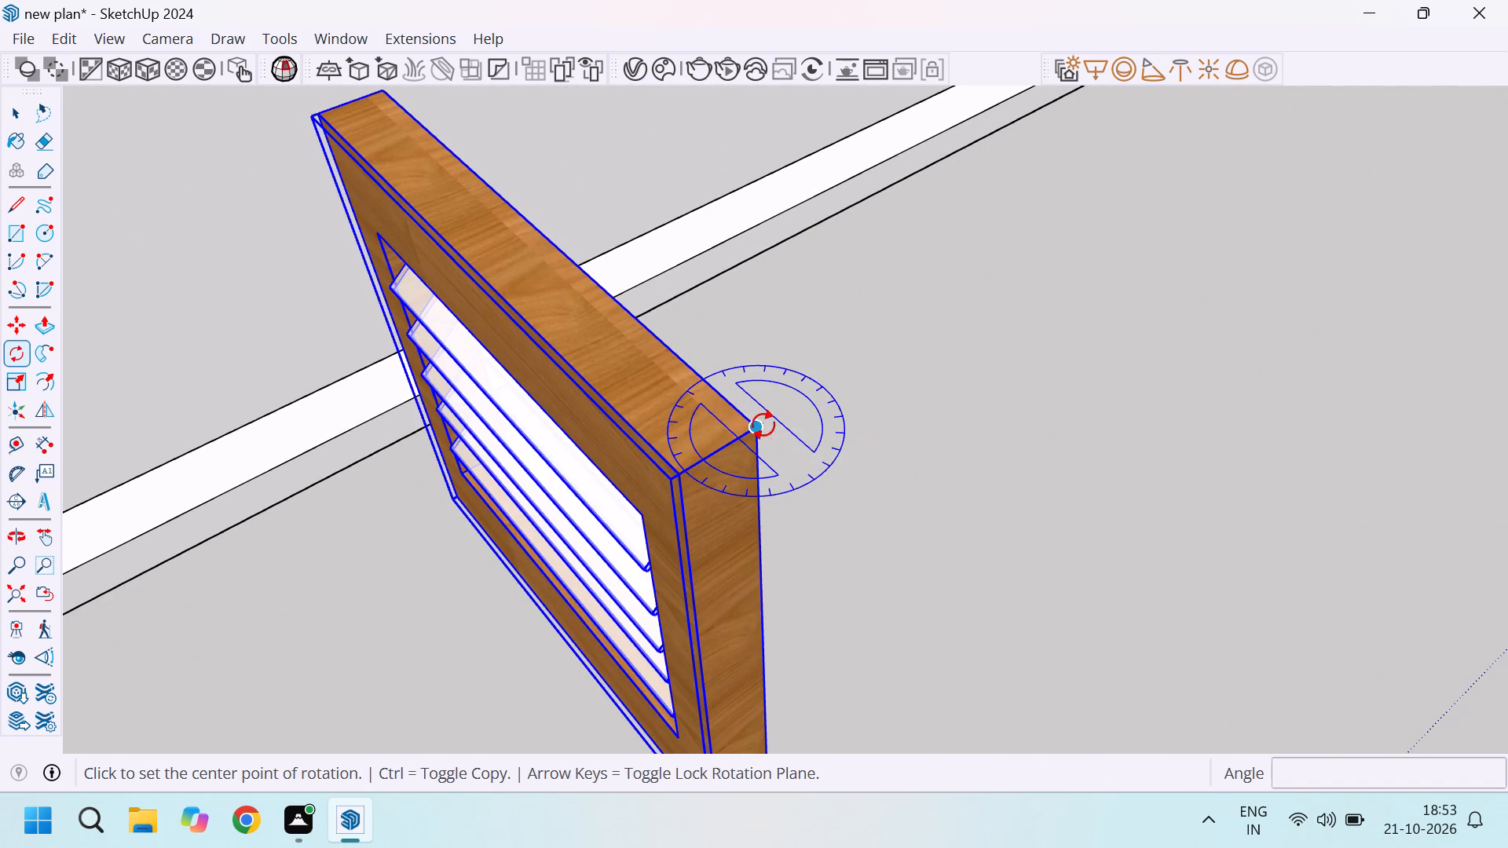
left_click(944, 310)
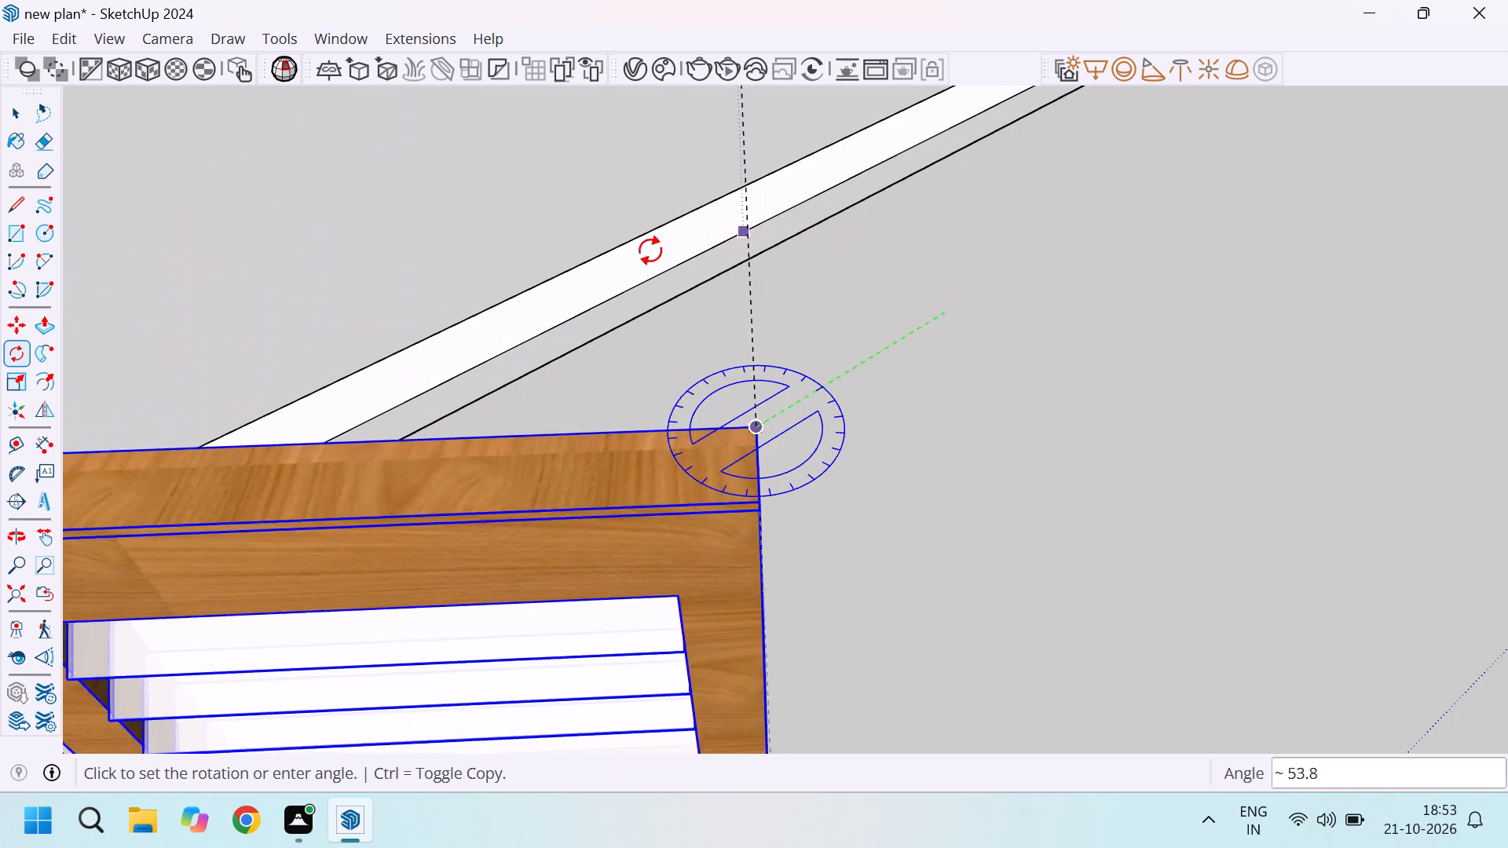
type("90")
key("Return")
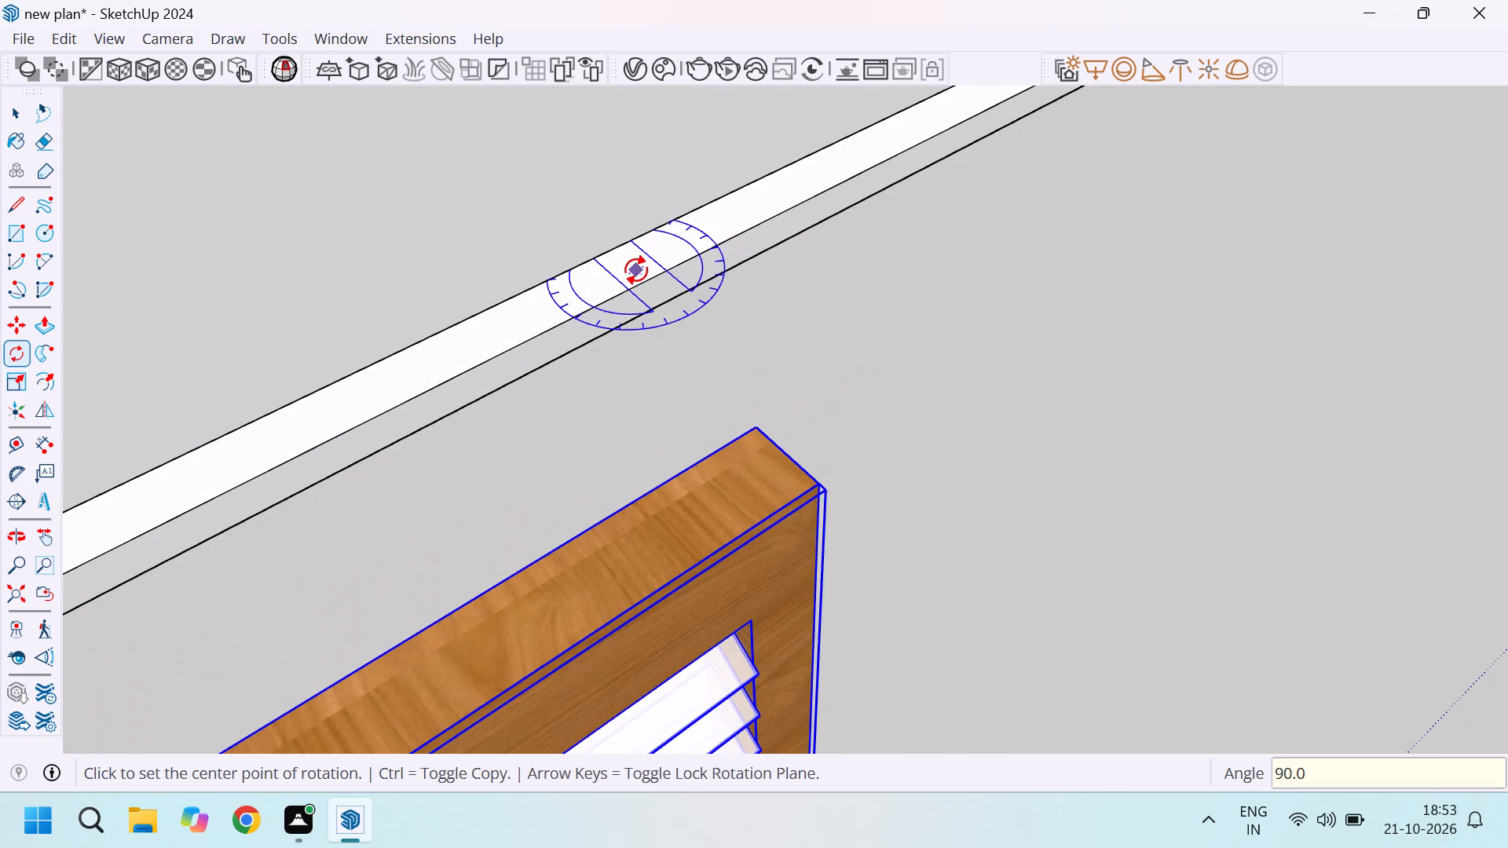
Move the rotated ventilator by its top edge midpoint into the small opening between the wooden windows and deselect it.
scroll(748, 335, "down", 4)
scroll(814, 344, "down", 13)
scroll(820, 396, "up", 15)
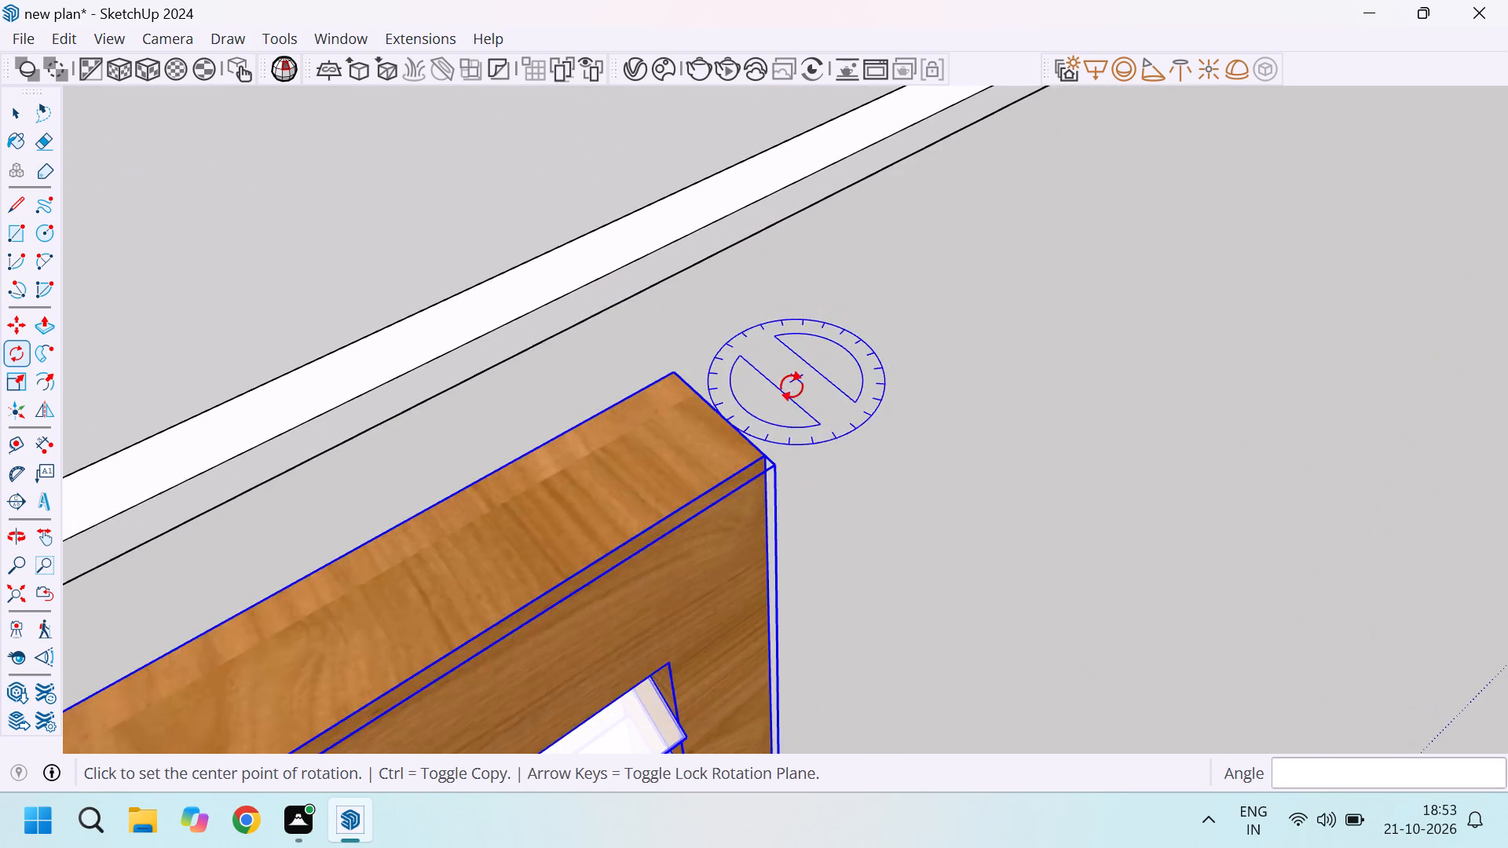
scroll(778, 391, "down", 15)
scroll(750, 397, "up", 8)
key("m")
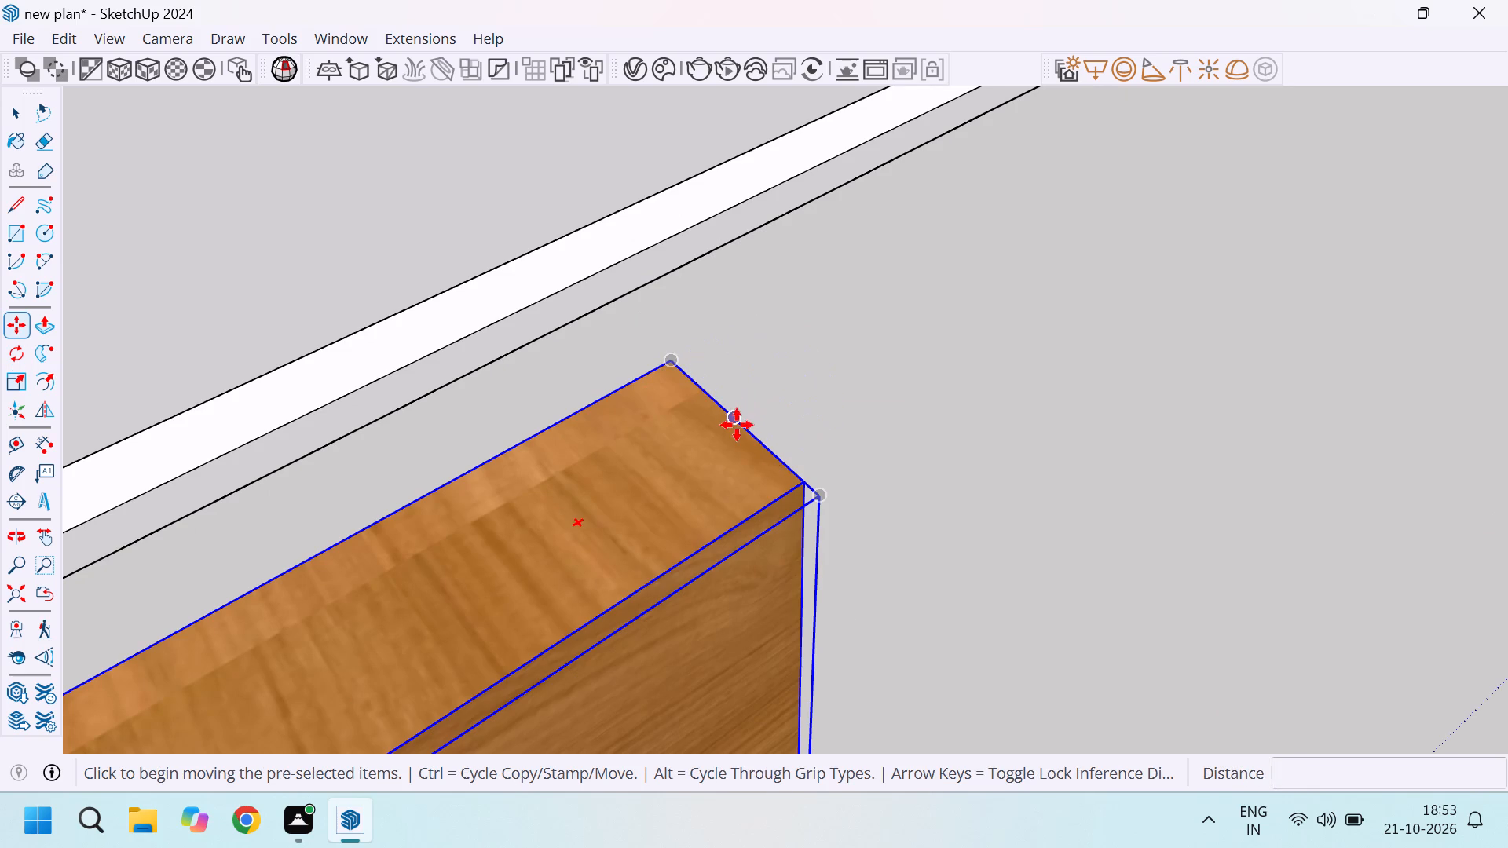
left_click(734, 421)
scroll(760, 345, "down", 20)
scroll(760, 345, "down", 5)
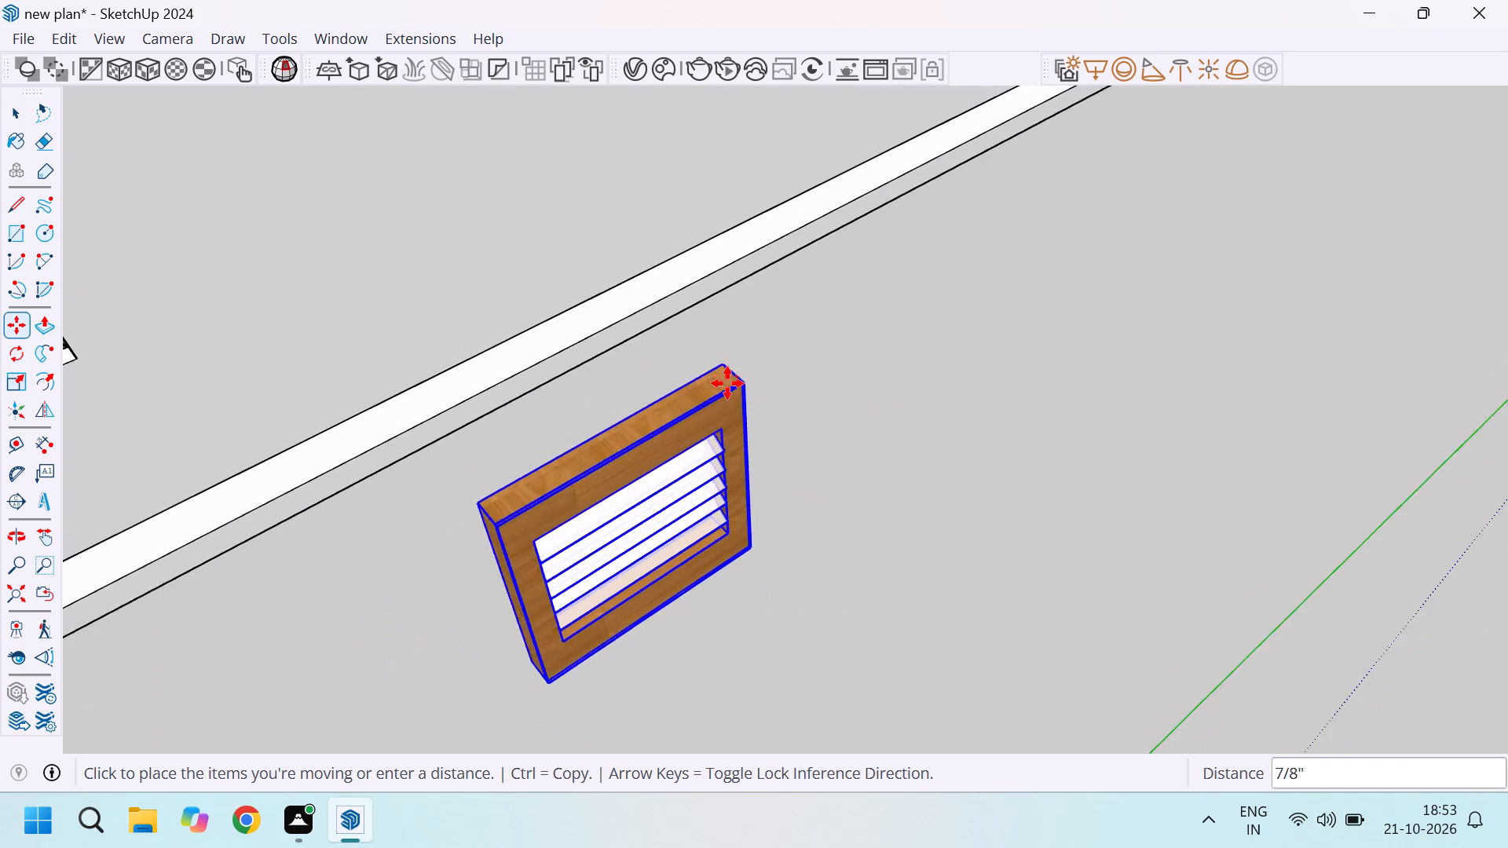
scroll(727, 383, "down", 10)
scroll(613, 193, "up", 6)
middle_click_drag(611, 163, 641, 63)
scroll(517, 386, "down", 3)
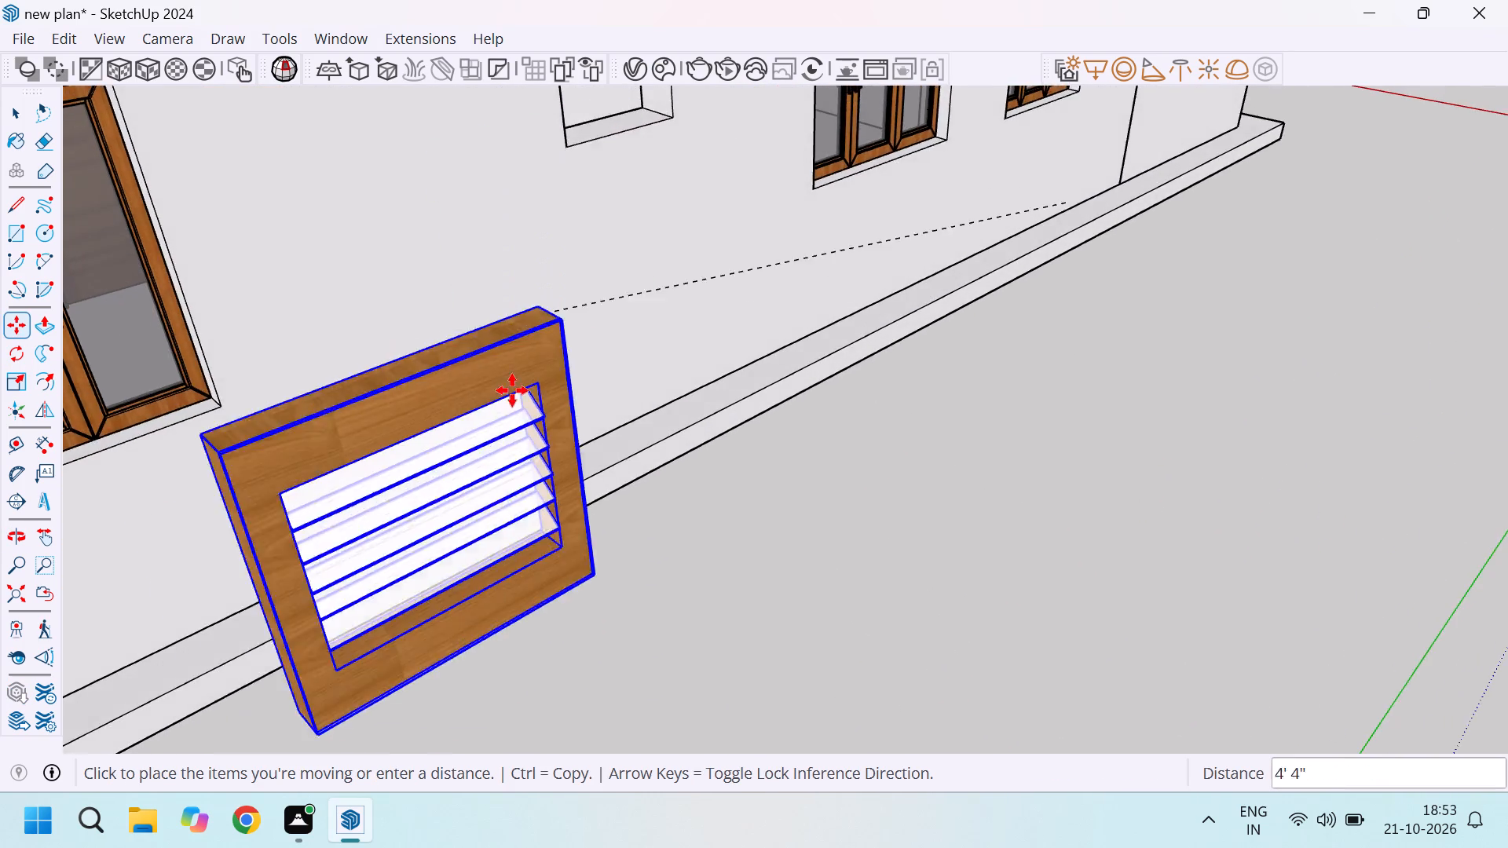
scroll(512, 390, "down", 4)
scroll(599, 497, "down", 15)
middle_click_drag(650, 568, 705, 391)
scroll(625, 363, "up", 8)
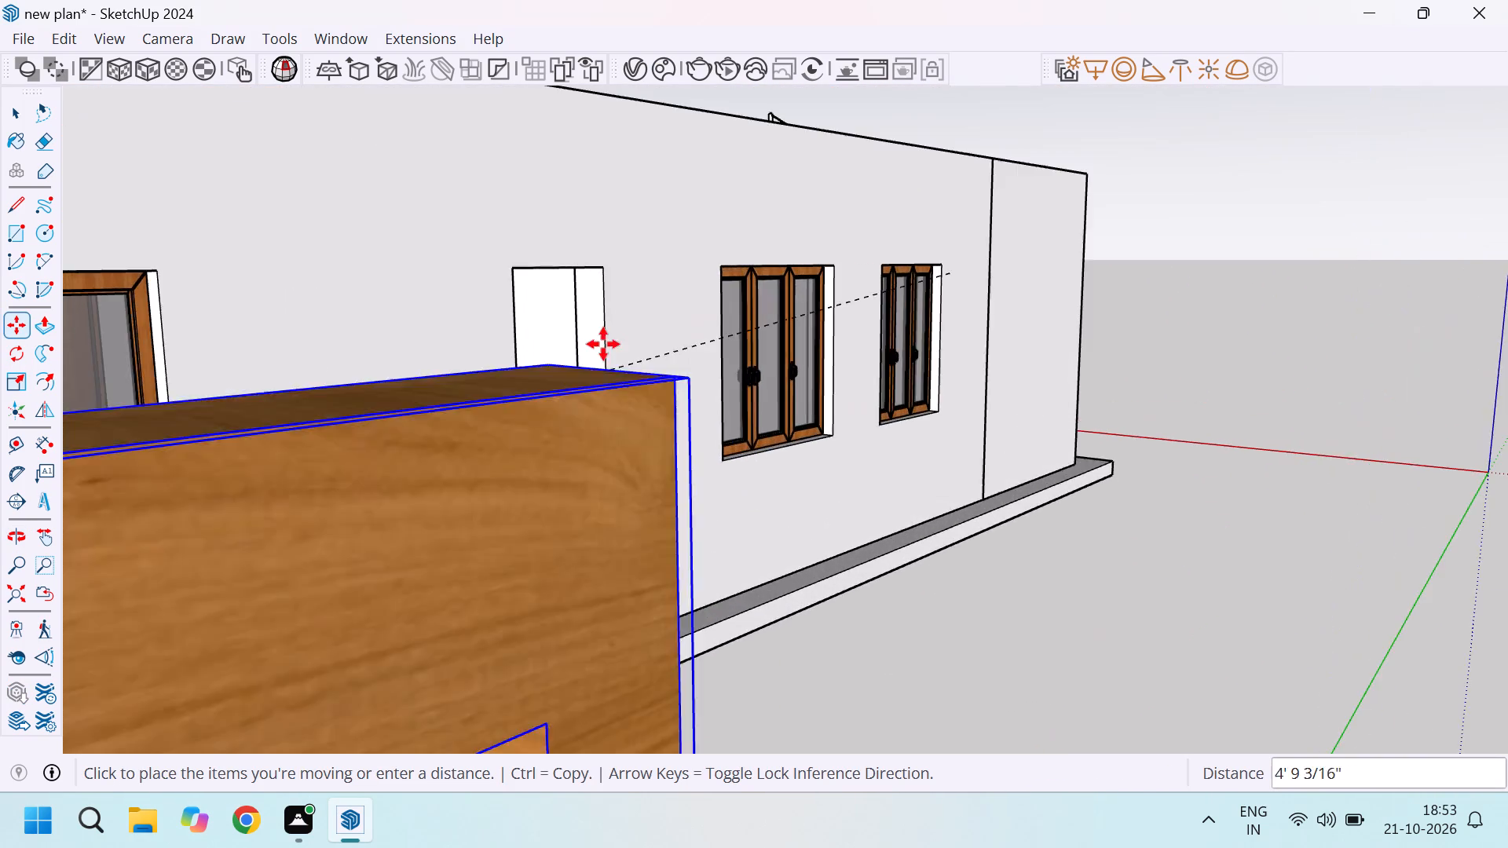
scroll(603, 344, "up", 13)
middle_click_drag(590, 305, 621, 236)
scroll(591, 159, "up", 6)
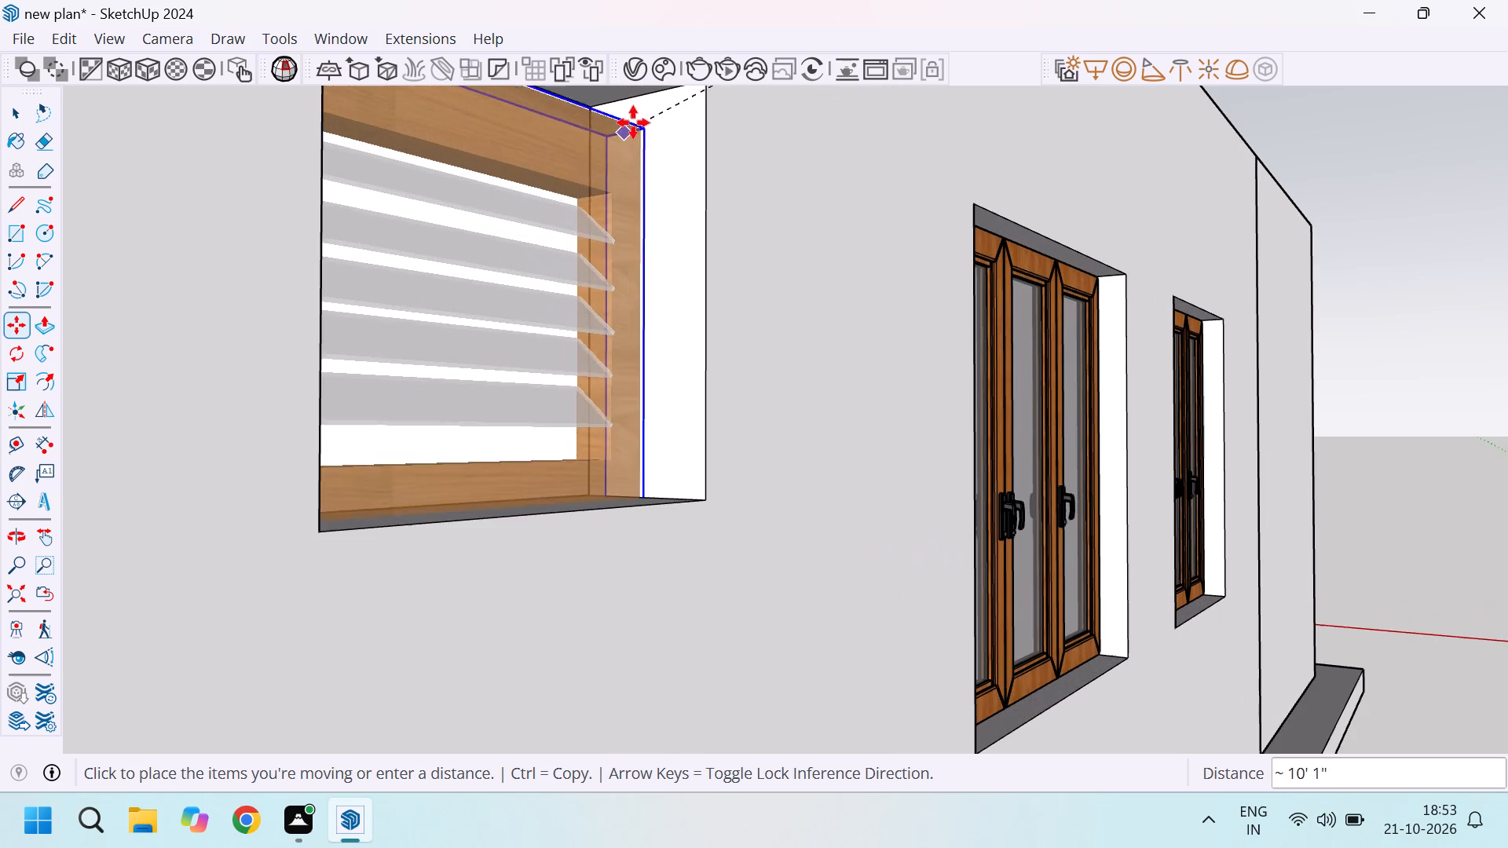
left_click(635, 90)
scroll(702, 323, "down", 4)
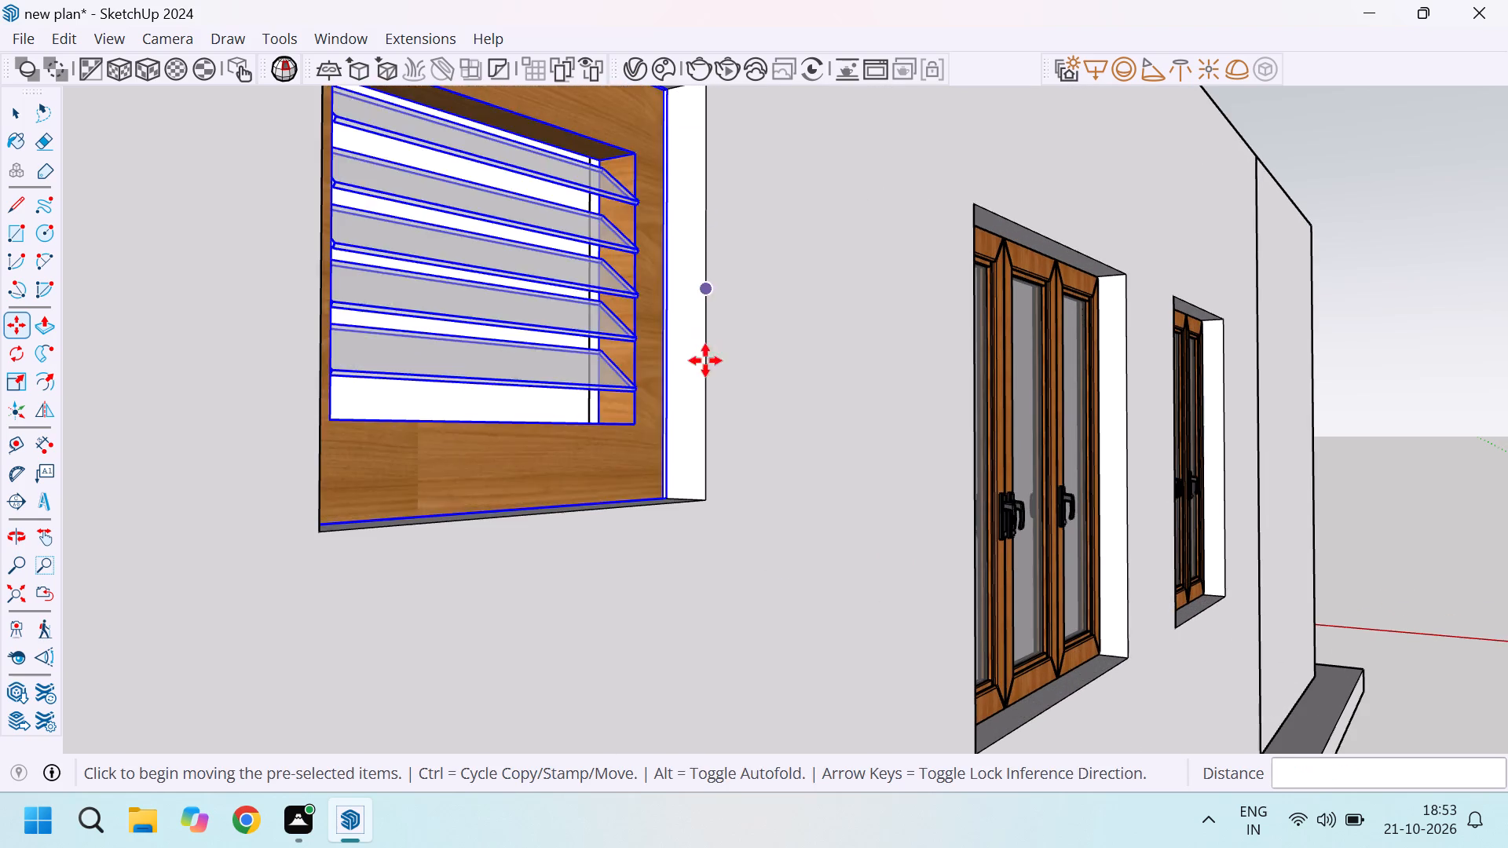
scroll(705, 360, "down", 20)
scroll(705, 360, "down", 3)
key("space")
left_click_drag(1112, 456, 1107, 463)
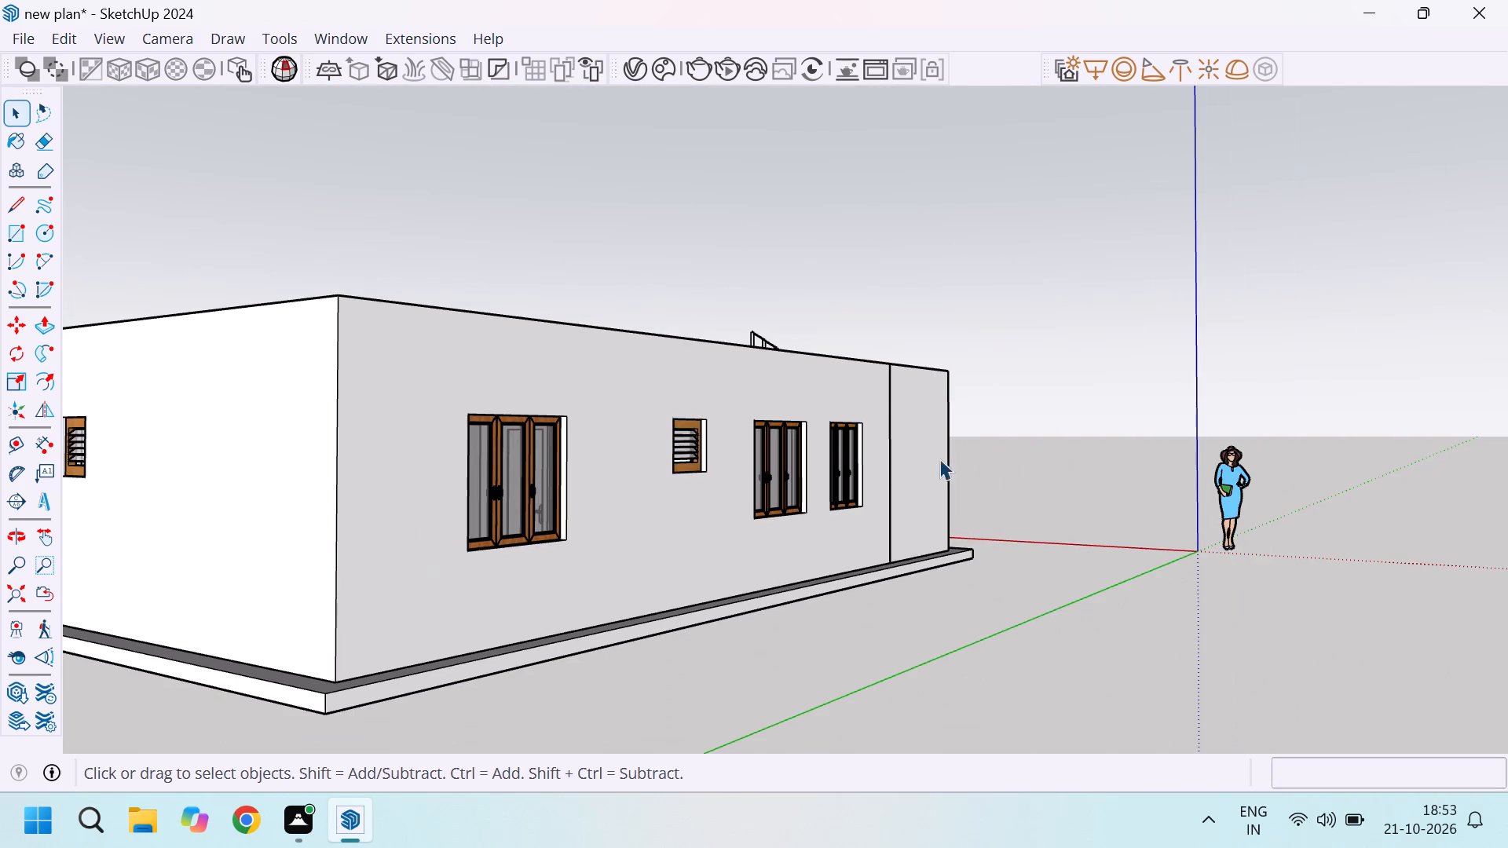
Examine the ventilator placed between the wooden windows and look over the house for openings still empty.
middle_click_drag(965, 470, 819, 624)
scroll(745, 587, "down", 1)
scroll(550, 552, "up", 12)
scroll(635, 543, "up", 6)
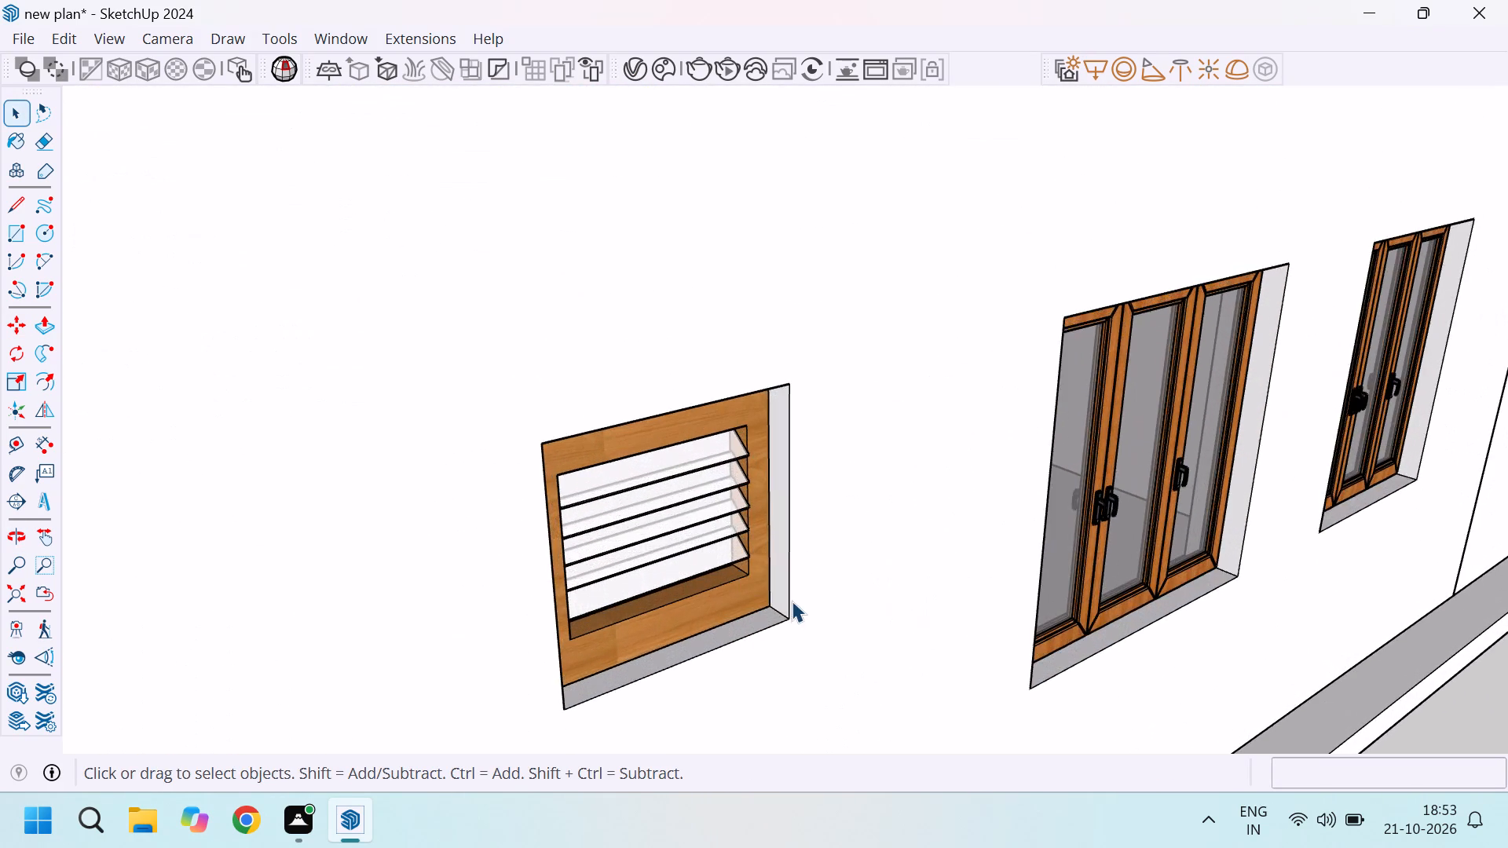
scroll(791, 602, "down", 20)
scroll(791, 602, "down", 8)
middle_click_drag(991, 457, 214, 693)
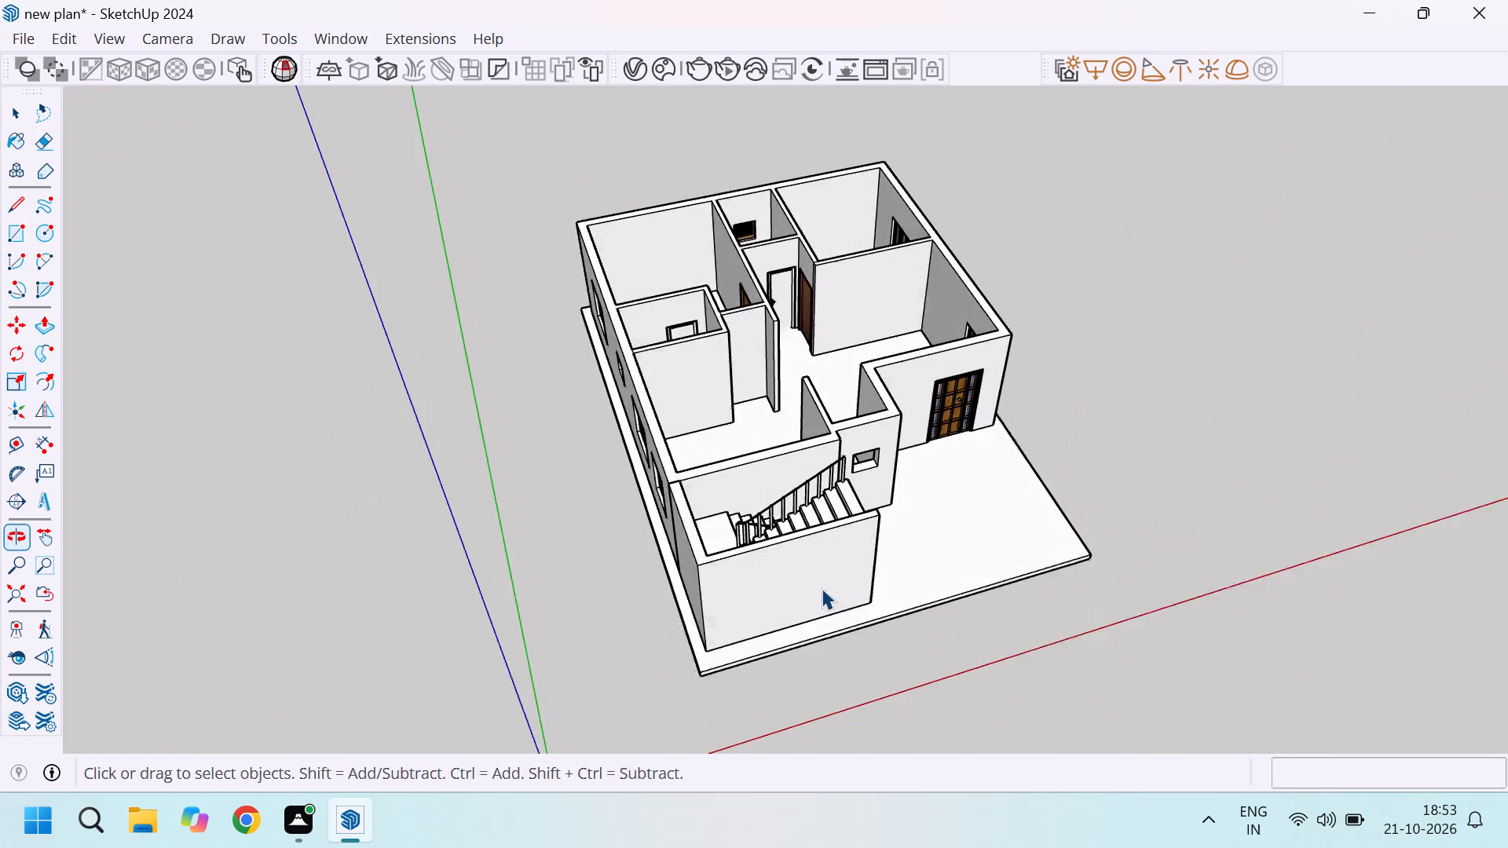
middle_click_drag(881, 559, 546, 467)
scroll(994, 466, "up", 5)
scroll(763, 542, "up", 3)
scroll(852, 634, "down", 10)
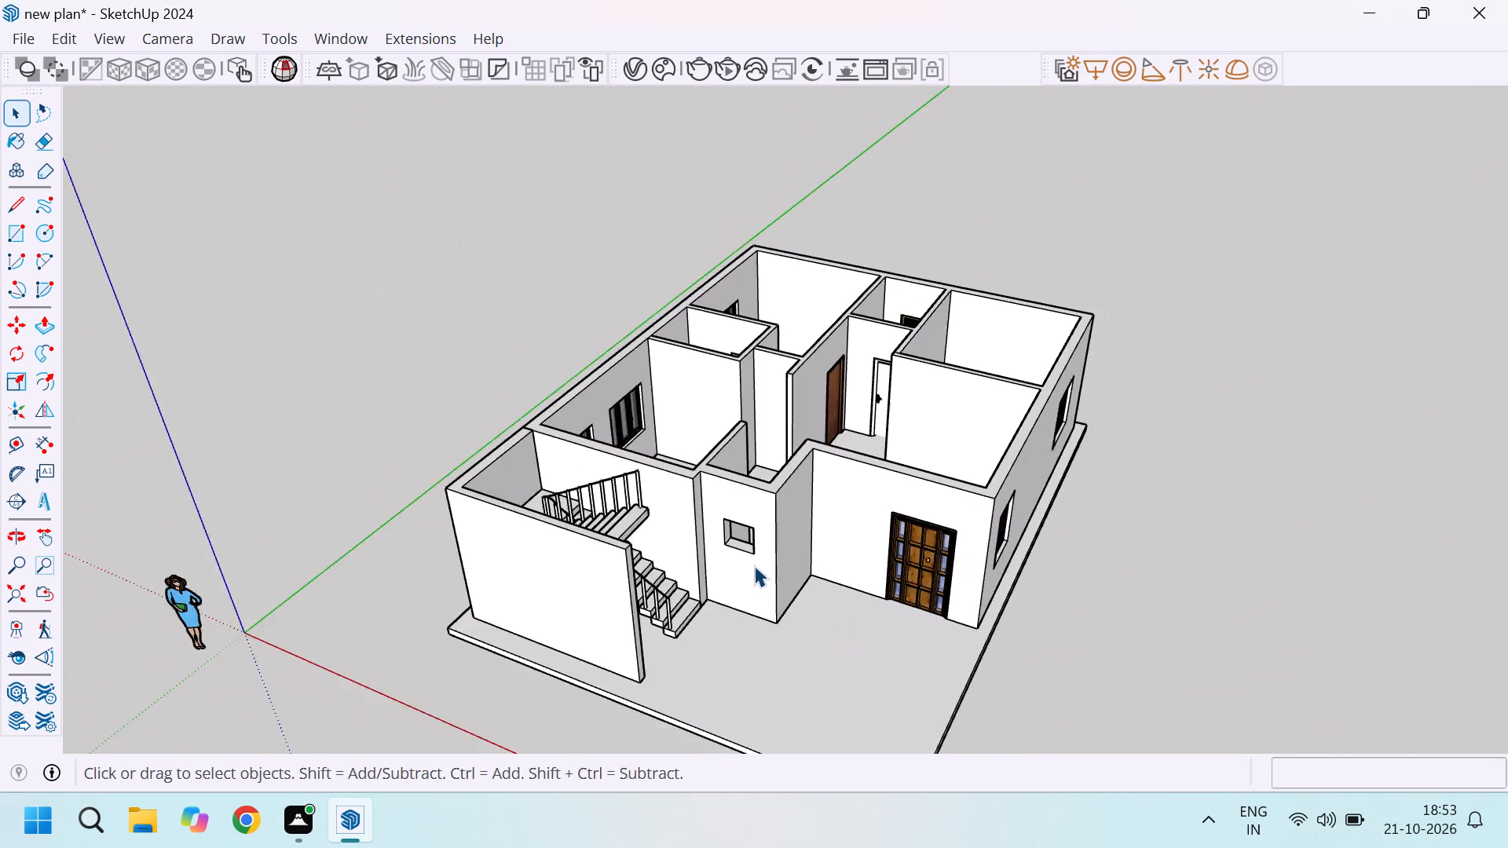
Copy the ventilator in the back wall by its opening's bottom corner into the matching opening in the front wall beside the staircase.
middle_click_drag(556, 532, 1096, 578)
middle_click_drag(990, 421, 669, 560)
scroll(852, 228, "up", 9)
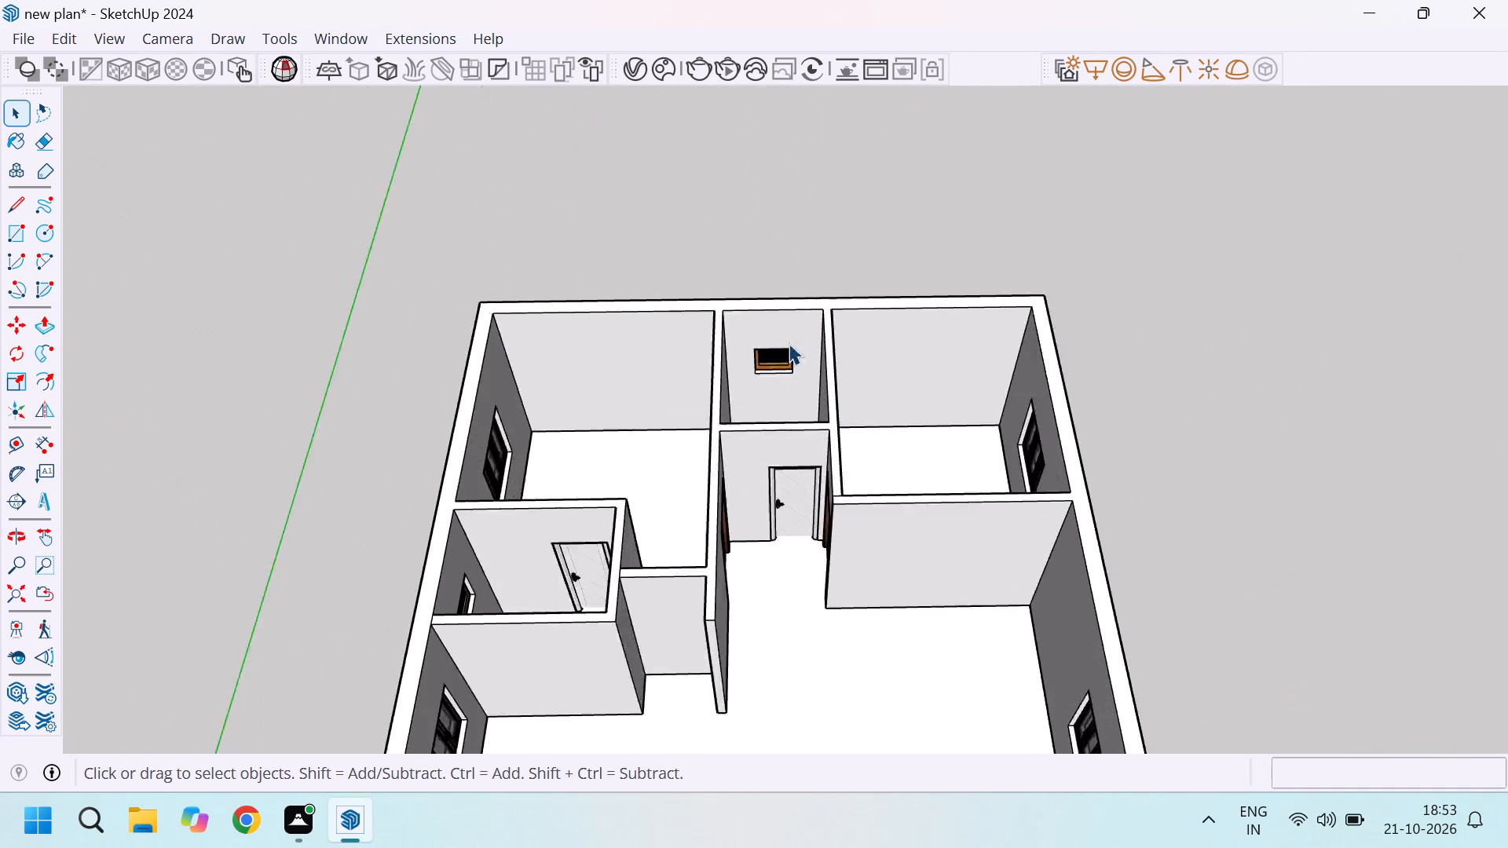
scroll(789, 343, "up", 13)
left_click(772, 367)
scroll(867, 396, "up", 3)
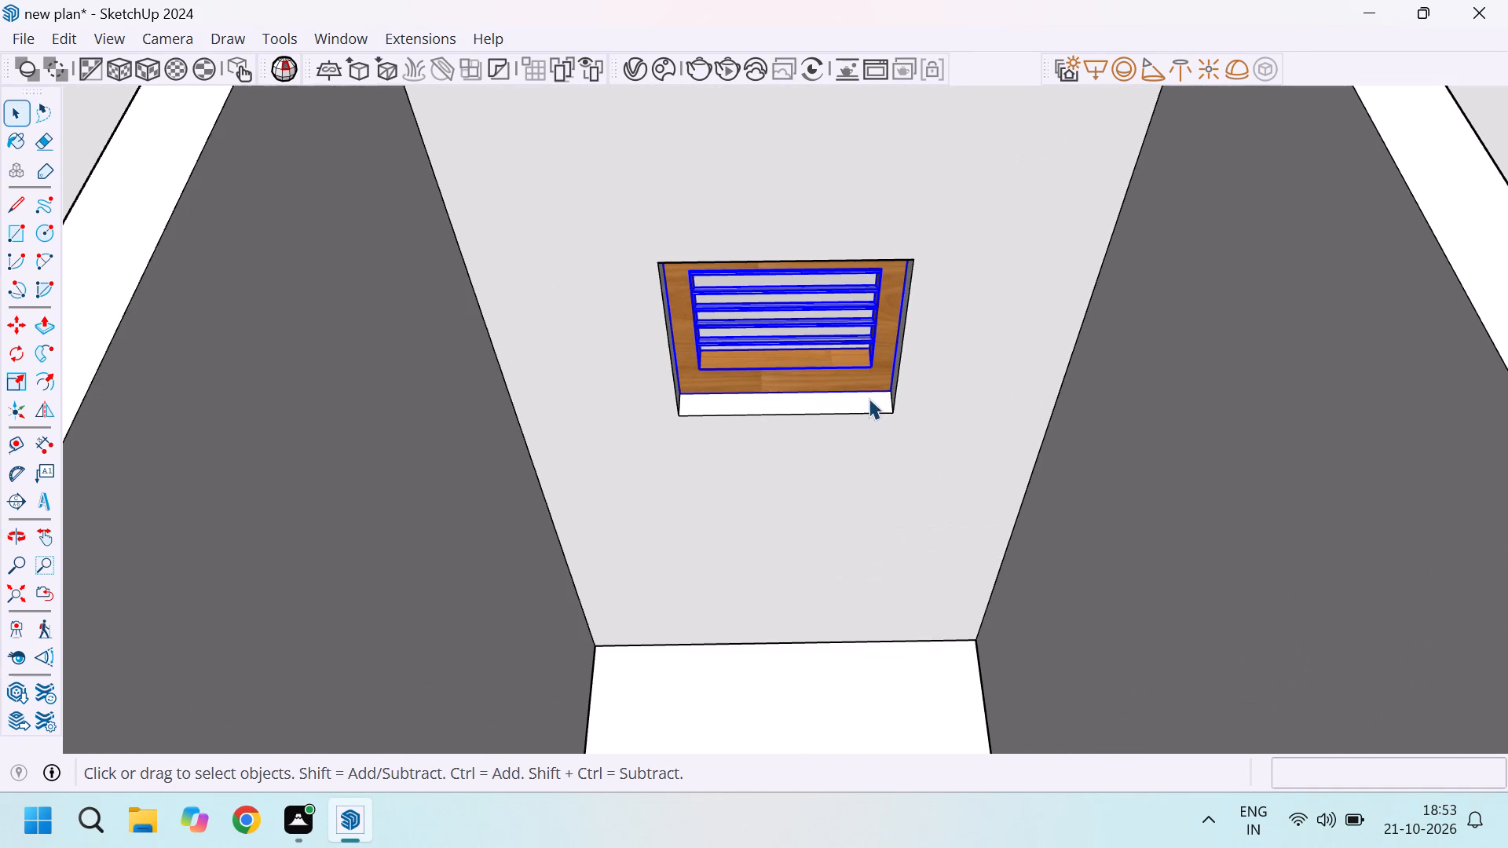
key("m")
left_click(899, 409)
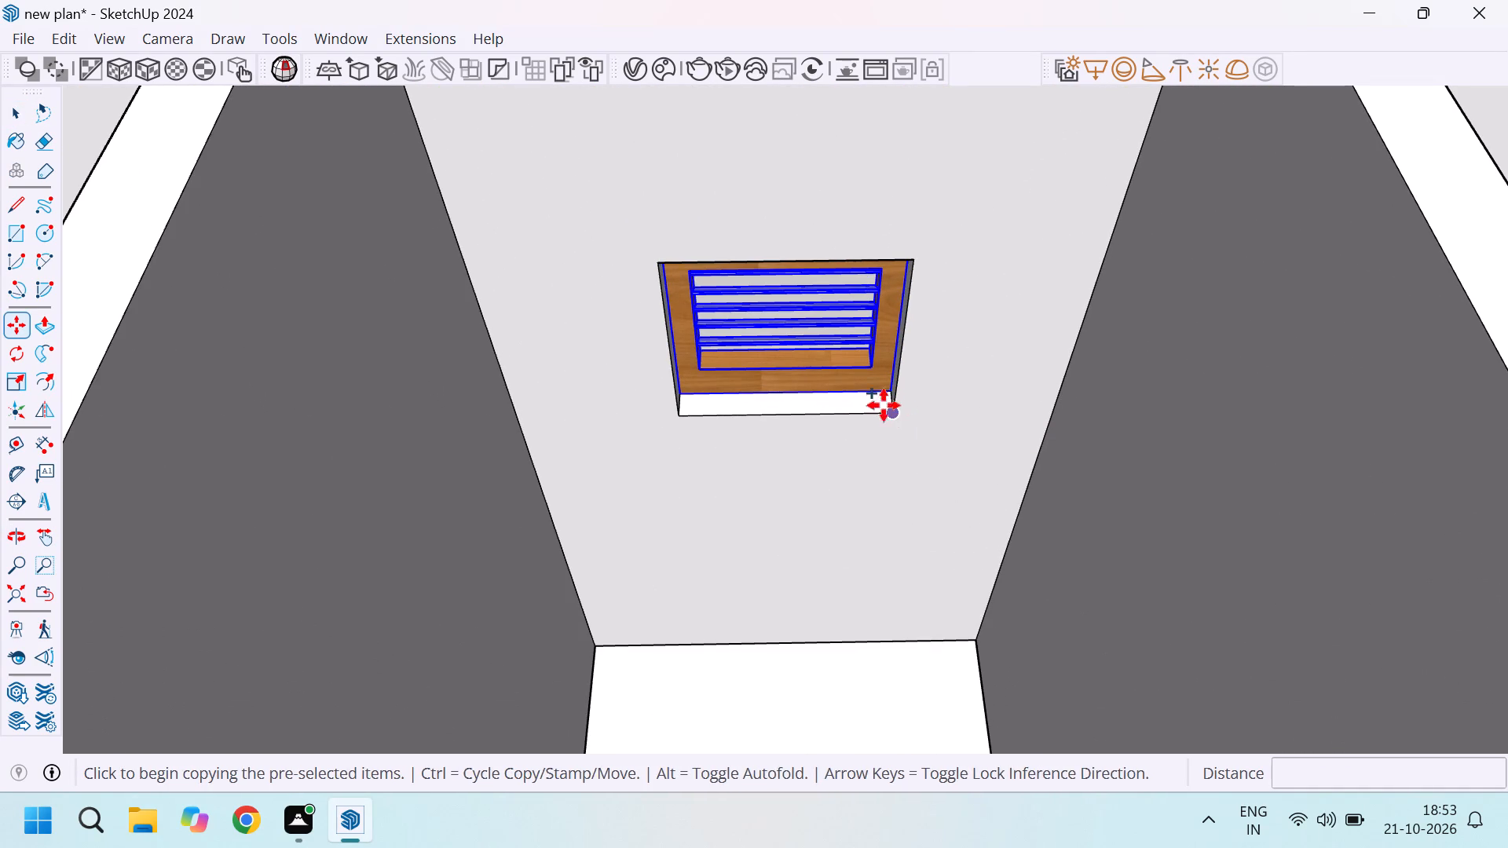
scroll(780, 277, "down", 20)
scroll(780, 277, "down", 20)
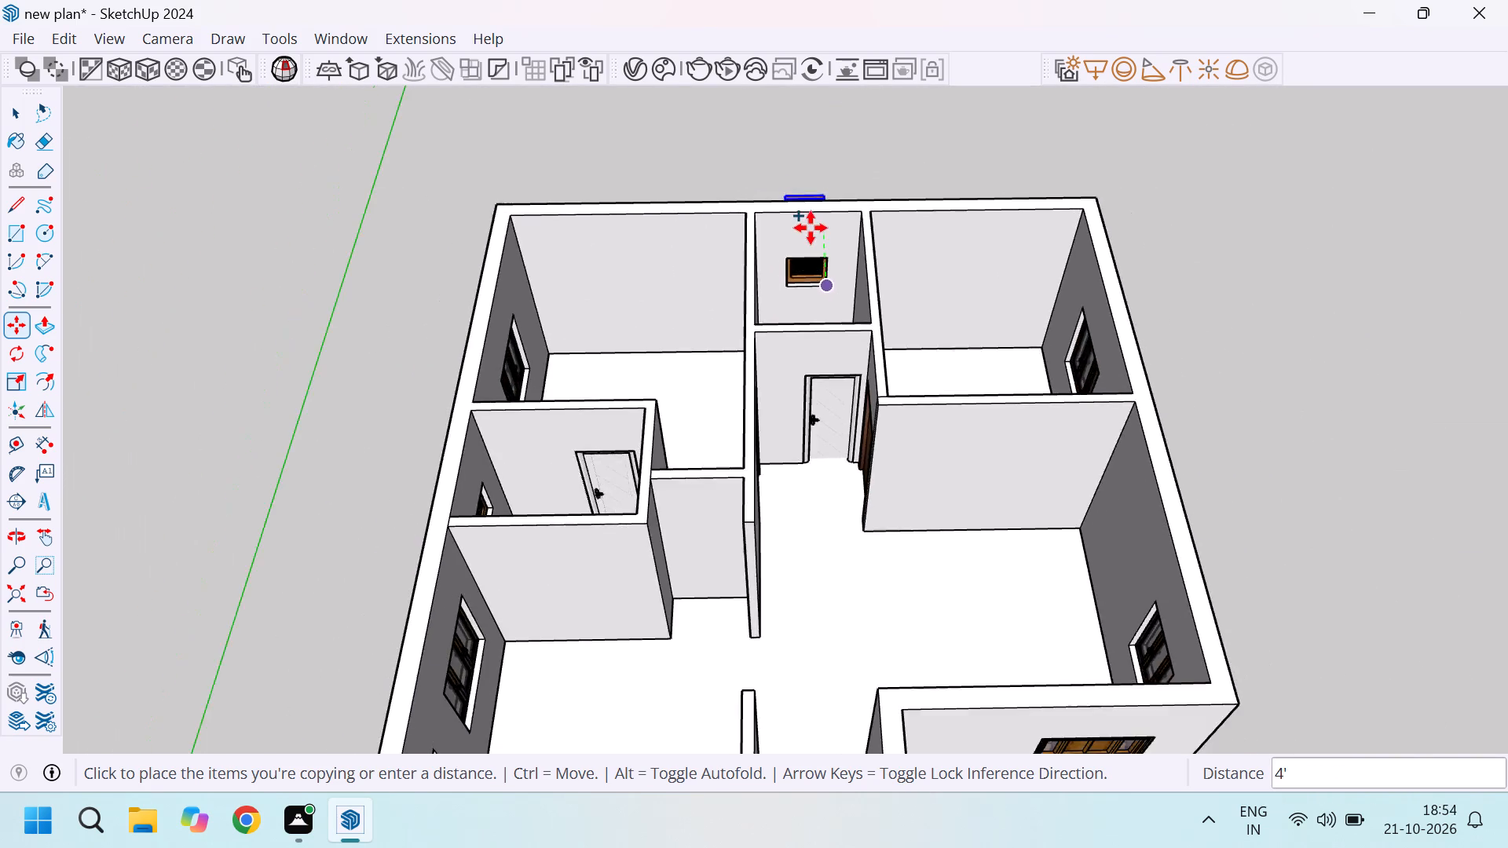
scroll(811, 228, "down", 13)
scroll(816, 380, "up", 20)
scroll(816, 380, "up", 9)
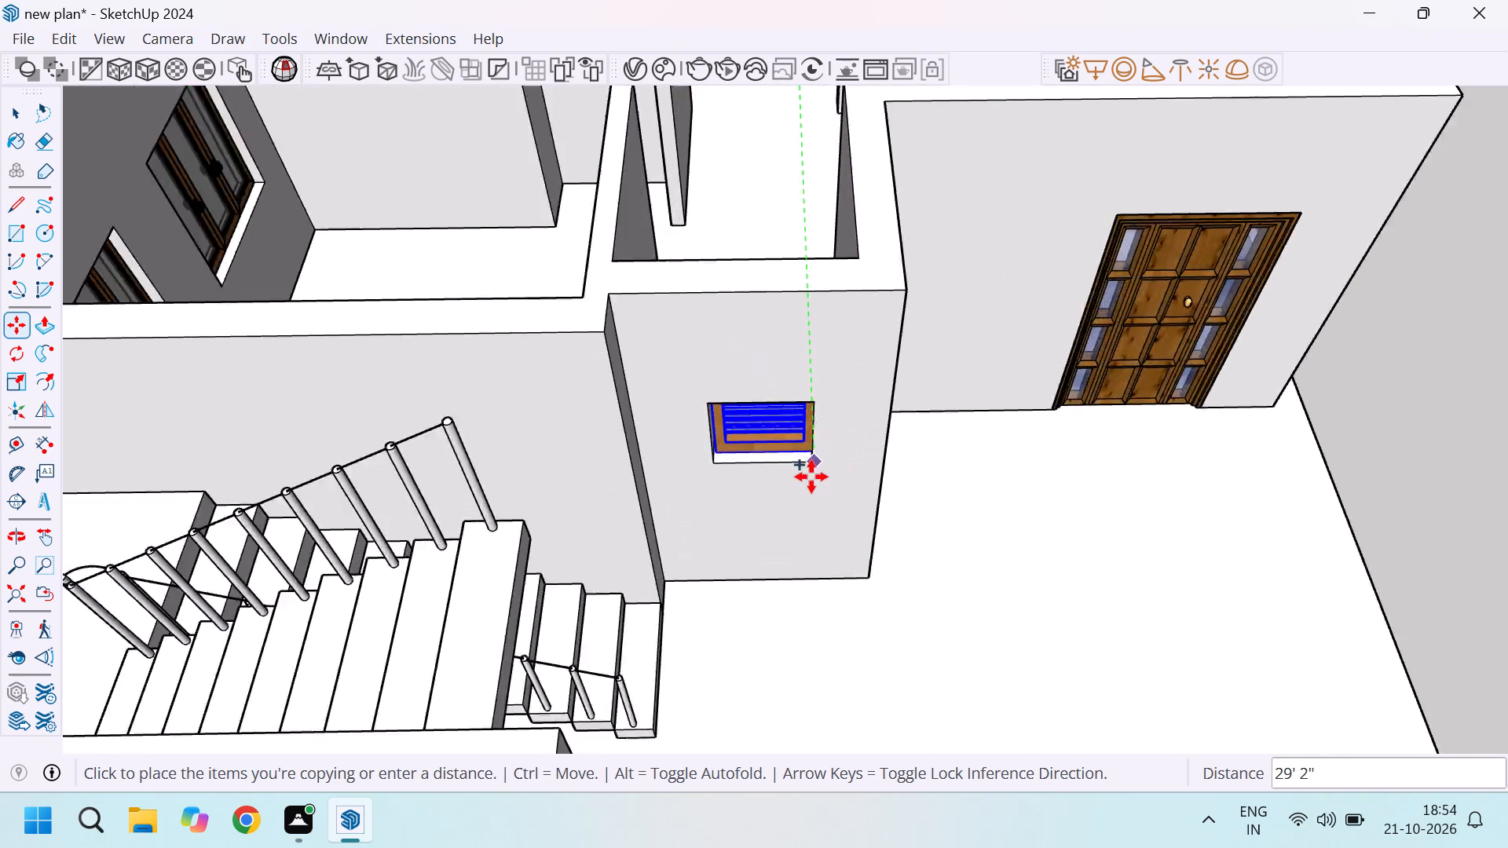
scroll(811, 477, "up", 17)
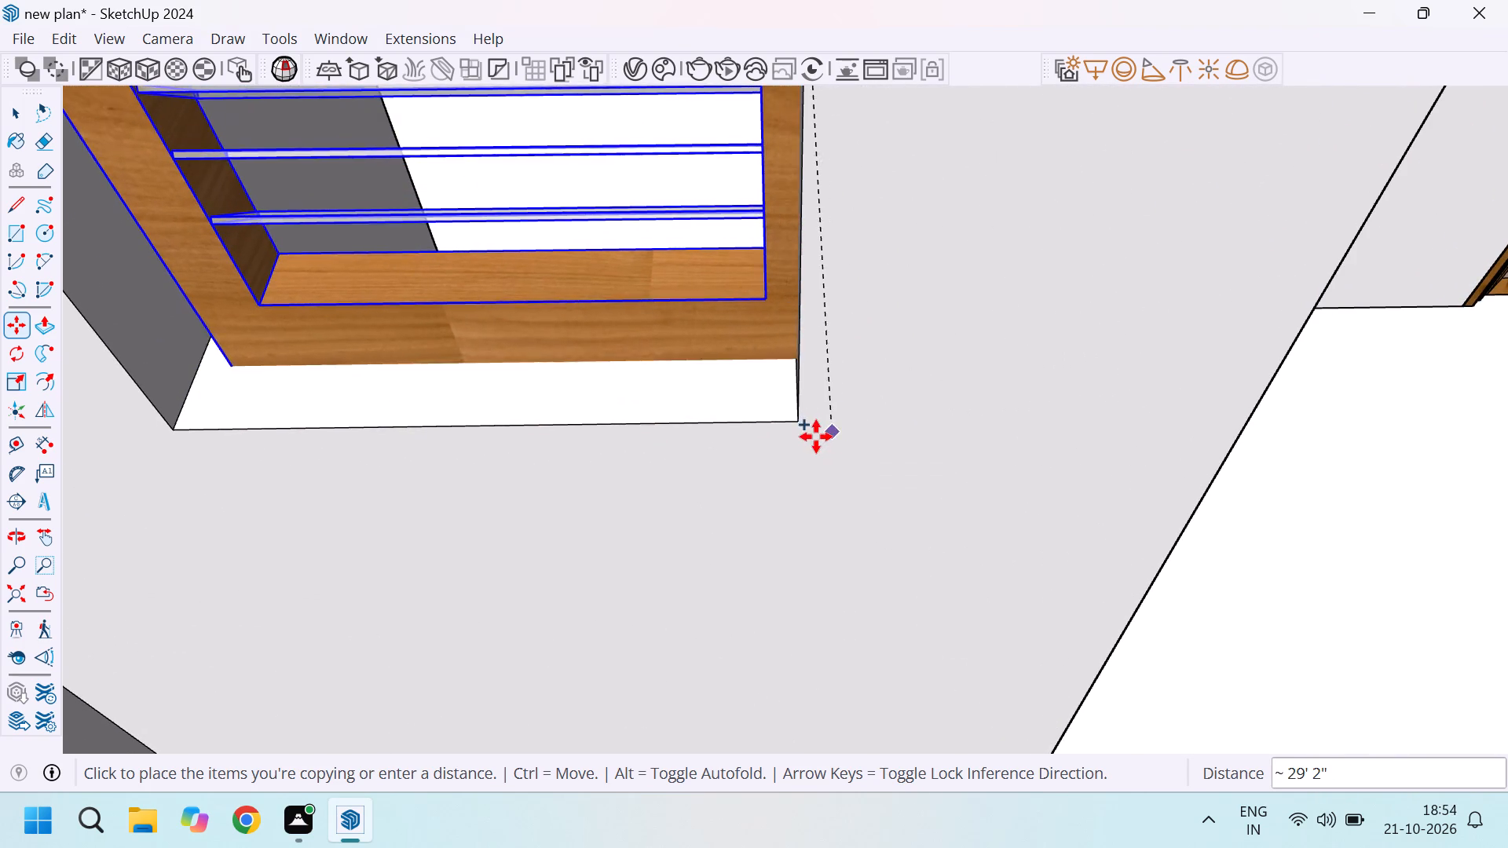
left_click(799, 421)
scroll(848, 478, "down", 13)
key("space")
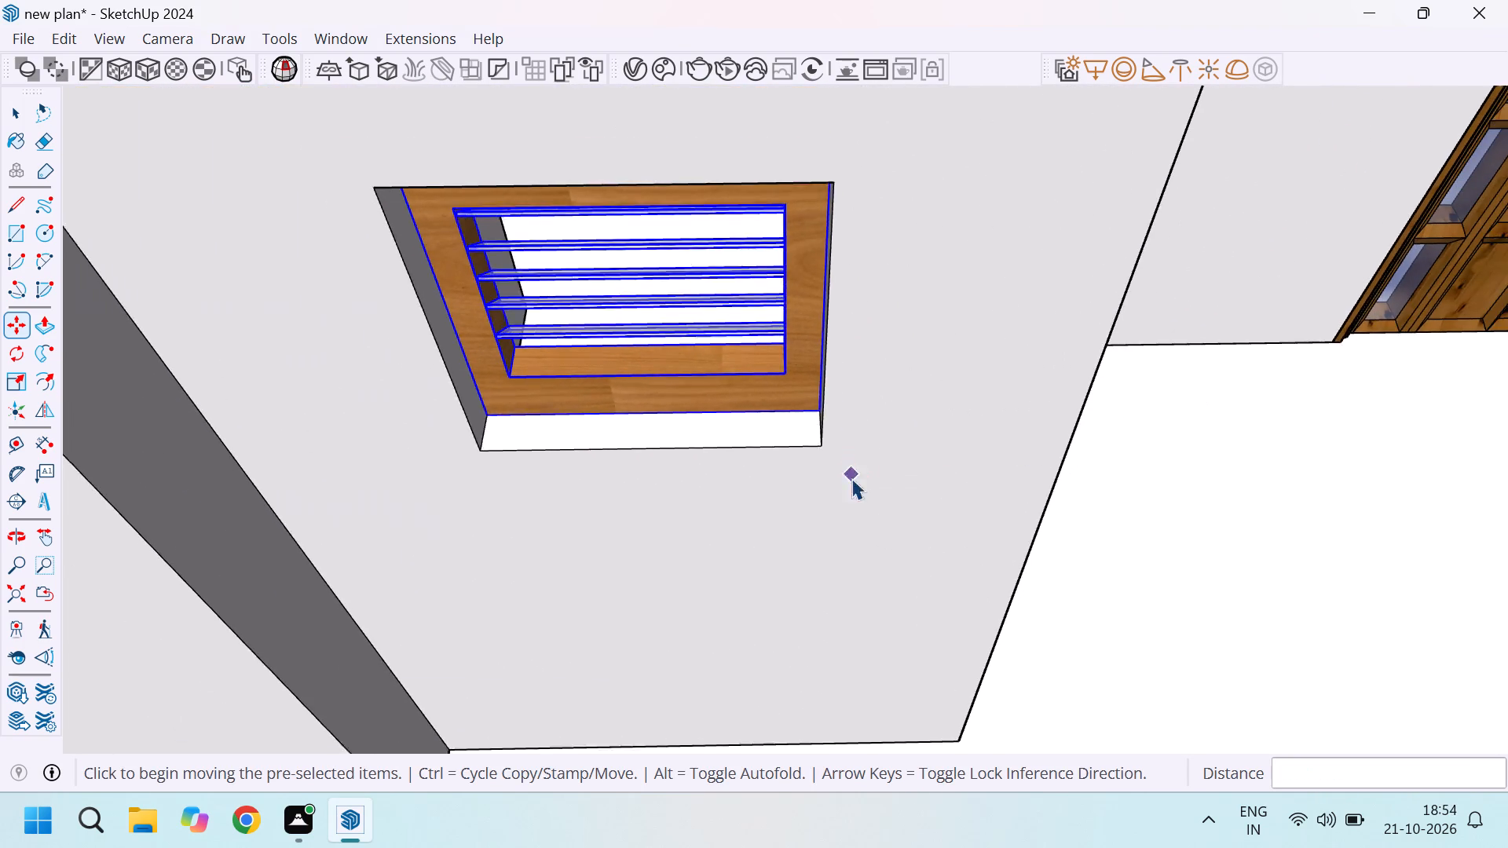
middle_click_drag(1036, 590, 1080, 461)
scroll(1049, 497, "down", 5)
left_click(1300, 480)
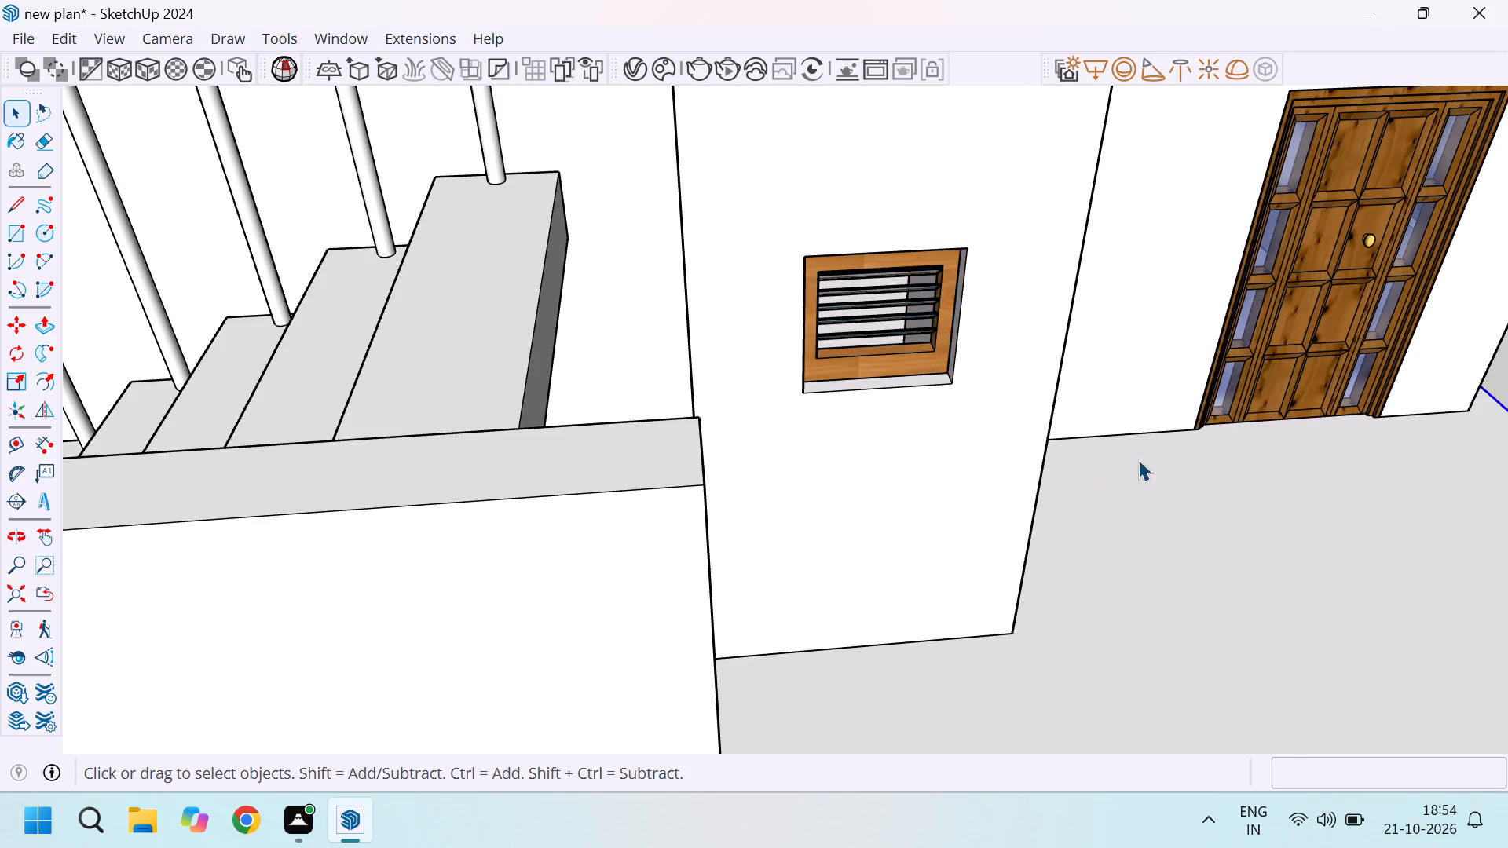
Flip the front wall's ventilator copy front to back about its green plane.
scroll(951, 334, "up", 14)
scroll(1014, 470, "down", 5)
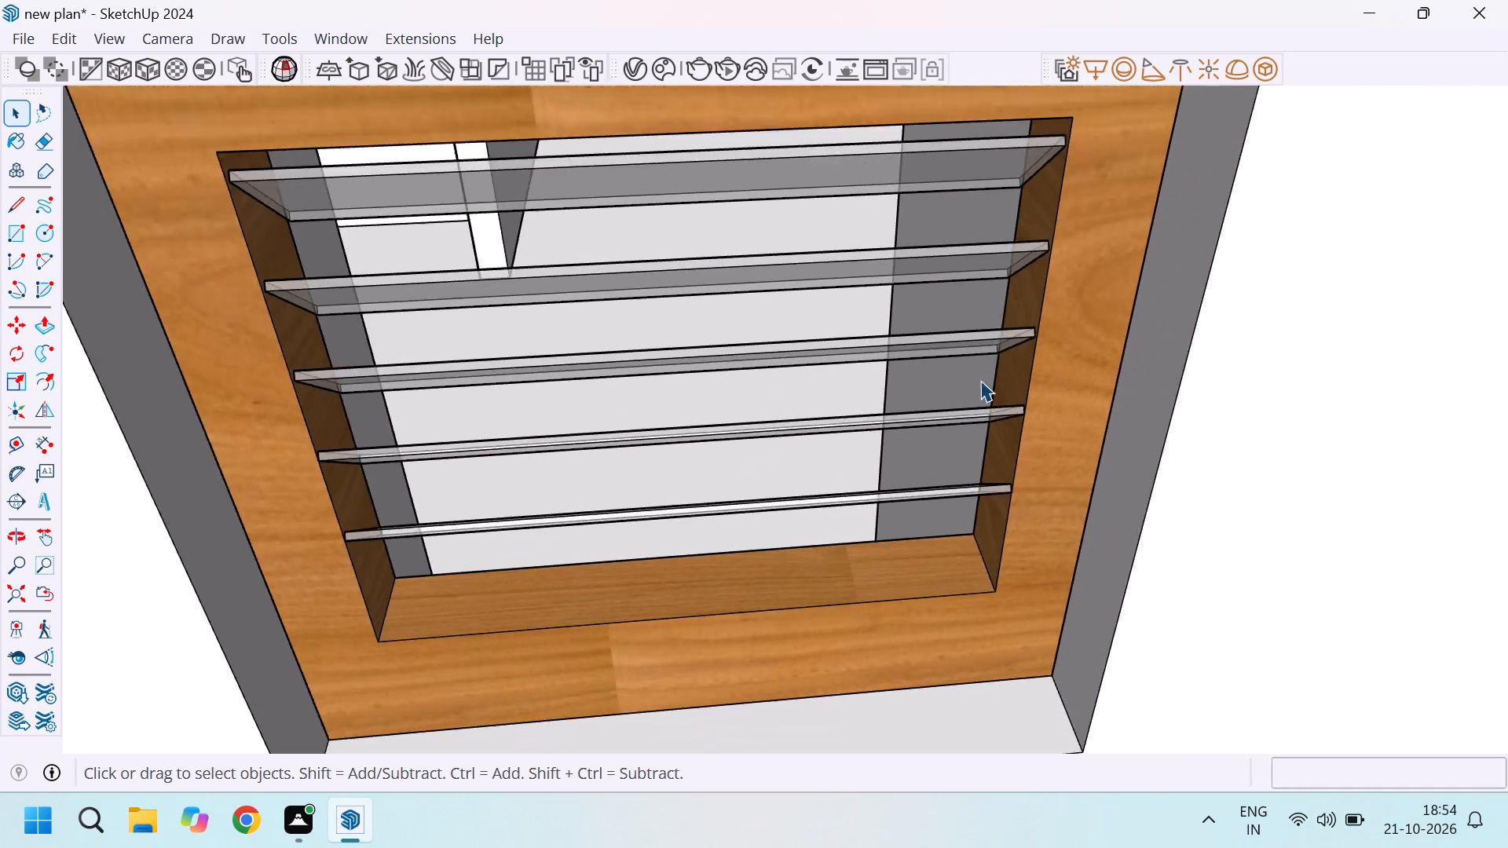
scroll(970, 375, "down", 5)
scroll(966, 379, "up", 1)
scroll(971, 419, "down", 3)
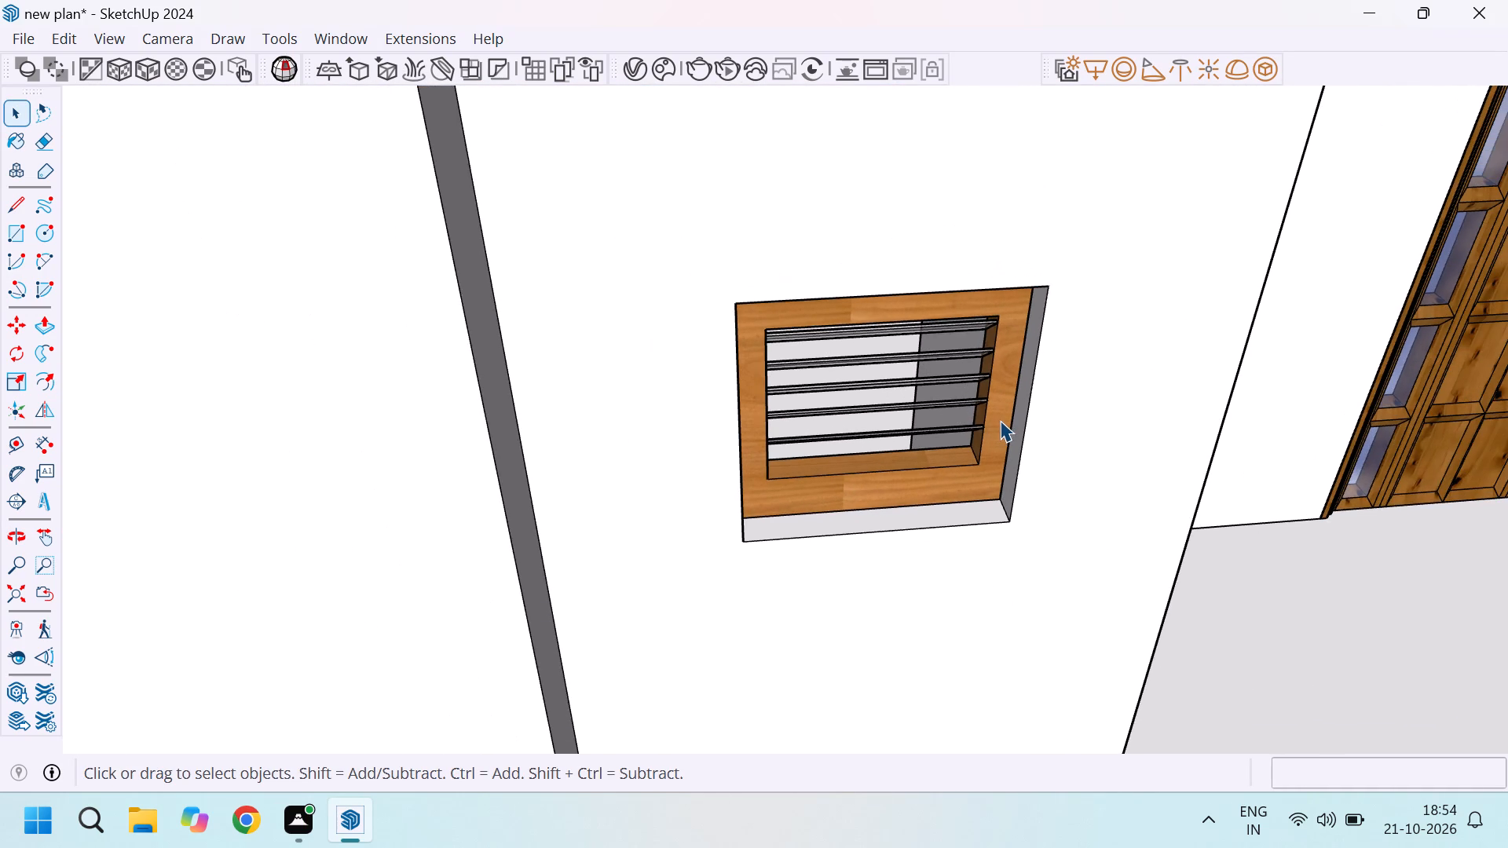
left_click(994, 416)
scroll(1001, 416, "up", 2)
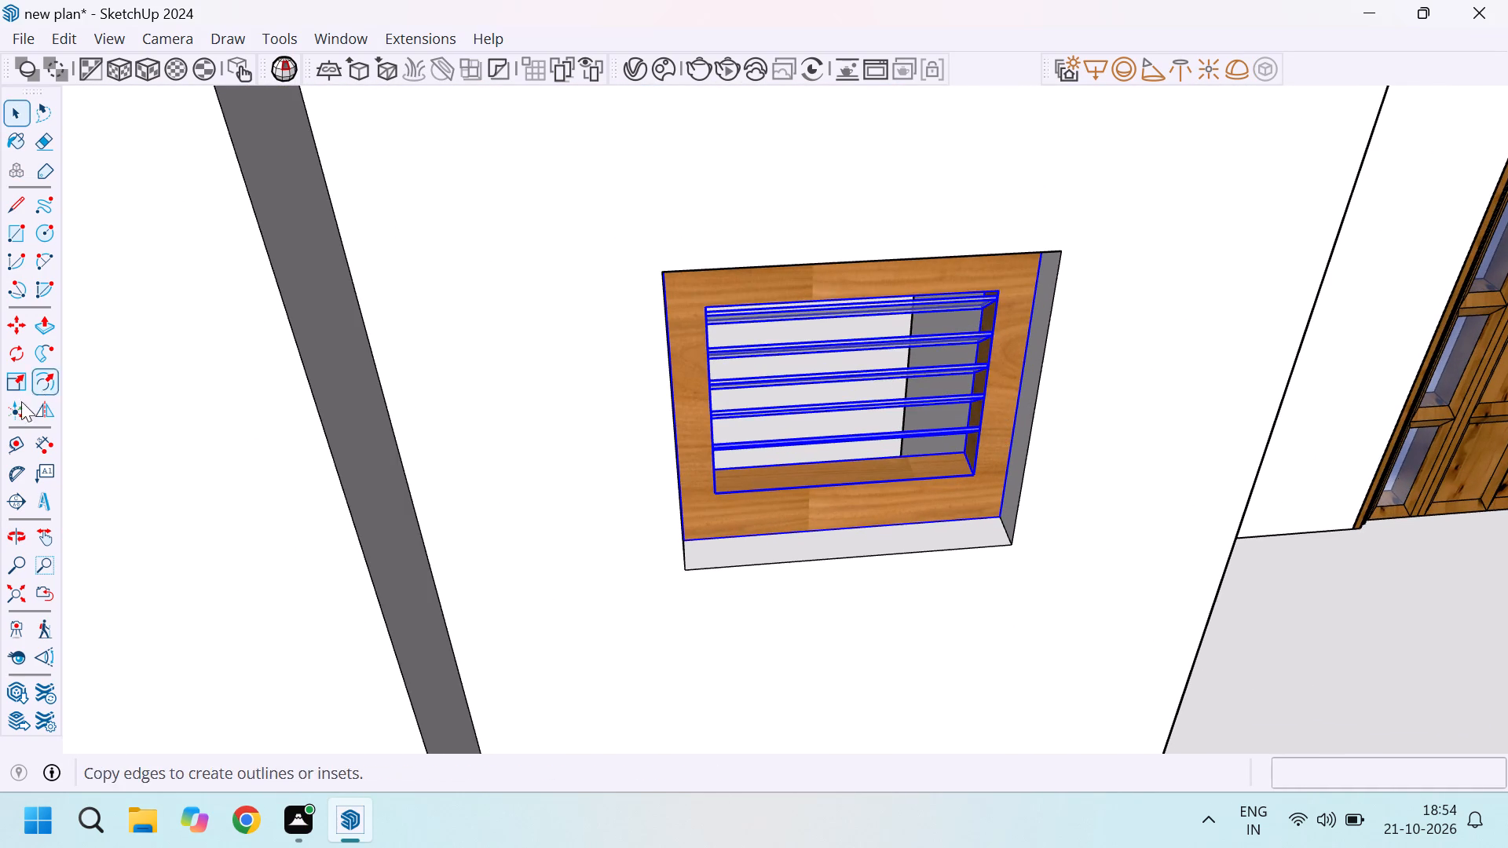
left_click(37, 415)
scroll(730, 521, "down", 4)
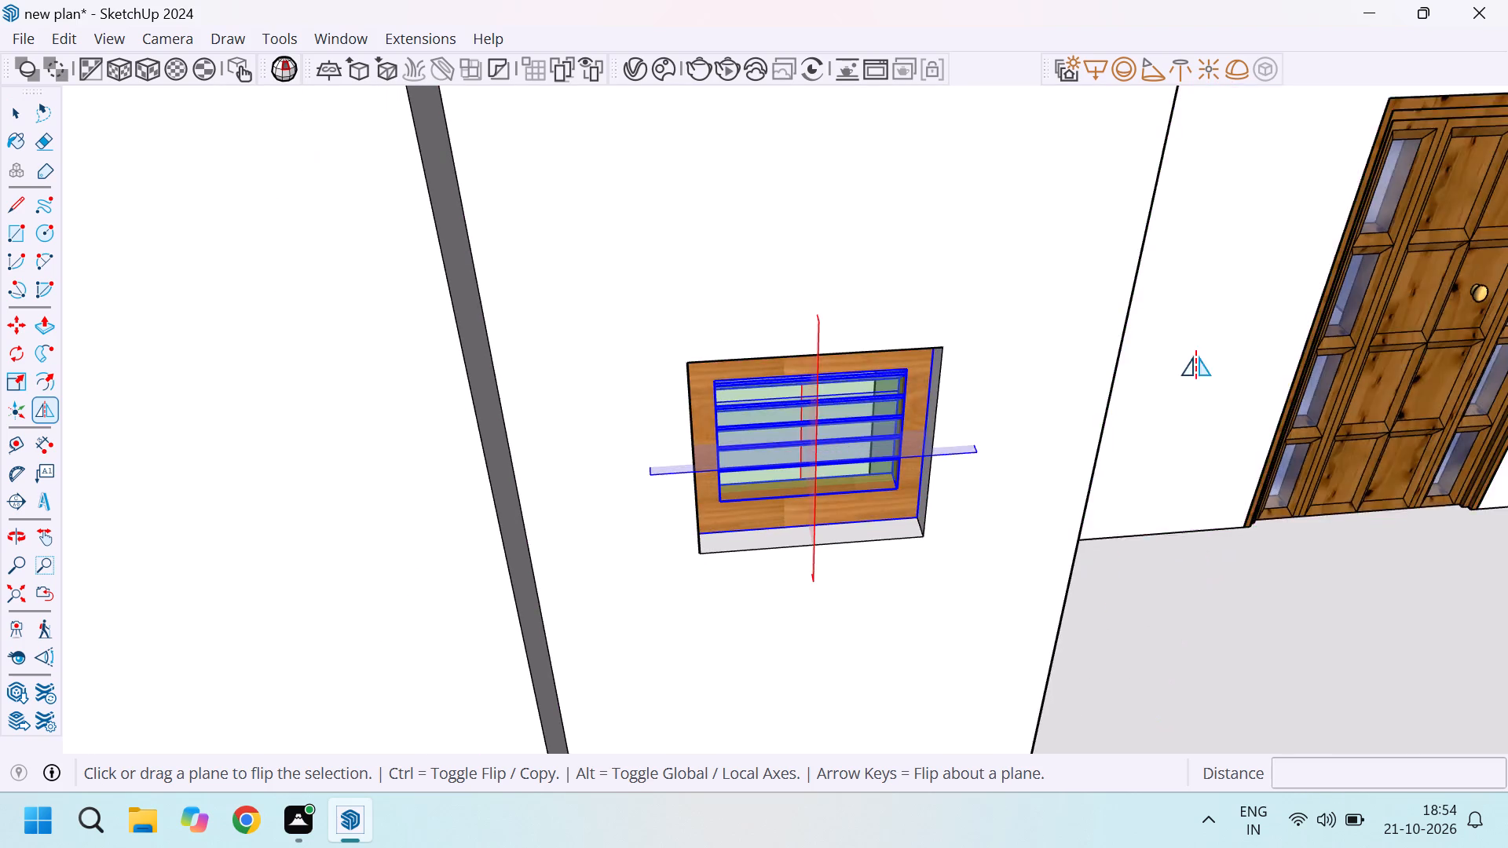
scroll(796, 403, "up", 10)
scroll(880, 404, "down", 8)
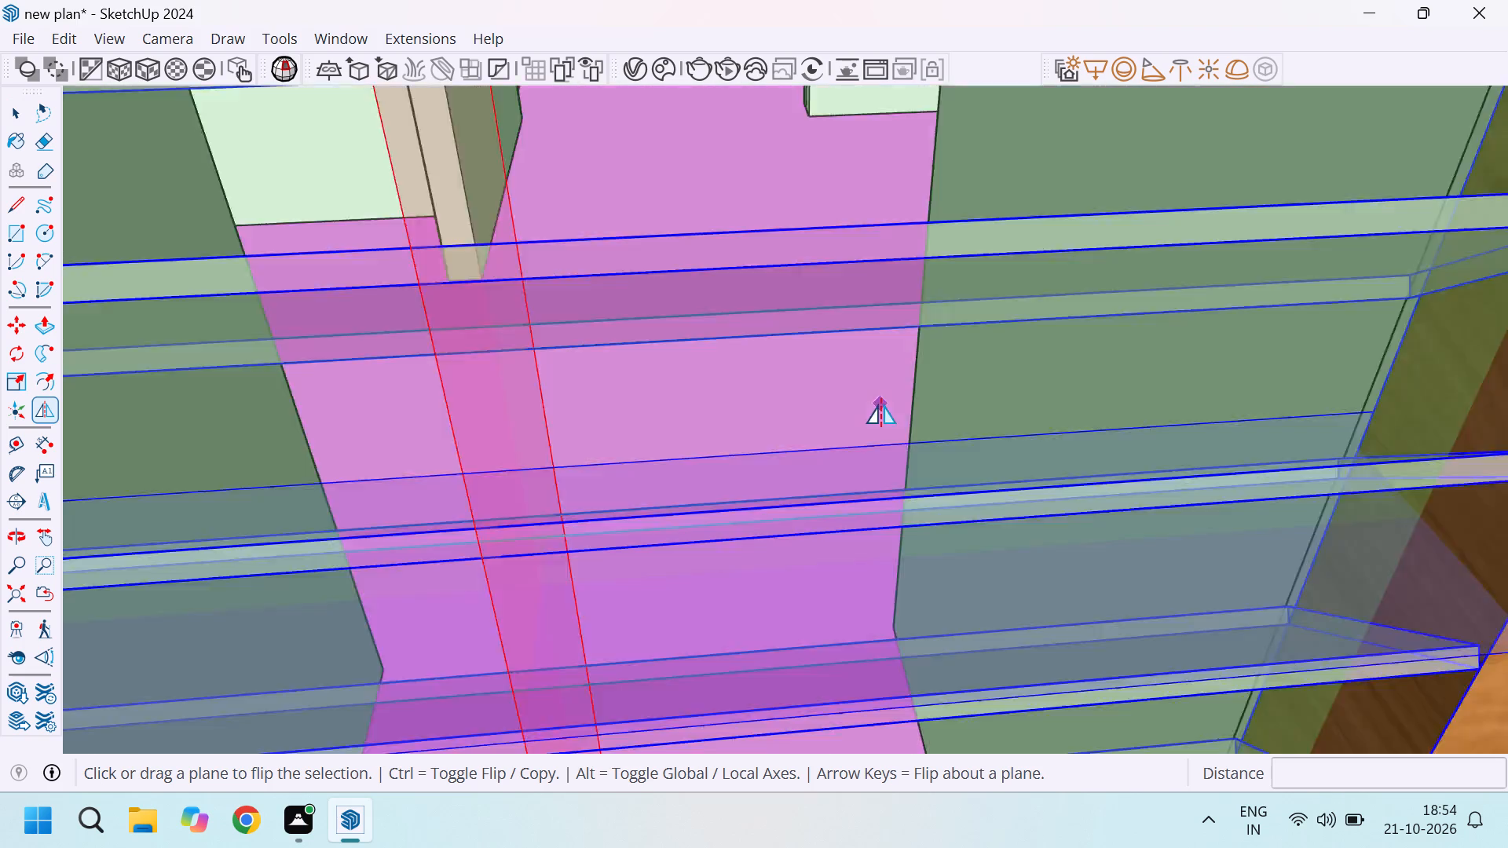
scroll(881, 404, "down", 6)
scroll(891, 400, "up", 4)
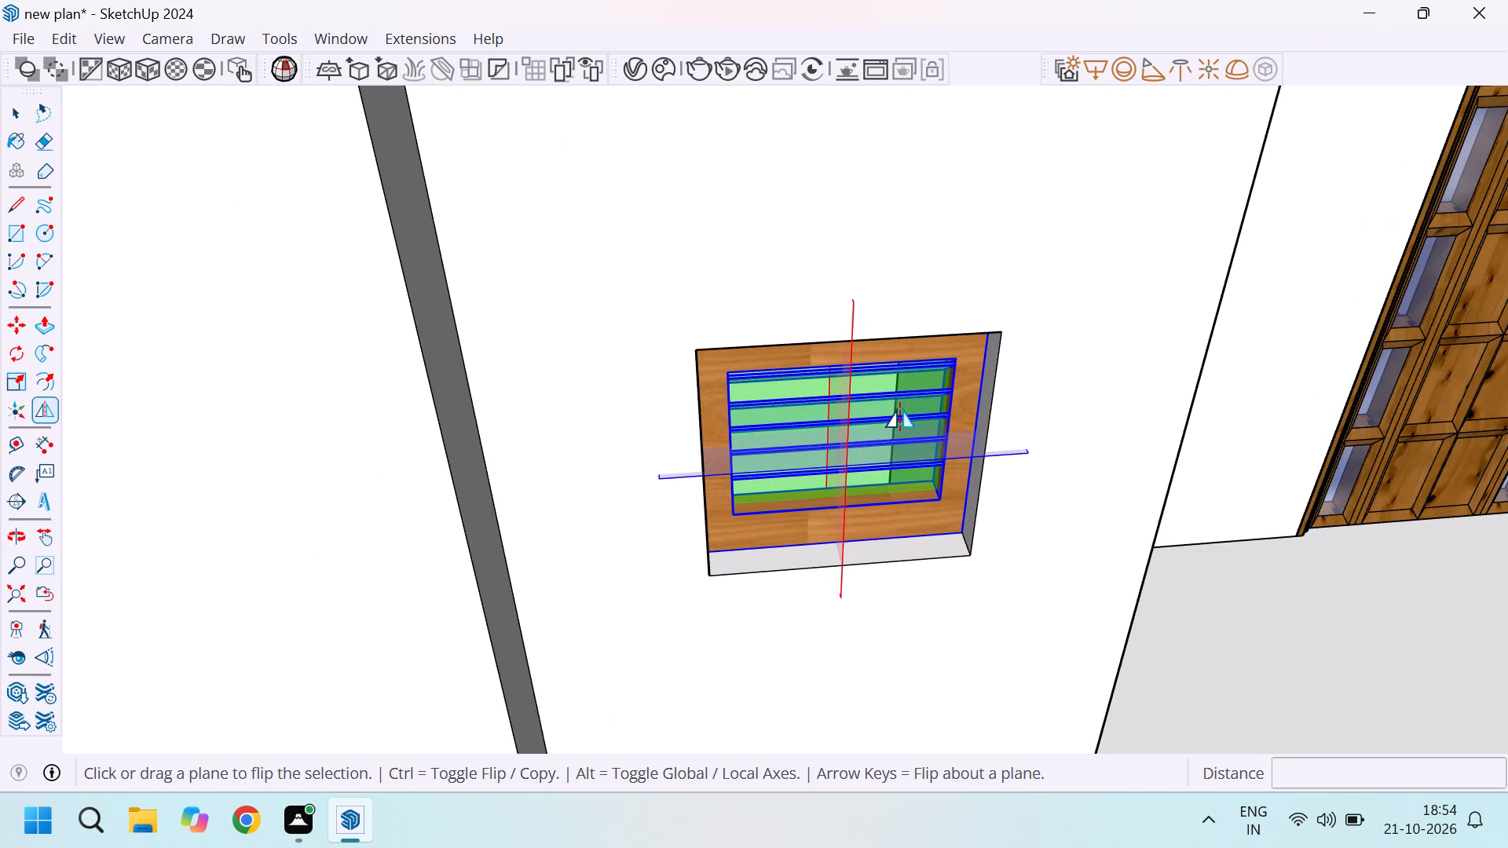
left_click(900, 408)
scroll(903, 460, "down", 4)
key("space")
scroll(870, 510, "down", 7)
left_click(1155, 582)
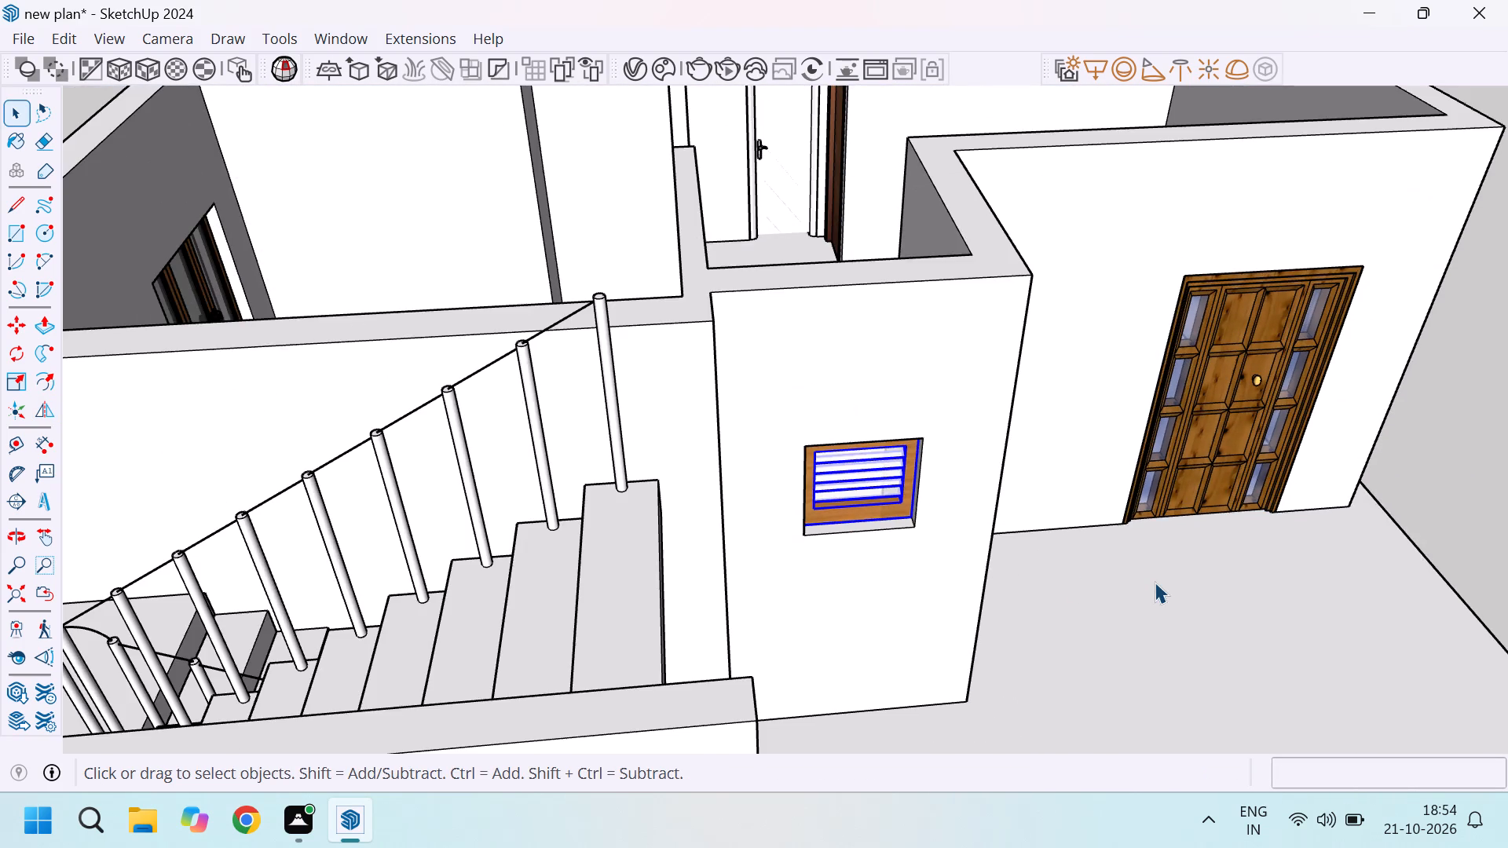
Examine the flipped ventilator in the front wall from outside and from above.
scroll(1129, 582, "down", 5)
middle_click_drag(1142, 618, 913, 350)
scroll(1142, 618, "up", 1)
scroll(970, 444, "down", 8)
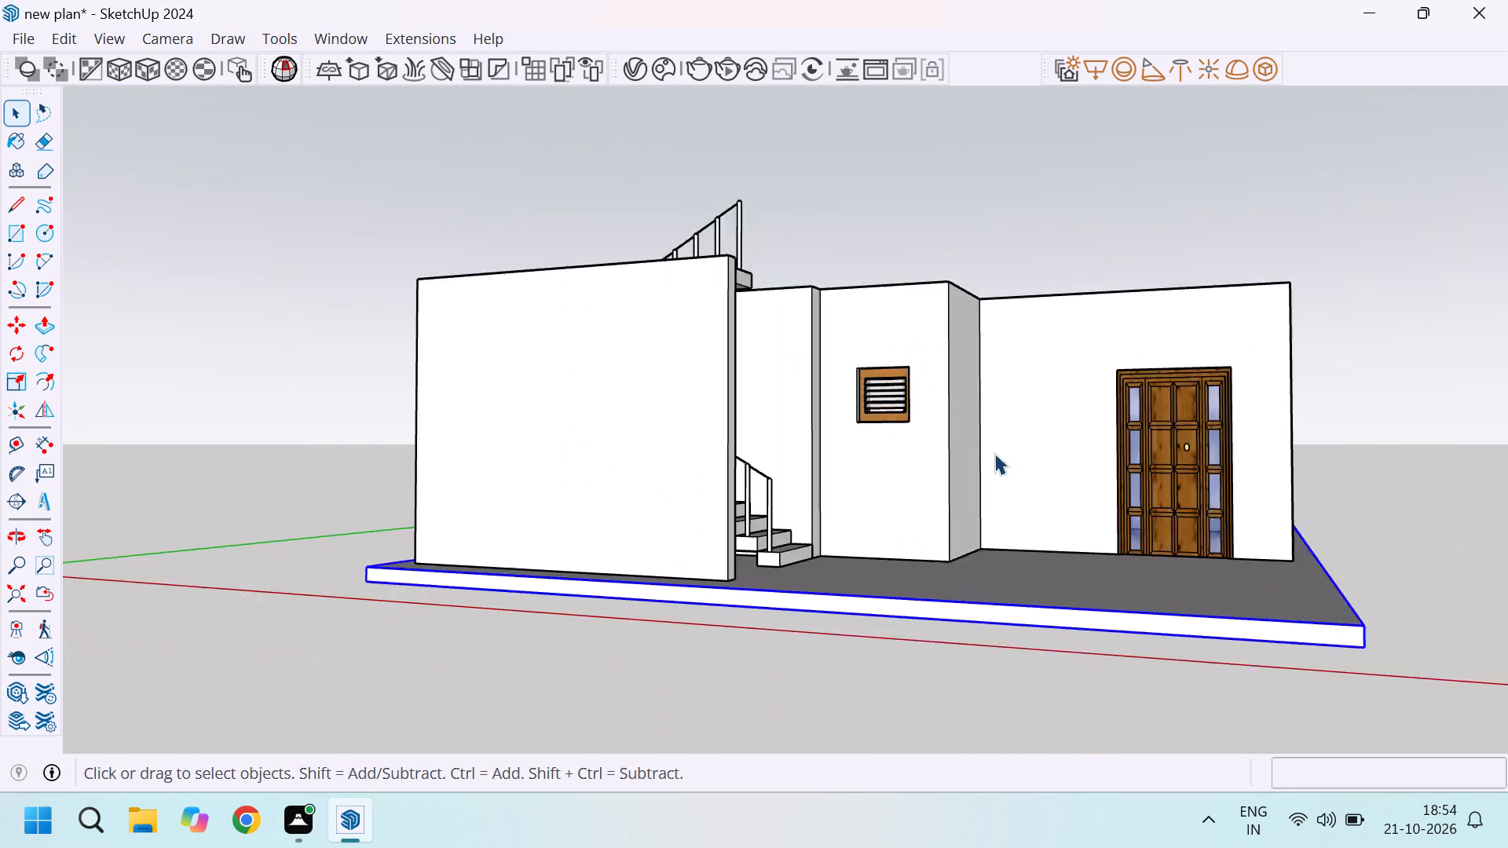
scroll(994, 453, "down", 5)
left_click(1297, 470)
middle_click_drag(1072, 452, 1120, 692)
scroll(1060, 559, "down", 5)
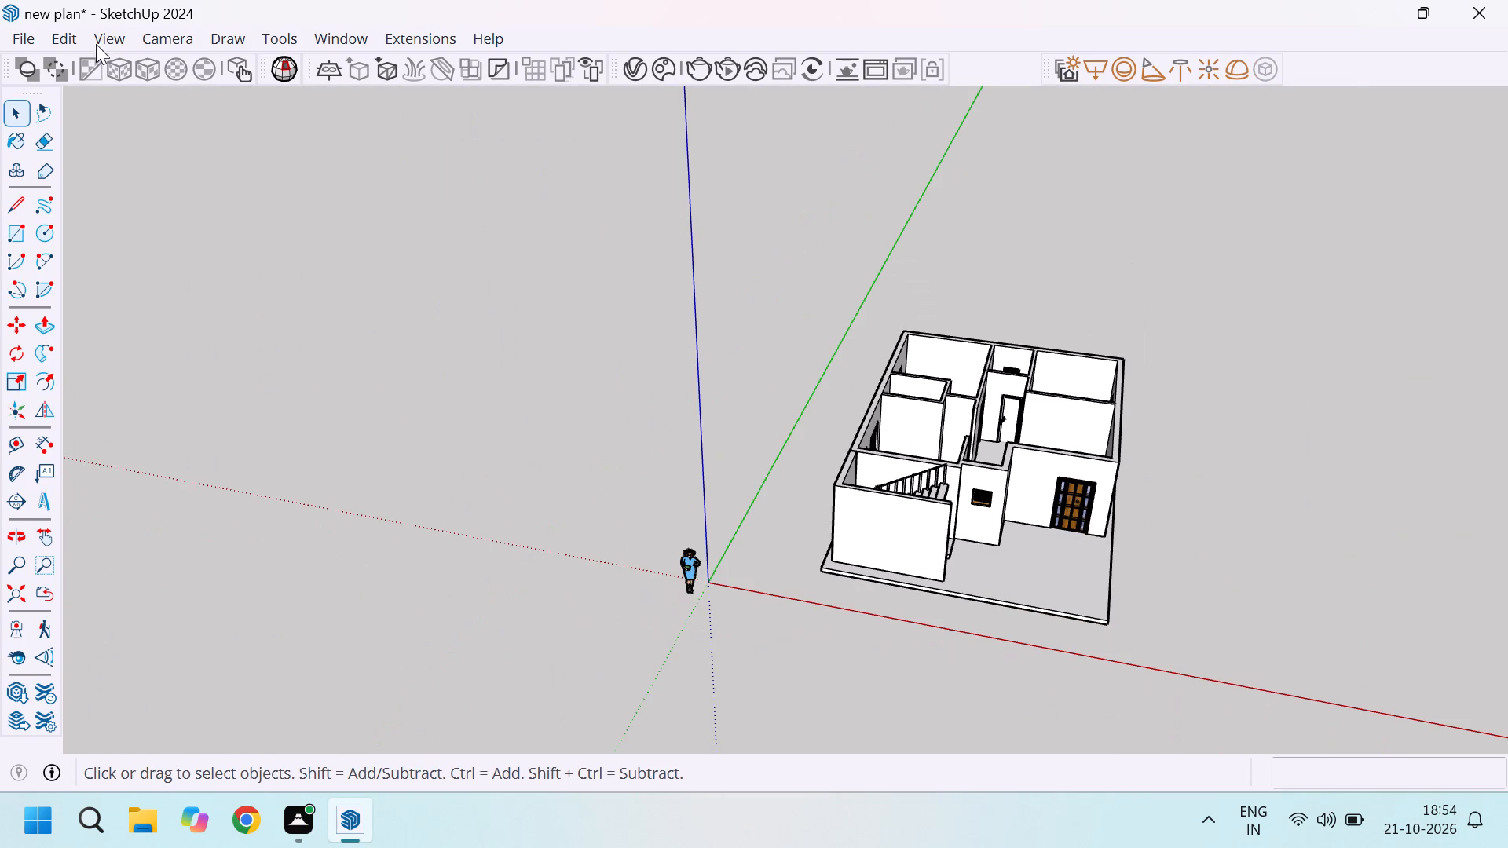
Unhide all hidden objects in the model.
left_click(66, 37)
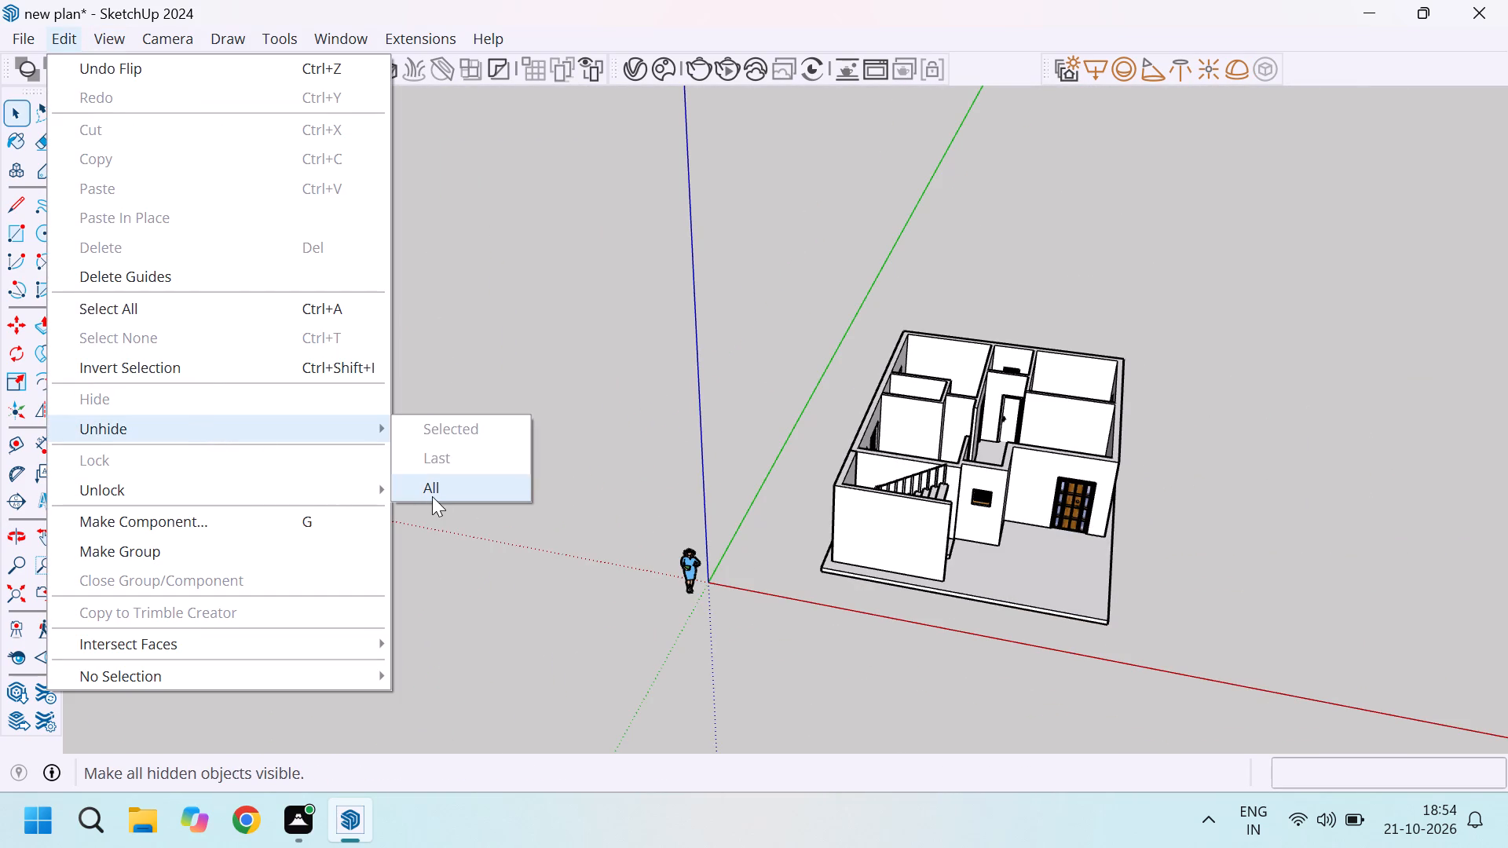
left_click(432, 490)
left_click(1319, 395)
Examine the whole house with its roof slab, stair opening, windows and plinth from all sides.
middle_click_drag(1129, 488, 953, 210)
scroll(1122, 484, "up", 1)
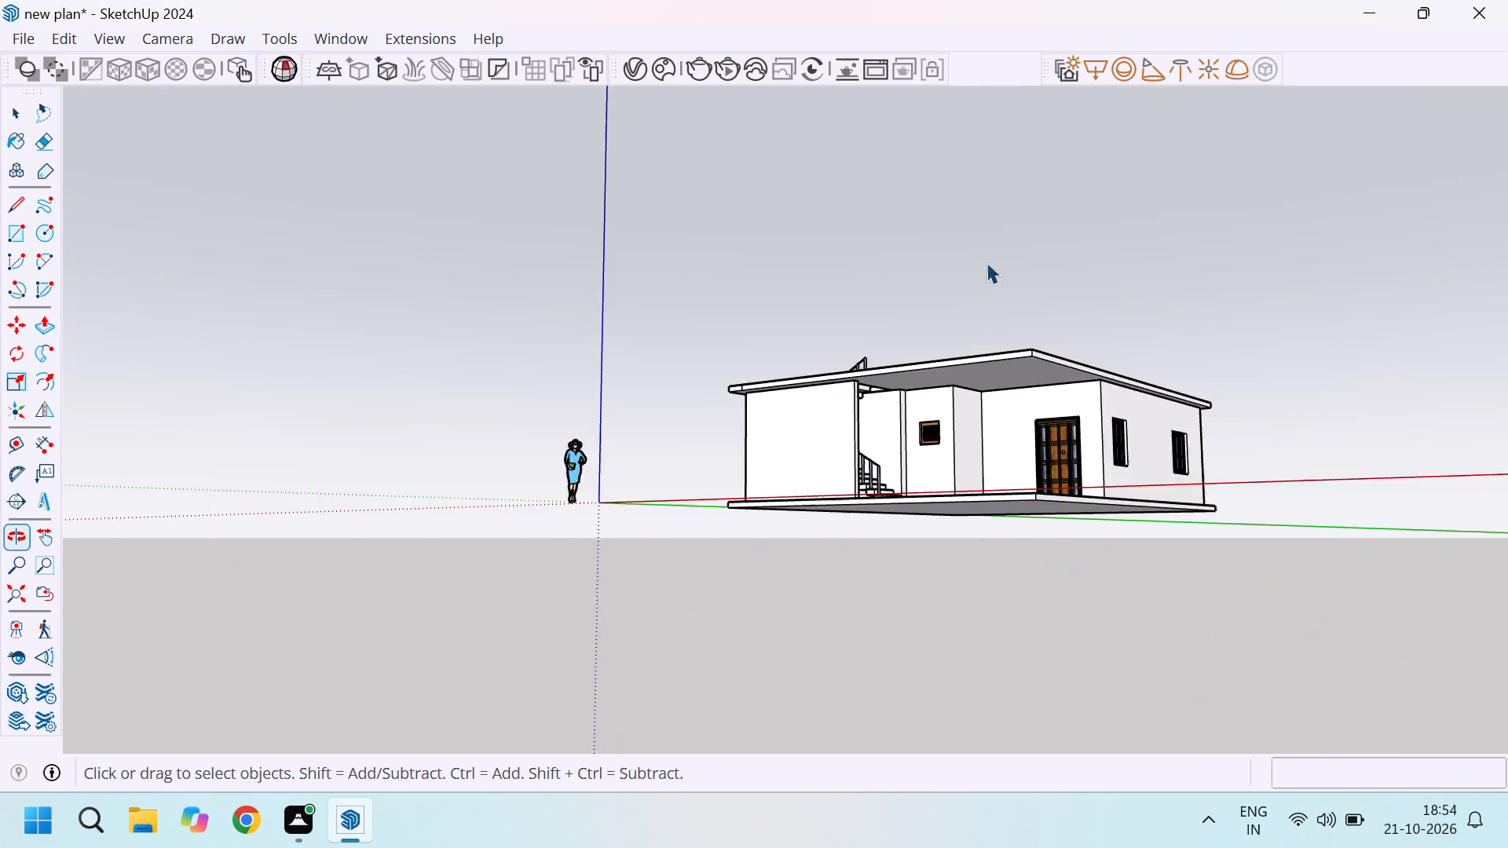
scroll(1010, 421, "up", 5)
middle_click_drag(1070, 451, 1010, 597)
scroll(1104, 550, "up", 6)
scroll(924, 508, "down", 6)
middle_click_drag(1105, 499, 785, 631)
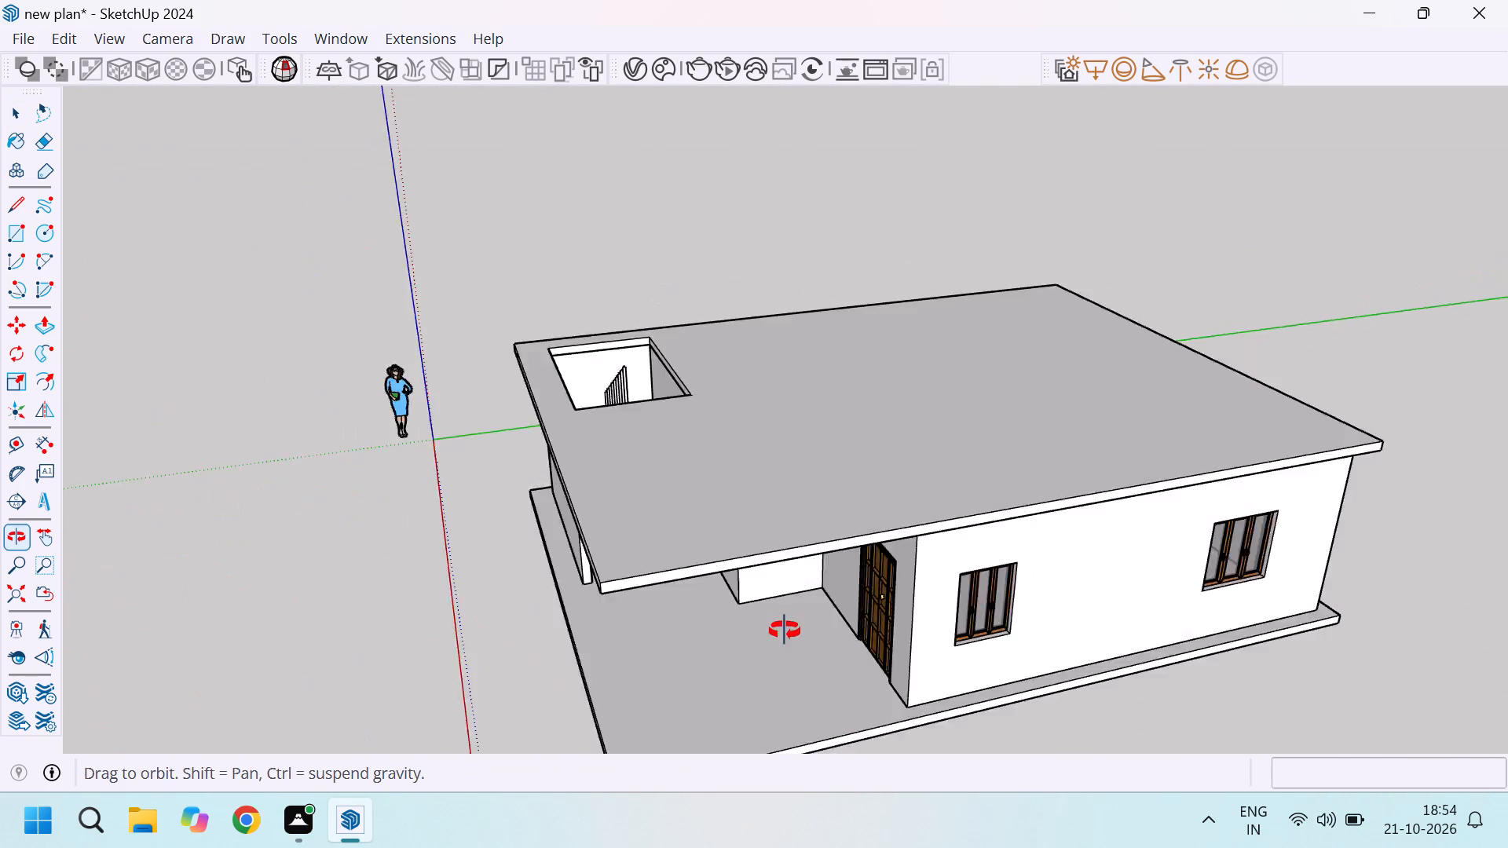
middle_click_drag(785, 631, 1054, 539)
scroll(556, 464, "down", 6)
scroll(610, 571, "up", 1)
middle_click_drag(637, 582, 661, 590)
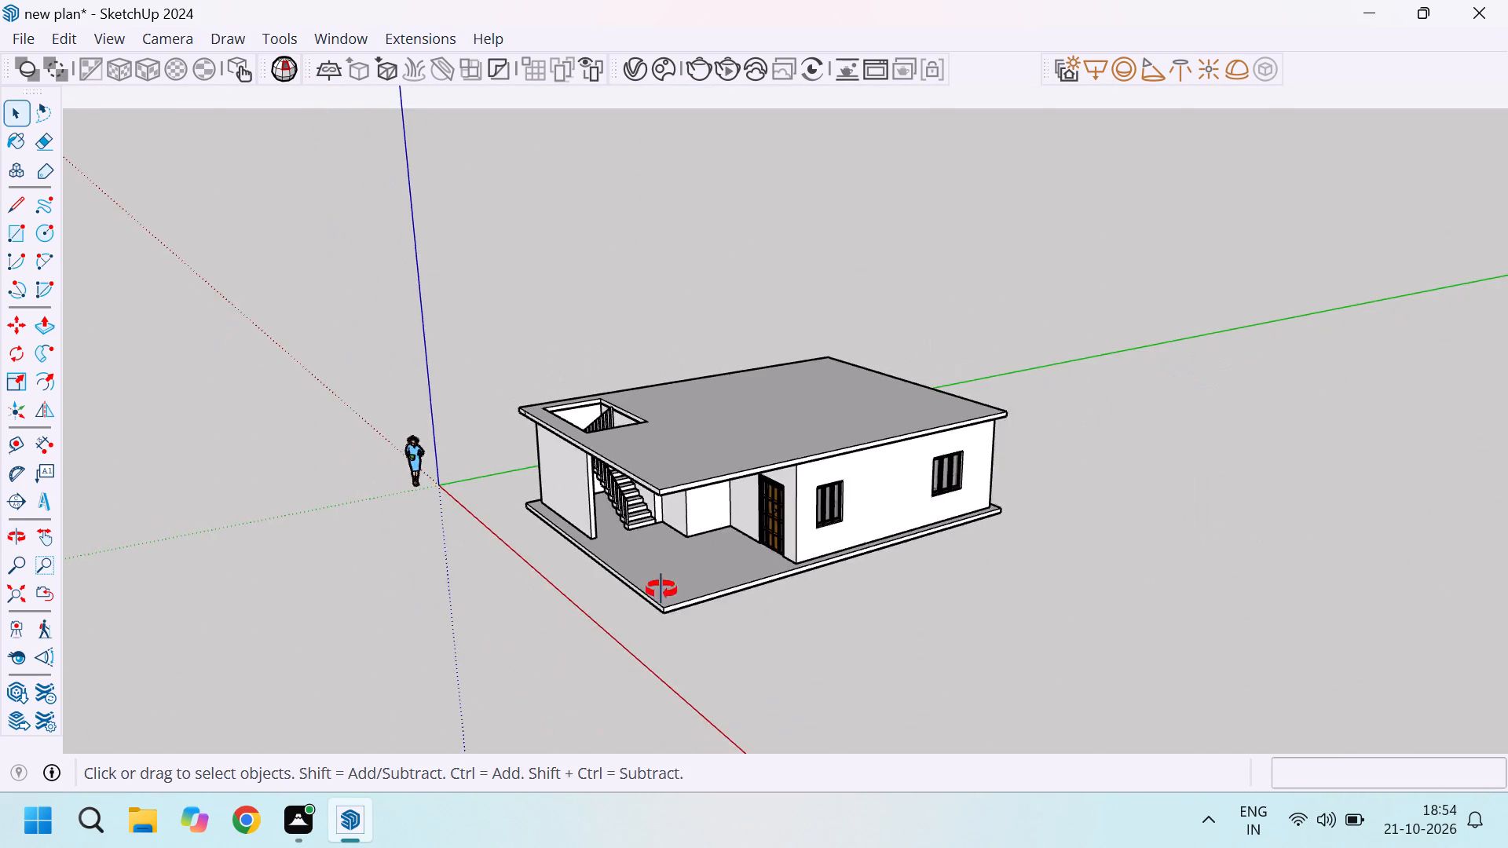
middle_click_drag(661, 590, 928, 607)
scroll(902, 549, "up", 5)
scroll(1014, 533, "down", 6)
scroll(759, 544, "up", 6)
scroll(617, 583, "down", 5)
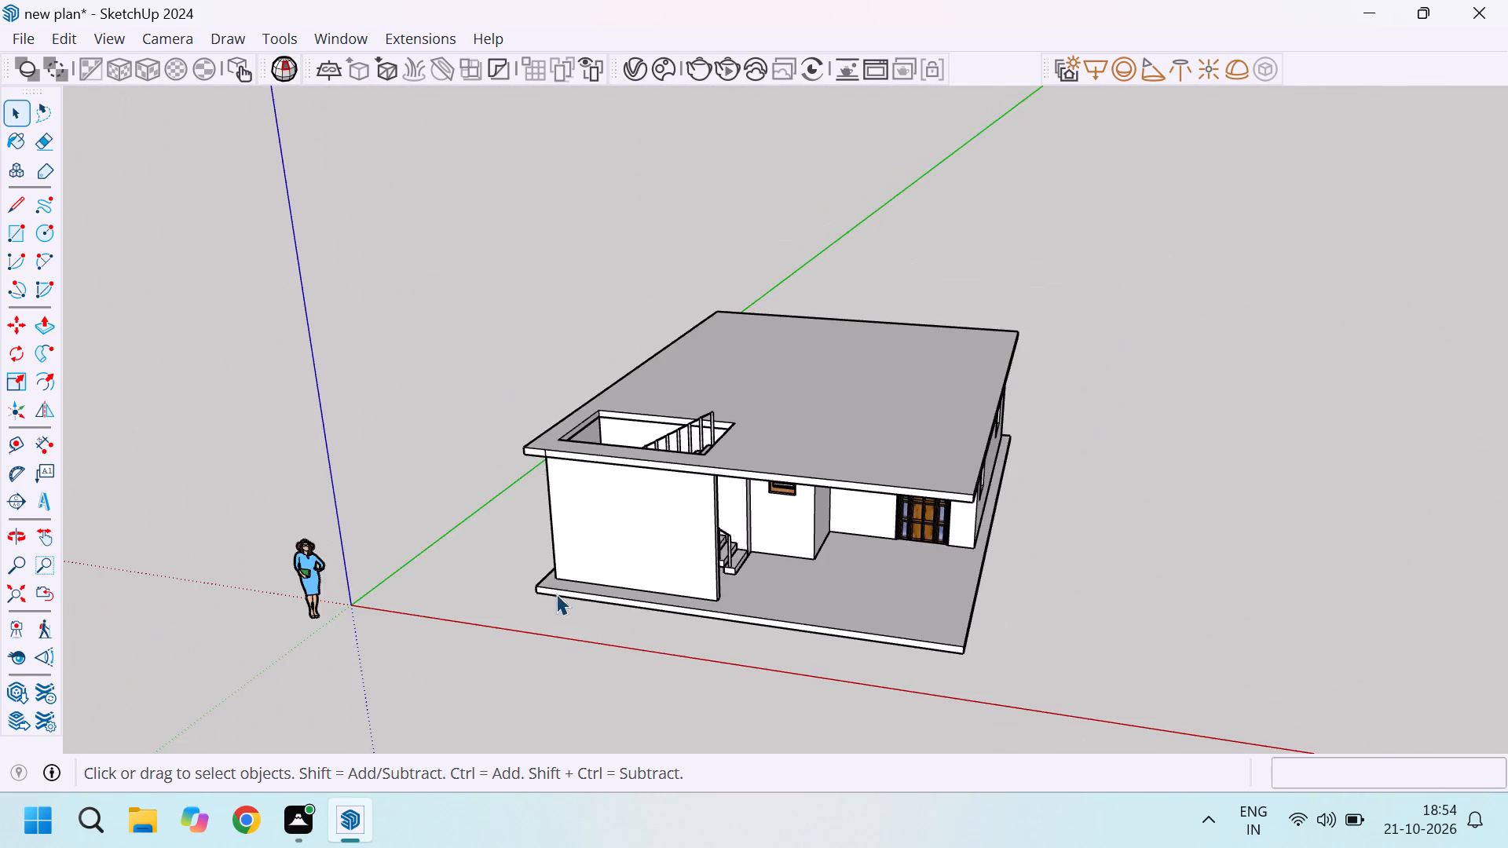
middle_click_drag(567, 611, 952, 633)
scroll(754, 596, "up", 11)
scroll(660, 550, "down", 7)
scroll(769, 652, "up", 4)
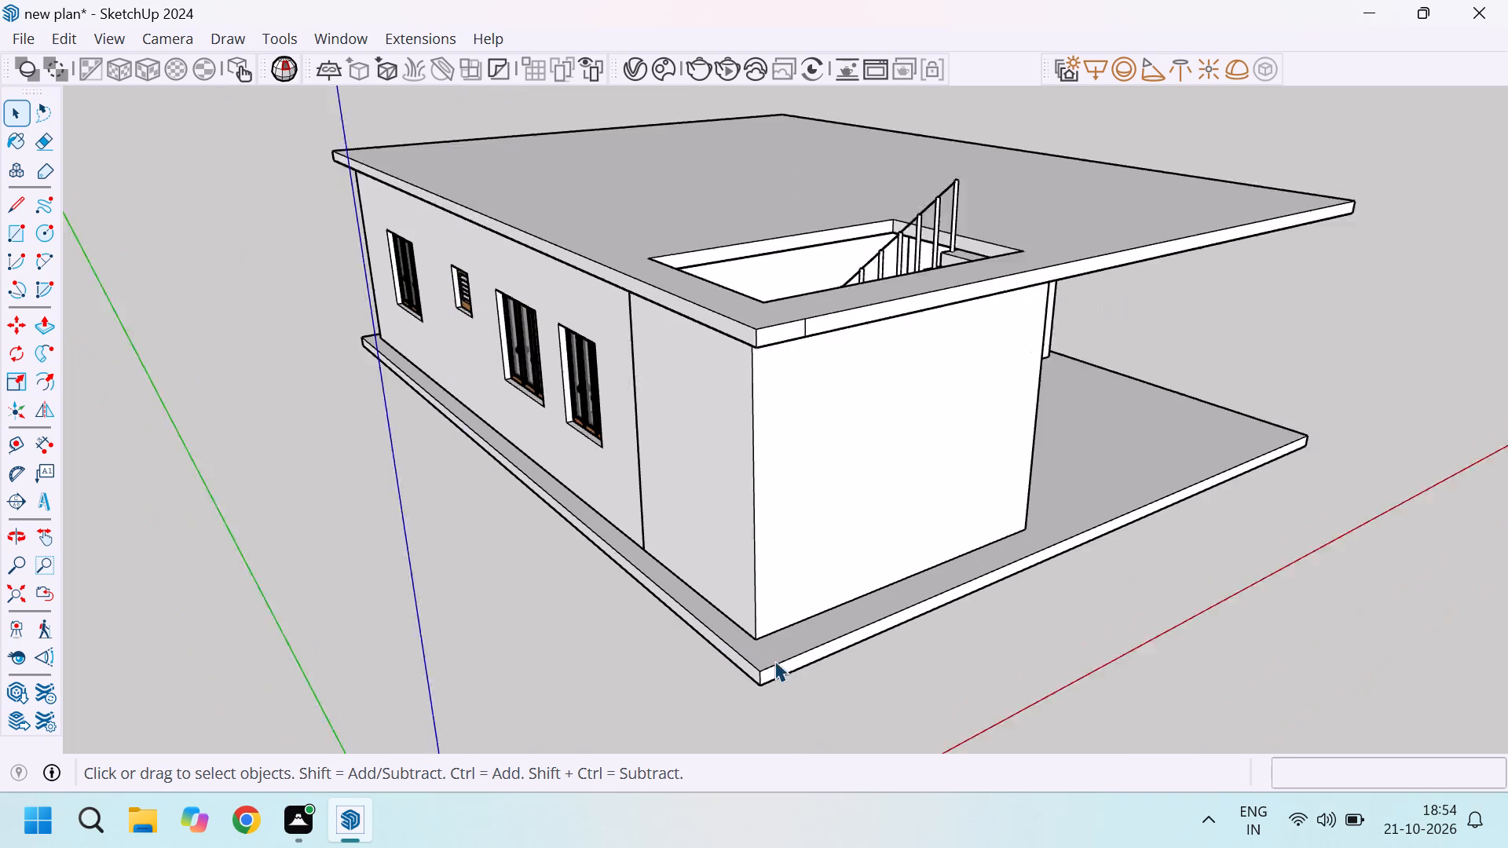
scroll(774, 660, "up", 2)
scroll(610, 596, "down", 6)
middle_click_drag(754, 620, 607, 715)
scroll(605, 654, "up", 6)
scroll(556, 660, "down", 3)
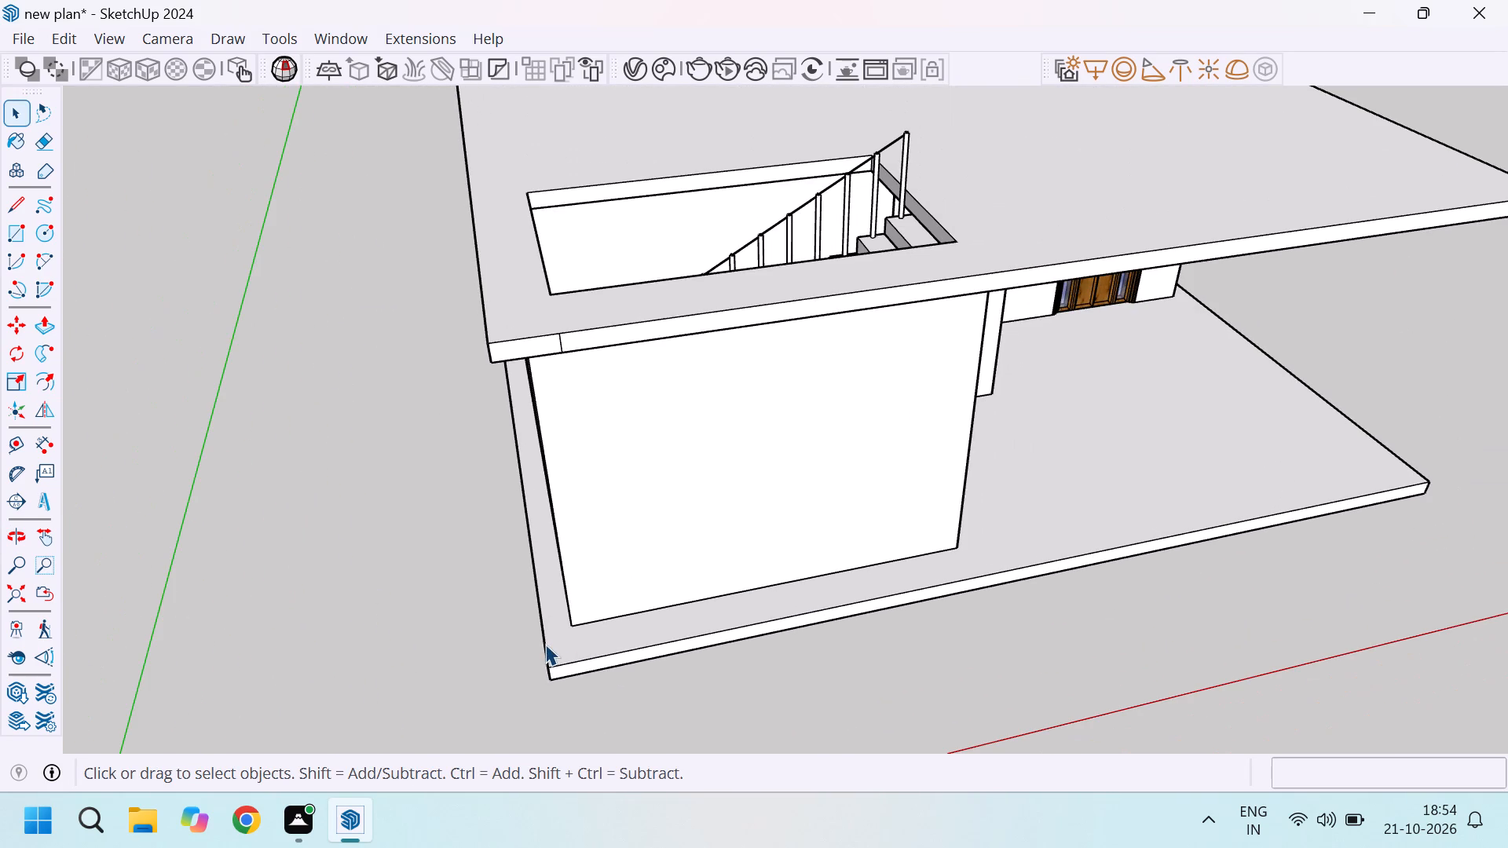
scroll(544, 641, "down", 3)
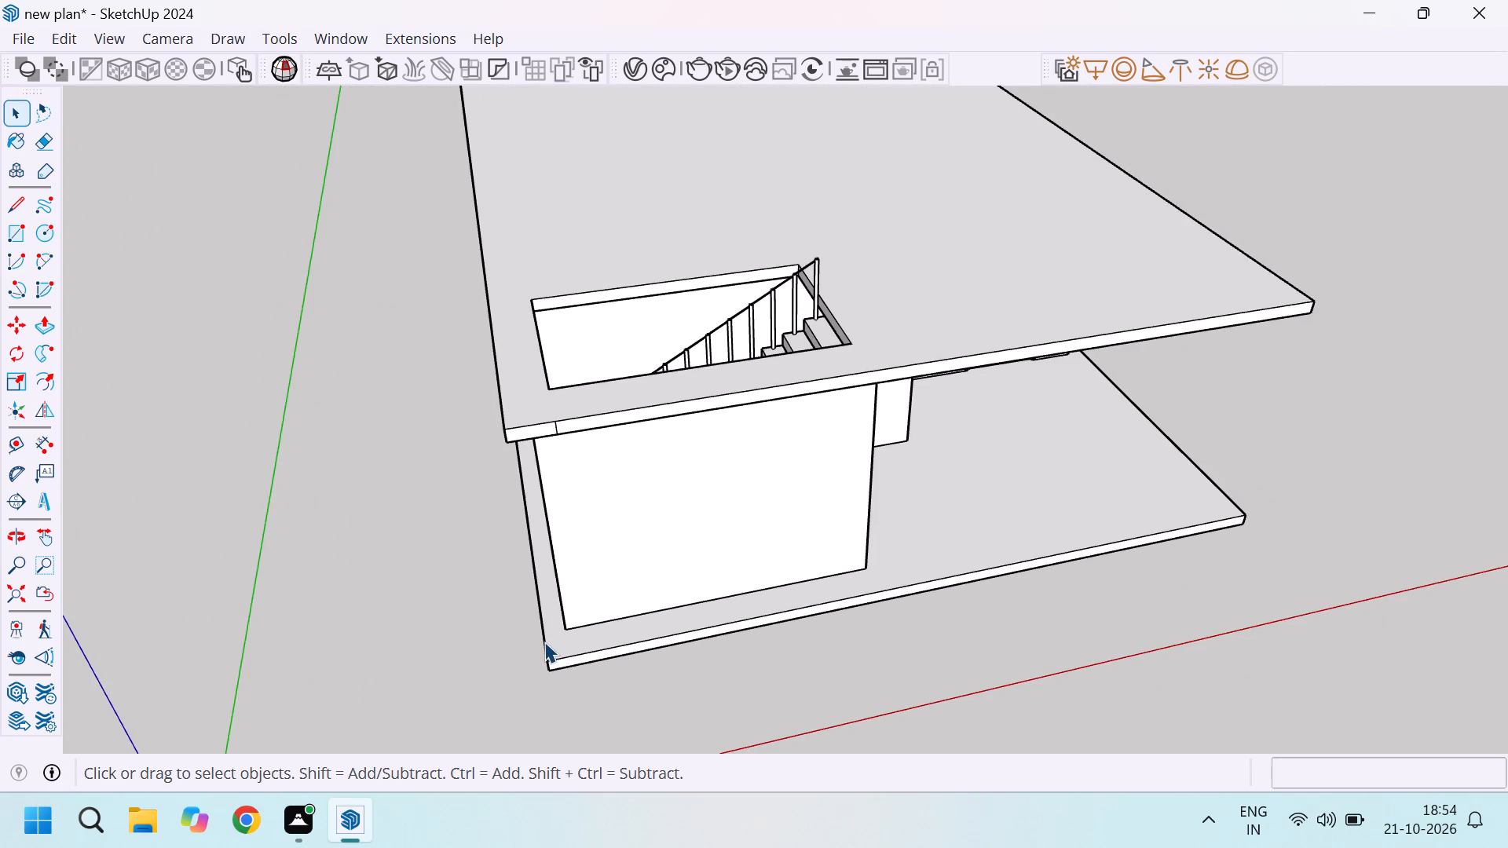
Draw a rectangle over the plinth's top face, spanning from one outer corner to the diagonally opposite corner.
key("r")
scroll(546, 660, "up", 11)
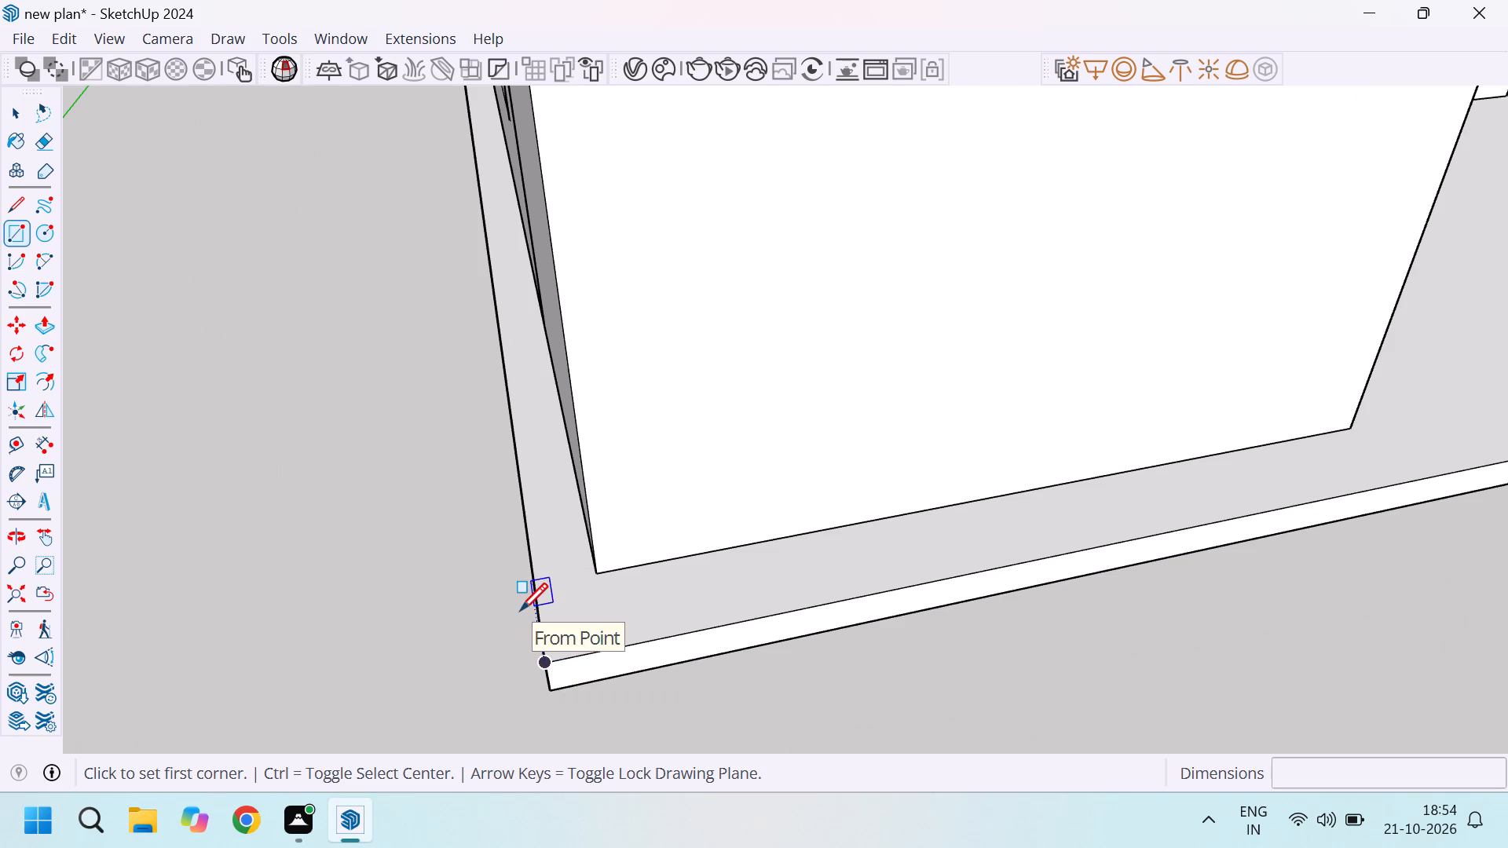
scroll(442, 707, "down", 13)
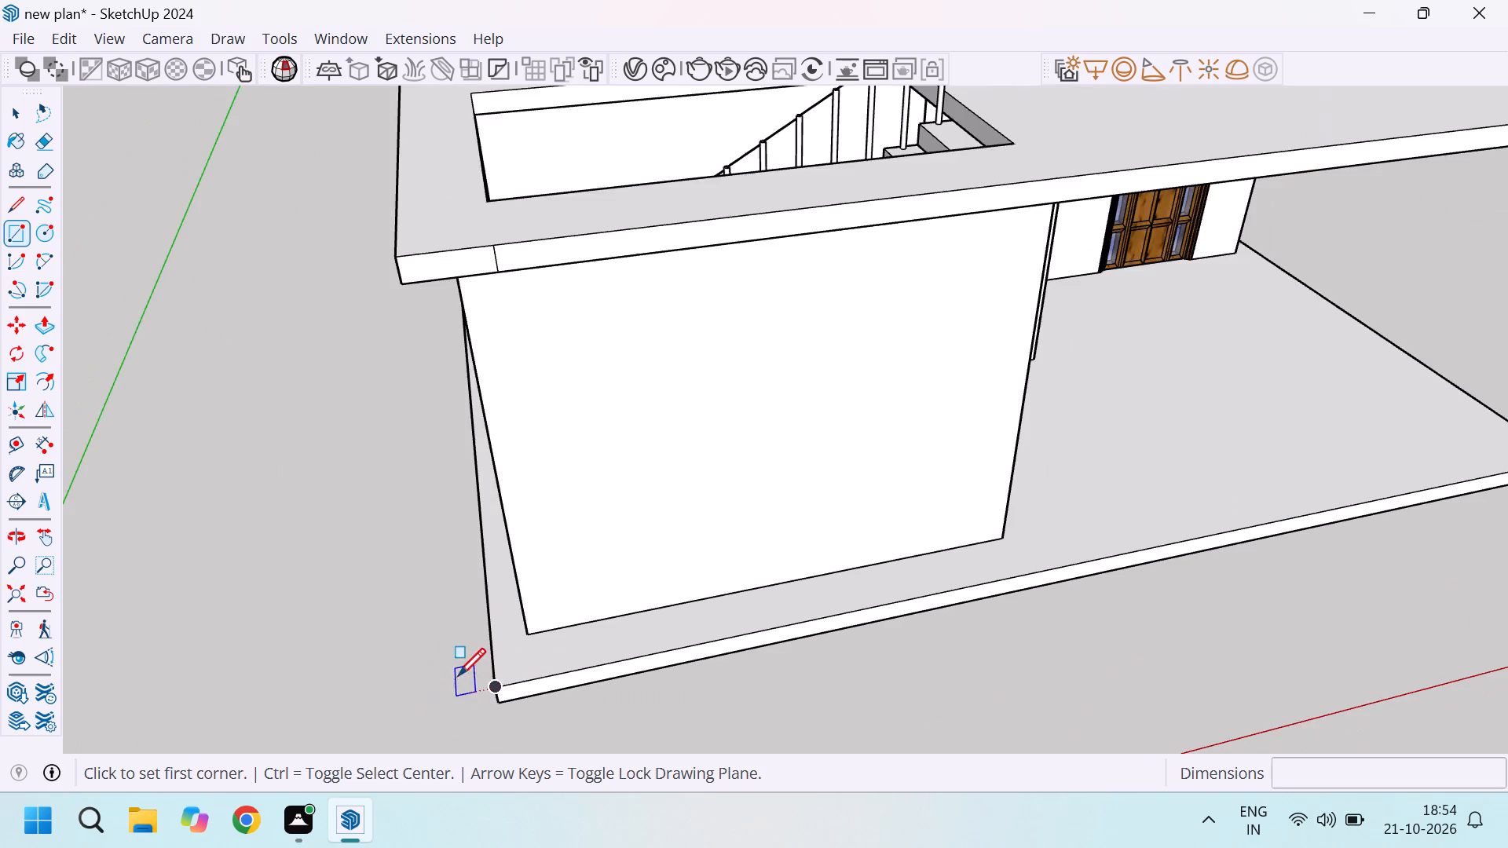
scroll(458, 675, "down", 5)
scroll(1353, 437, "up", 6)
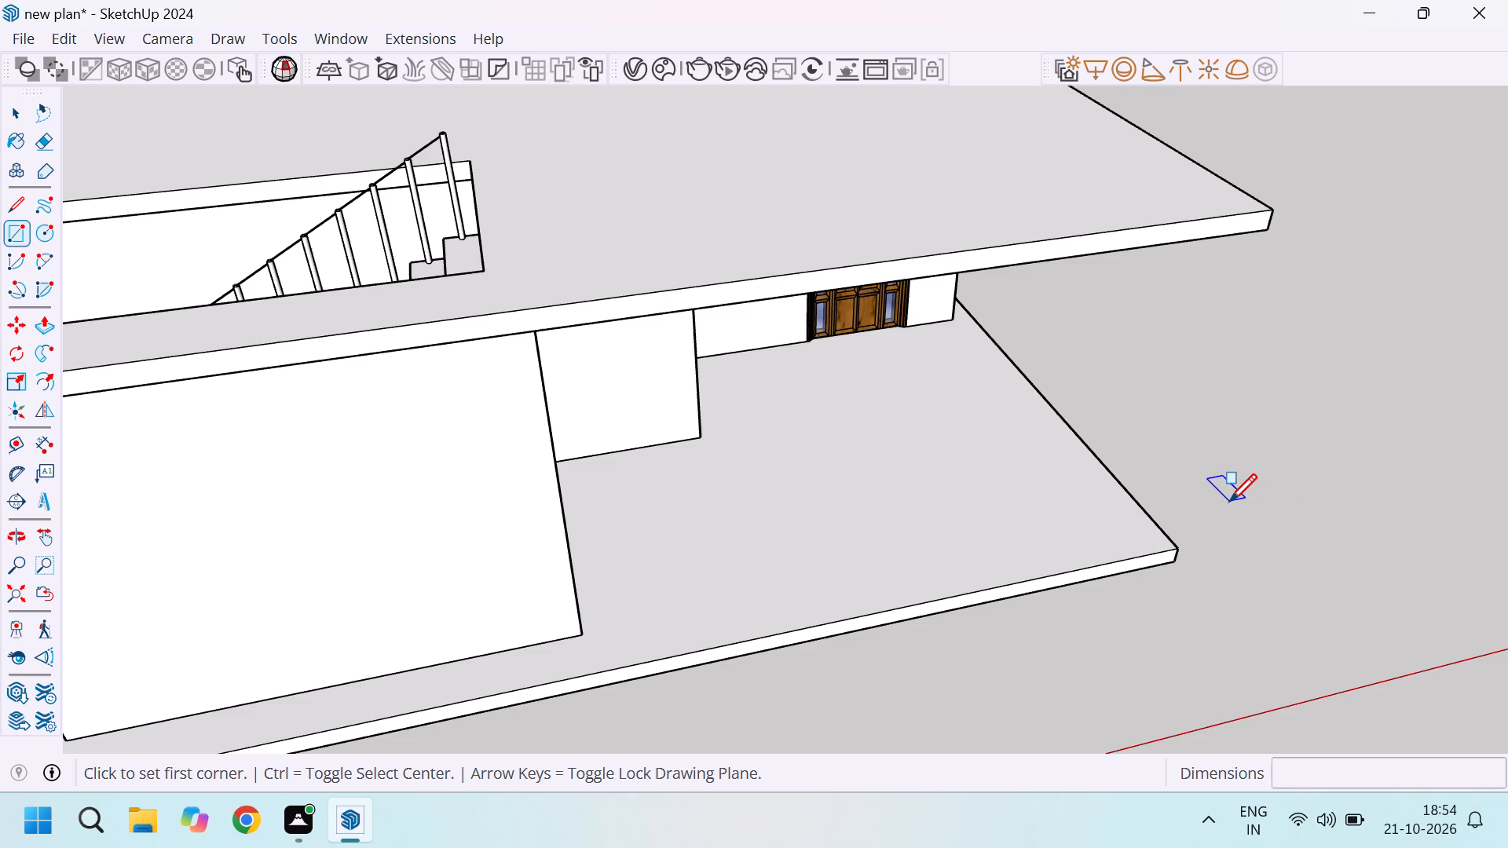
scroll(1209, 519, "up", 5)
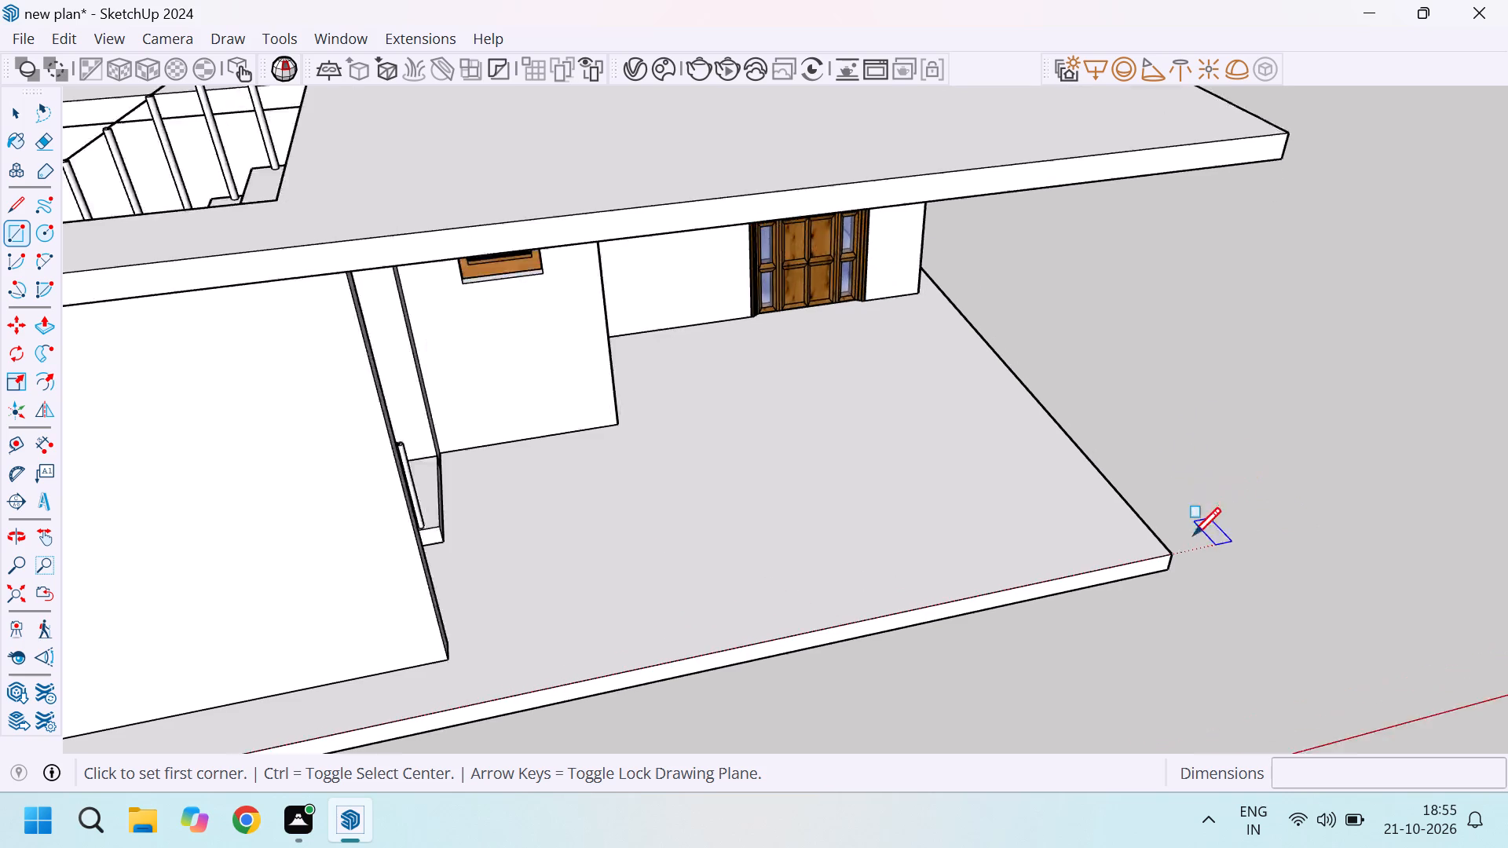
scroll(1166, 554, "up", 4)
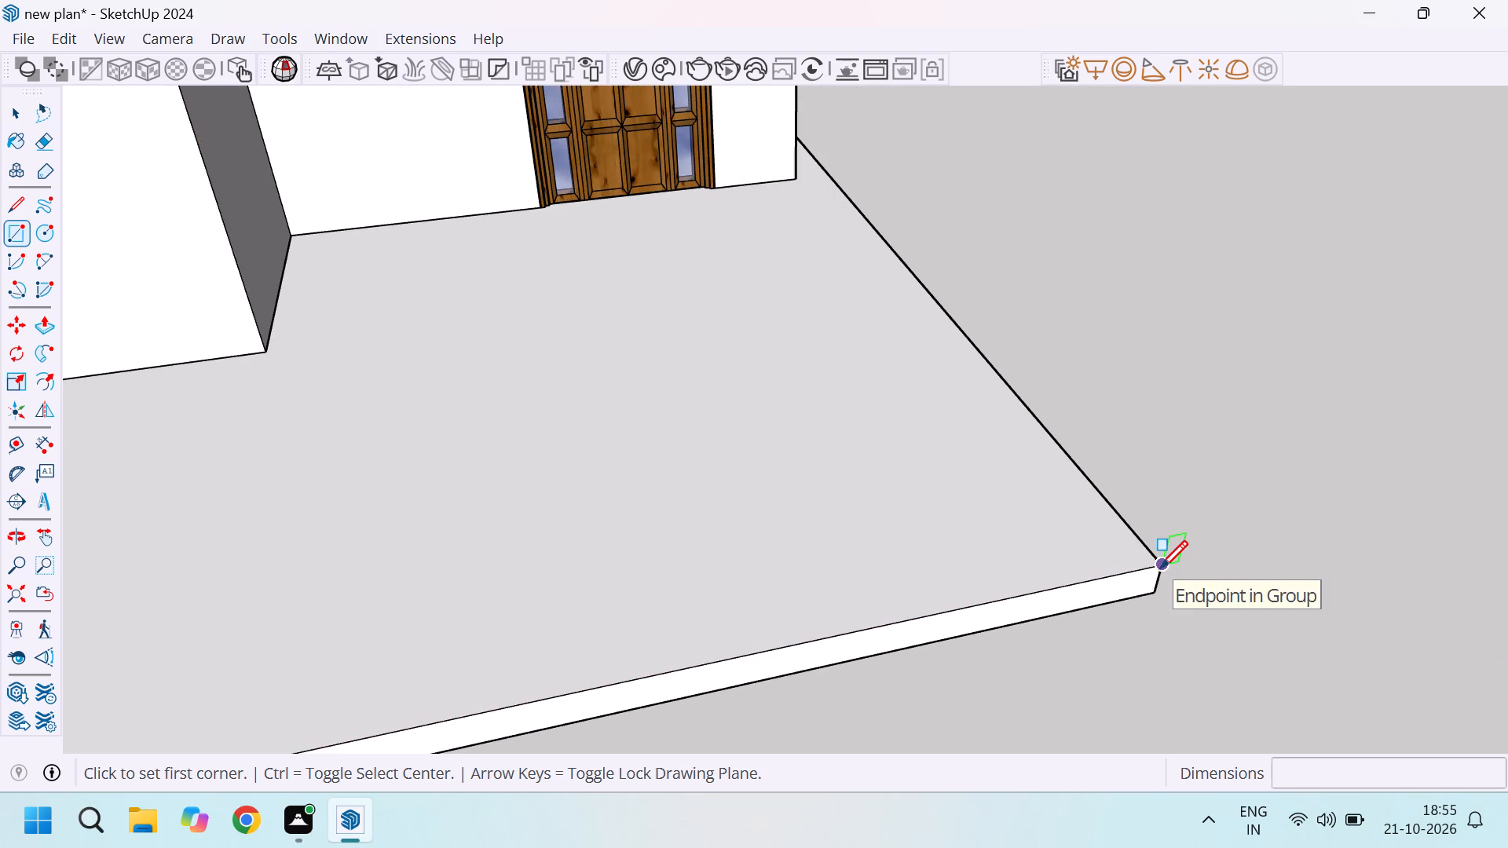
left_click(1160, 568)
scroll(1121, 365, "down", 20)
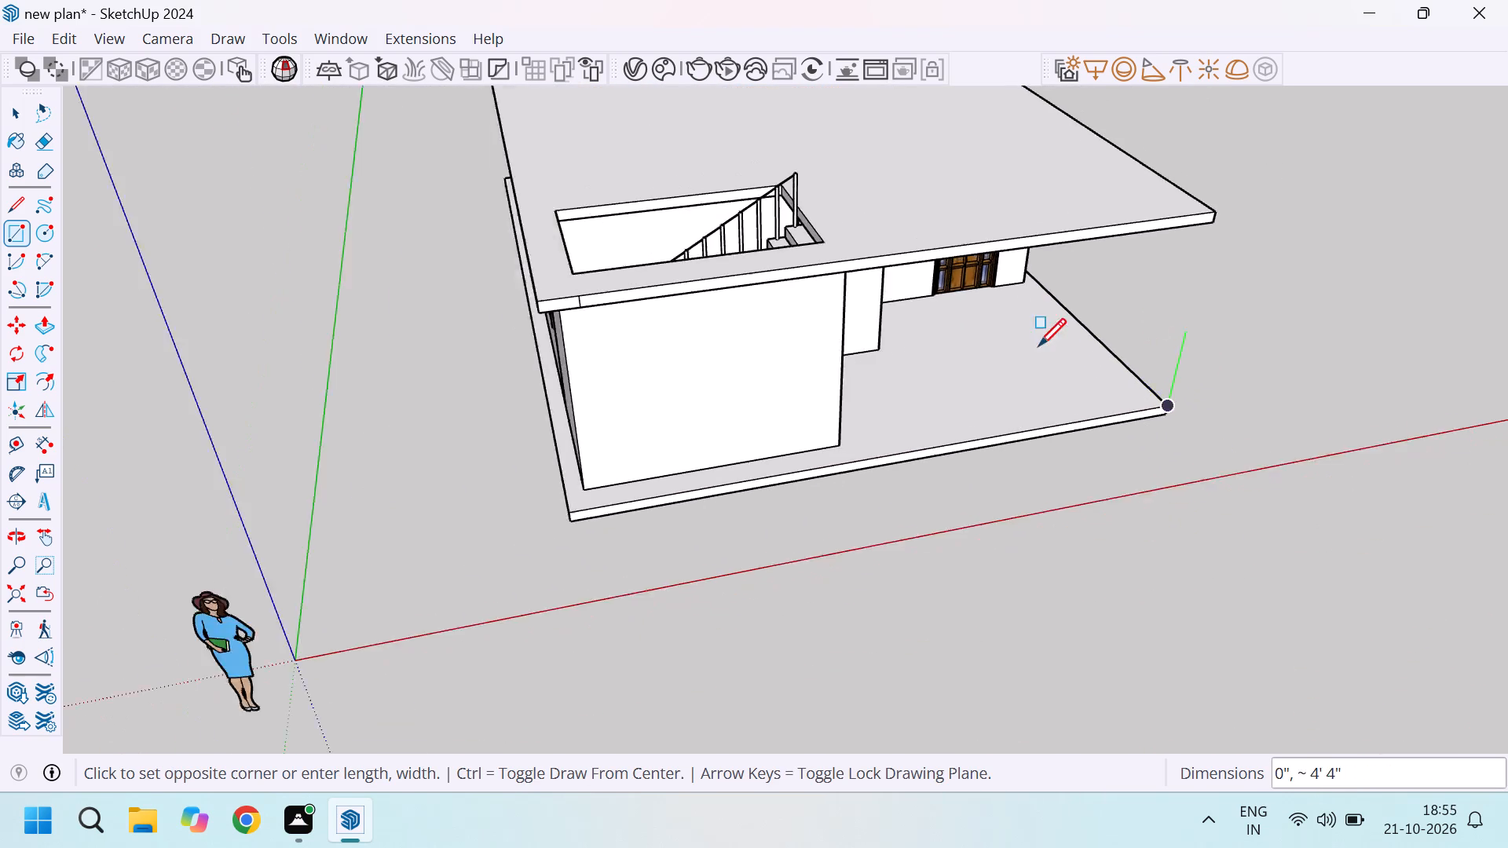
middle_click_drag(611, 313, 1076, 257)
scroll(213, 388, "up", 14)
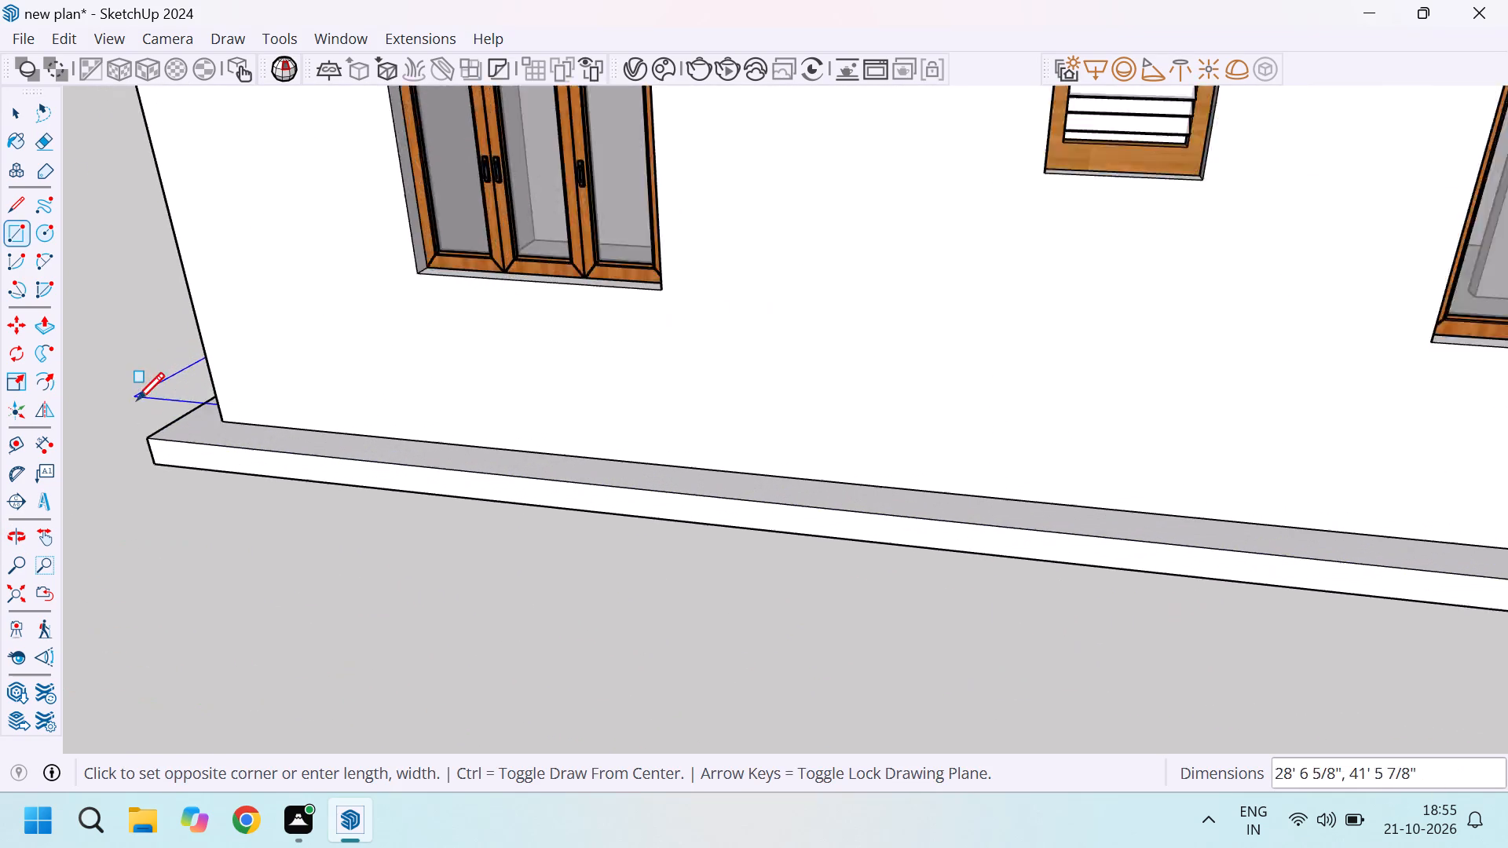
scroll(137, 400, "up", 6)
left_click(156, 467)
Offset the plinth rectangle's outline inward by 4.5".
scroll(177, 473, "down", 5)
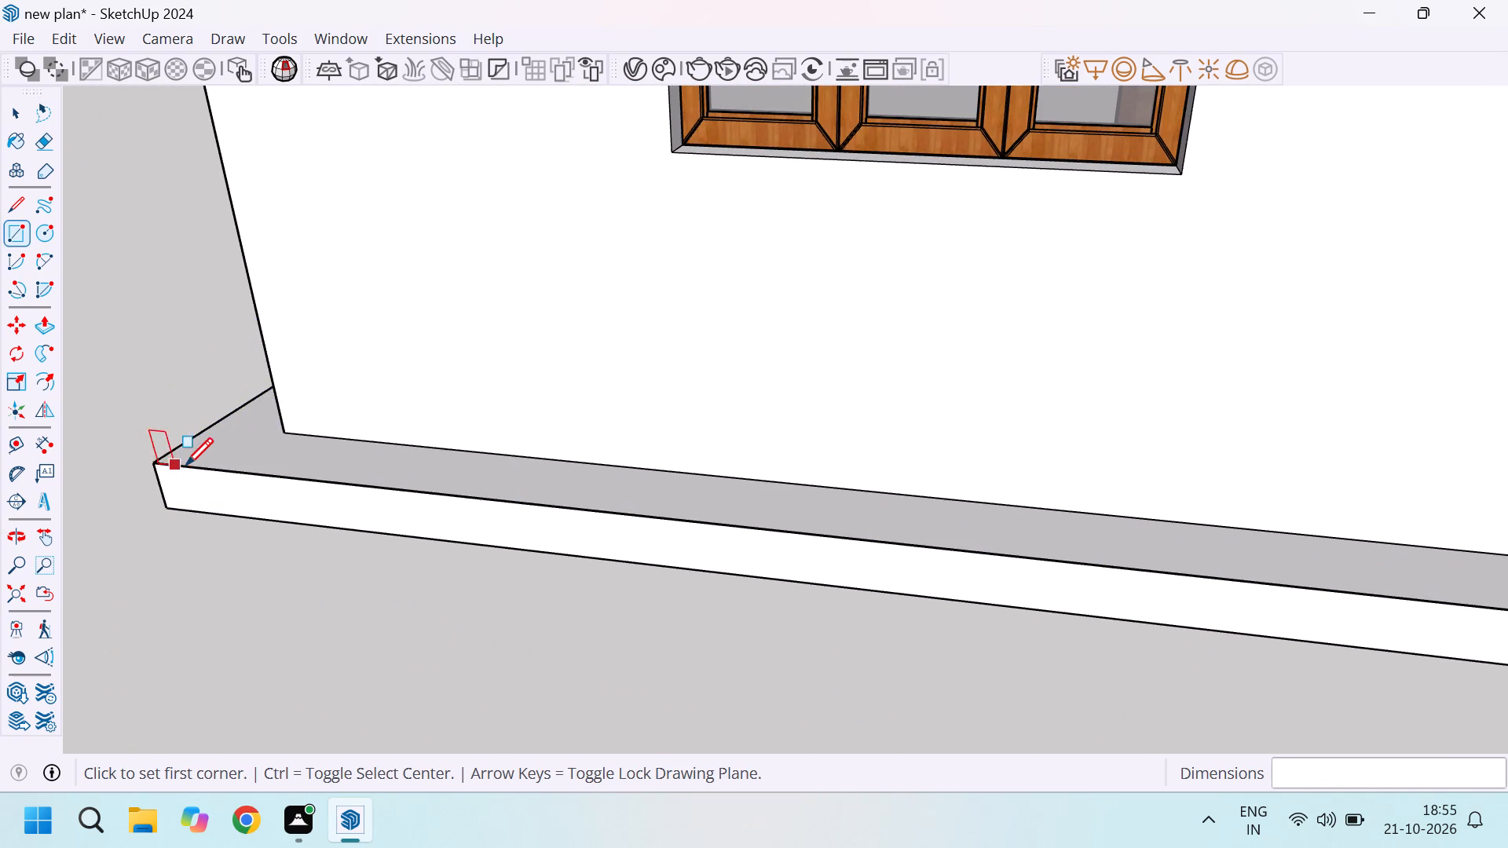
scroll(185, 465, "up", 6)
key("f")
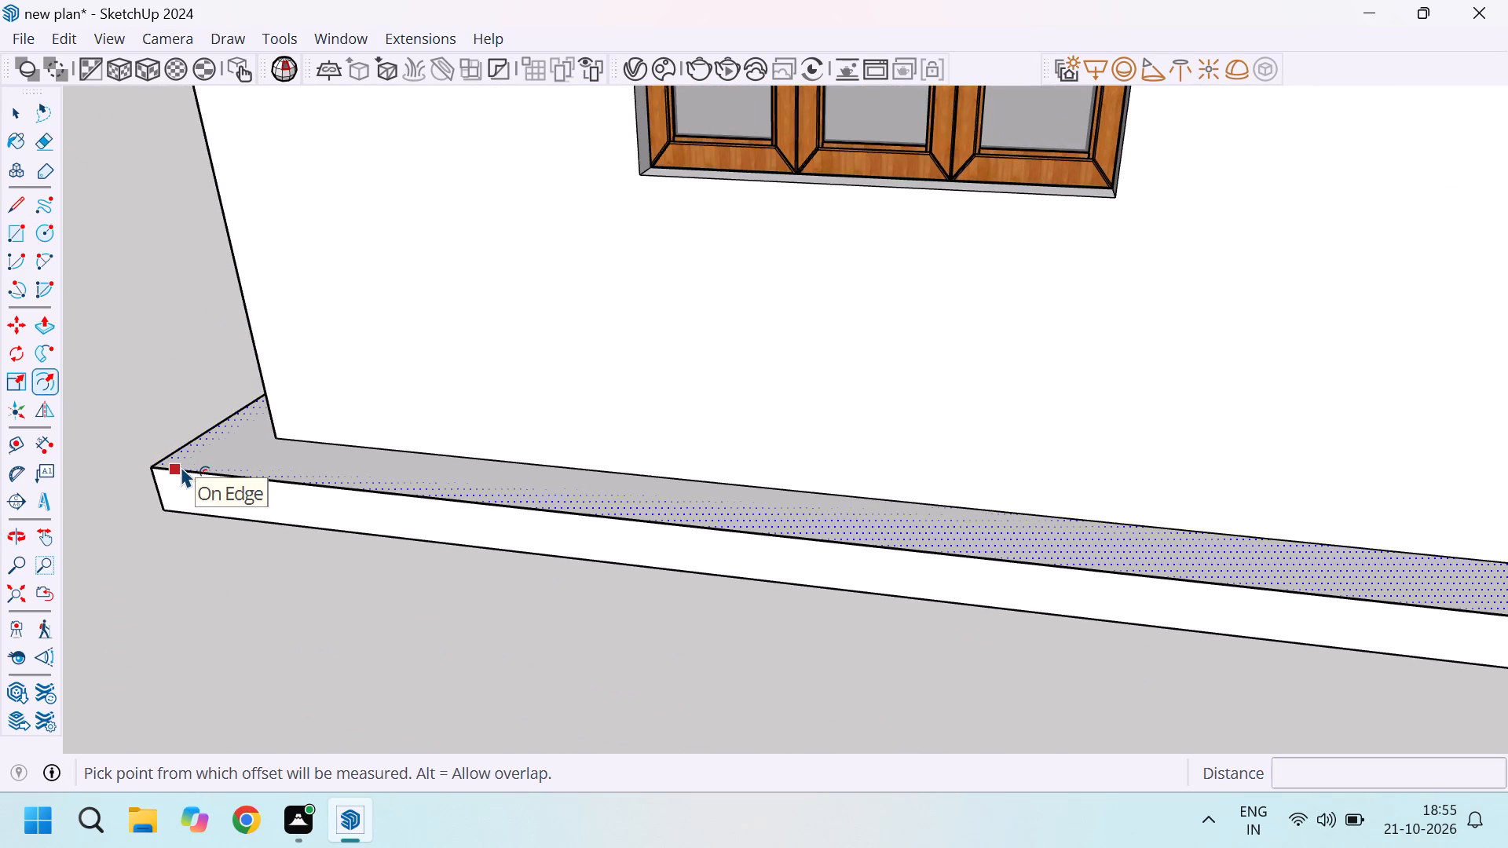
left_click(181, 466)
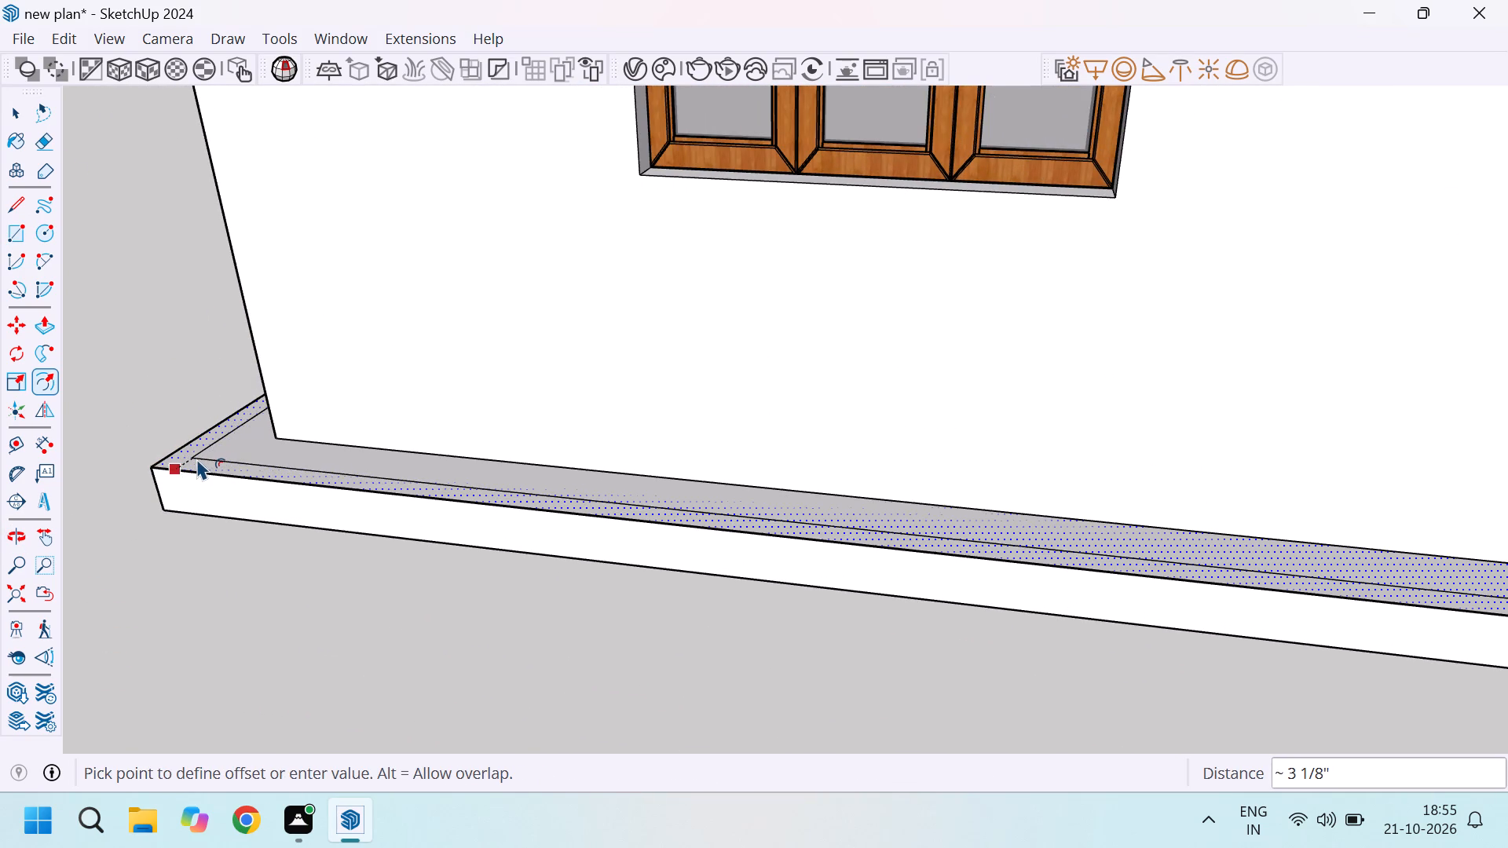
type("4.5")
key("Return")
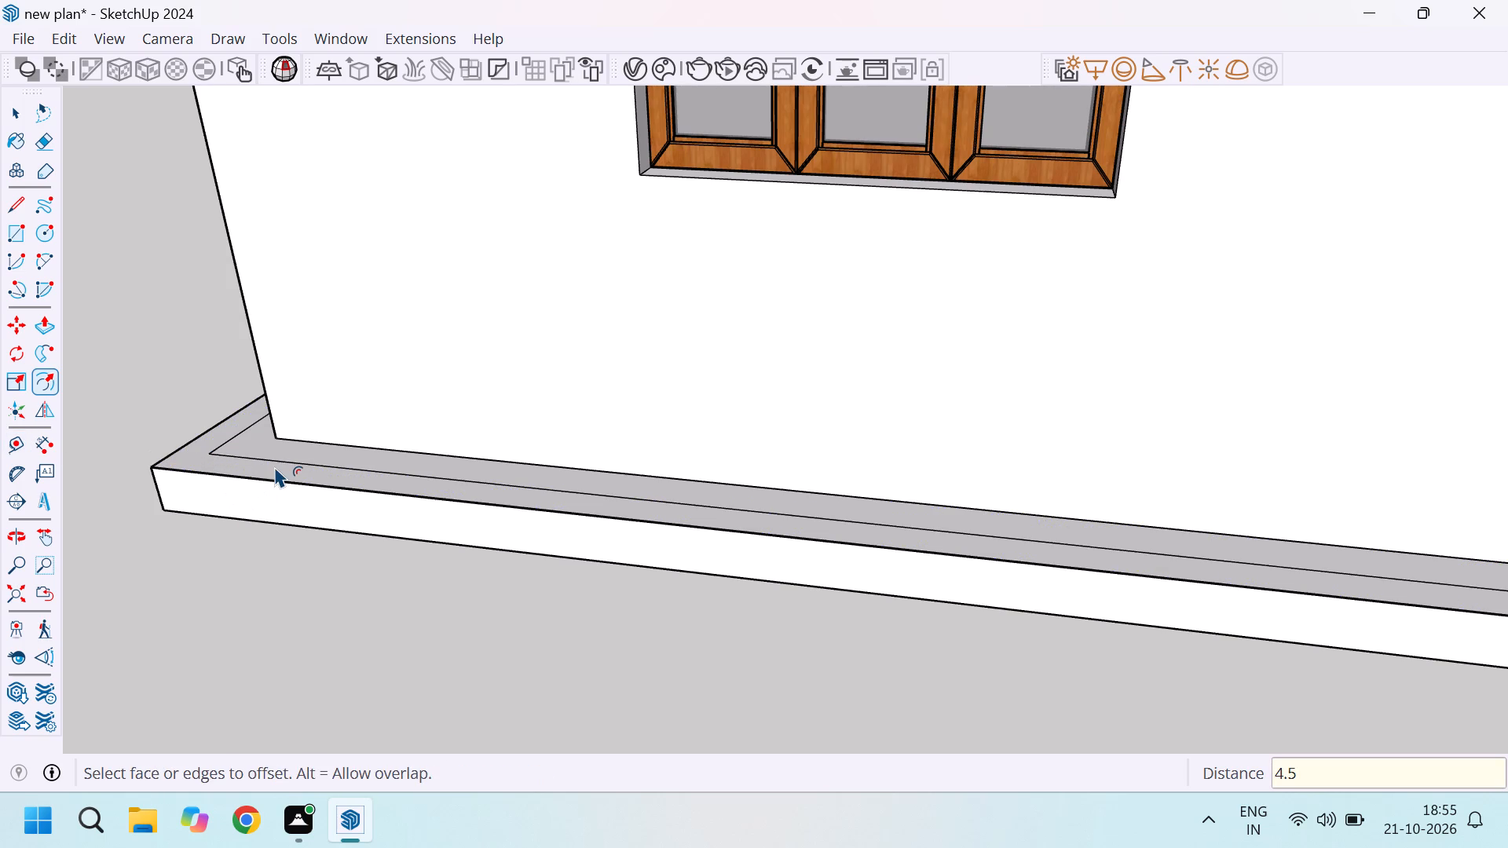
Push/Pull the border strip around the plinth up 5' to form a boundary wall.
key("p")
scroll(244, 458, "up", 5)
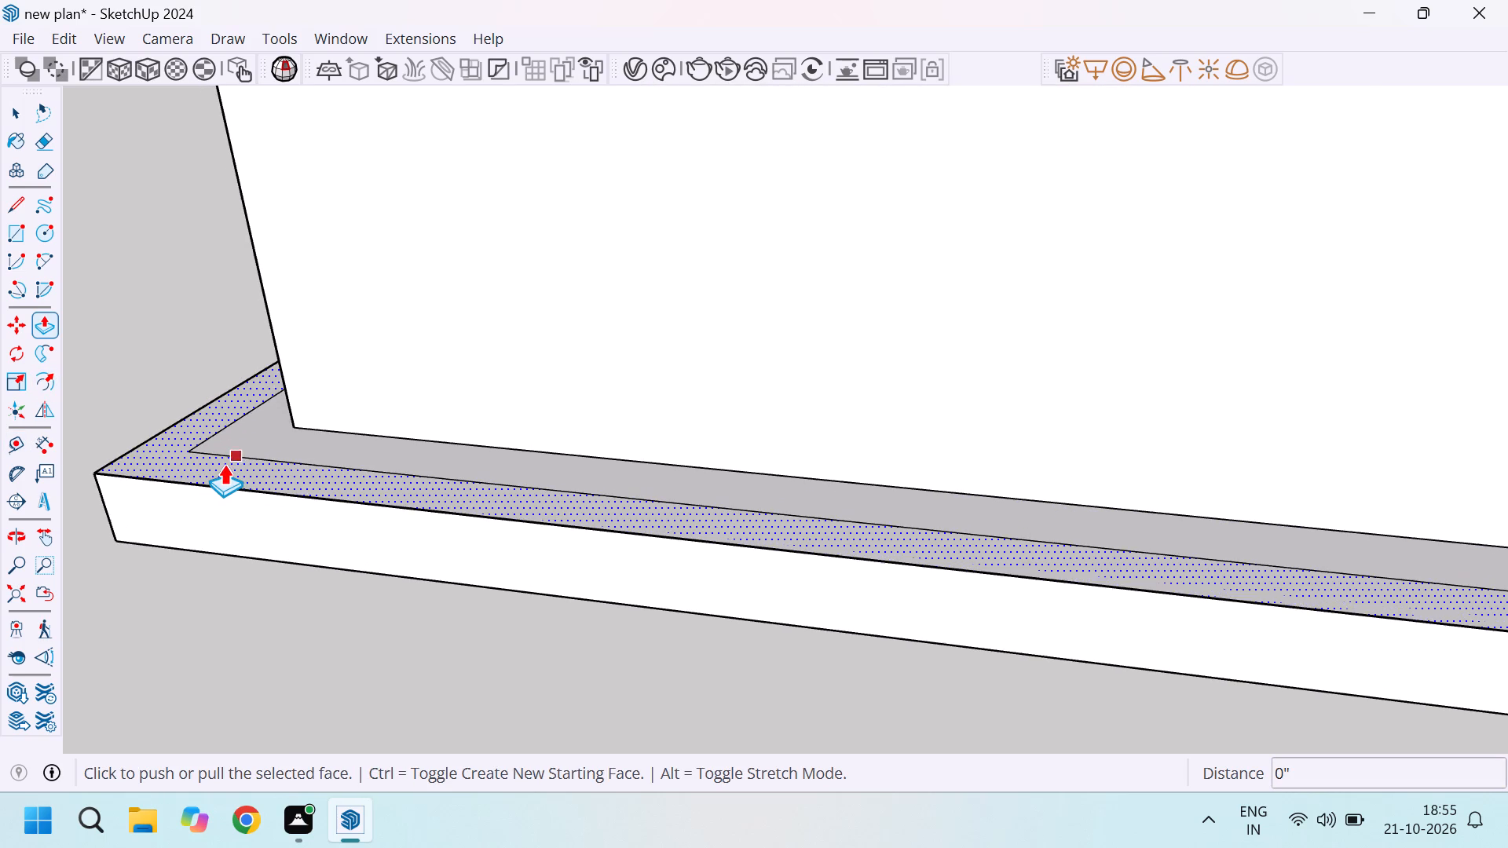
left_click(224, 464)
type("5'")
key("Return")
key("space")
scroll(496, 382, "down", 8)
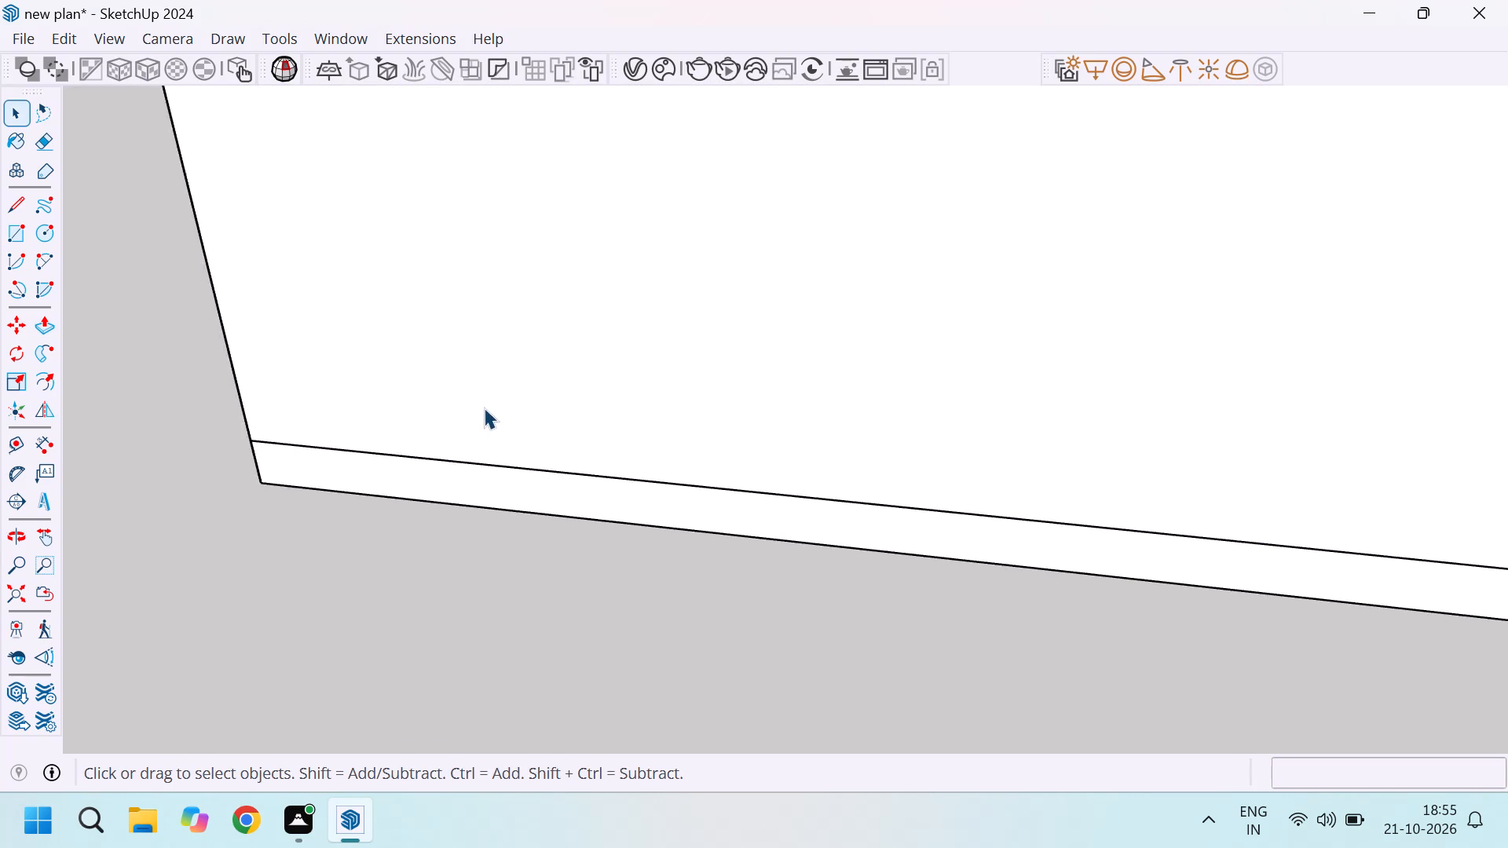
Examine the boundary wall around the house from the front, the sides and above.
scroll(484, 408, "down", 20)
scroll(484, 408, "down", 1)
middle_click_drag(913, 370, 379, 481)
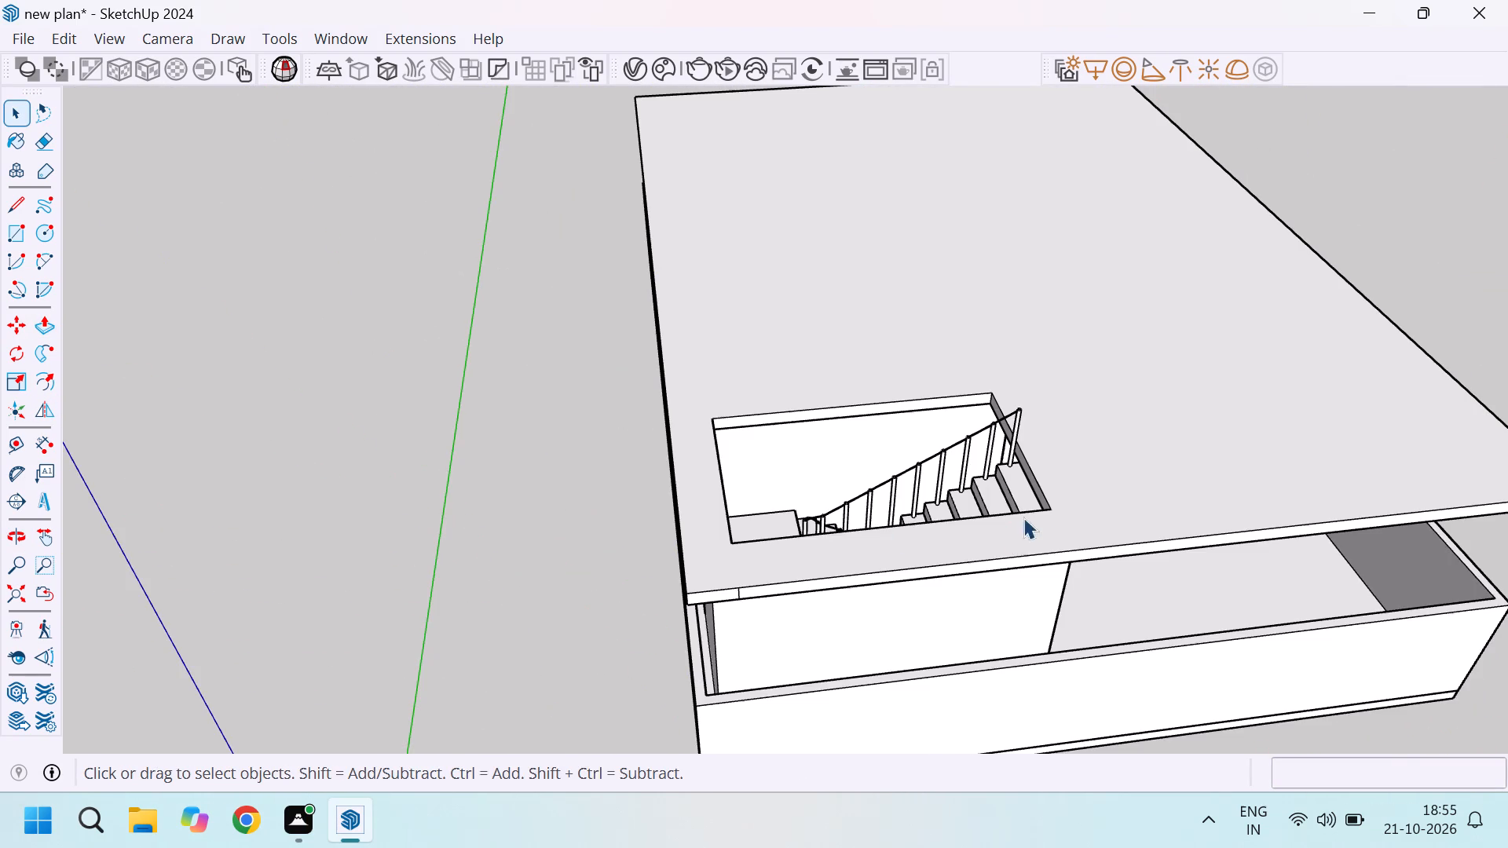
middle_click_drag(829, 640, 608, 448)
scroll(904, 514, "down", 5)
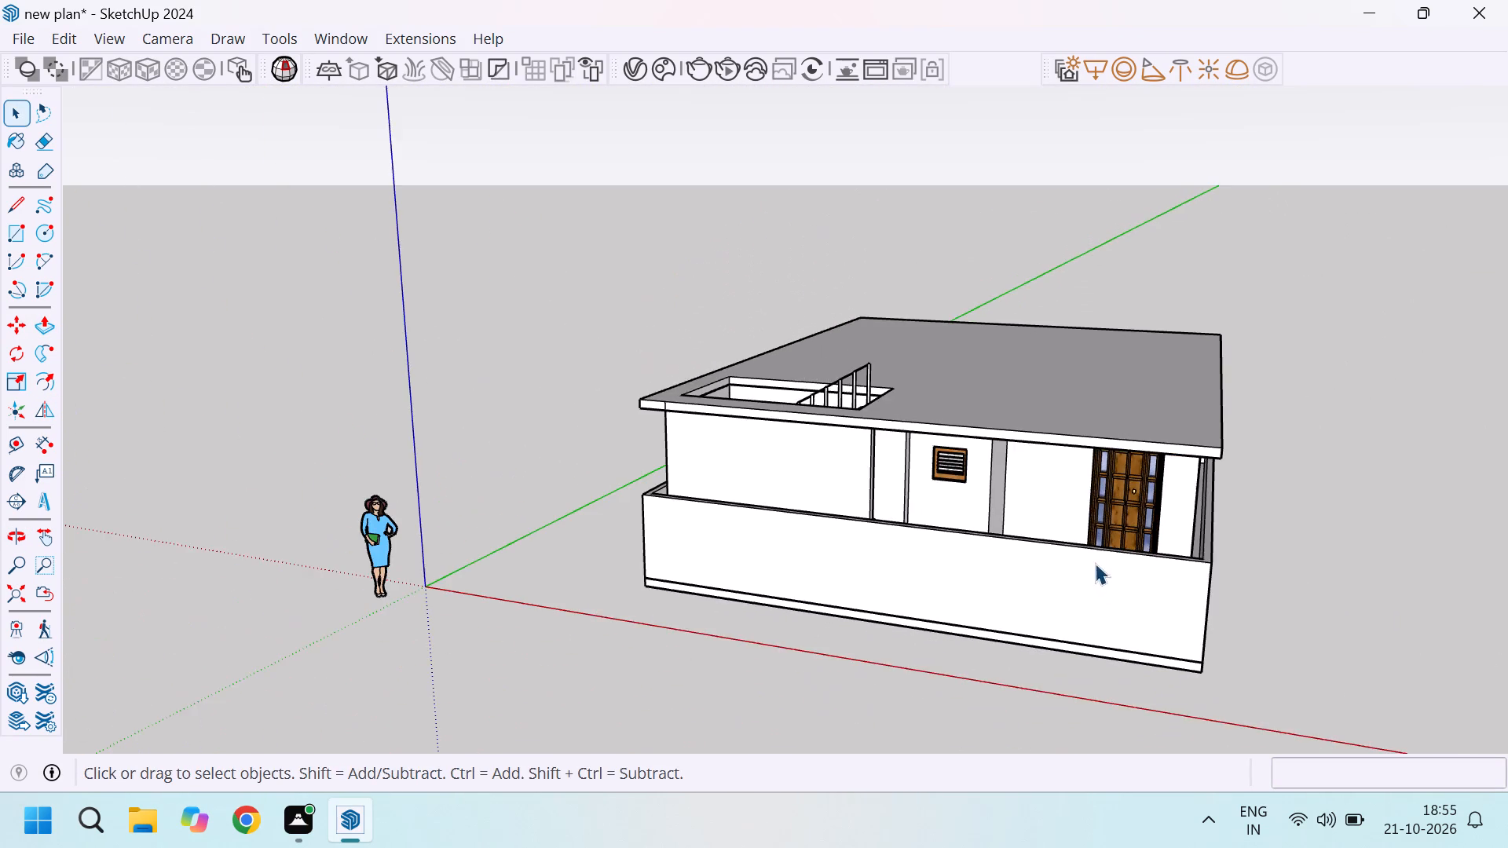
middle_click_drag(1102, 573, 1090, 652)
scroll(1093, 649, "up", 5)
scroll(1164, 555, "down", 7)
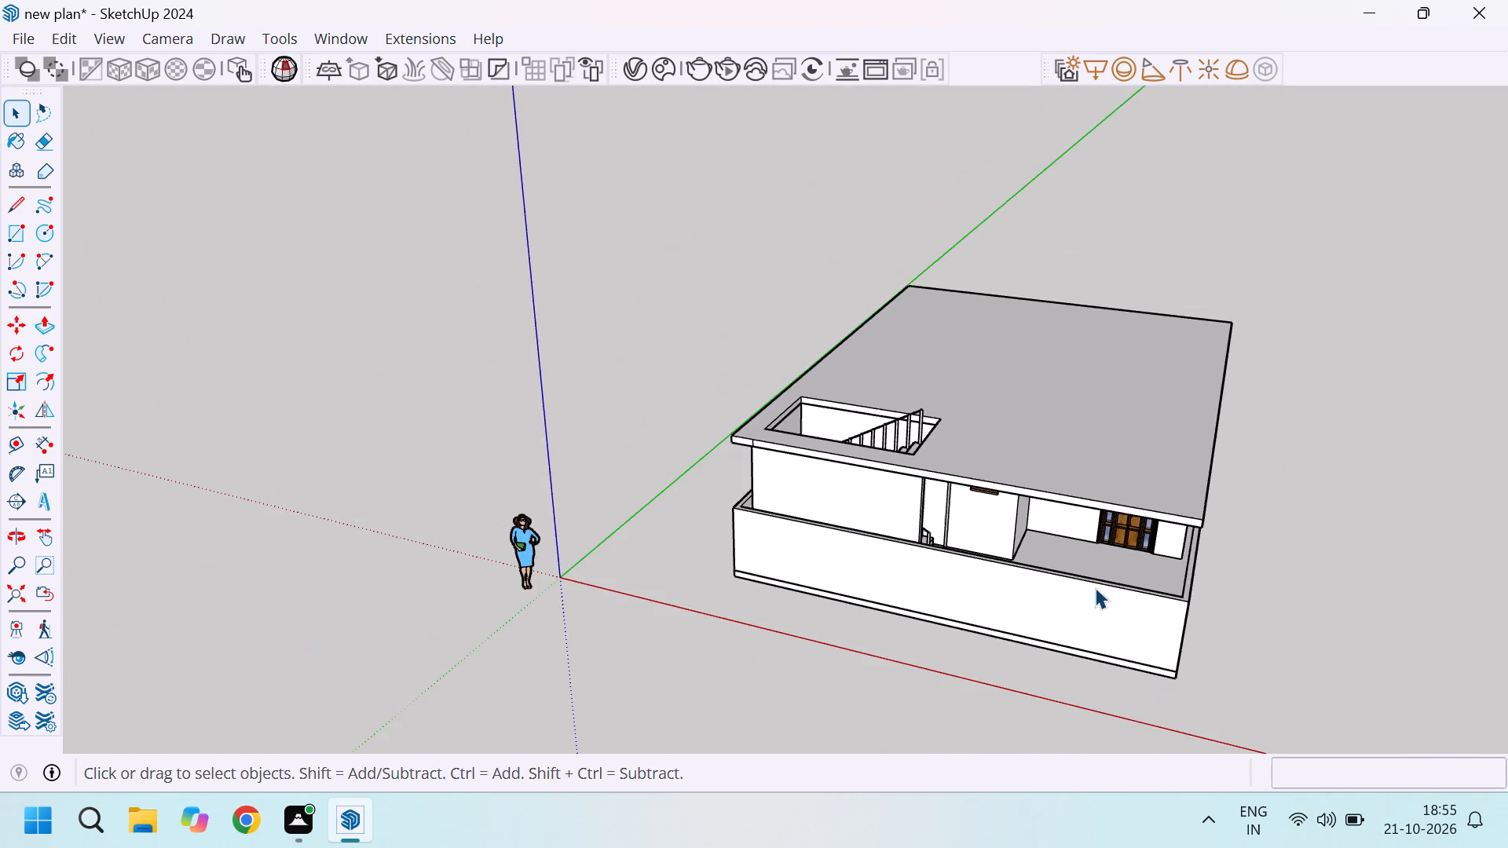
scroll(1171, 586, "up", 5)
scroll(1080, 624, "down", 5)
middle_click_drag(1143, 592, 883, 599)
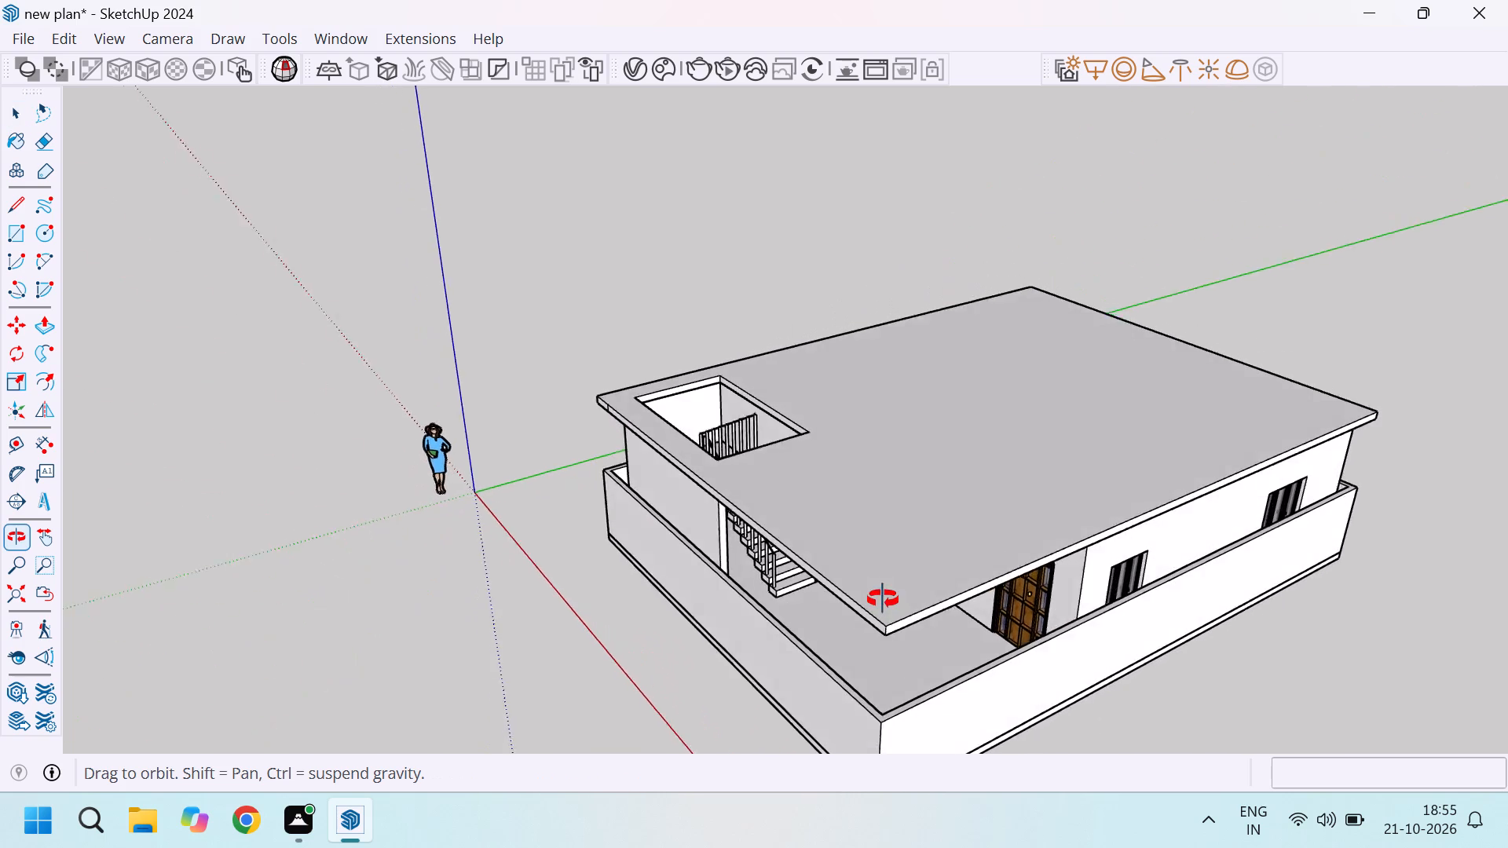
middle_click_drag(883, 599, 883, 609)
scroll(1052, 600, "up", 7)
middle_click_drag(1118, 590, 1244, 522)
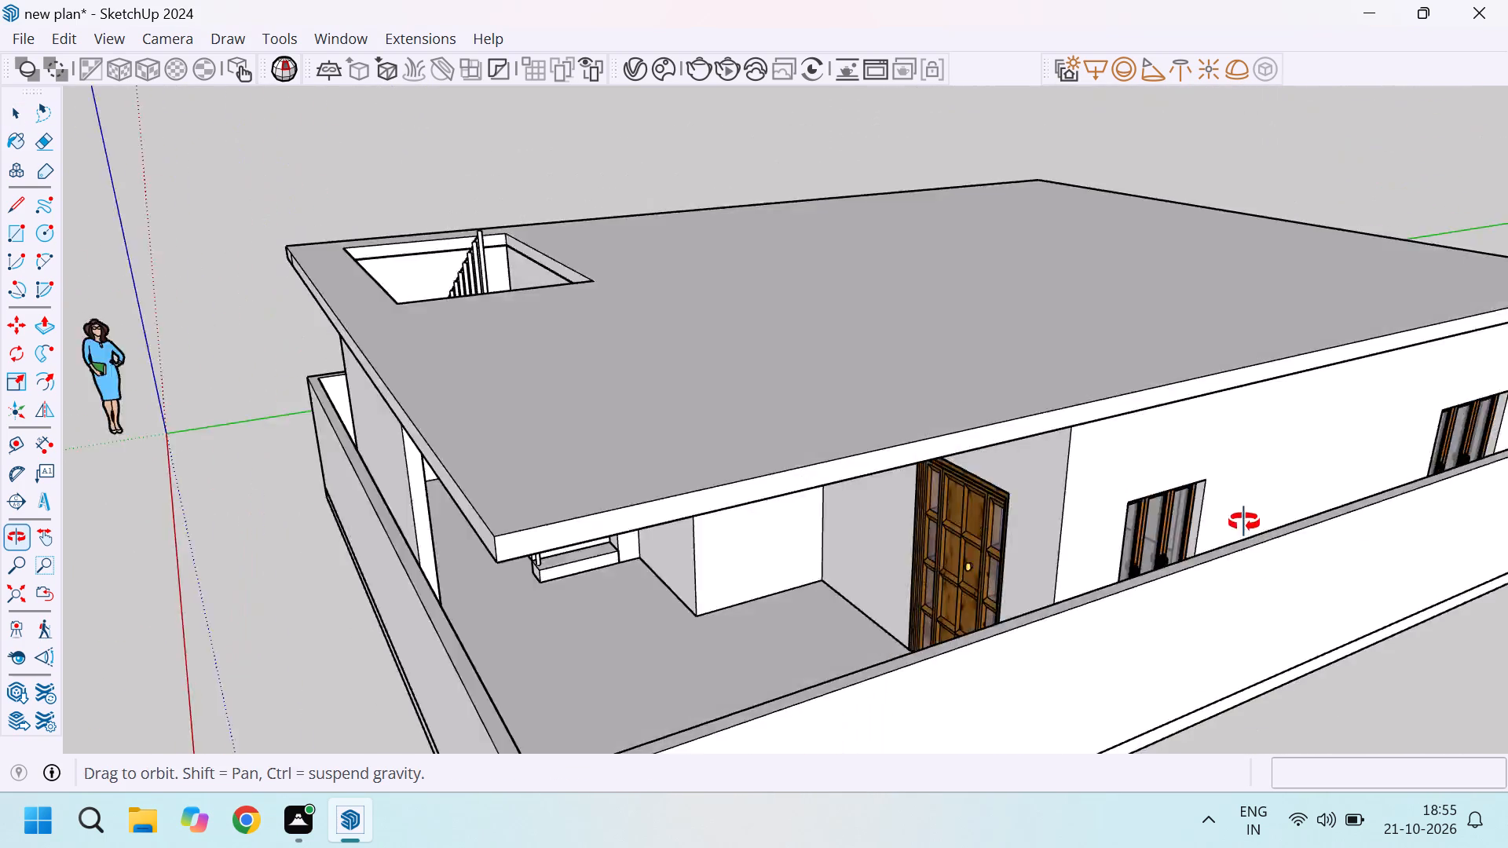
middle_click_drag(1244, 522, 1266, 515)
scroll(1163, 536, "up", 6)
middle_click_drag(1022, 599, 1217, 544)
scroll(1018, 494, "down", 10)
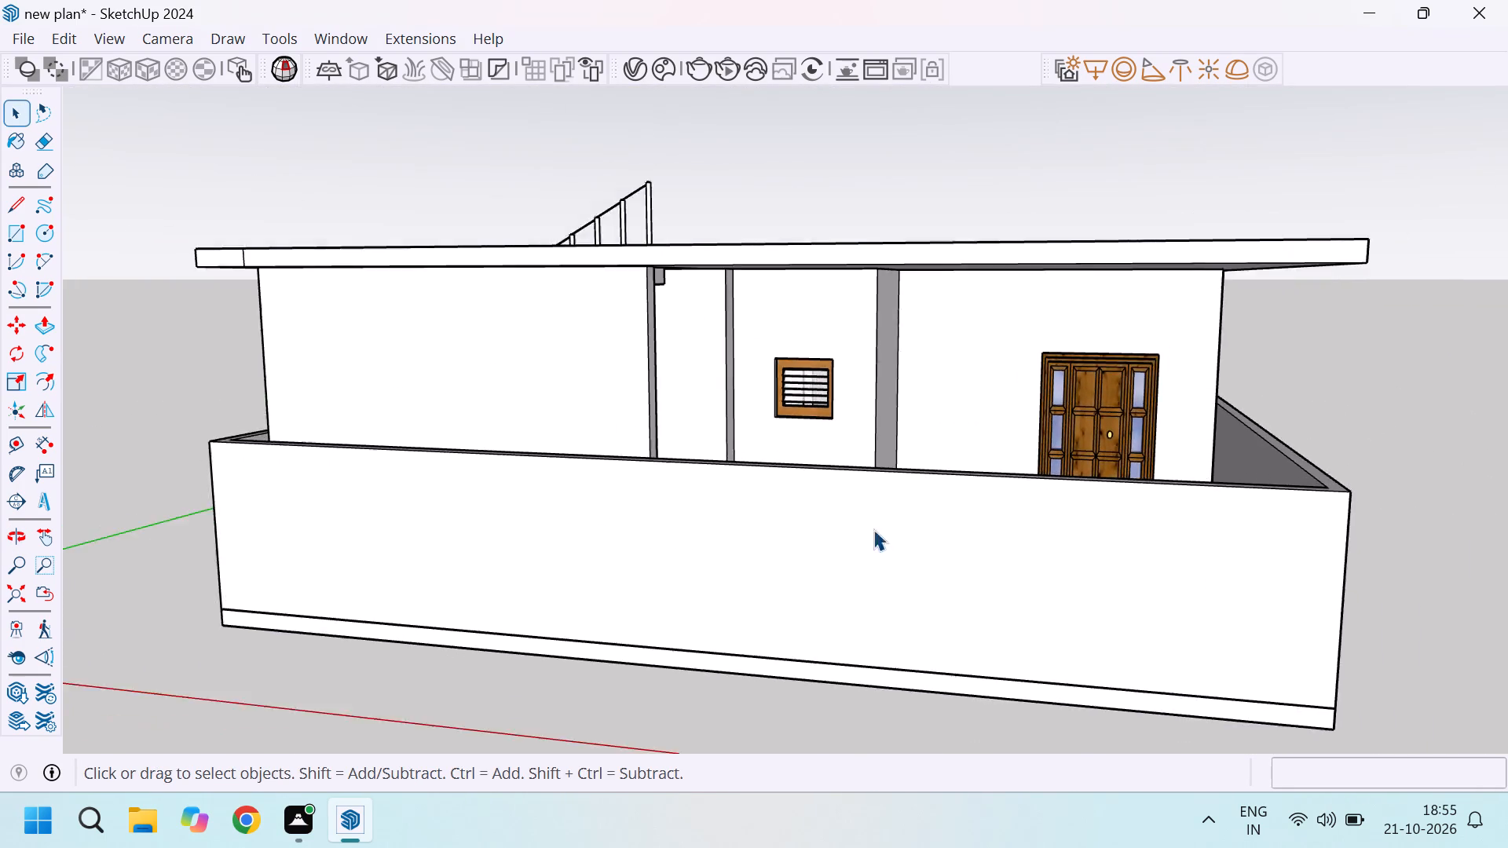
middle_click_drag(853, 537, 820, 751)
scroll(476, 623, "down", 5)
middle_click_drag(544, 592, 576, 755)
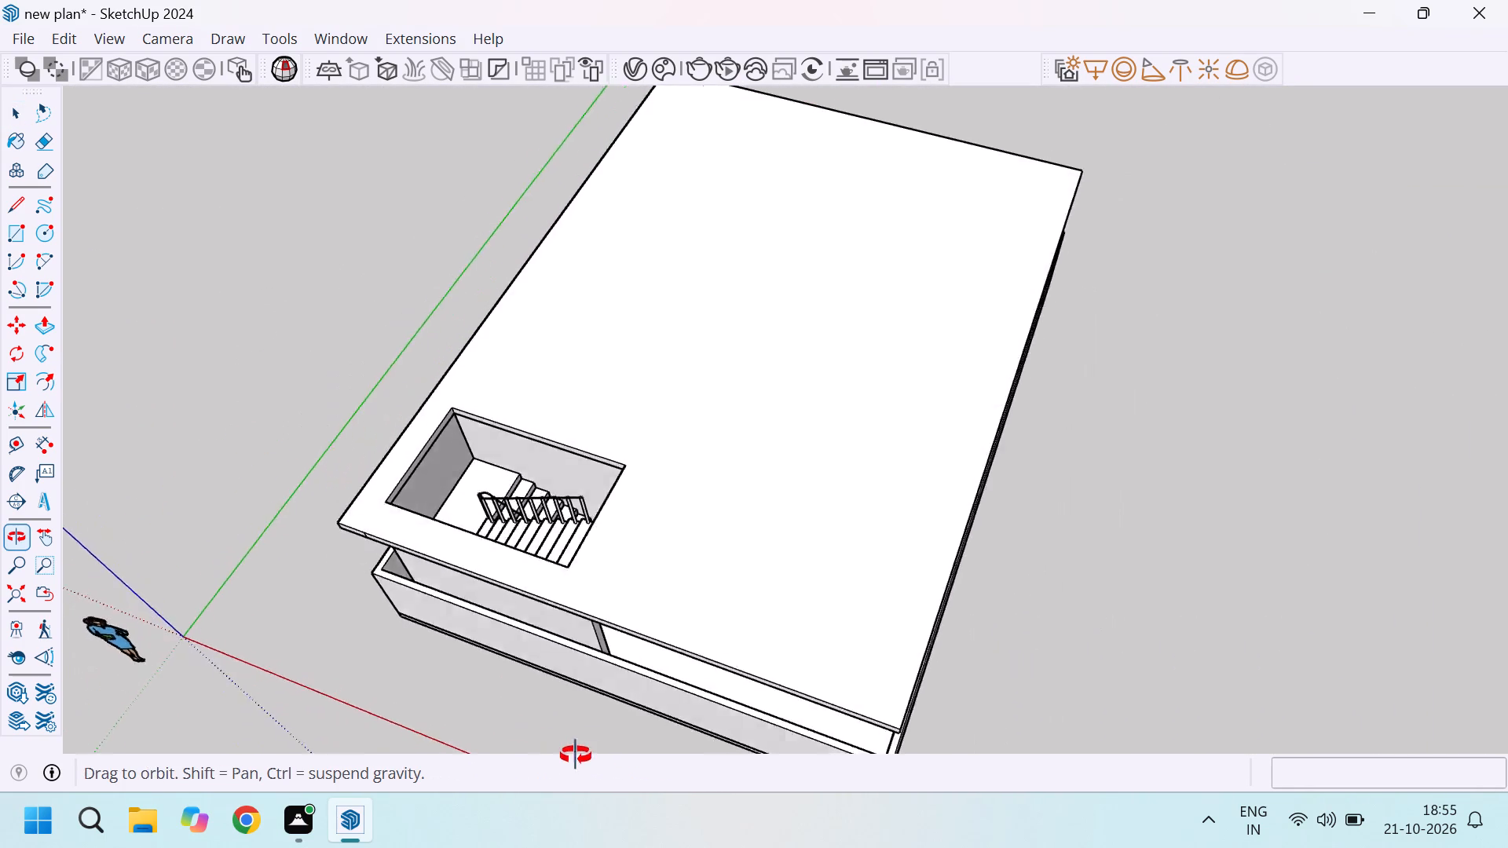
middle_click_drag(576, 755, 679, 746)
scroll(690, 685, "up", 7)
scroll(672, 604, "down", 13)
middle_click_drag(842, 662, 820, 466)
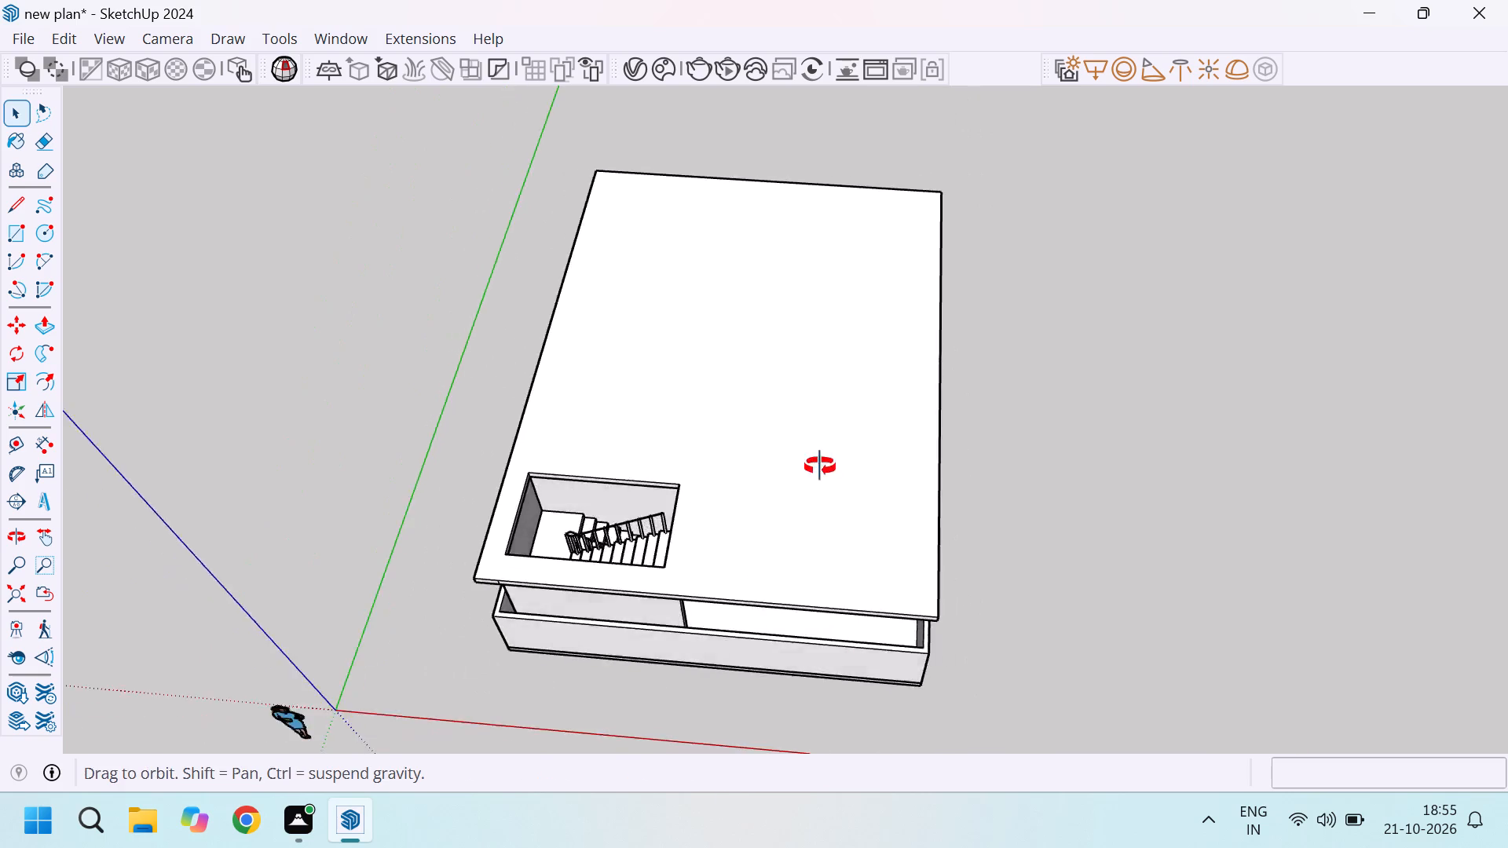
middle_click_drag(820, 466, 833, 427)
scroll(847, 460, "up", 6)
scroll(608, 548, "down", 11)
scroll(685, 591, "up", 6)
scroll(554, 545, "up", 6)
scroll(861, 503, "down", 5)
scroll(654, 539, "up", 6)
scroll(767, 525, "down", 2)
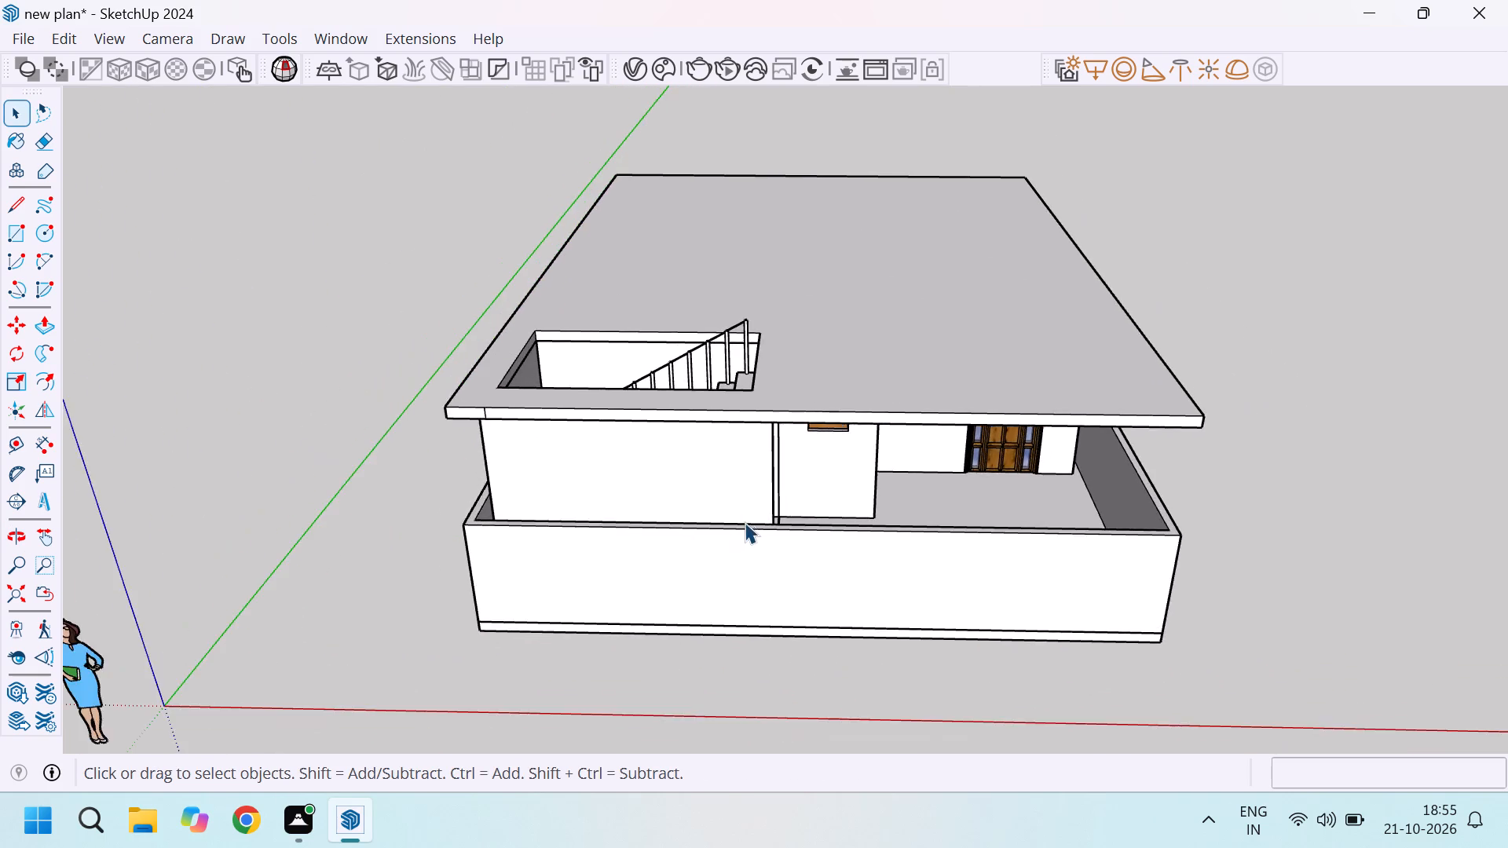
scroll(749, 521, "up", 8)
scroll(727, 532, "down", 3)
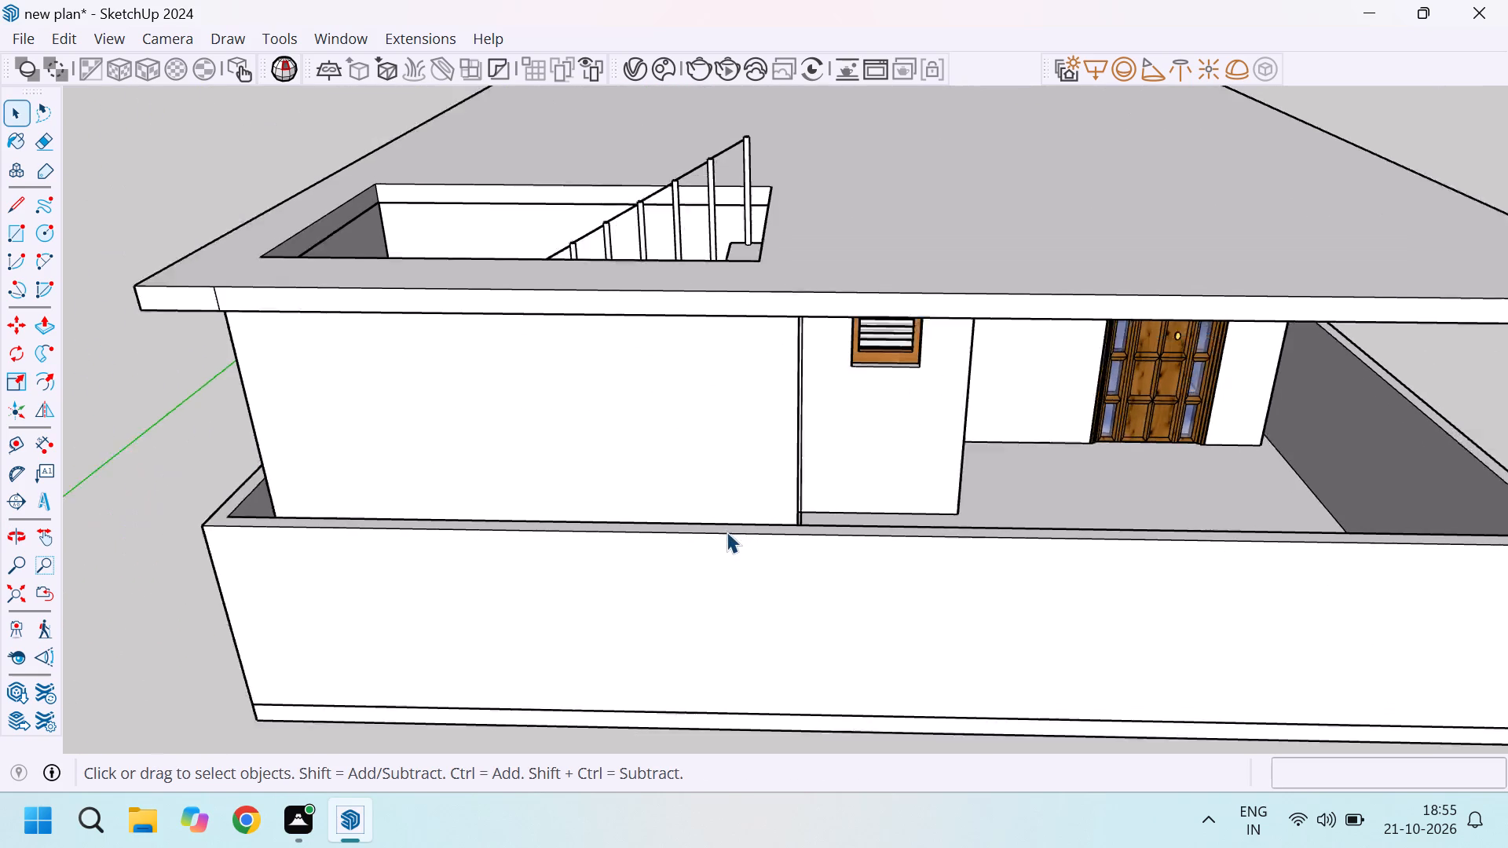
middle_click_drag(748, 532, 761, 506)
scroll(757, 510, "up", 3)
scroll(734, 518, "down", 5)
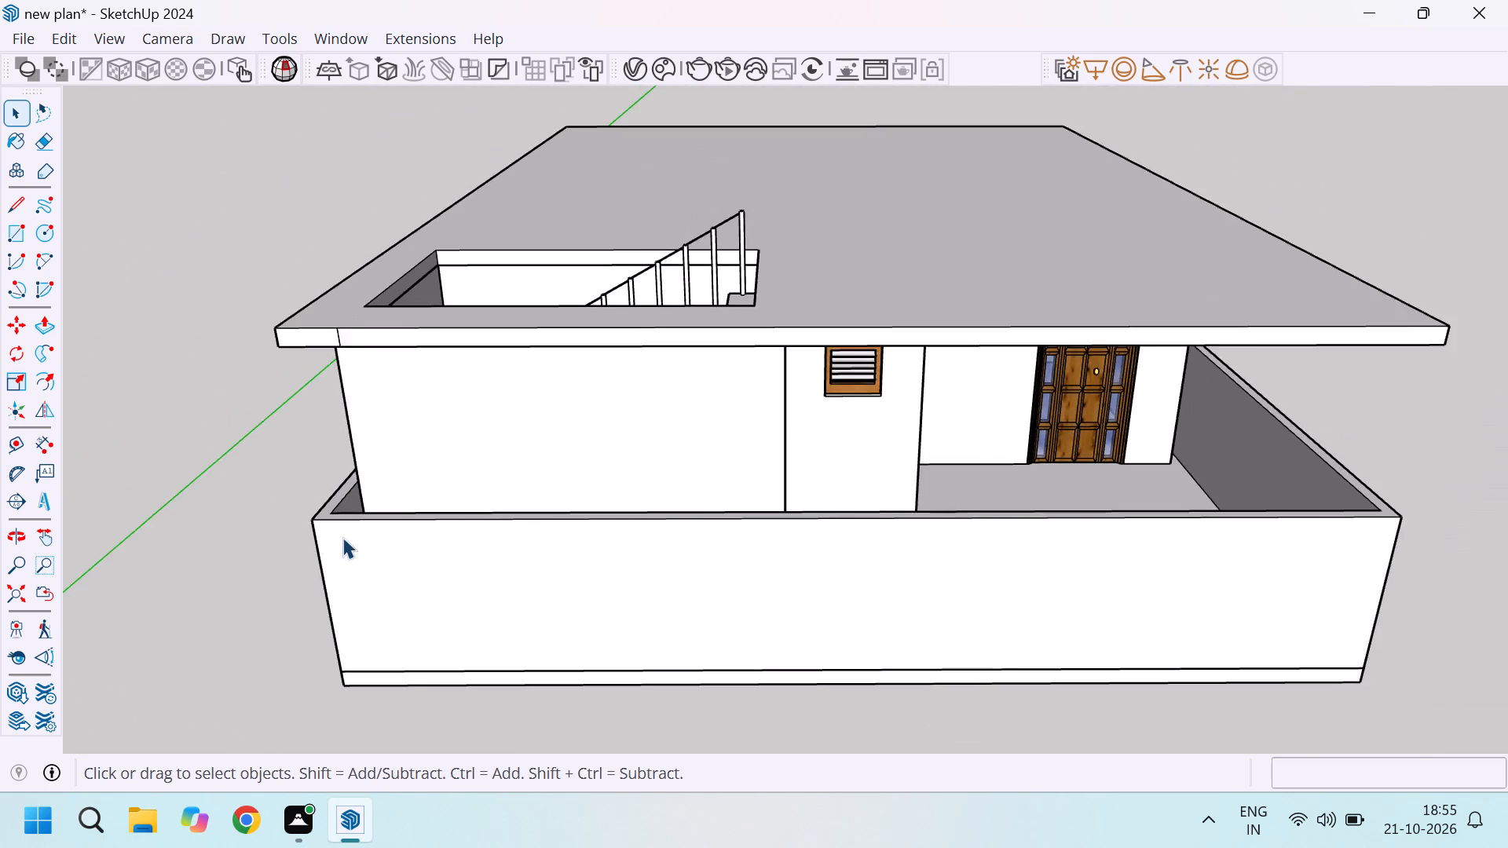
Draw lines across the front boundary wall's top face from its inner corner to the outer edge at both ends.
scroll(329, 535, "up", 5)
key("l")
scroll(349, 507, "up", 5)
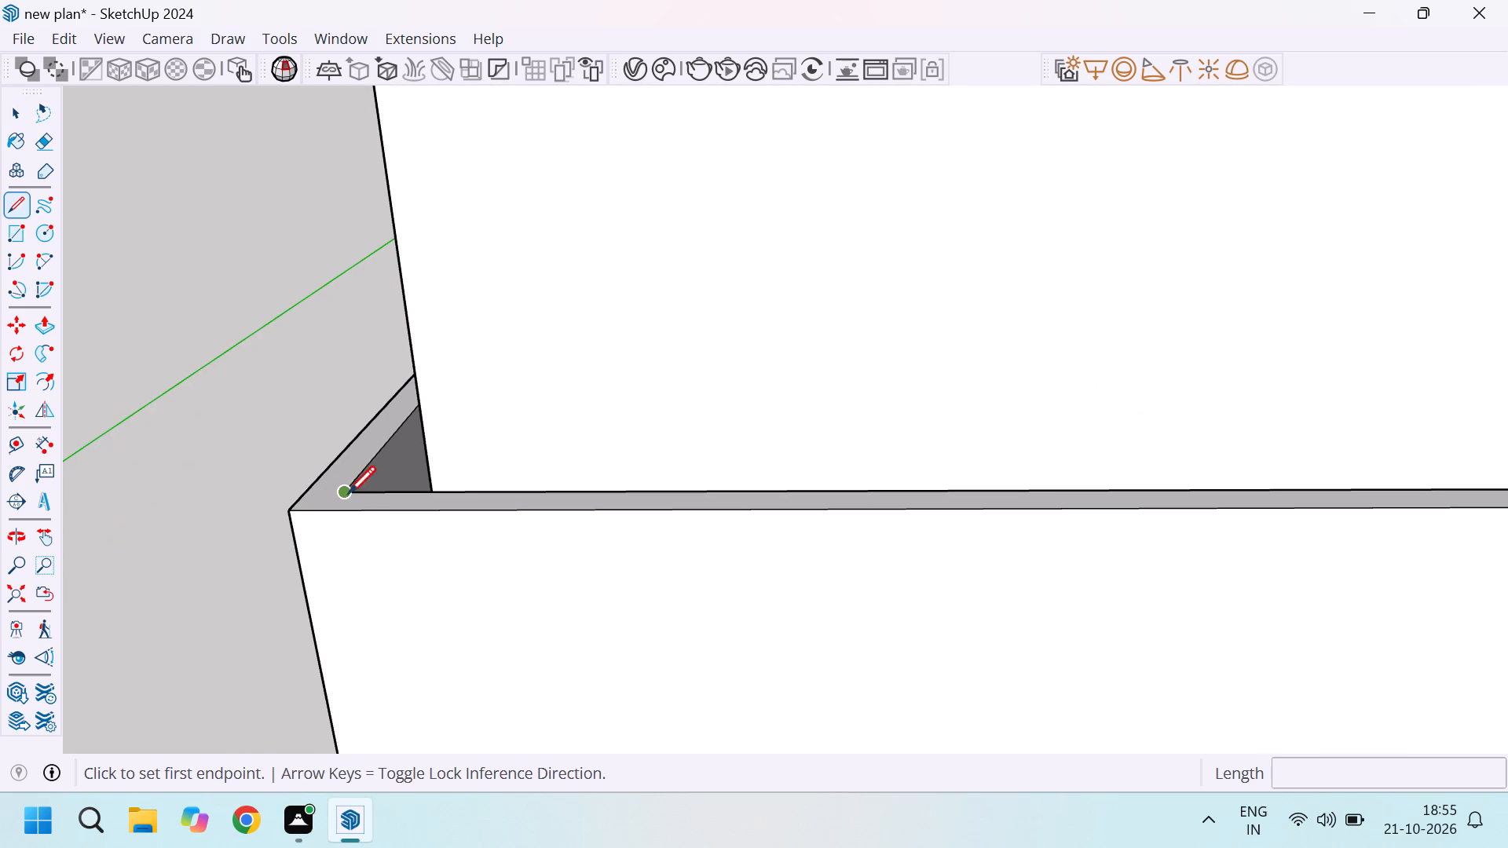
left_click_drag(348, 489, 339, 499)
left_click(330, 514)
key("space")
scroll(331, 510, "down", 8)
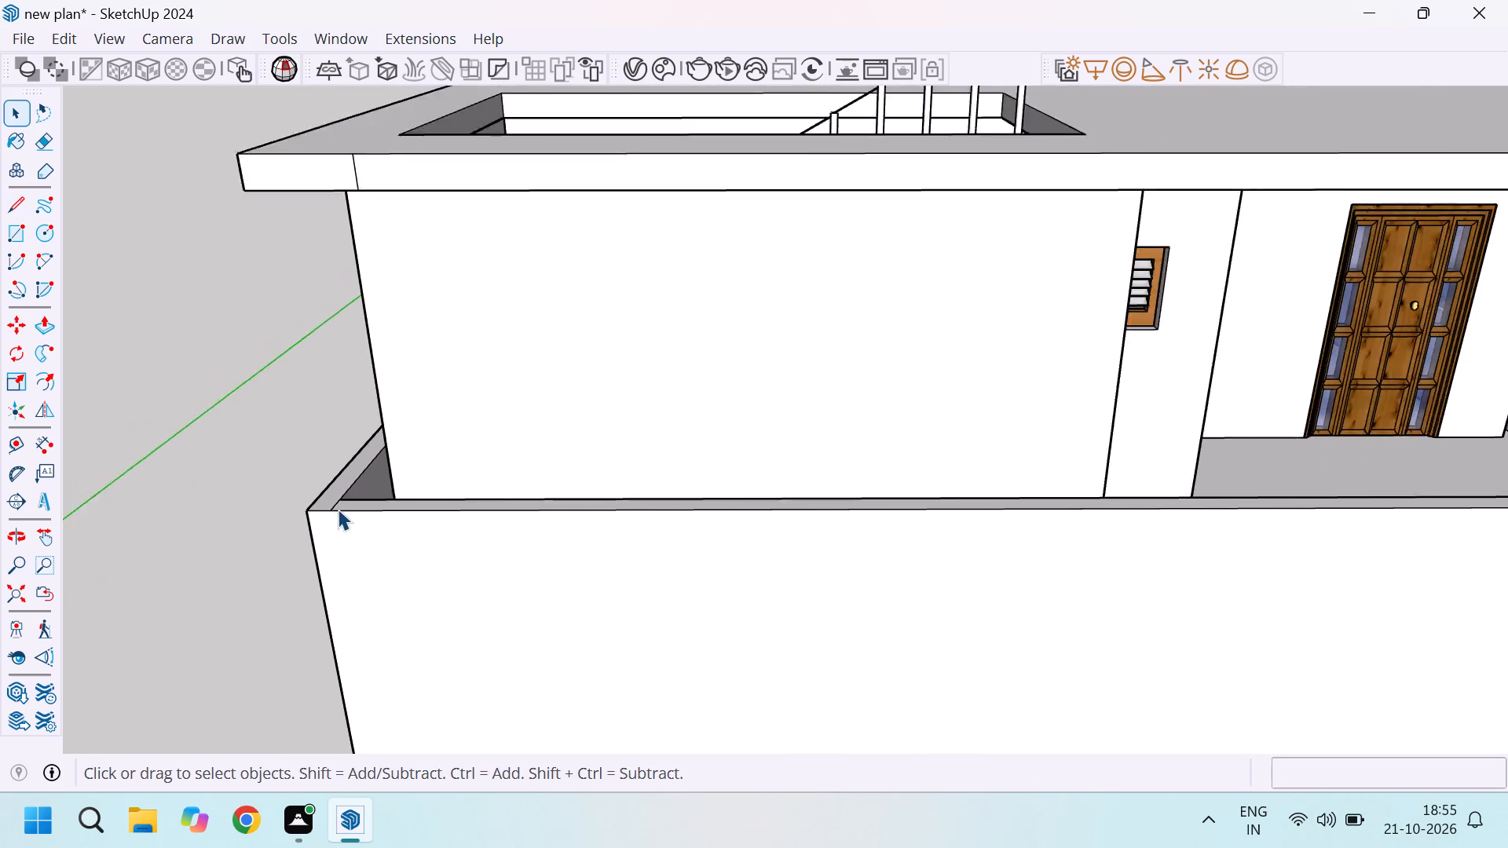
scroll(338, 509, "down", 6)
scroll(1393, 478, "up", 8)
scroll(1036, 542, "down", 6)
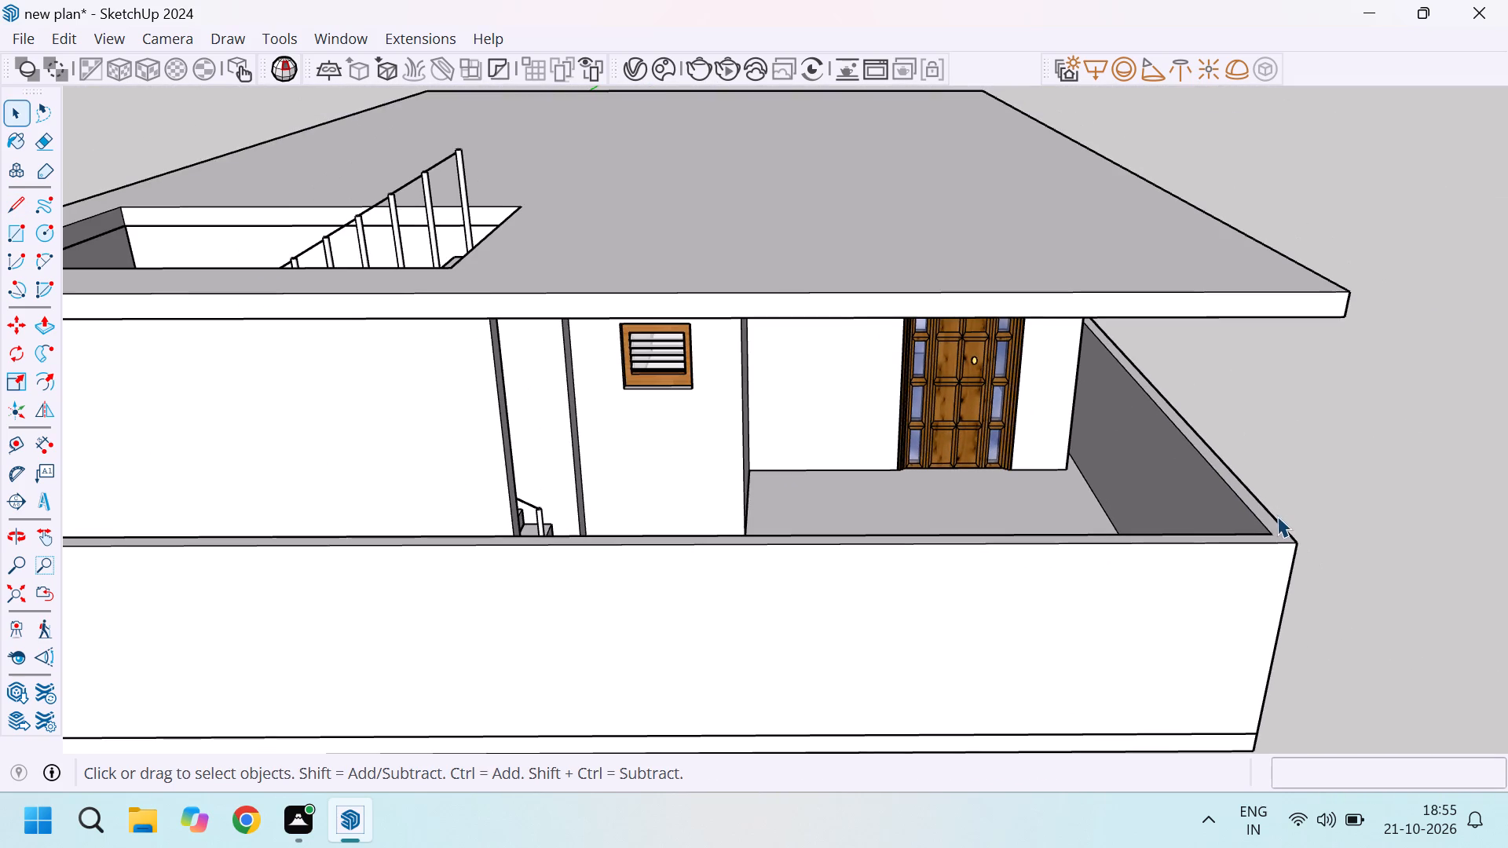
key("l")
scroll(1296, 513, "up", 6)
left_click(1235, 565)
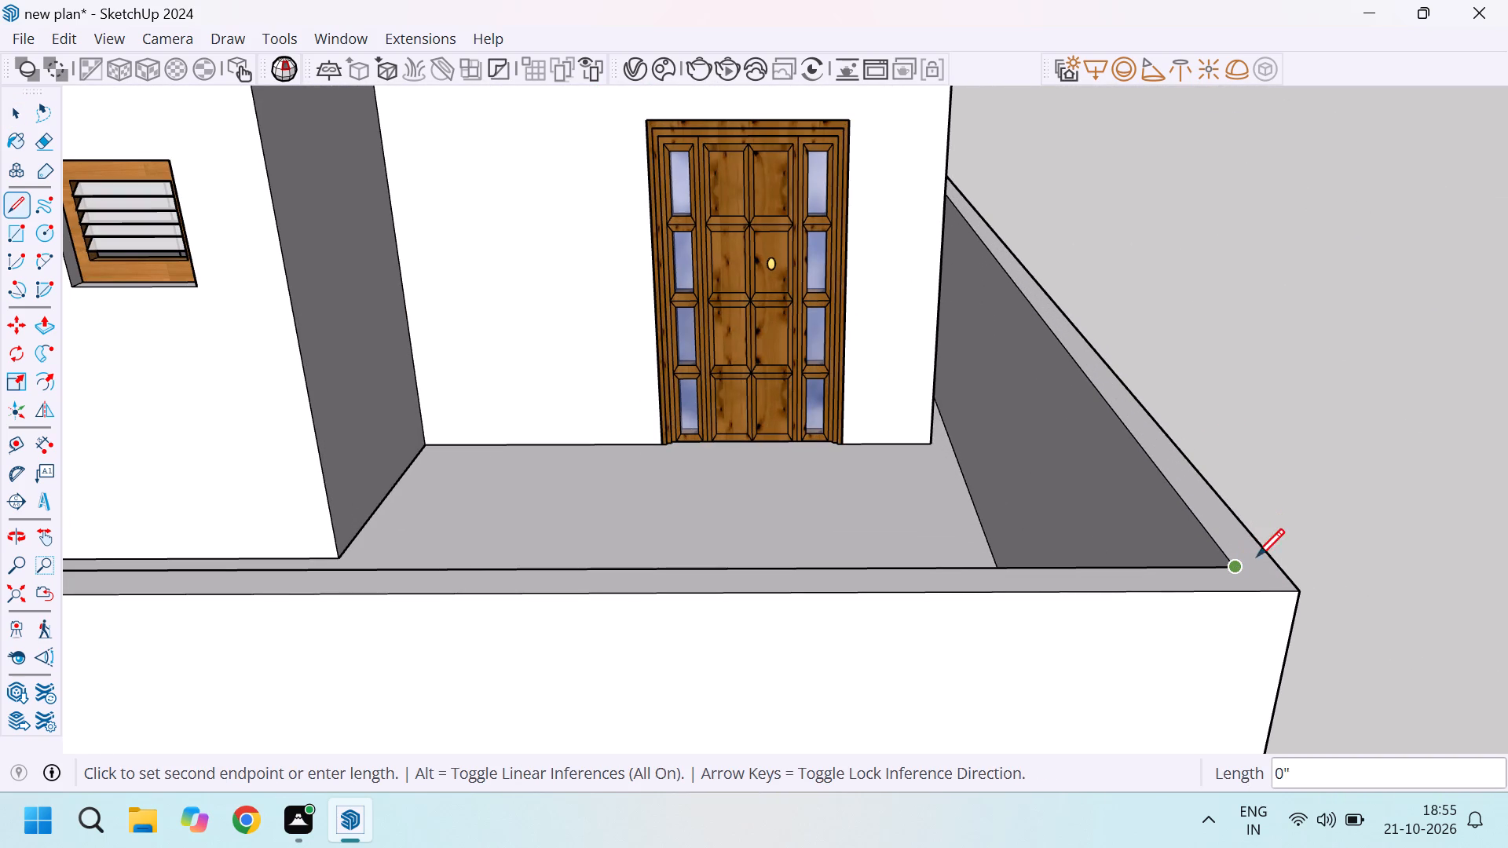
left_click(1248, 585)
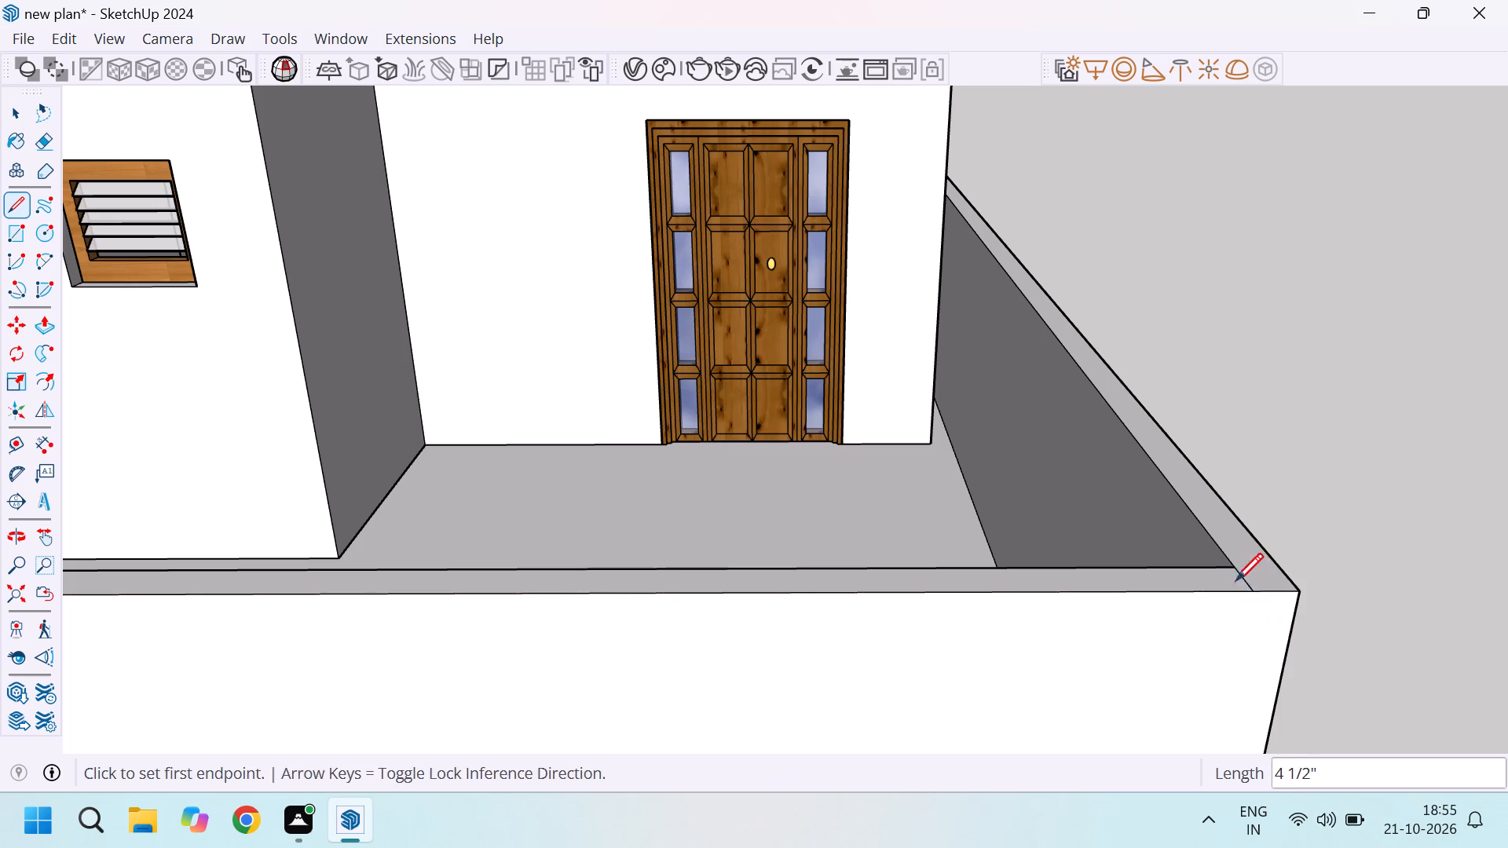
key("space")
Push the front boundary wall's top strip down 5' to plinth level, opening the front side.
scroll(1211, 560, "up", 1)
scroll(1210, 560, "down", 7)
key("p")
left_click(1157, 576)
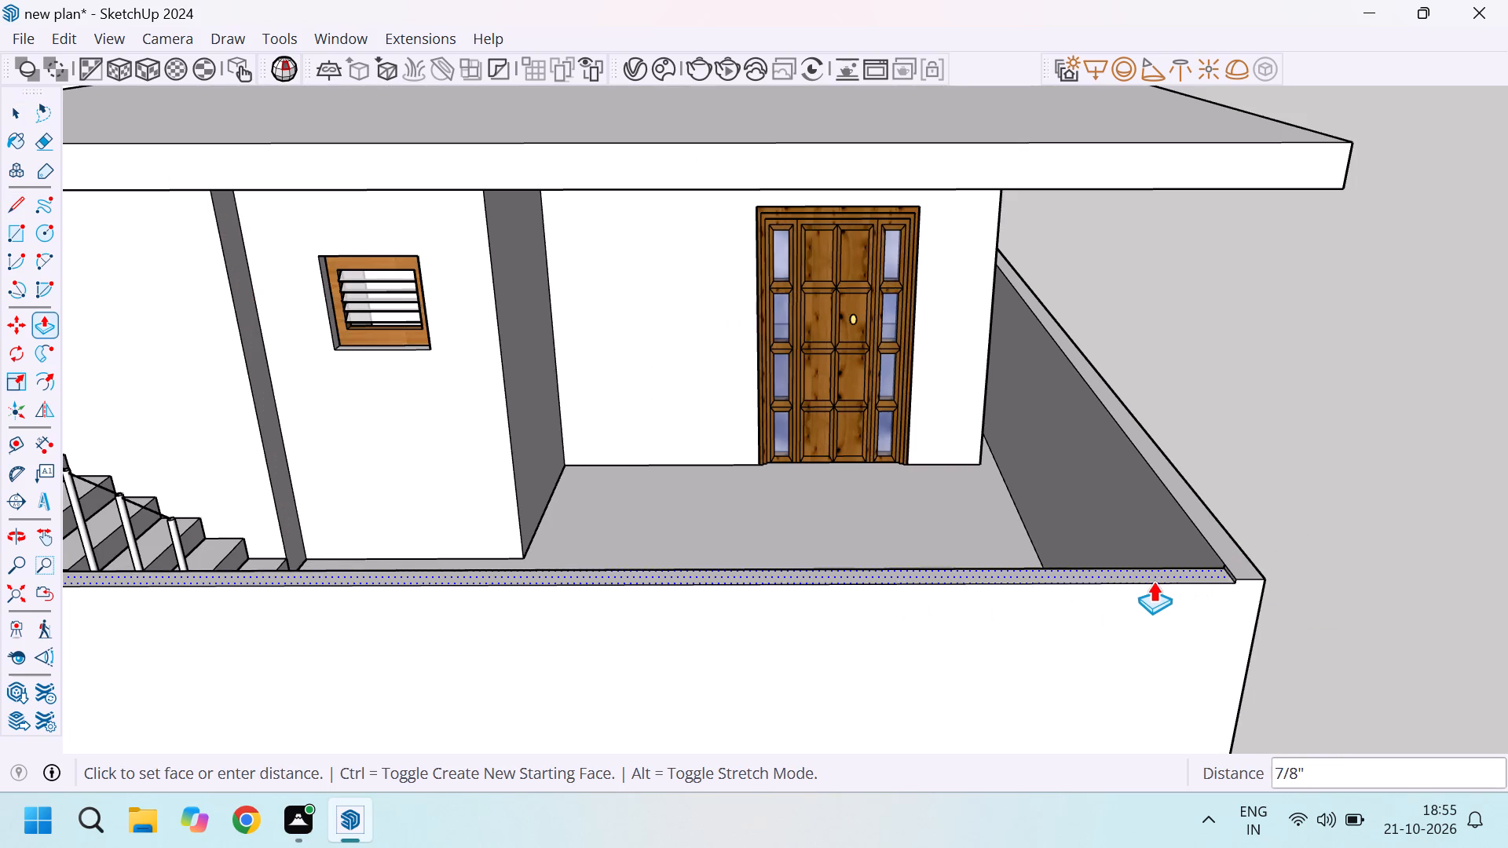
scroll(1150, 573, "down", 20)
scroll(1150, 573, "down", 6)
scroll(1129, 599, "up", 6)
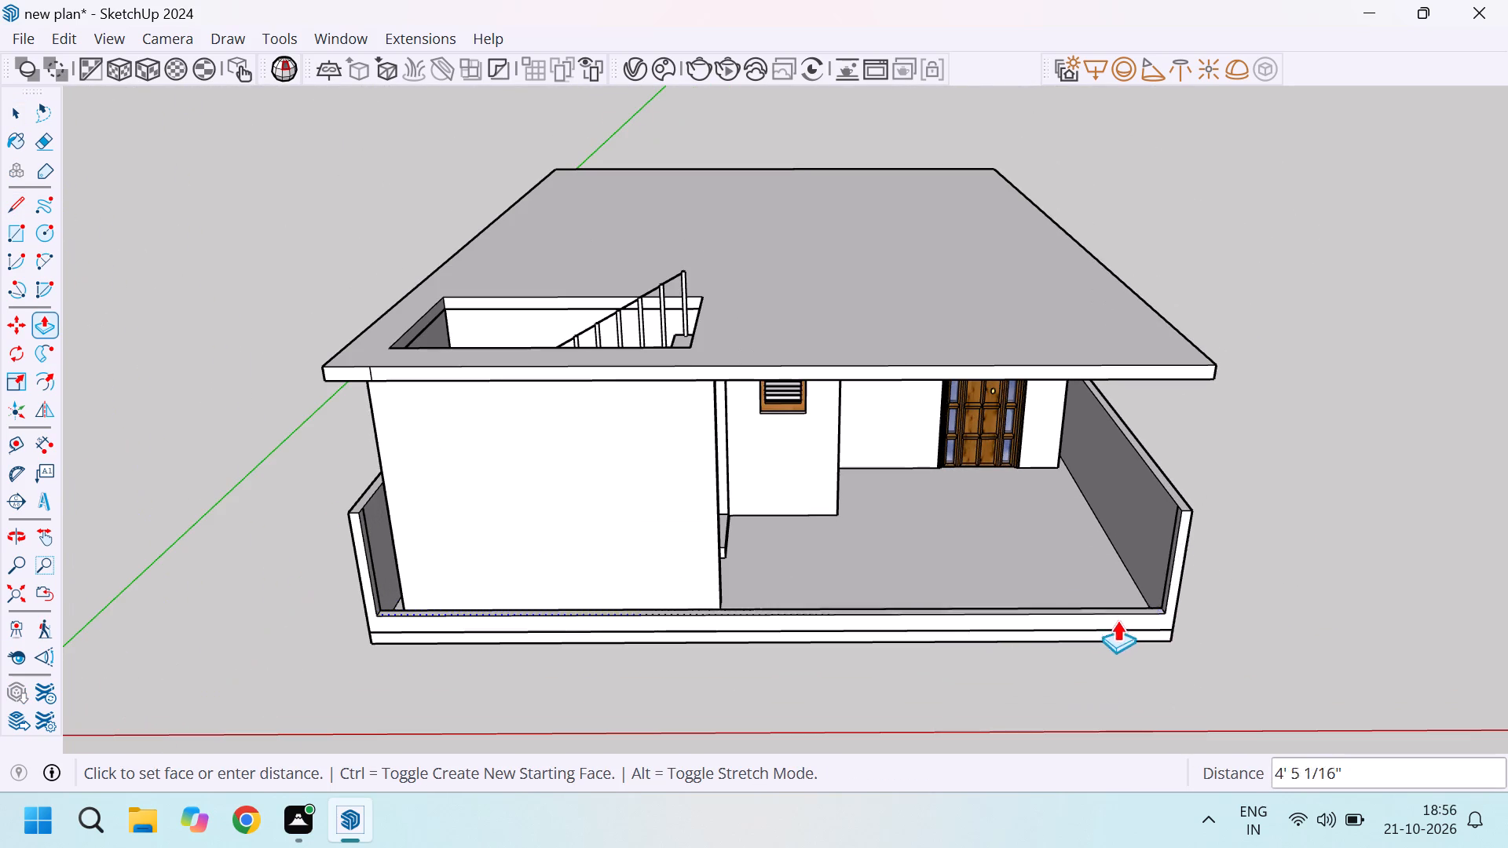
left_click(1112, 634)
scroll(1113, 621, "up", 11)
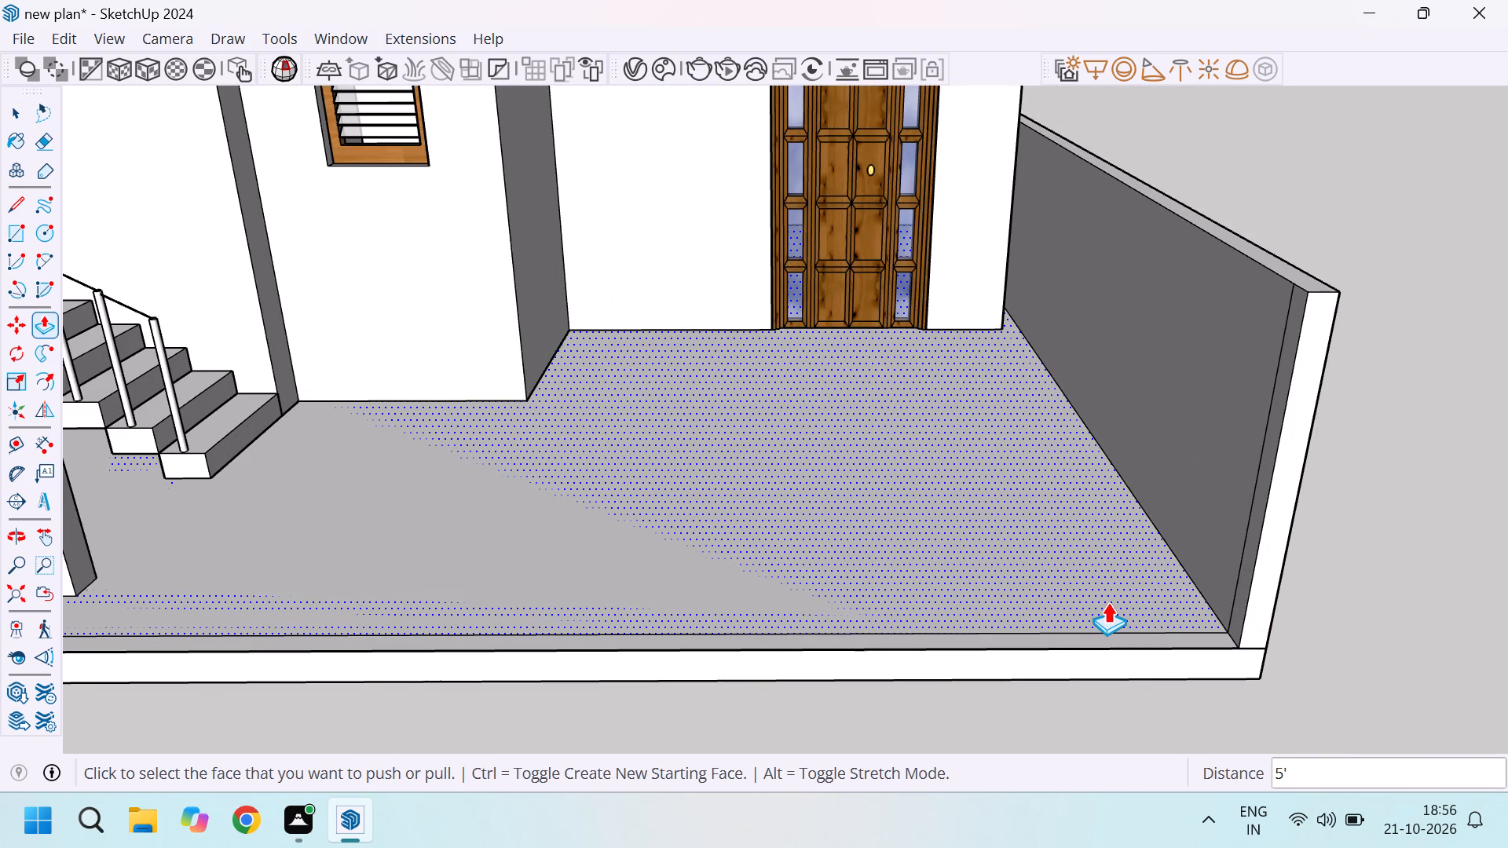
Erase the leftover edges along the front of the plinth floor and on the inner faces of both side walls.
key("e")
left_click_drag(1097, 620, 1087, 637)
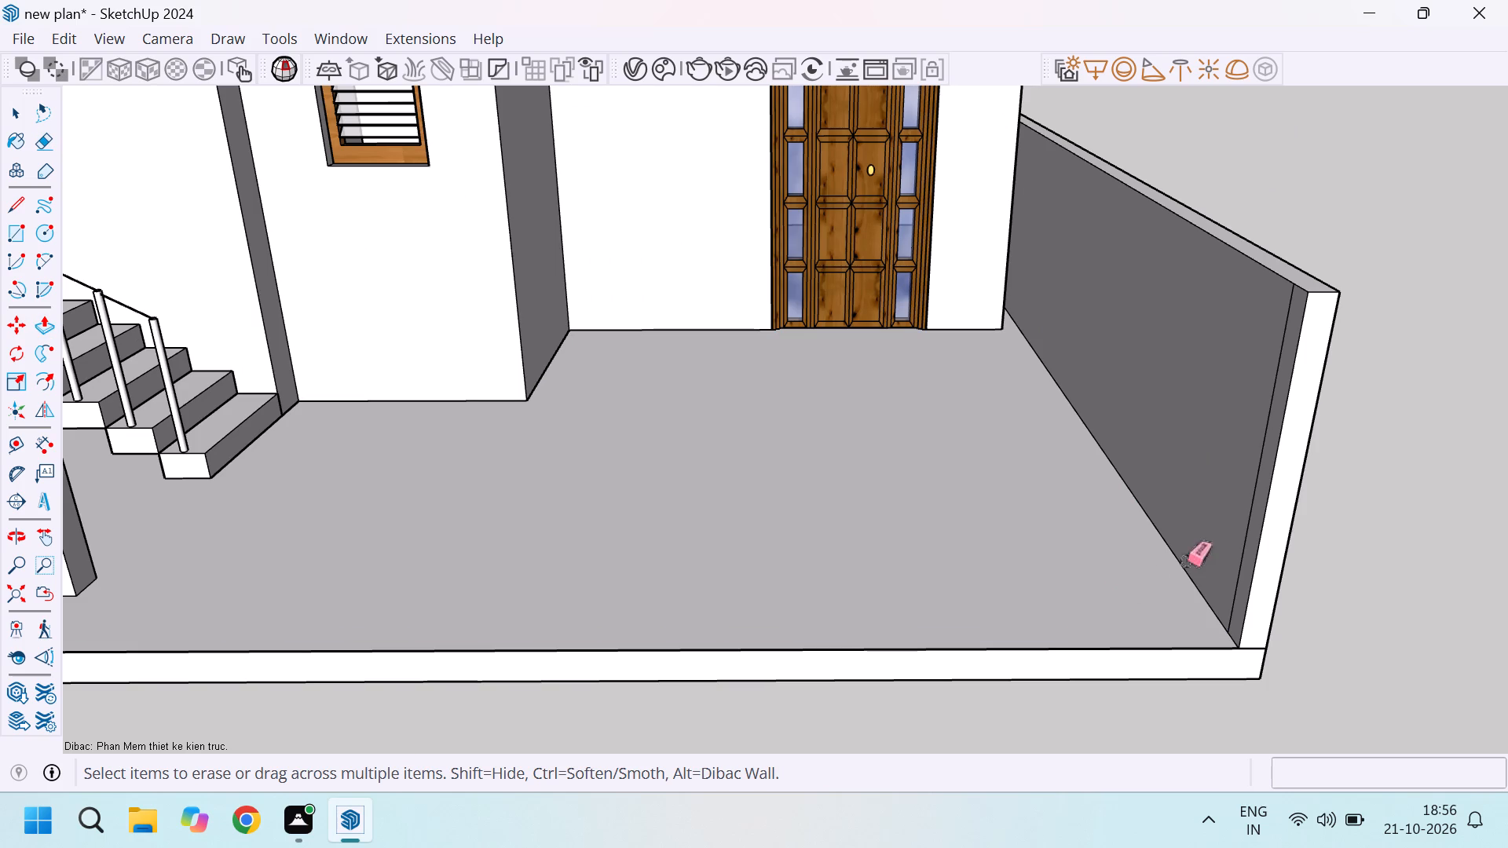
left_click_drag(1255, 509, 1246, 508)
scroll(1266, 419, "down", 13)
middle_click_drag(1104, 514, 1076, 536)
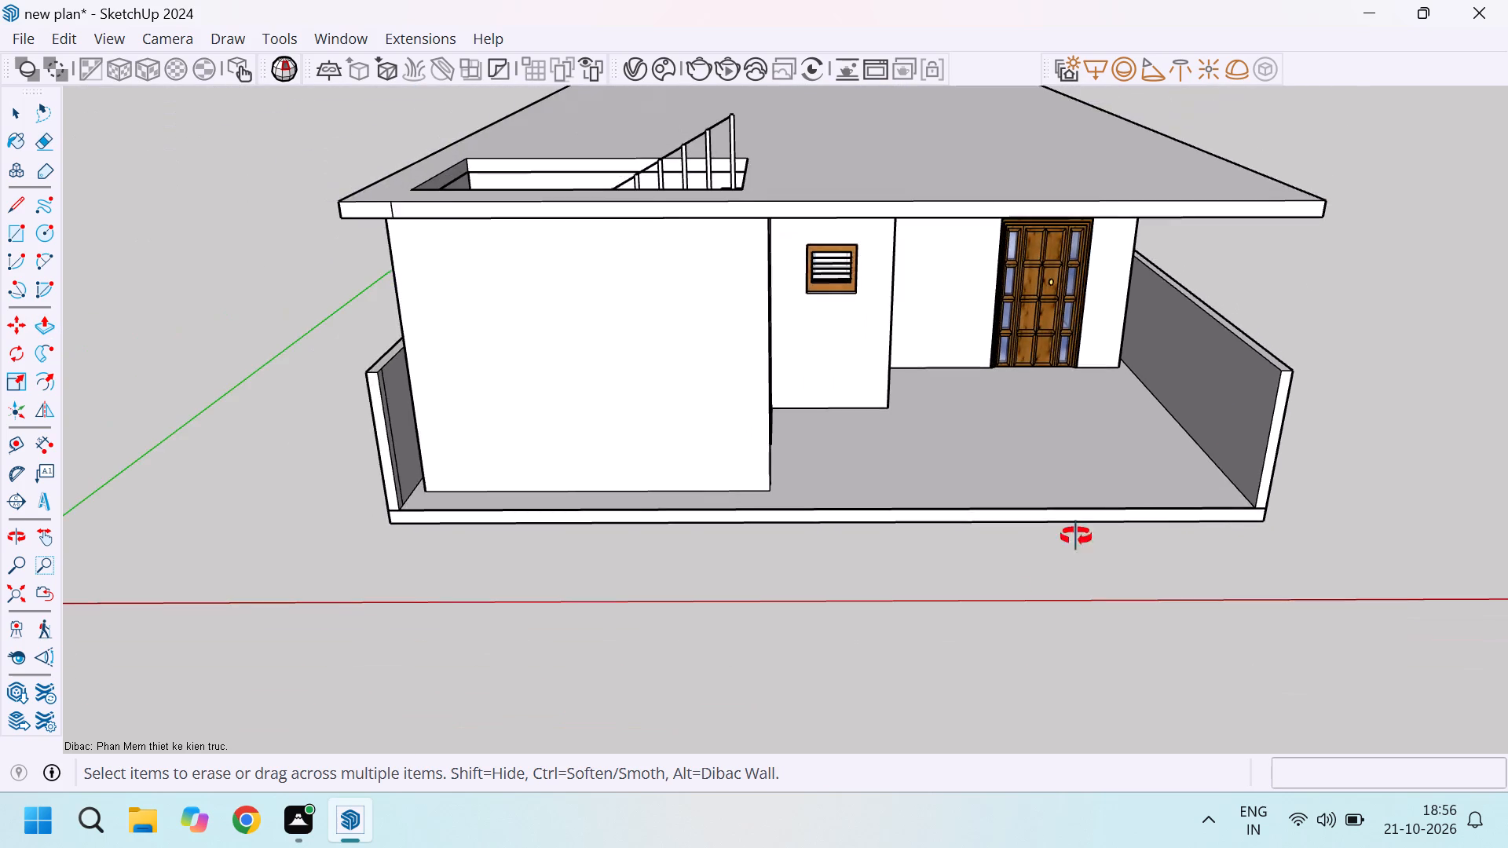
middle_click_drag(1076, 536, 982, 612)
scroll(885, 602, "up", 6)
scroll(87, 391, "up", 1)
left_click(152, 342)
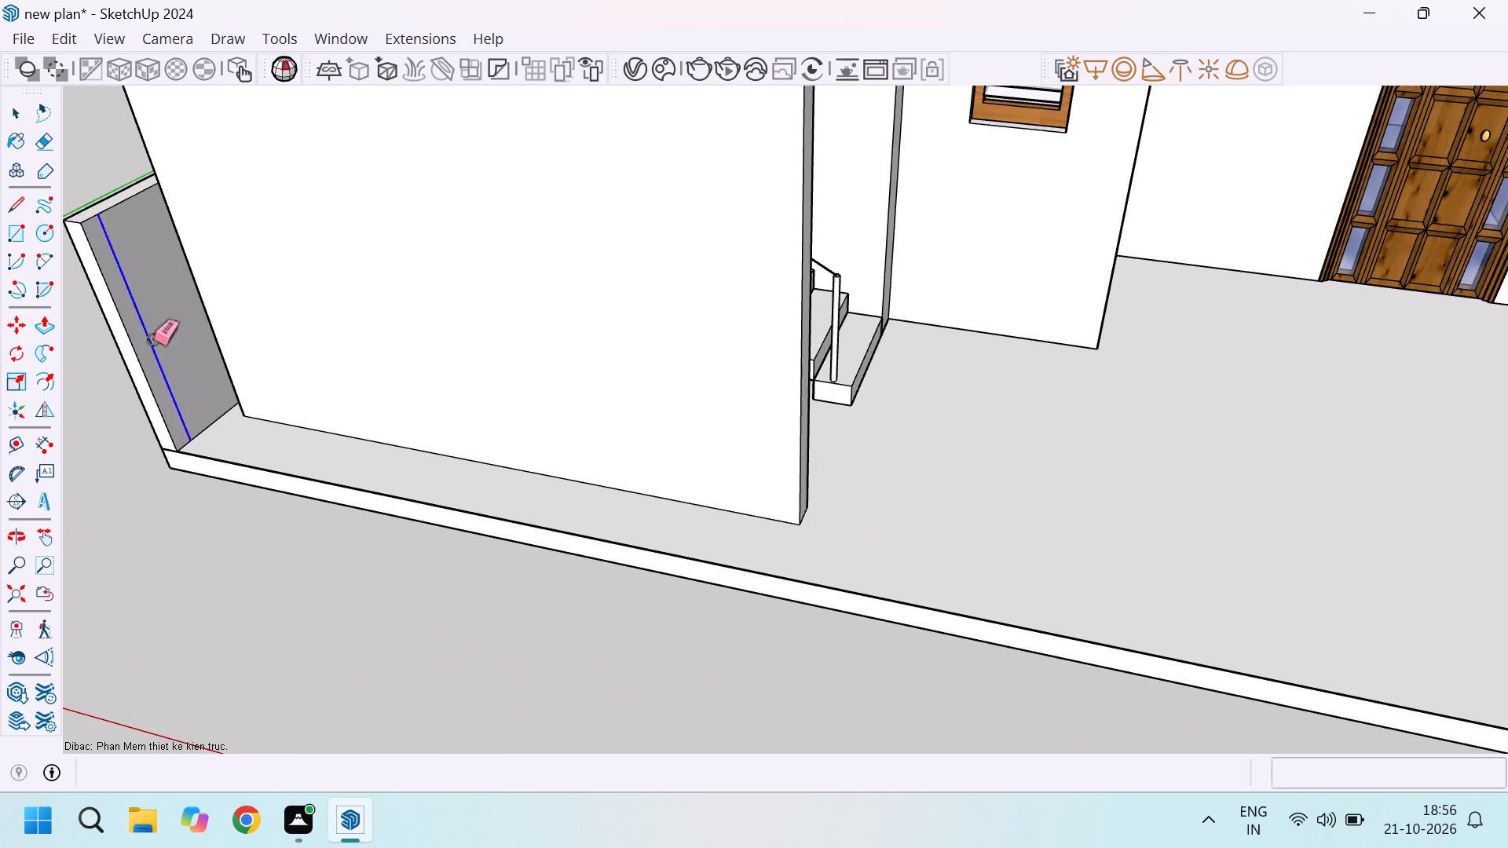
Examine the opened front, the side boundary walls and the porch of the house from several angles.
key("space")
scroll(615, 462, "down", 14)
left_click(625, 608)
middle_click_drag(703, 613, 1161, 550)
scroll(896, 472, "down", 5)
middle_click_drag(1139, 439, 538, 448)
scroll(941, 444, "up", 6)
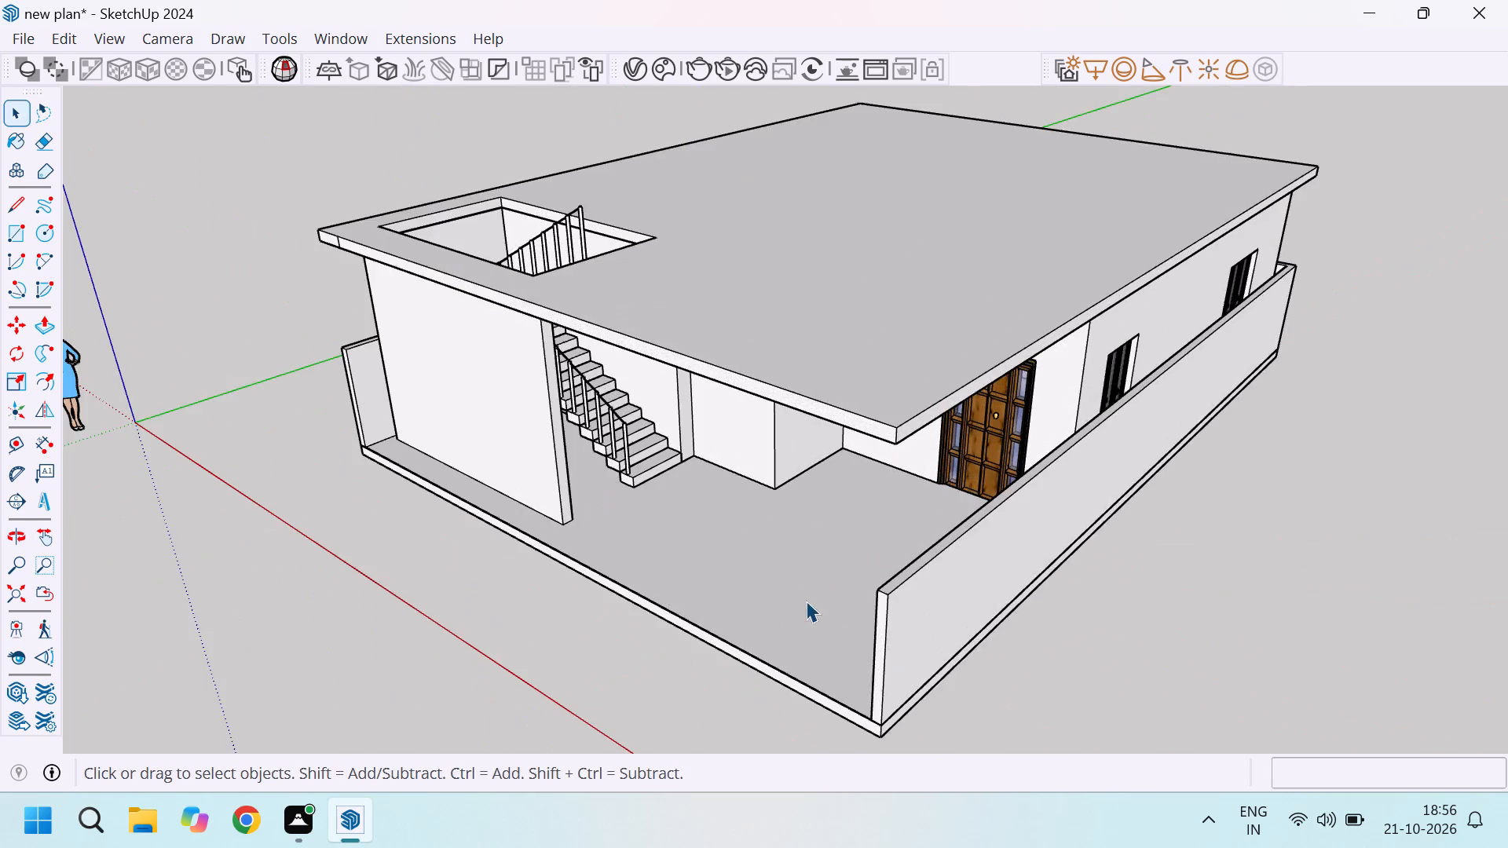
middle_click_drag(811, 600, 967, 505)
scroll(1163, 354, "up", 1)
middle_click_drag(1163, 354, 825, 560)
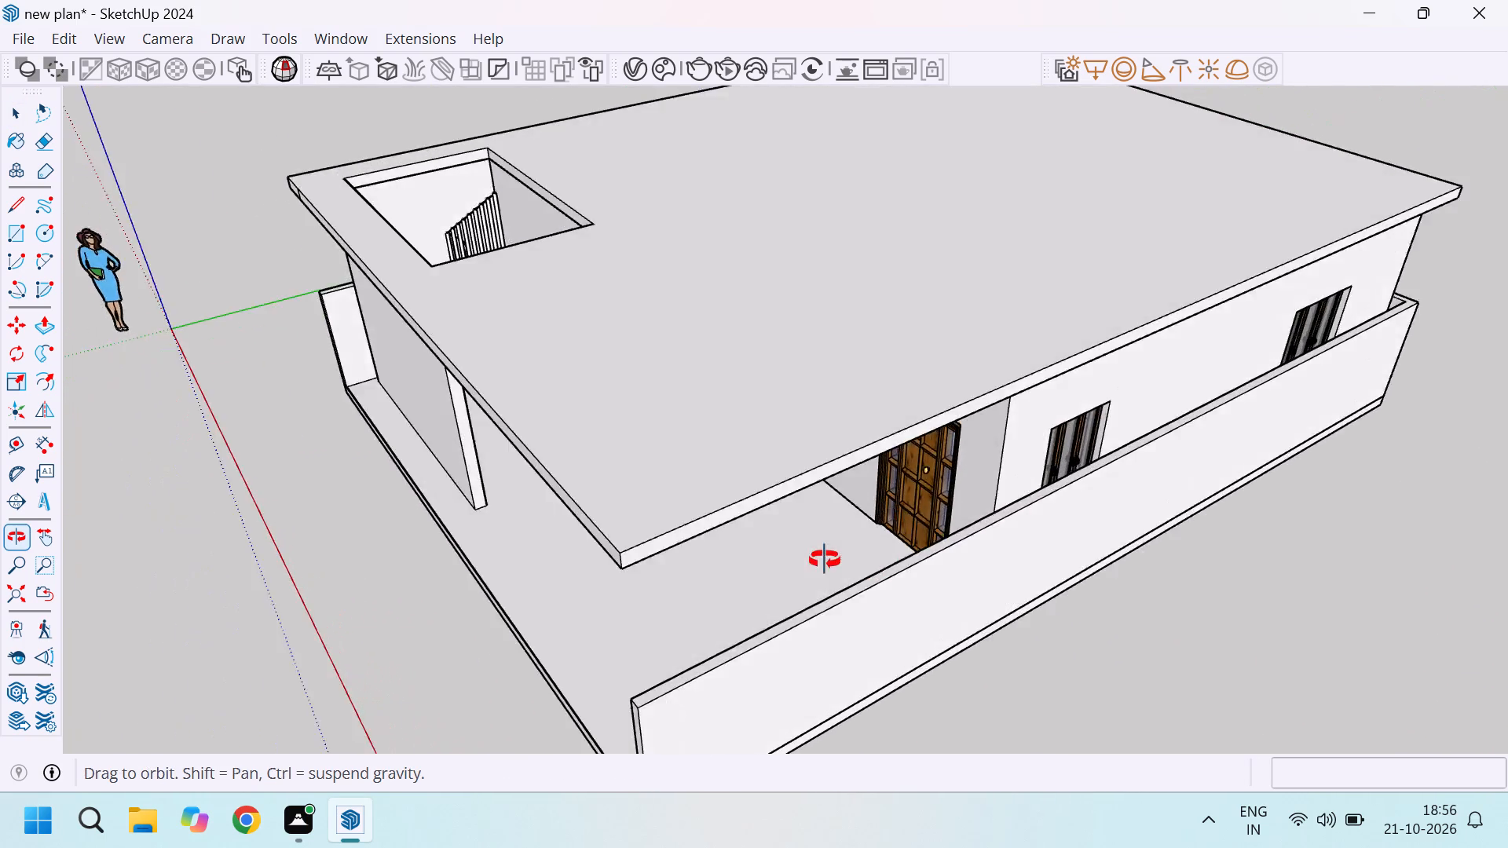
middle_click_drag(825, 560, 1044, 416)
middle_click(1050, 414)
scroll(1105, 388, "down", 4)
middle_click_drag(957, 488, 1151, 402)
scroll(1065, 363, "up", 5)
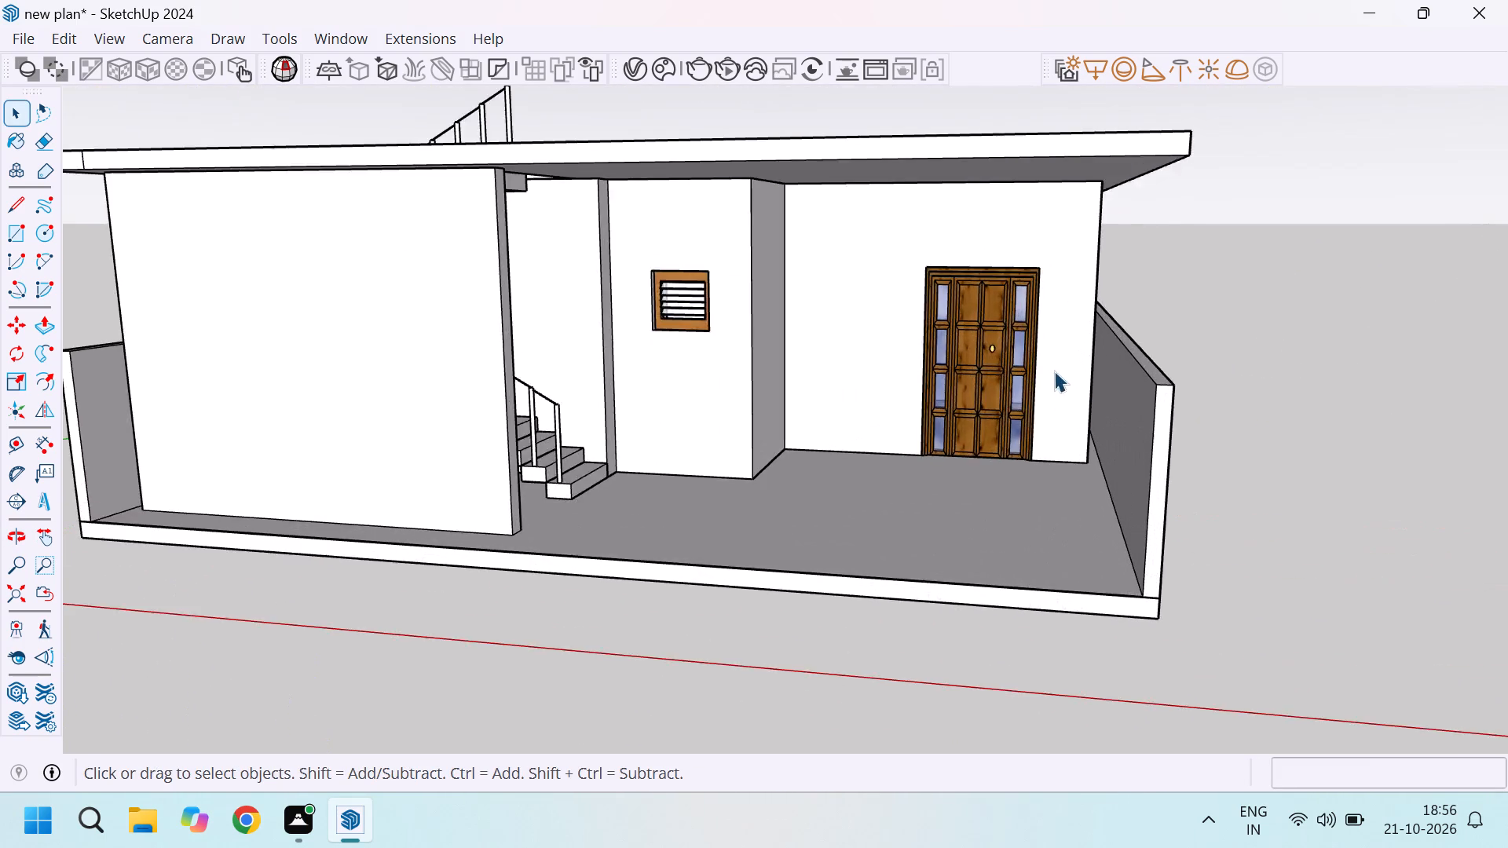
scroll(1058, 437, "up", 1)
middle_click_drag(1043, 446, 900, 486)
scroll(907, 481, "down", 11)
scroll(893, 359, "up", 5)
Hide the roof slab with its stair opening so the rooms are exposed from above.
left_click(876, 407)
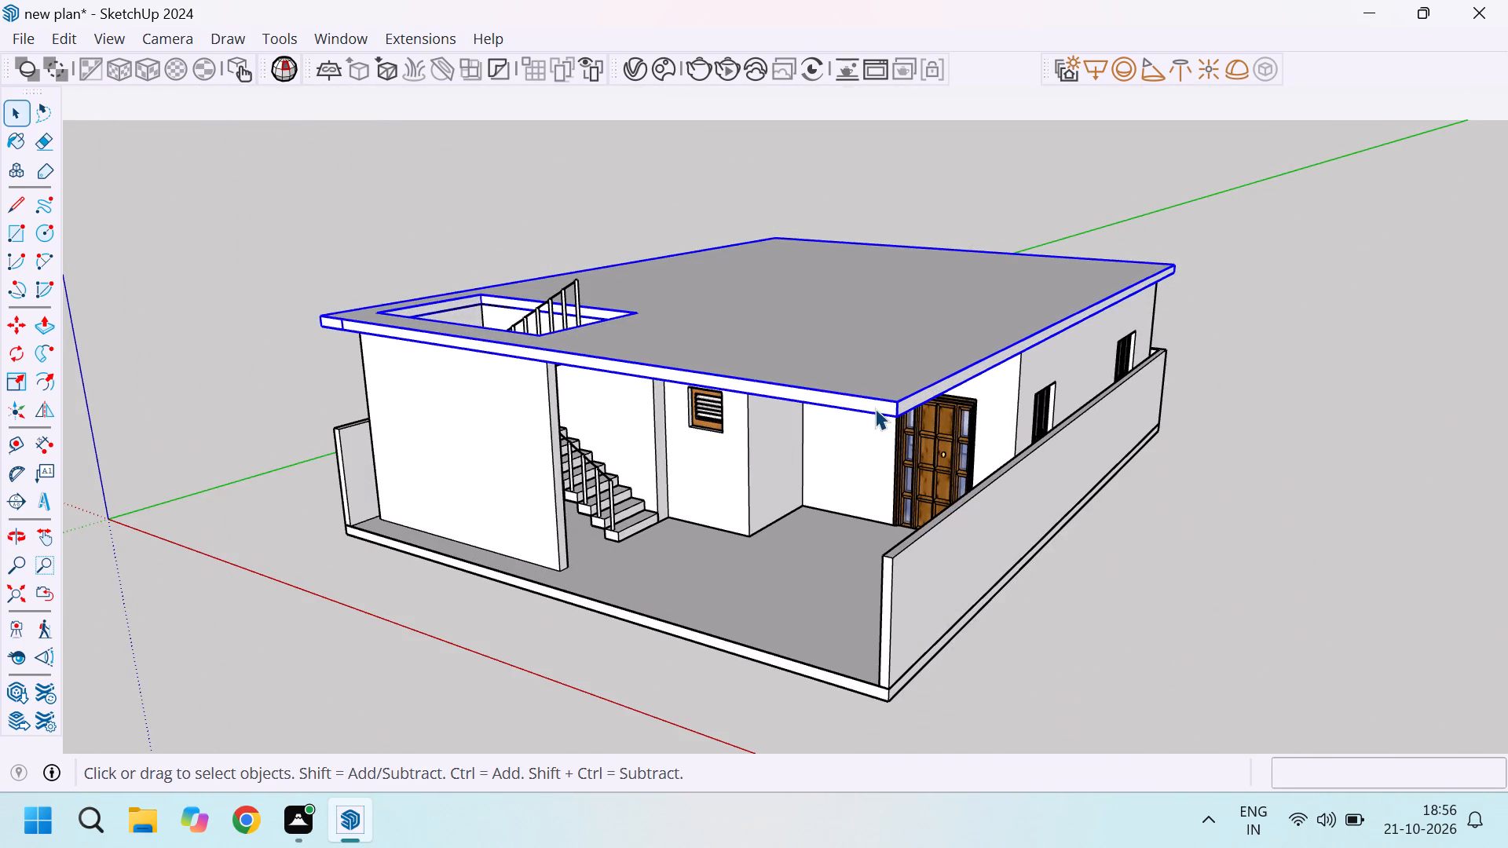
scroll(884, 403, "down", 4)
middle_click_drag(908, 389, 877, 458)
right_click_drag(843, 425, 836, 426)
left_click(921, 198)
Examine the roofless house's rooms, staircase and boundary walls from above and from the sides.
scroll(954, 278, "down", 4)
middle_click_drag(905, 372, 915, 463)
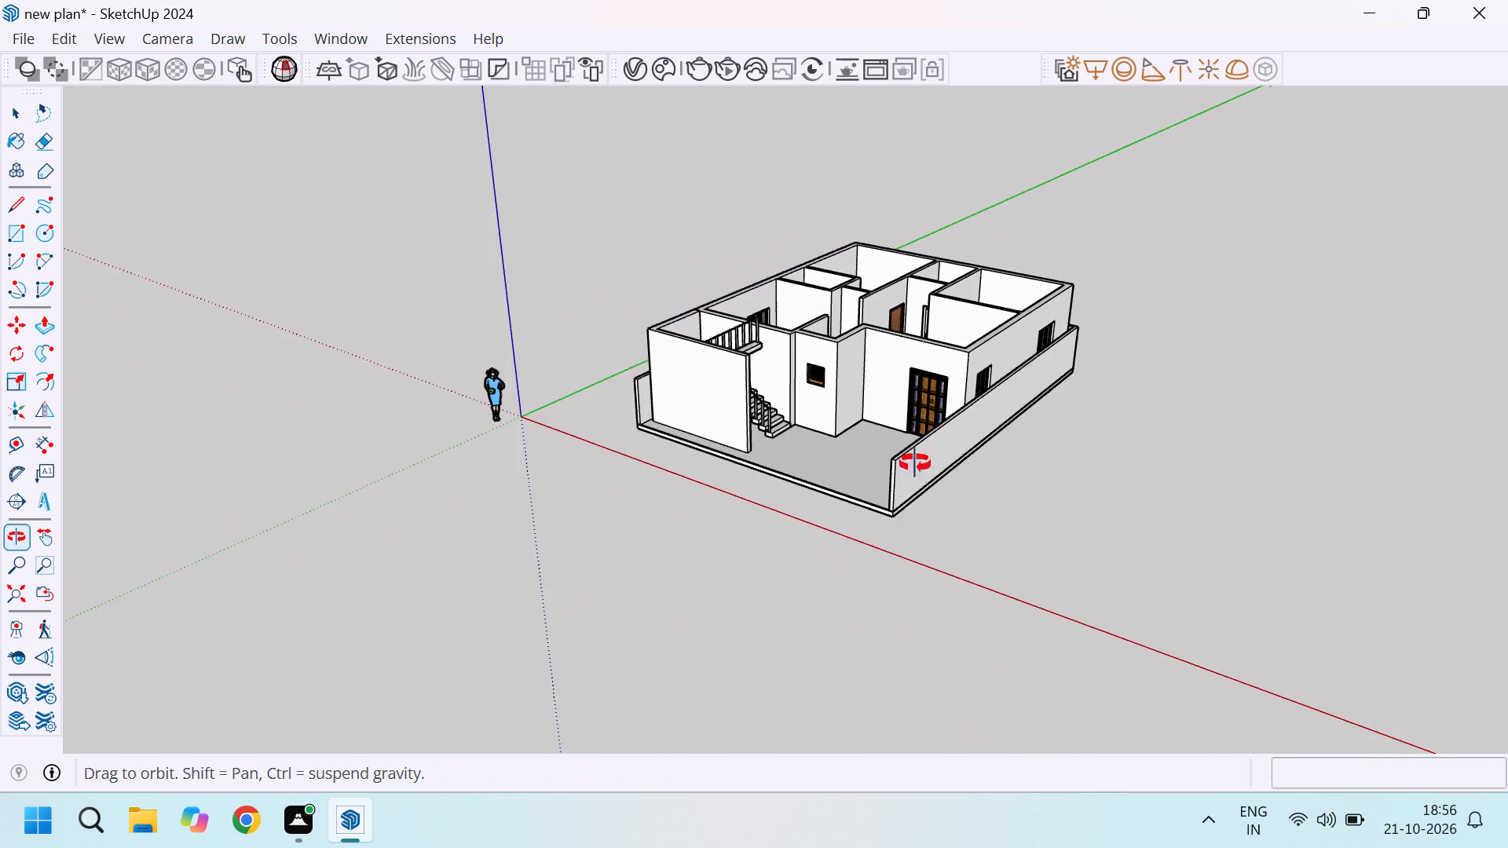
middle_click_drag(915, 463, 891, 510)
scroll(905, 488, "up", 8)
scroll(912, 516, "down", 6)
scroll(1110, 315, "up", 2)
middle_click_drag(1124, 358, 1145, 336)
scroll(1110, 320, "up", 1)
middle_click_drag(1078, 344, 1027, 416)
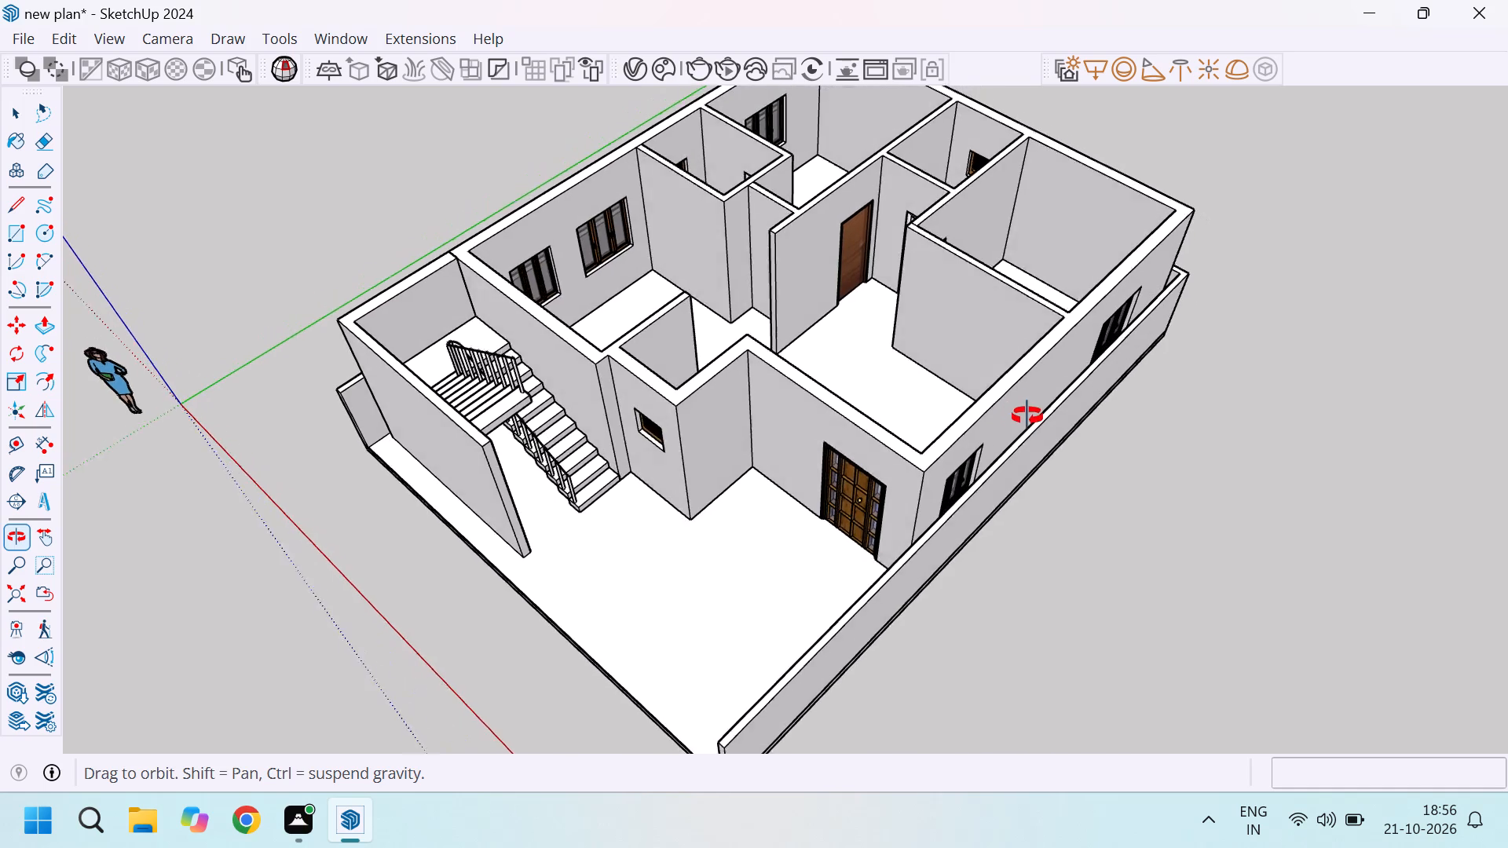
middle_click_drag(1027, 416, 1033, 409)
scroll(1025, 386, "down", 4)
scroll(953, 481, "up", 1)
scroll(1026, 436, "down", 1)
middle_click_drag(1038, 438, 1070, 423)
scroll(1089, 387, "up", 3)
scroll(1135, 419, "down", 3)
scroll(1124, 422, "up", 2)
middle_click_drag(971, 616, 1191, 477)
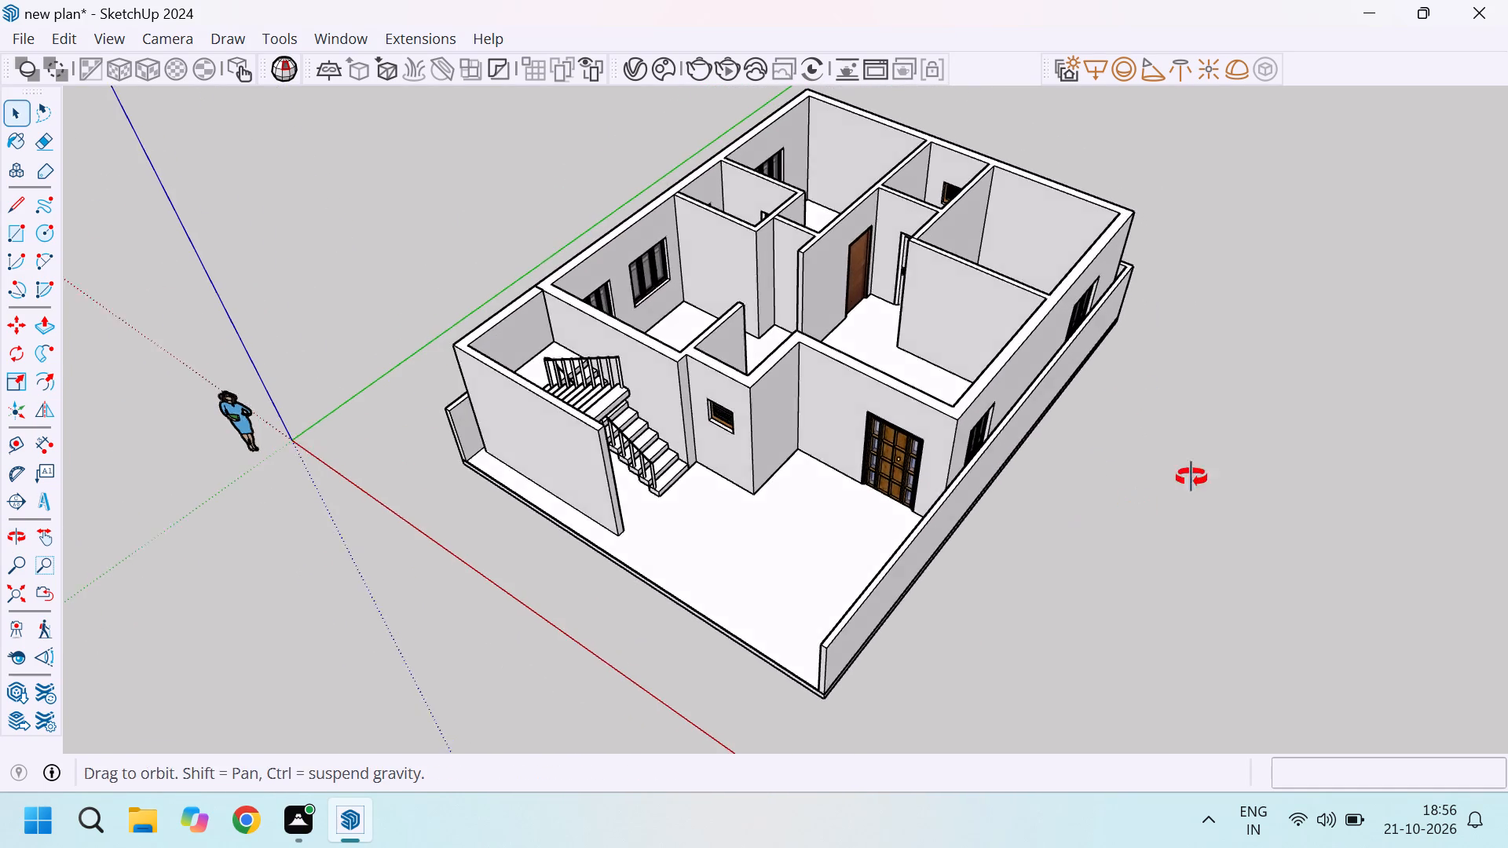
middle_click_drag(1191, 477, 1314, 439)
scroll(1106, 516, "down", 4)
middle_click_drag(1053, 495, 1301, 466)
scroll(1056, 571, "up", 5)
scroll(1025, 568, "down", 6)
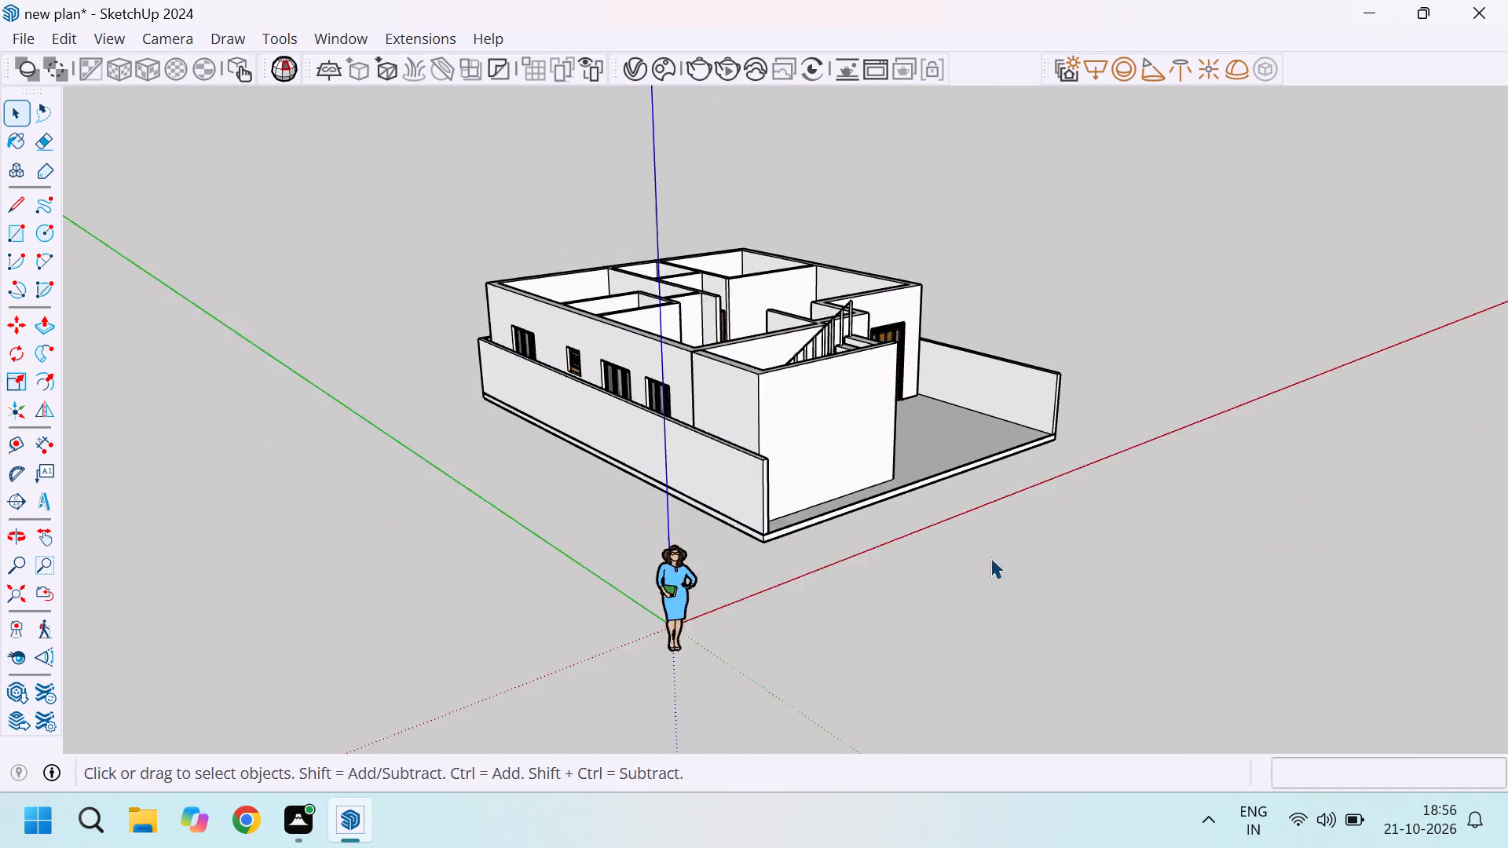
middle_click_drag(976, 532, 483, 748)
scroll(1034, 463, "up", 1)
scroll(987, 494, "down", 1)
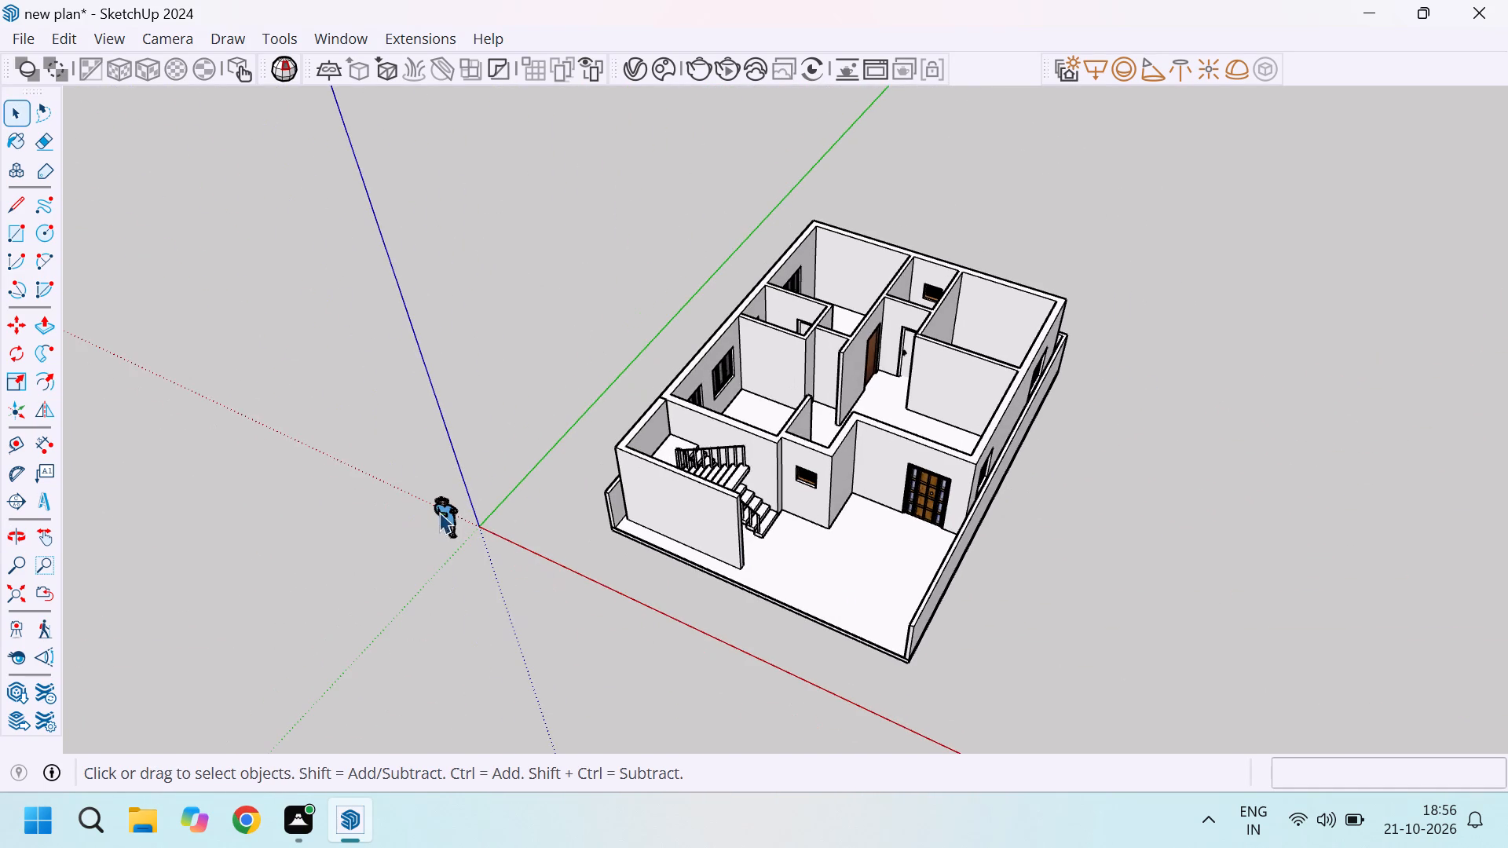
Delete the human scale figure standing near the origin.
left_click(455, 512)
key("Delete")
Print one copy of the current view, an angled aerial view of the whole house from the front, to Microsoft Print to PDF.
scroll(984, 466, "up", 4)
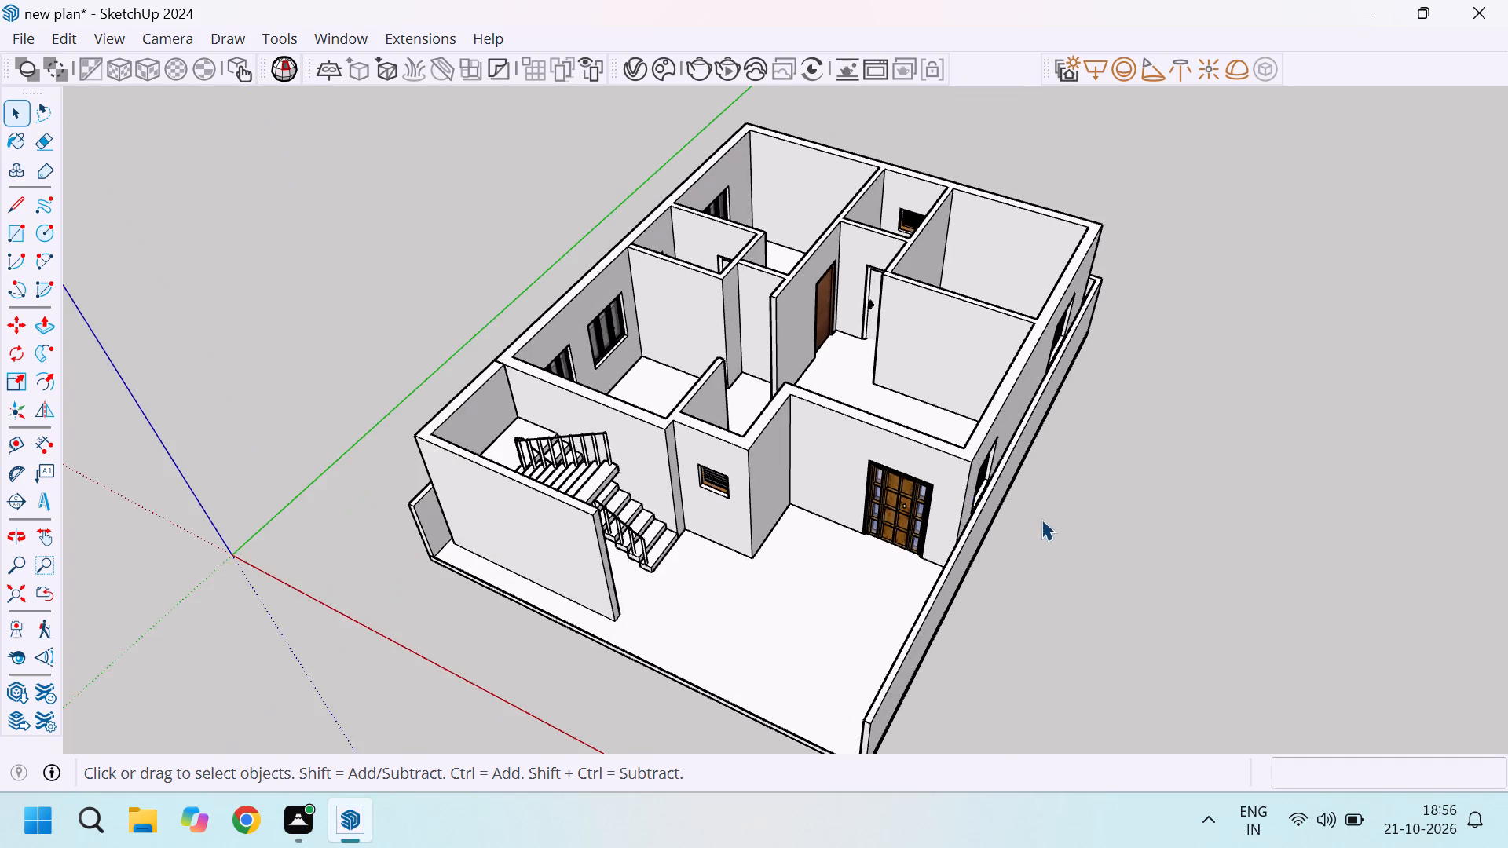
middle_click_drag(991, 535, 912, 484)
scroll(917, 501, "down", 4)
middle_click_drag(932, 517, 939, 590)
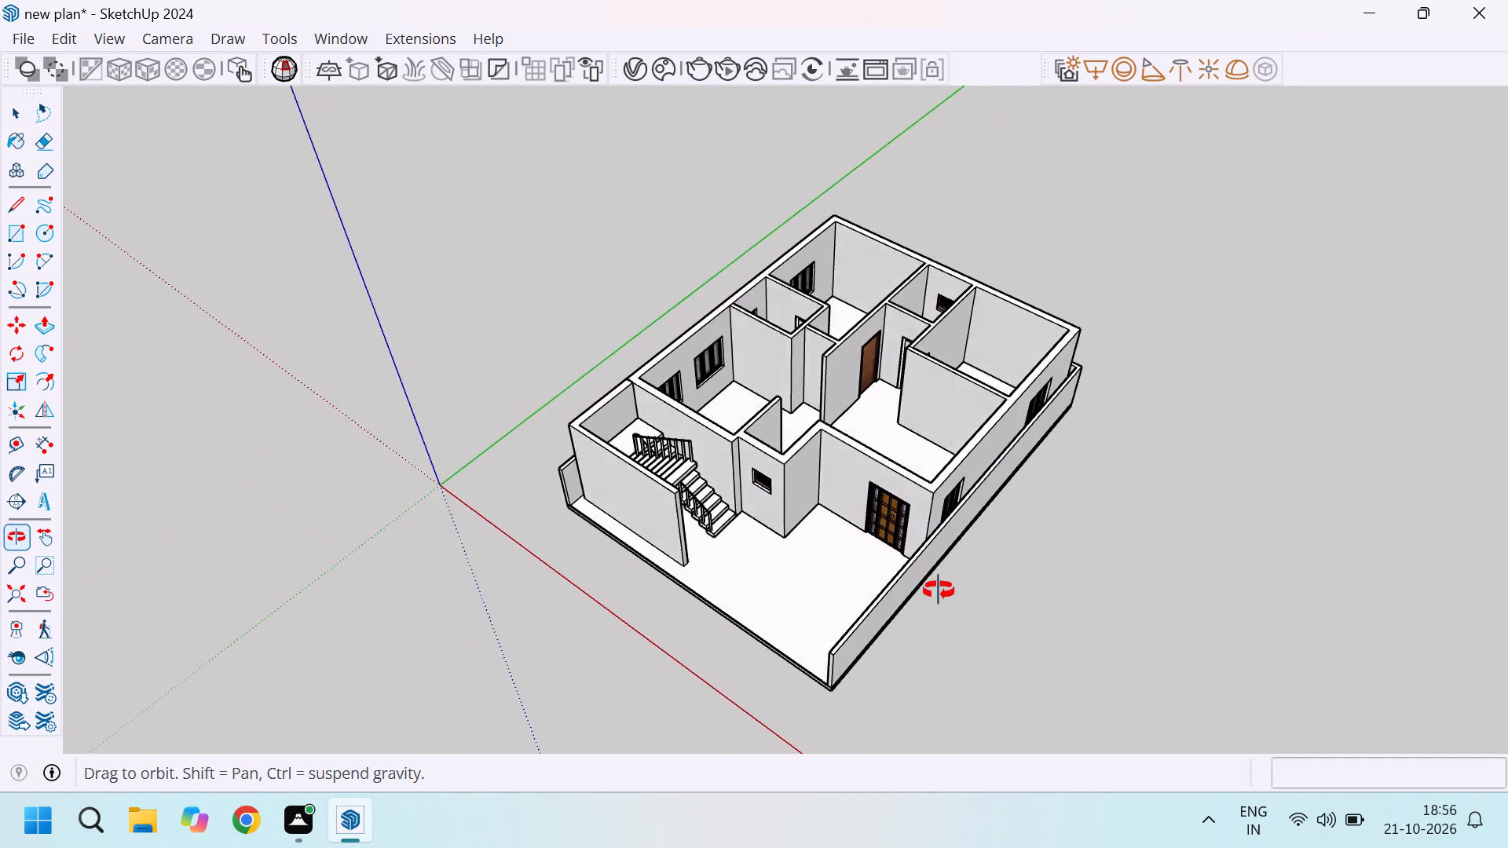
middle_click_drag(939, 590, 939, 591)
scroll(937, 590, "up", 5)
scroll(950, 594, "down", 2)
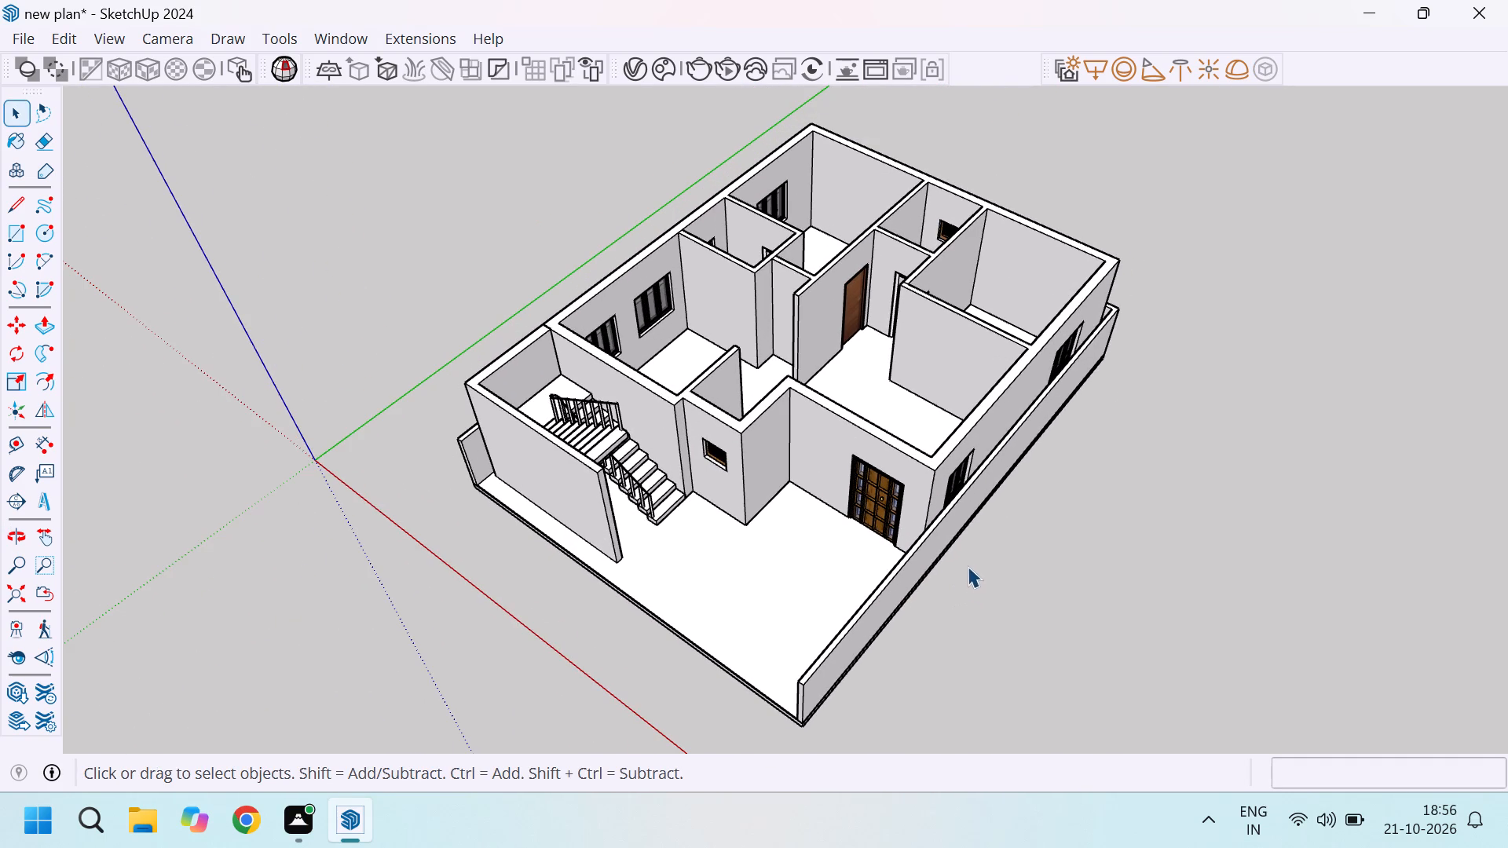
key("ctrl+p")
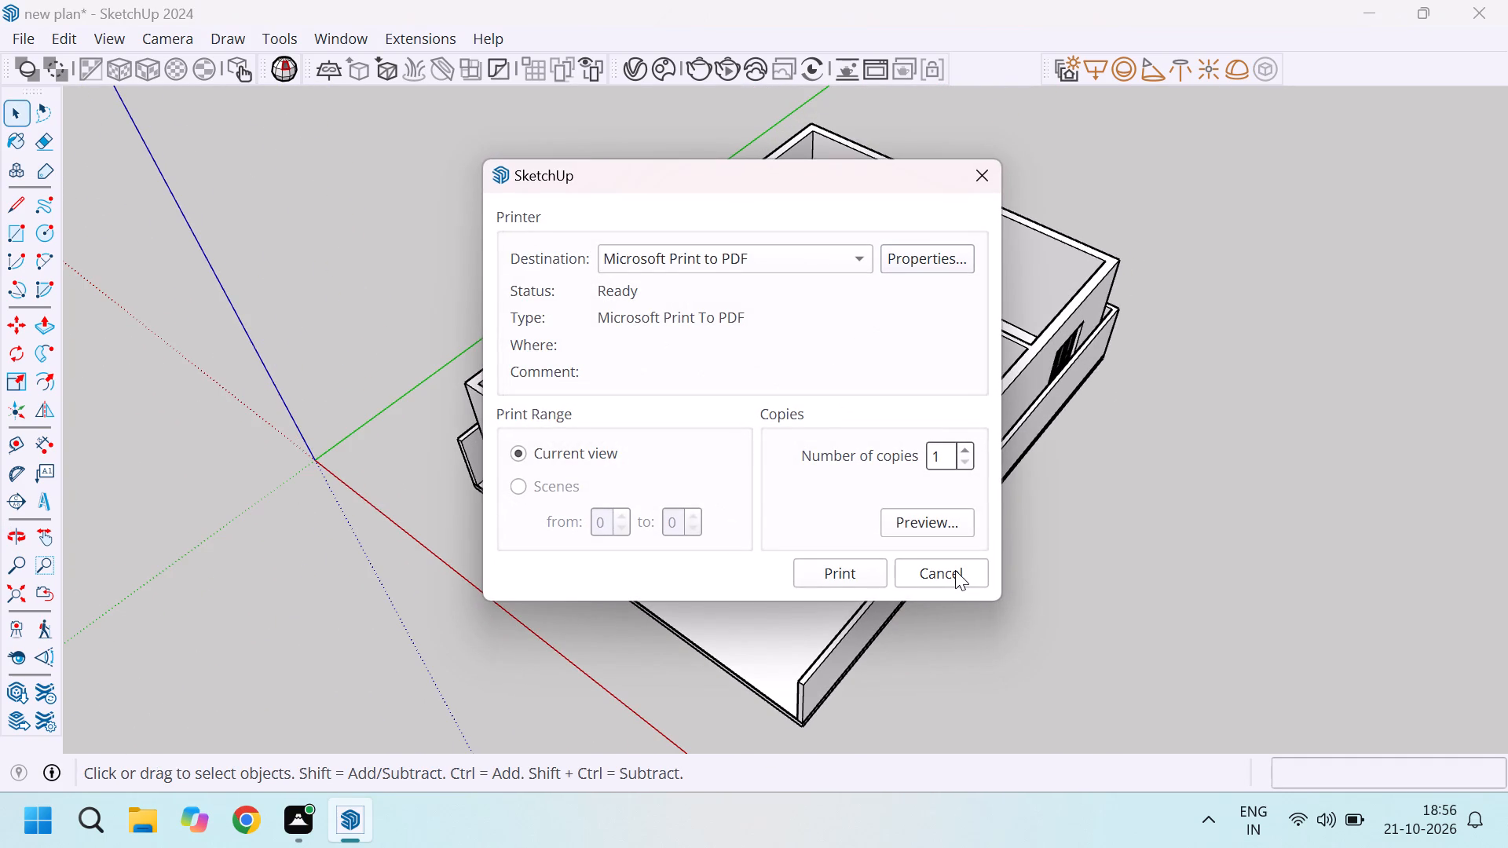
left_click(837, 580)
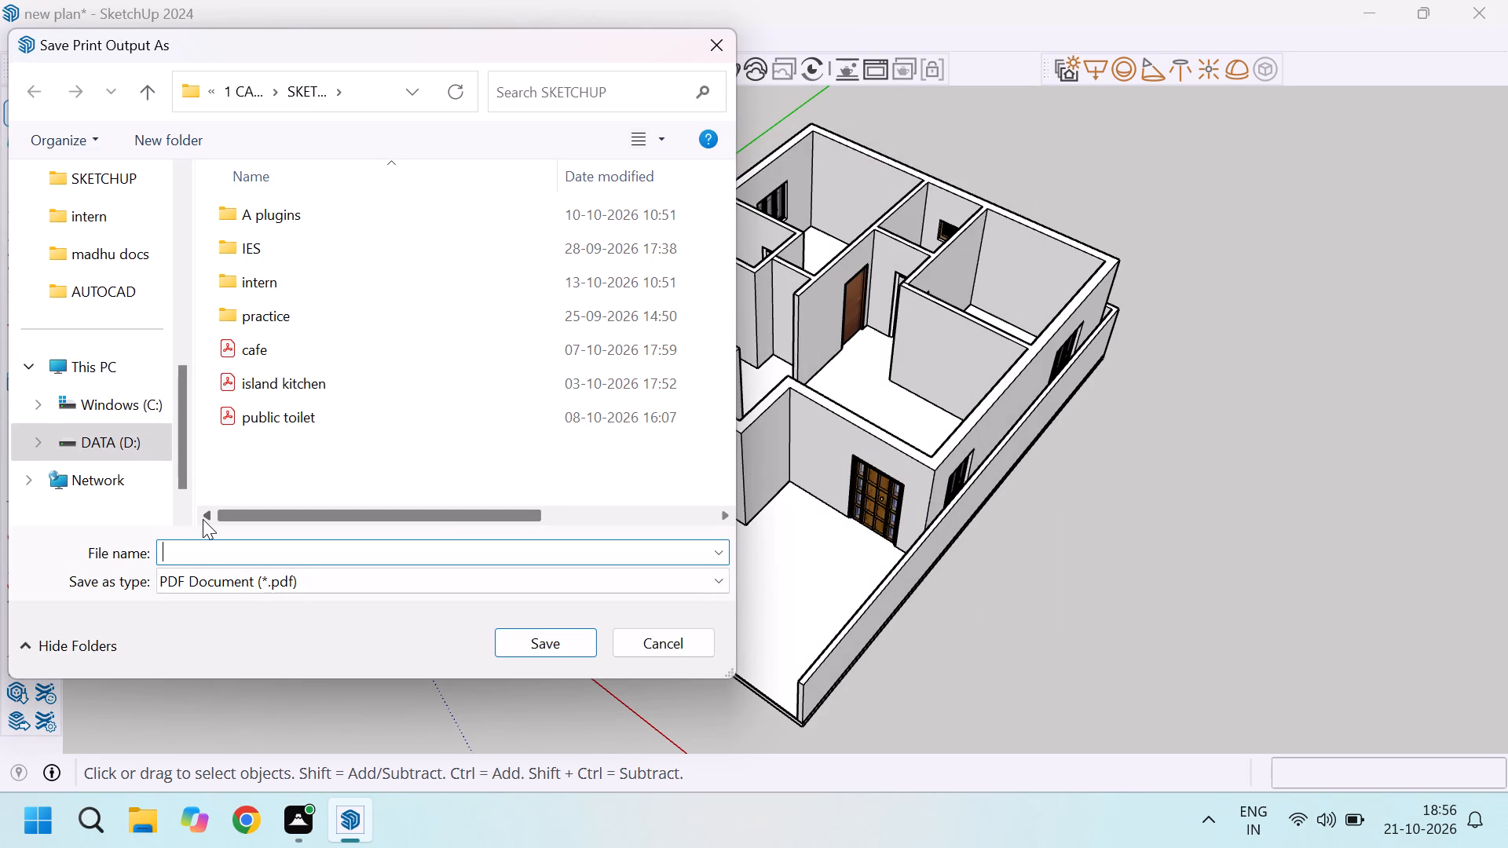
Save the print output as a PDF document named "new plan" in the SKETCHUP folder.
type("new")
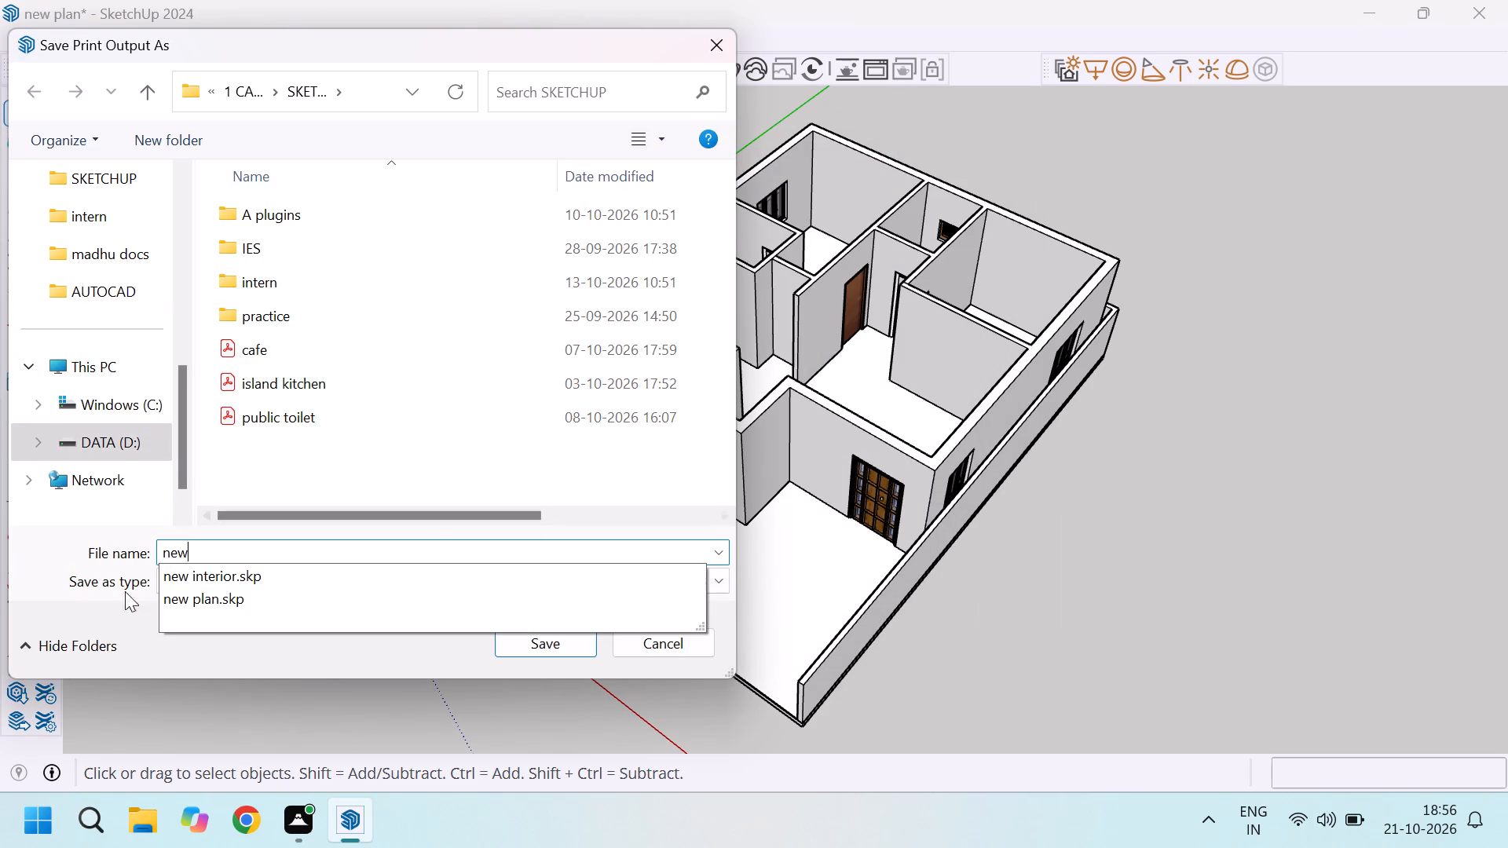
left_click(198, 604)
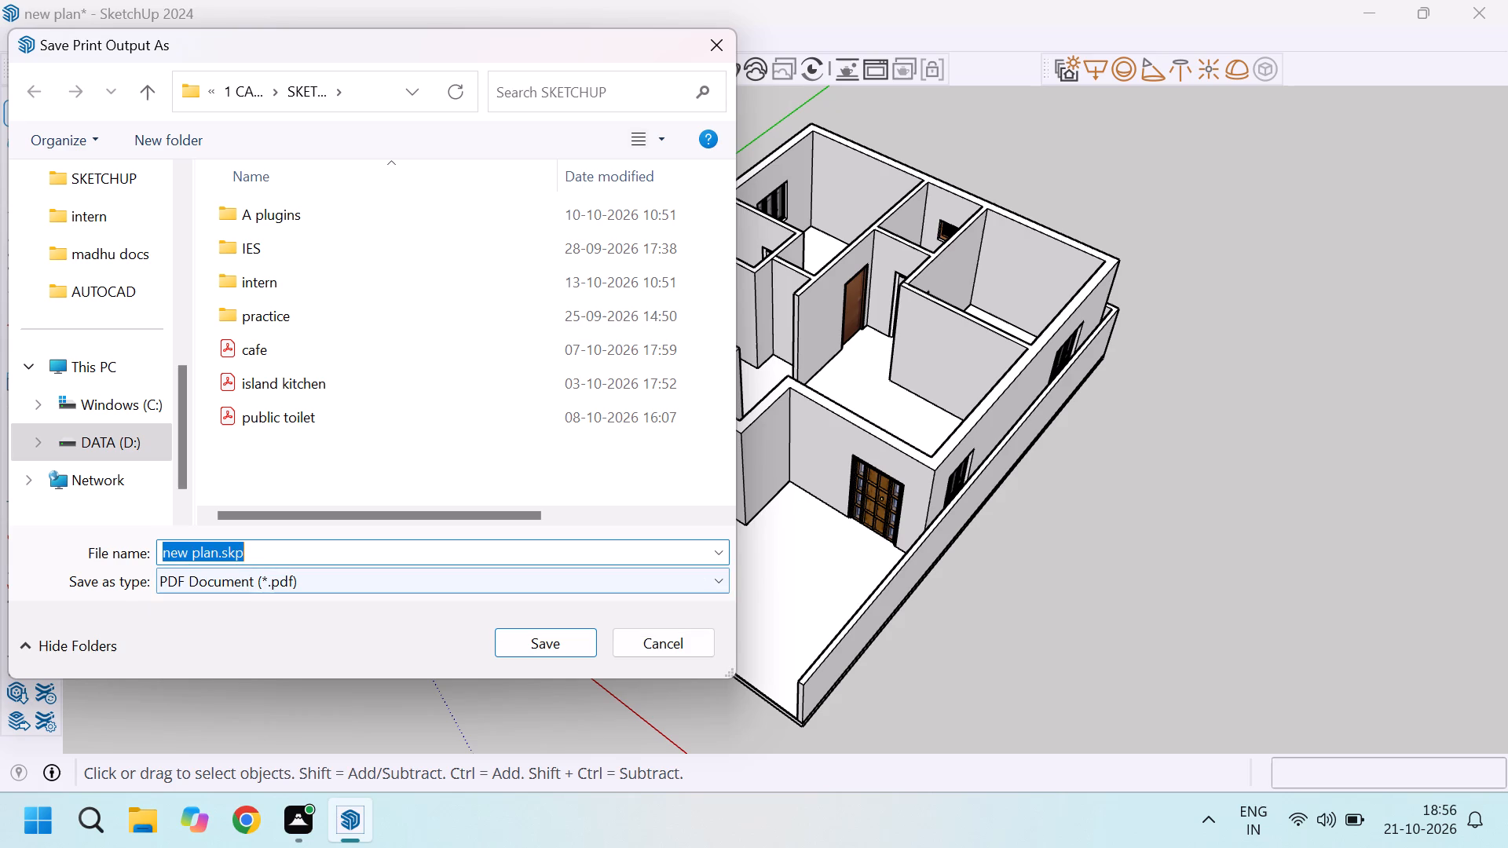
left_click(282, 554)
key("BackSpace")
key("BackSpace")
key("BackSpace")
key("BackSpace")
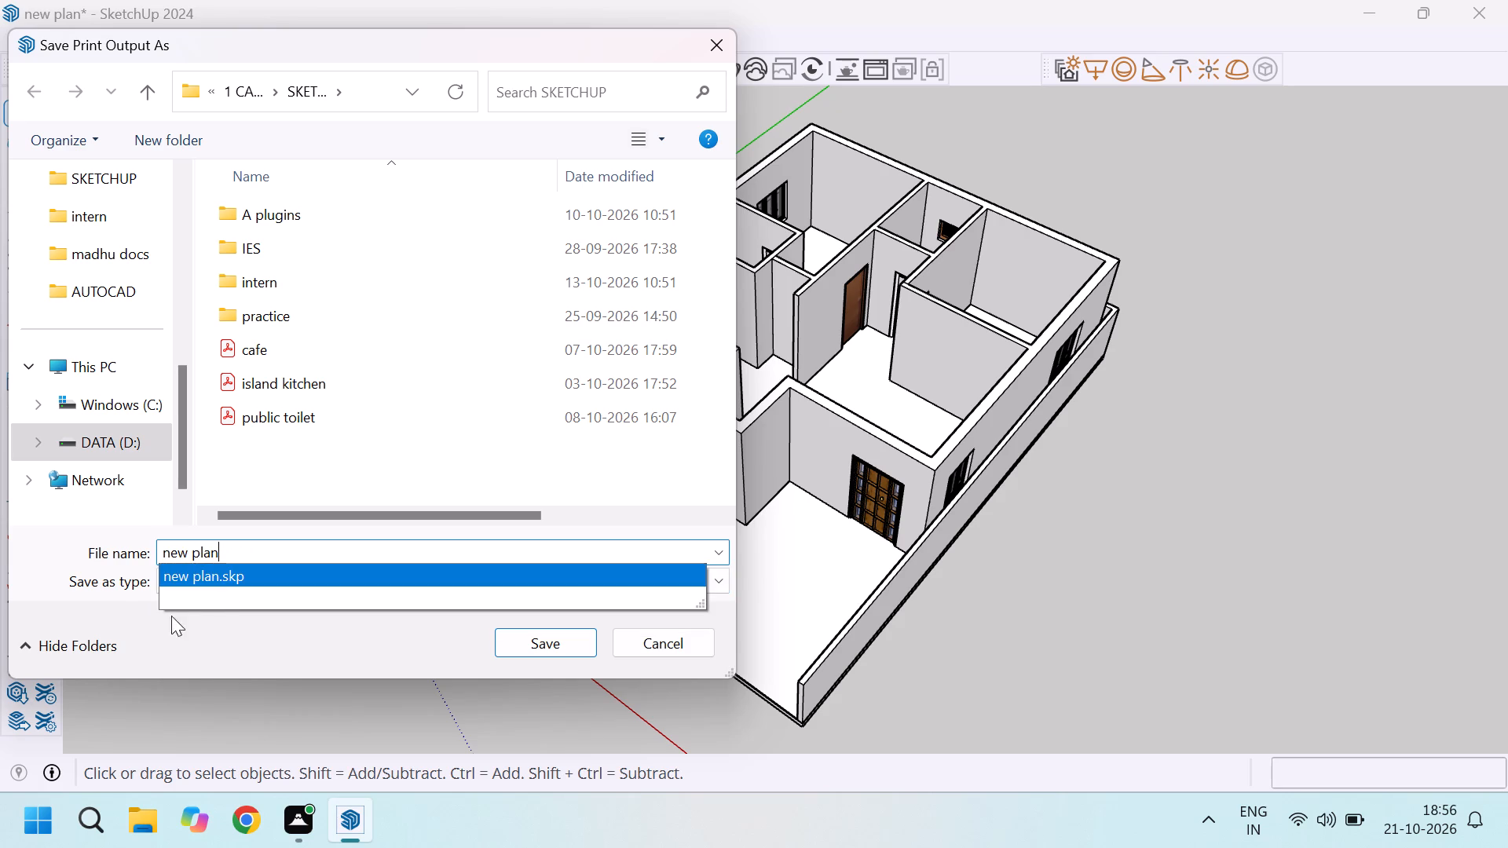
left_click(159, 639)
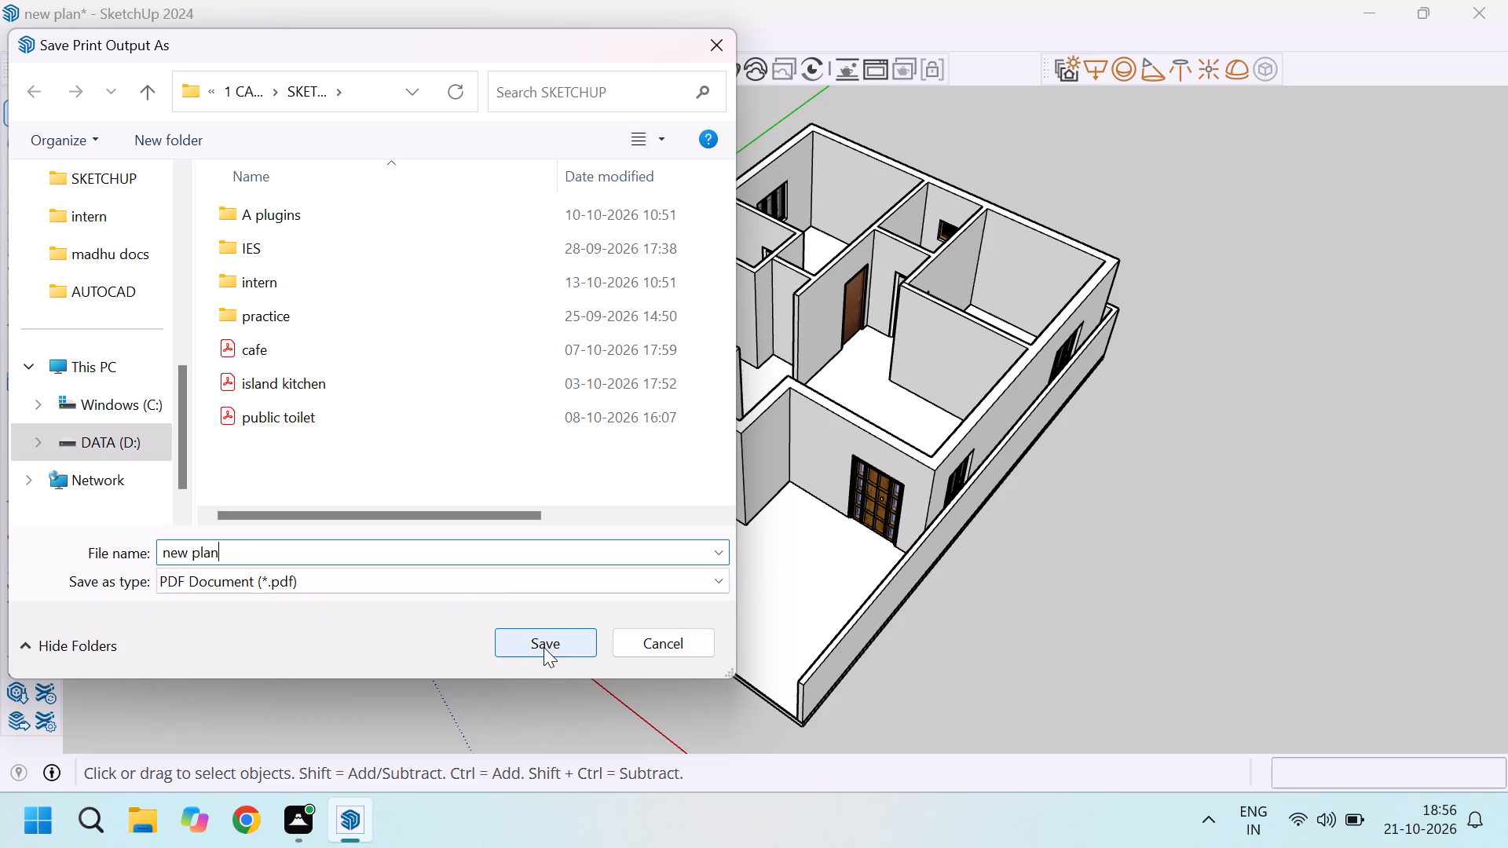
left_click(544, 647)
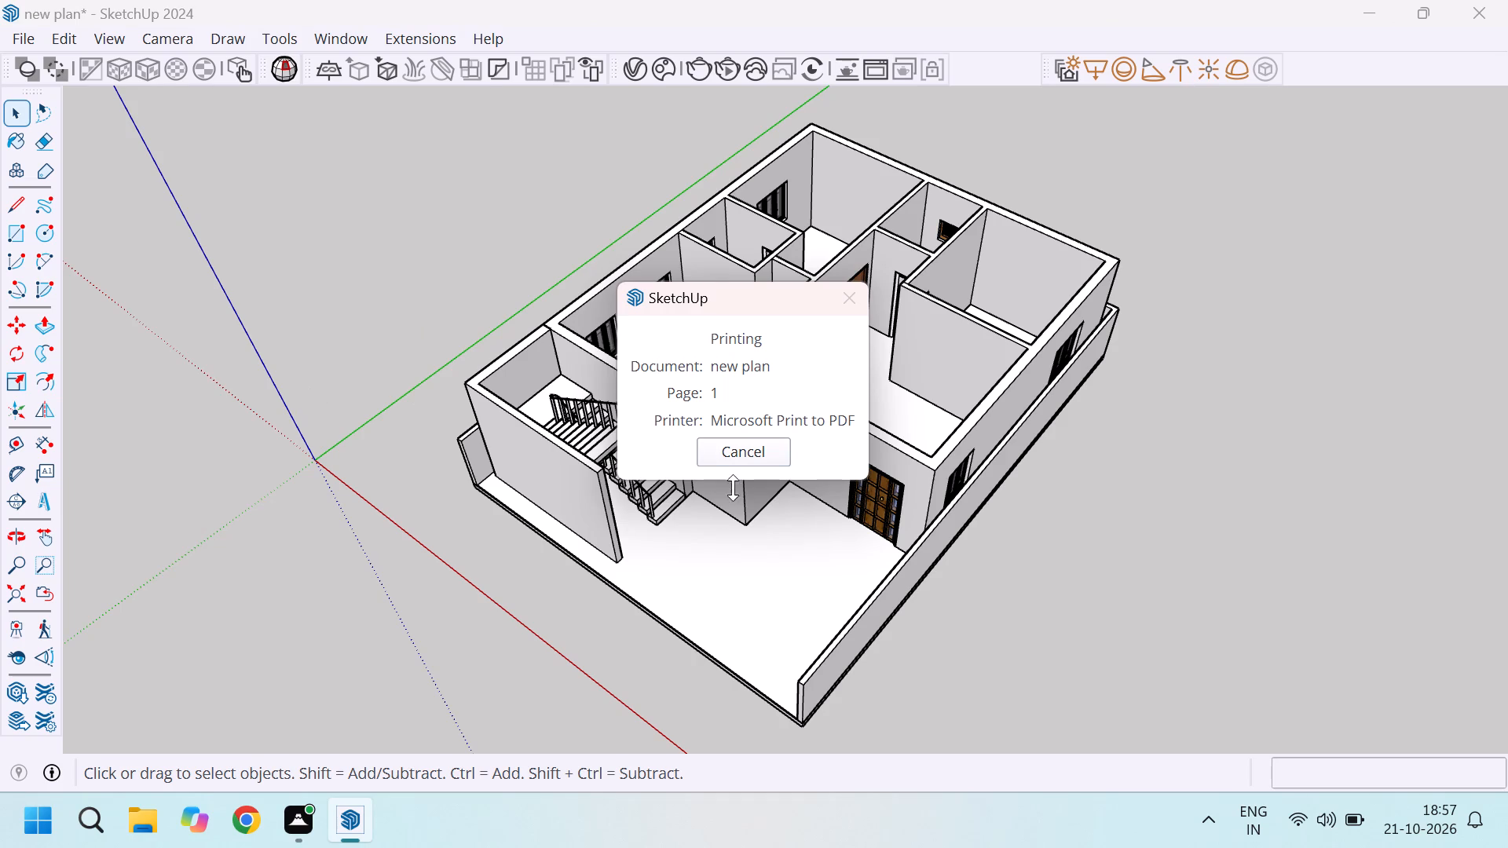
key("space")
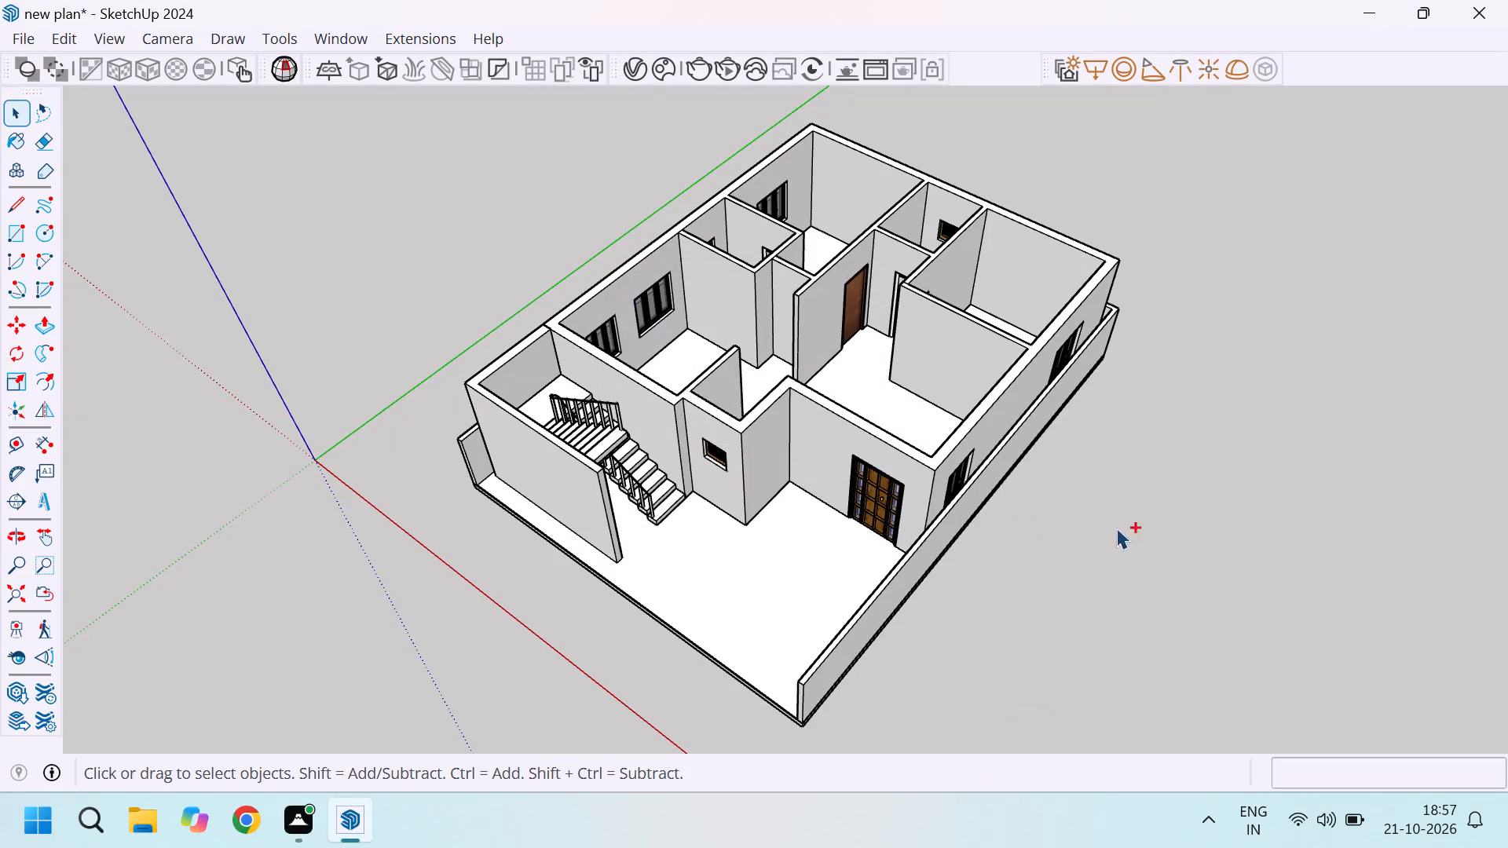
left_click(1215, 528)
key("space")
left_click(1192, 535)
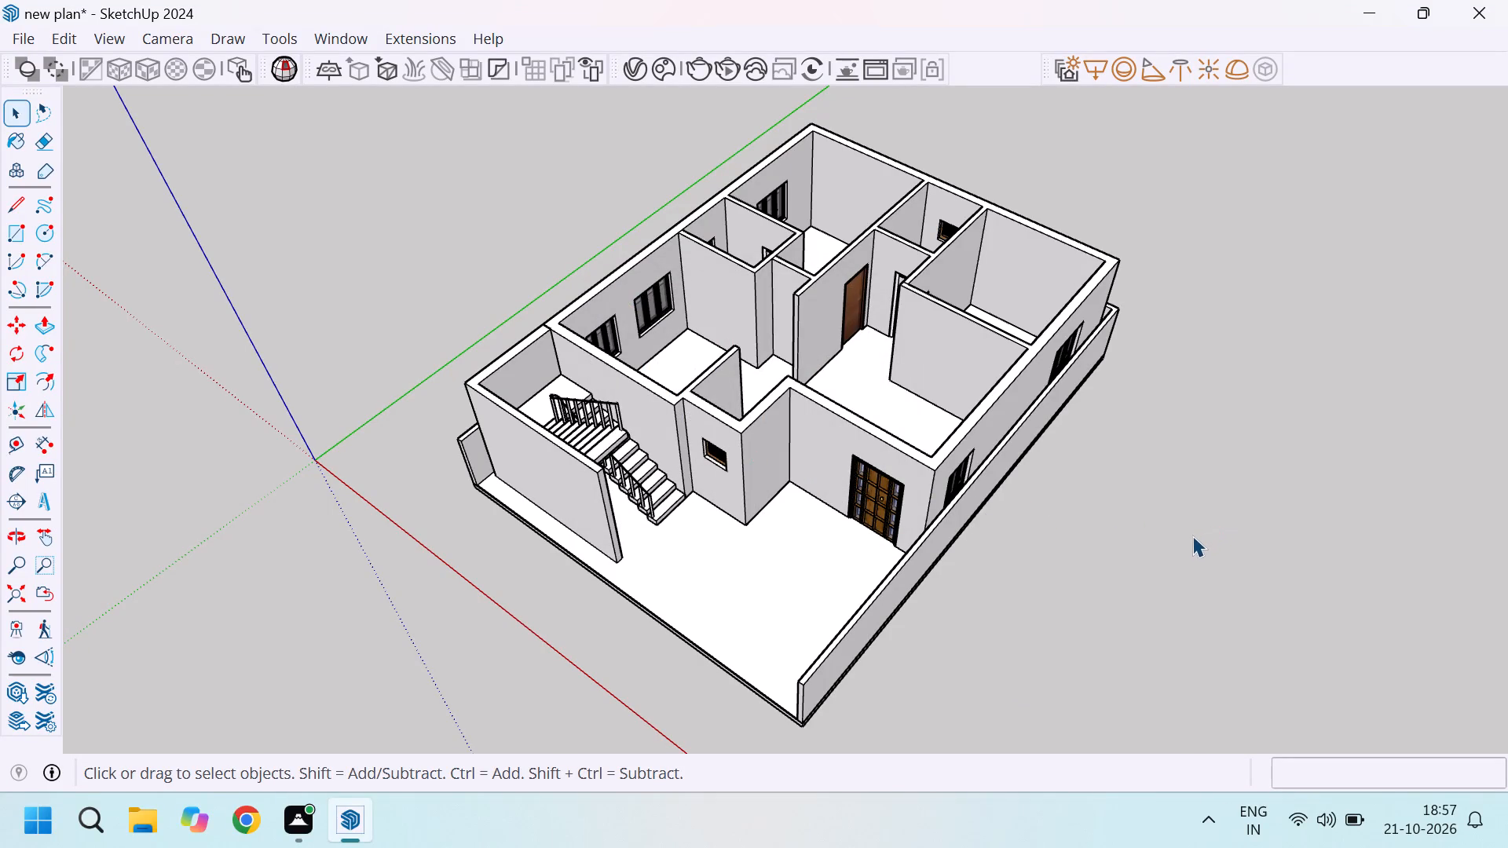
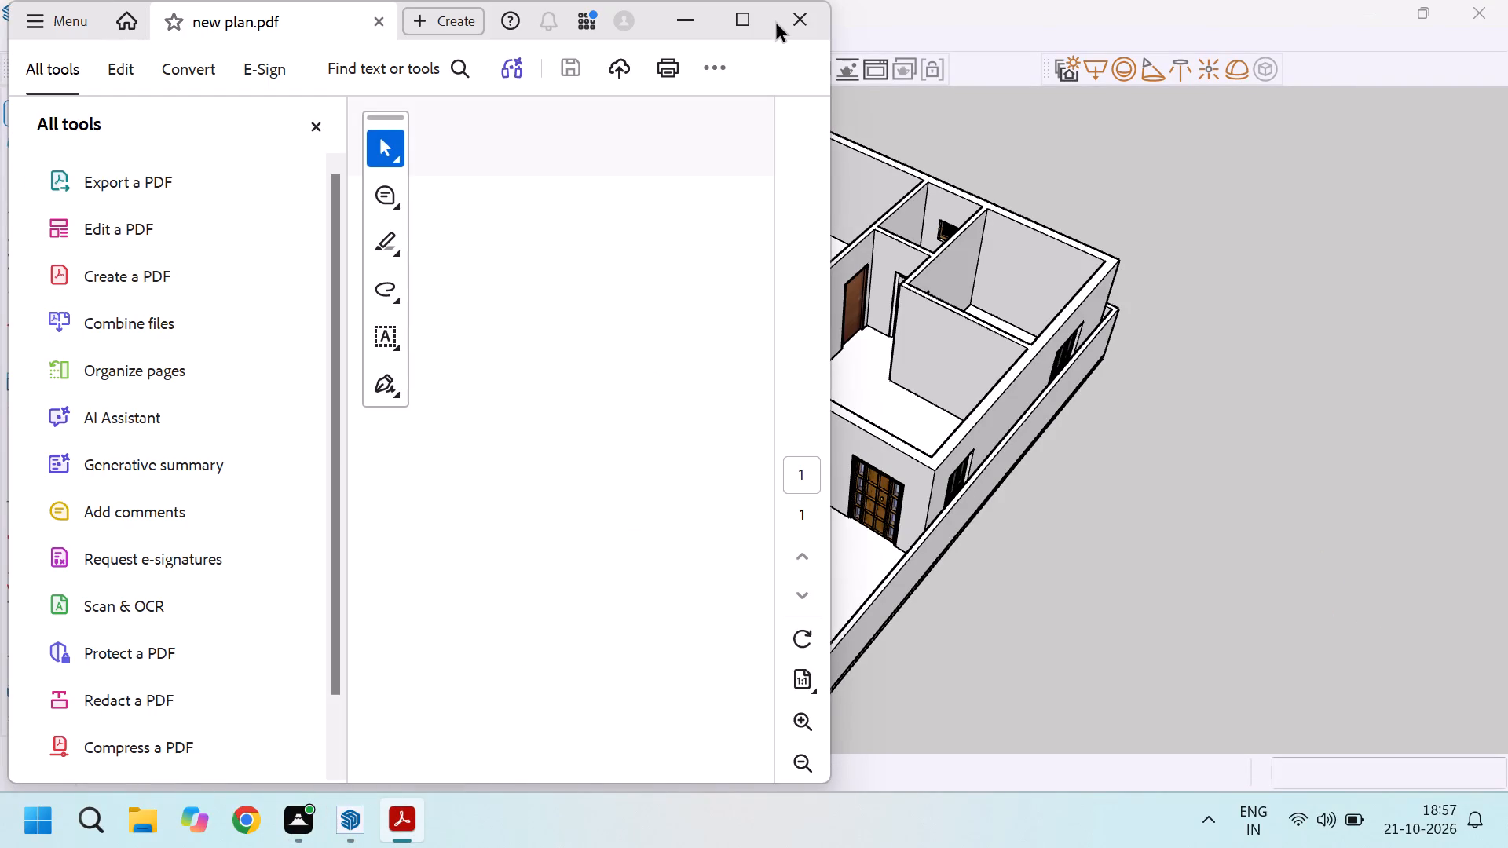
Close the exported "new plan" PDF and return to the house model in SketchUp.
left_click(806, 22)
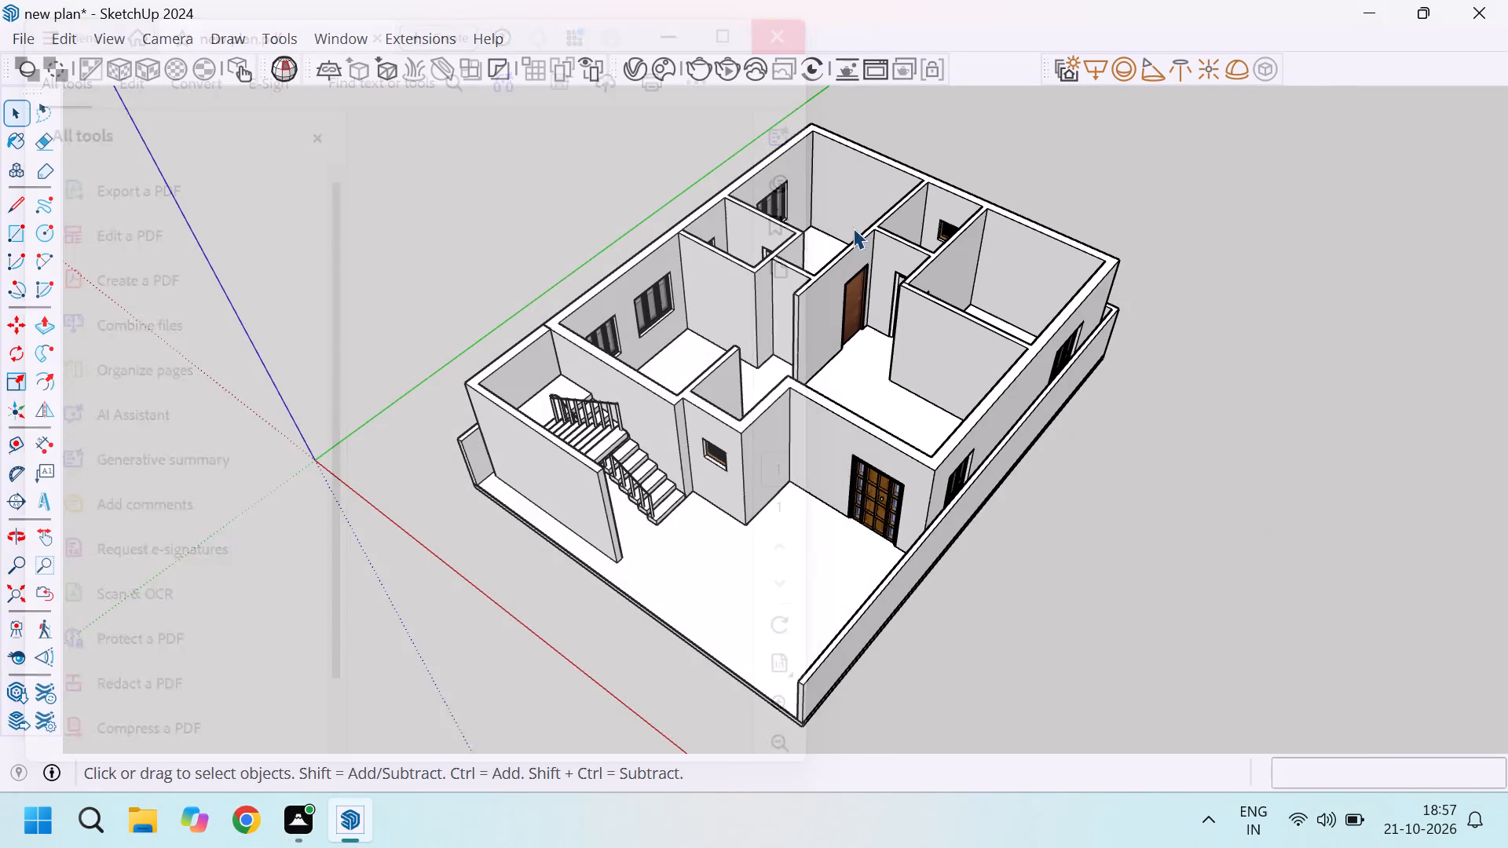
left_click(1334, 439)
Save the house model as "new plan" in SketchUp Models (*.skp) format in the SKETCHUP folder, replacing the existing file.
key("ctrl+s")
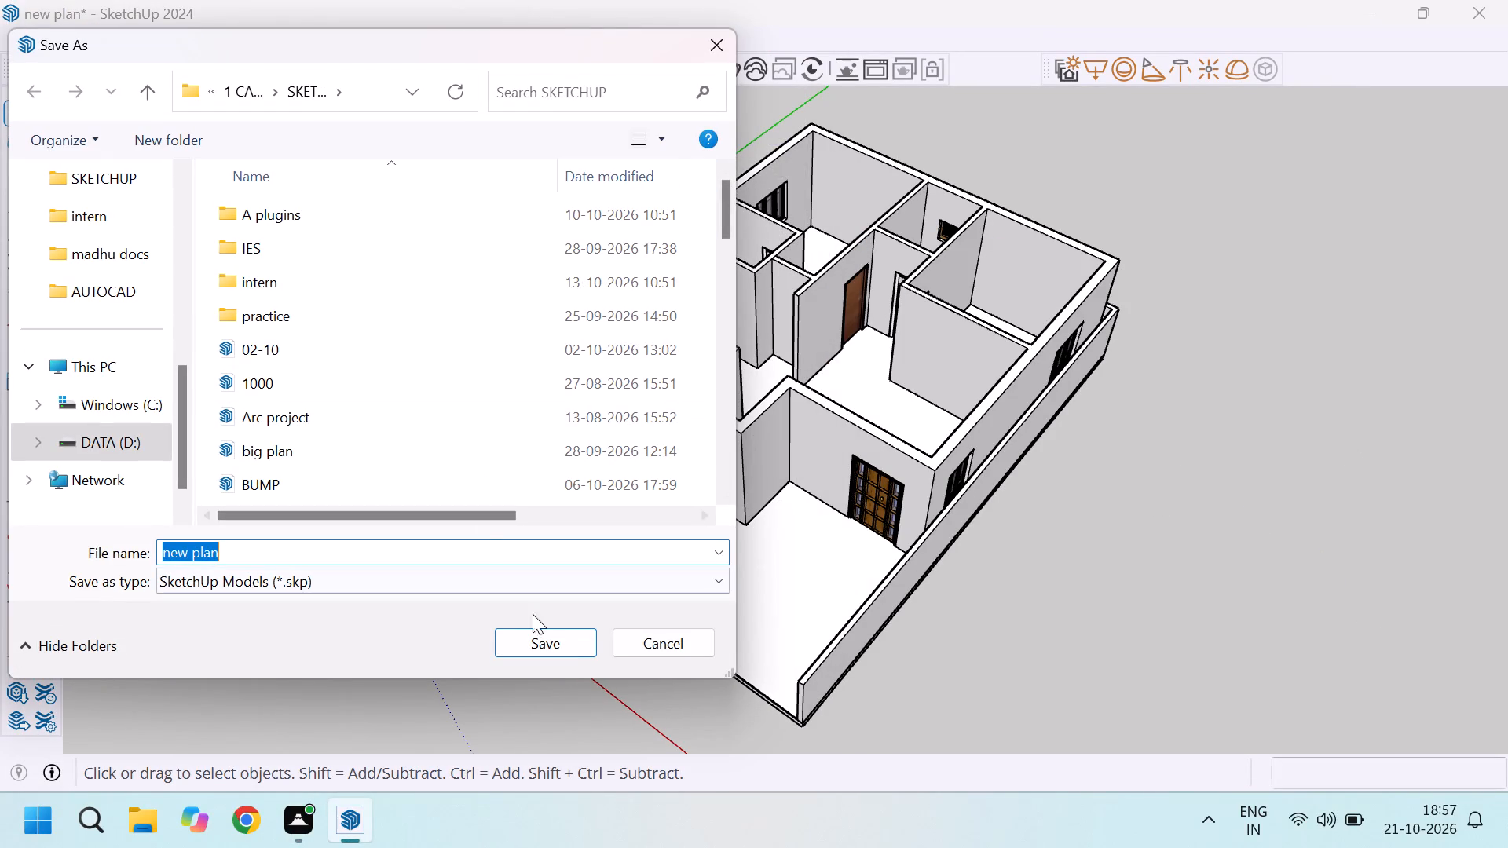
left_click(569, 636)
left_click(823, 406)
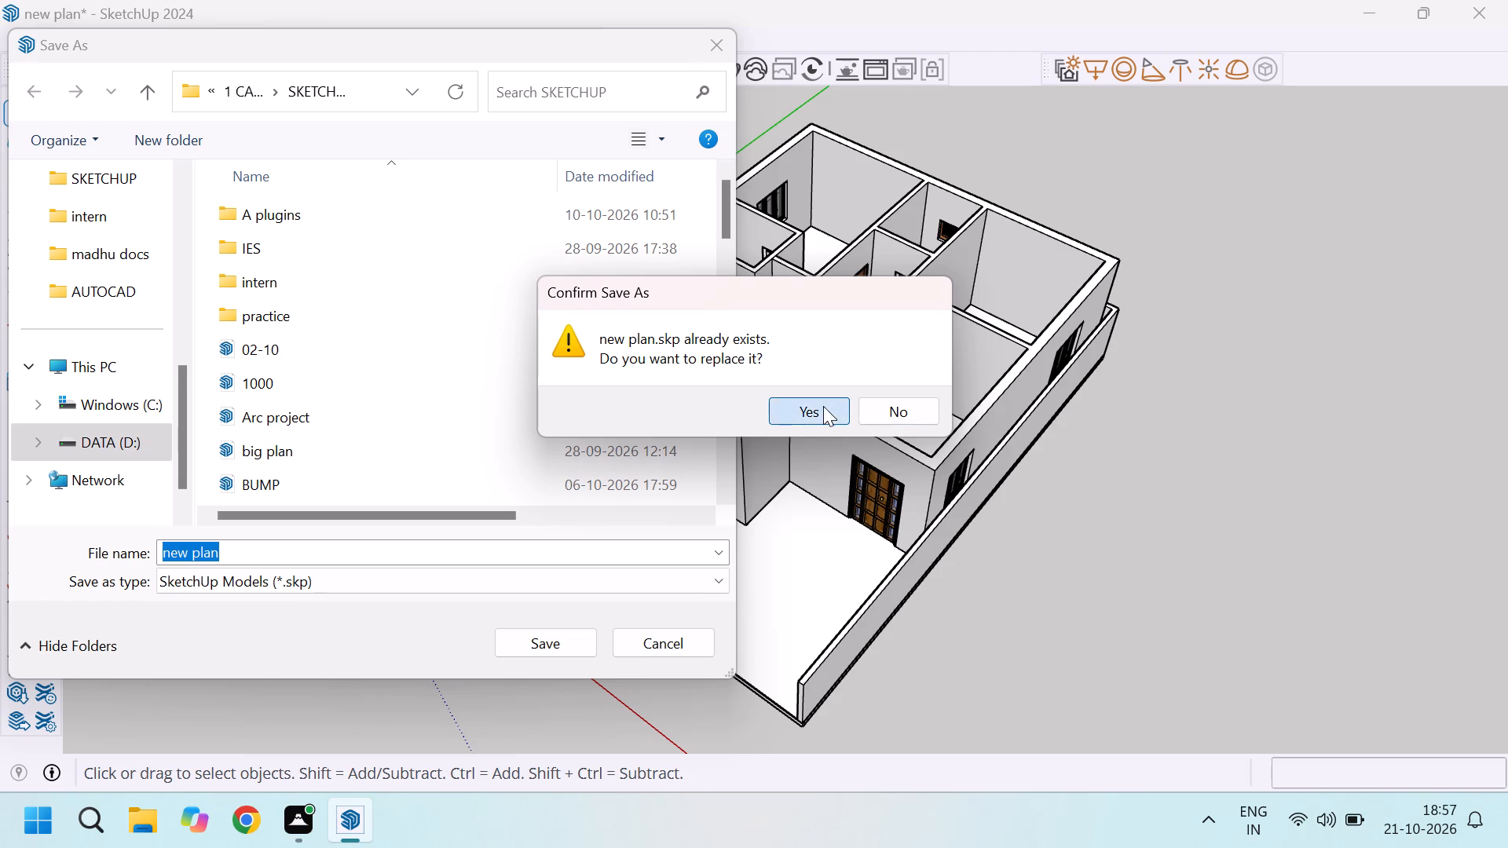
left_click(1155, 471)
Examine the roofless house from several aerial angles, including the staircase, front entrance and boundary wall.
middle_click_drag(638, 631, 880, 464)
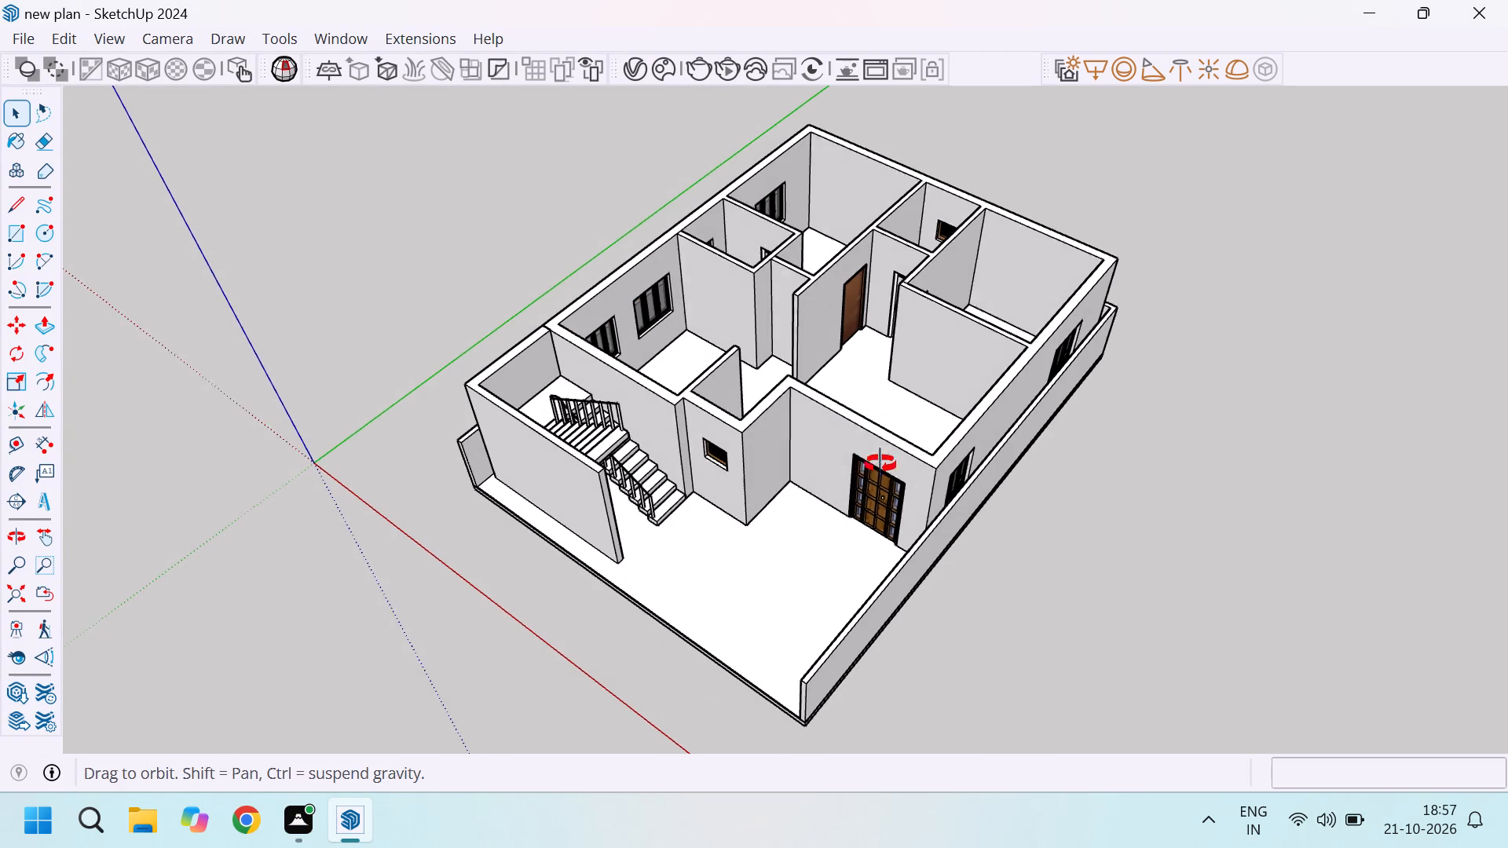
middle_click_drag(880, 464, 964, 405)
scroll(812, 475, "down", 5)
middle_click_drag(895, 482, 599, 656)
scroll(795, 490, "up", 7)
middle_click_drag(776, 481, 701, 587)
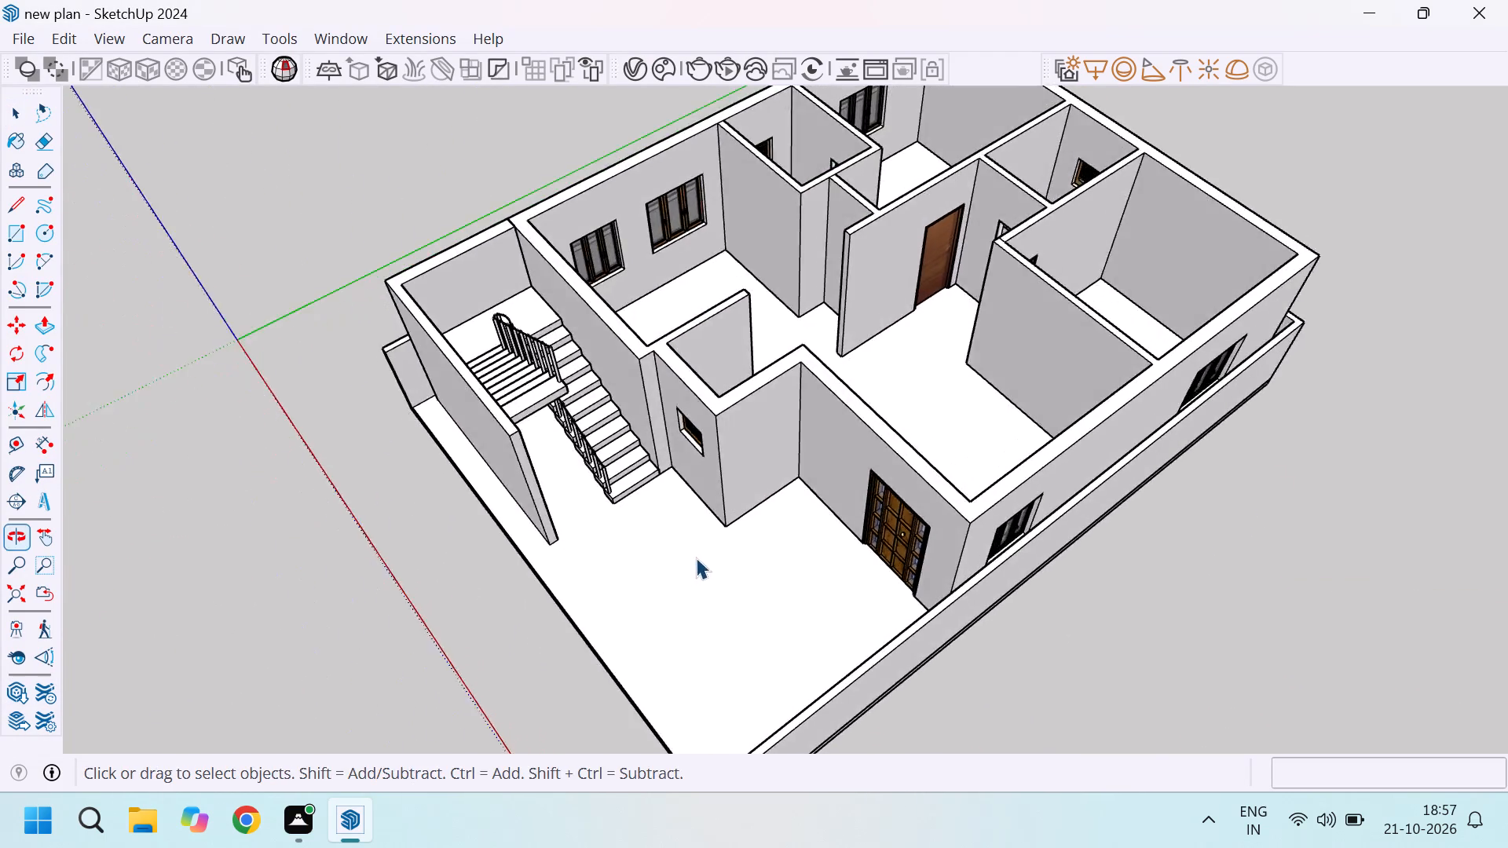
scroll(696, 555, "down", 7)
middle_click_drag(711, 605, 887, 481)
scroll(448, 733, "up", 2)
scroll(842, 459, "down", 6)
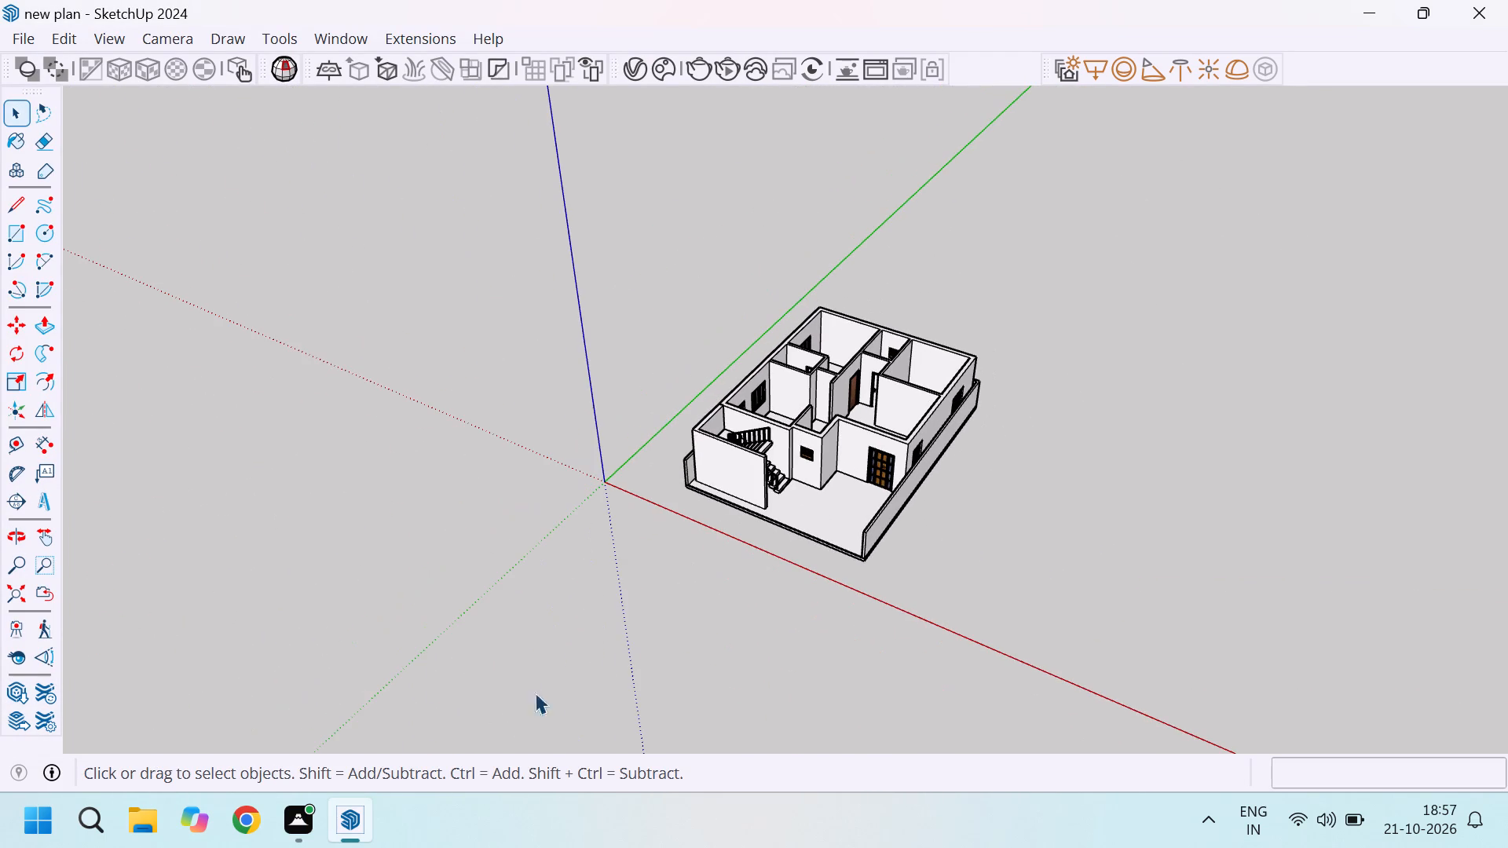